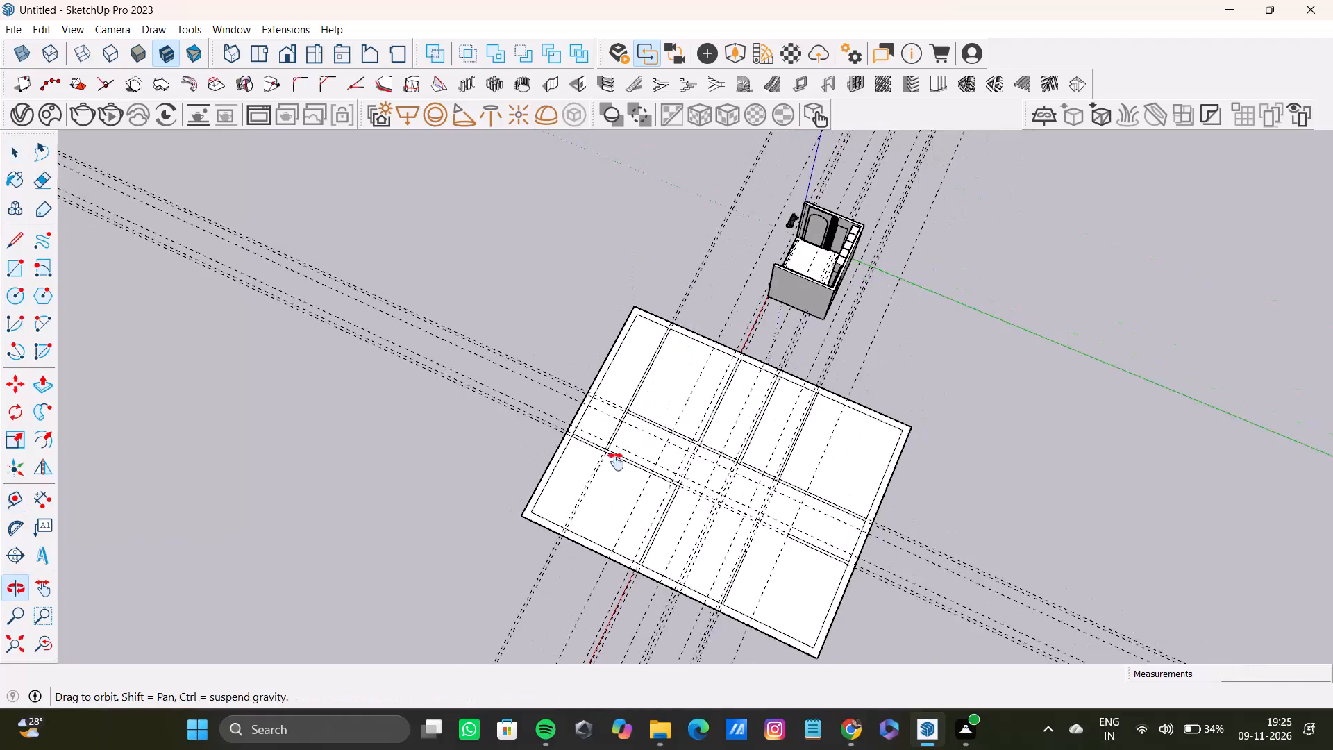
Delete the short inner-wall edge segment closing the end of the near corridor partition where it meets the outer wall.
scroll(607, 416, up, 14)
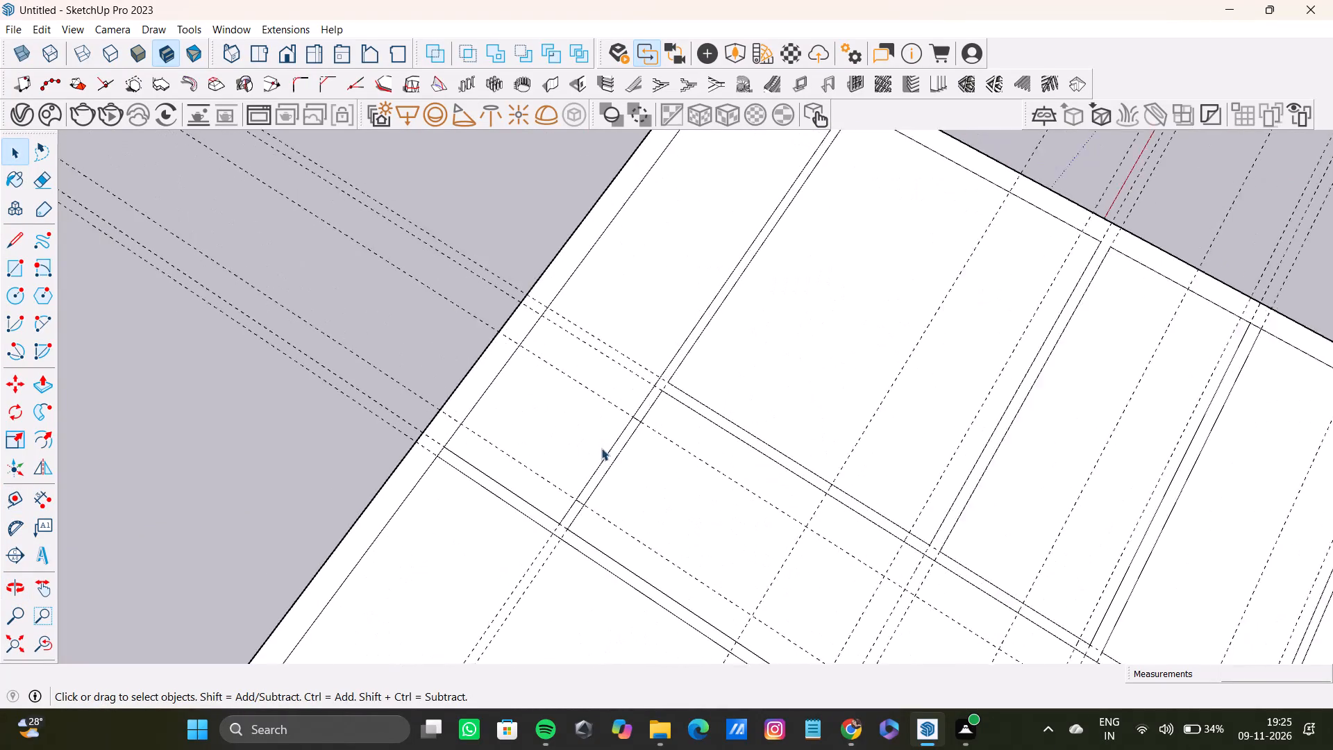
scroll(601, 448, up, 7)
scroll(537, 580, down, 4)
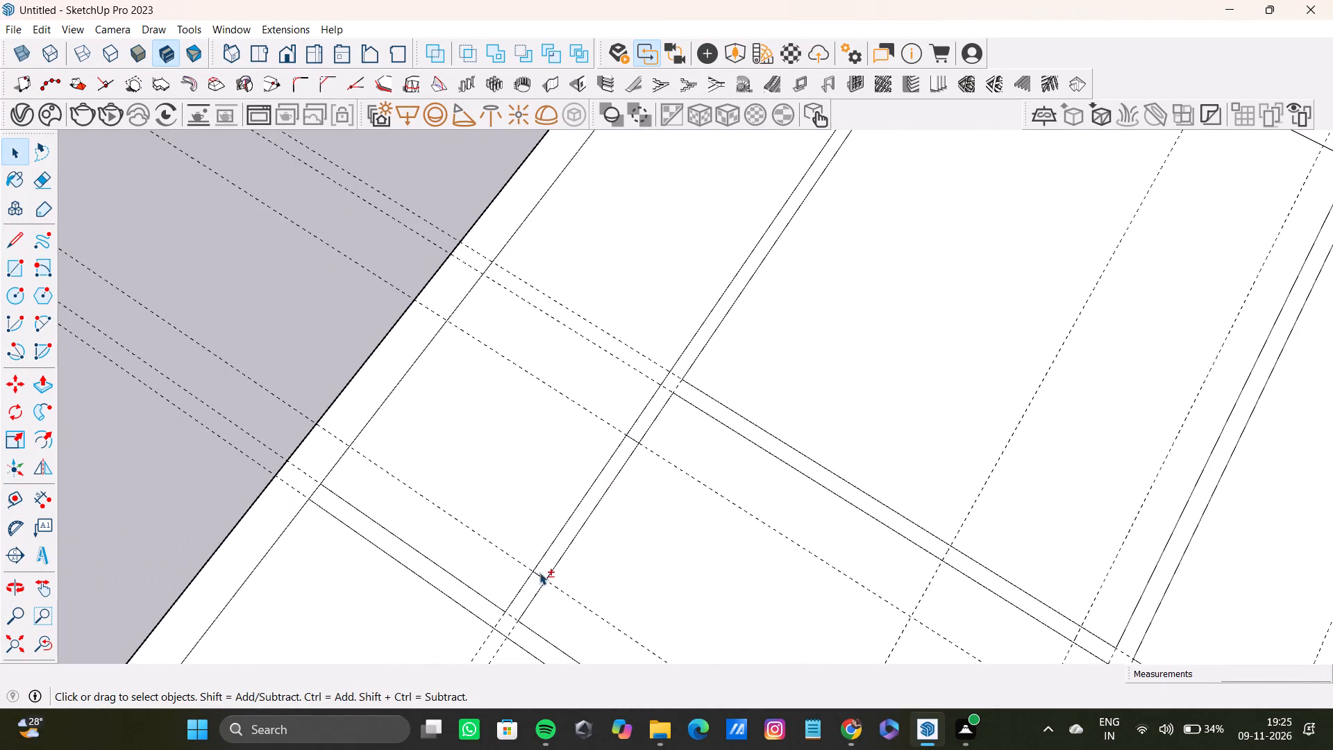
shift+middle_drag(541, 571, 562, 467)
scroll(525, 515, up, 7)
click(522, 539)
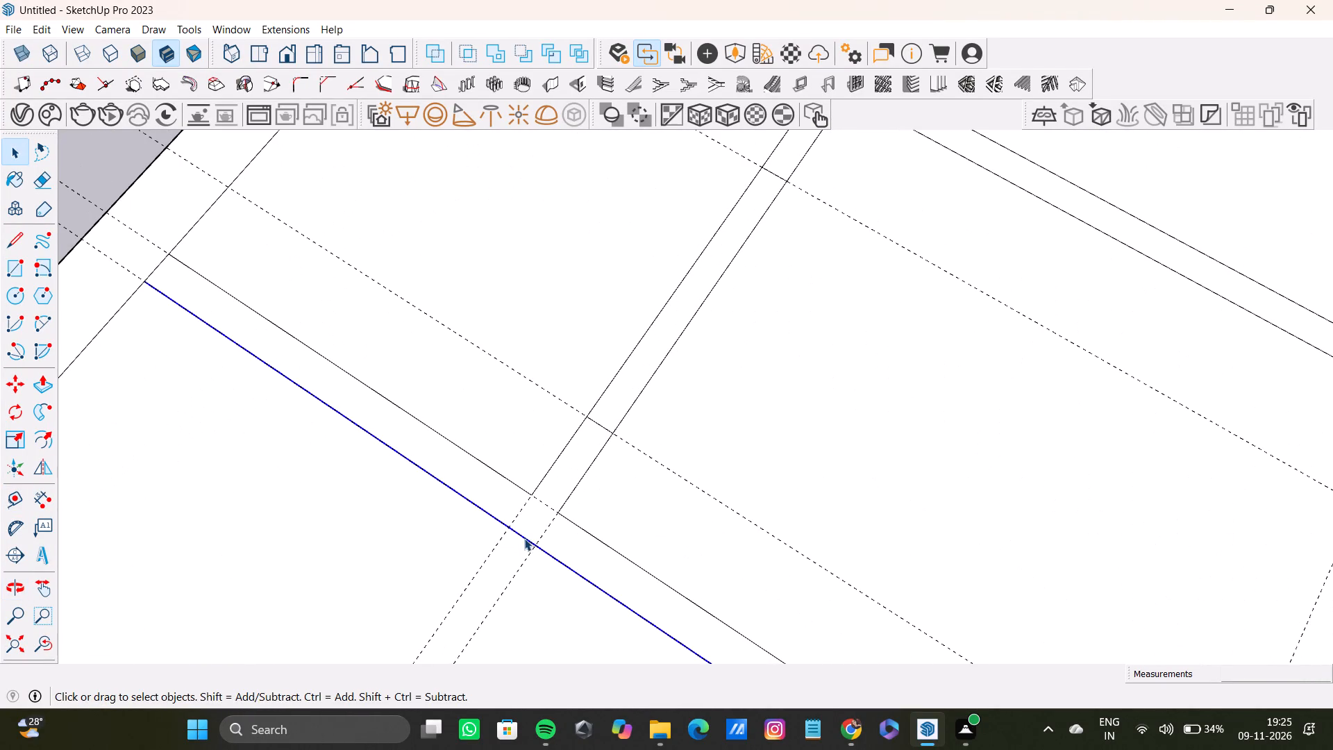
scroll(523, 526, down, 9)
shift+middle_drag(523, 519, 523, 517)
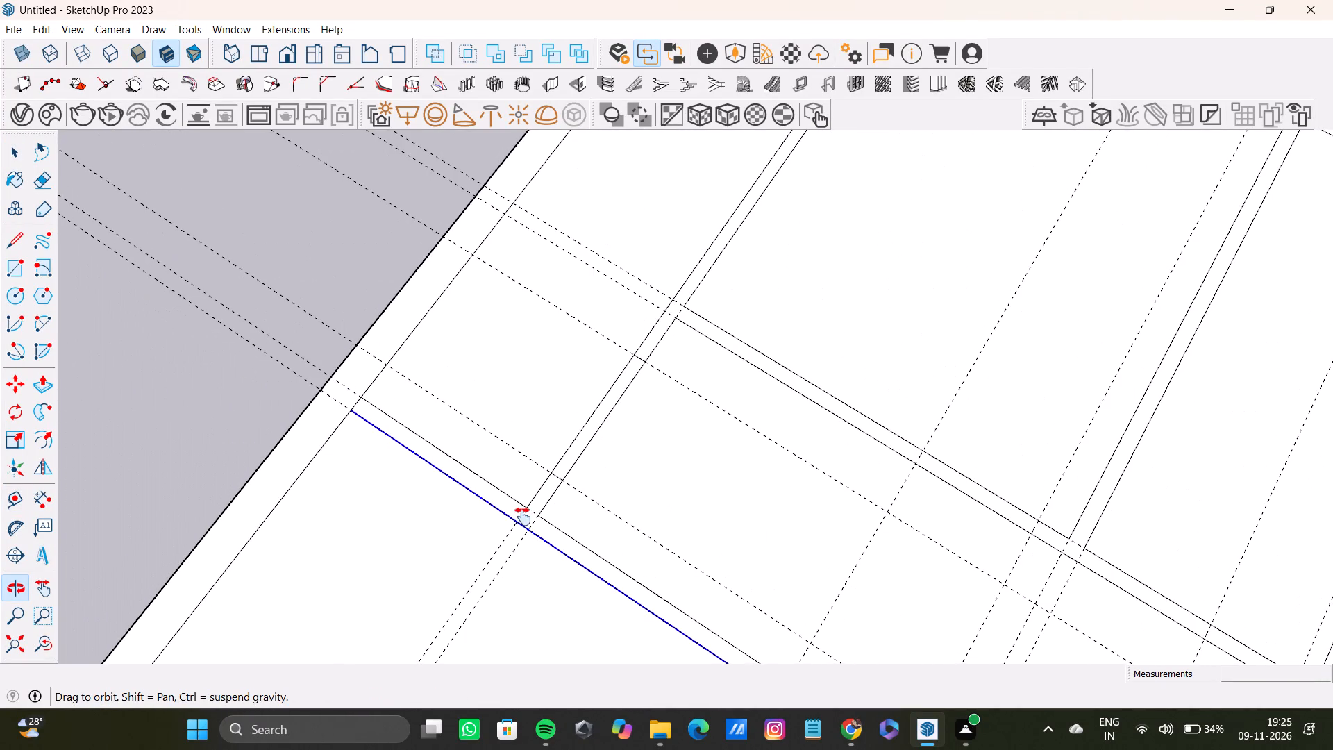
shift+middle_drag(523, 517, 586, 515)
key(space)
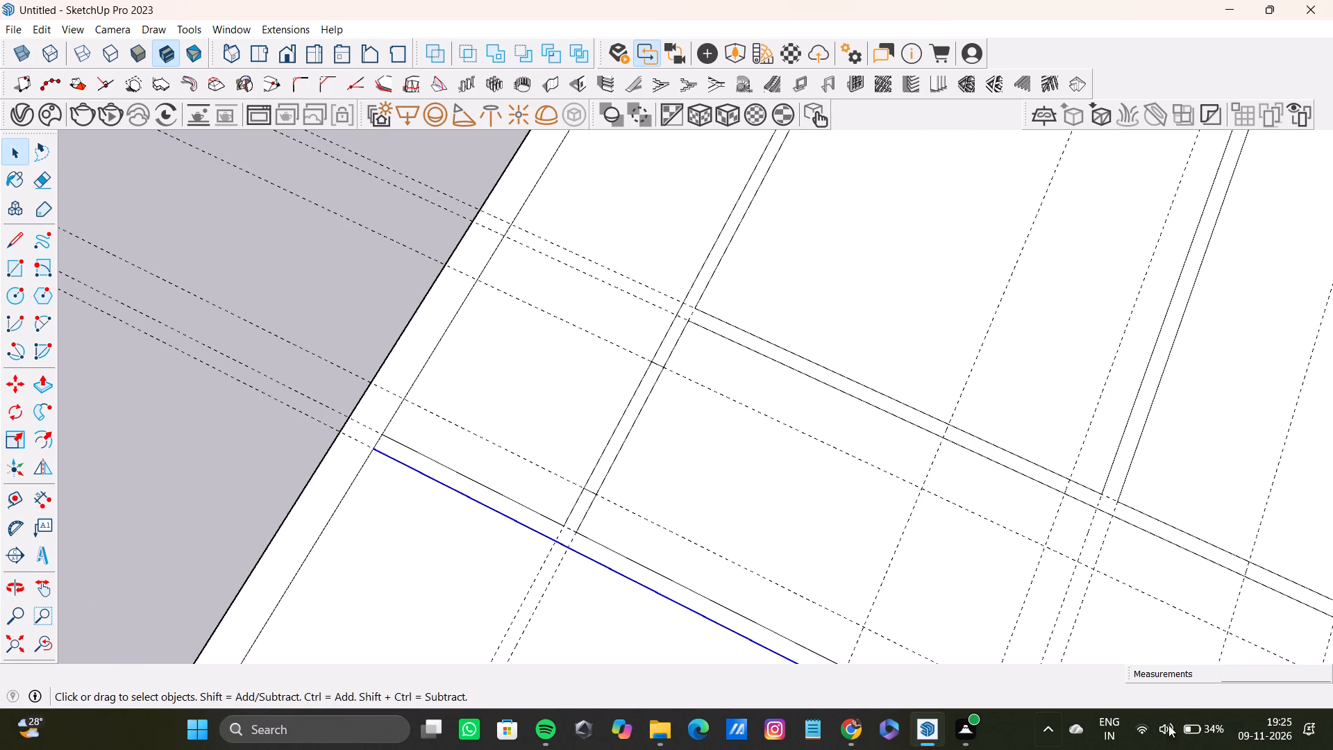
click(312, 247)
scroll(282, 274, down, 4)
shift+middle_drag(280, 282, 296, 330)
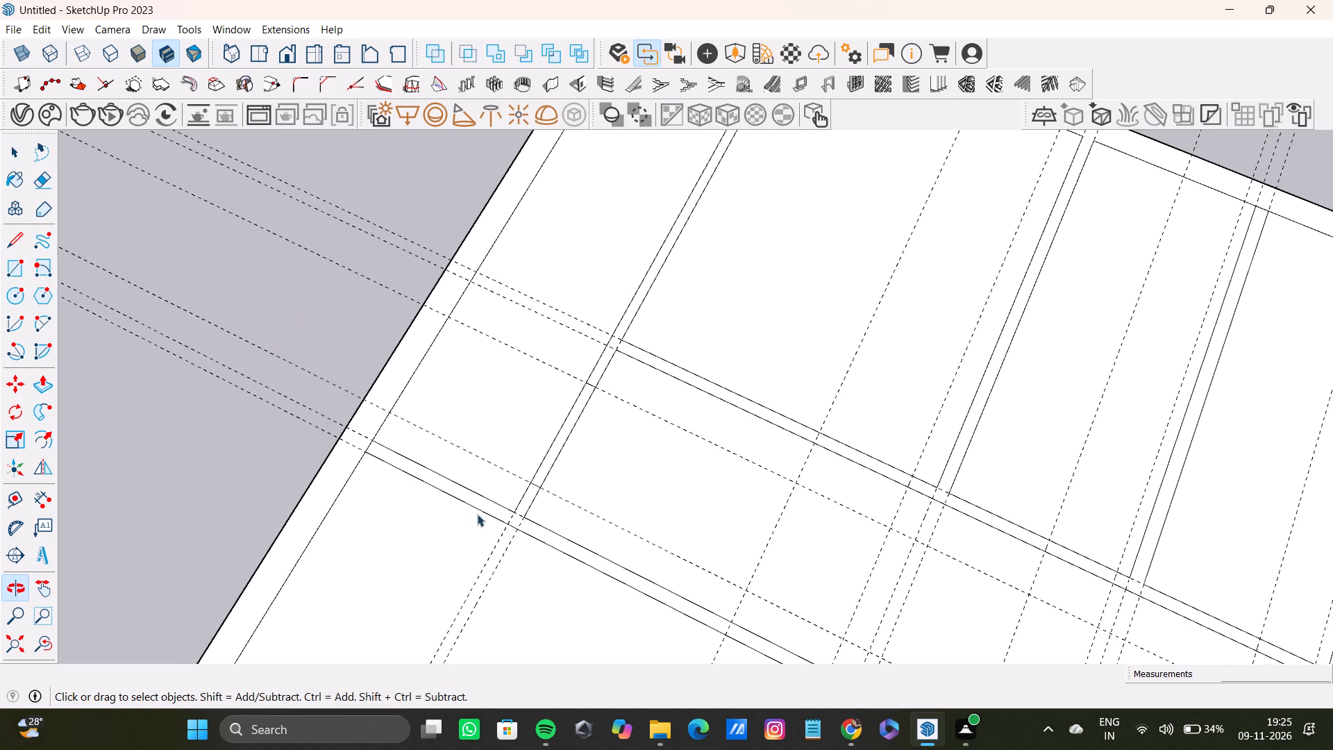
scroll(471, 514, up, 11)
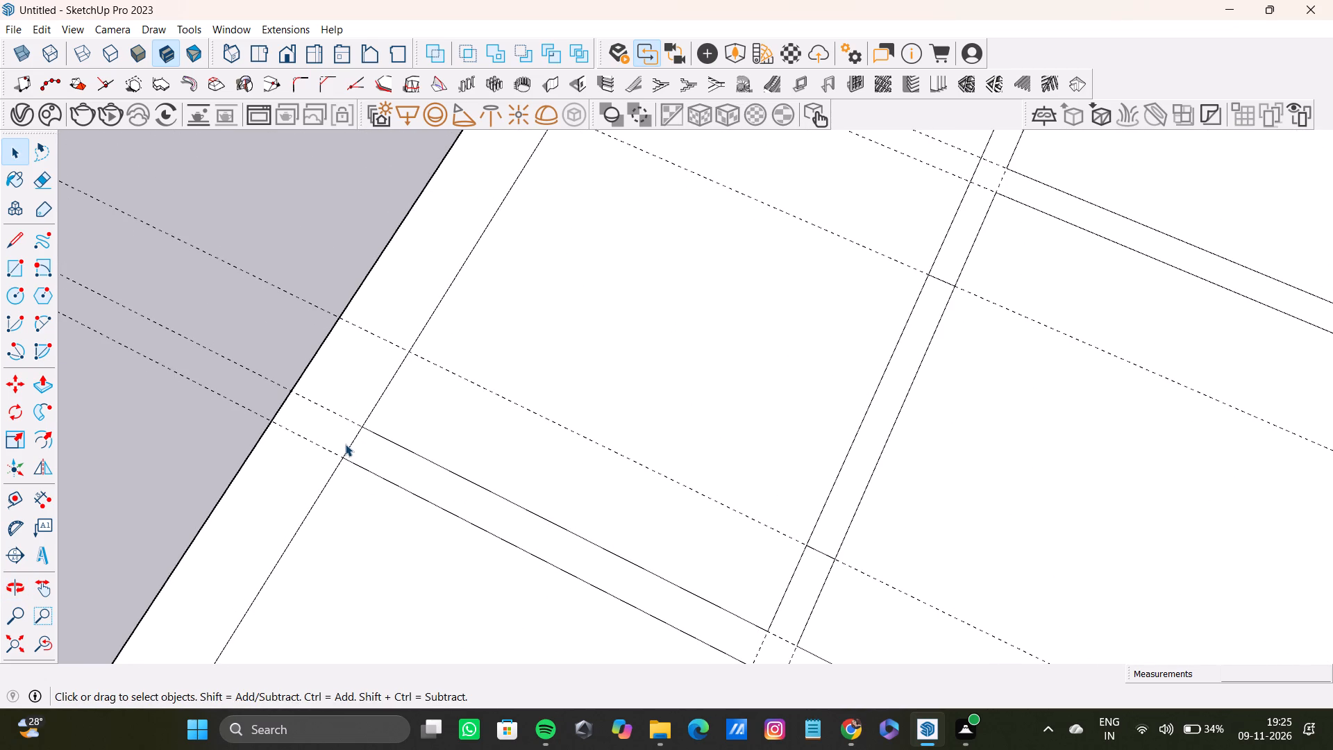
click(345, 444)
key(Delete)
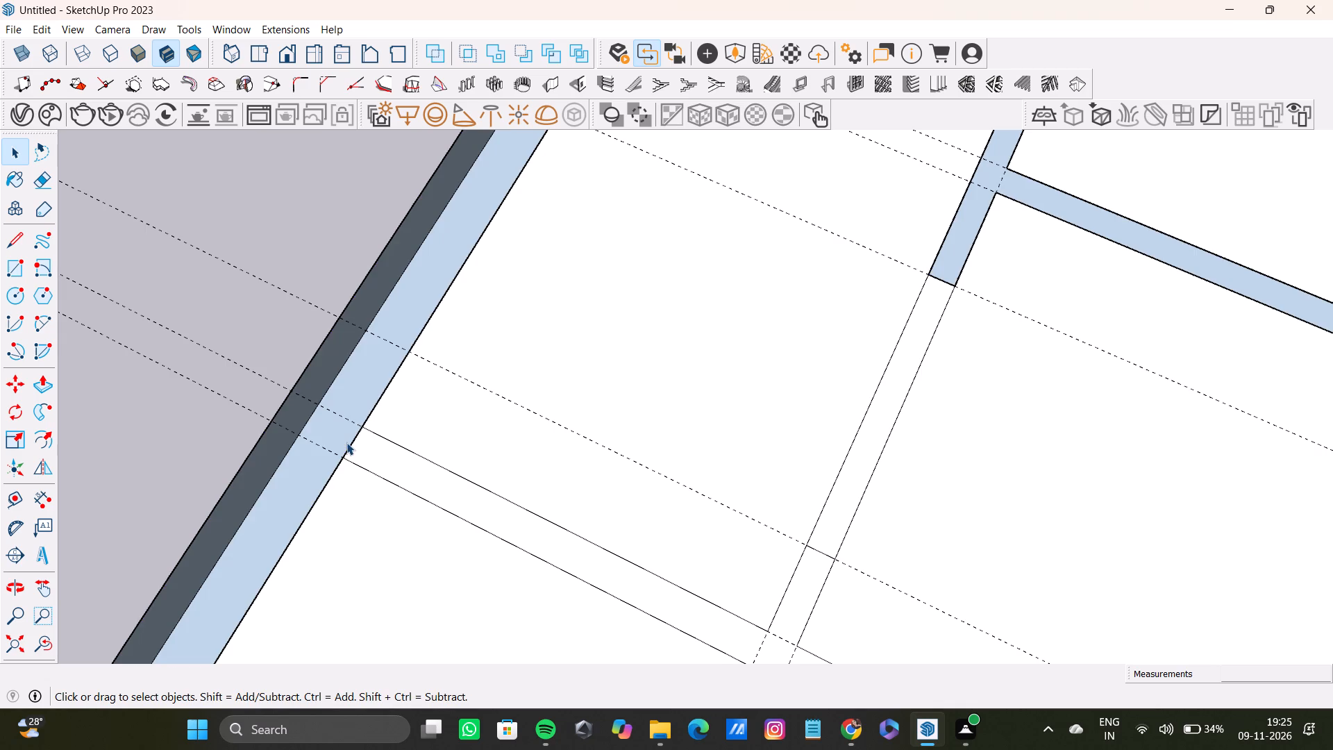
key(ctrl+z)
click(347, 445)
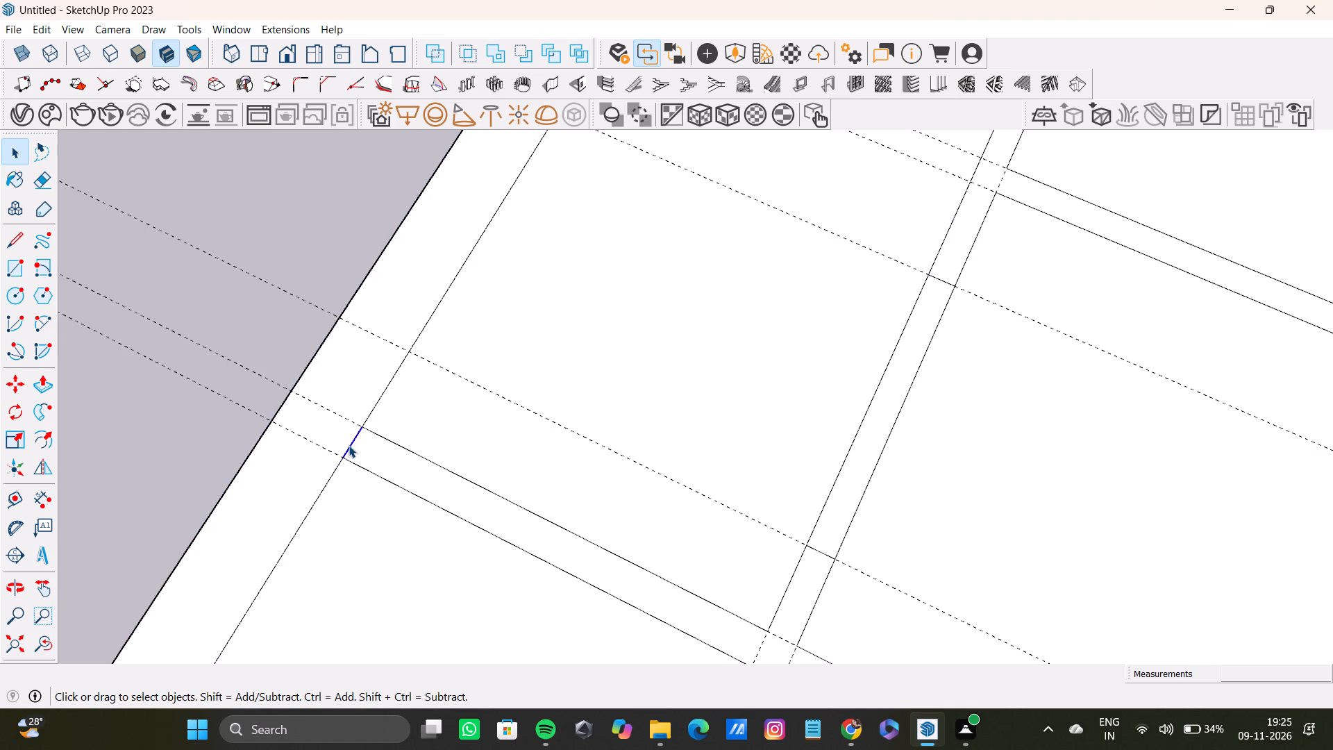
key(Delete)
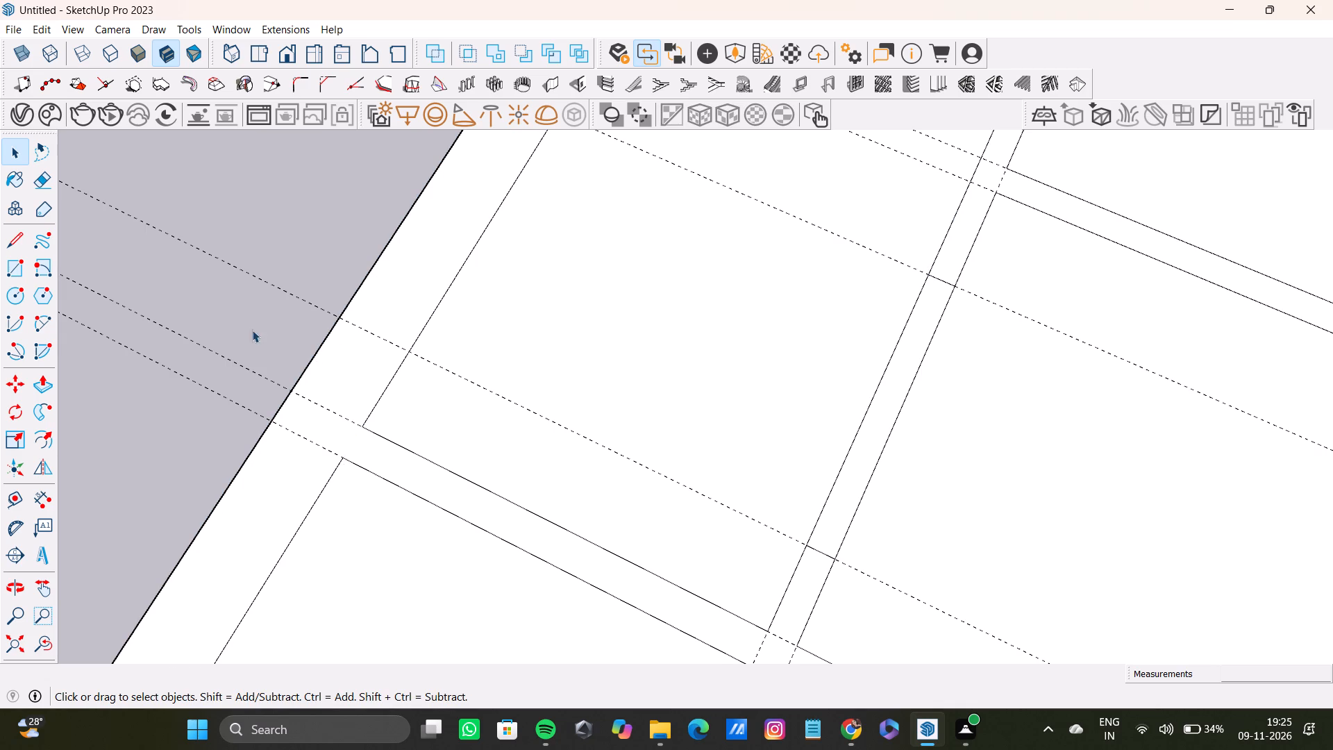
Delete the short edge separating the near corridor partition's end from the cross partition that joins it.
scroll(262, 335, down, 12)
shift+middle_drag(324, 362, 336, 474)
scroll(336, 469, down, 8)
shift+middle_drag(344, 460, 383, 550)
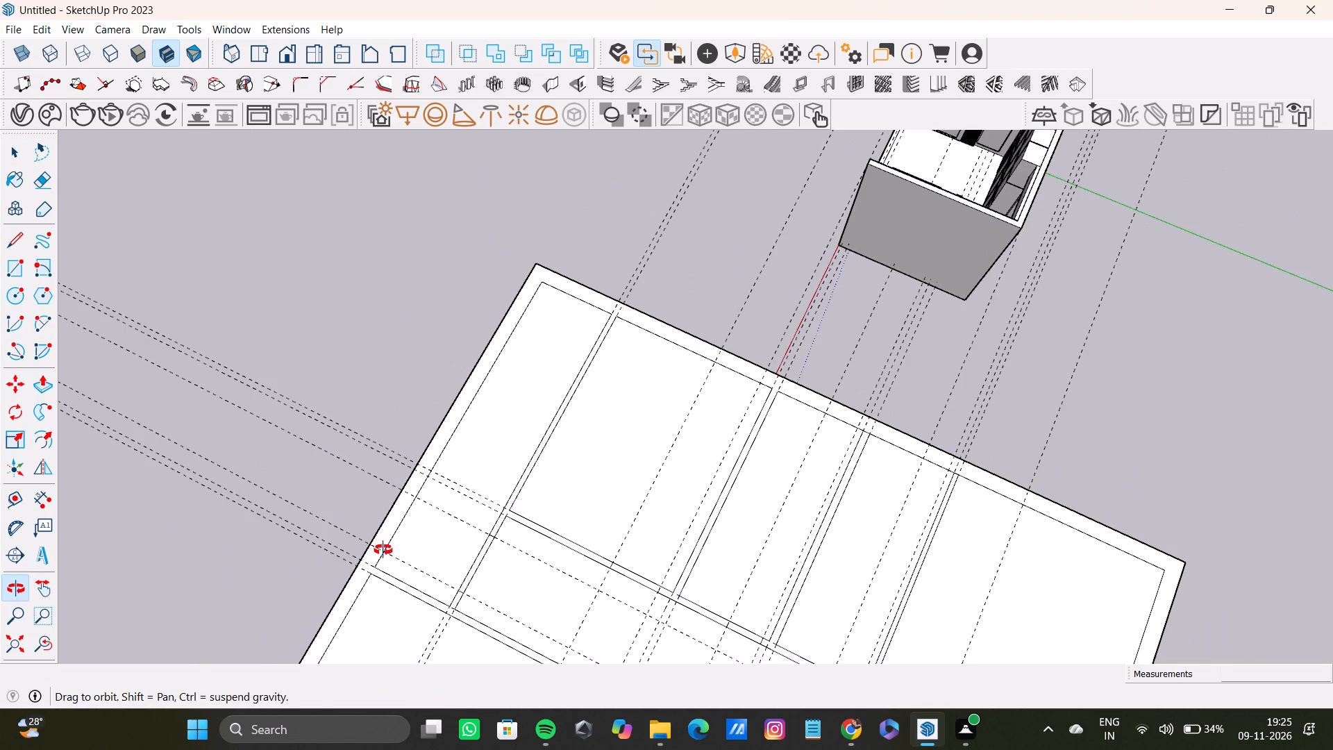
shift+middle_drag(383, 550, 355, 381)
shift+scroll(356, 476, down, 1)
scroll(350, 423, down, 3)
shift+middle_drag(357, 431, 371, 338)
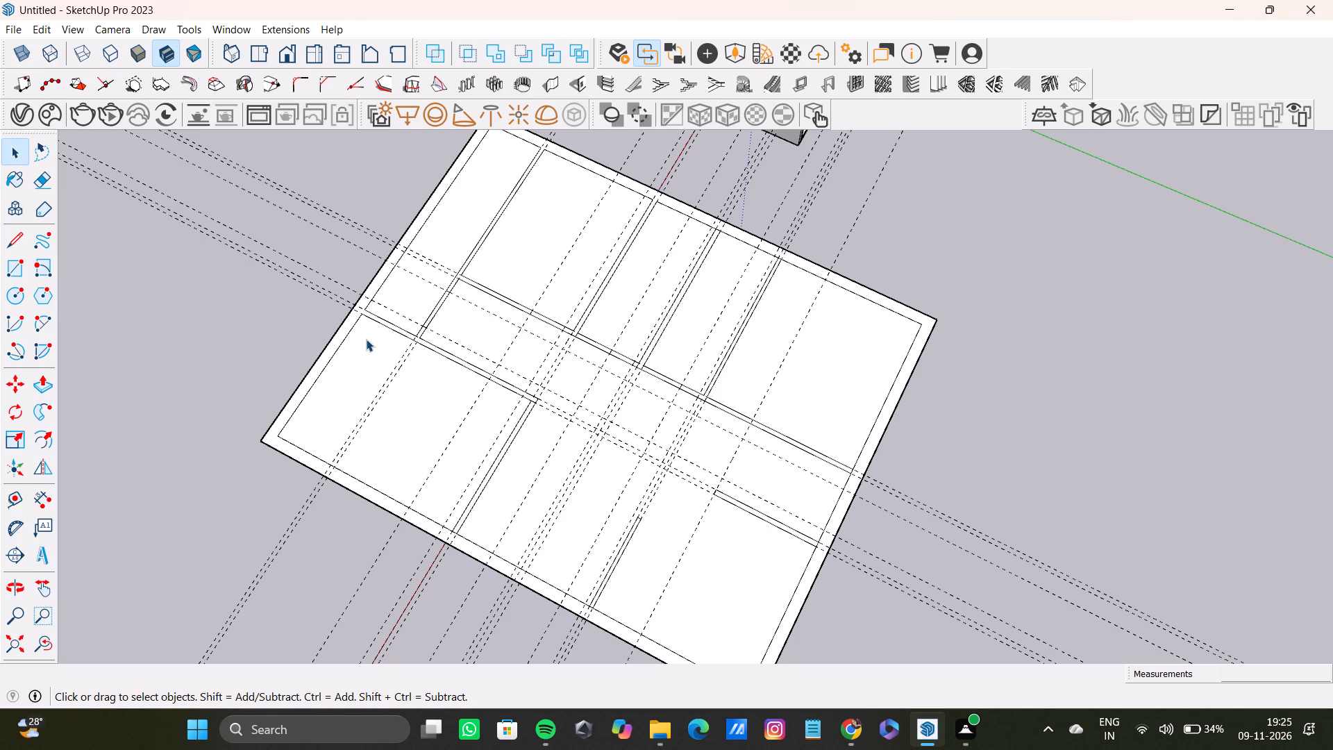
scroll(349, 374, down, 7)
shift+middle_drag(395, 422, 387, 344)
scroll(390, 398, down, 4)
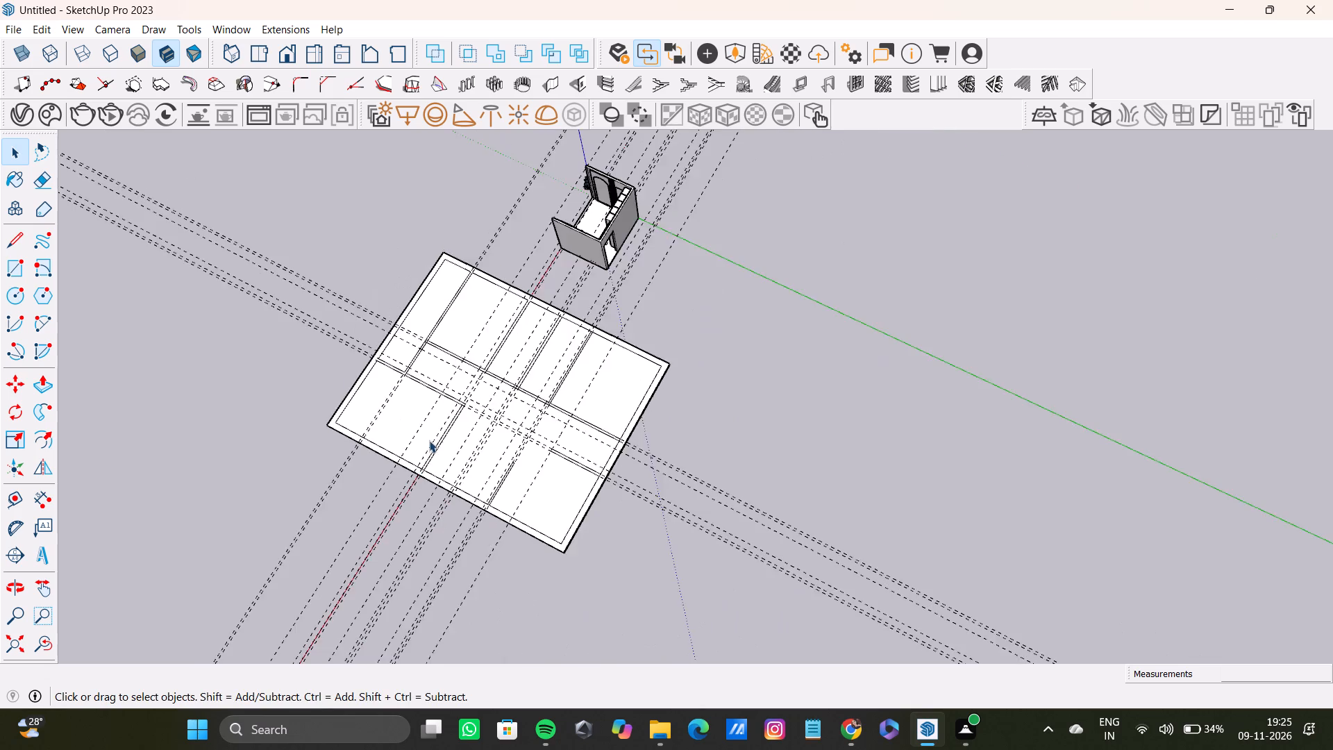
scroll(429, 440, down, 3)
shift+middle_drag(429, 440, 421, 401)
scroll(460, 407, up, 14)
middle_click(432, 370)
scroll(454, 337, up, 5)
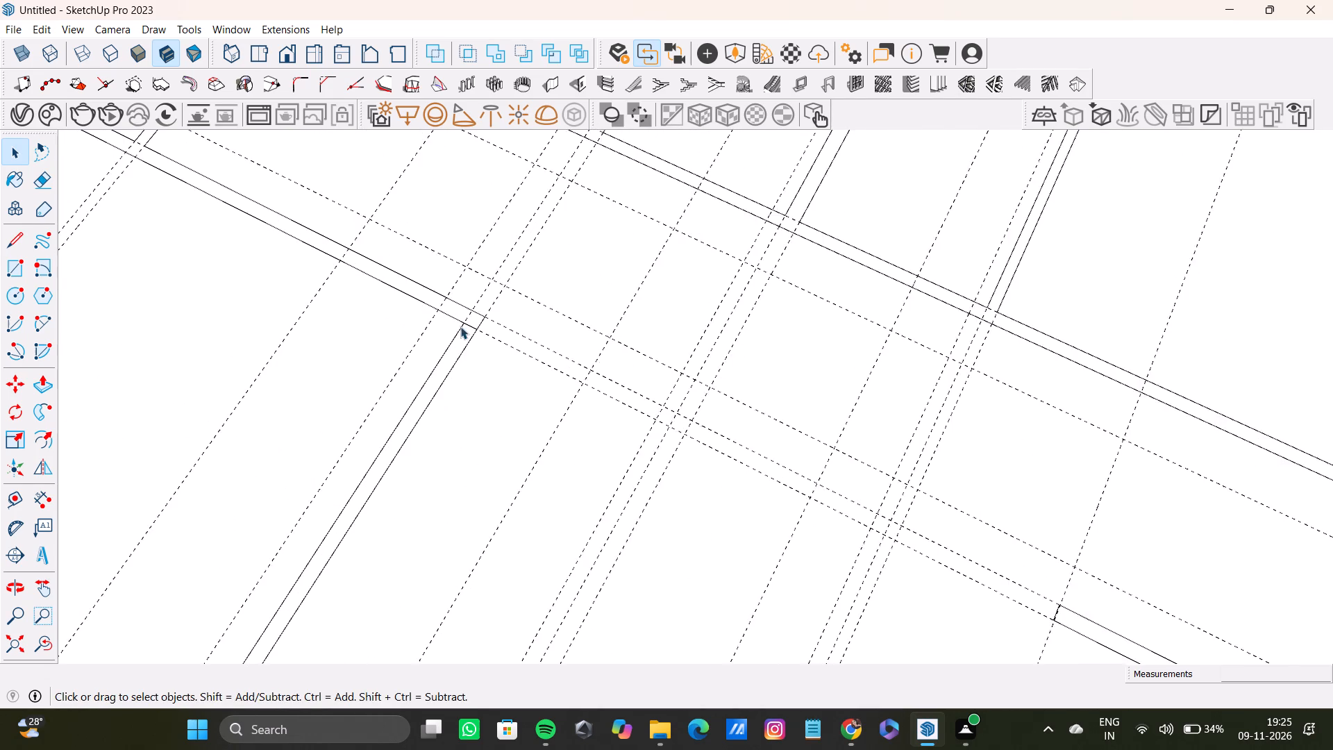
scroll(460, 326, up, 7)
click(481, 328)
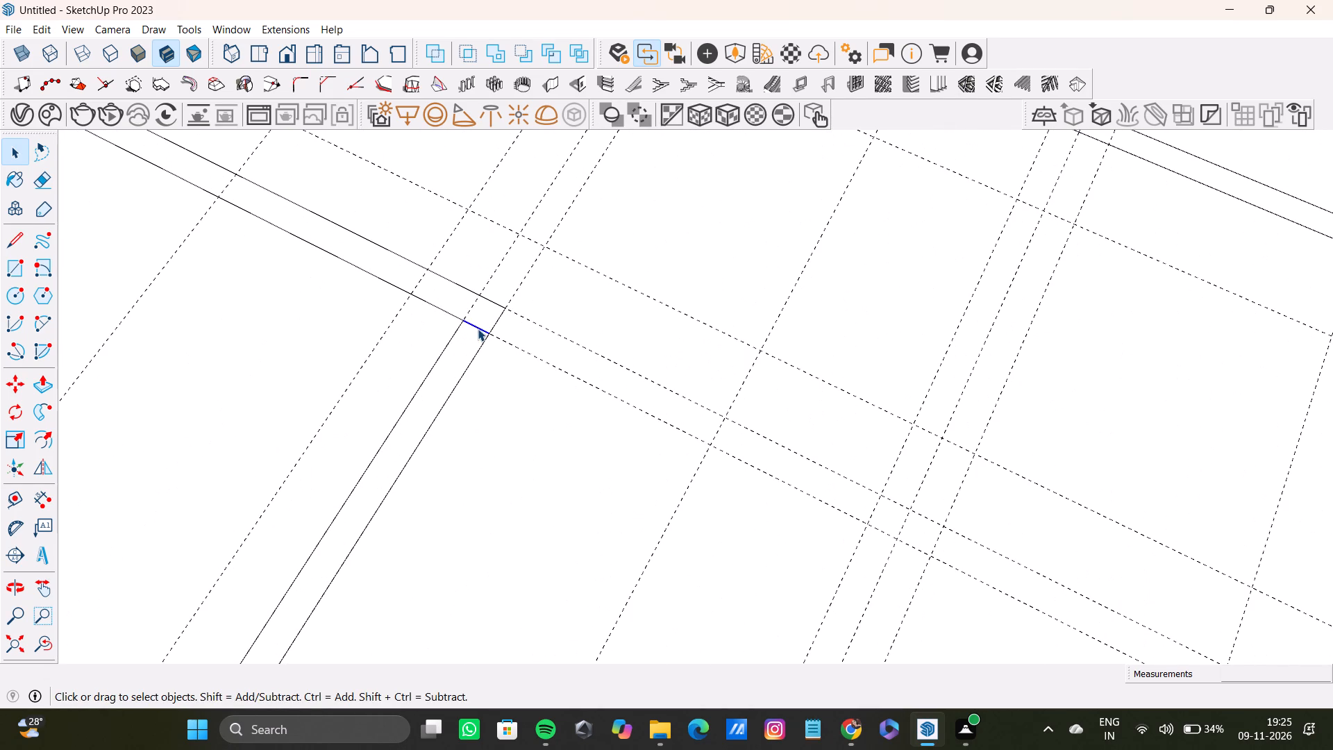
key(Delete)
Examine the partition junctions and wall ends across the floor layout, including the short free-standing partition by the near outer wall.
scroll(505, 378, down, 14)
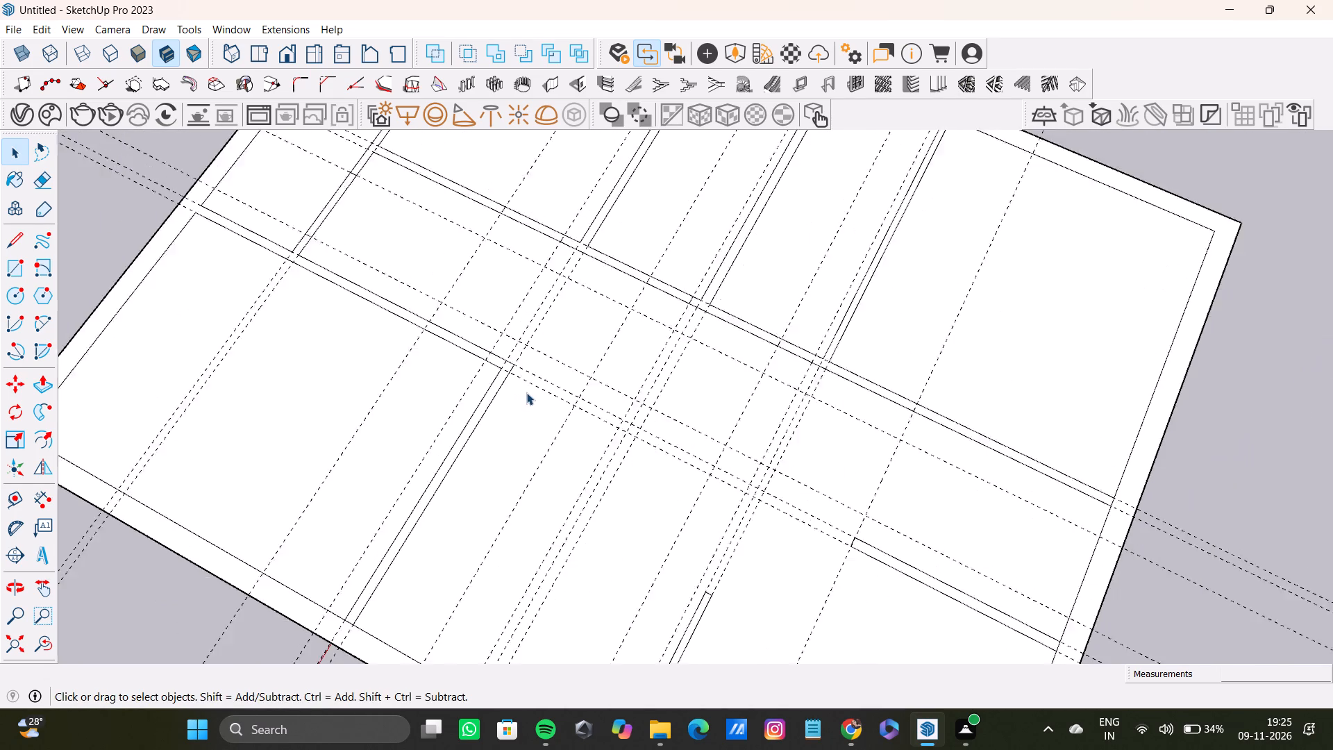
scroll(526, 392, down, 2)
shift+middle_drag(526, 392, 582, 430)
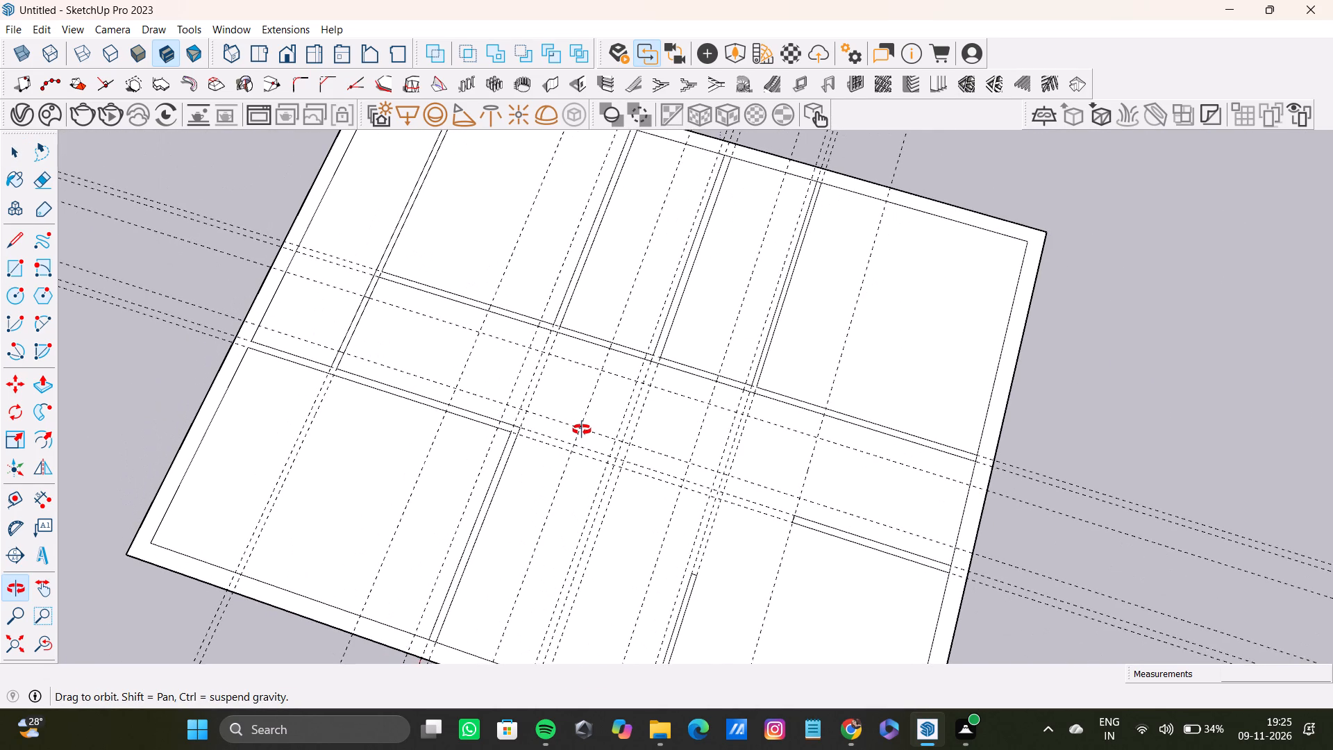
shift+middle_drag(582, 430, 570, 426)
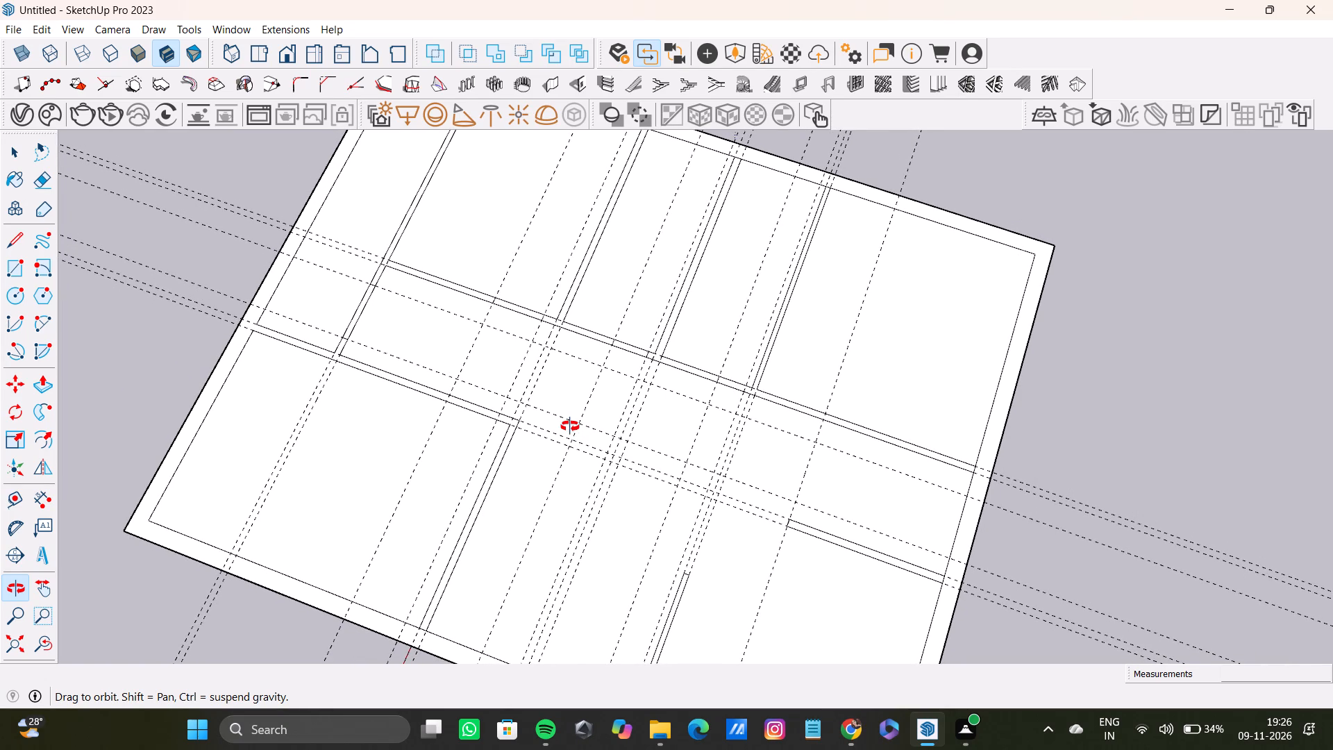
shift+middle_drag(570, 426, 570, 426)
scroll(570, 426, down, 4)
shift+middle_drag(570, 426, 565, 412)
scroll(469, 443, up, 5)
scroll(444, 392, down, 3)
shift+scroll(444, 392, up, 1)
shift+middle_drag(444, 392, 422, 340)
scroll(497, 512, up, 4)
middle_drag(494, 510, 456, 388)
scroll(494, 510, down, 1)
scroll(620, 501, up, 7)
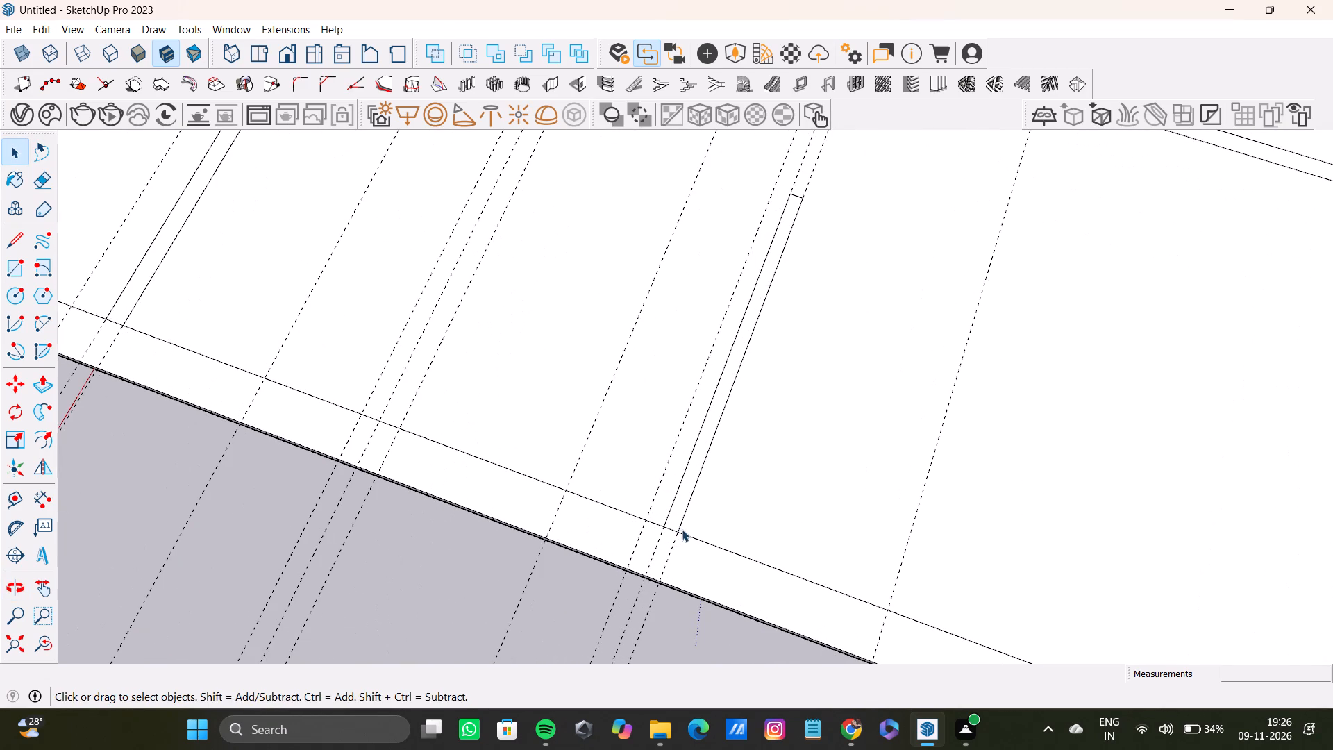
scroll(651, 537, down, 7)
shift+middle_drag(650, 537, 635, 603)
scroll(631, 592, down, 8)
shift+scroll(571, 467, up, 1)
shift+middle_drag(571, 467, 569, 504)
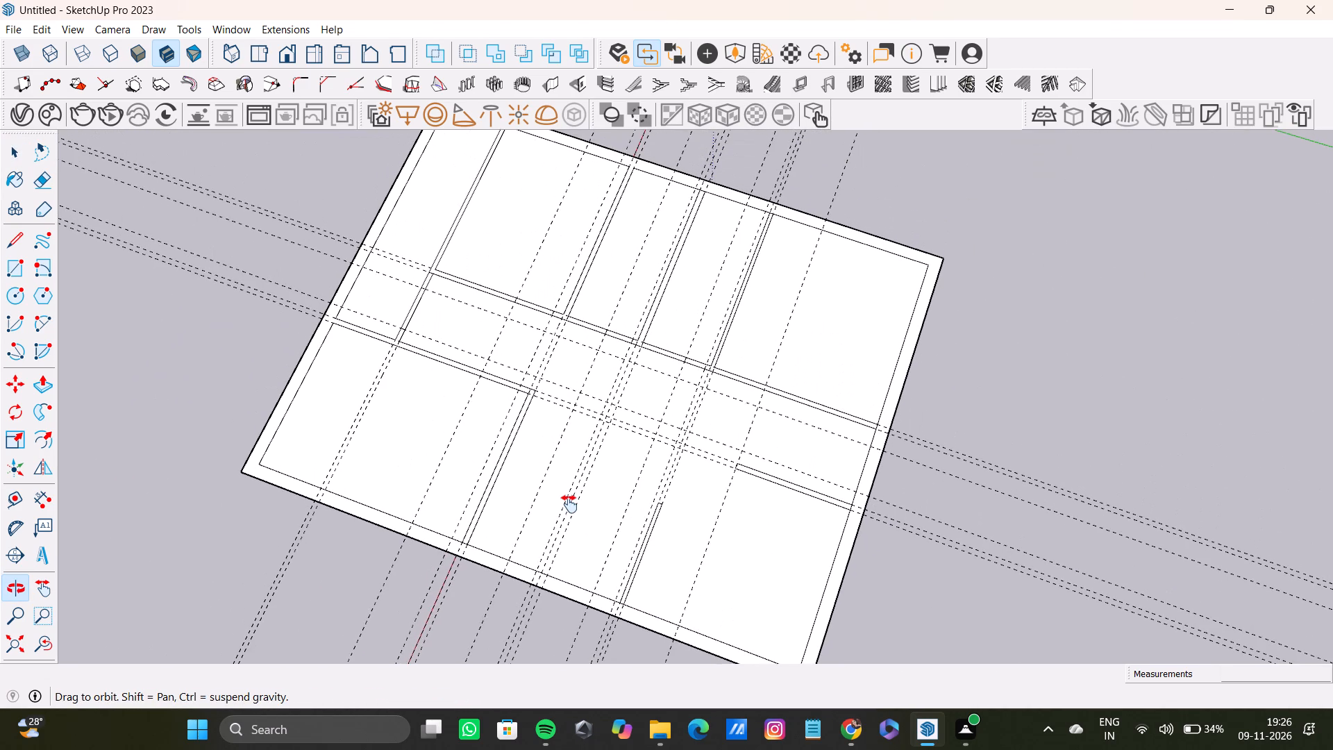
shift+middle_drag(569, 504, 602, 518)
scroll(552, 399, up, 4)
scroll(614, 327, up, 7)
scroll(606, 319, down, 4)
shift+scroll(605, 319, up, 1)
Draw two 6 1/8" lines across the far corridor partition at the guide pair between the first and second cross partitions.
shift+middle_drag(605, 319, 614, 410)
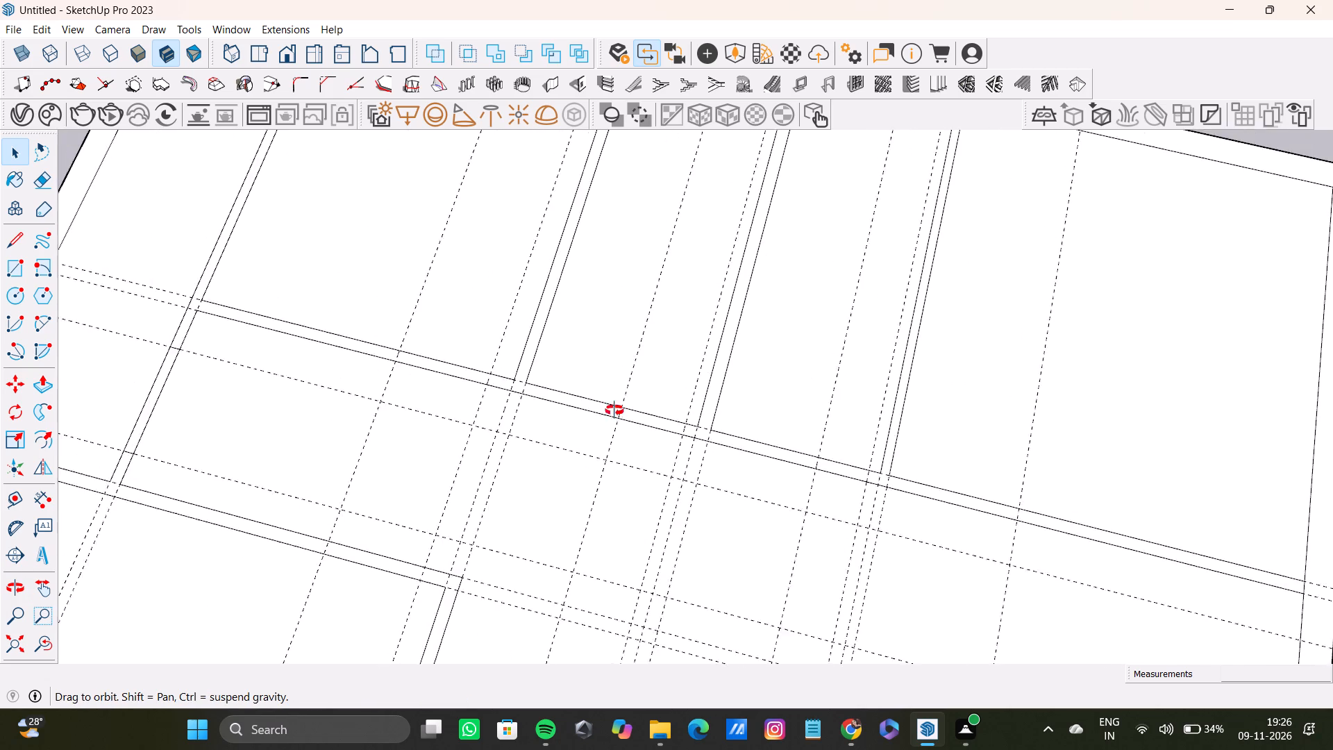
shift+middle_drag(614, 410, 794, 440)
key(l)
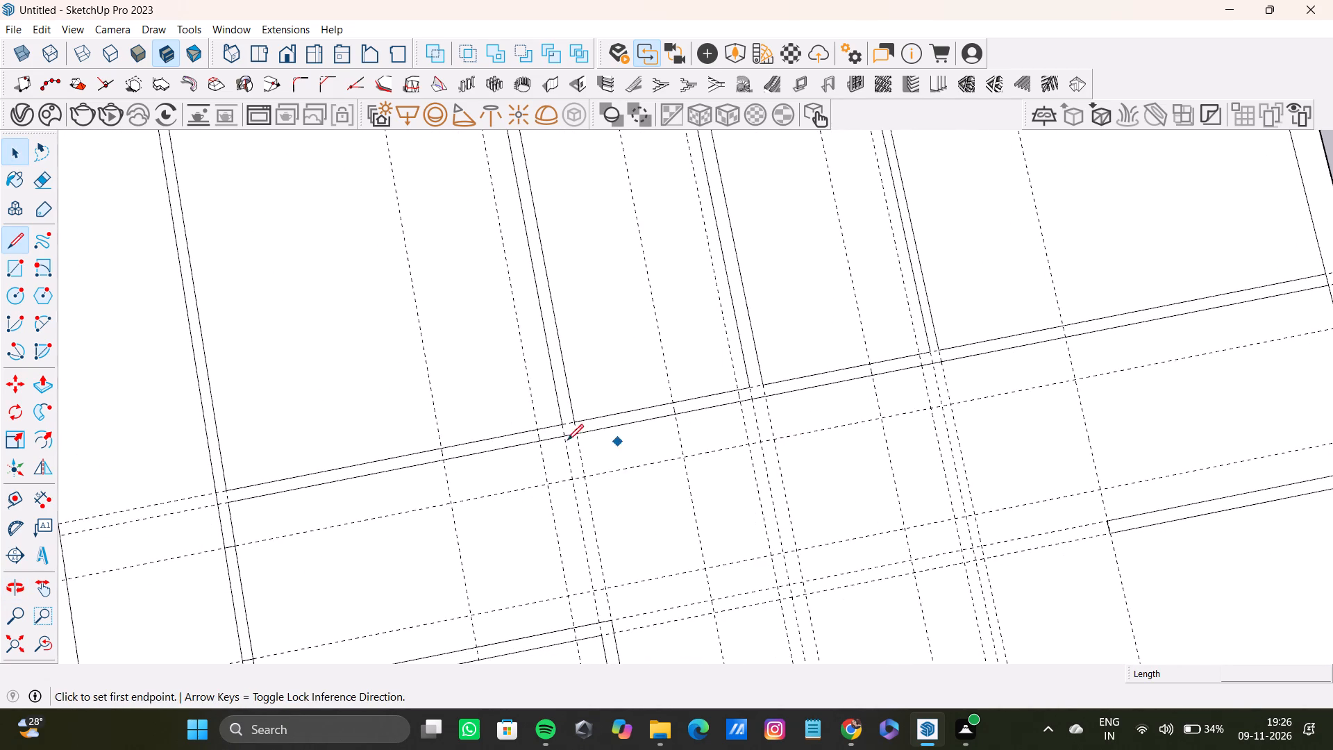
scroll(489, 472, up, 9)
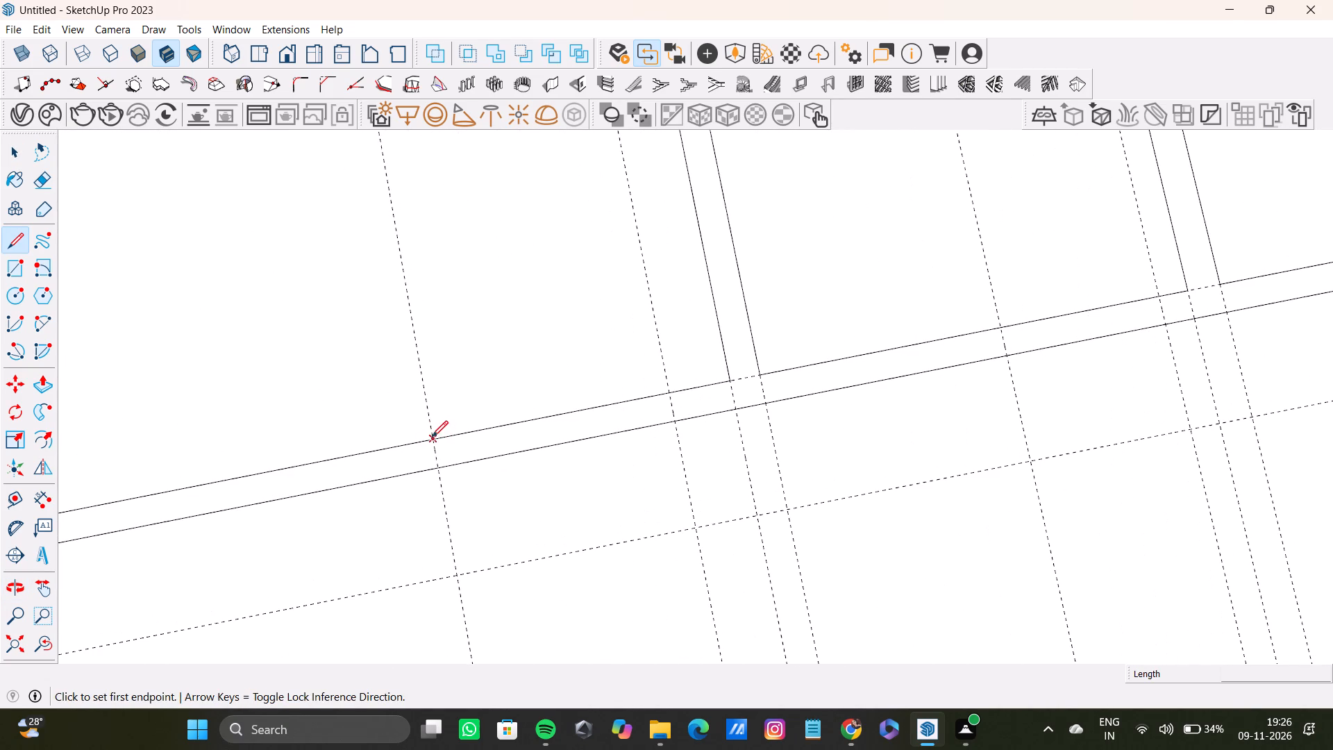
click(435, 439)
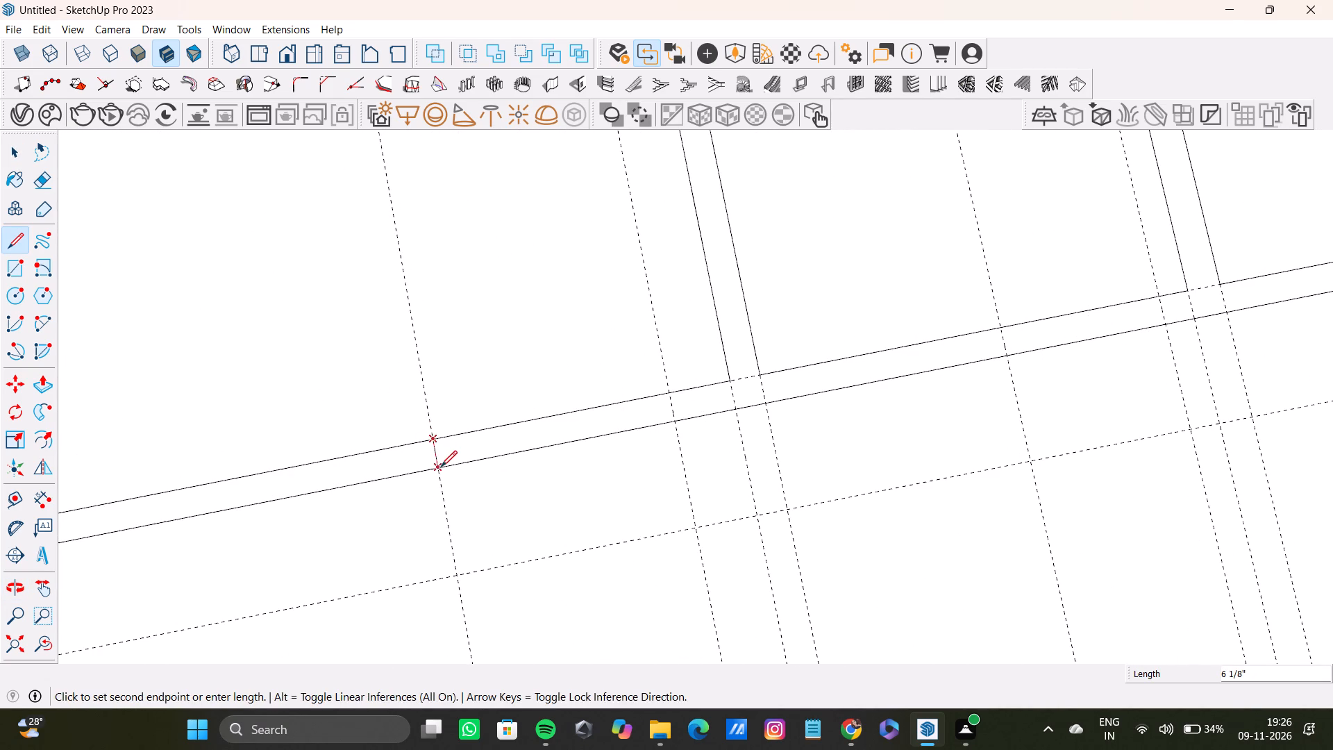
click(441, 467)
click(669, 394)
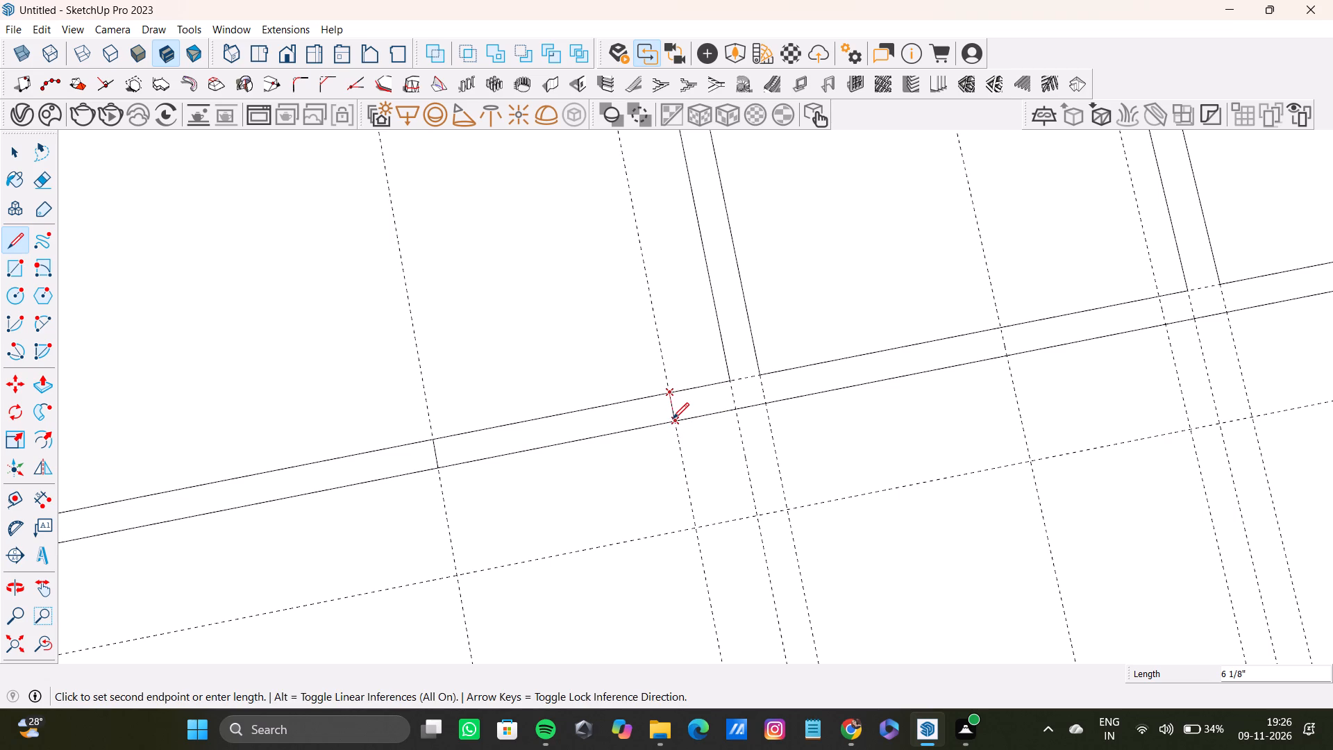
click(673, 419)
Draw two lines across the far corridor partition at the guide pair between the second and third cross partitions.
scroll(660, 419, down, 4)
shift+middle_drag(660, 419, 260, 414)
scroll(496, 351, up, 3)
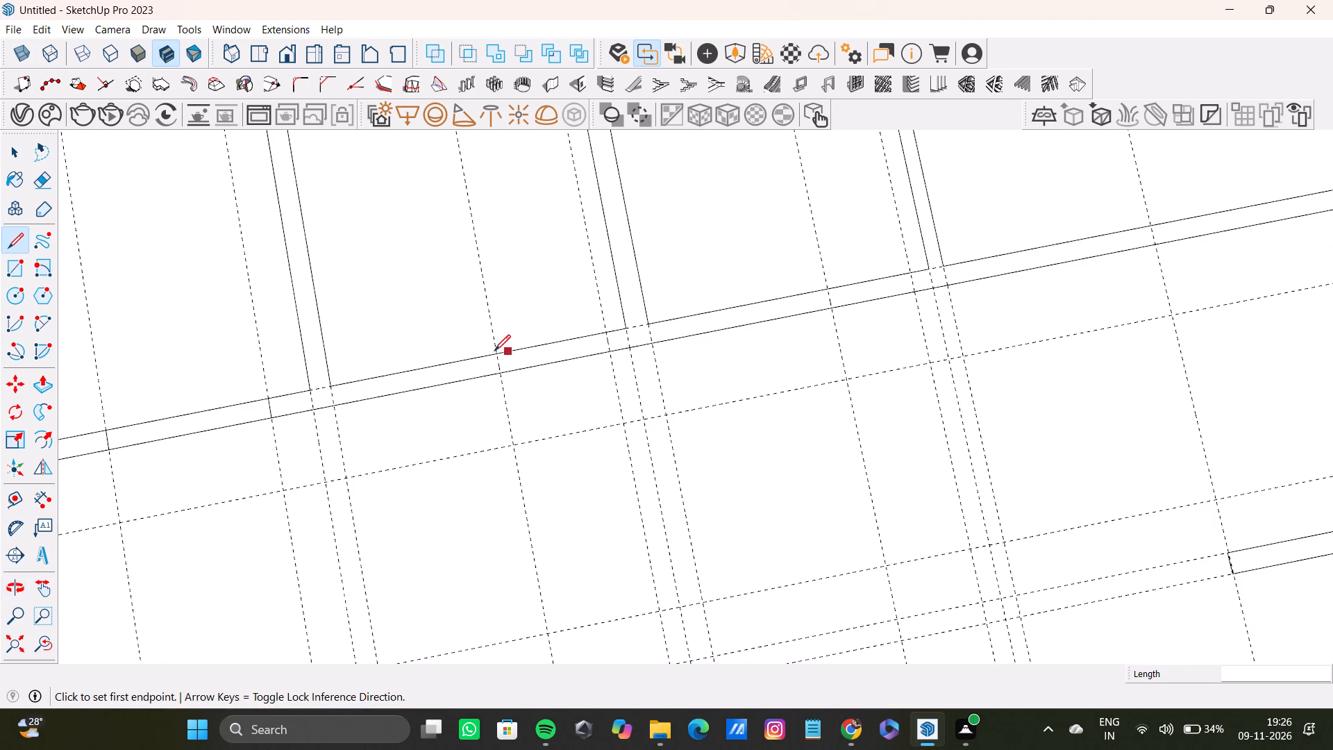
scroll(494, 351, up, 1)
click(499, 353)
click(503, 385)
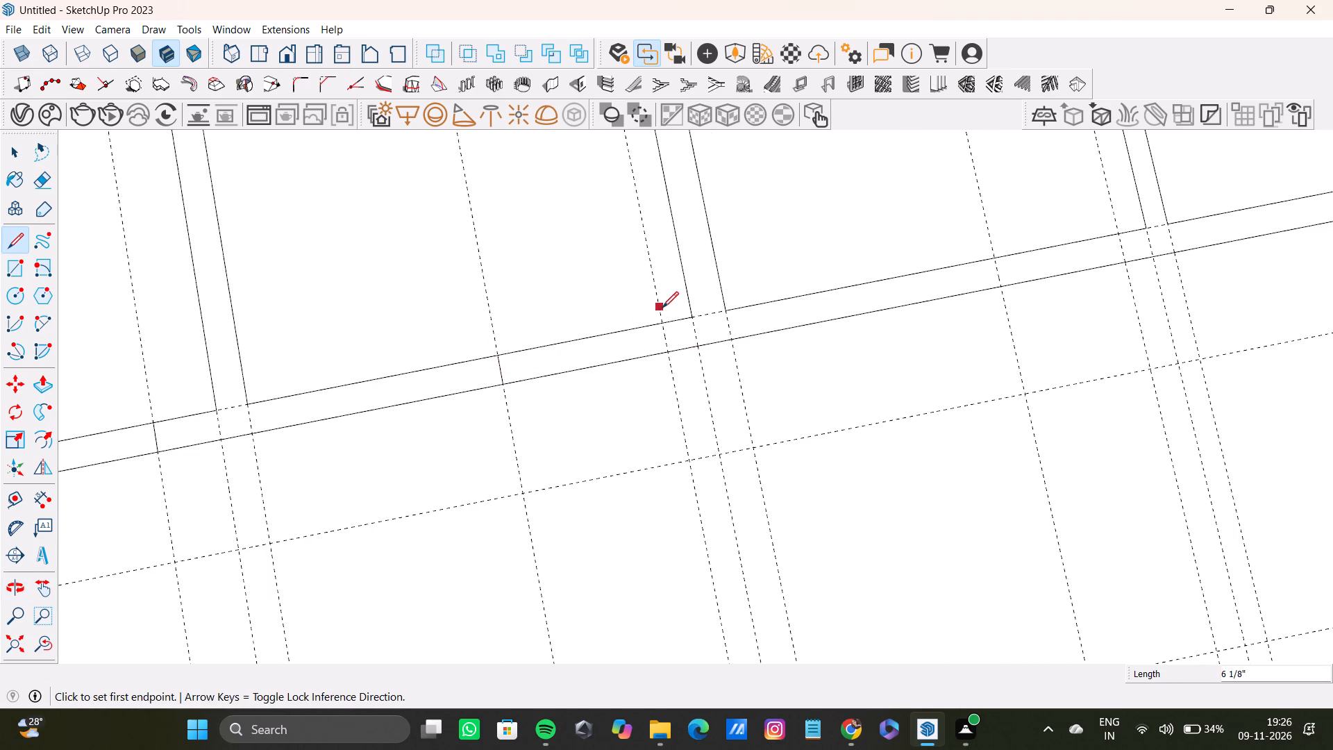
click(662, 317)
click(669, 356)
Draw lines across the far corridor partition at the guide pair between the third and fourth cross partitions.
scroll(644, 353, down, 3)
shift+middle_drag(640, 353, 526, 450)
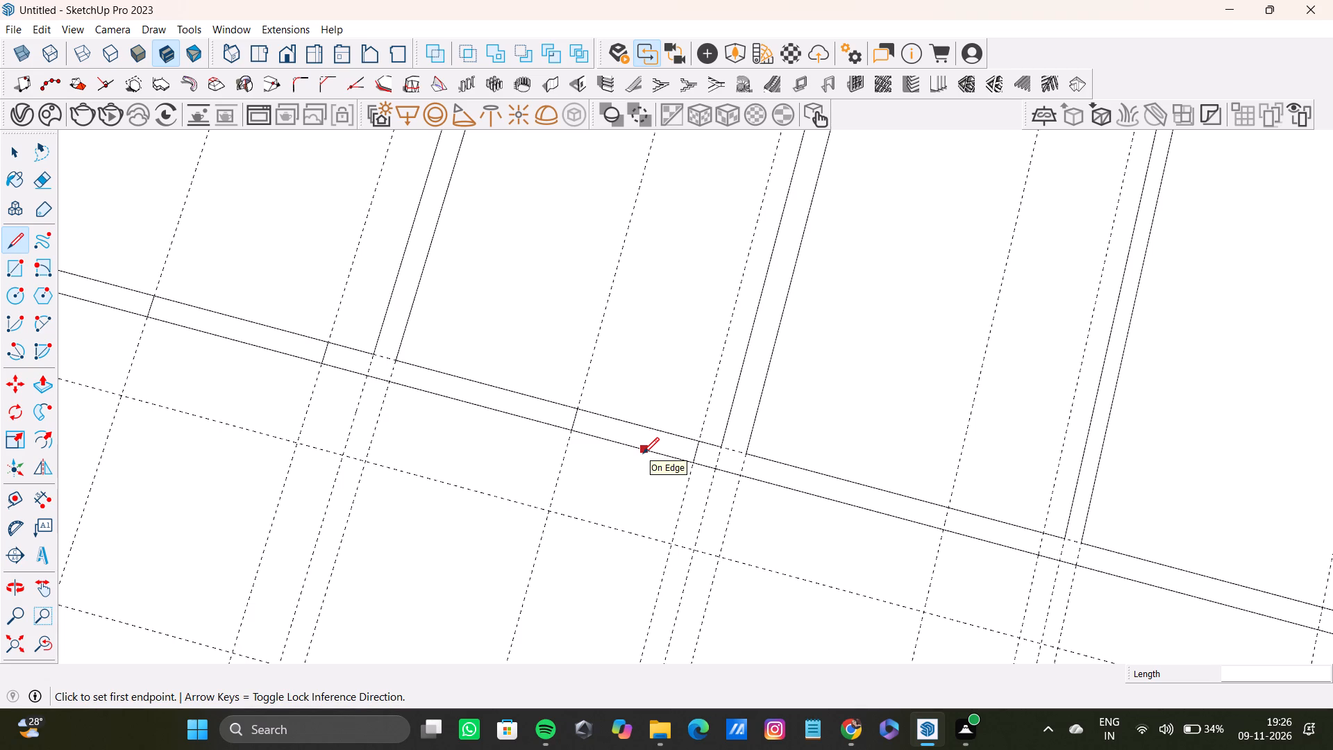
scroll(567, 442, down, 4)
middle_drag(564, 446, 696, 436)
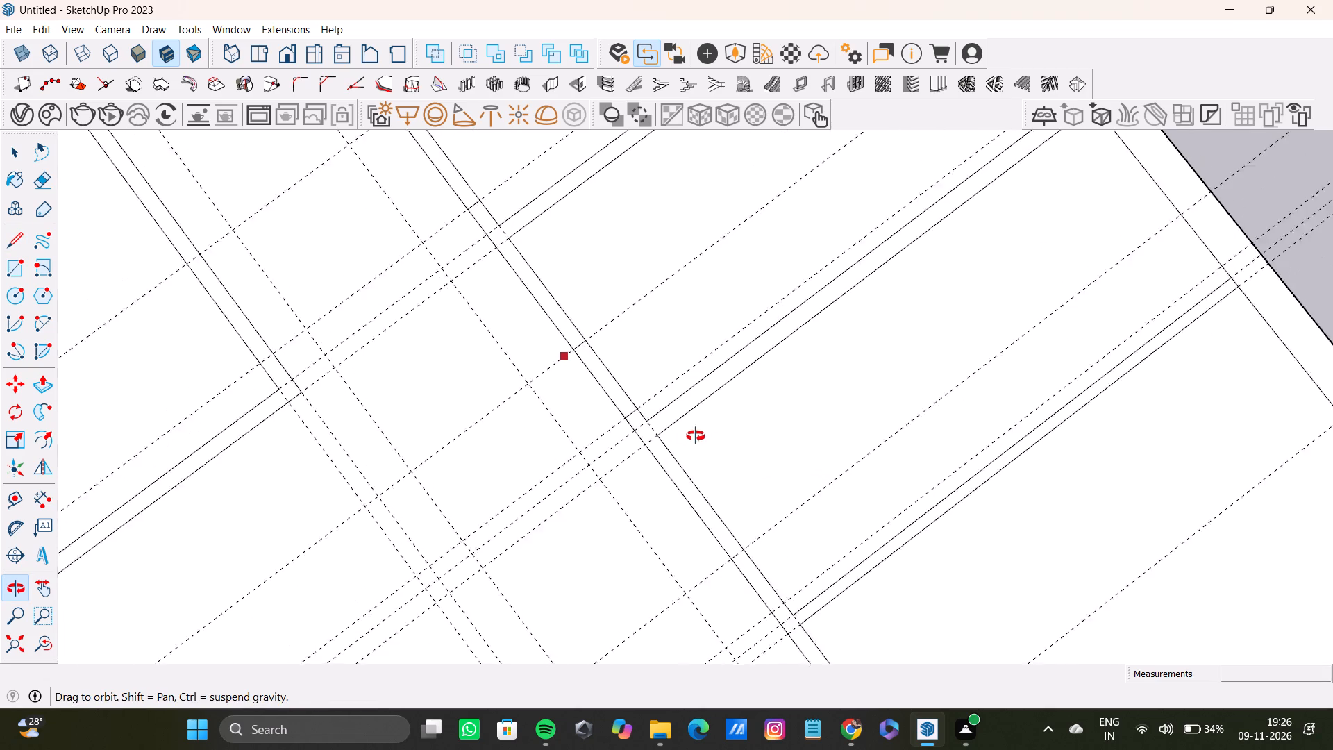
middle_drag(696, 436, 692, 434)
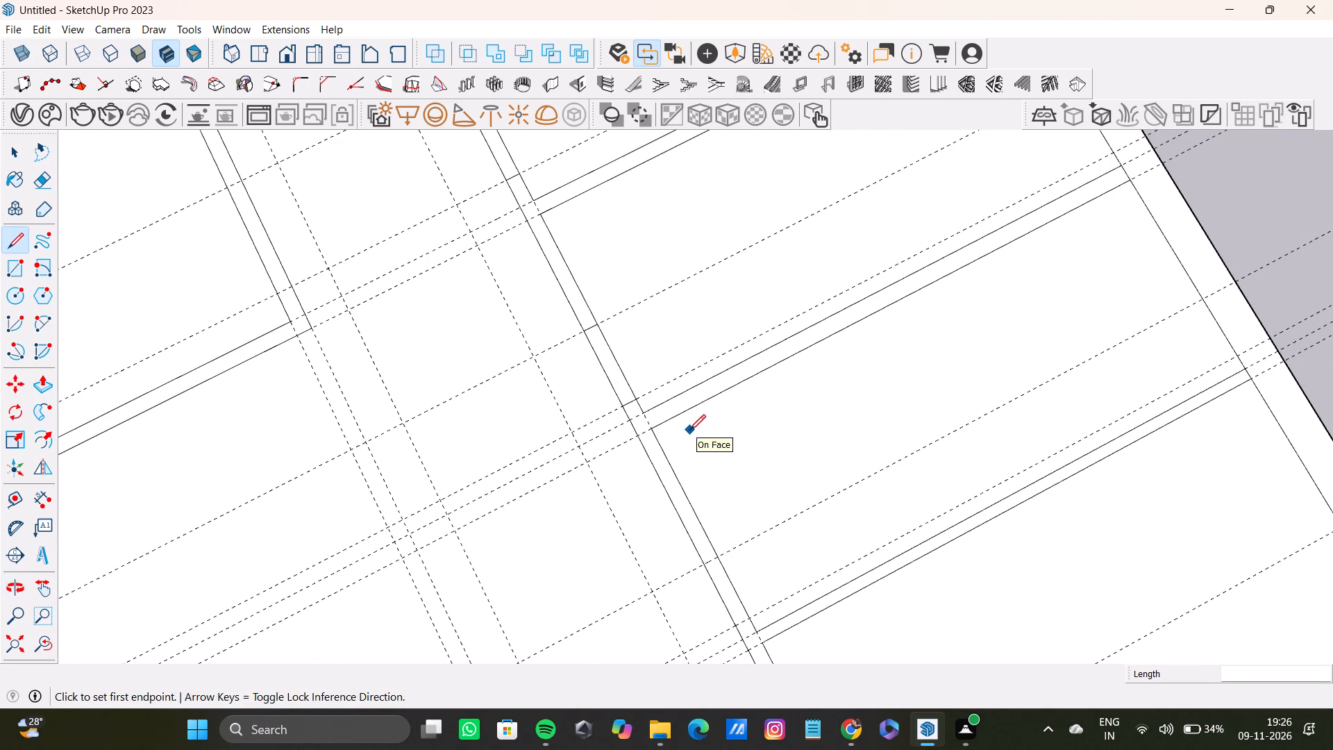
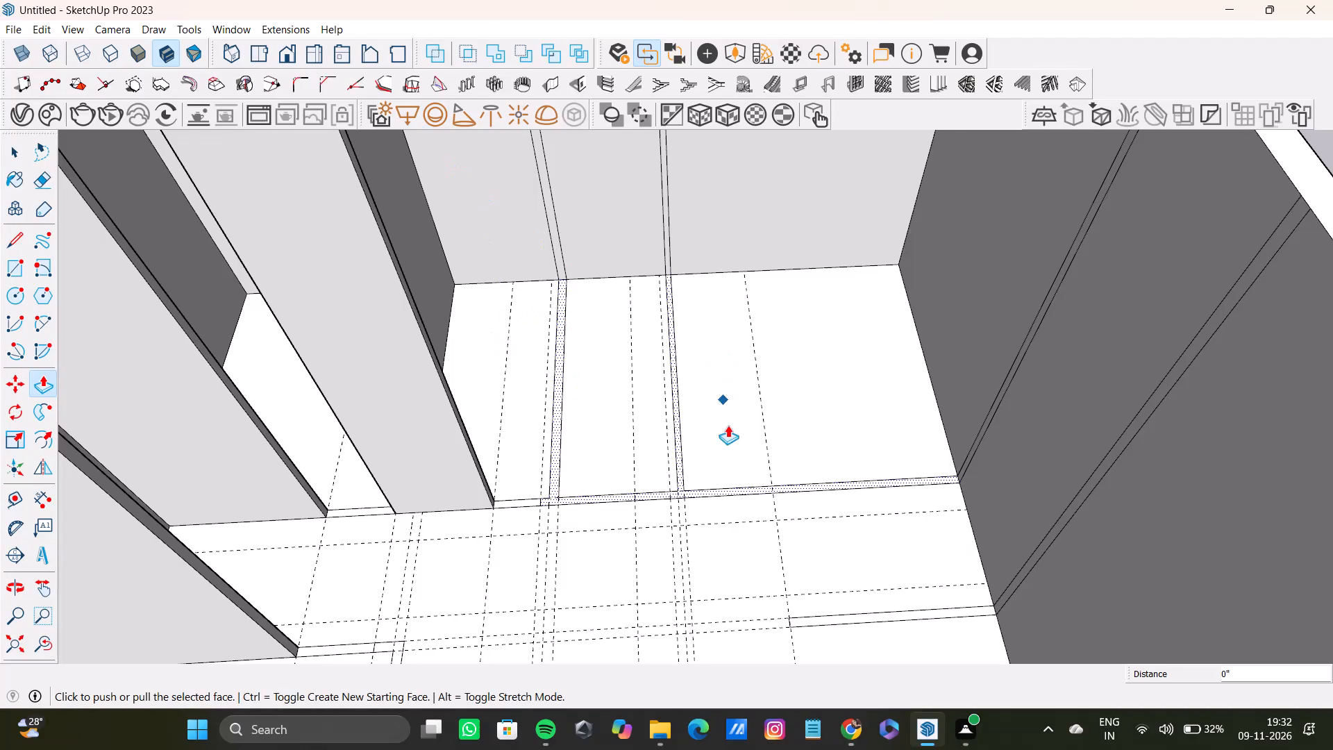
Push/Pull the connected floor strip of the far corridor partition and its two cross partitions up to the height of the existing walls.
scroll(557, 494, up, 12)
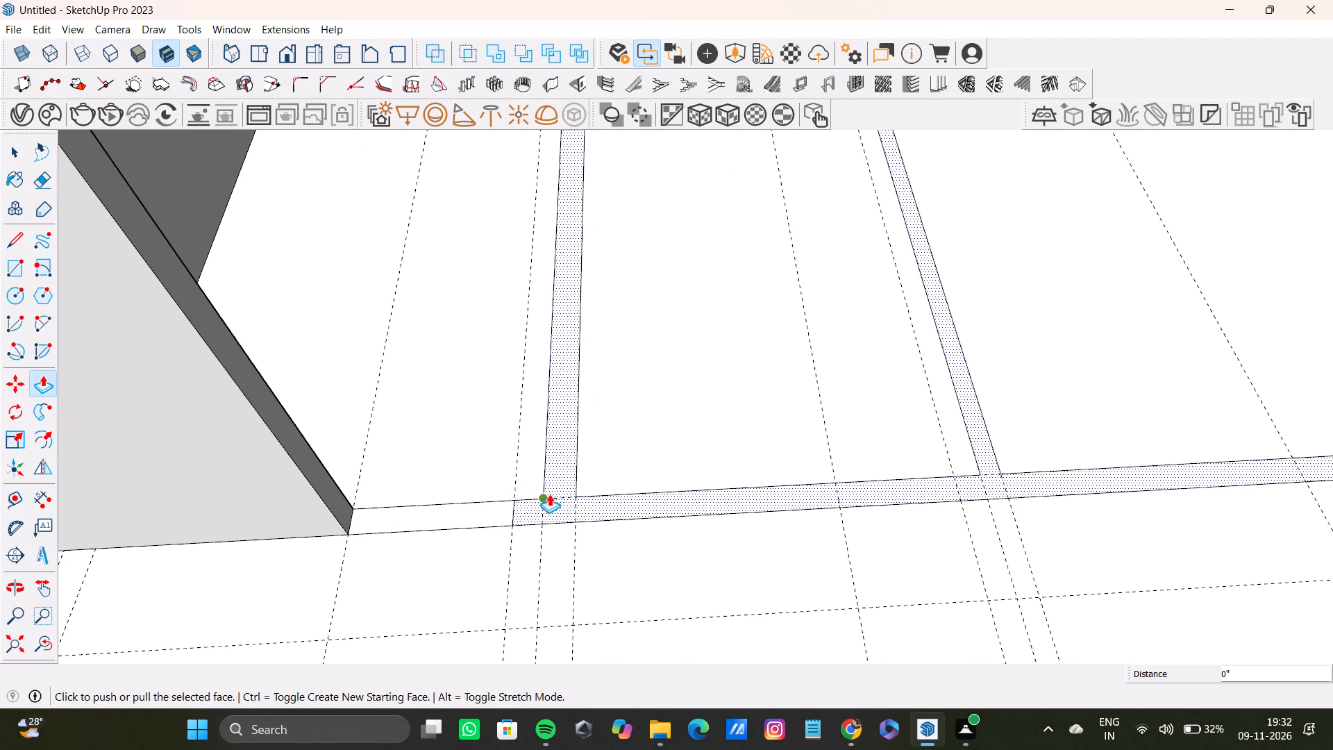
drag(553, 495, 527, 447)
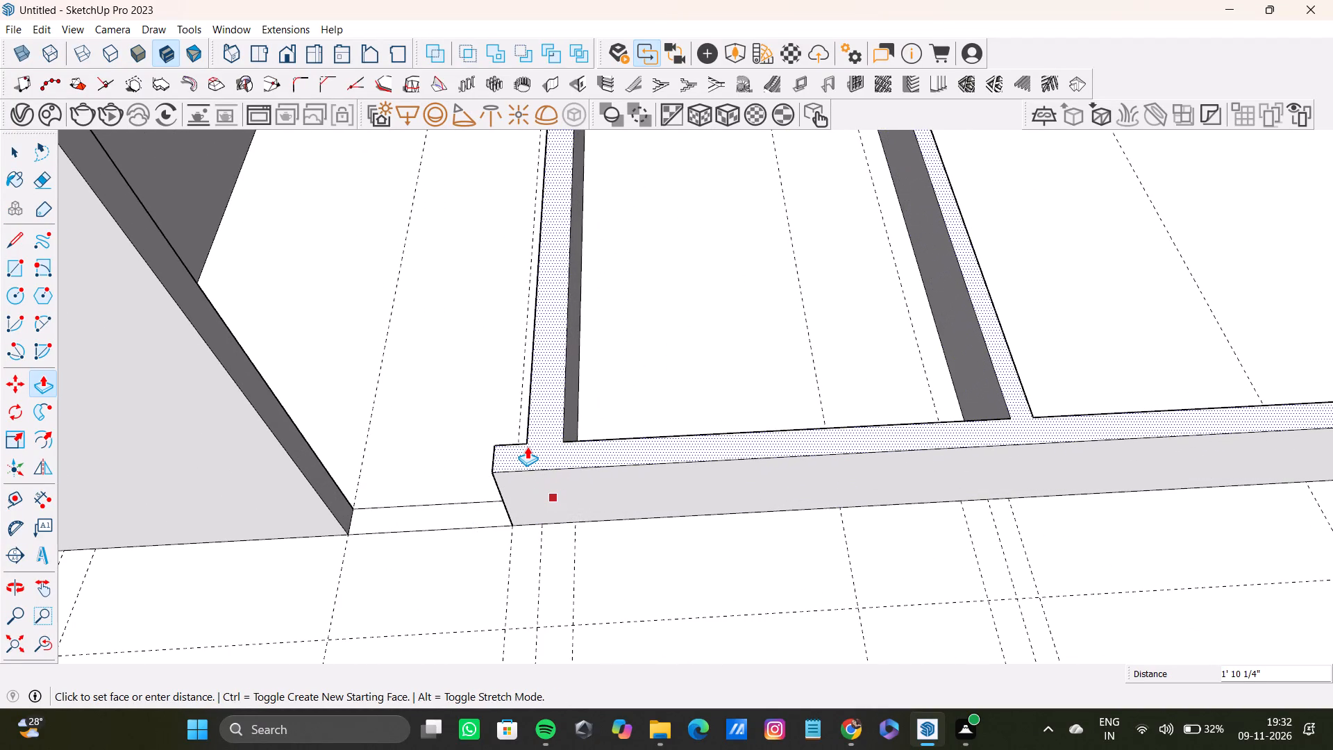
drag(527, 447, 528, 447)
scroll(579, 476, down, 13)
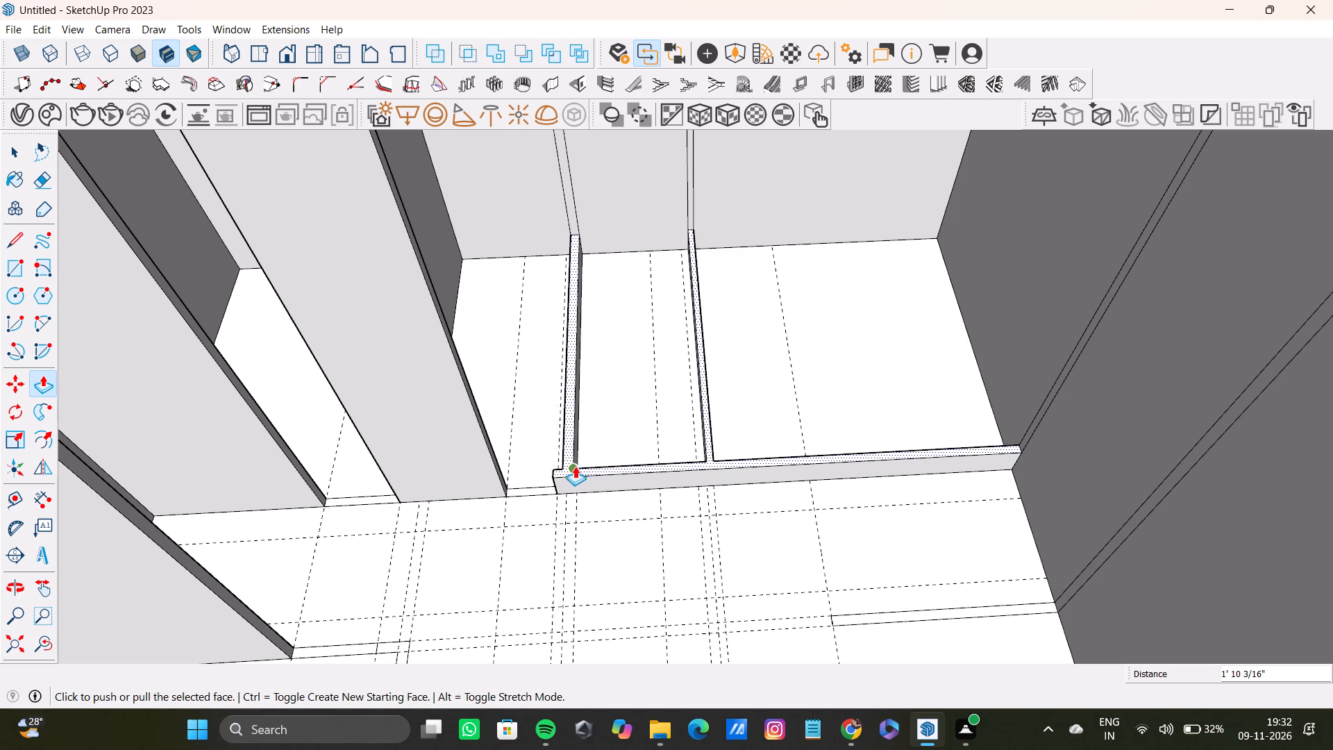
drag(574, 465, 432, 235)
scroll(478, 284, down, 4)
middle_drag(503, 305, 635, 428)
drag(517, 433, 410, 434)
scroll(419, 426, down, 5)
middle_drag(444, 423, 428, 335)
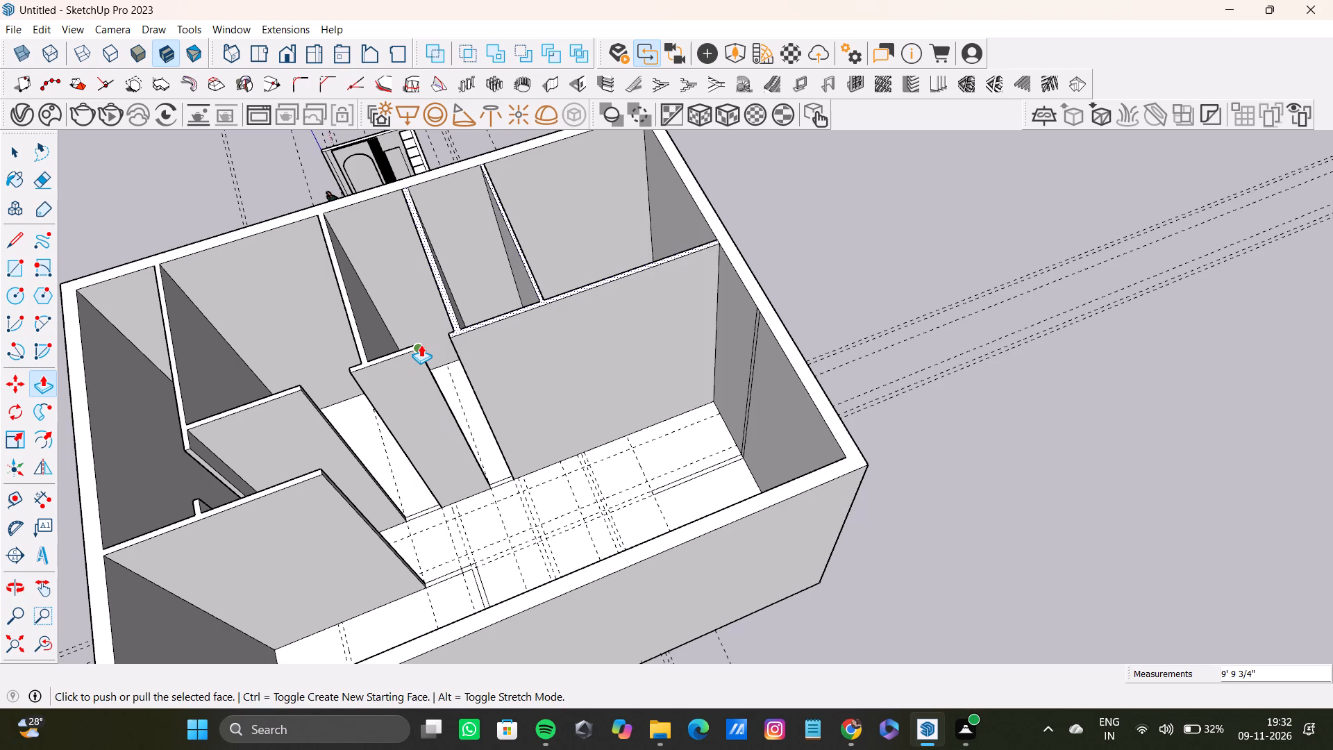
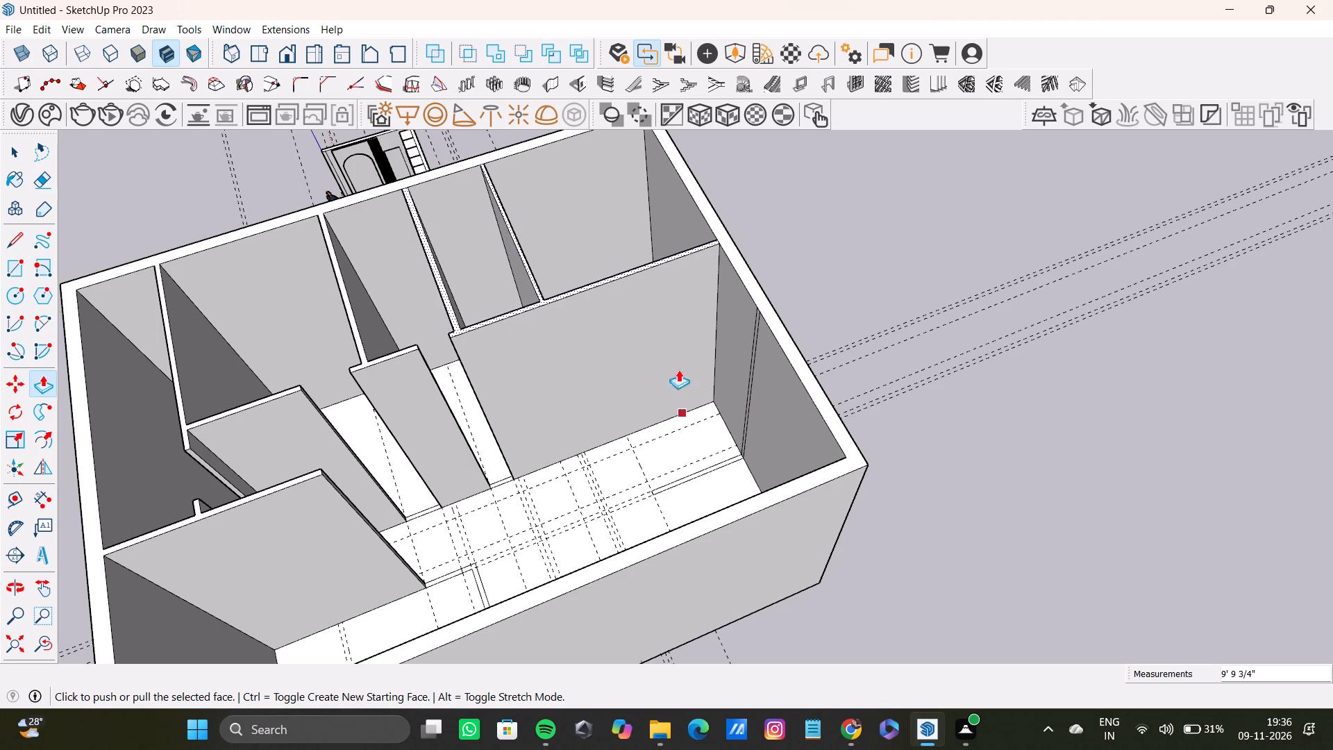
Push/Pull the short floor strip attached to the side wall, opposite the far corridor partition, up to the top of the existing walls.
scroll(384, 473, down, 7)
shift+middle_drag(431, 483, 823, 549)
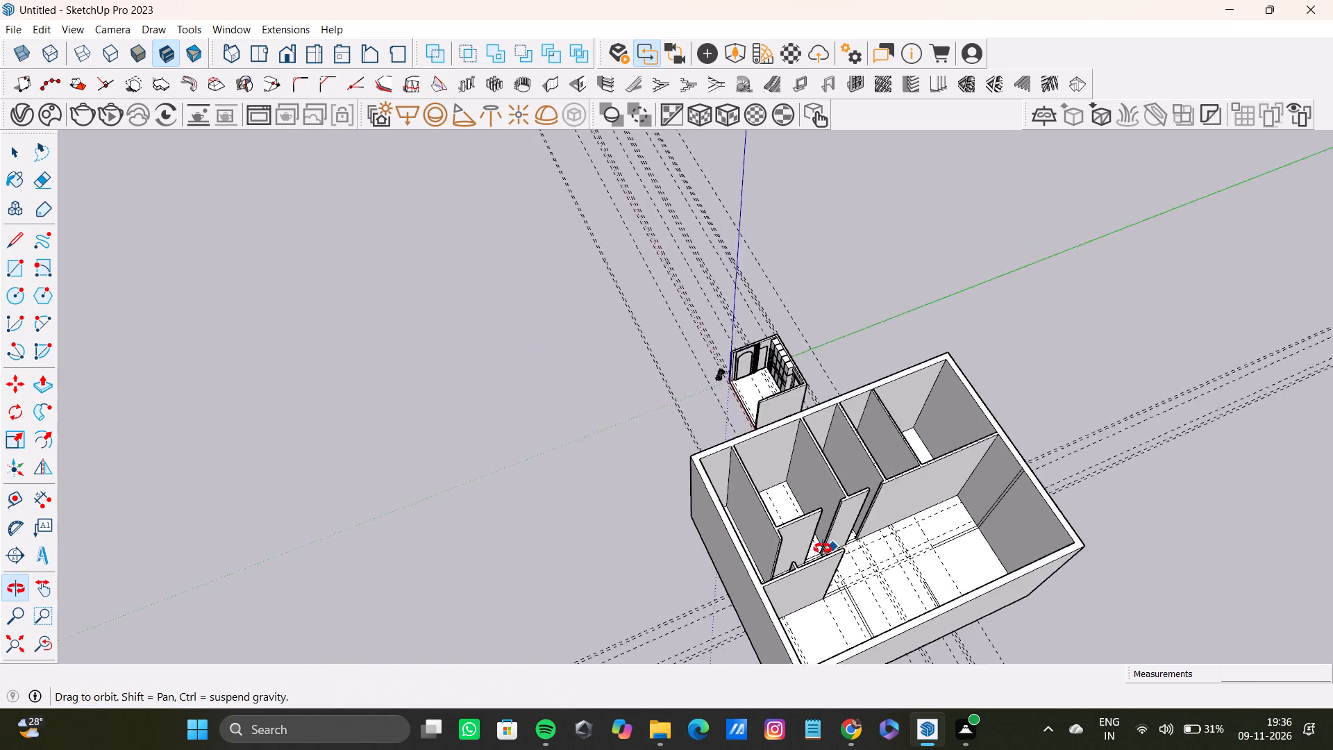
shift+middle_drag(823, 549, 733, 556)
scroll(935, 610, up, 11)
key(space)
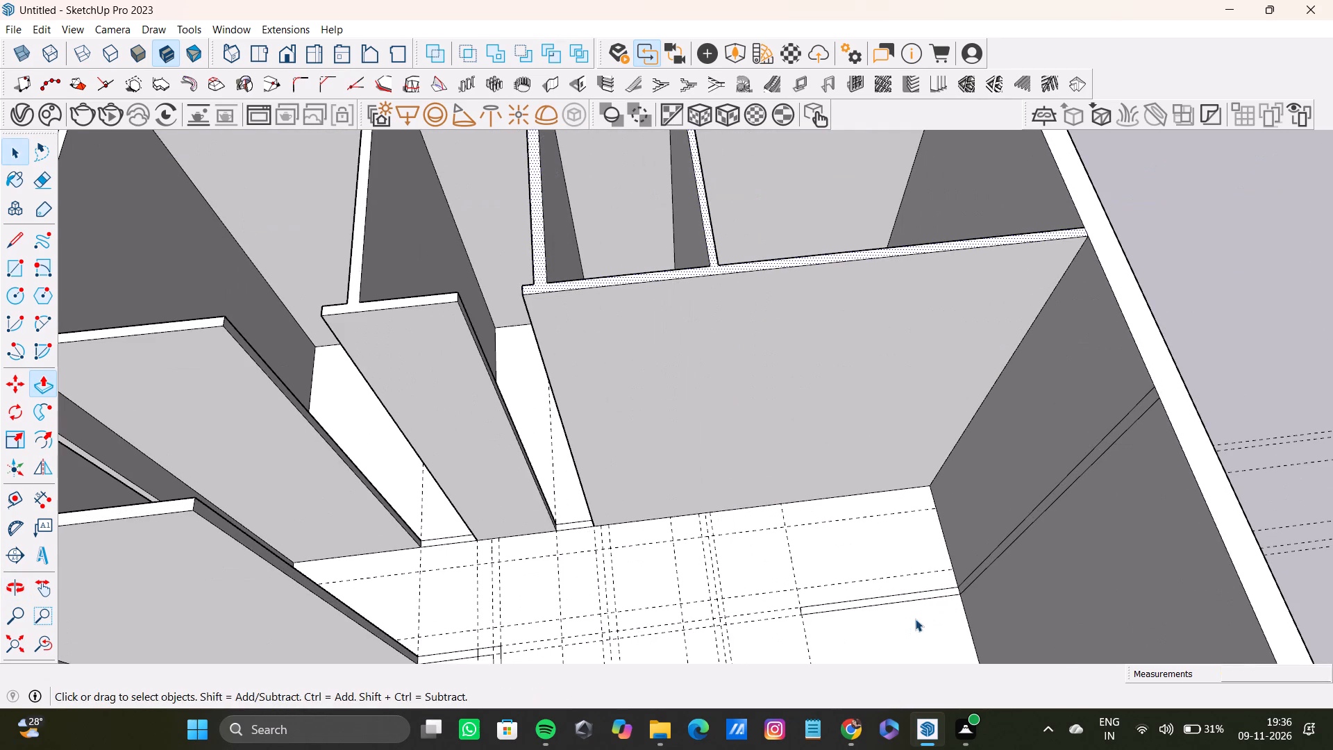
click(935, 595)
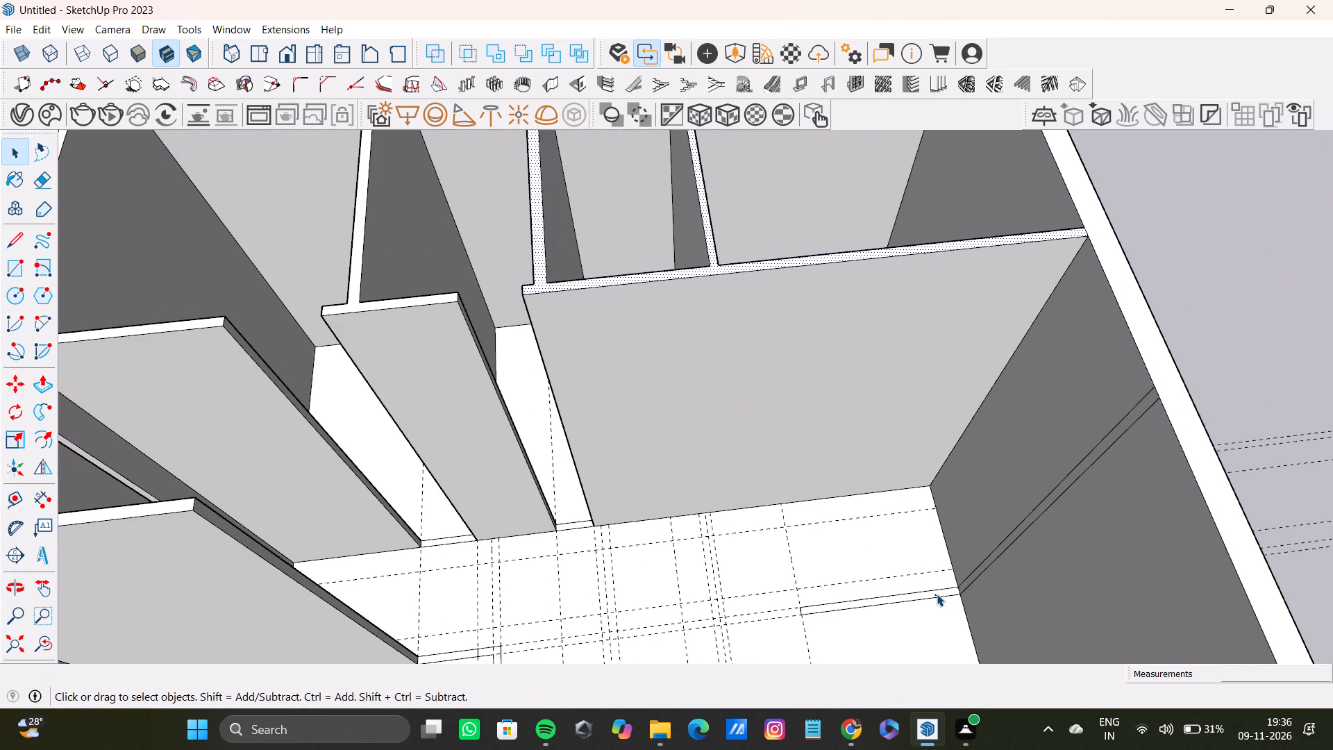
key(p)
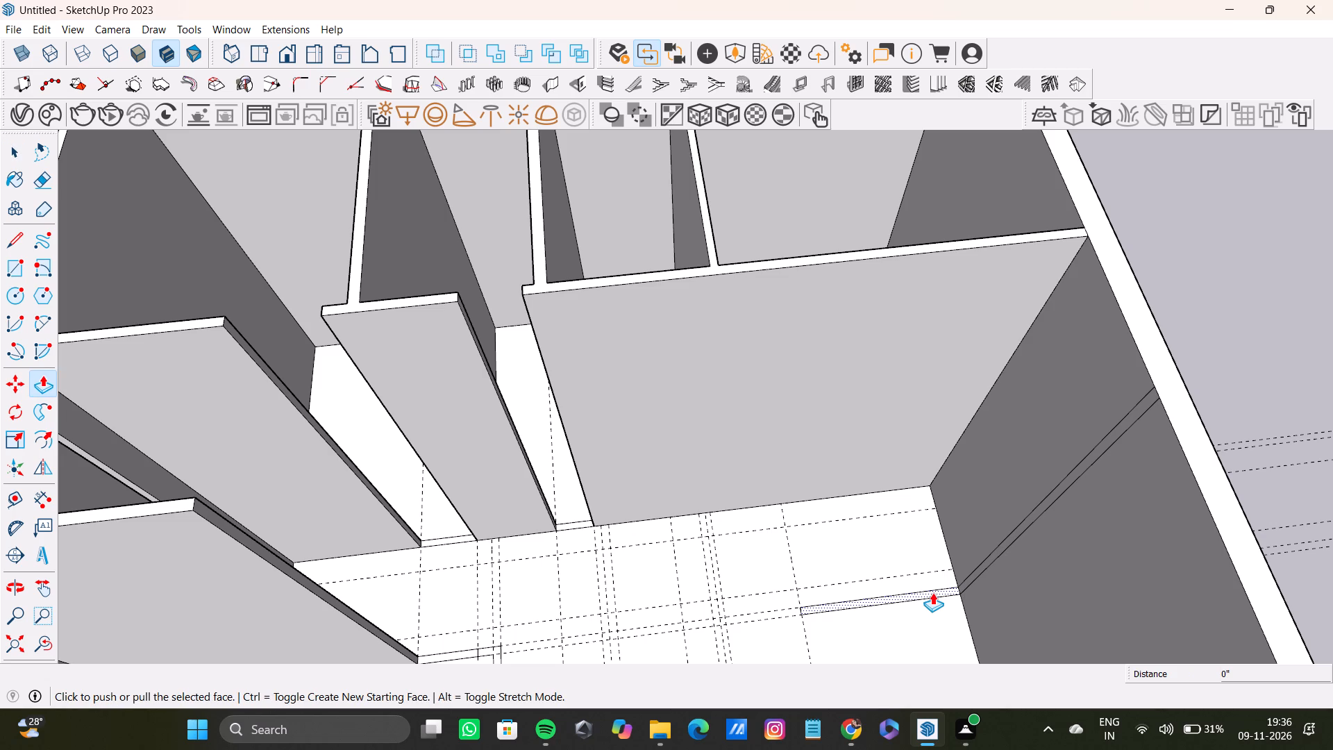
drag(860, 605, 798, 351)
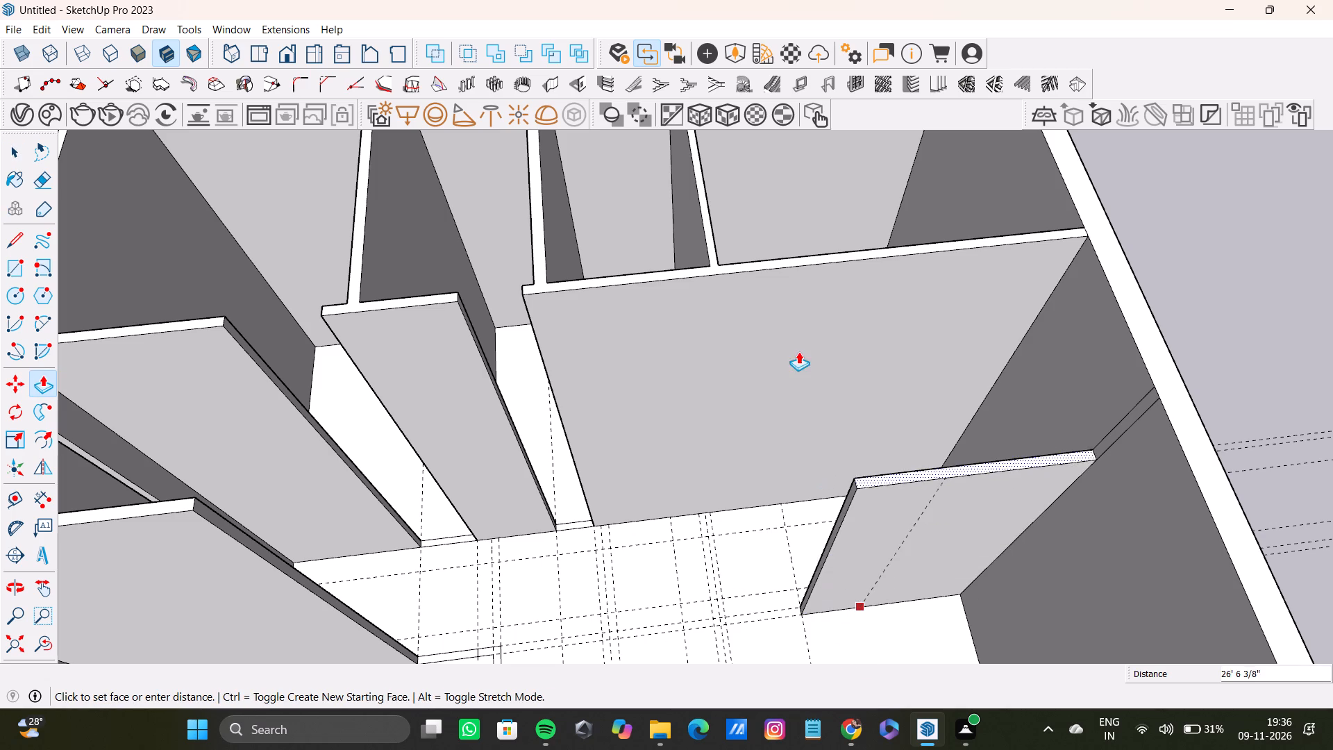
drag(798, 351, 828, 263)
scroll(878, 423, down, 14)
middle_drag(887, 462, 677, 444)
scroll(740, 424, up, 4)
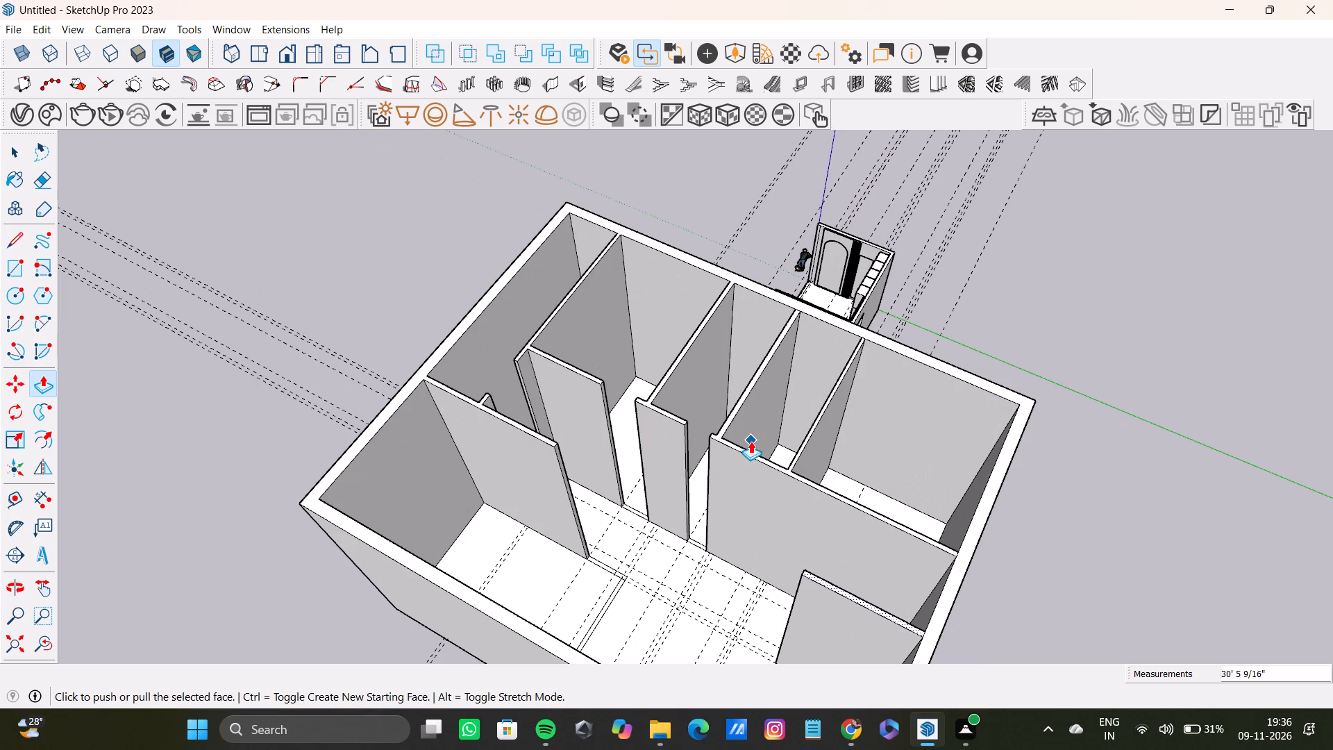
Place a guide across the top of the far corridor partition, about 5.5 feet from its free end beside the opening.
key(space)
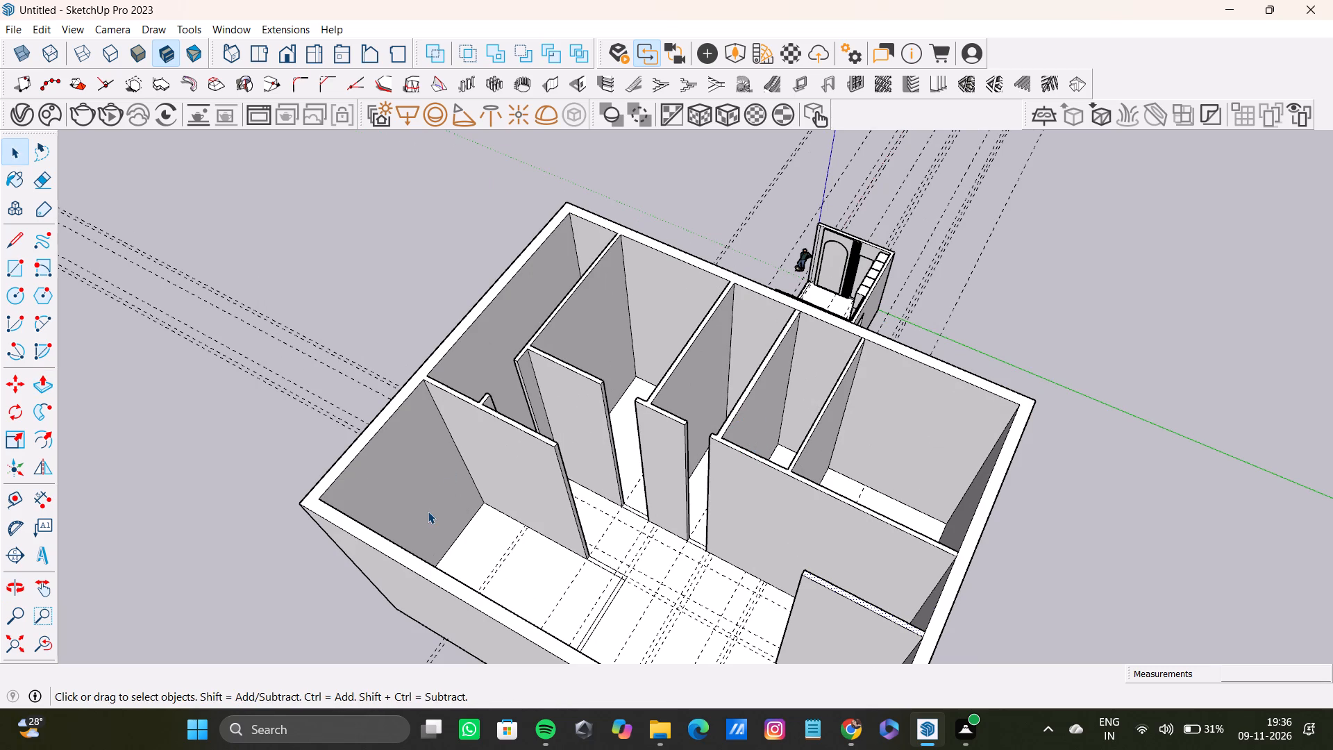
key(t)
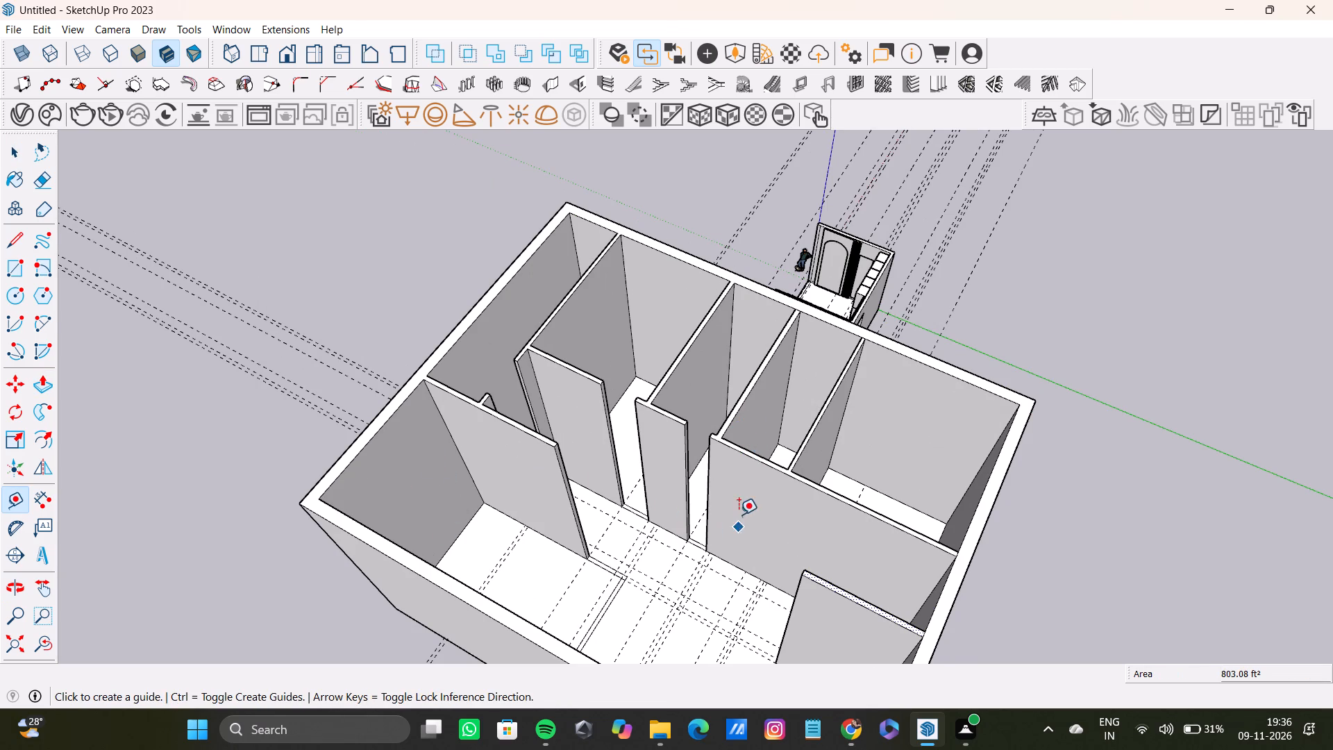
scroll(735, 486, up, 17)
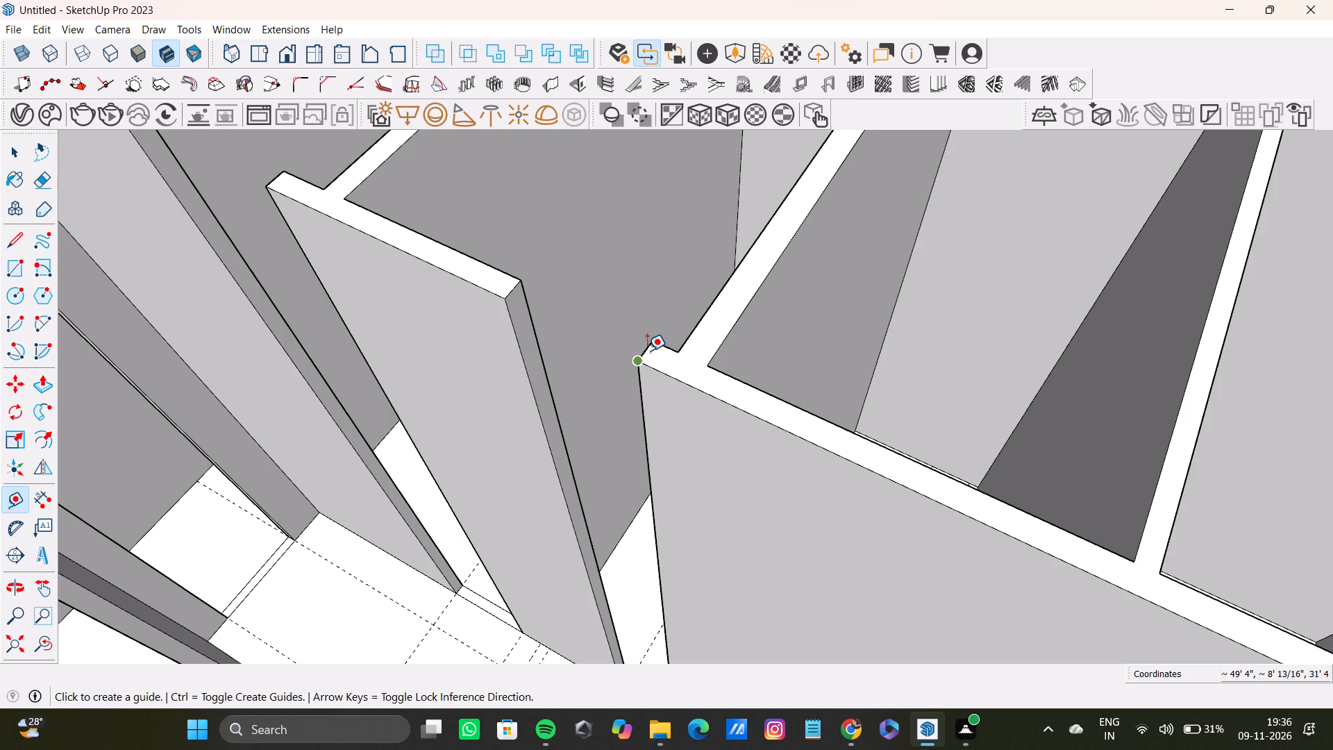
scroll(646, 350, up, 13)
click(645, 351)
scroll(942, 524, down, 9)
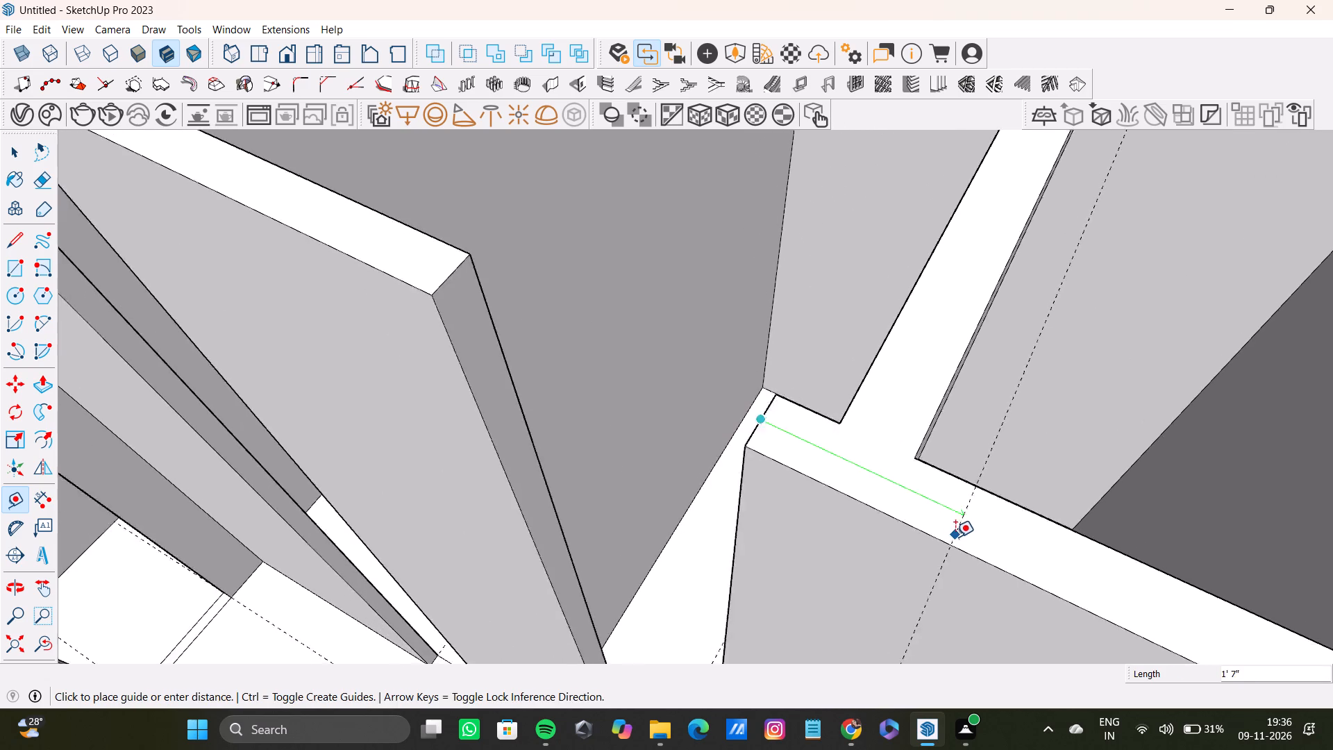
scroll(955, 537, down, 12)
shift+middle_drag(963, 537, 759, 387)
scroll(908, 451, down, 4)
scroll(915, 459, up, 4)
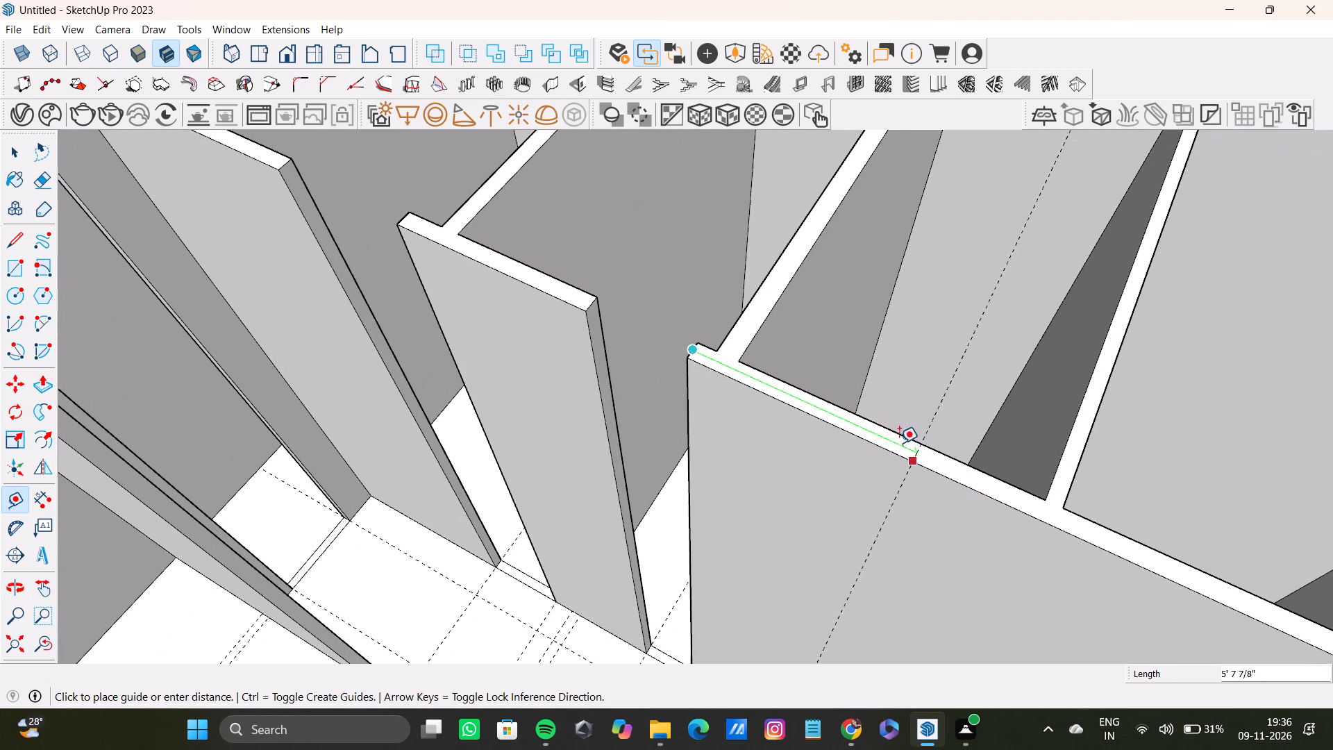
click(902, 449)
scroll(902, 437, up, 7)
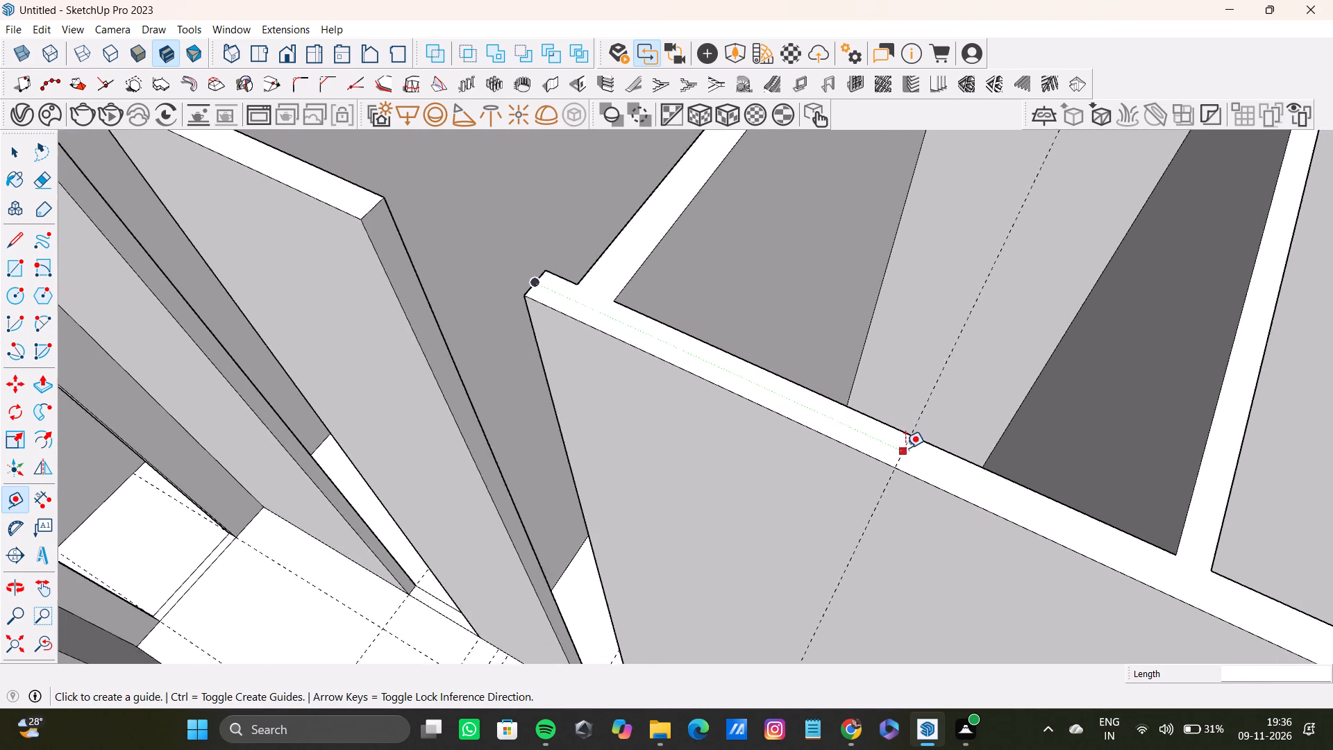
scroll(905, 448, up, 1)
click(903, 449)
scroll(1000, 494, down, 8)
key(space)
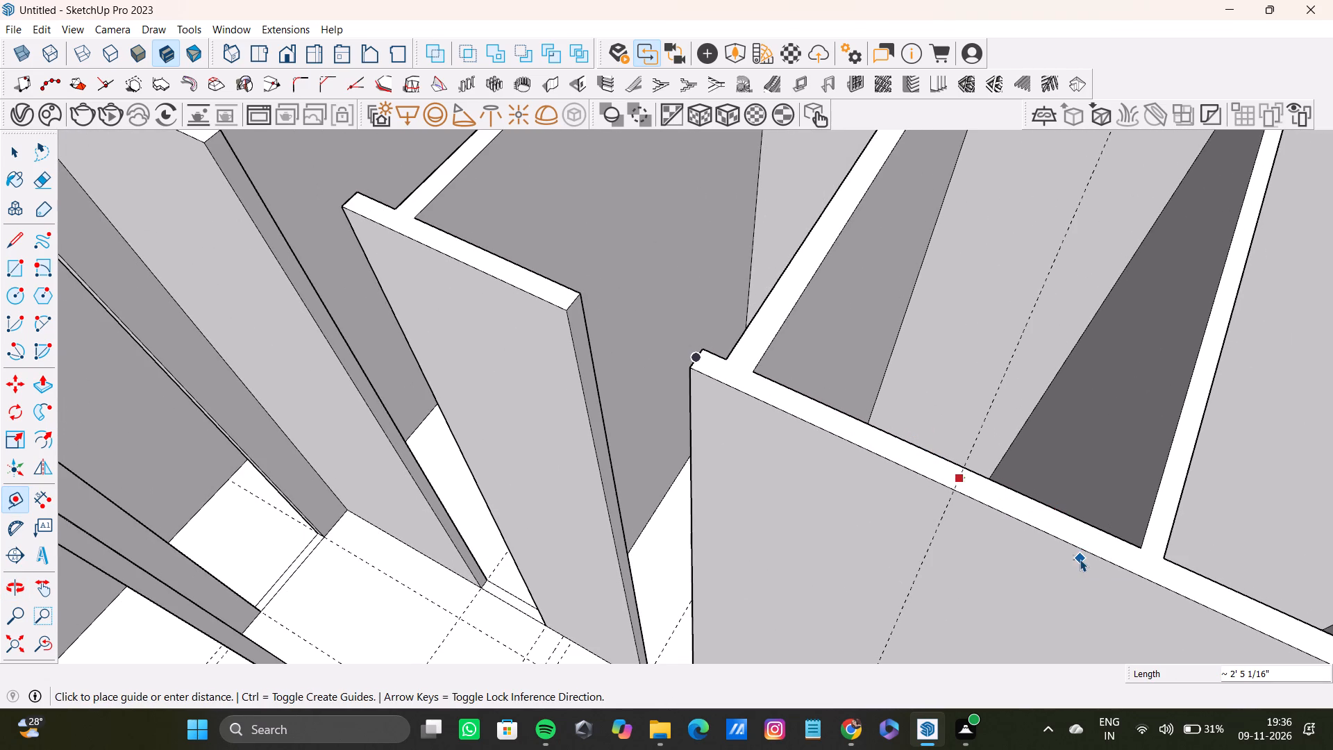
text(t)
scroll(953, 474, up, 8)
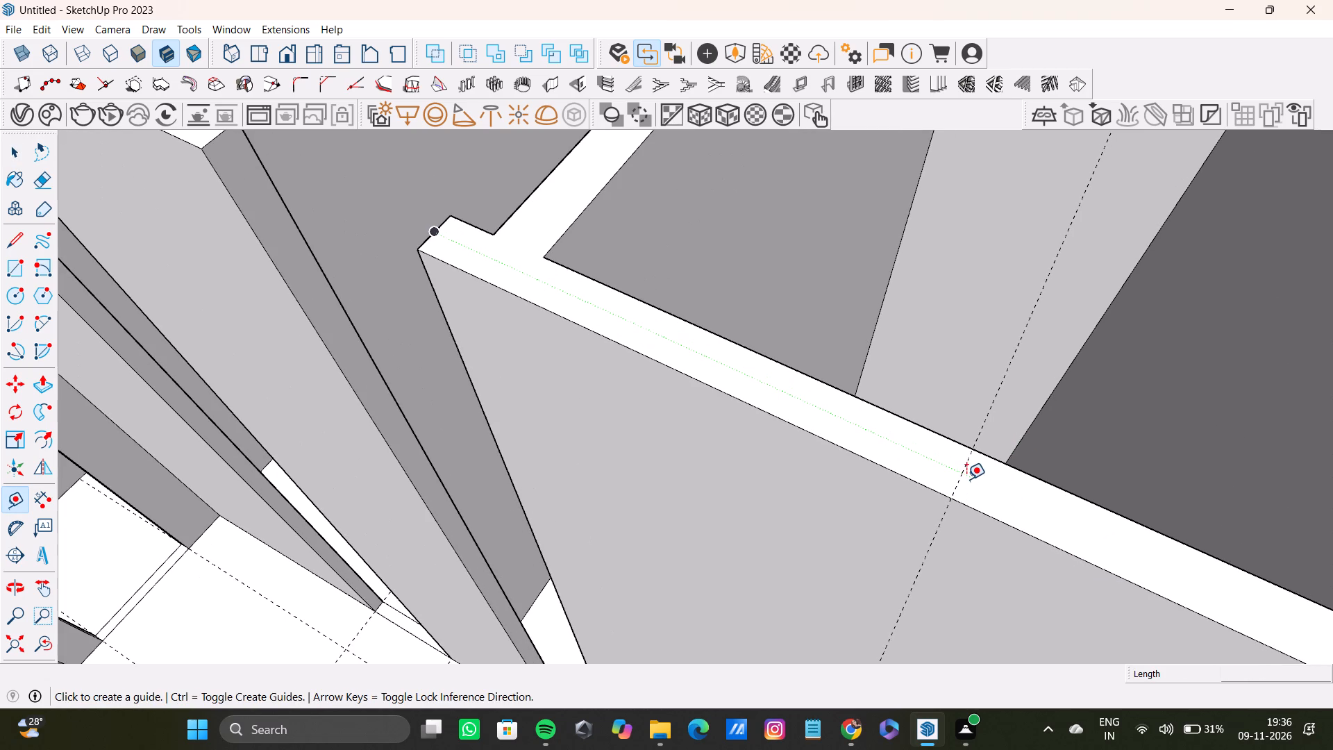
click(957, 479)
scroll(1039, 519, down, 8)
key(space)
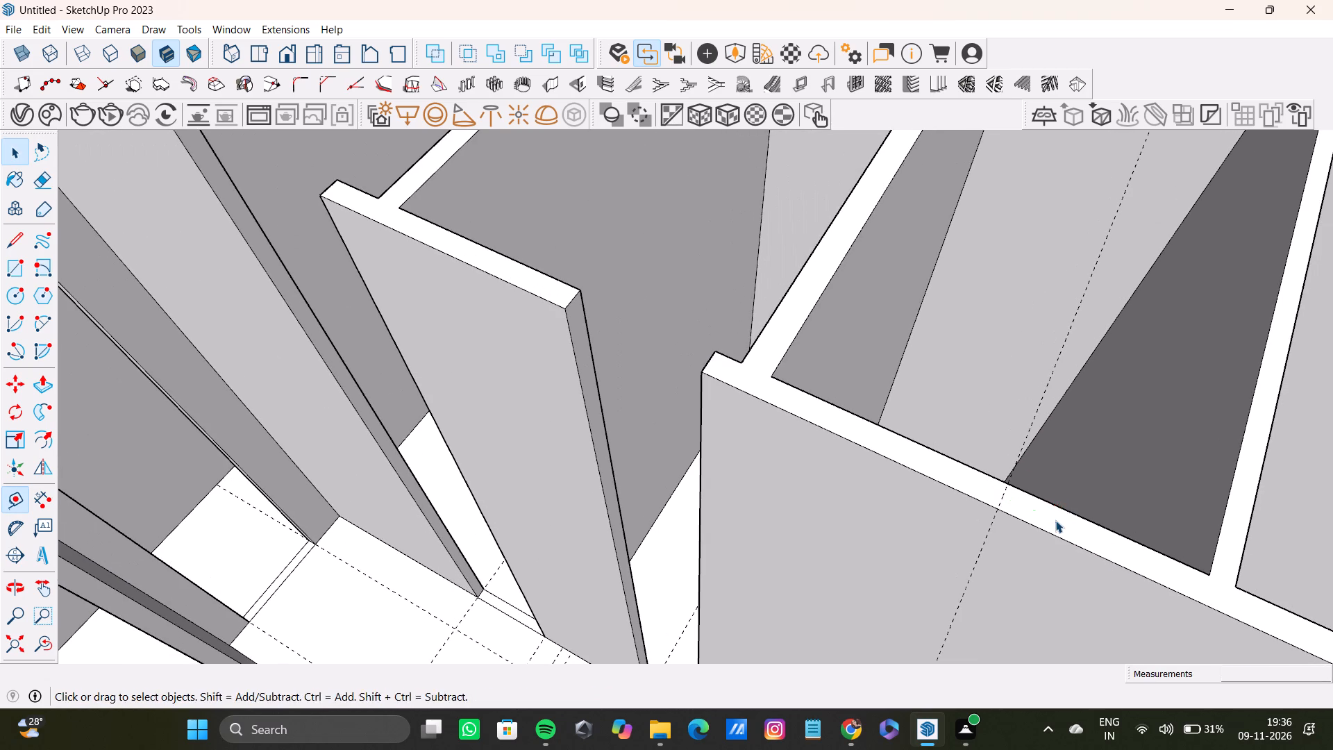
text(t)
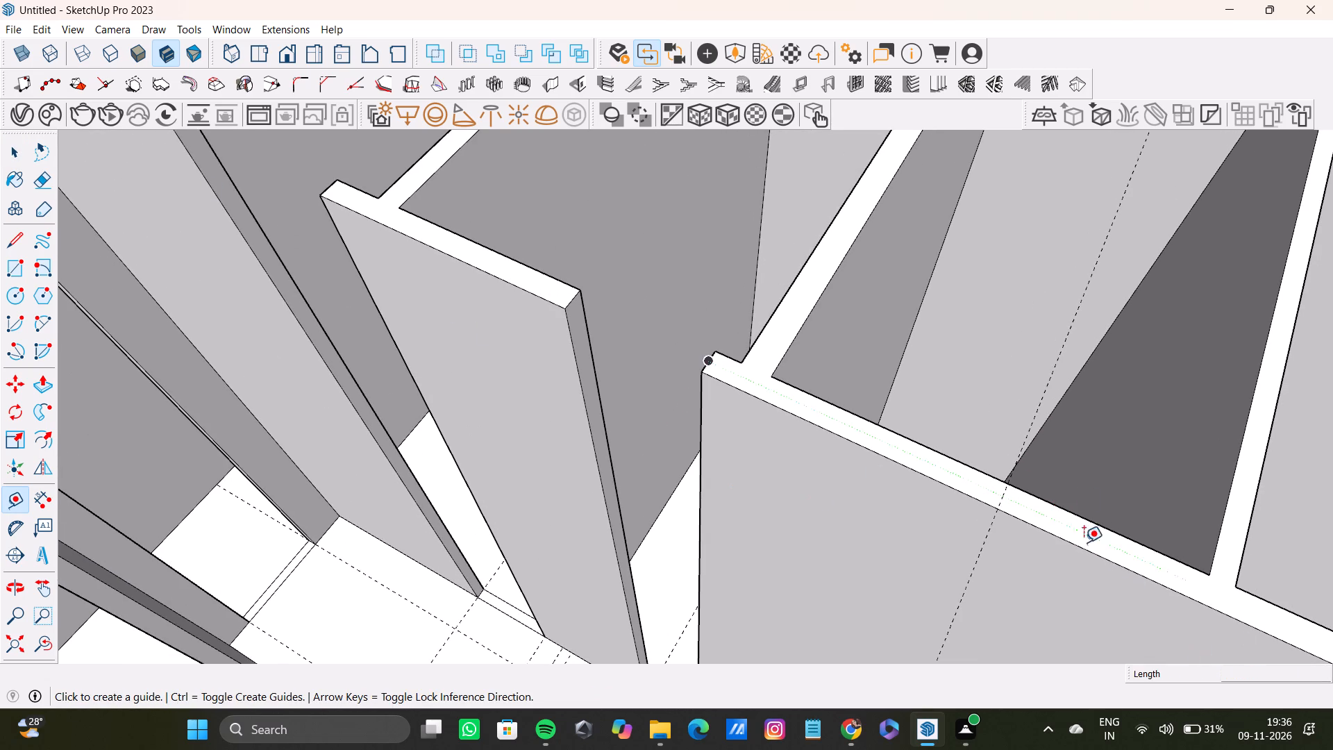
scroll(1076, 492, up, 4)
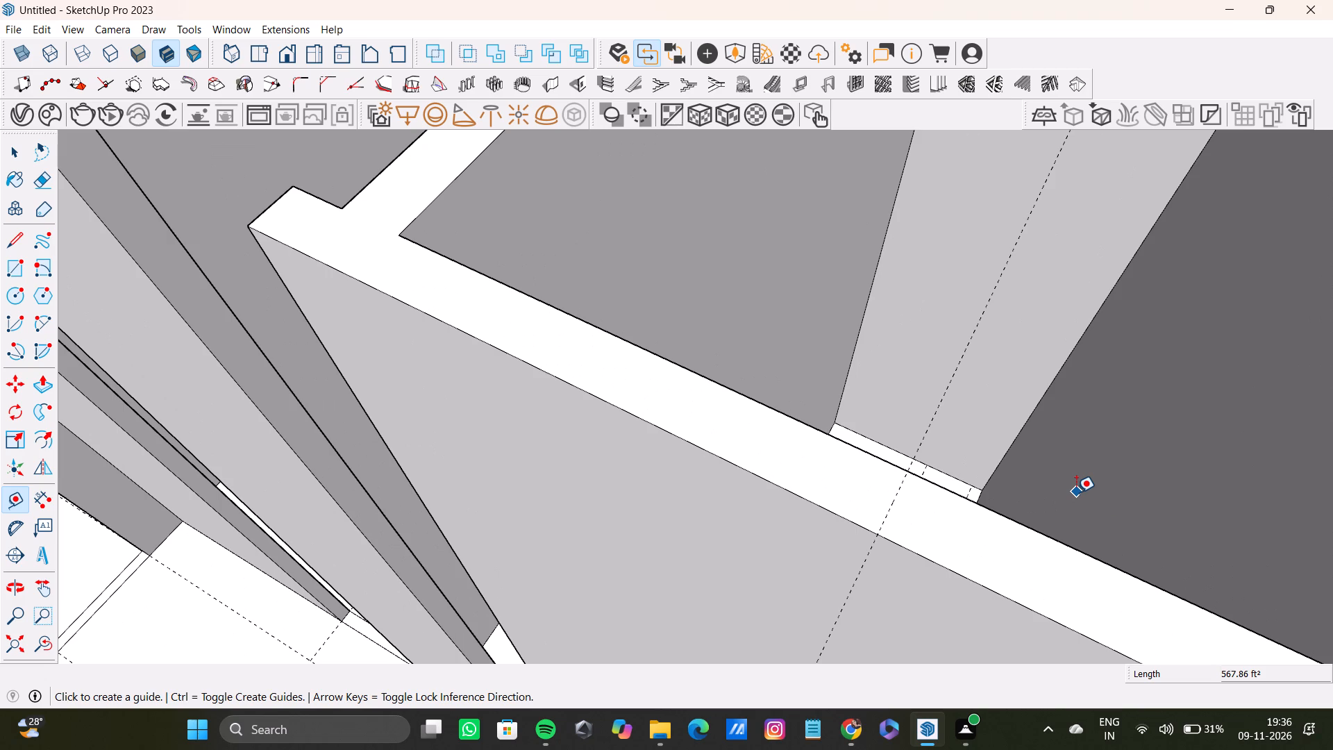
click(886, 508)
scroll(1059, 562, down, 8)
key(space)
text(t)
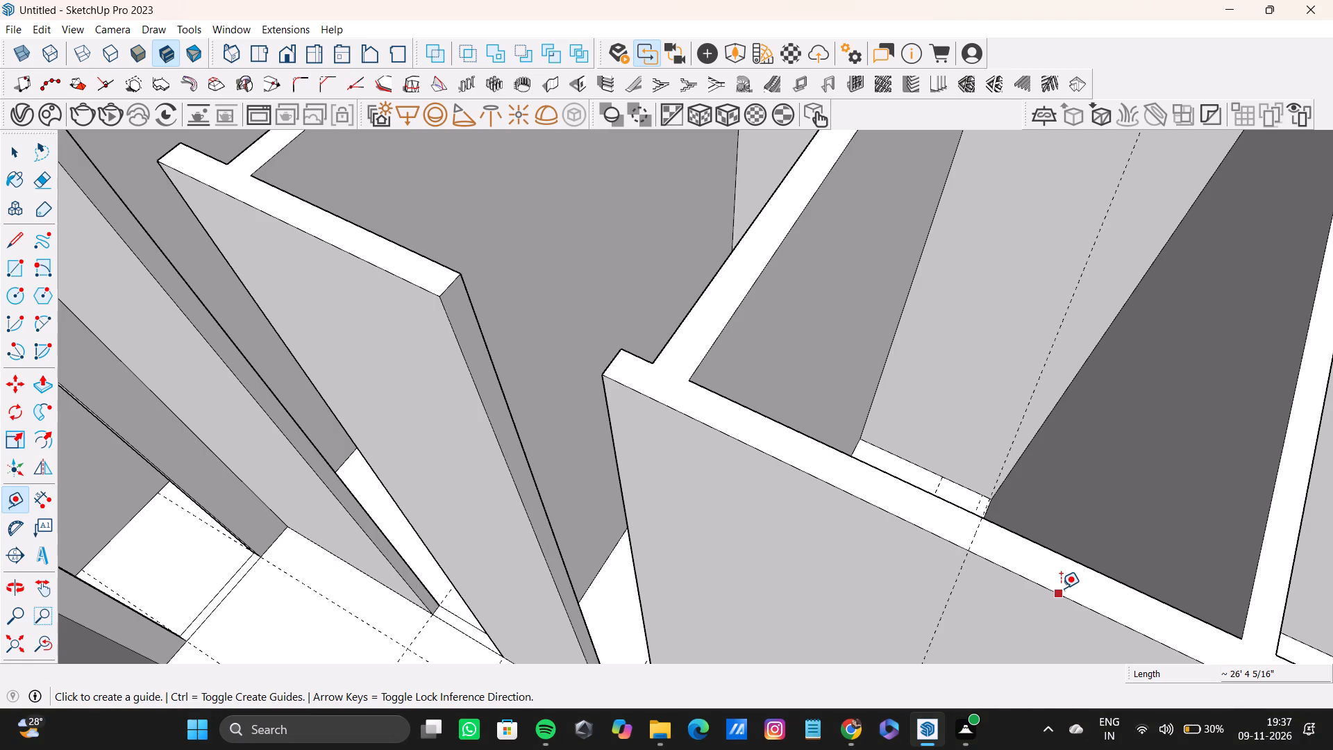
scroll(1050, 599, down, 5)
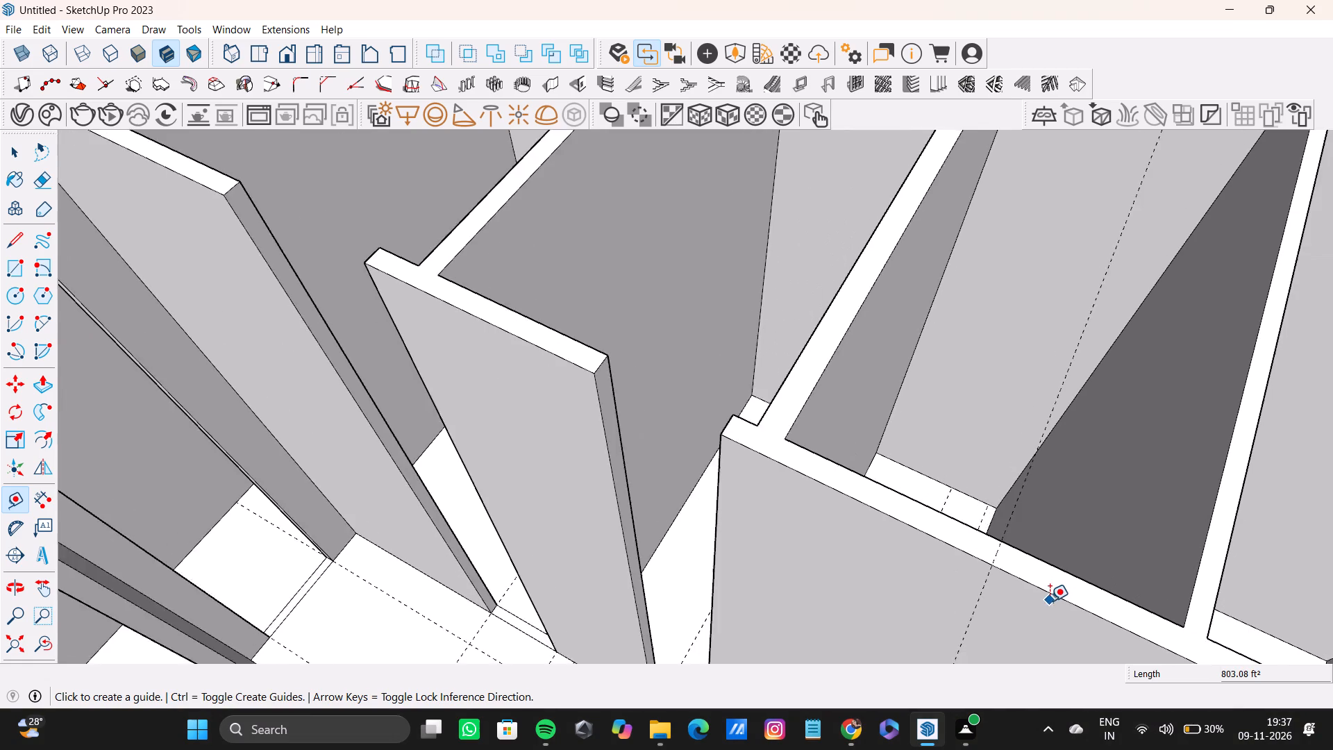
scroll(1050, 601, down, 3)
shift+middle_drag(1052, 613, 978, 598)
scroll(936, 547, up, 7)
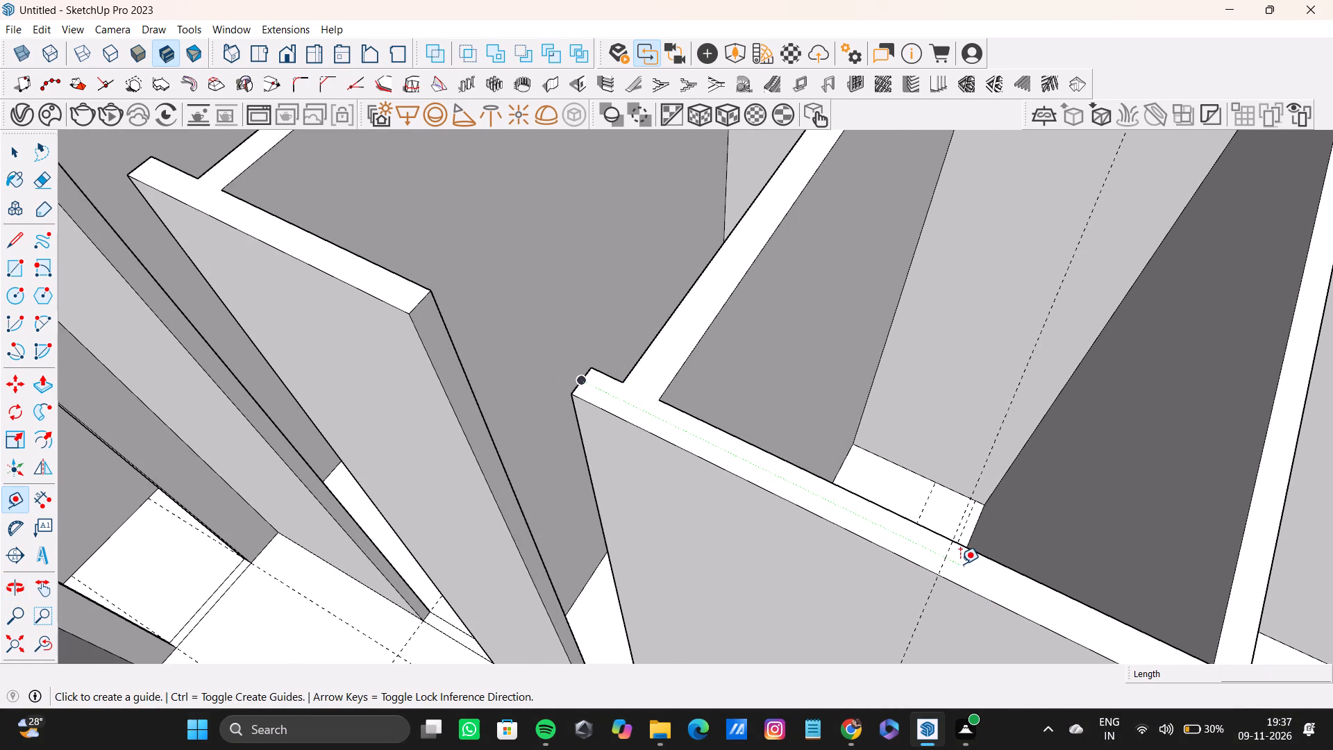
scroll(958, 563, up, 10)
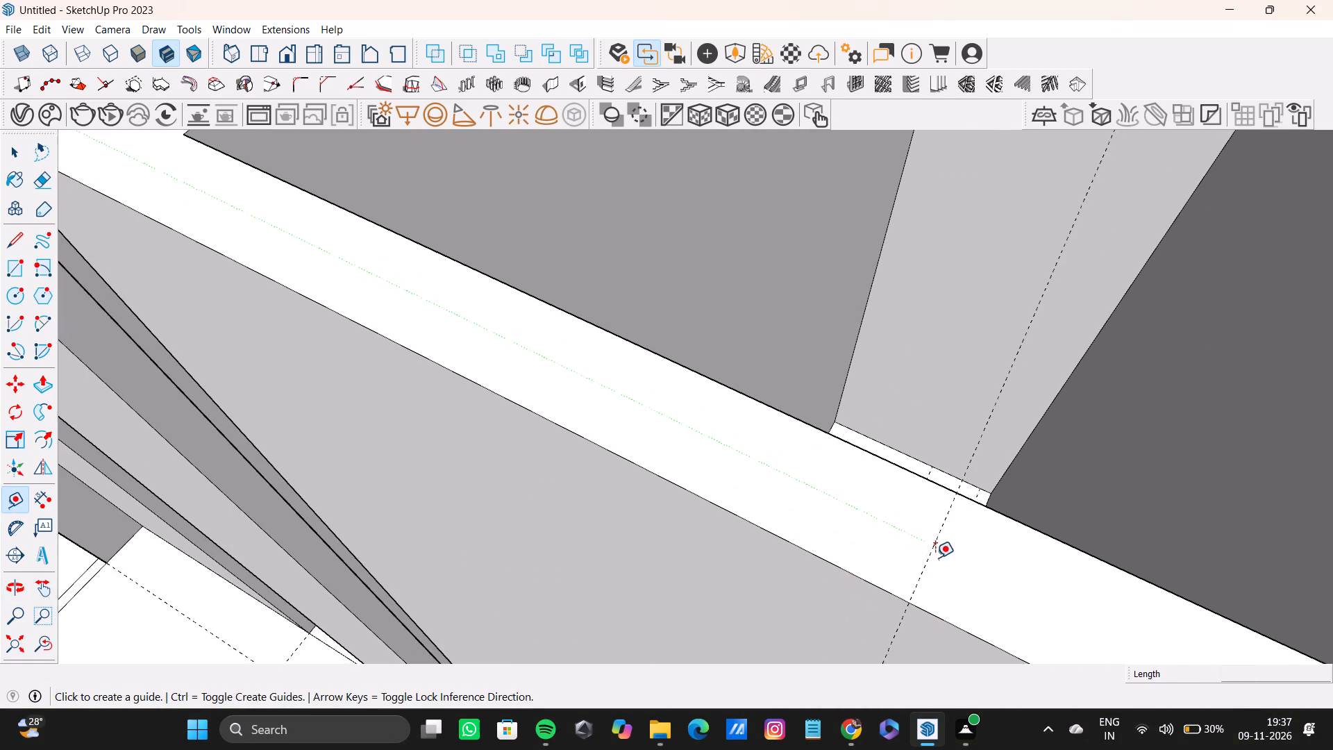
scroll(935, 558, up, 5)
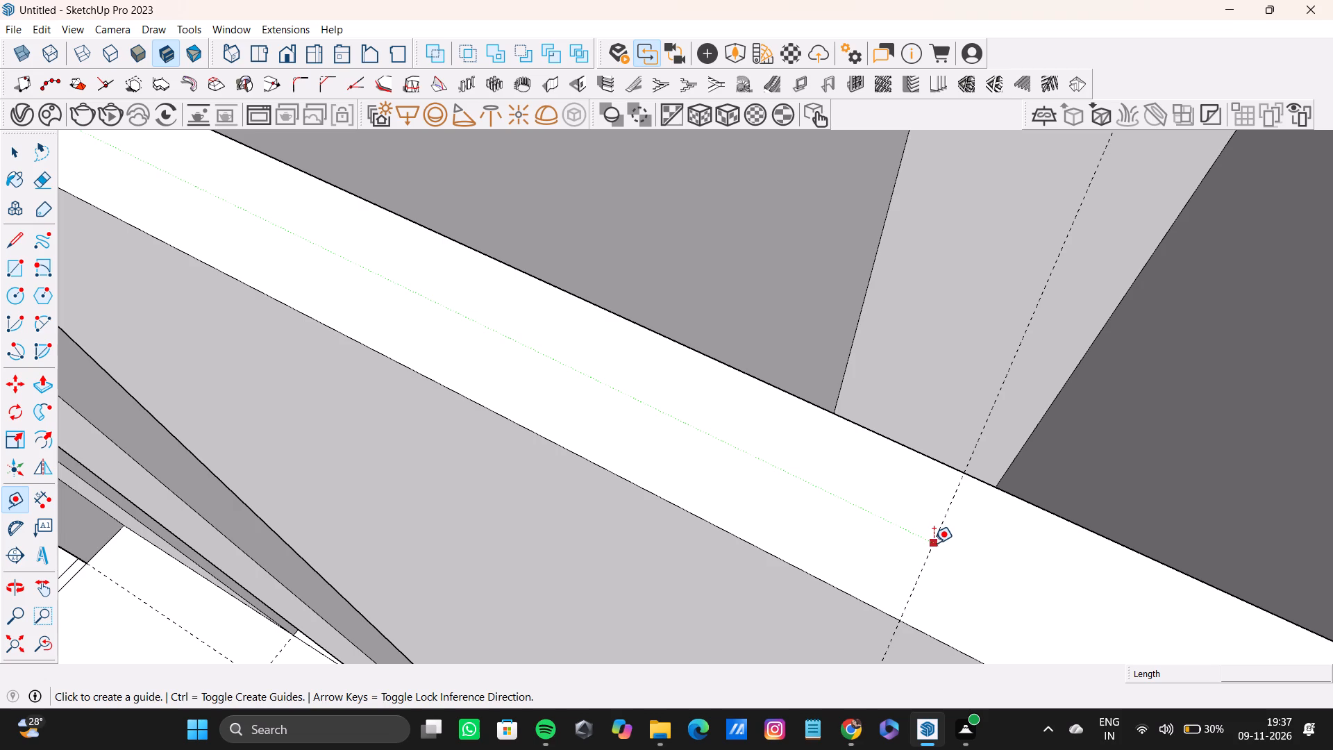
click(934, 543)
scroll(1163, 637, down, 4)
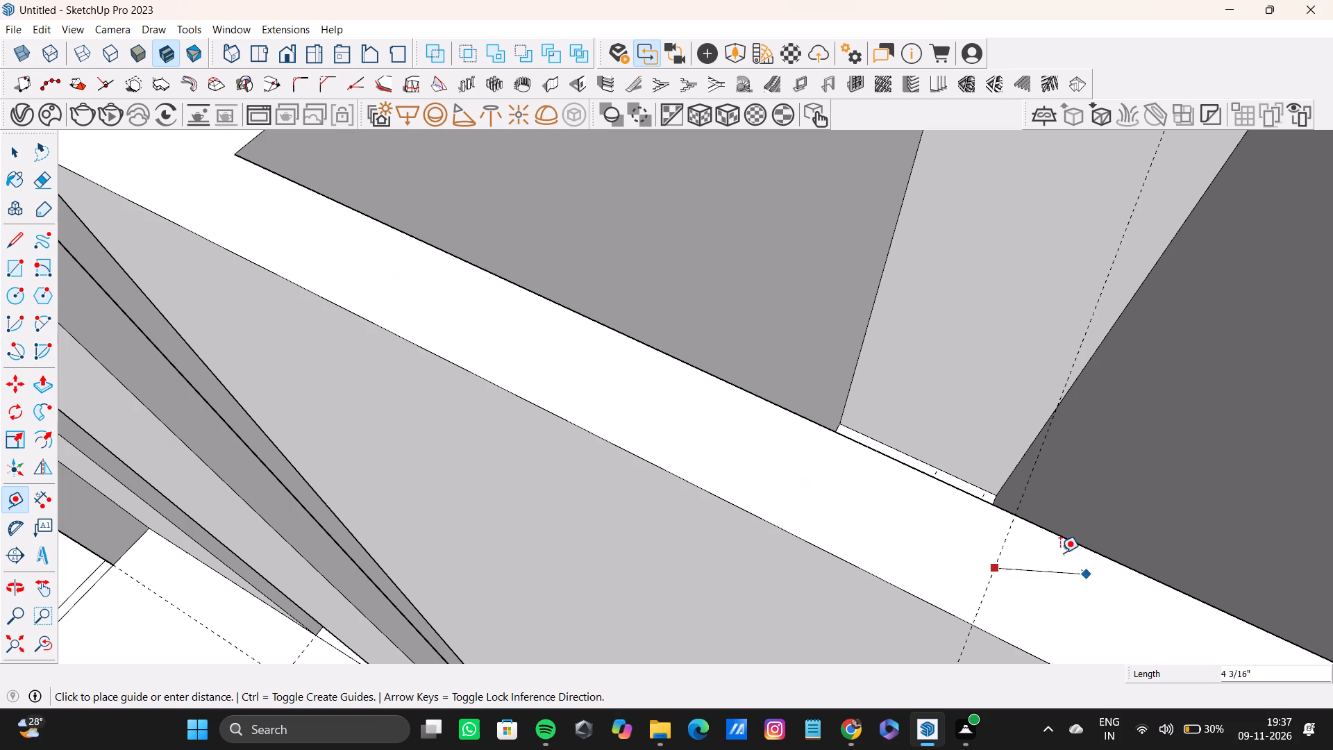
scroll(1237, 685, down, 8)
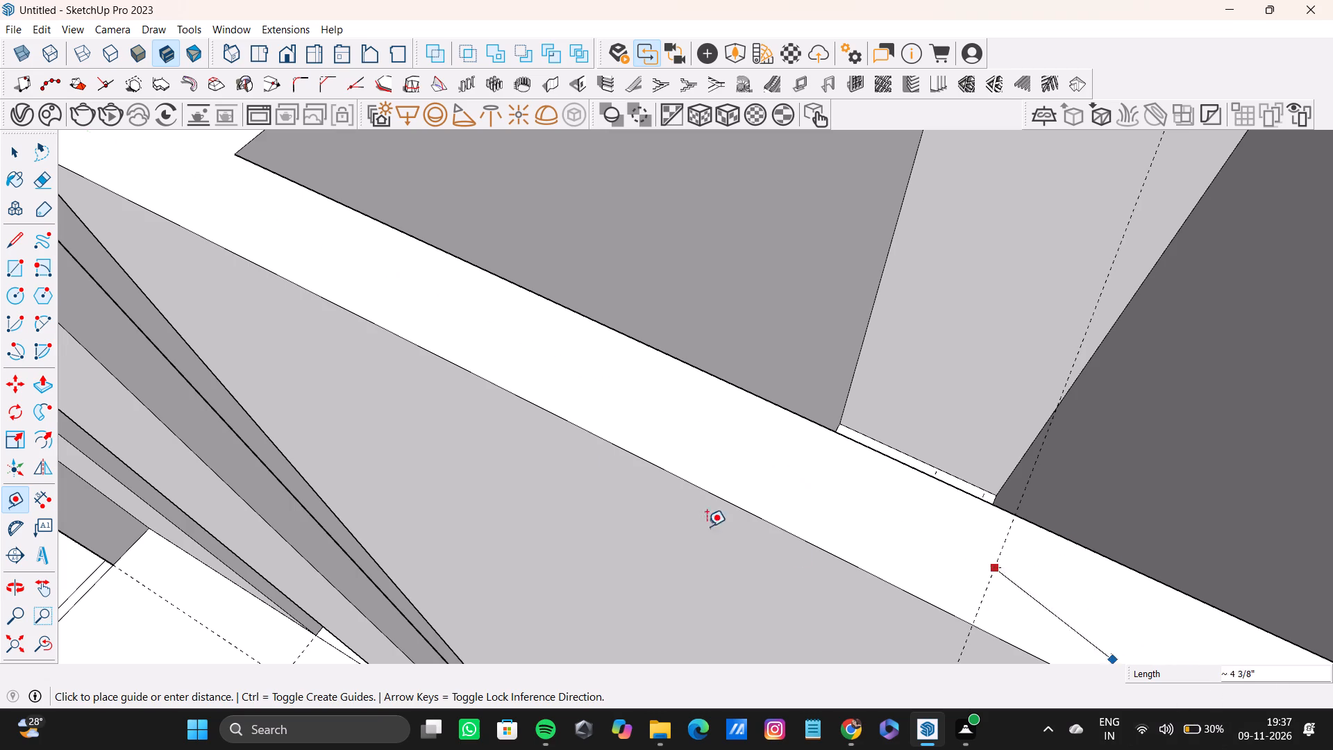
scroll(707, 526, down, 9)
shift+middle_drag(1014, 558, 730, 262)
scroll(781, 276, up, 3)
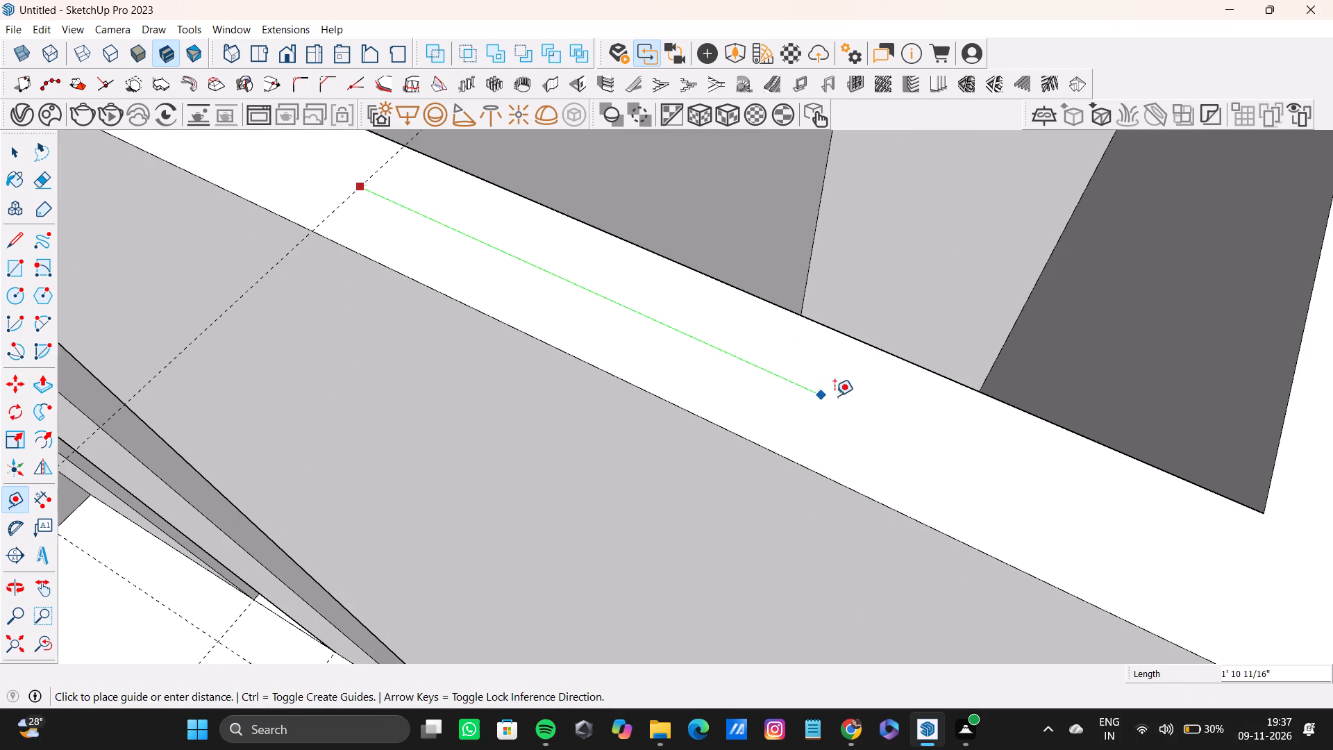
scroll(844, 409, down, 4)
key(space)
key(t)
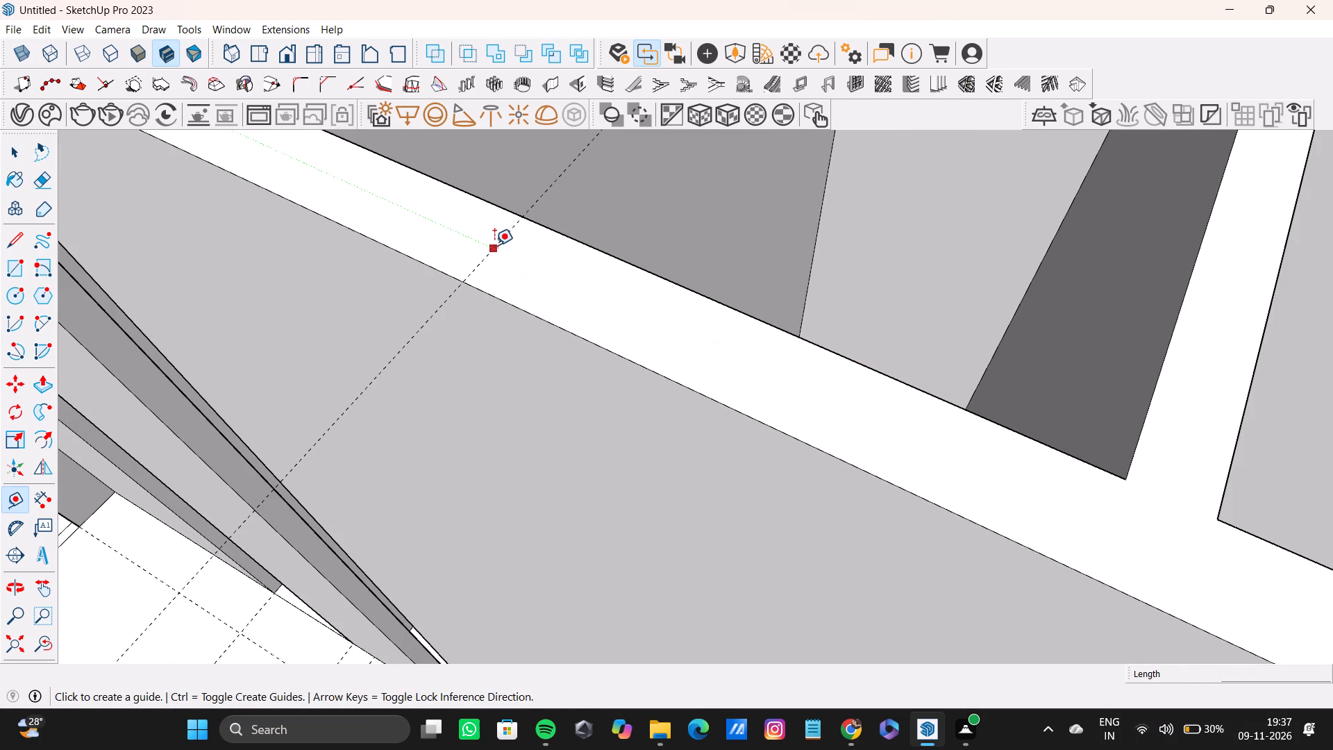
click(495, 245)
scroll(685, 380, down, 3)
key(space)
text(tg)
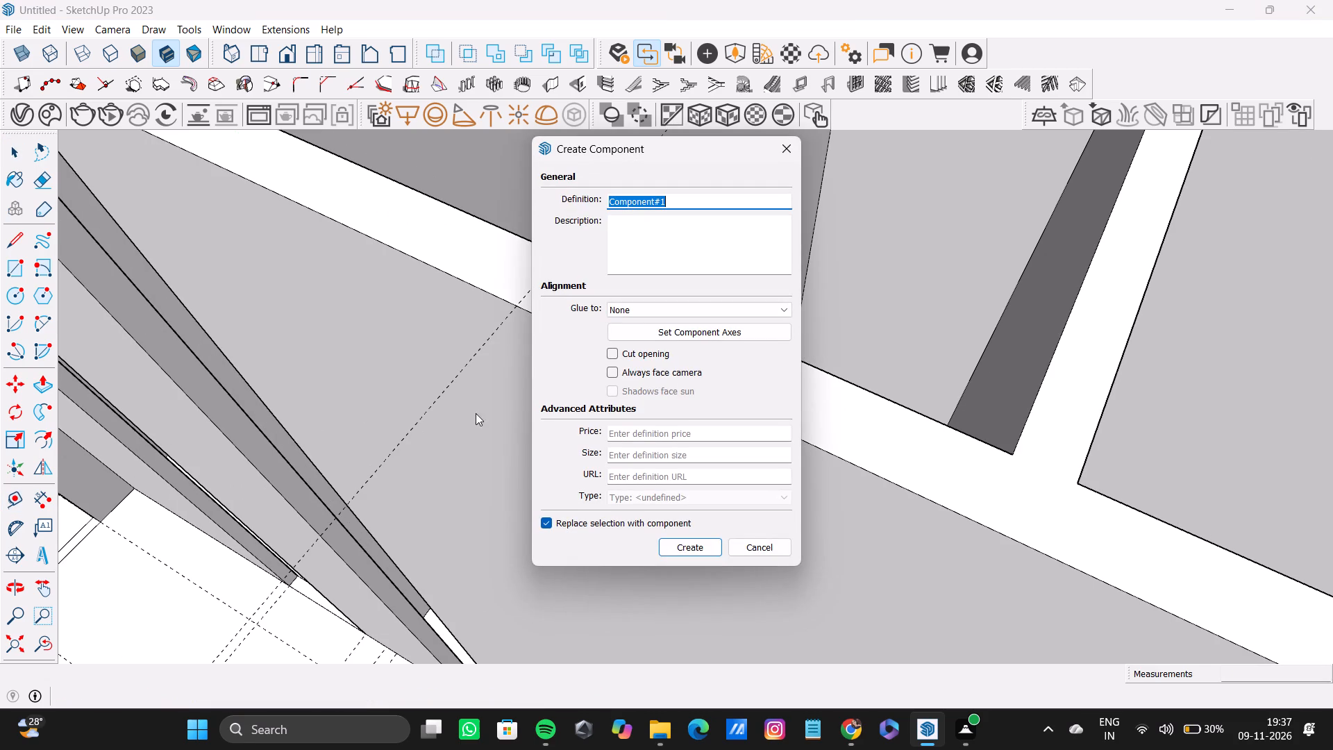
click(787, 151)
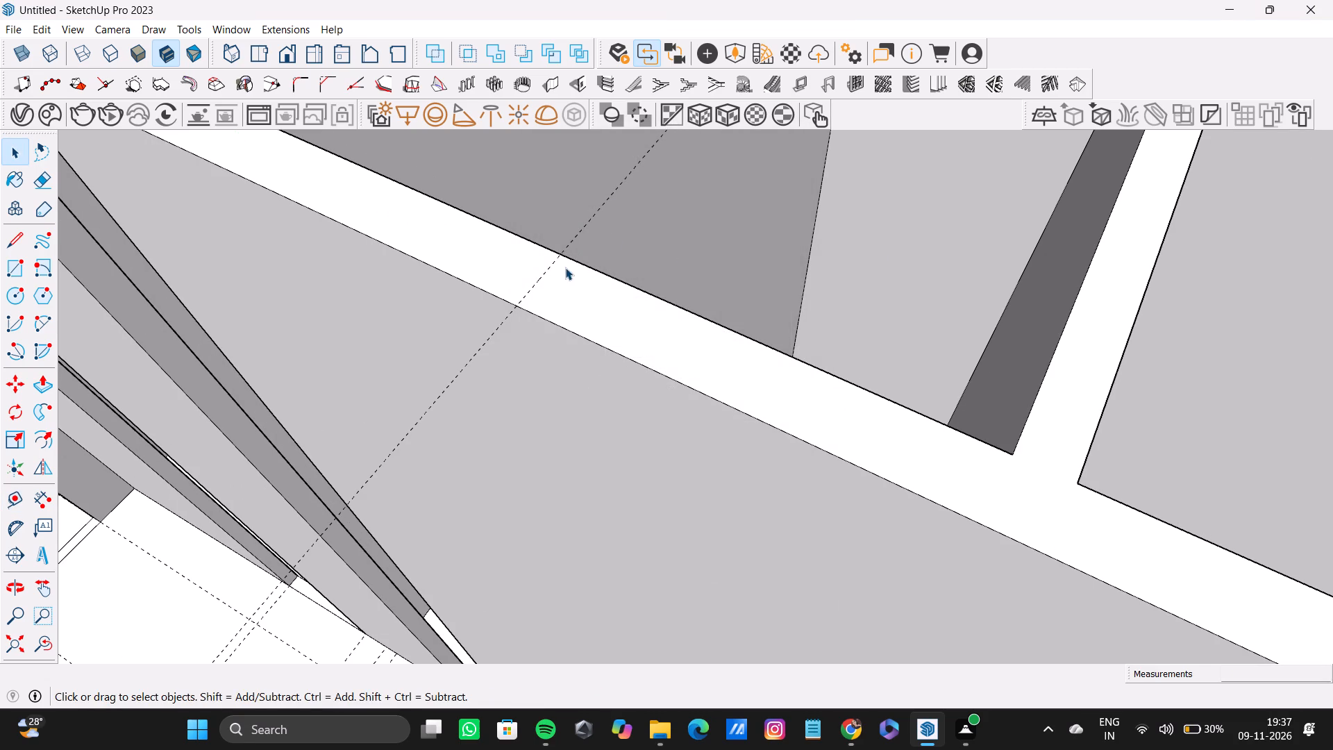
Place a second guide across the partition top, about 2' 9" from the first guide, just before the cross partition junction.
key(t)
key(t)
click(535, 283)
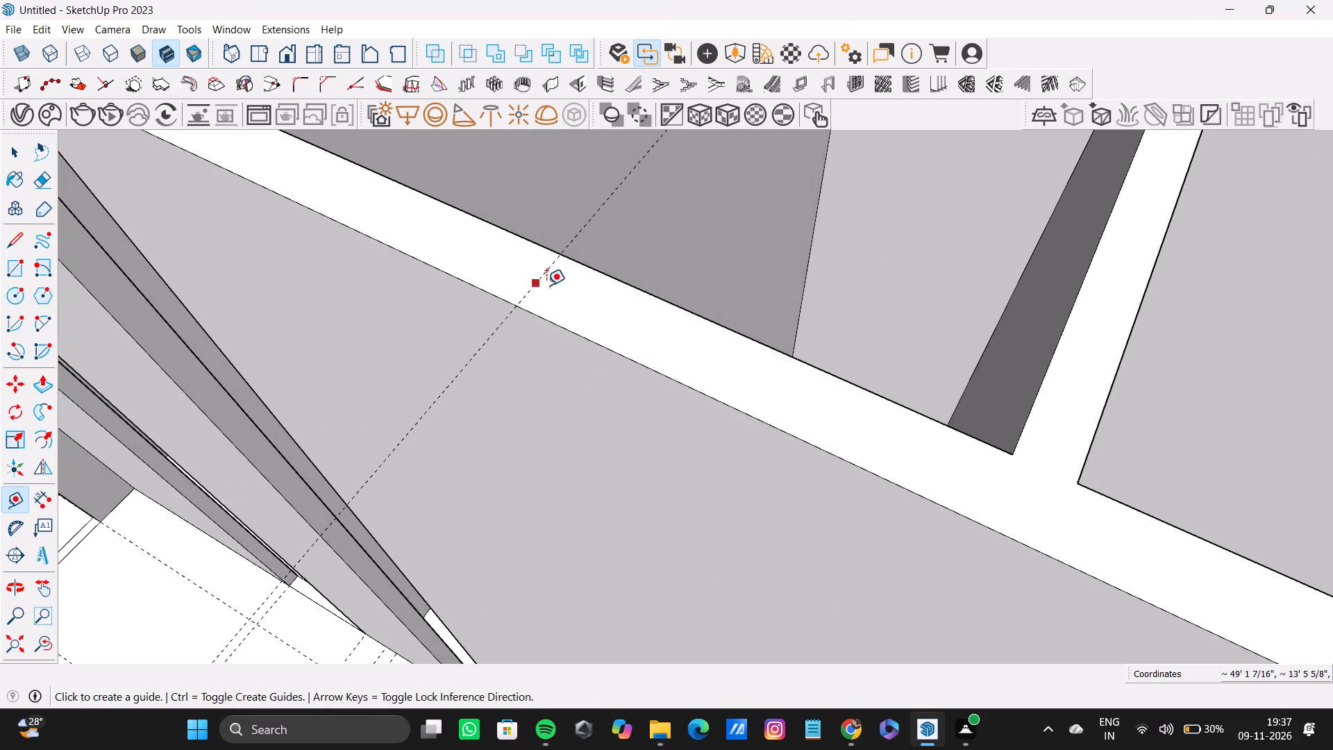
scroll(882, 435, down, 6)
shift+middle_drag(915, 446, 902, 519)
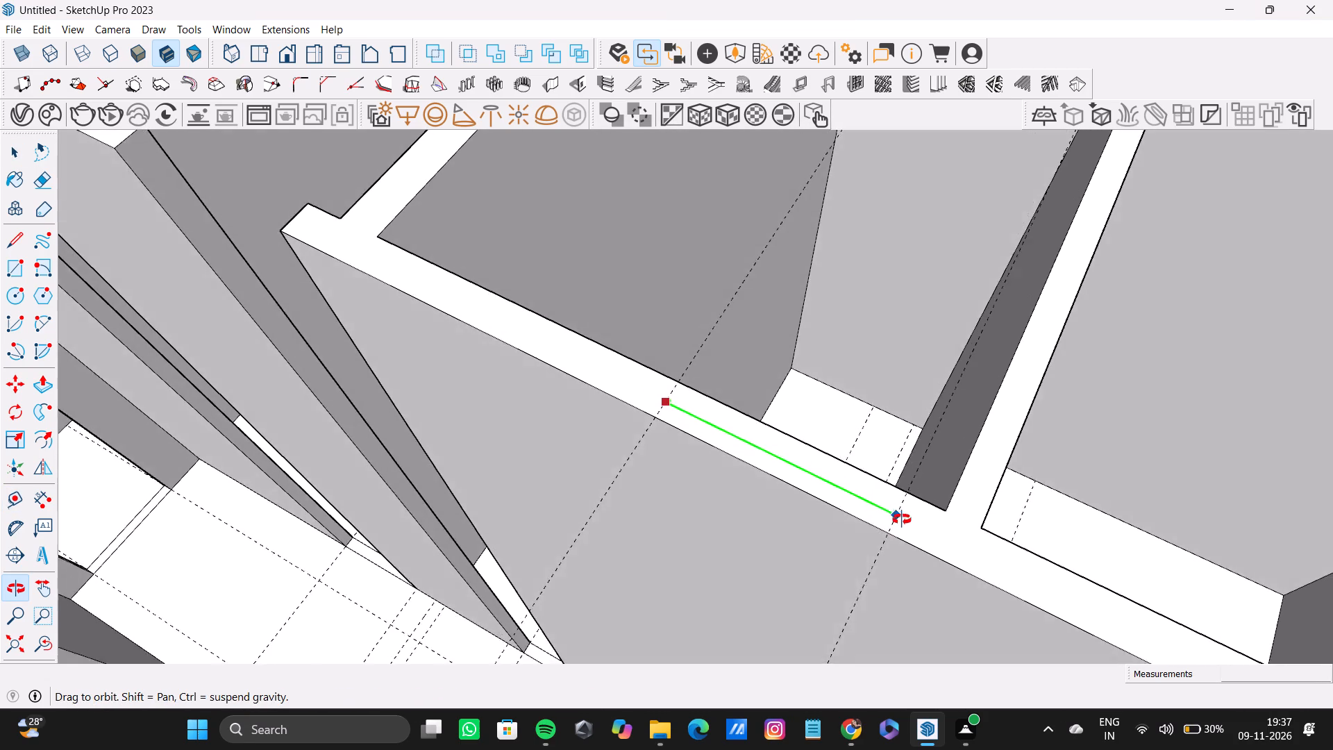
shift+middle_drag(902, 519, 941, 505)
click(916, 488)
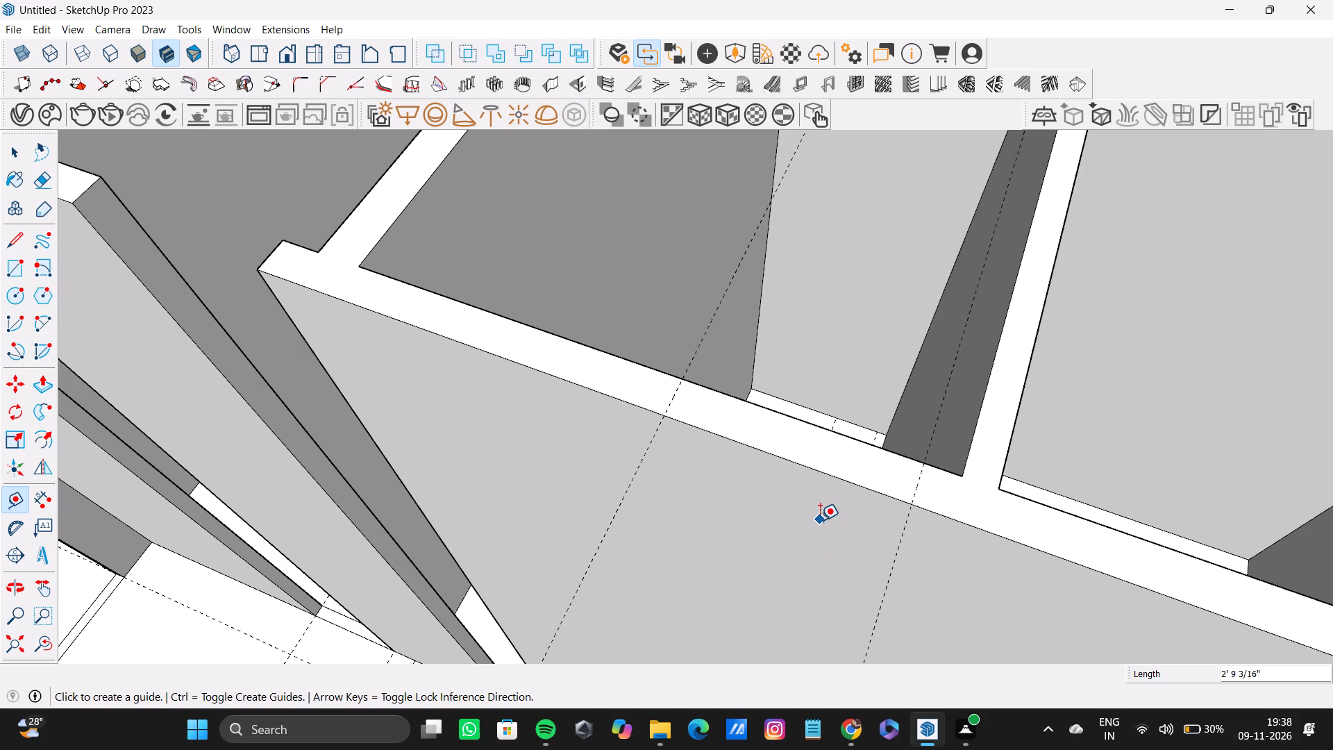
Draw a line across the partition's top face along the first guide, from one edge to the other.
key(space)
text(l)
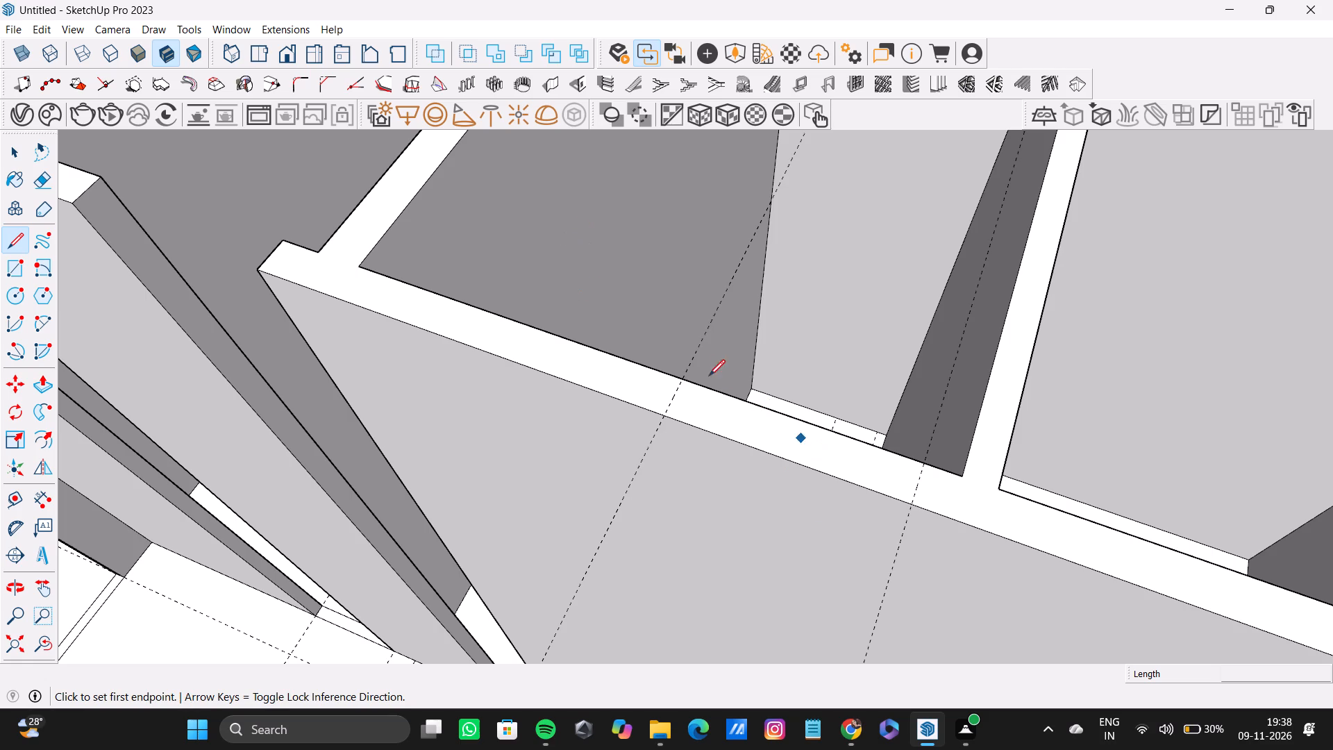
scroll(678, 403, up, 4)
click(683, 367)
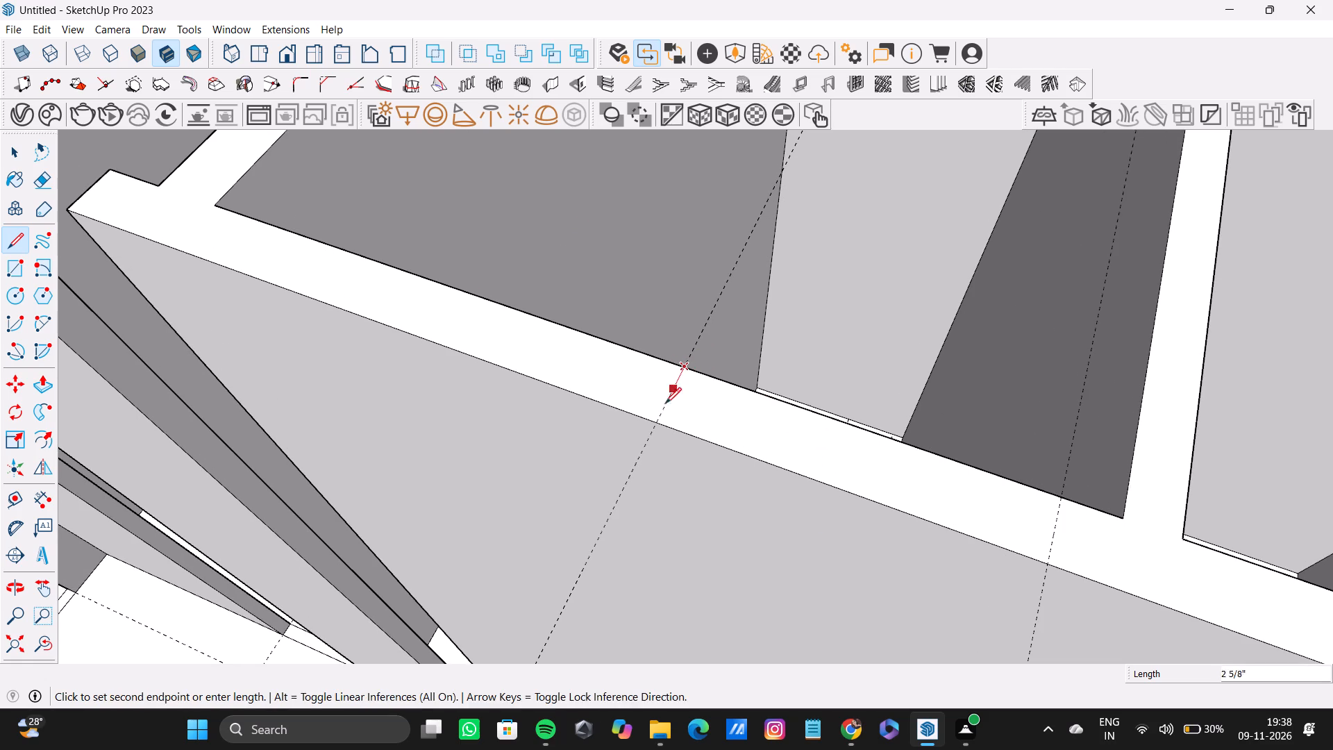
click(655, 422)
Draw a line across the far corridor partition's top face along the second guide, from one edge to the other.
scroll(794, 508, down, 4)
shift+middle_drag(876, 546, 753, 510)
shift+scroll(811, 517, up, 1)
shift+scroll(753, 510, down, 1)
scroll(884, 471, up, 3)
scroll(551, 396, down, 2)
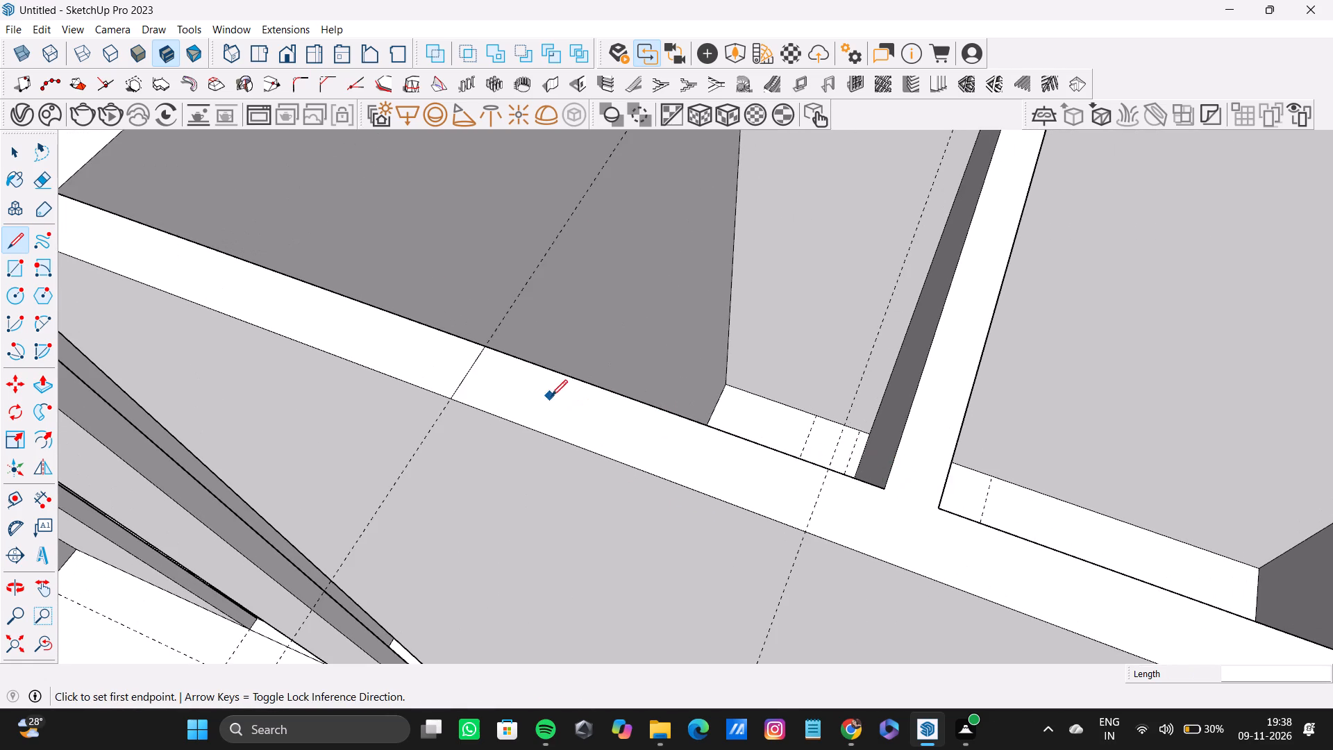
scroll(551, 396, down, 2)
middle_click(630, 444)
scroll(746, 474, up, 7)
click(738, 427)
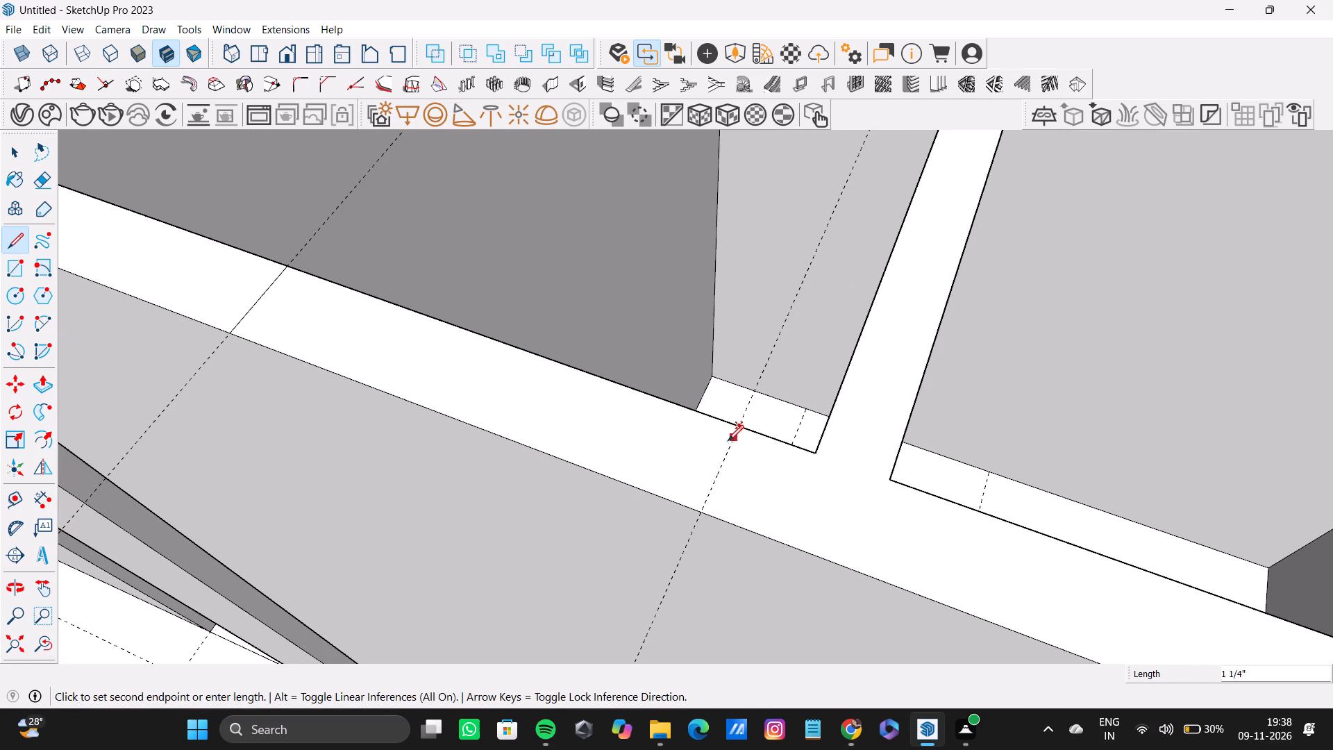
click(702, 510)
Push/Pull the top face segment between the two lines down to the floor, cutting a full-height opening in the far corridor partition.
scroll(701, 495, down, 9)
shift+middle_drag(702, 493, 1095, 531)
scroll(855, 484, down, 4)
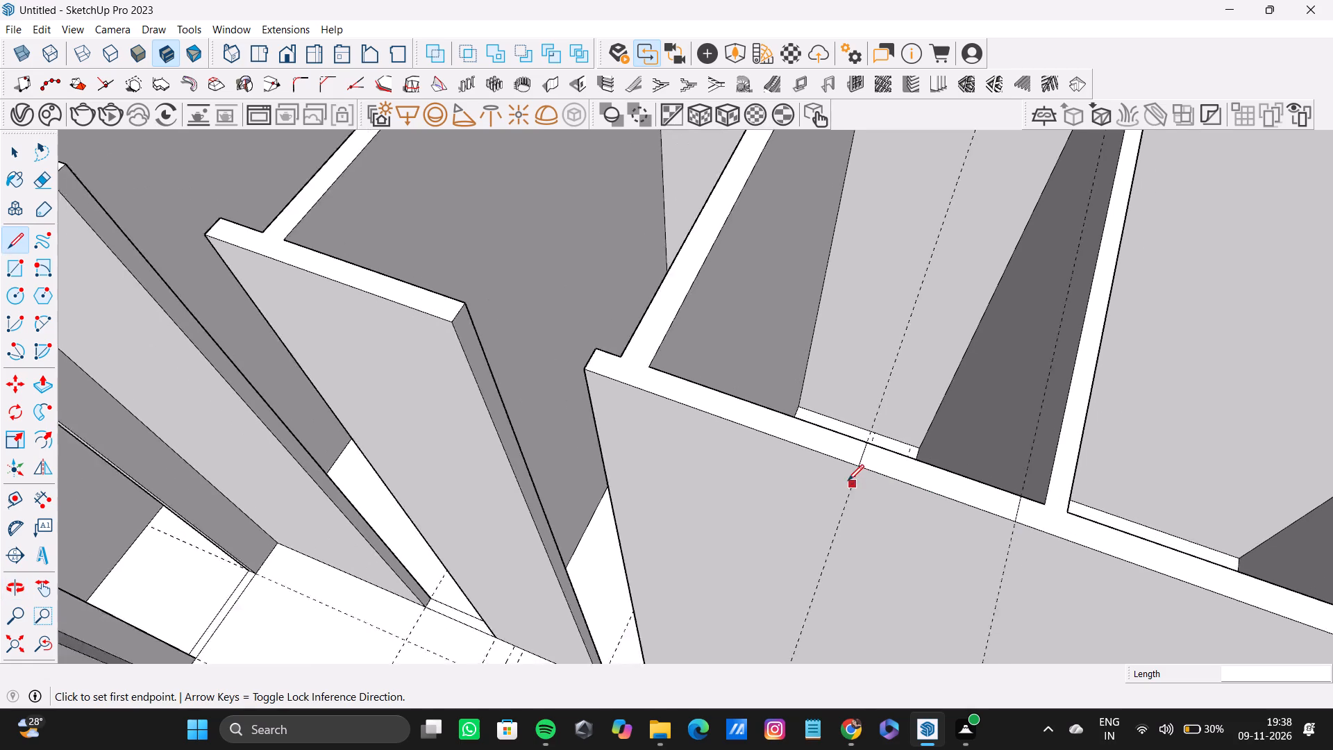
scroll(848, 481, down, 3)
shift+middle_drag(848, 481, 842, 533)
key(space)
click(892, 519)
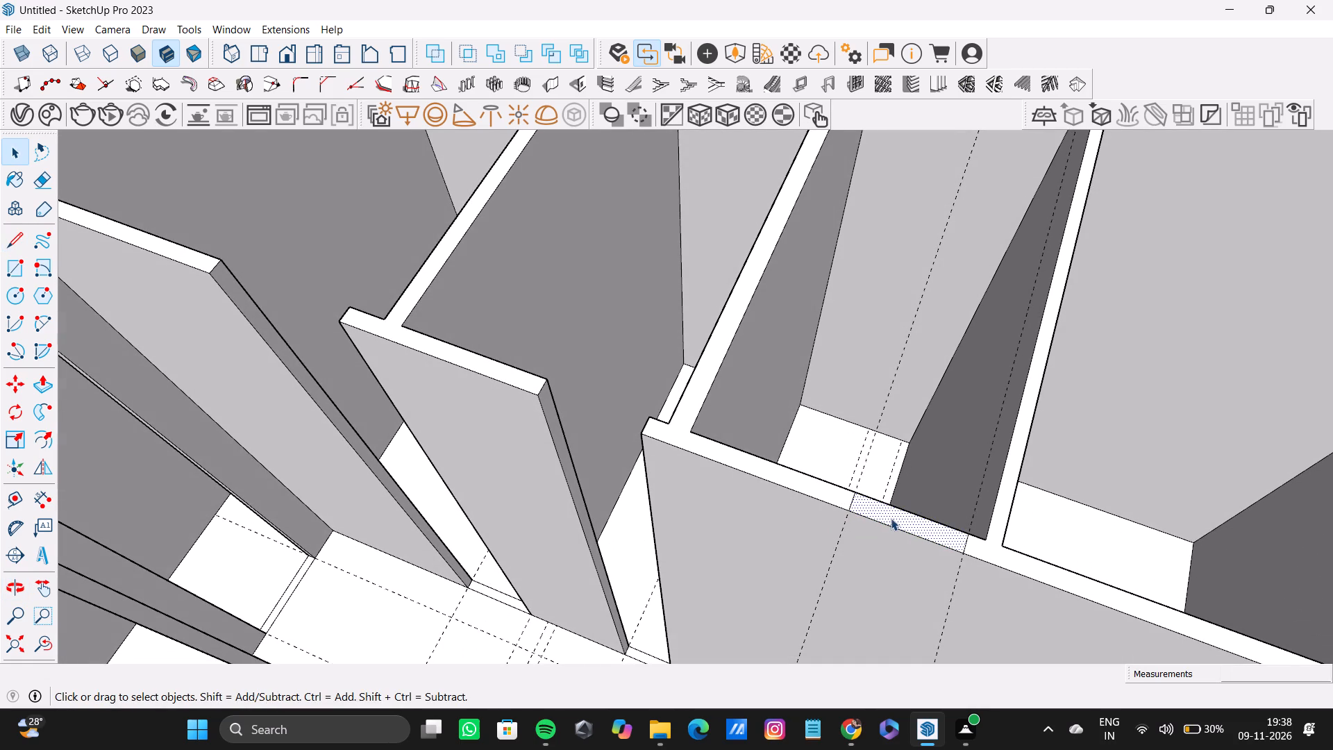
key(p)
drag(889, 518, 887, 551)
middle_drag(875, 552, 875, 367)
drag(876, 363, 877, 392)
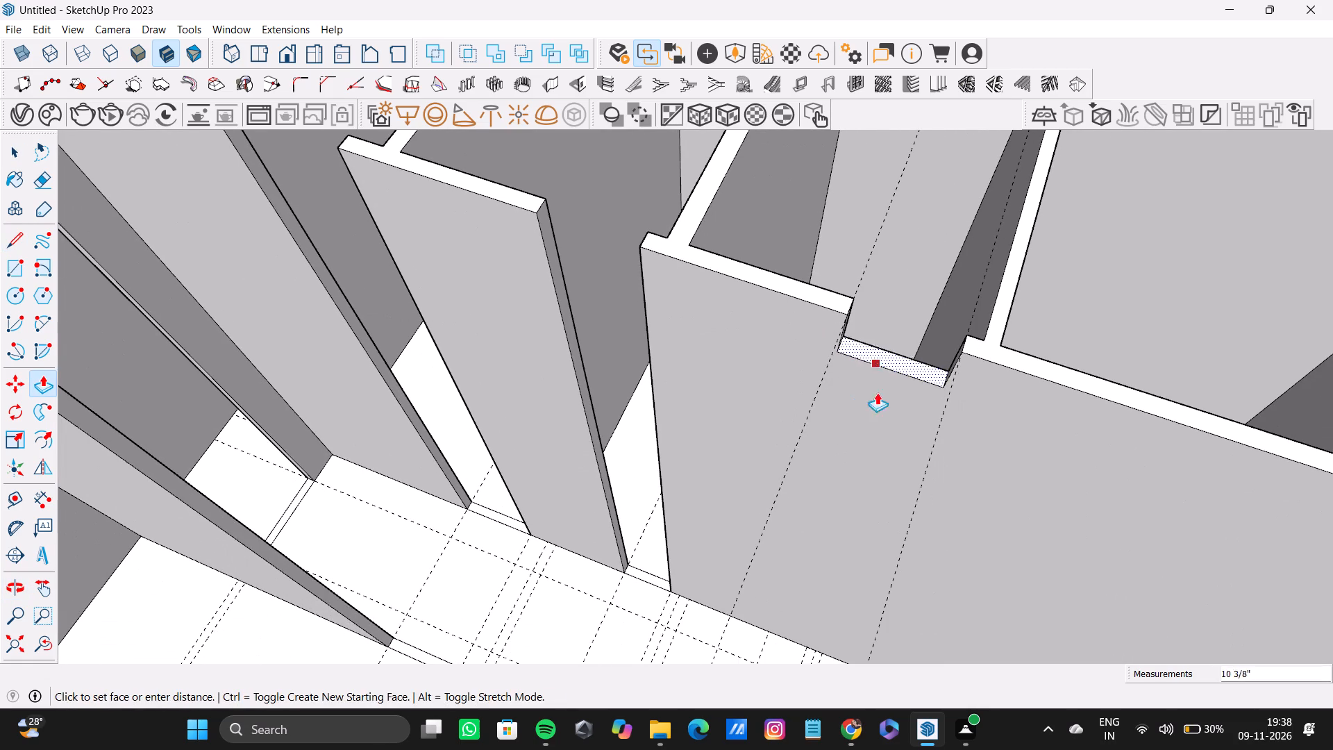
drag(877, 392, 800, 658)
Push/Pull the partition's end face on the side of the new opening away from the cross partition back by about 1' 11 15/16", widening the opening.
scroll(703, 572, down, 4)
middle_drag(703, 572, 694, 508)
scroll(789, 337, up, 1)
middle_drag(789, 337, 789, 465)
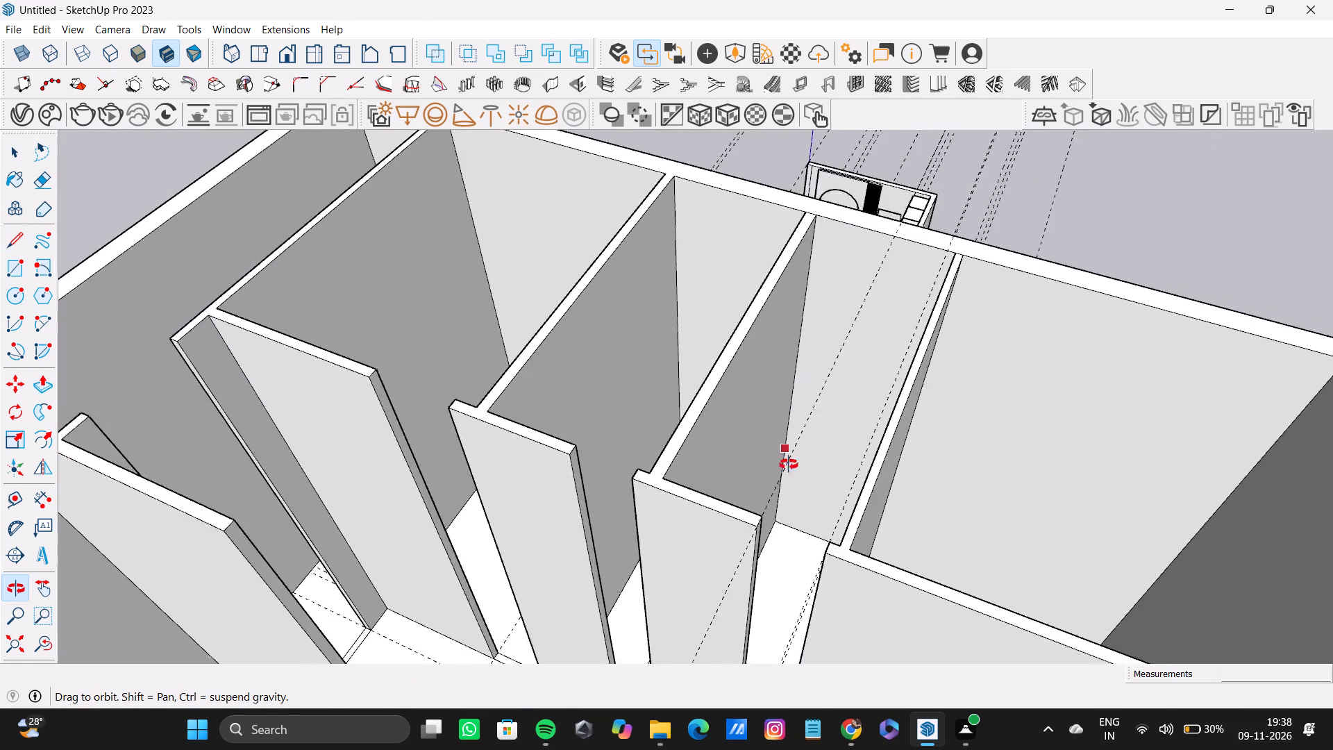
middle_drag(789, 465, 726, 481)
key(space)
scroll(700, 494, down, 4)
shift+middle_drag(702, 506, 708, 418)
scroll(673, 435, up, 8)
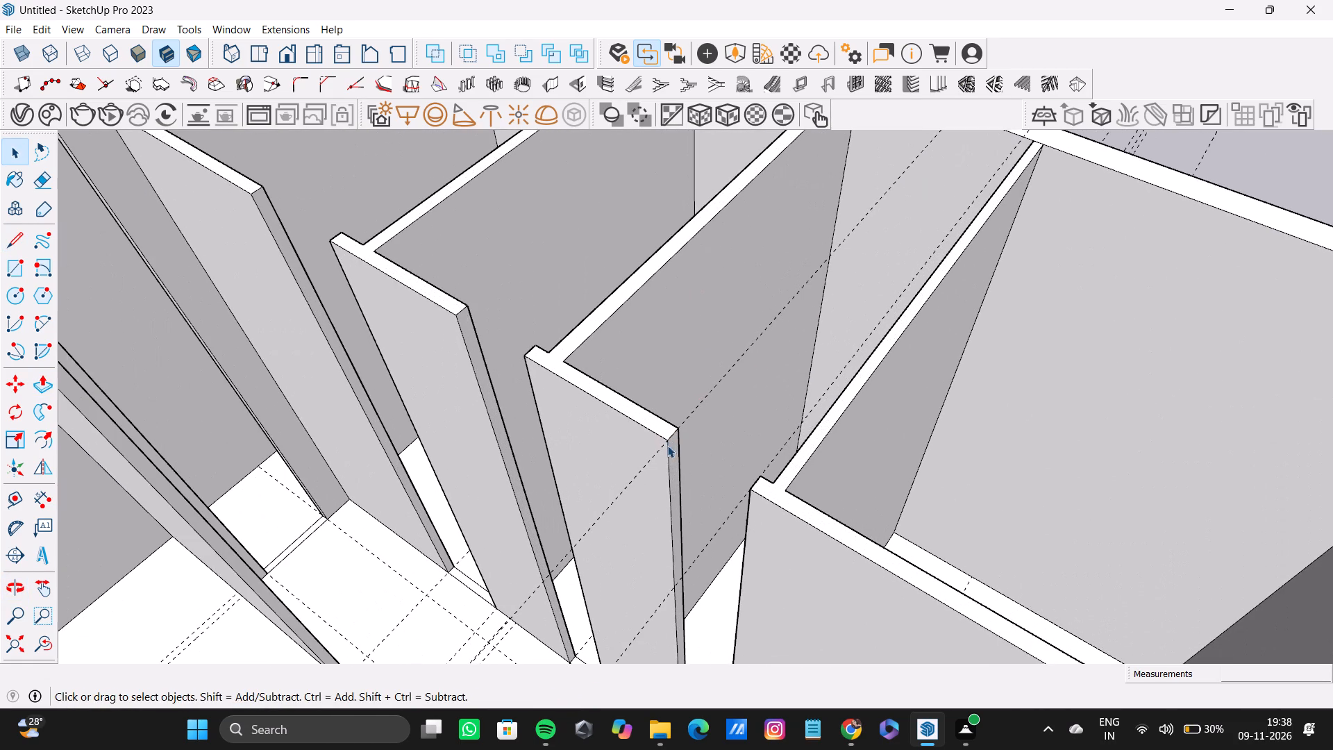
click(673, 451)
key(p)
drag(672, 446, 655, 431)
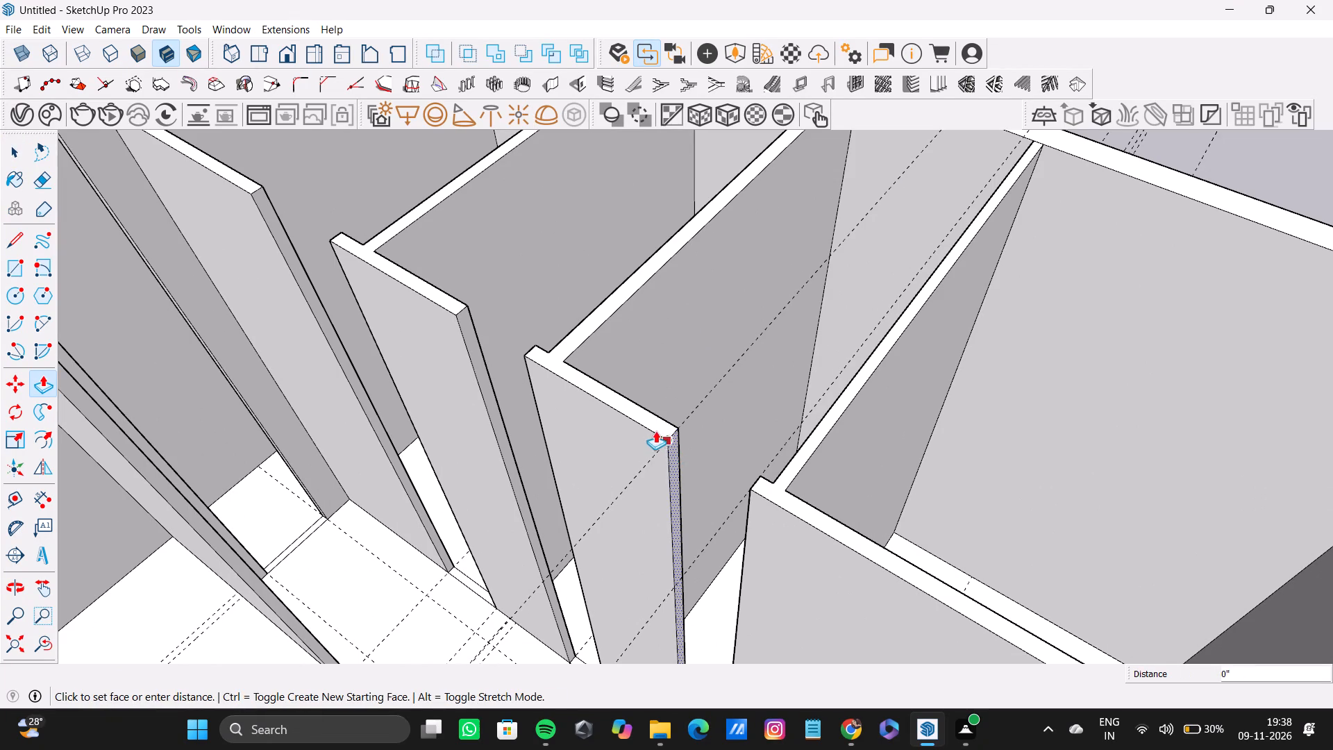
drag(655, 431, 616, 401)
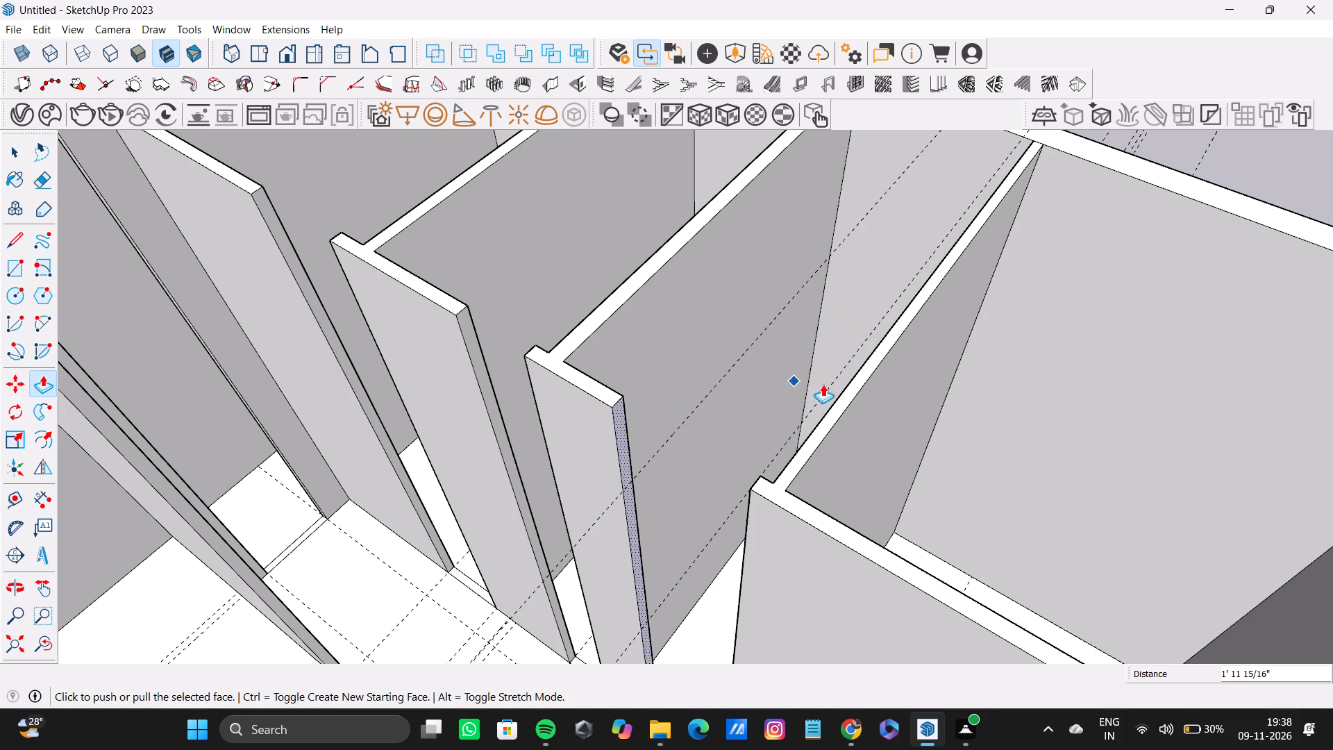
Examine the whole building from above and the unraised floor strips where the corridor partition ends.
scroll(839, 378, down, 16)
middle_drag(832, 376, 717, 415)
scroll(737, 349, up, 4)
scroll(737, 347, down, 3)
middle_drag(737, 347, 708, 385)
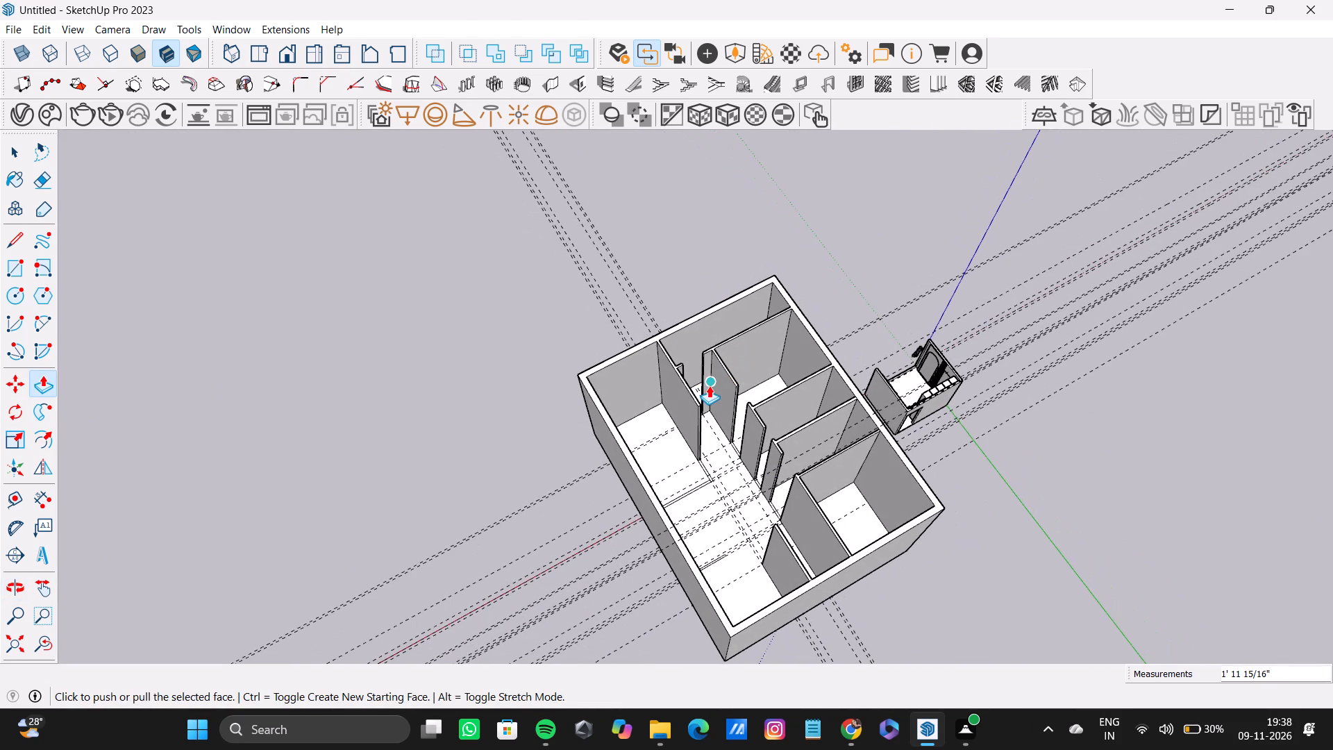
middle_drag(714, 401, 734, 402)
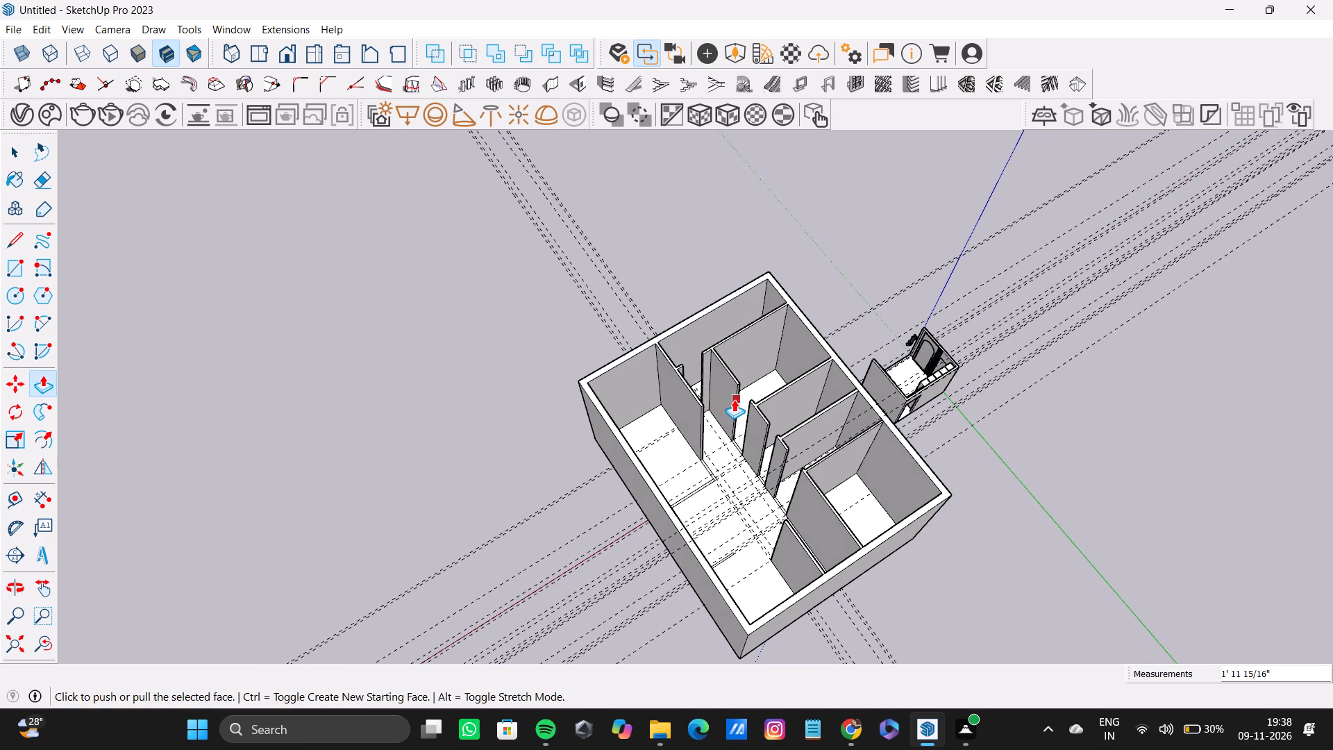
scroll(734, 398, down, 1)
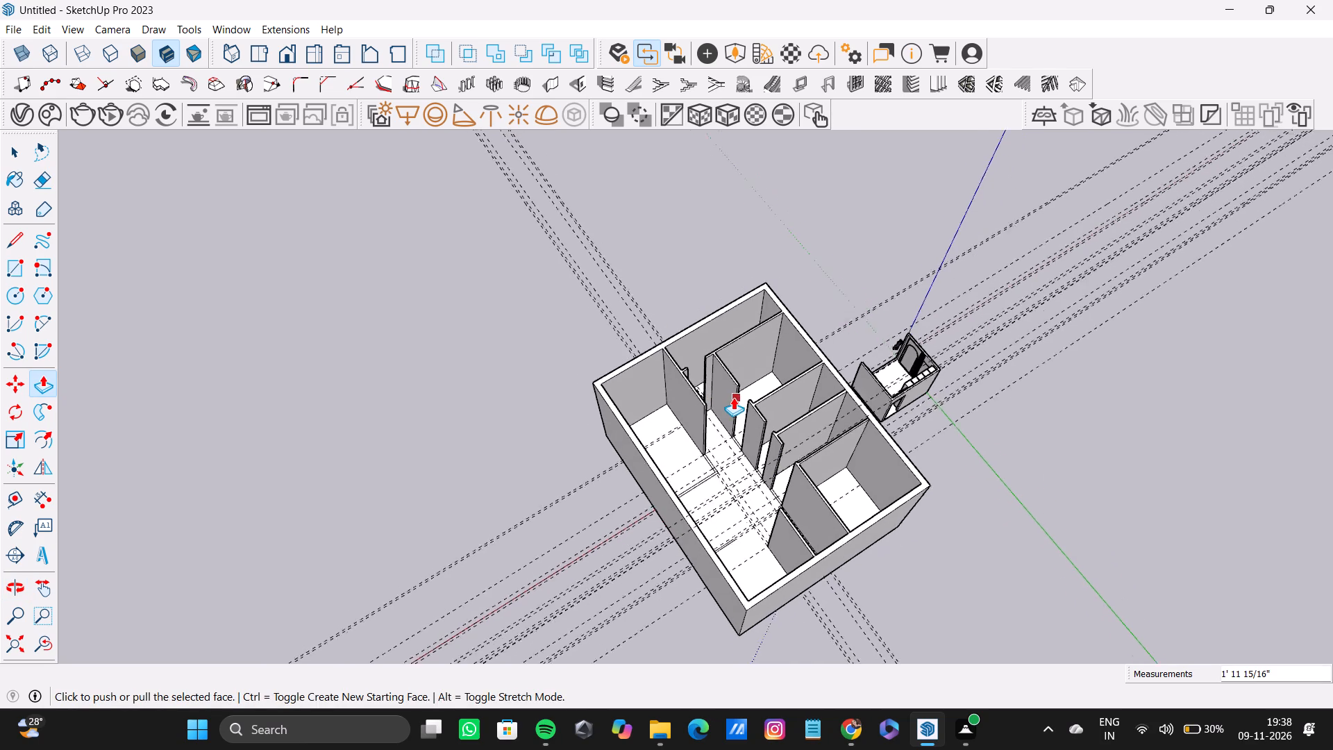
scroll(733, 397, down, 1)
middle_drag(731, 394, 729, 411)
scroll(729, 411, down, 1)
scroll(731, 396, up, 6)
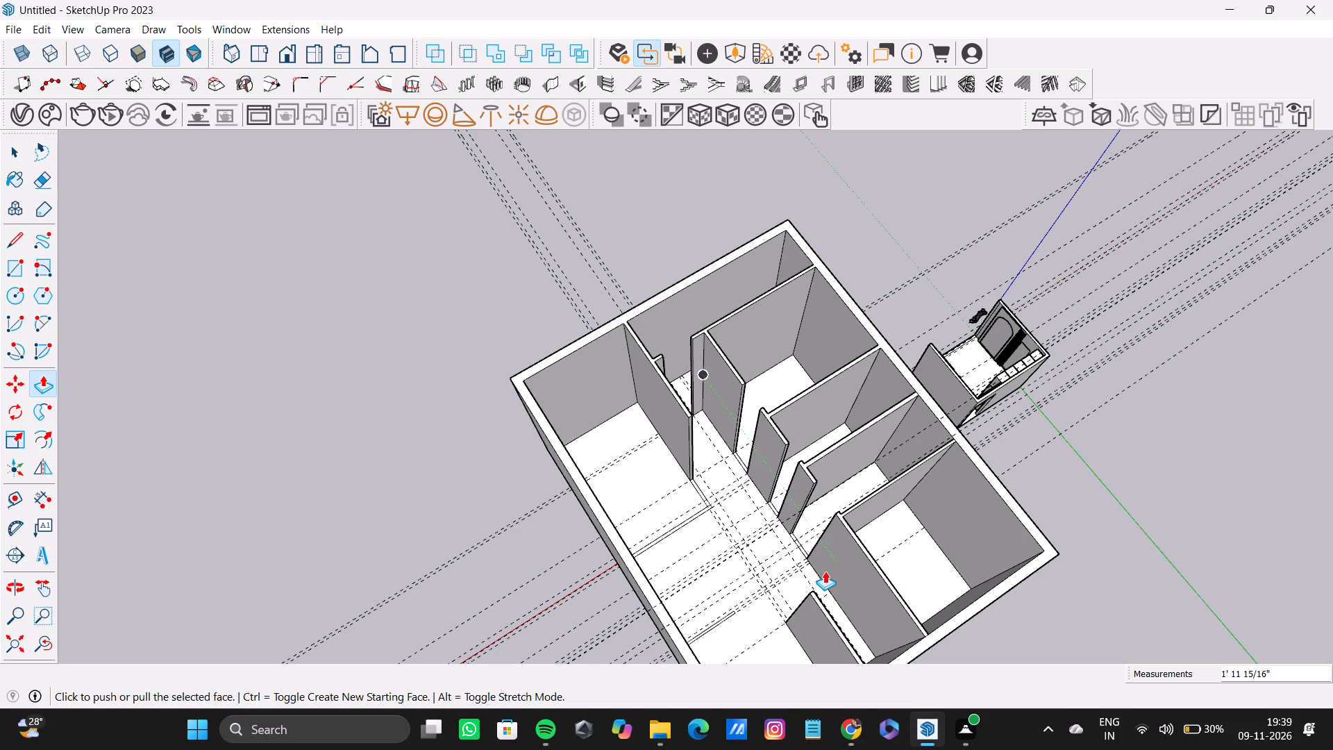
key(space)
scroll(671, 508, up, 15)
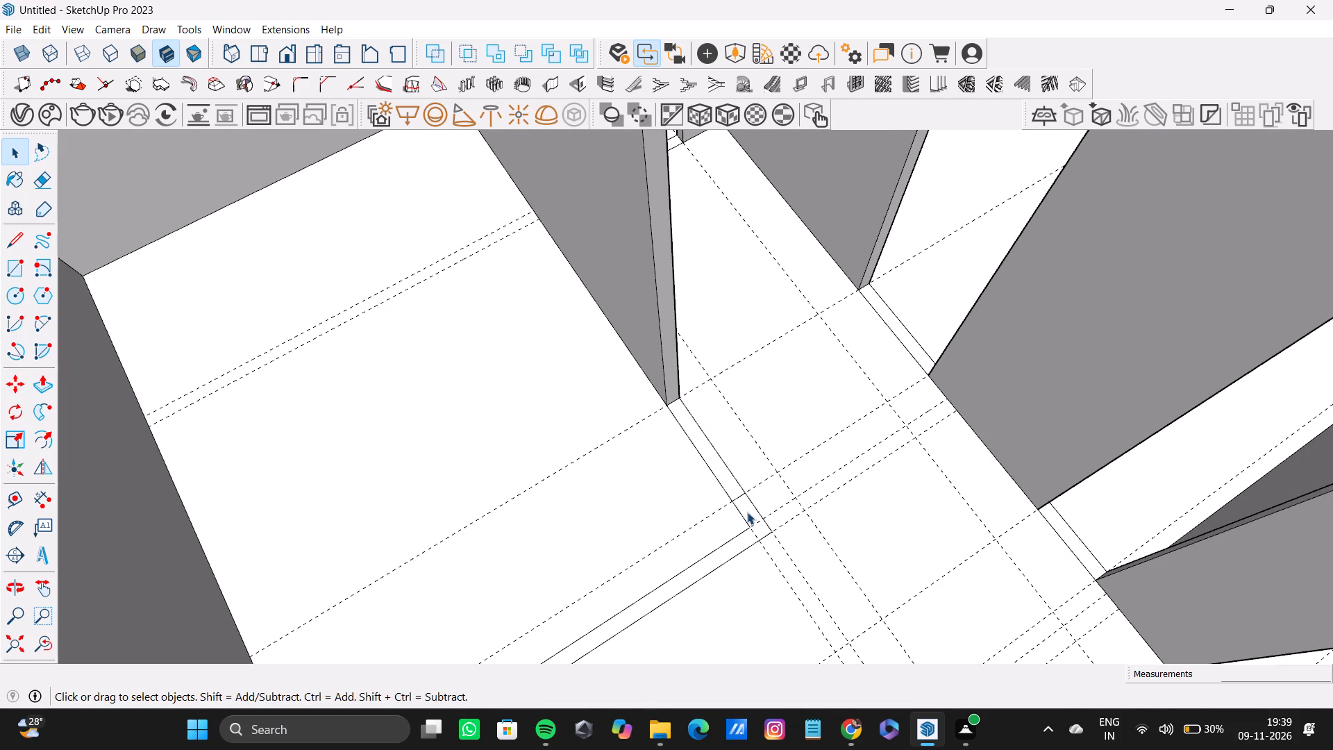
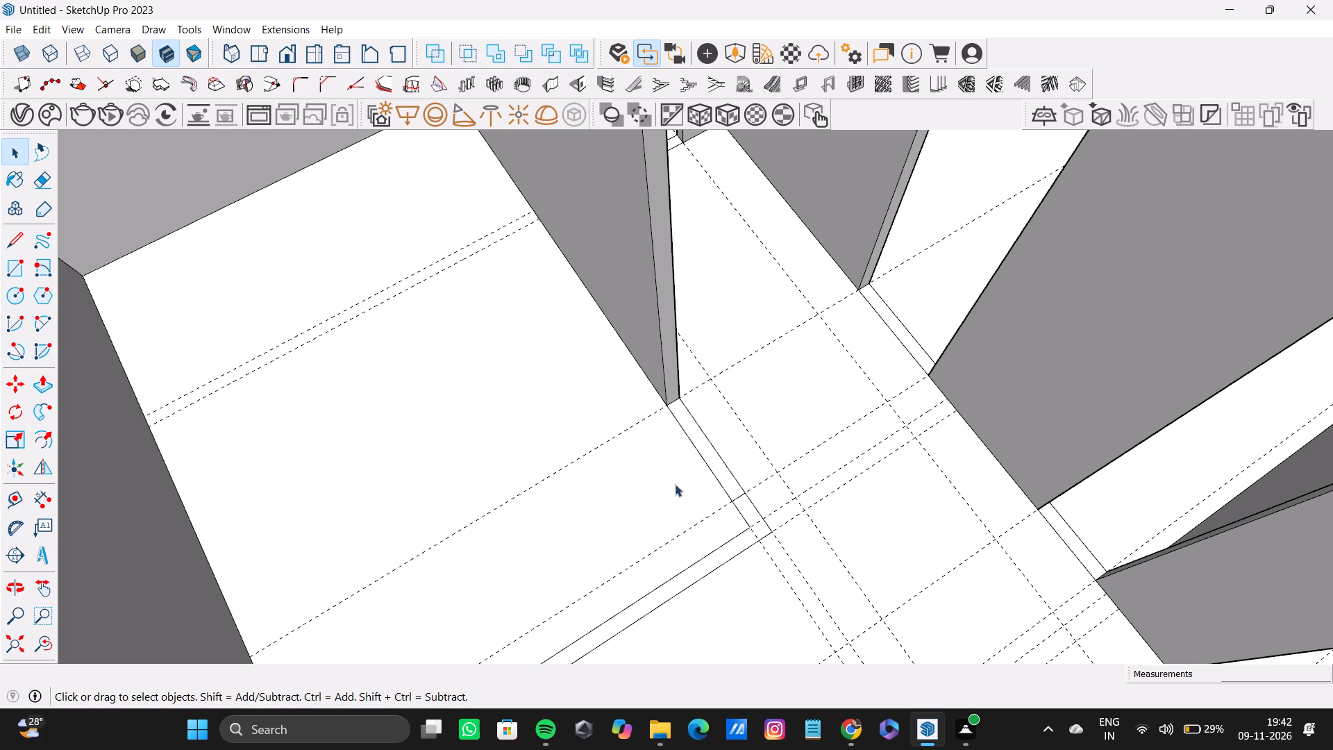
Push/Pull the L-shaped floor strip beyond the corridor partition's end up to full height, level with the outer wall's top.
scroll(768, 500, down, 20)
shift+middle_drag(731, 526, 751, 524)
scroll(778, 519, down, 3)
shift+middle_drag(779, 533, 742, 526)
scroll(805, 533, up, 3)
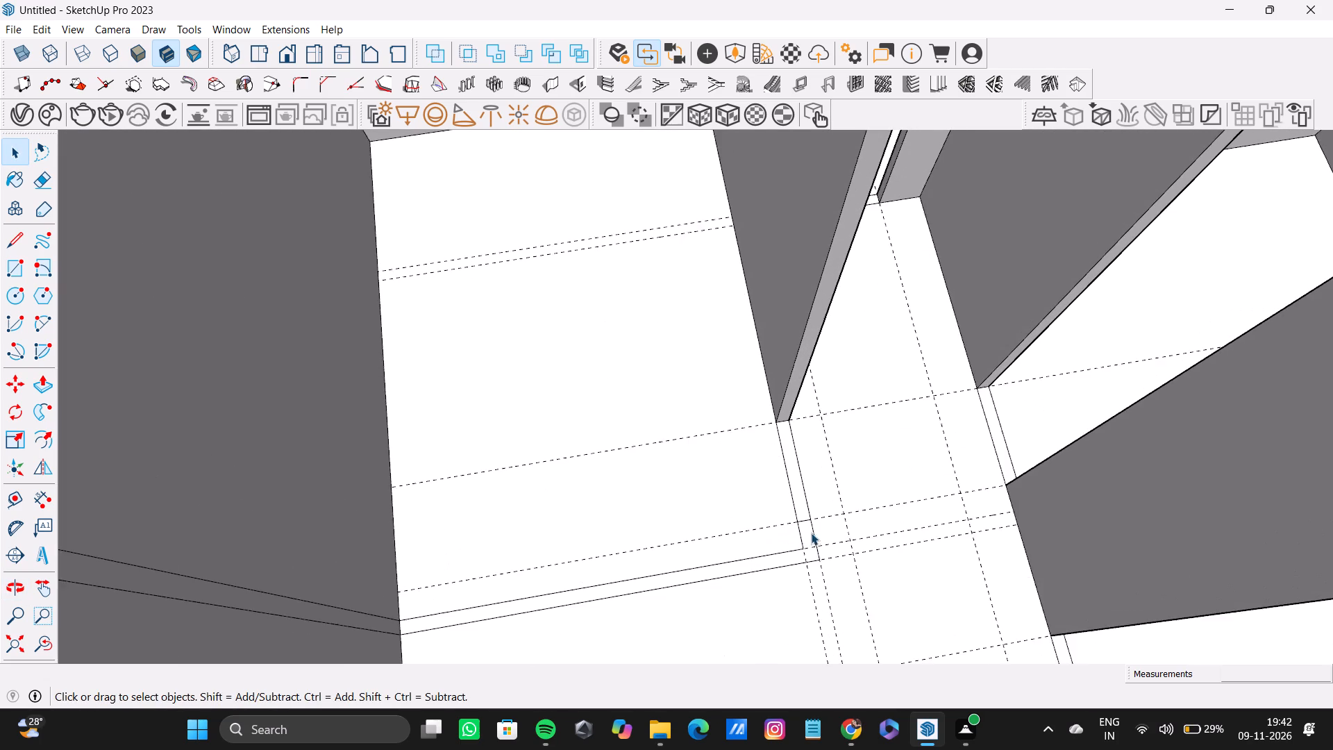
scroll(811, 533, up, 3)
click(810, 537)
key(p)
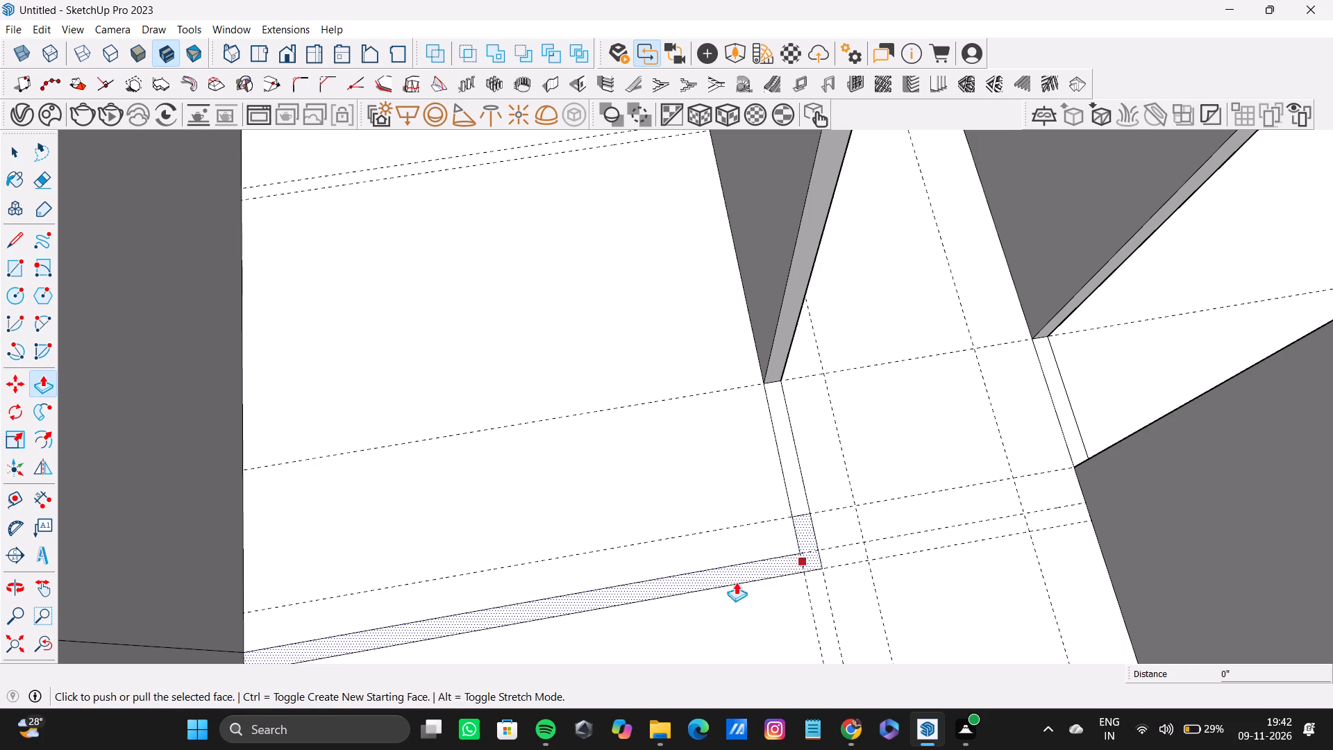
scroll(612, 557, down, 4)
middle_drag(622, 552, 889, 451)
drag(667, 521, 565, 435)
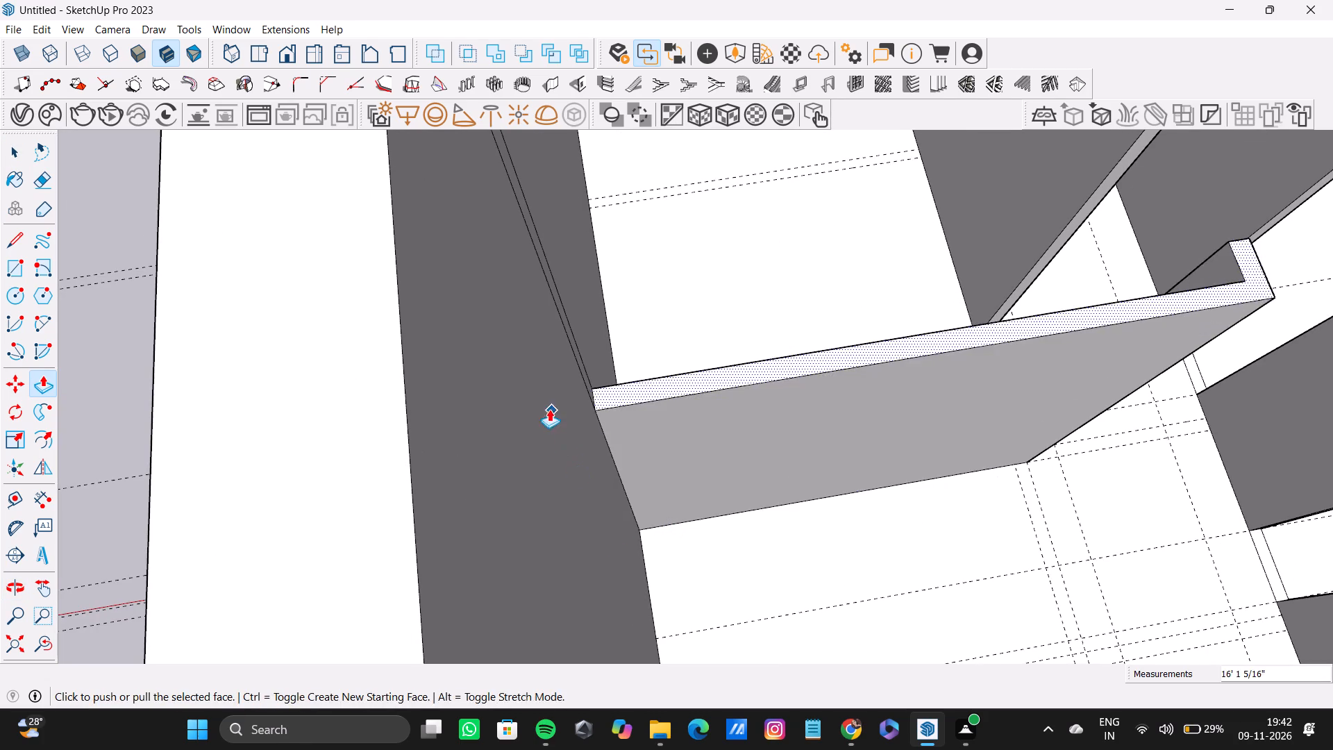
scroll(619, 411, down, 4)
shift+middle_drag(666, 428, 674, 572)
drag(641, 550, 525, 437)
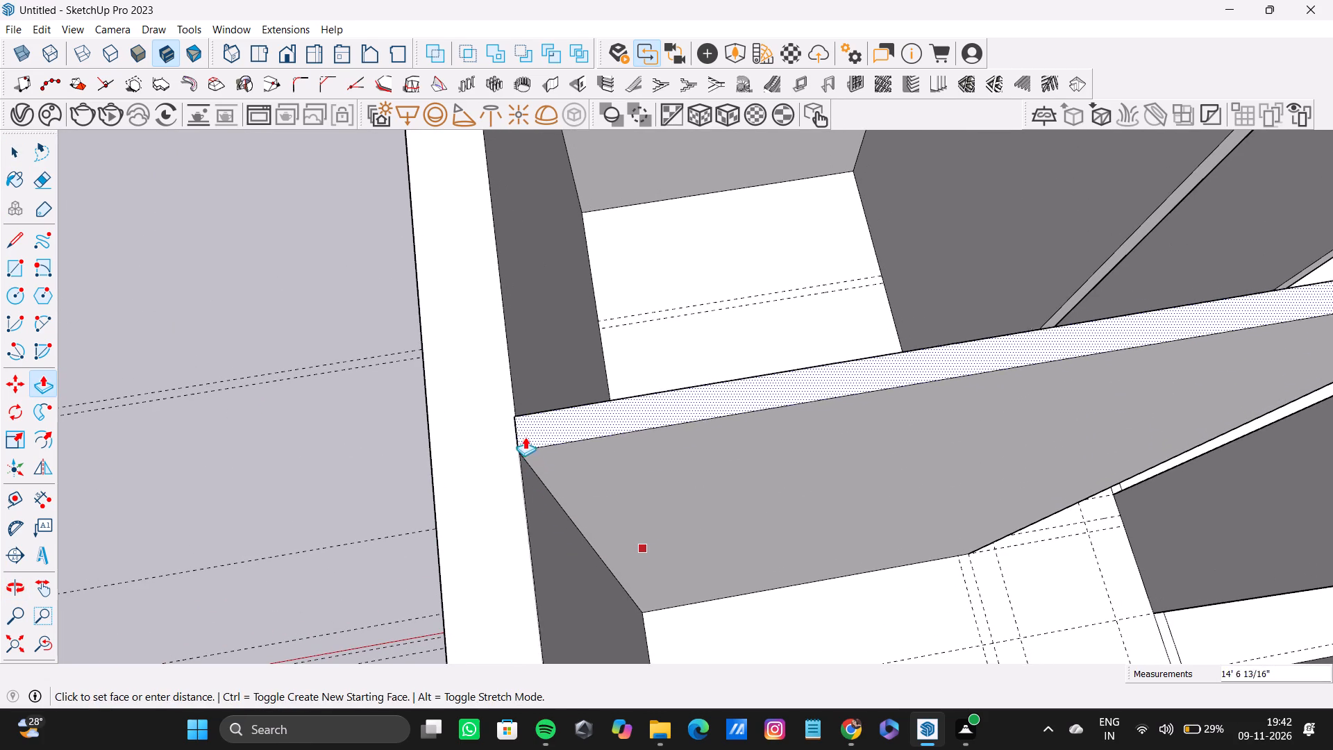
drag(525, 437, 514, 438)
scroll(641, 481, down, 2)
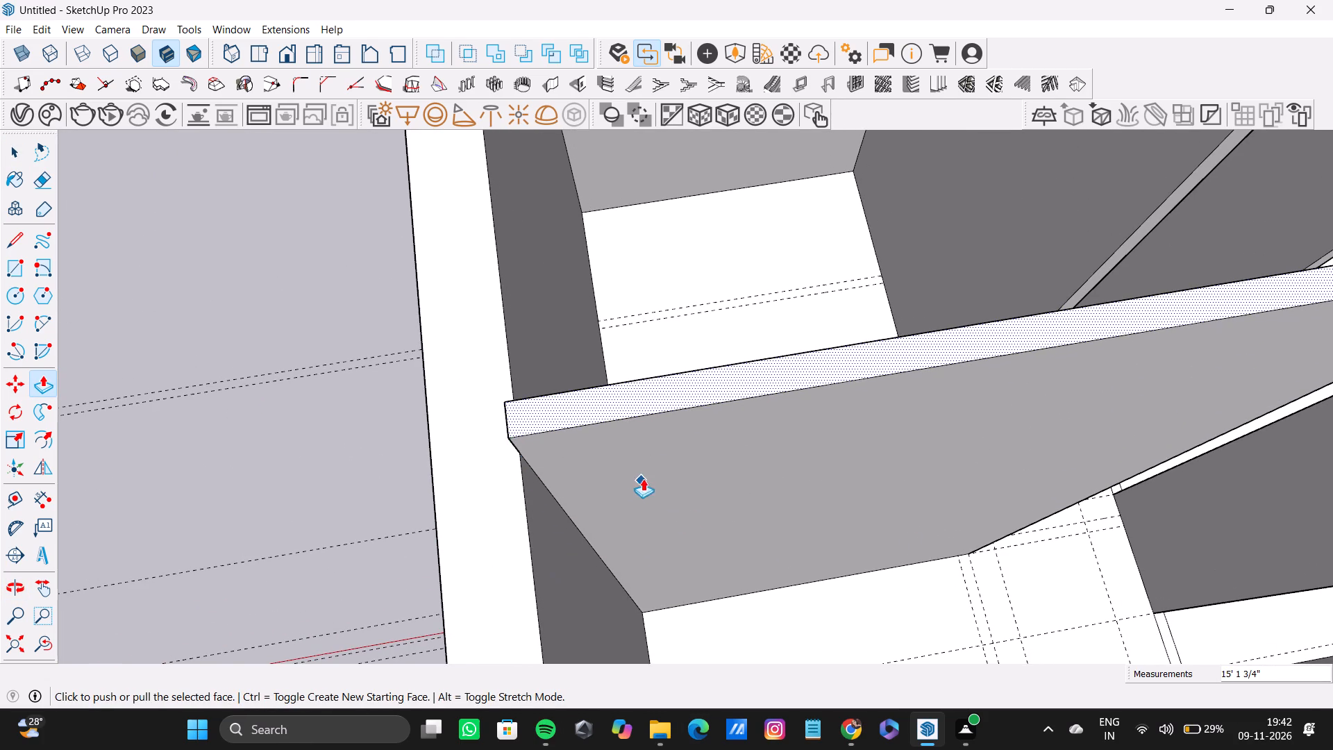
scroll(643, 478, down, 1)
shift+middle_drag(653, 469, 568, 347)
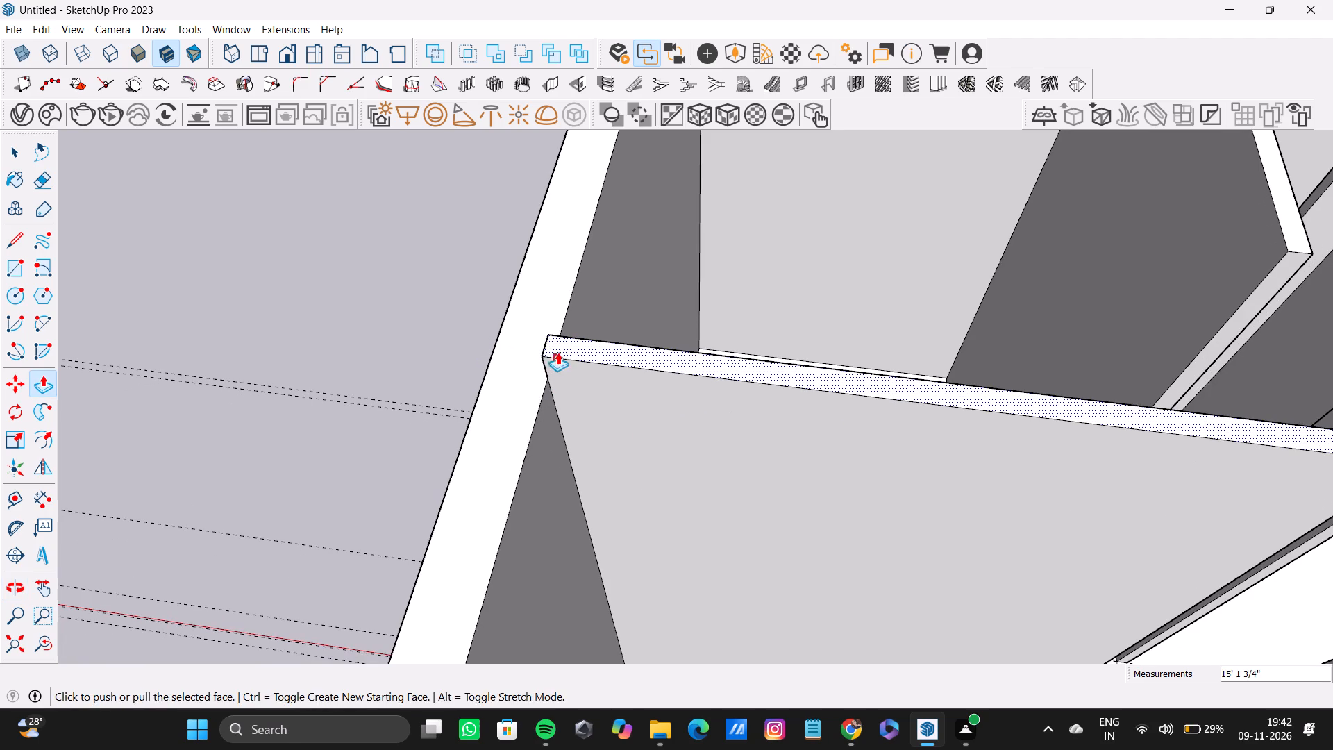
drag(559, 351, 527, 425)
Examine the building's room layout from above and the remaining unraised floor strip beside the outer wall.
scroll(551, 422, down, 9)
shift+middle_drag(652, 463, 655, 550)
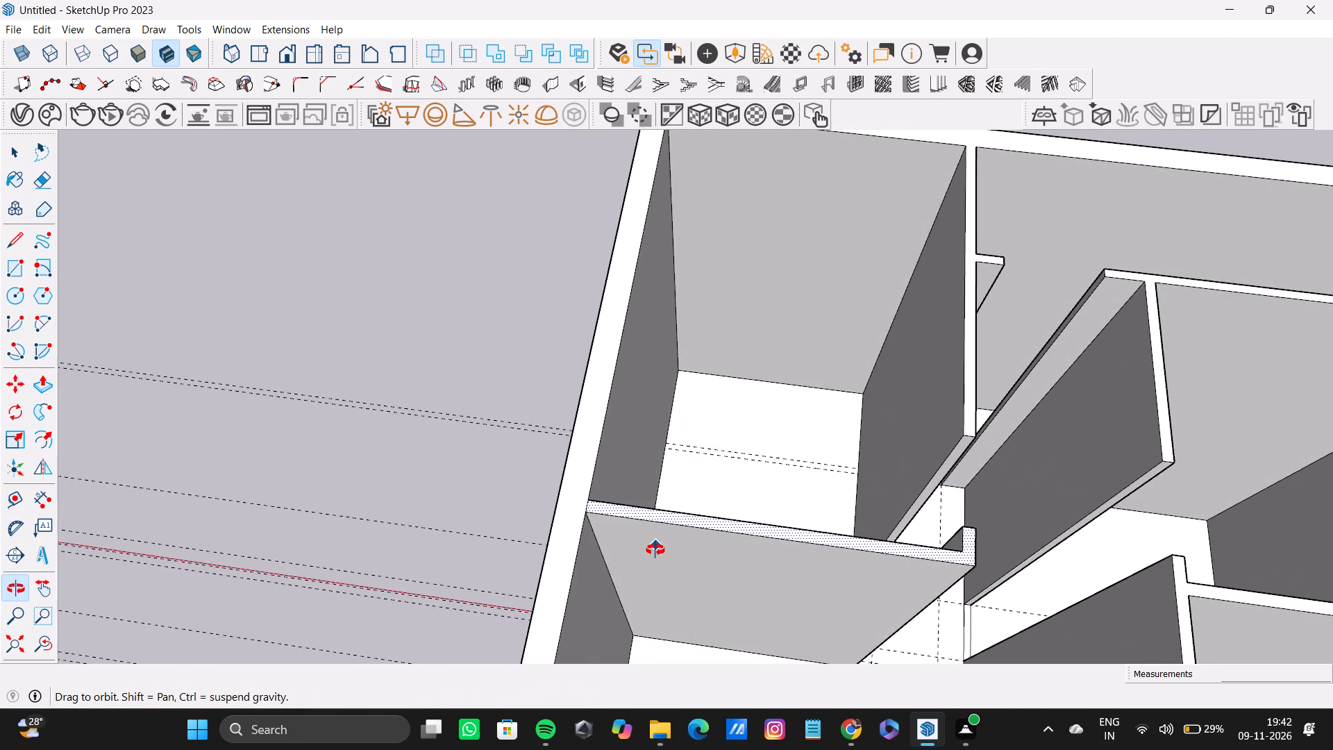
shift+middle_drag(655, 550, 644, 424)
scroll(649, 424, down, 3)
middle_drag(723, 462, 389, 360)
scroll(676, 368, down, 4)
shift+middle_drag(676, 386, 673, 480)
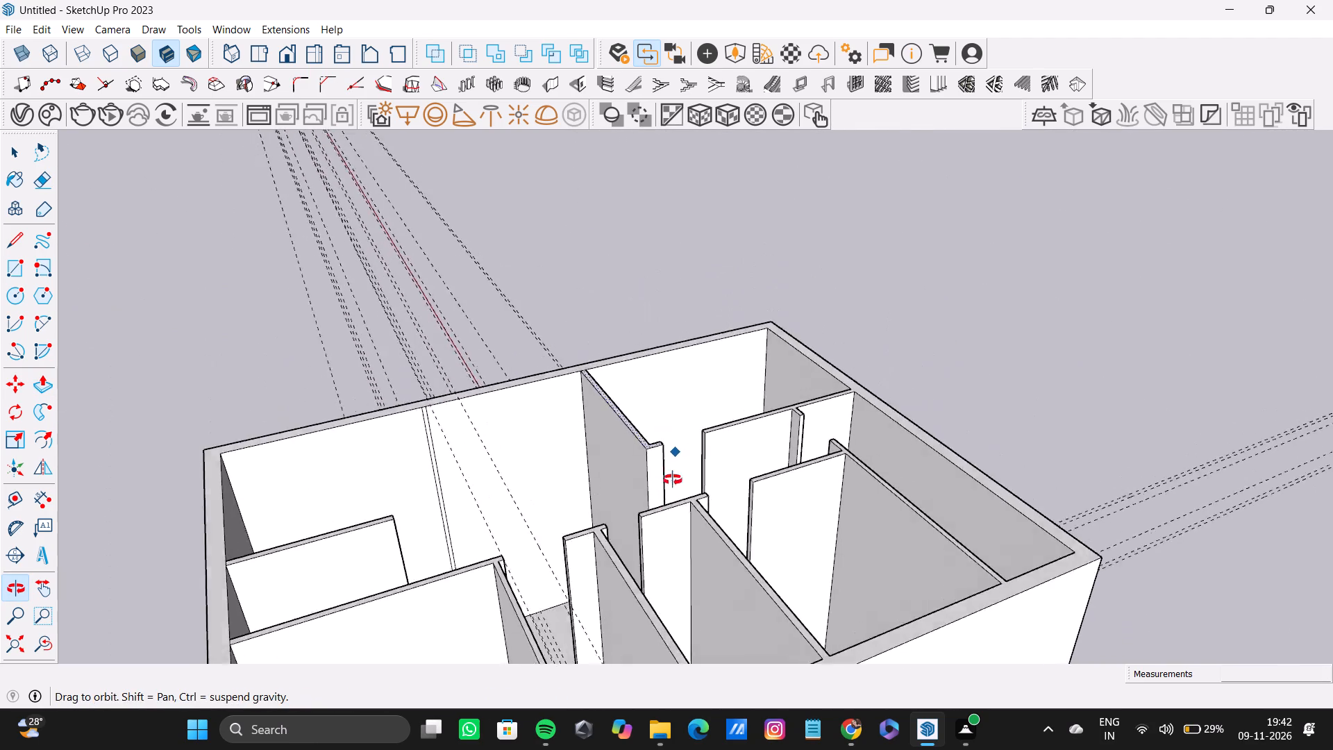
shift+middle_drag(673, 480, 701, 531)
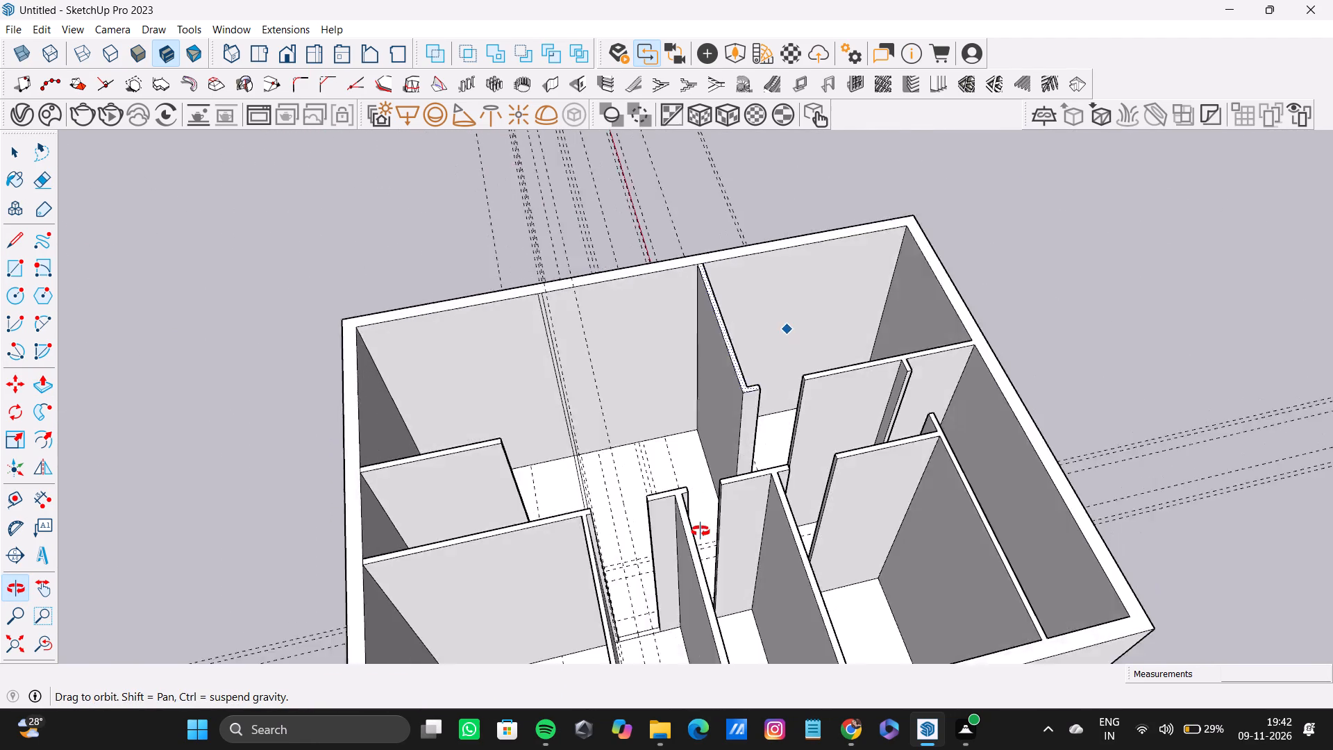
shift+middle_drag(701, 531, 695, 526)
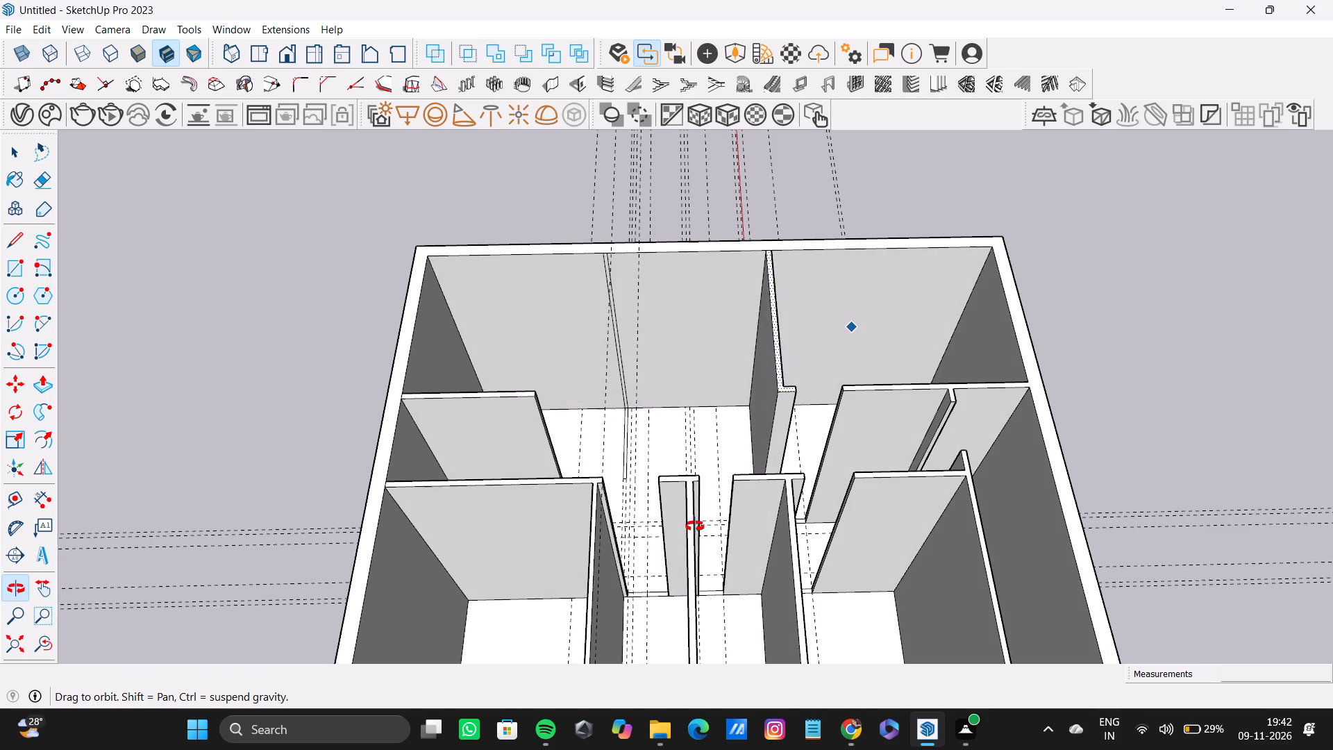
shift+middle_drag(695, 526, 477, 571)
Push/Pull the narrow vertical strip on the outer wall's inner face out into the room, above the unraised floor strip.
scroll(544, 453, up, 13)
key(space)
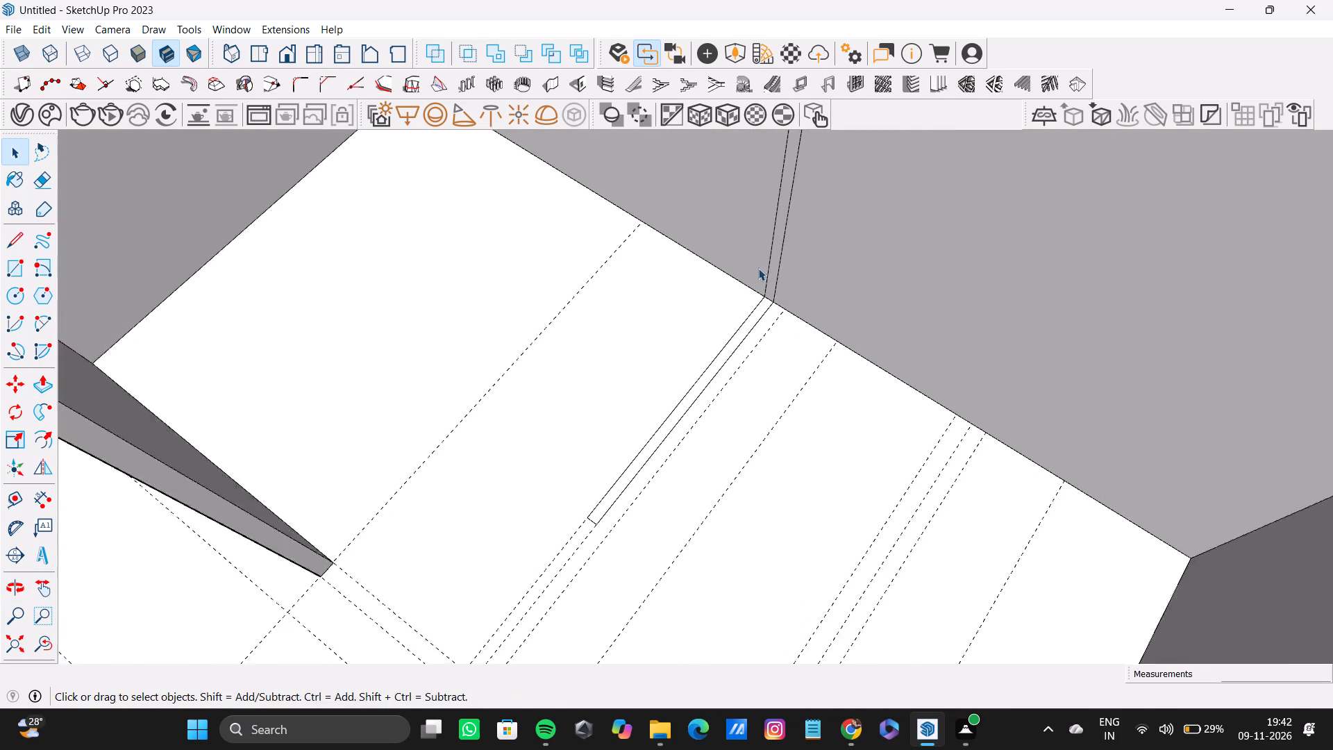
scroll(758, 268, up, 5)
click(781, 287)
scroll(777, 289, down, 8)
shift+middle_drag(778, 290, 777, 322)
shift+scroll(778, 290, up, 1)
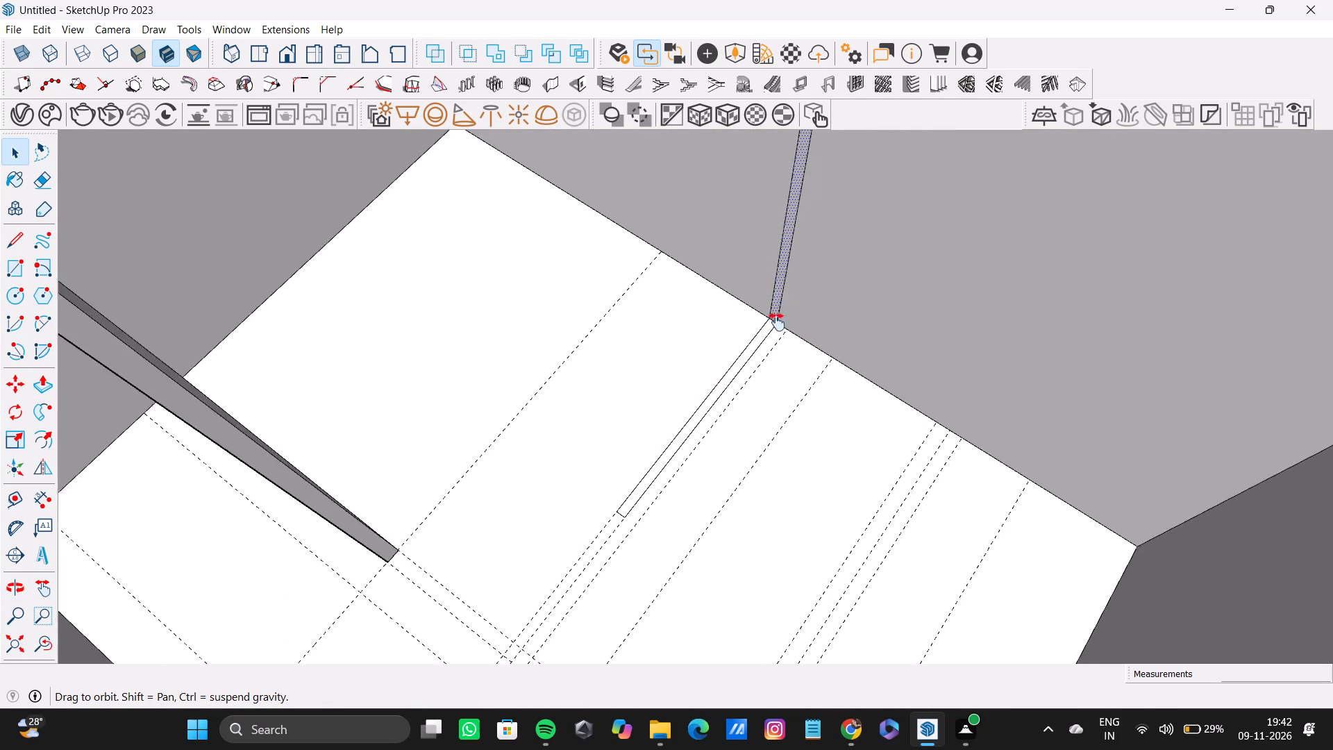
shift+middle_drag(777, 322, 798, 426)
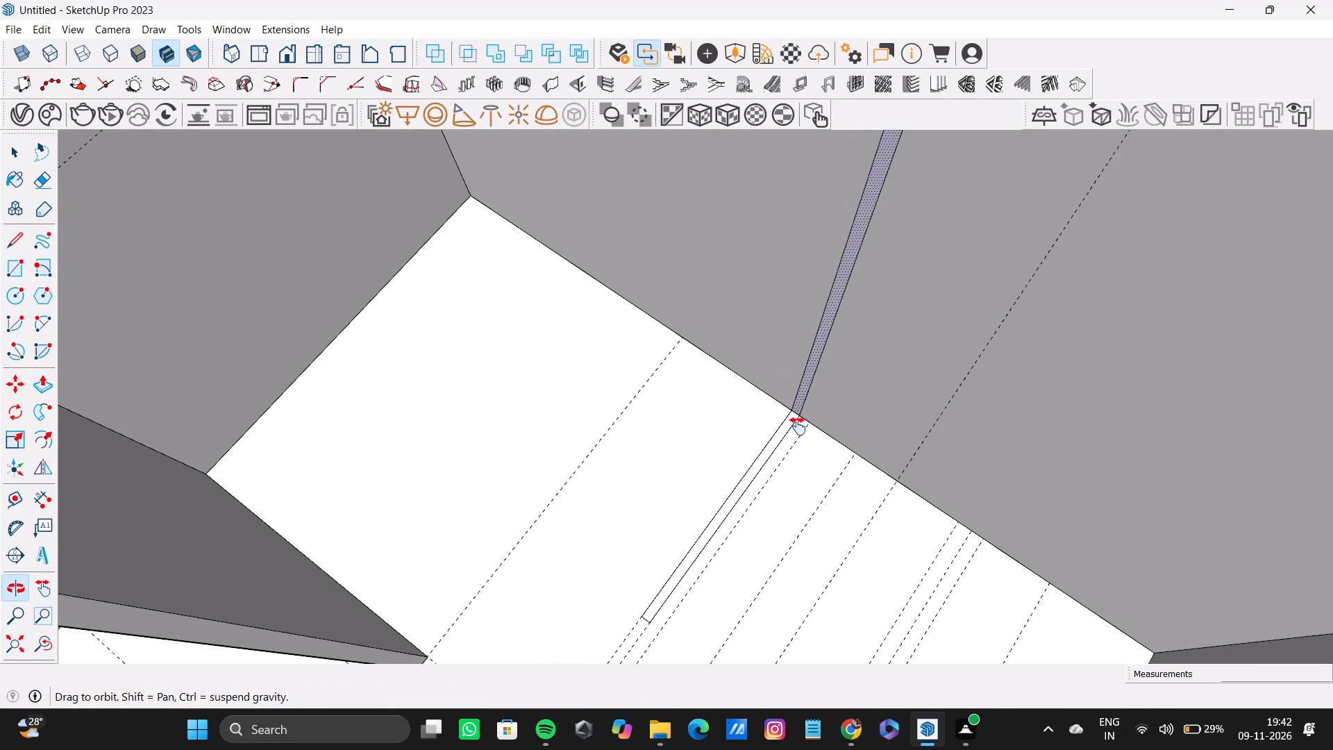
shift+middle_drag(798, 426, 800, 428)
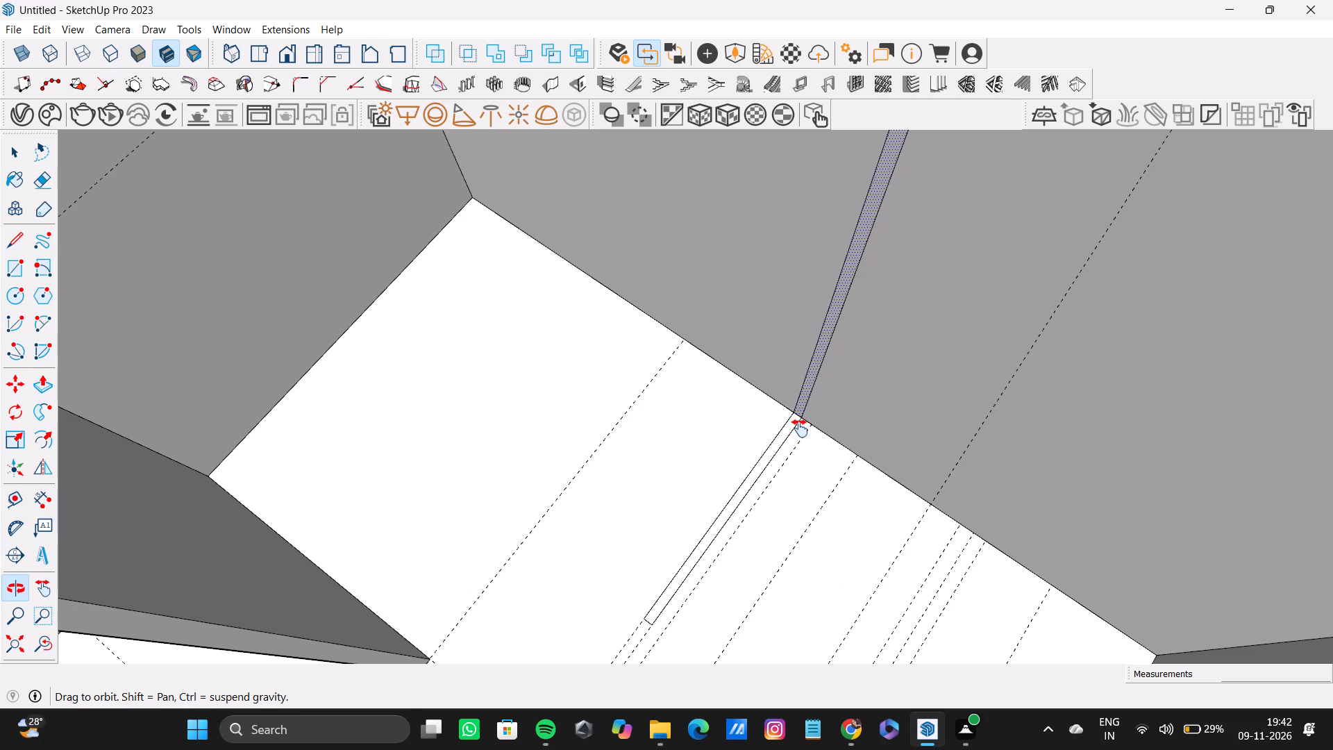
shift+middle_drag(800, 428, 800, 430)
scroll(606, 322, down, 5)
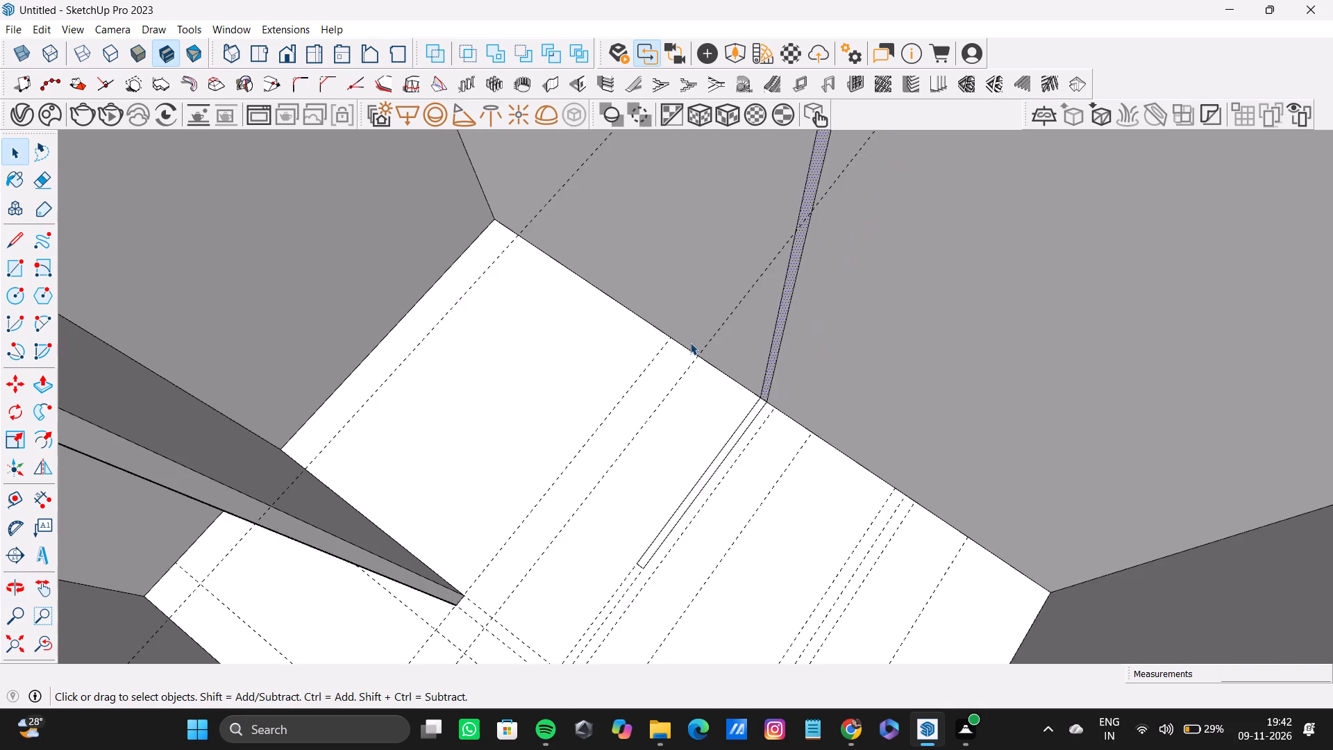
scroll(690, 342, down, 3)
shift+middle_drag(717, 341, 760, 399)
key(p)
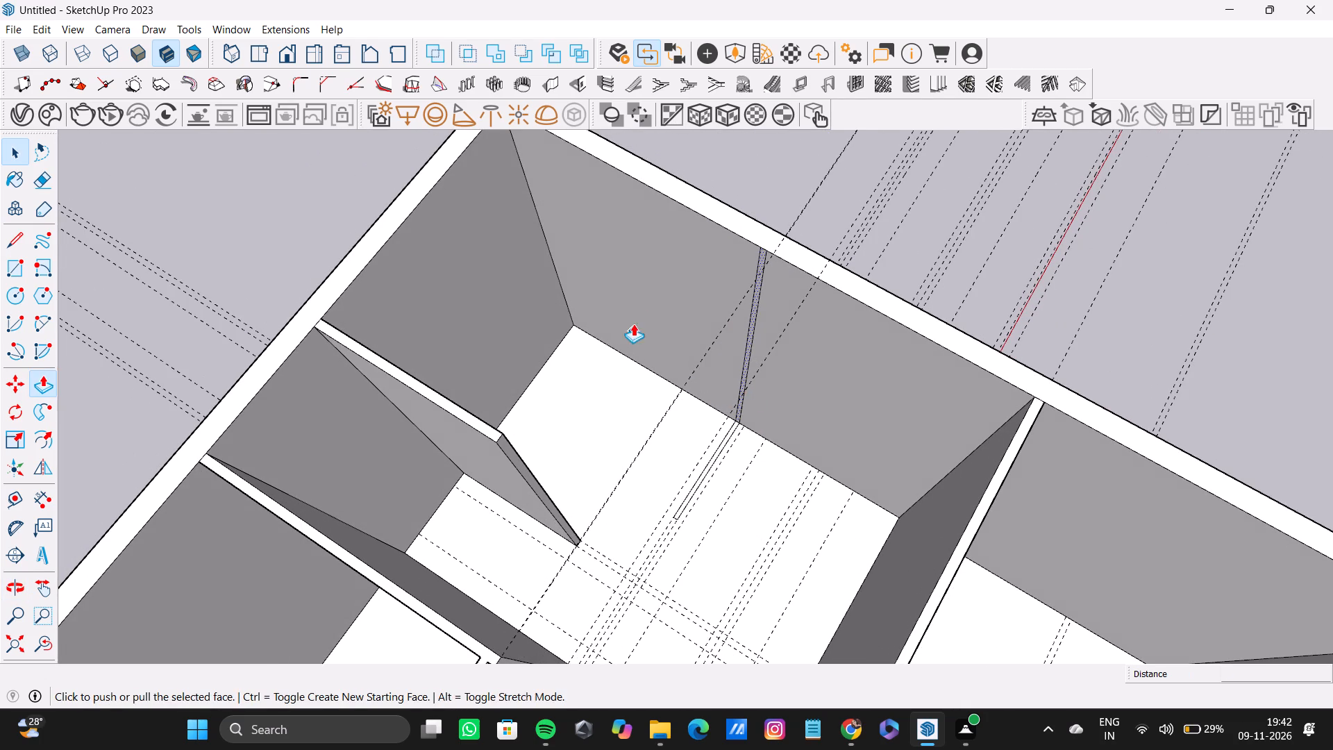
scroll(747, 276, up, 9)
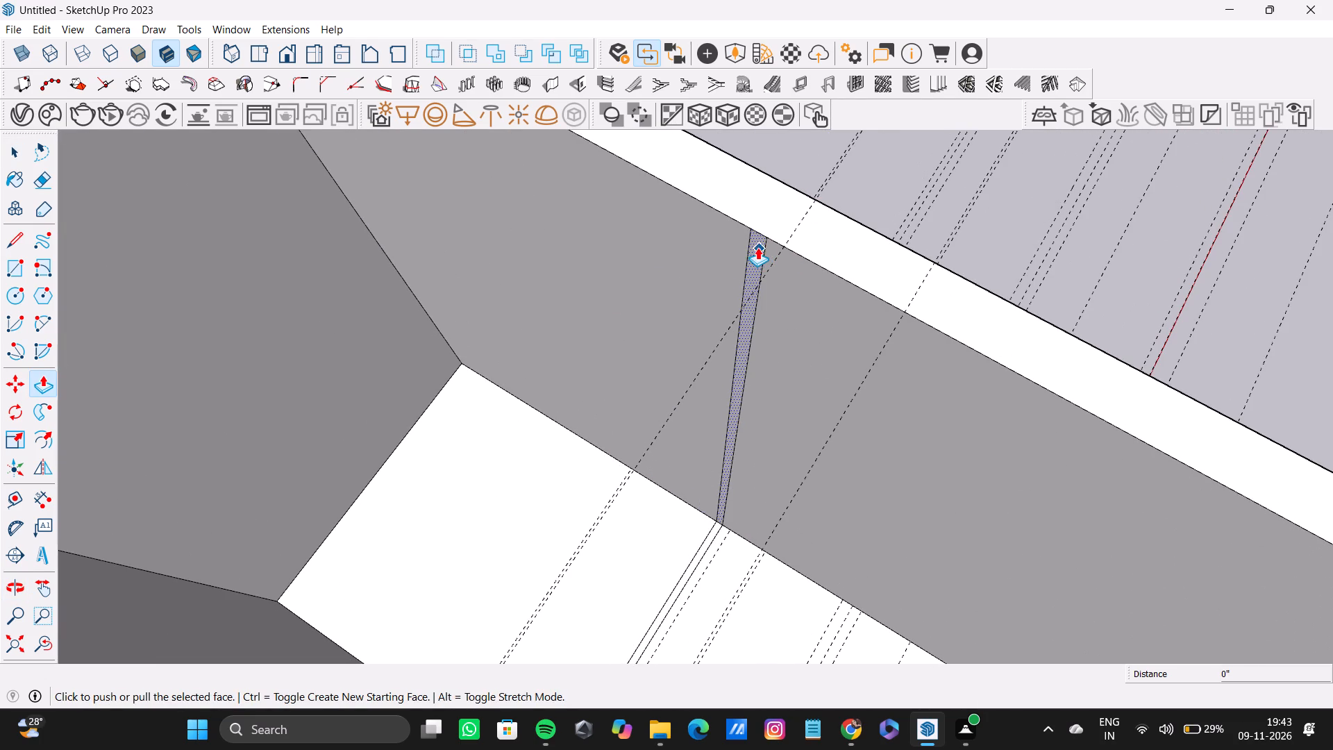
drag(757, 247, 626, 435)
shift+middle_drag(621, 435, 677, 269)
shift+scroll(677, 273, down, 1)
Push/Pull the new partition's end face further along the floor strip until it meets the strip's end line.
drag(678, 297, 666, 329)
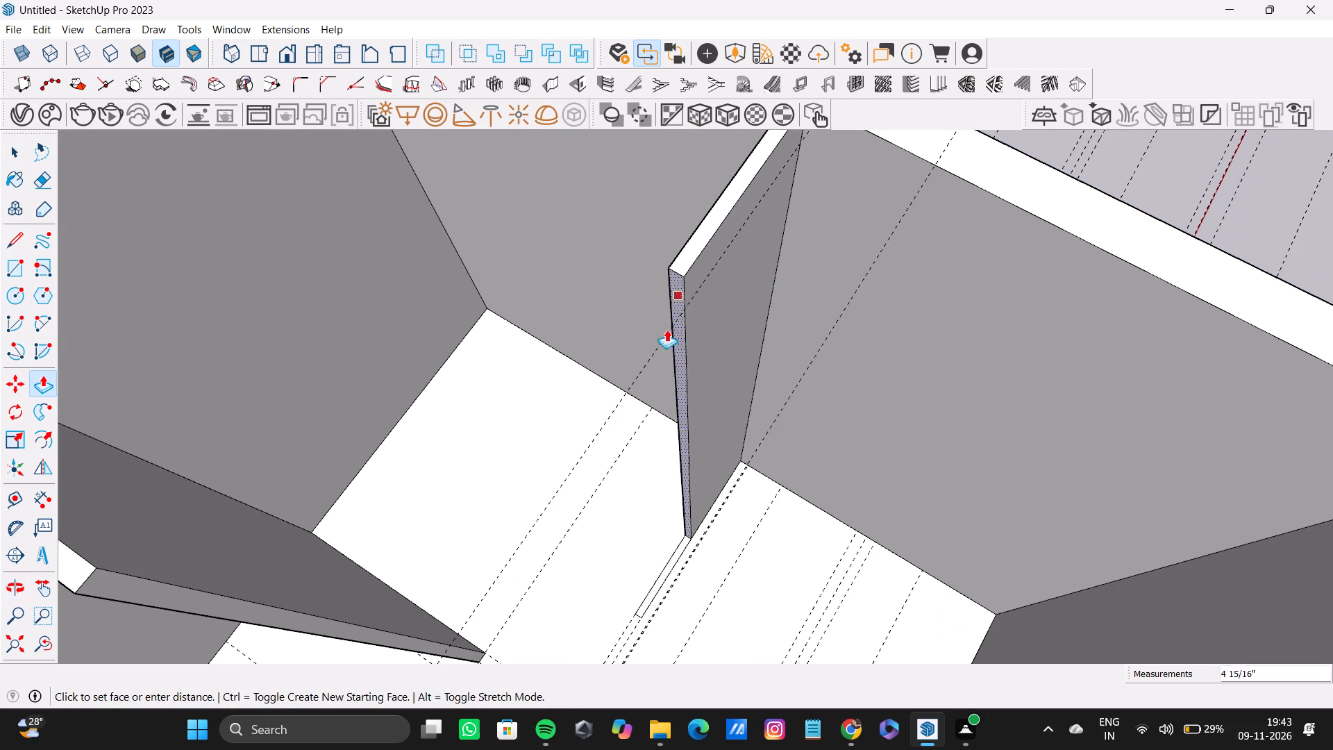
drag(666, 329, 580, 491)
shift+middle_drag(580, 478, 598, 415)
scroll(593, 421, up, 6)
shift+middle_drag(612, 470, 597, 347)
scroll(599, 439, up, 2)
shift+middle_drag(638, 501, 623, 391)
shift+scroll(628, 401, down, 1)
middle_drag(648, 462, 651, 405)
scroll(669, 477, up, 3)
middle_click(669, 478)
middle_drag(673, 505, 646, 330)
scroll(676, 462, up, 1)
middle_drag(676, 463, 660, 379)
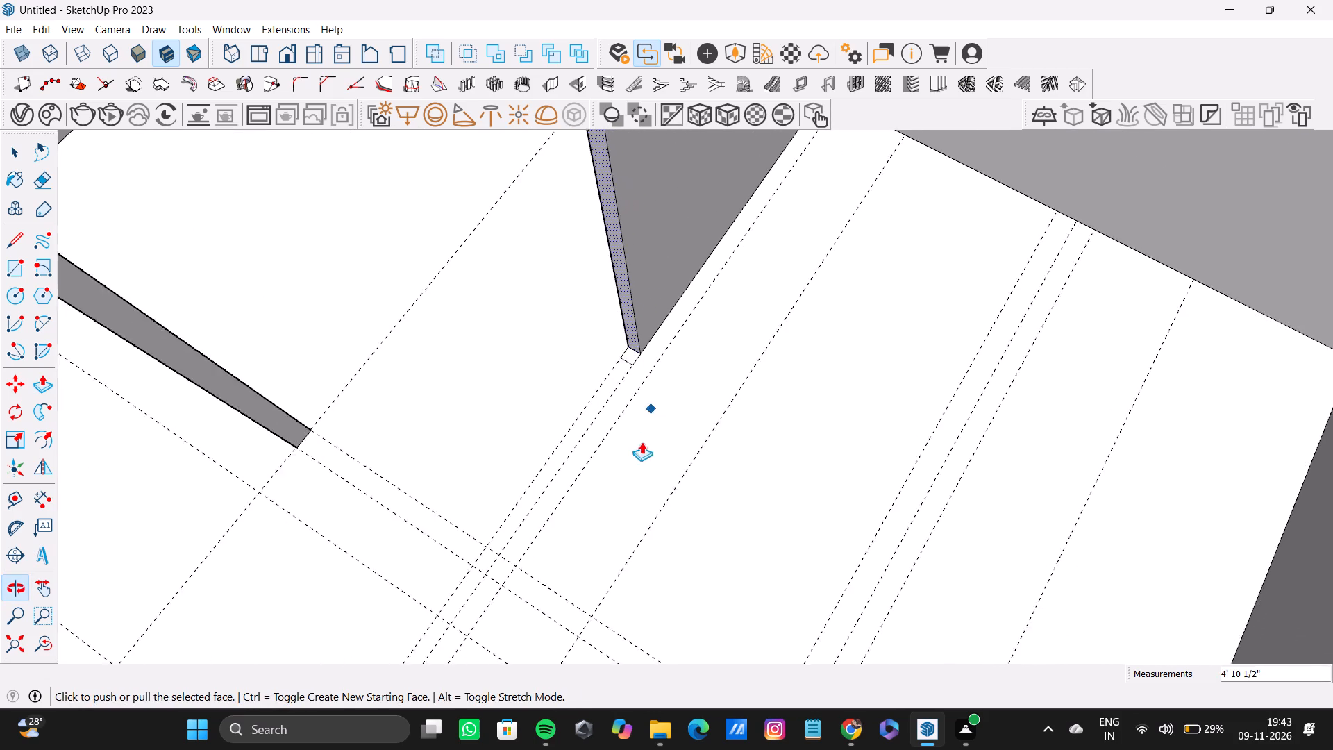
scroll(642, 442, up, 15)
drag(639, 276, 612, 355)
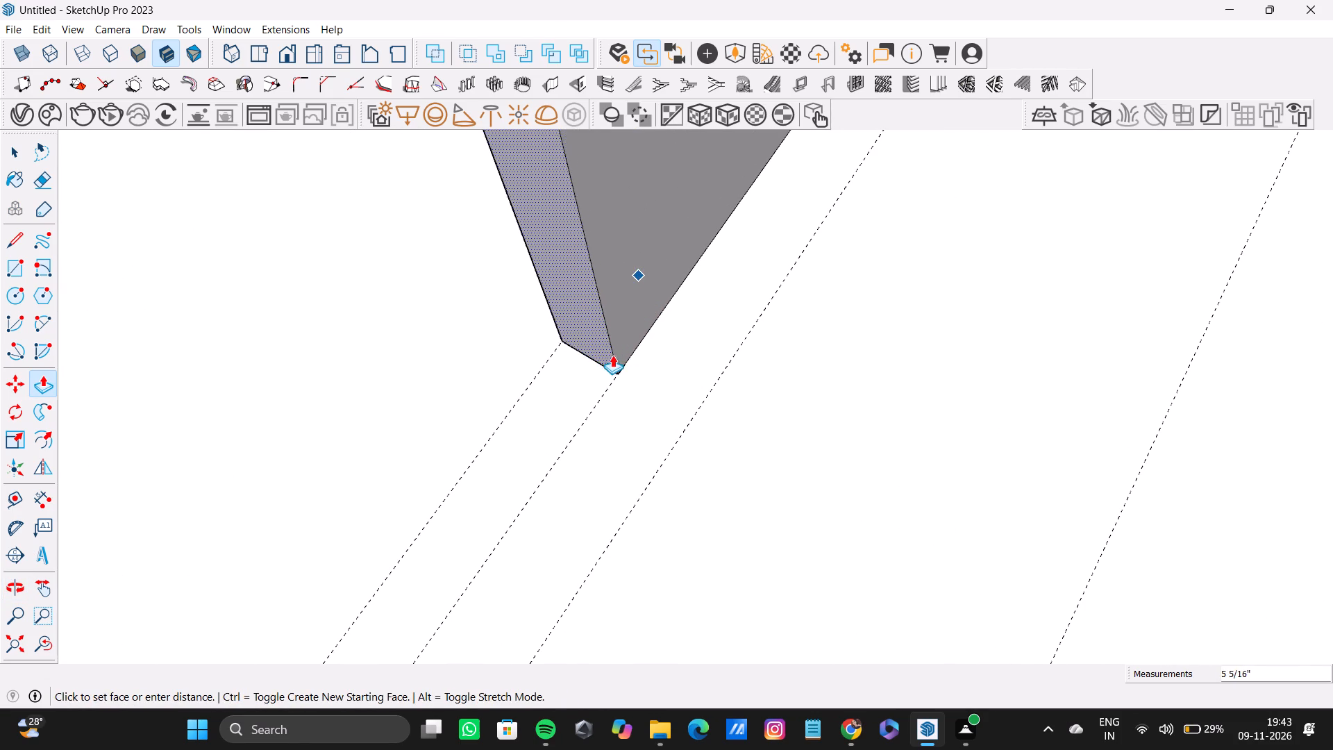
drag(612, 355, 635, 354)
double_click(635, 354)
Examine the whole model and the building's partitions and corridor openings from several sides.
scroll(564, 351, down, 2)
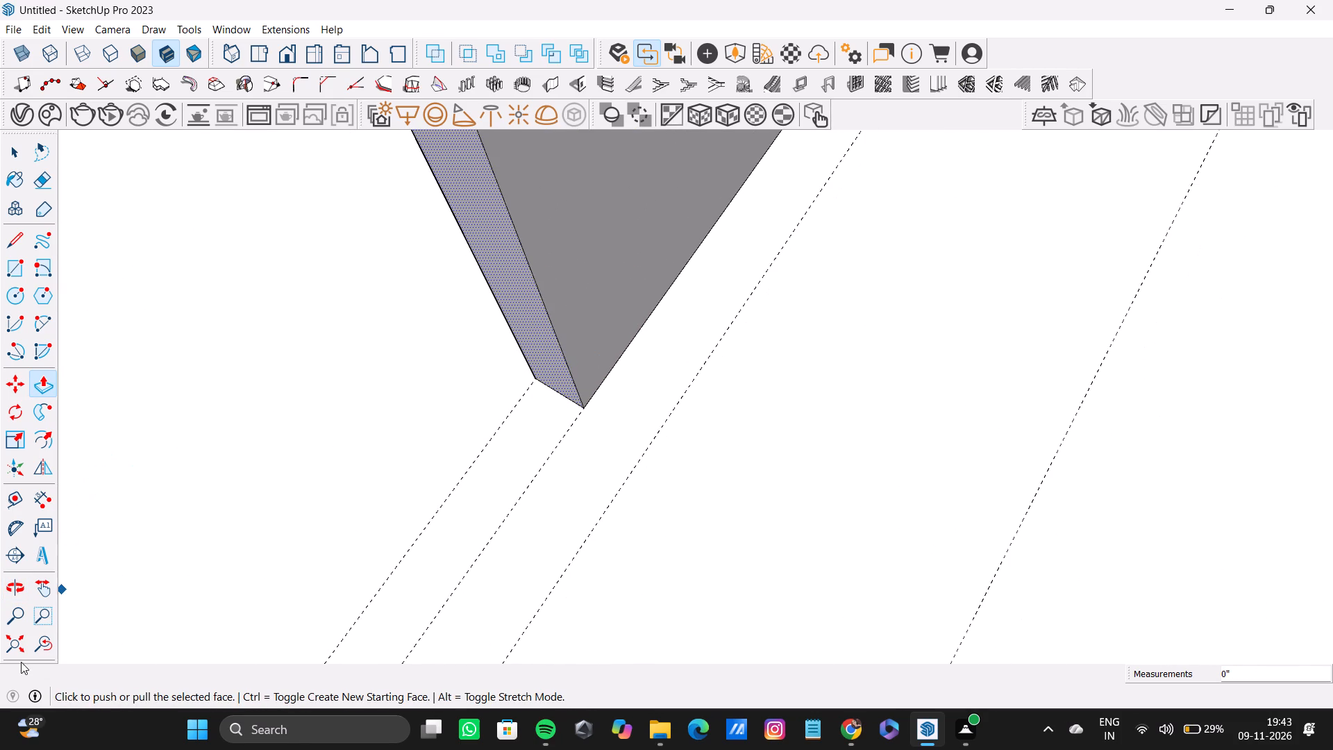
click(12, 637)
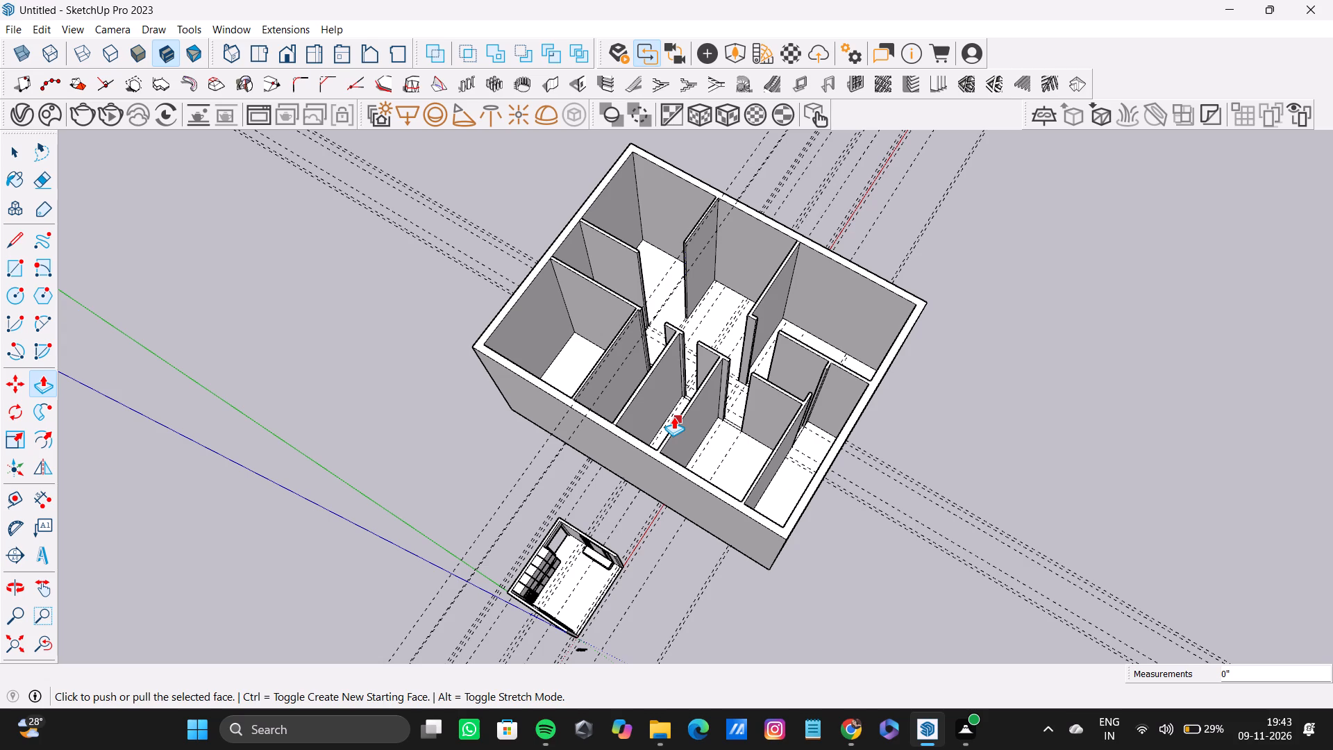
key(space)
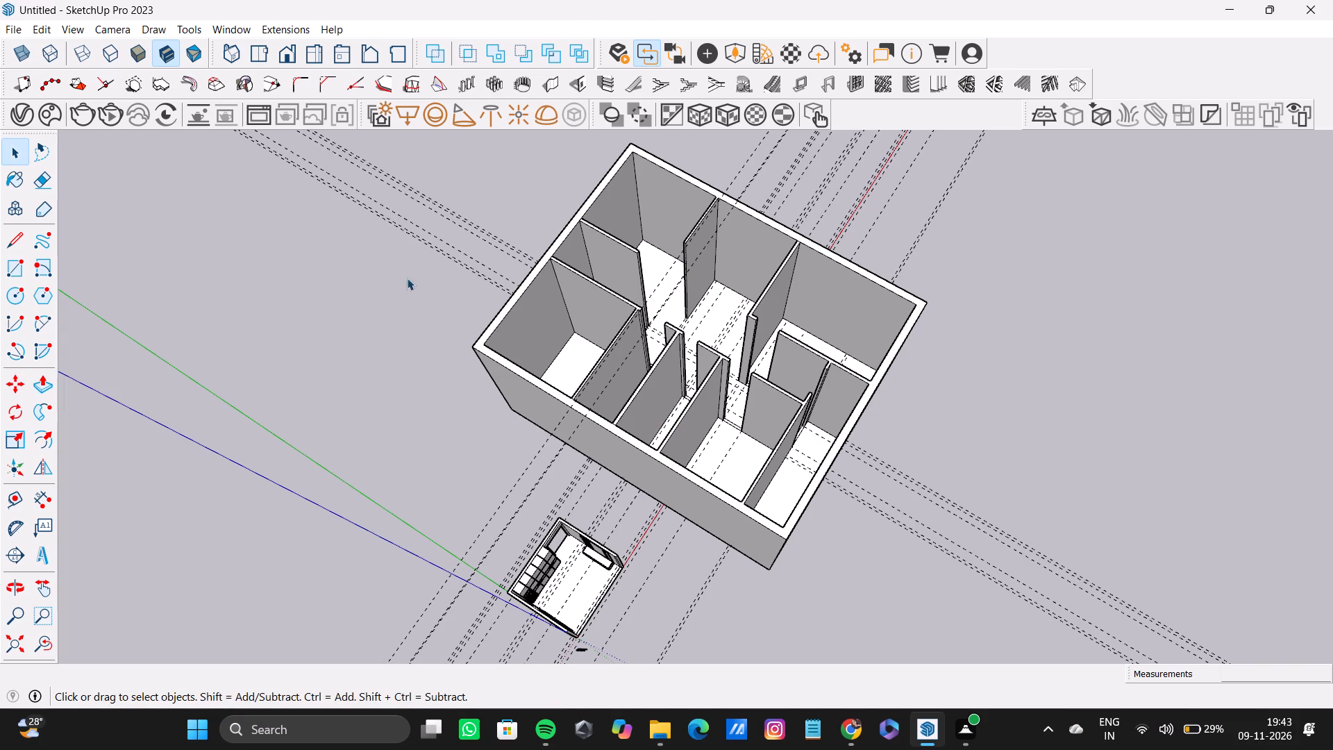
scroll(532, 368, down, 11)
middle_drag(679, 401, 425, 406)
scroll(644, 382, up, 13)
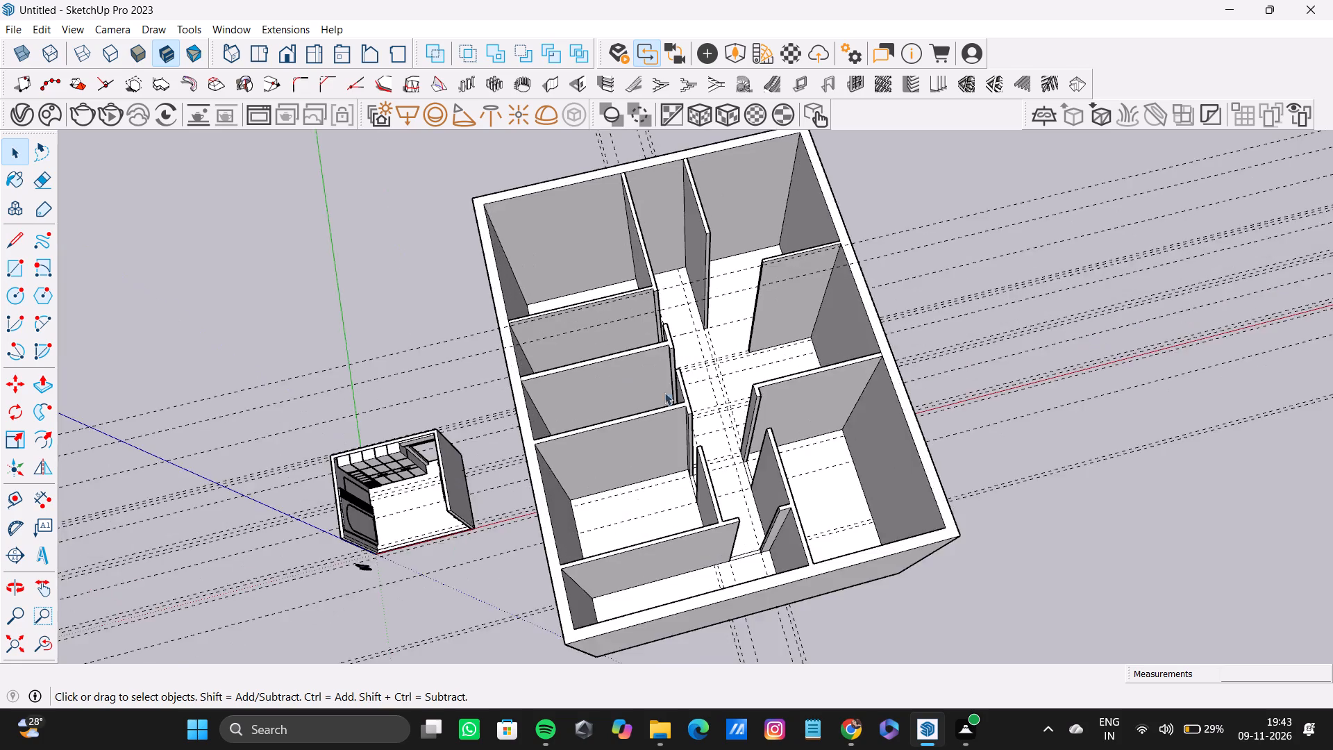
scroll(664, 392, up, 4)
middle_drag(732, 444, 548, 353)
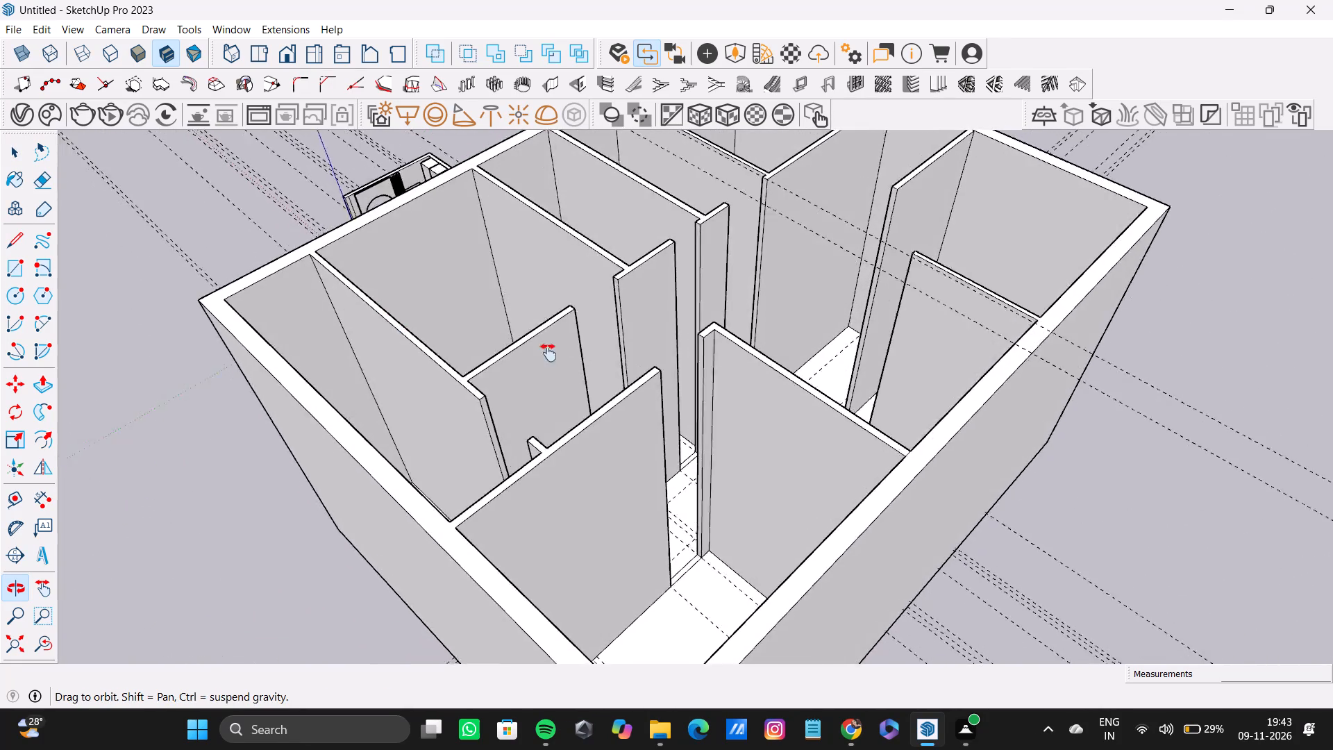
middle_drag(548, 353, 508, 398)
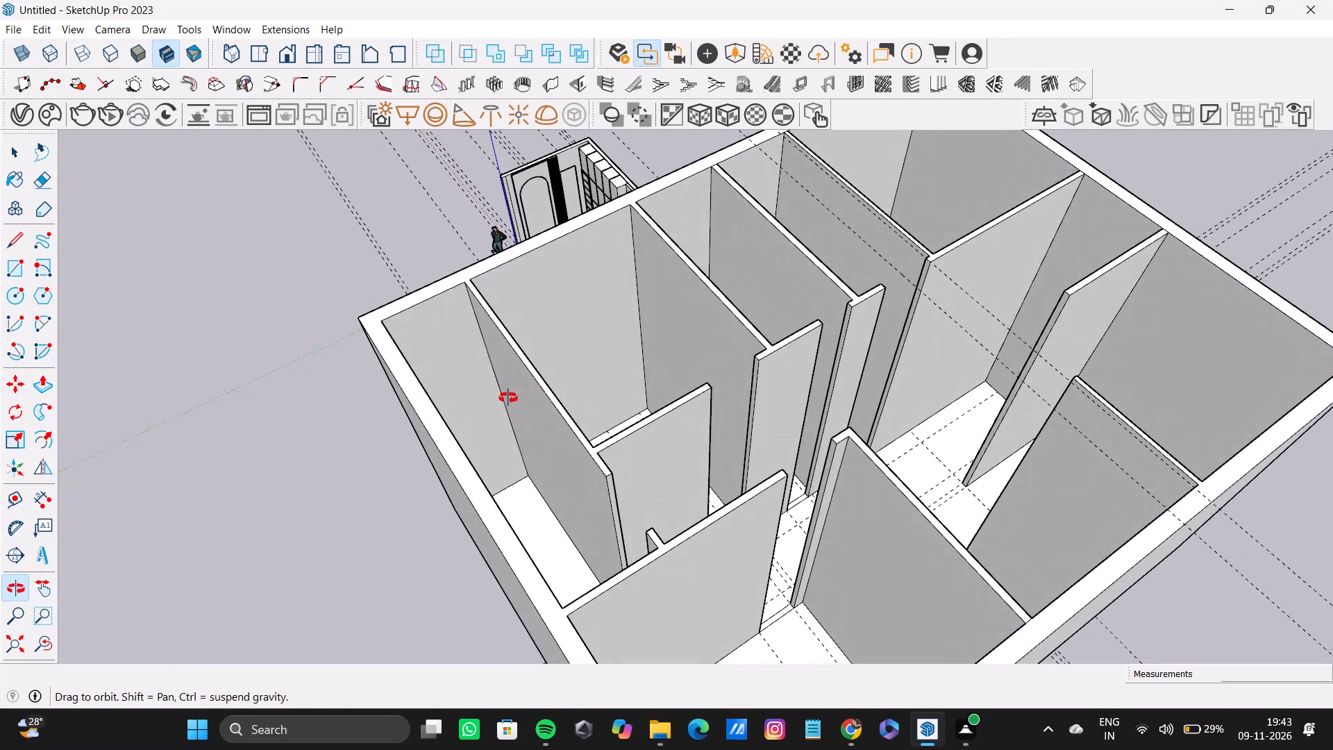
middle_drag(508, 398, 498, 417)
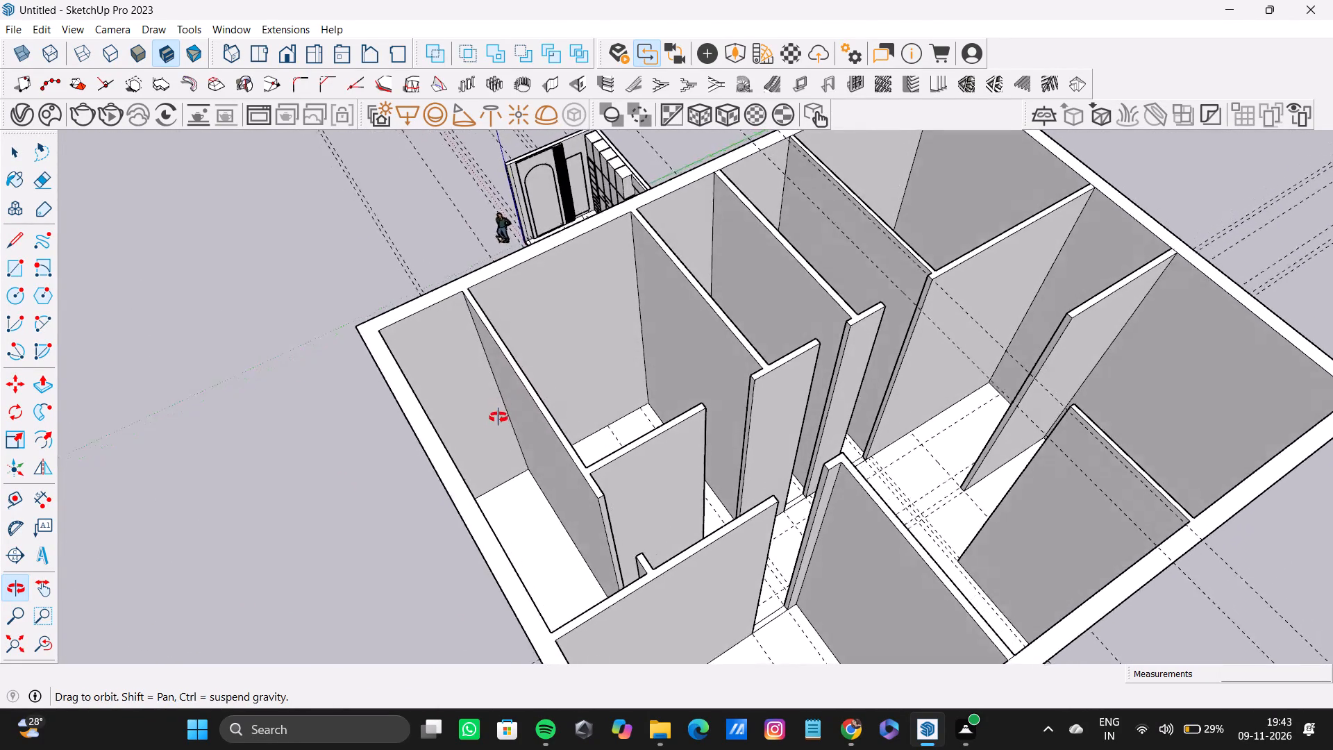
middle_drag(498, 417, 479, 431)
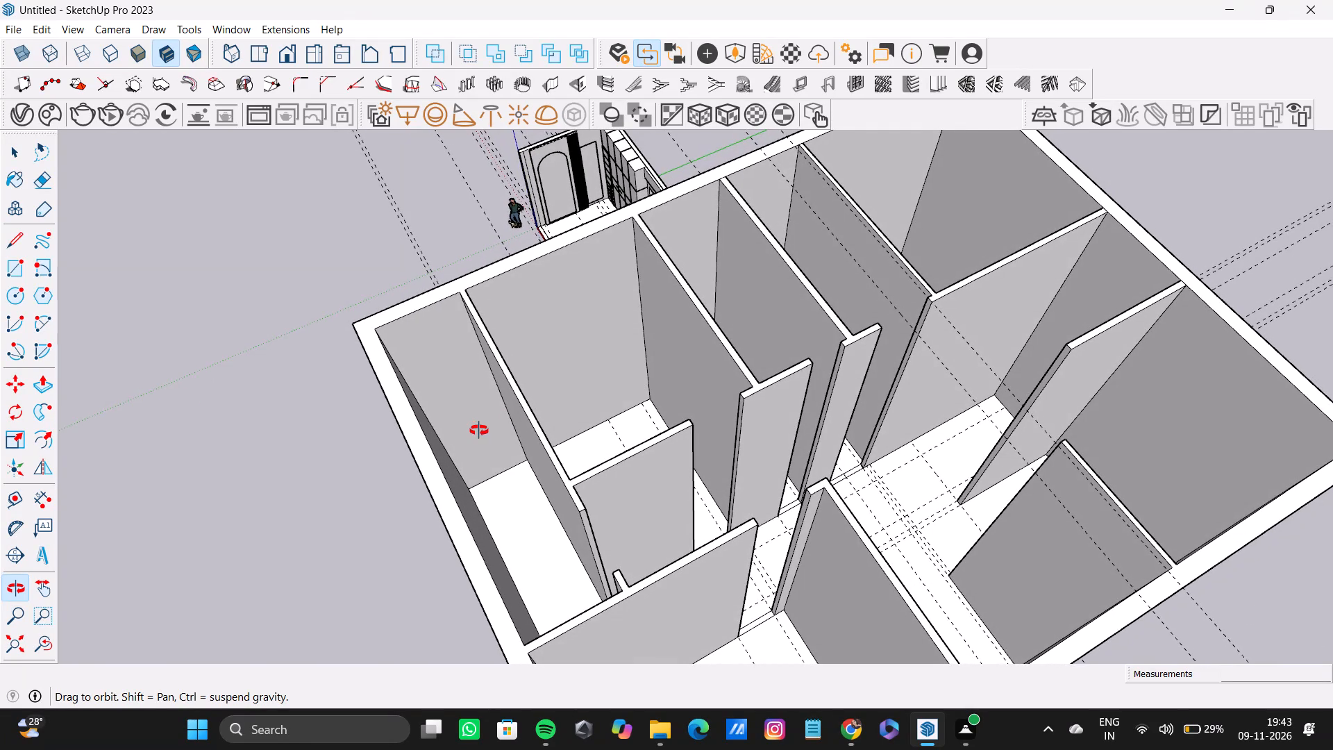
middle_drag(479, 431, 340, 451)
scroll(640, 435, down, 4)
shift+middle_drag(640, 439, 639, 474)
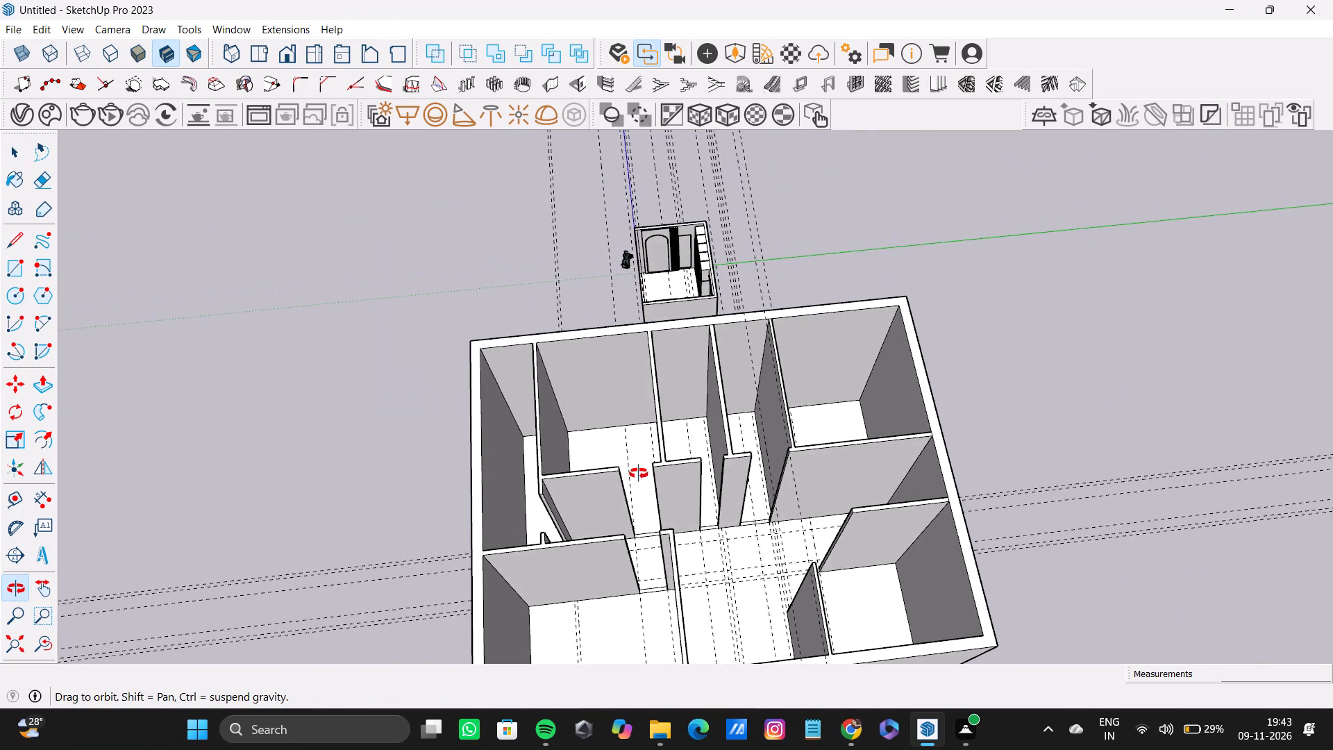
shift+middle_drag(639, 474, 916, 417)
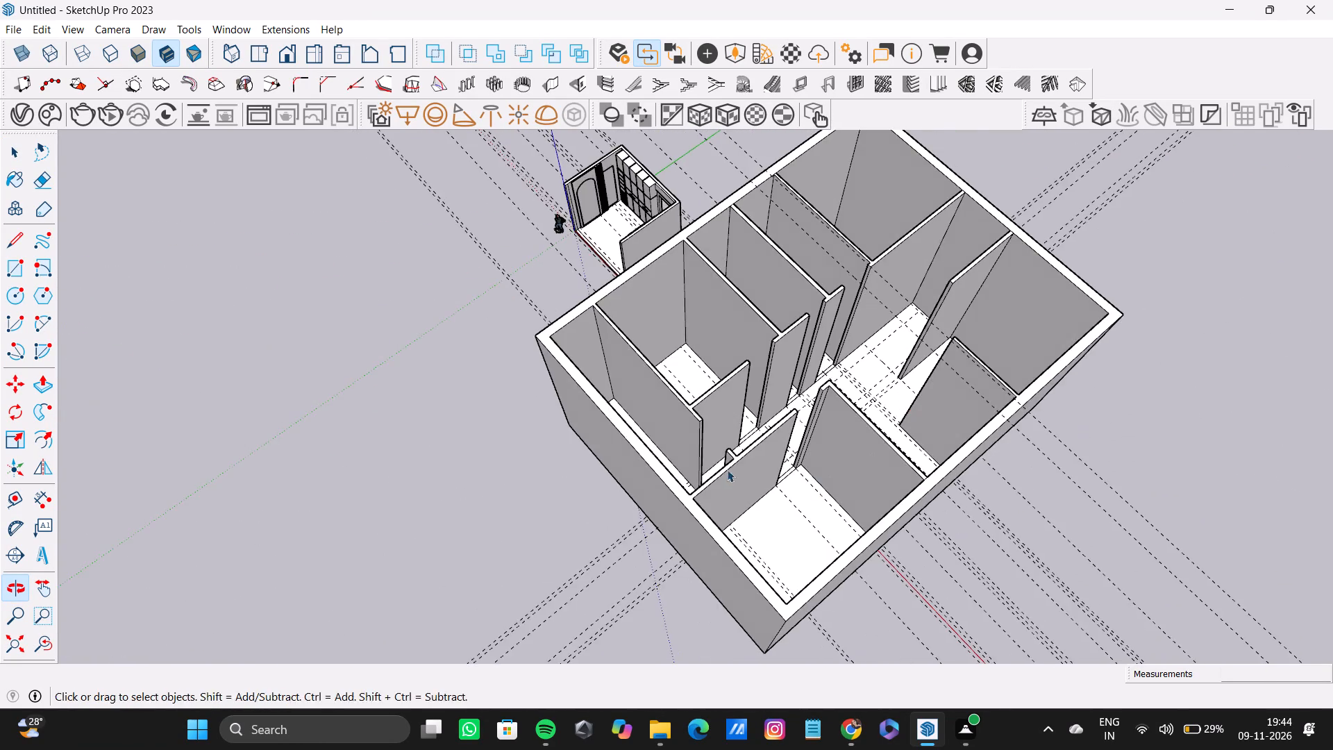
Draw a line across the end wall's top face from the partition's corridor-side corner to the outer edge.
middle_drag(726, 470, 927, 471)
scroll(757, 462, up, 4)
shift+middle_drag(793, 464, 801, 442)
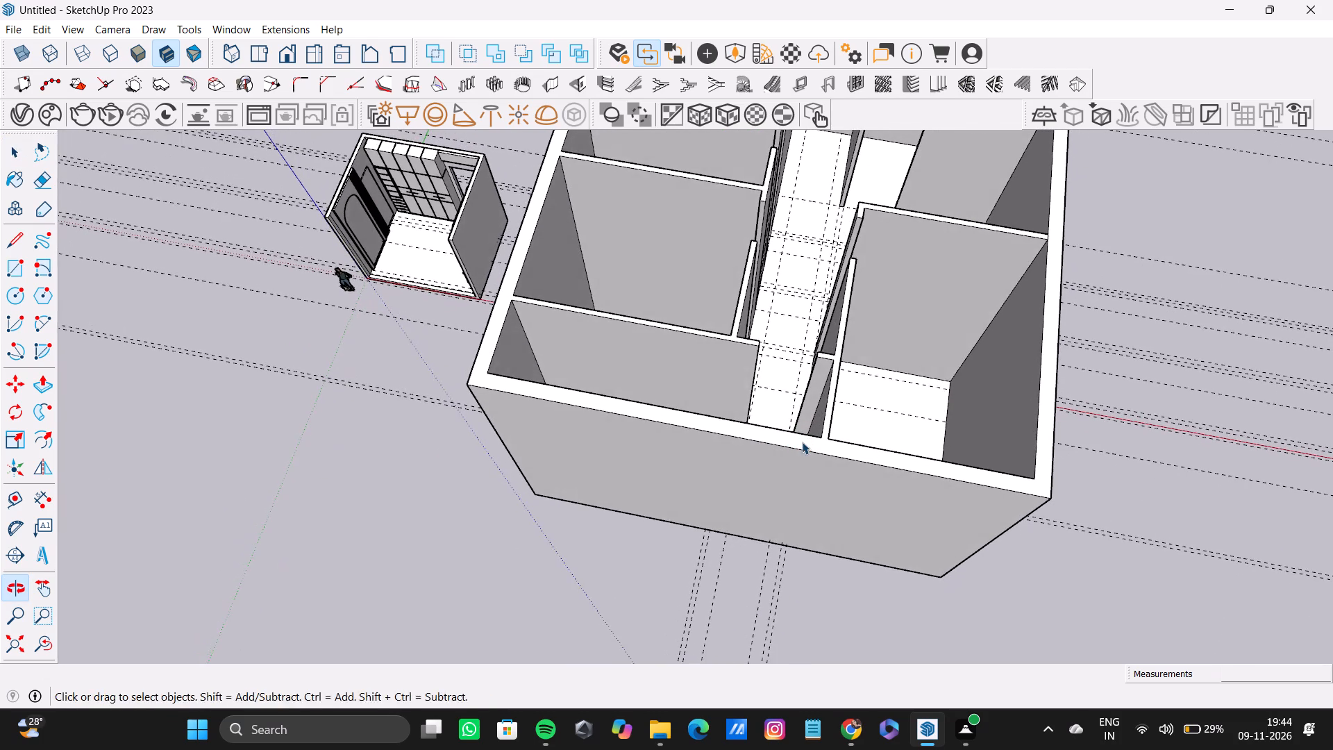
key(l)
scroll(835, 497, up, 5)
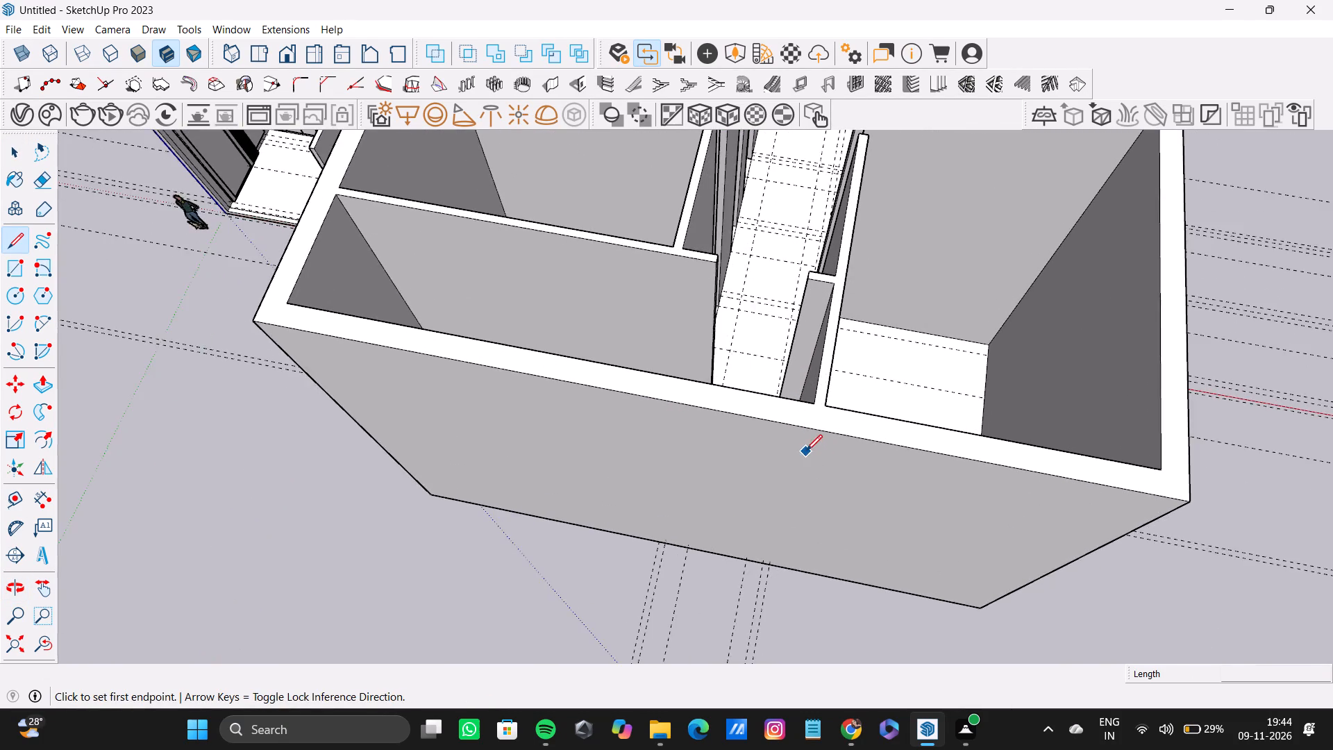
scroll(806, 451, up, 5)
scroll(816, 390, up, 2)
click(763, 380)
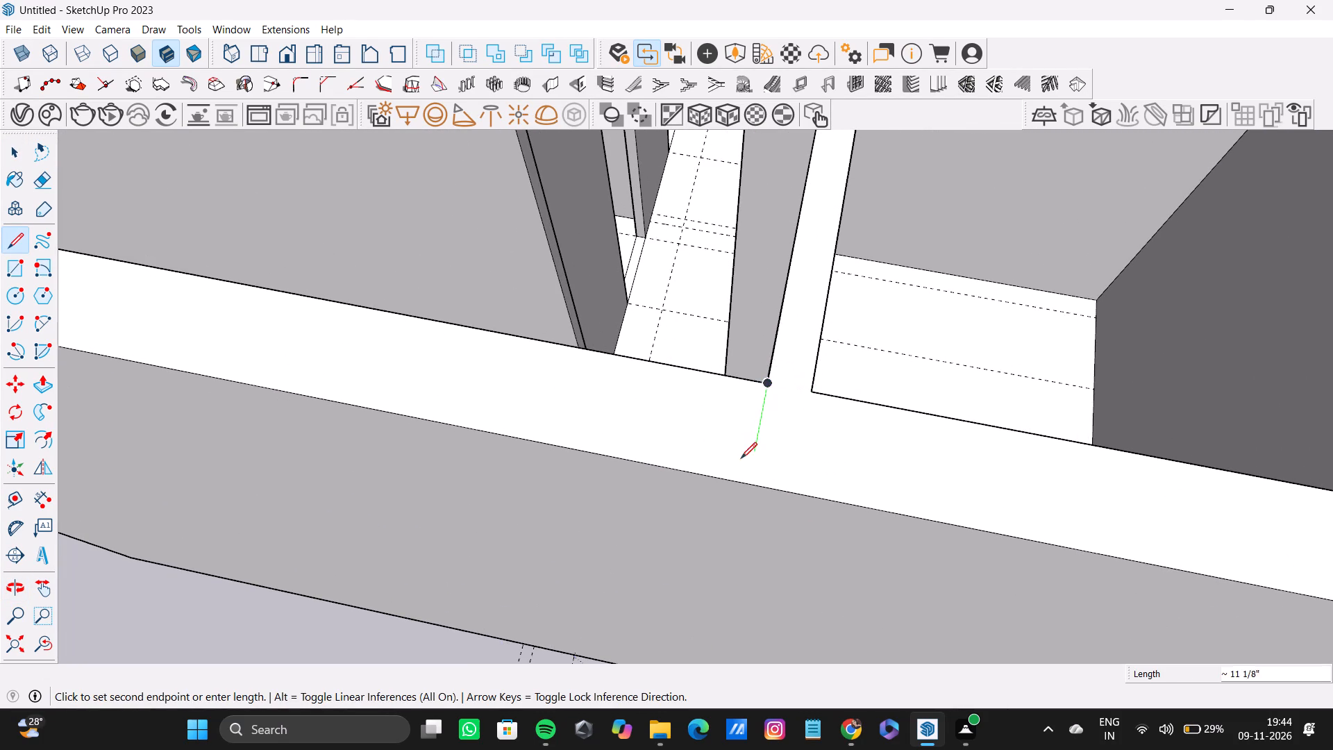
click(741, 481)
Draw a line about 1' 3 11/16" long across the end wall's top face from the building's inside corner to the outer edge.
scroll(637, 443, down, 8)
shift+middle_drag(638, 441, 893, 440)
scroll(826, 440, down, 4)
middle_drag(819, 443, 873, 444)
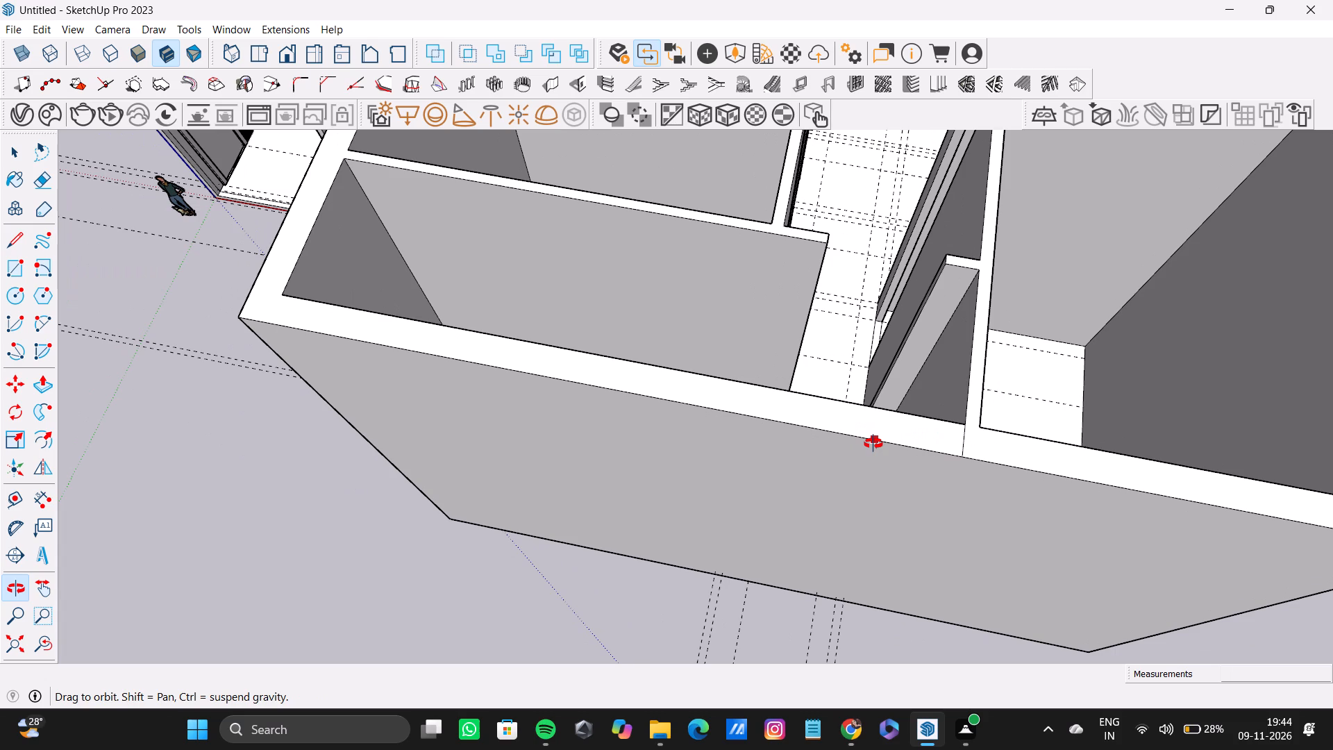
middle_drag(873, 444, 873, 442)
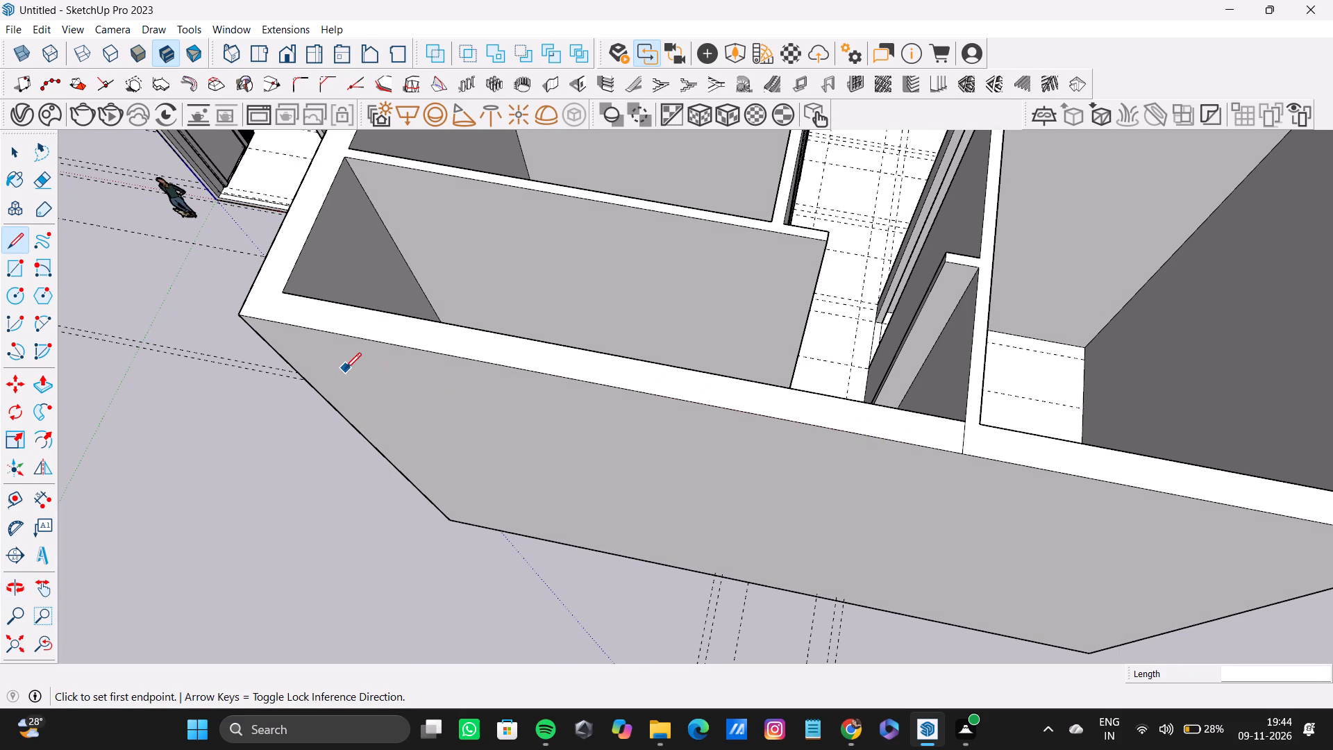
scroll(253, 314, up, 8)
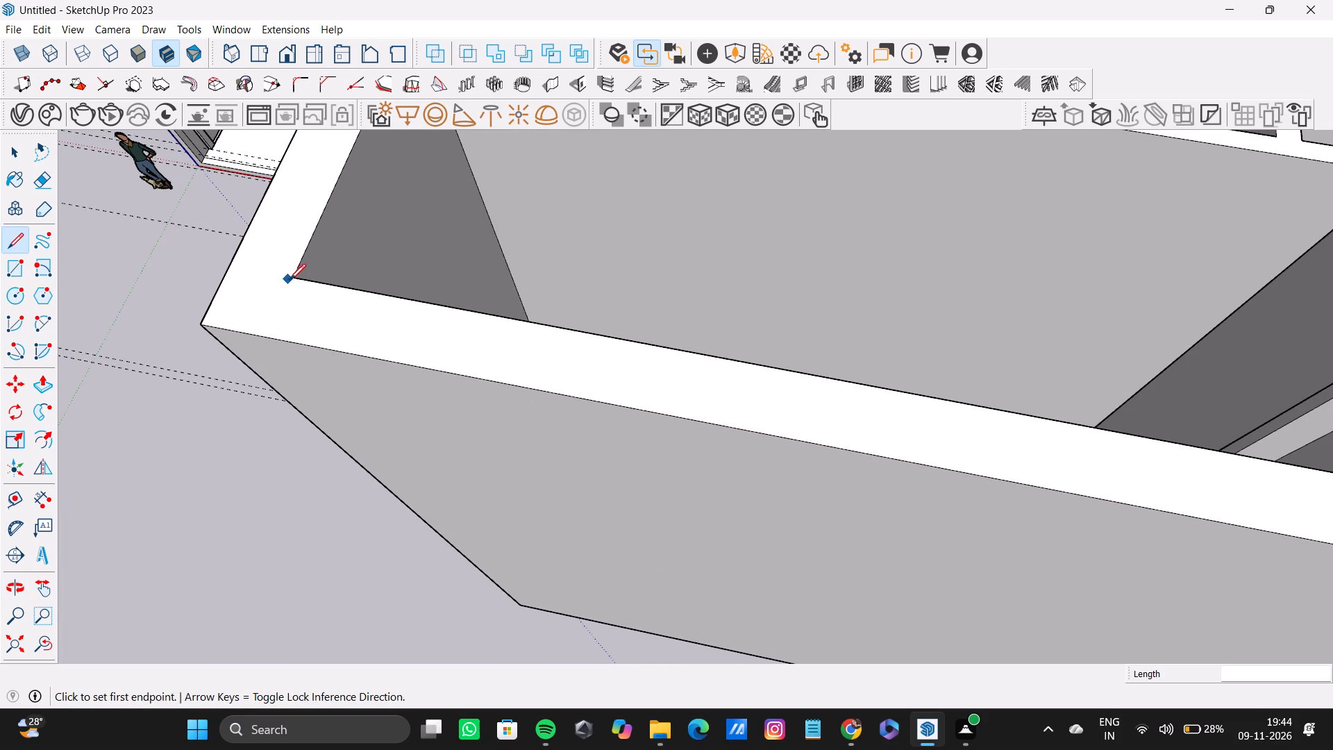
click(295, 278)
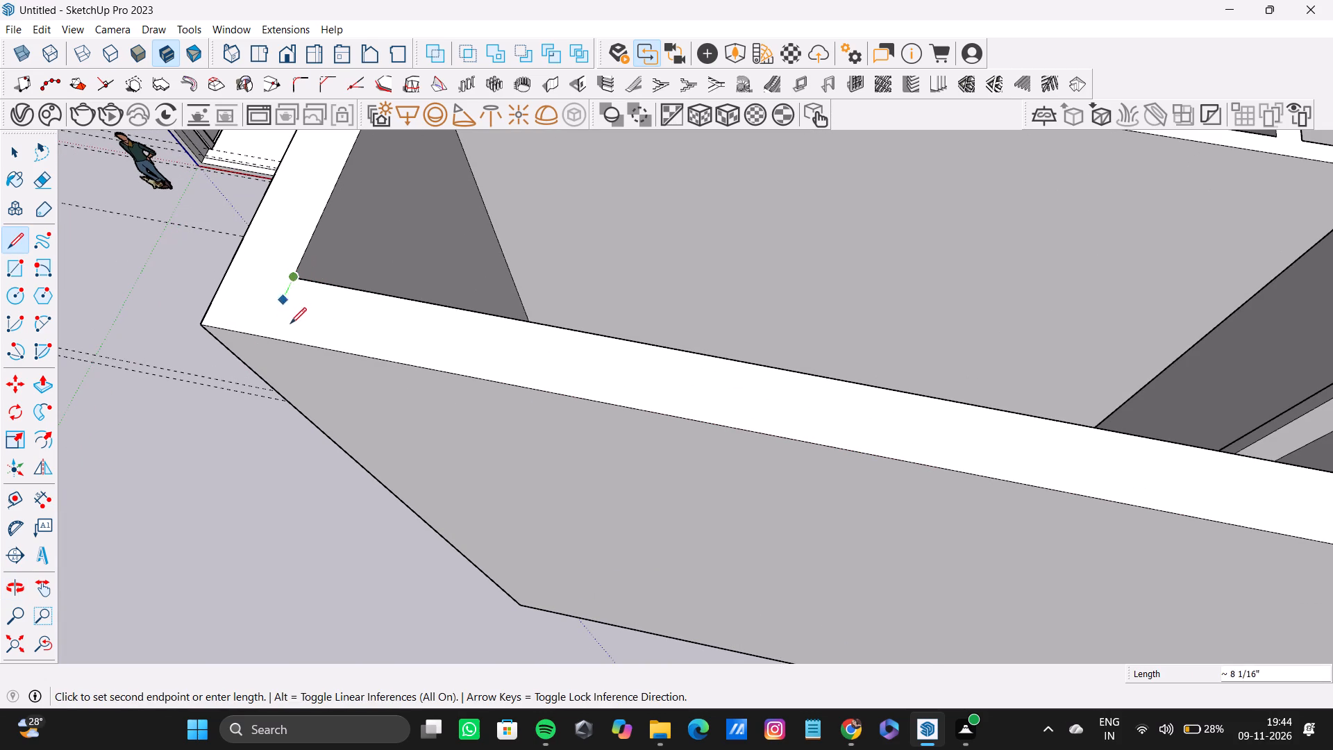
click(270, 337)
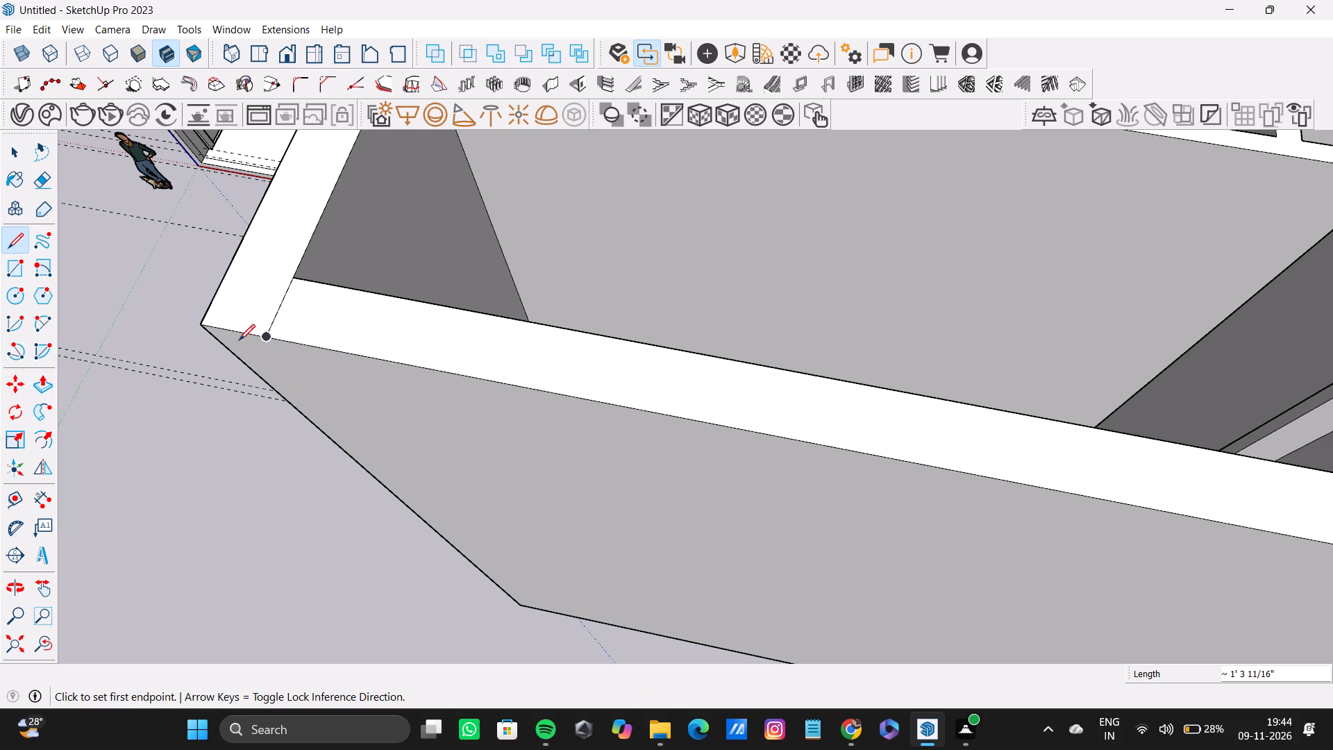
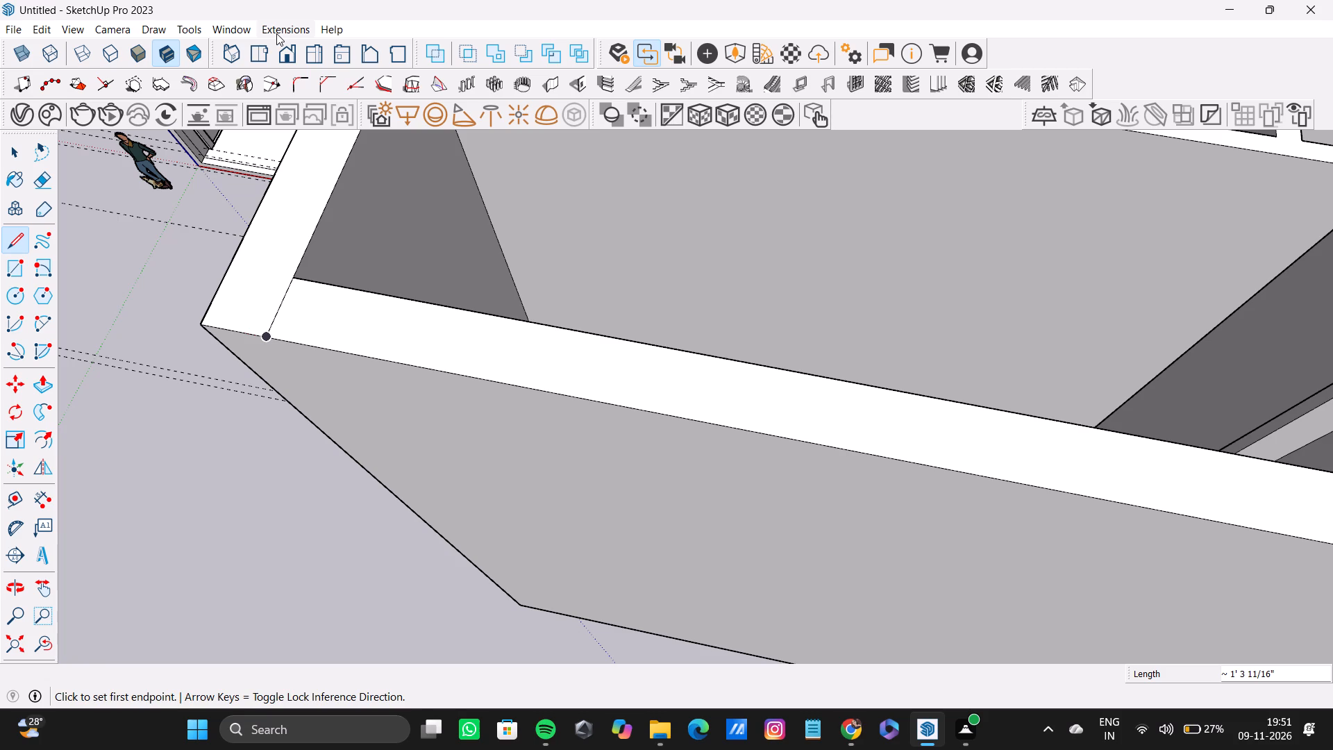
Examine the building's end wall, partitions and corridor from several sides.
scroll(434, 329, down, 20)
scroll(434, 329, down, 1)
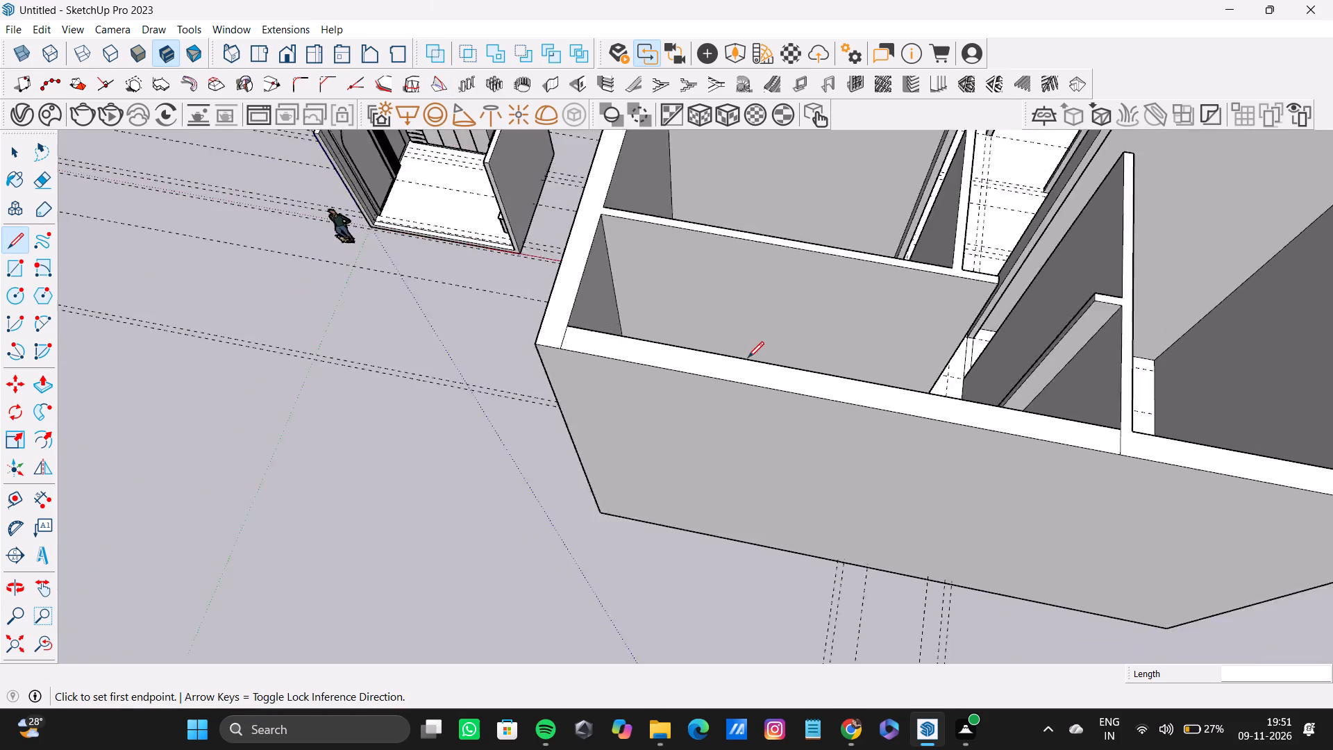
scroll(748, 358, down, 5)
middle_drag(748, 358, 757, 388)
scroll(760, 369, down, 3)
shift+middle_drag(722, 357, 607, 384)
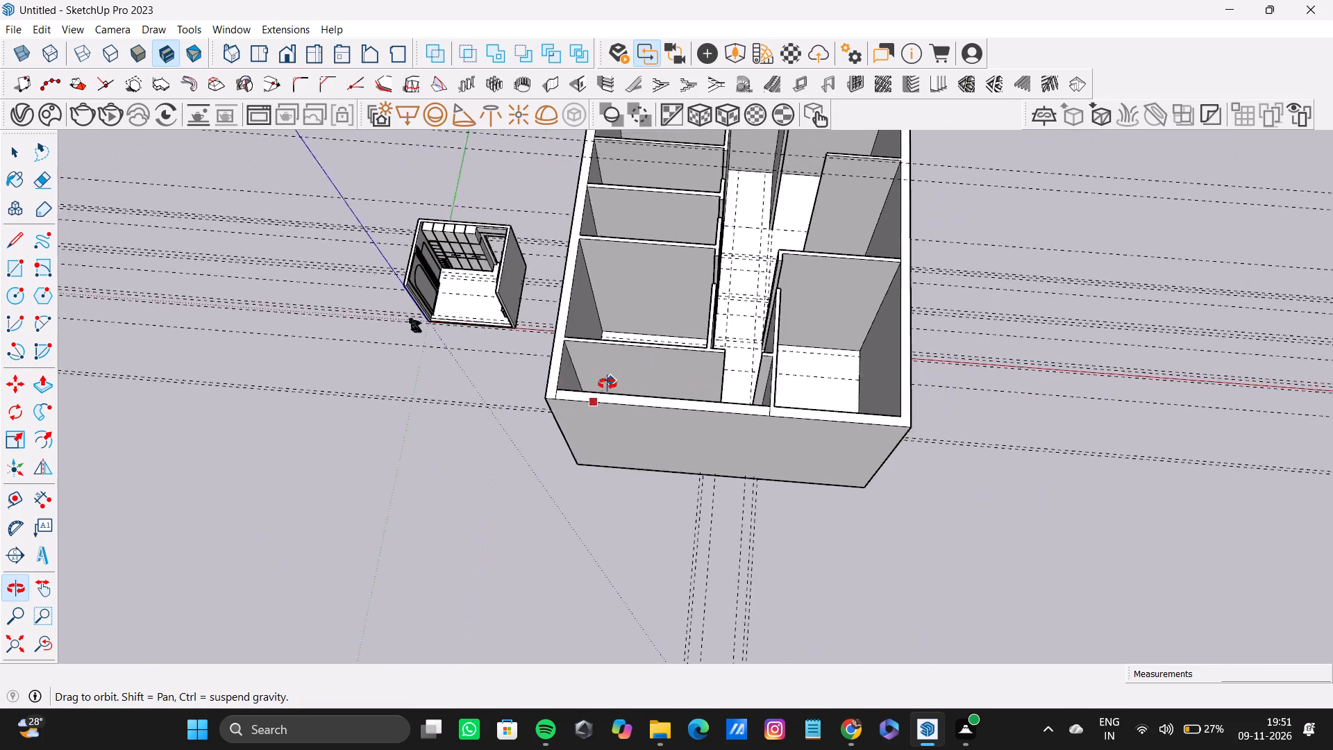
shift+middle_drag(607, 384, 796, 366)
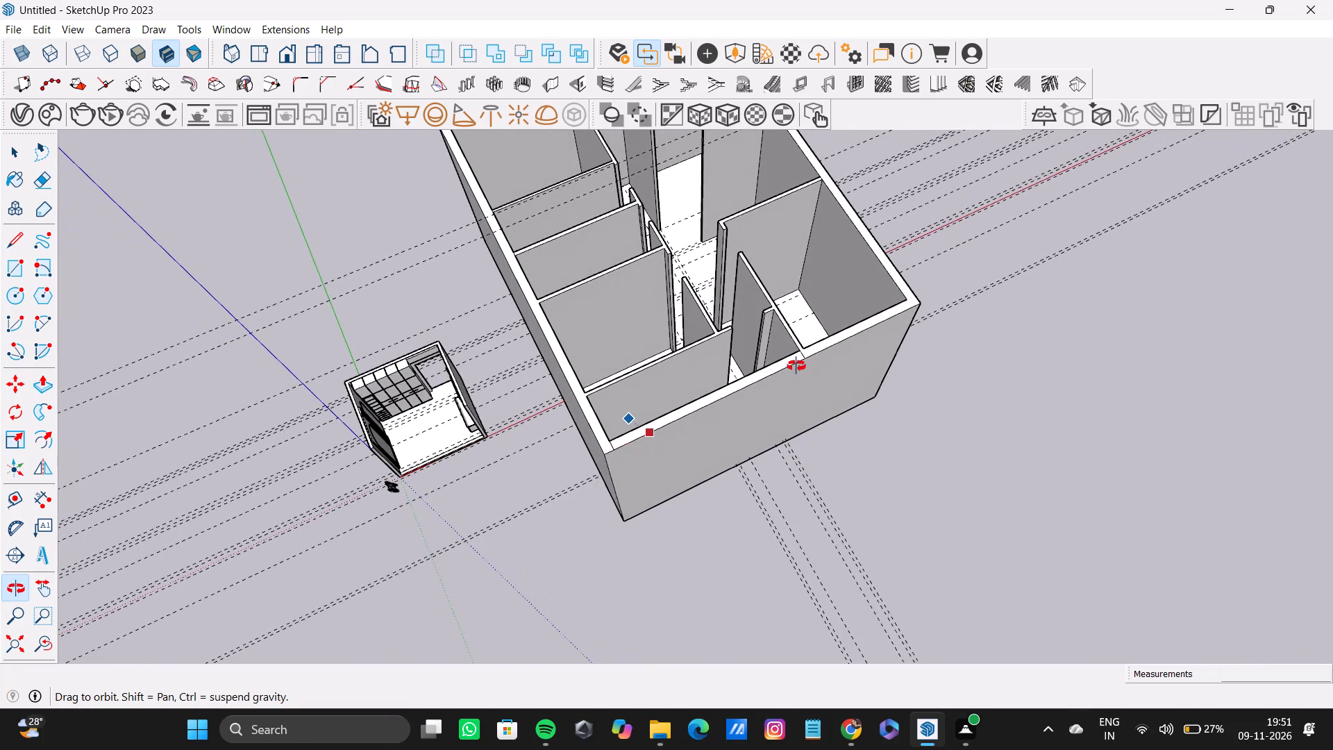
shift+middle_drag(796, 366, 780, 338)
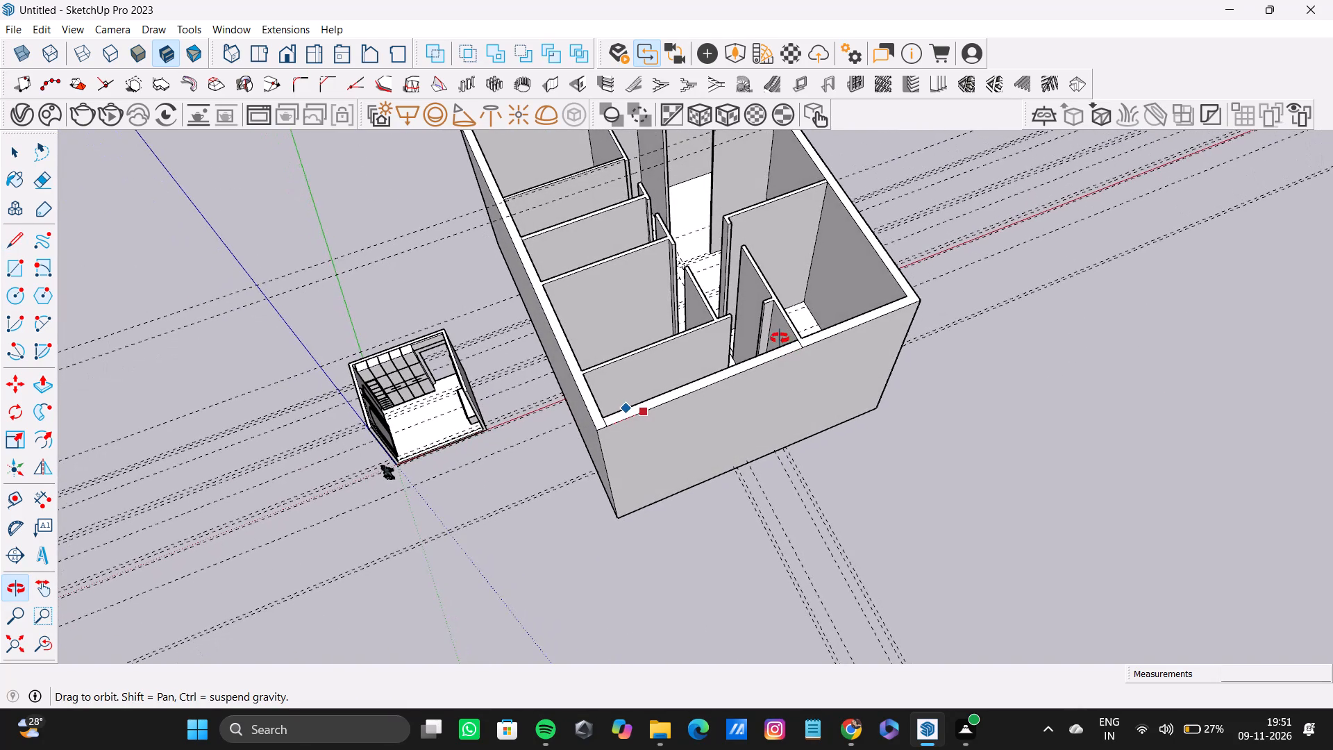
shift+middle_drag(780, 338, 760, 351)
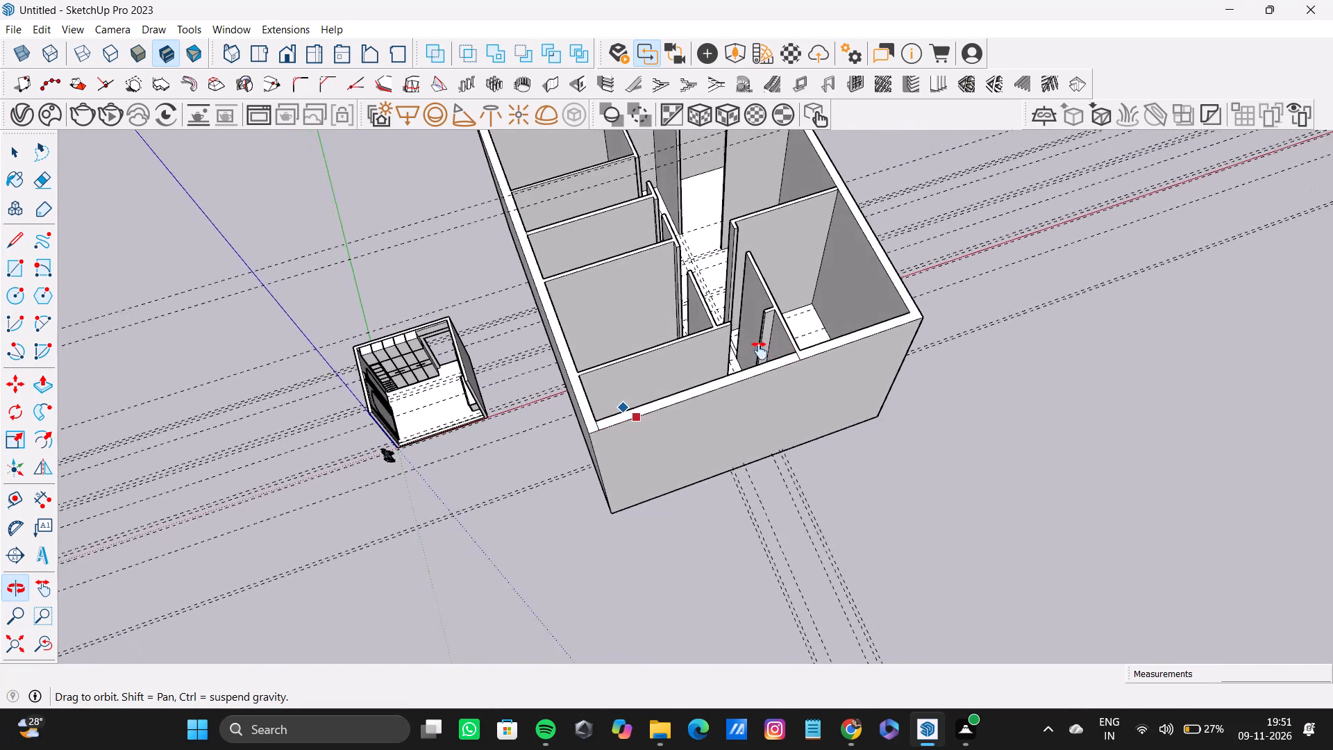
shift+middle_drag(760, 351, 894, 397)
middle_drag(308, 315, 625, 336)
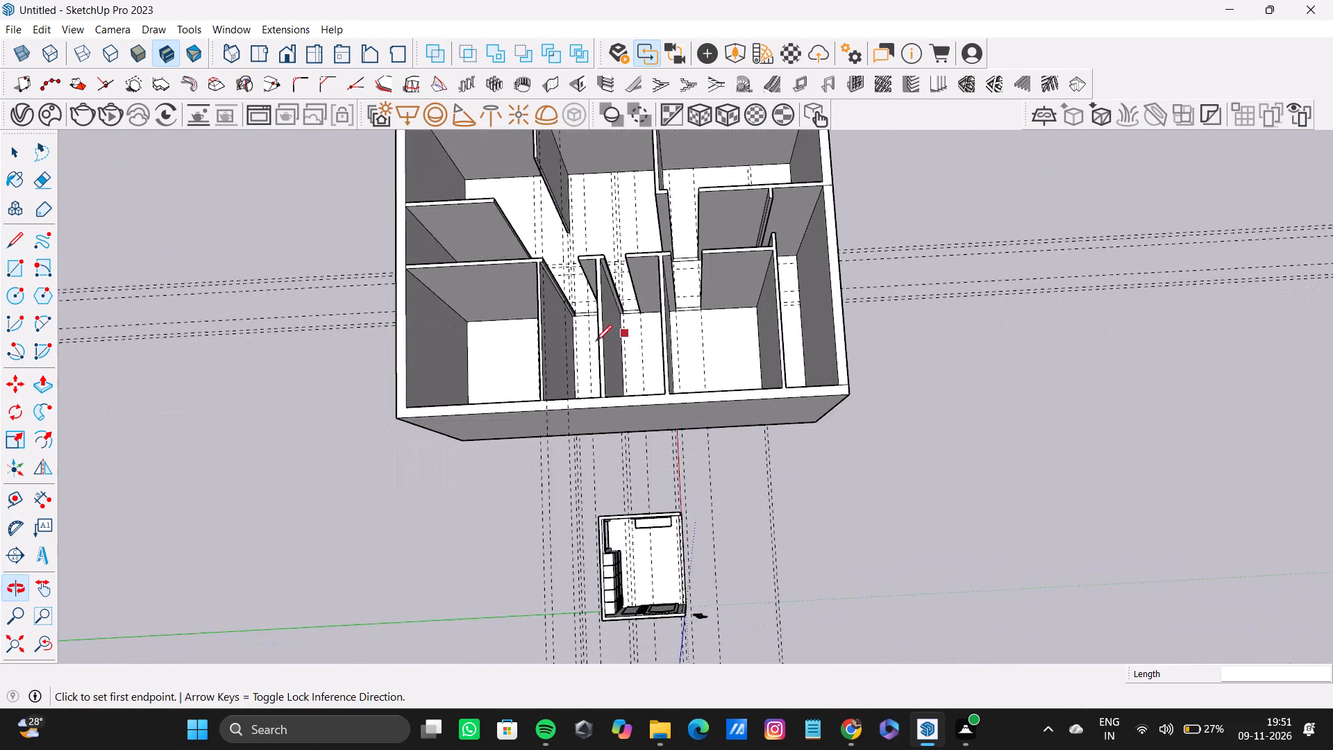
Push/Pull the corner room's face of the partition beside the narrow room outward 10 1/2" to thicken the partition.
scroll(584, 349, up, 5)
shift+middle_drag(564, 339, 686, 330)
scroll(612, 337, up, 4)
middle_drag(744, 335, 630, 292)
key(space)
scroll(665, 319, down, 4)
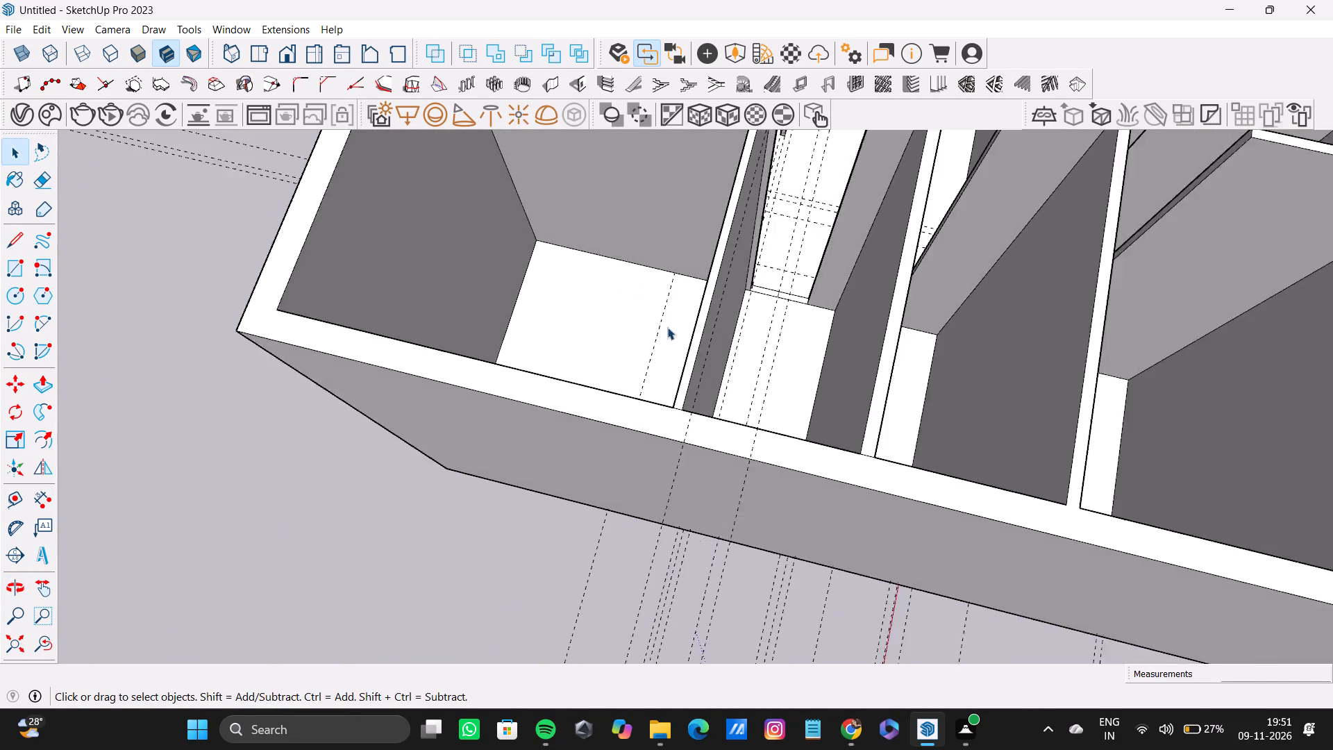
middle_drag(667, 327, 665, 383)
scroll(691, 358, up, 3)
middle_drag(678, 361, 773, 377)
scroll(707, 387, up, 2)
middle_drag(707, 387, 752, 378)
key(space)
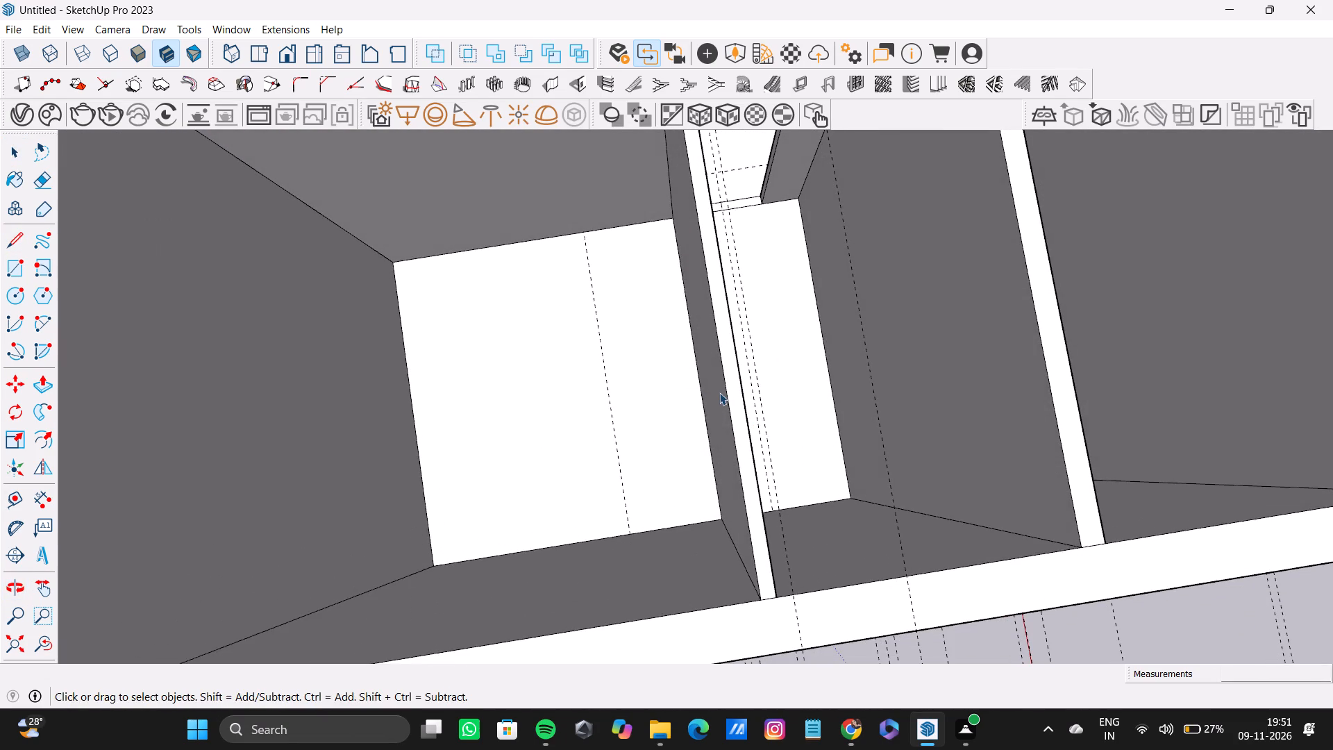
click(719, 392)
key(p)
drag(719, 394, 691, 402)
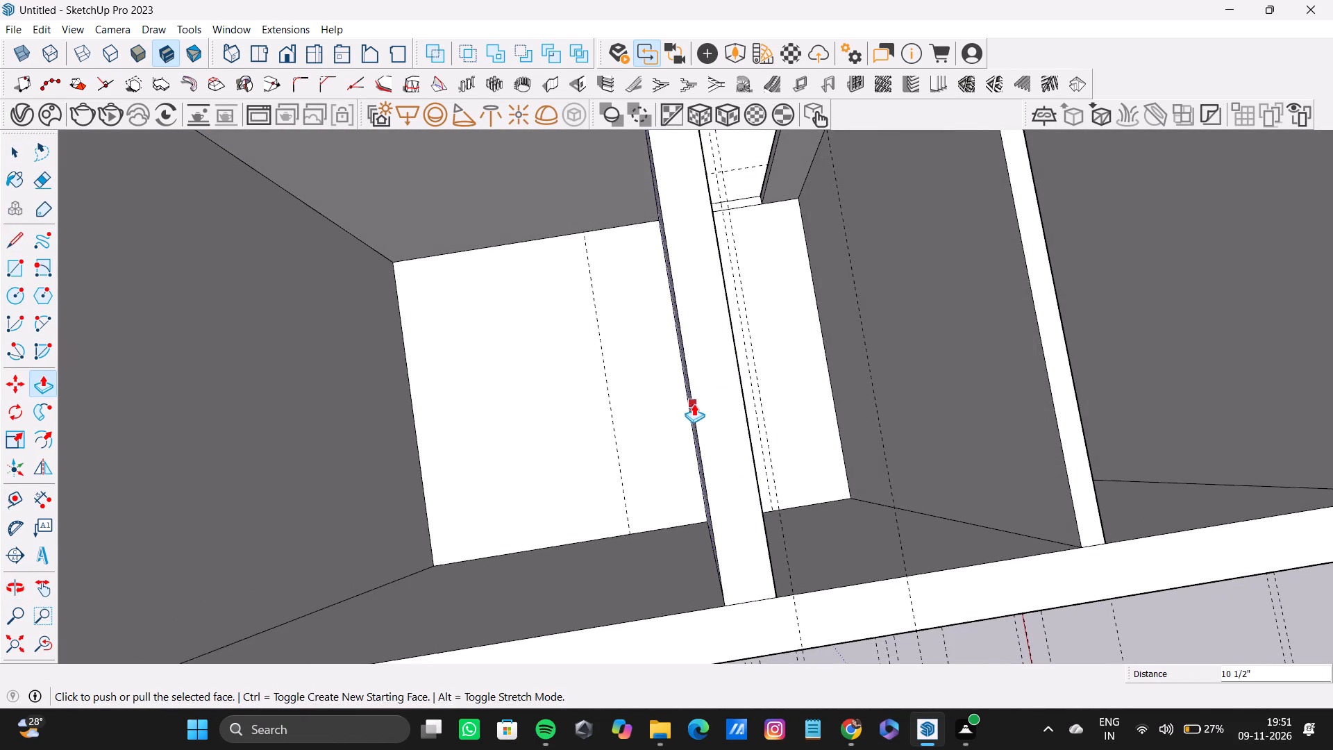
Push/Pull the same partition's corner-room face back toward the narrow room to leave a much thinner partition.
scroll(694, 409, down, 9)
middle_drag(693, 415, 762, 381)
scroll(657, 392, up, 4)
drag(732, 389, 739, 387)
key(ctrl+z)
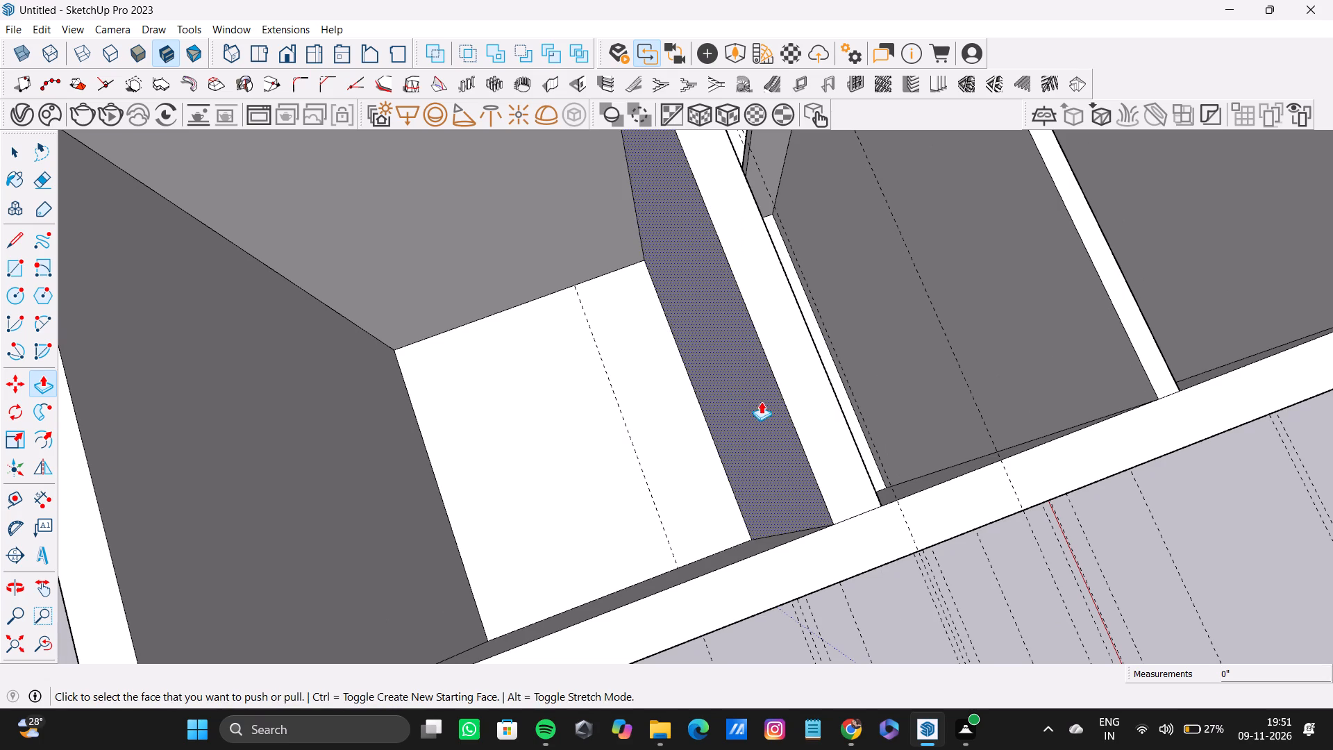
drag(763, 401, 790, 402)
key(space)
At the building's opposite side, Push/Pull the middle room's face of the partition beside the corner room outward 1 3/4".
scroll(782, 401, down, 4)
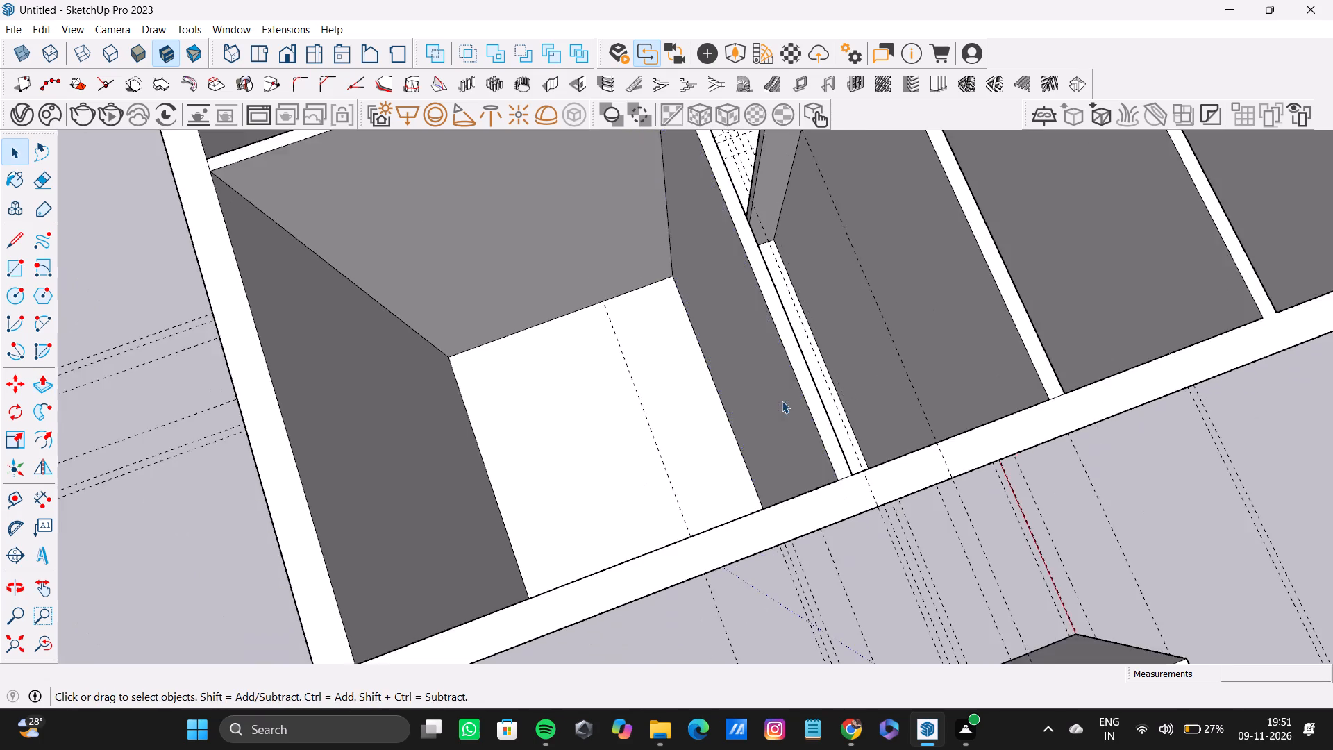
scroll(782, 401, down, 9)
shift+middle_drag(776, 402, 613, 421)
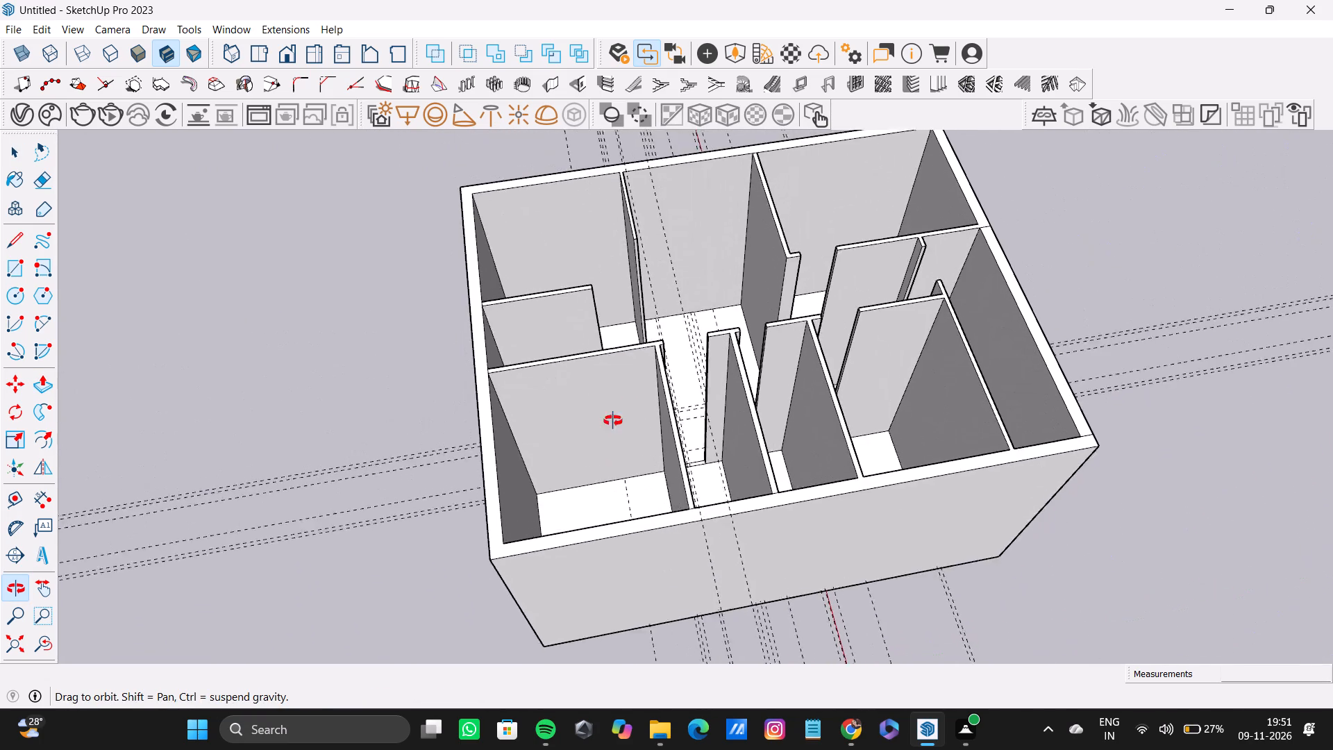
shift+middle_drag(613, 421, 512, 355)
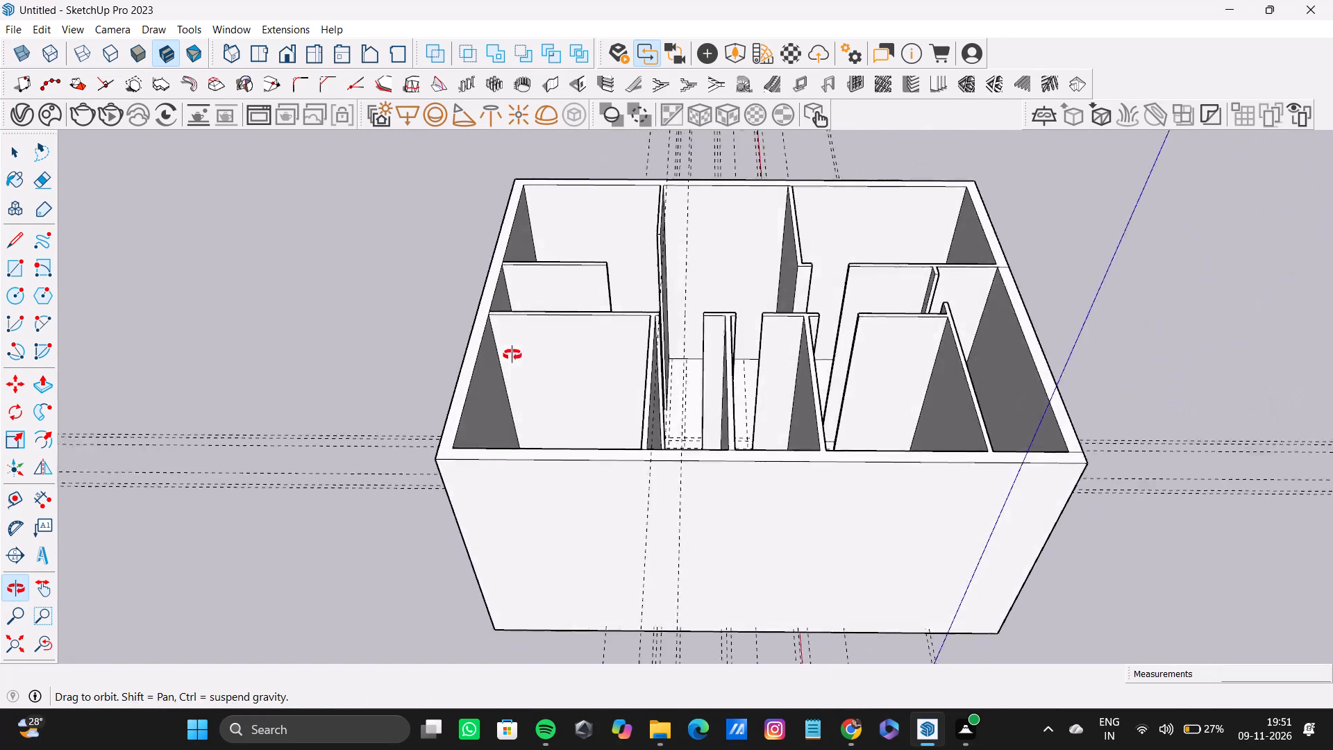
shift+middle_drag(512, 355, 469, 458)
scroll(658, 283, up, 7)
shift+middle_drag(670, 262, 678, 388)
scroll(759, 282, up, 4)
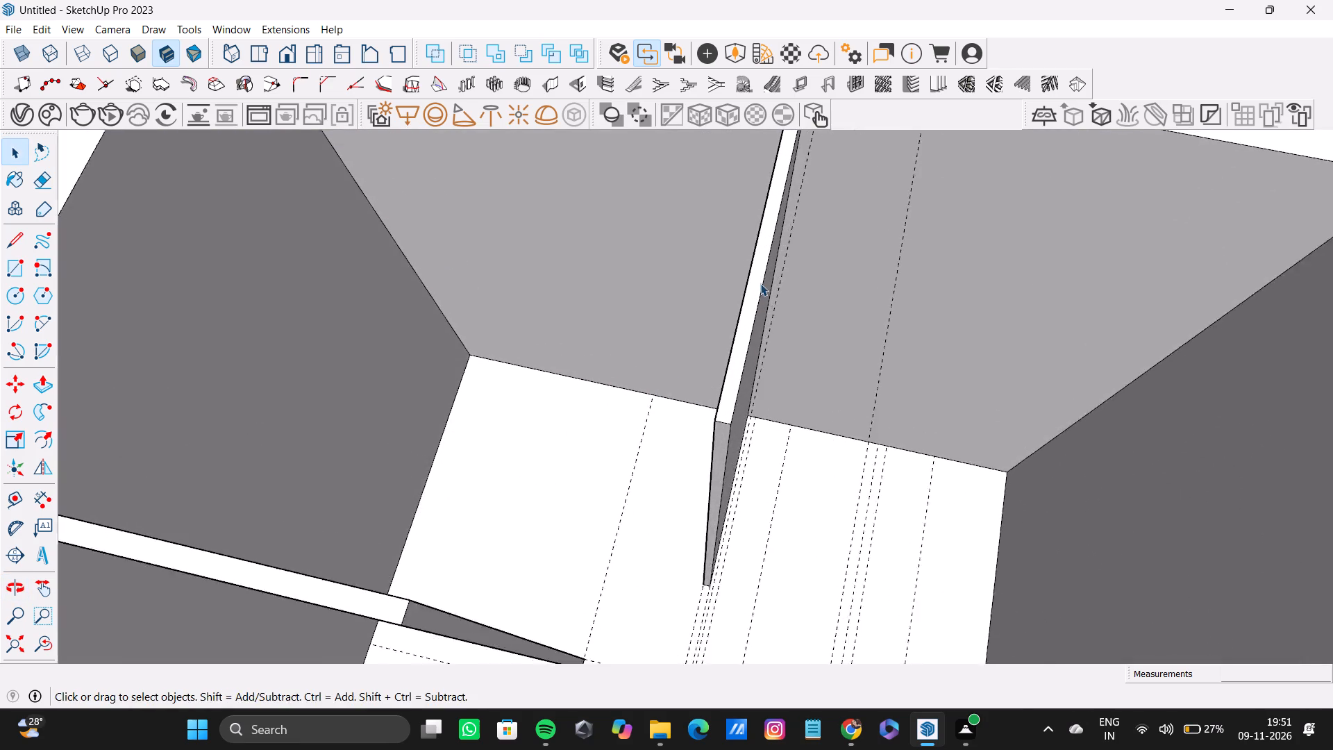
scroll(760, 283, up, 4)
middle_drag(764, 287, 725, 275)
scroll(805, 333, up, 3)
click(749, 337)
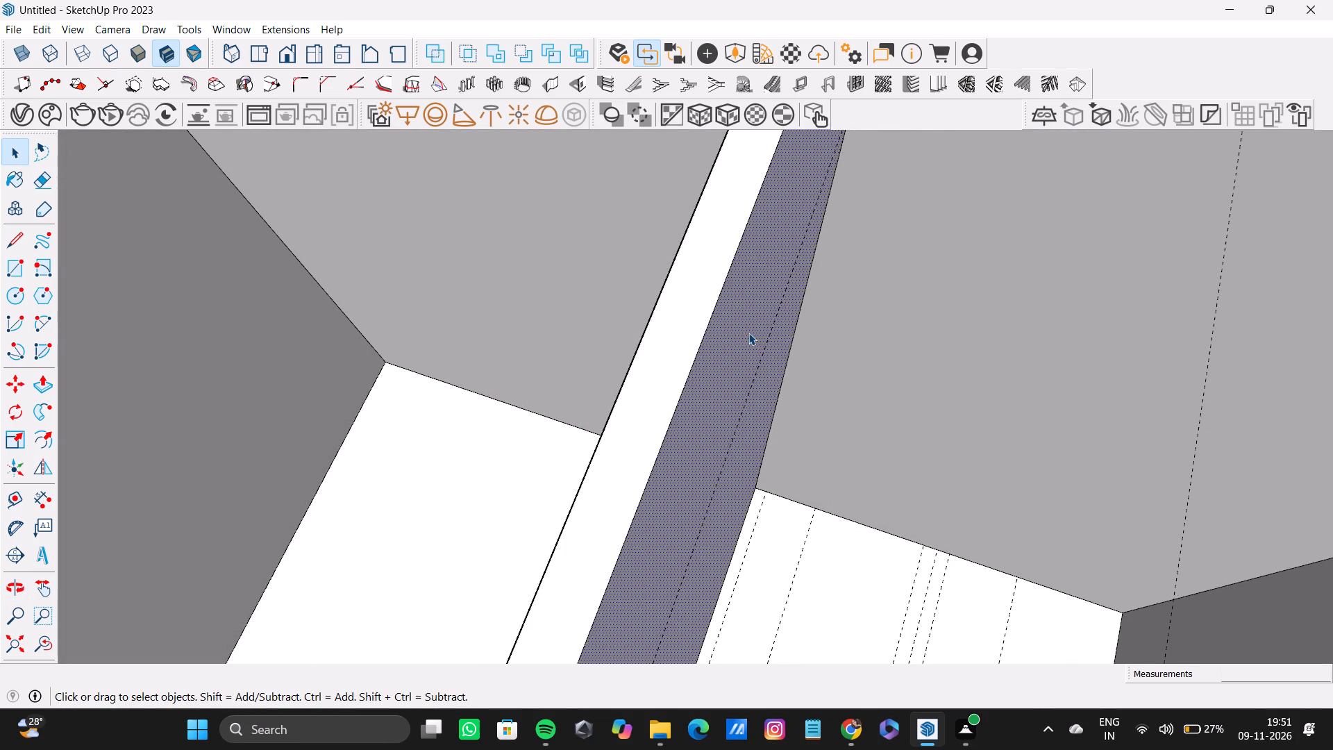
key(p)
drag(748, 332, 762, 335)
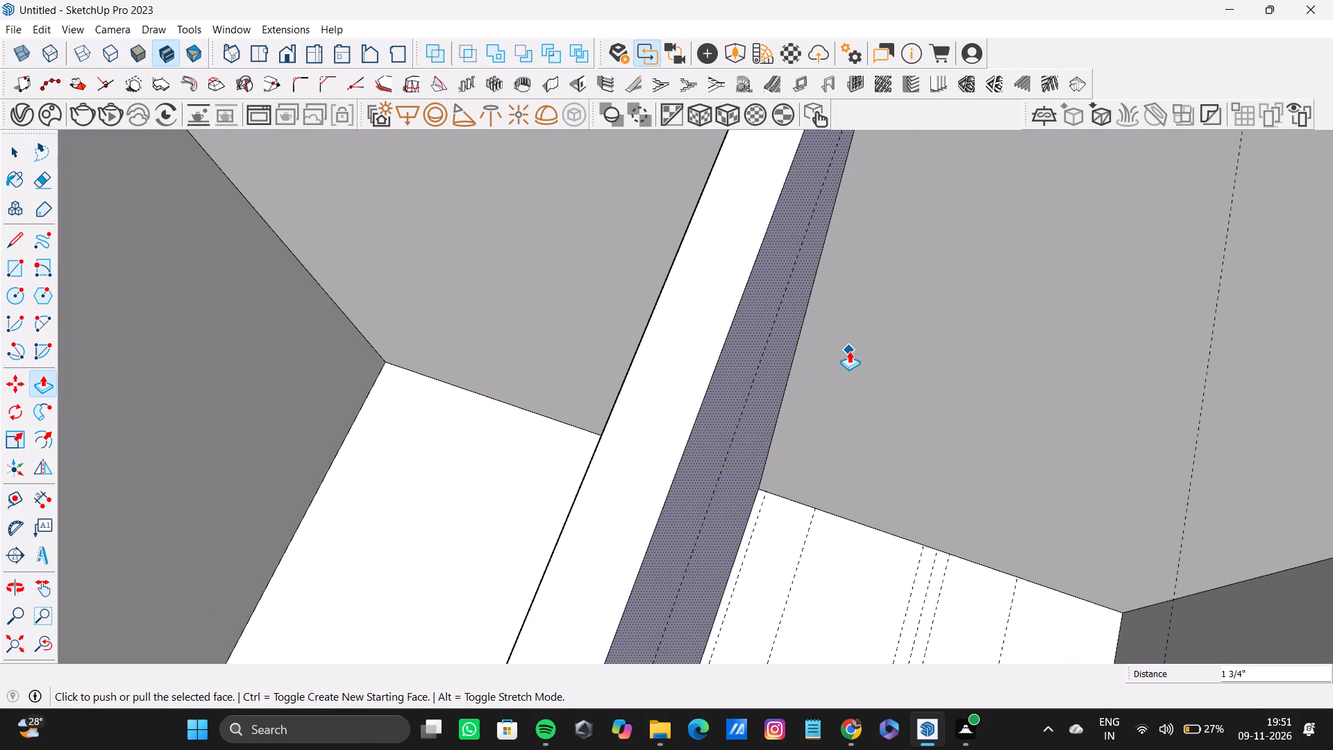
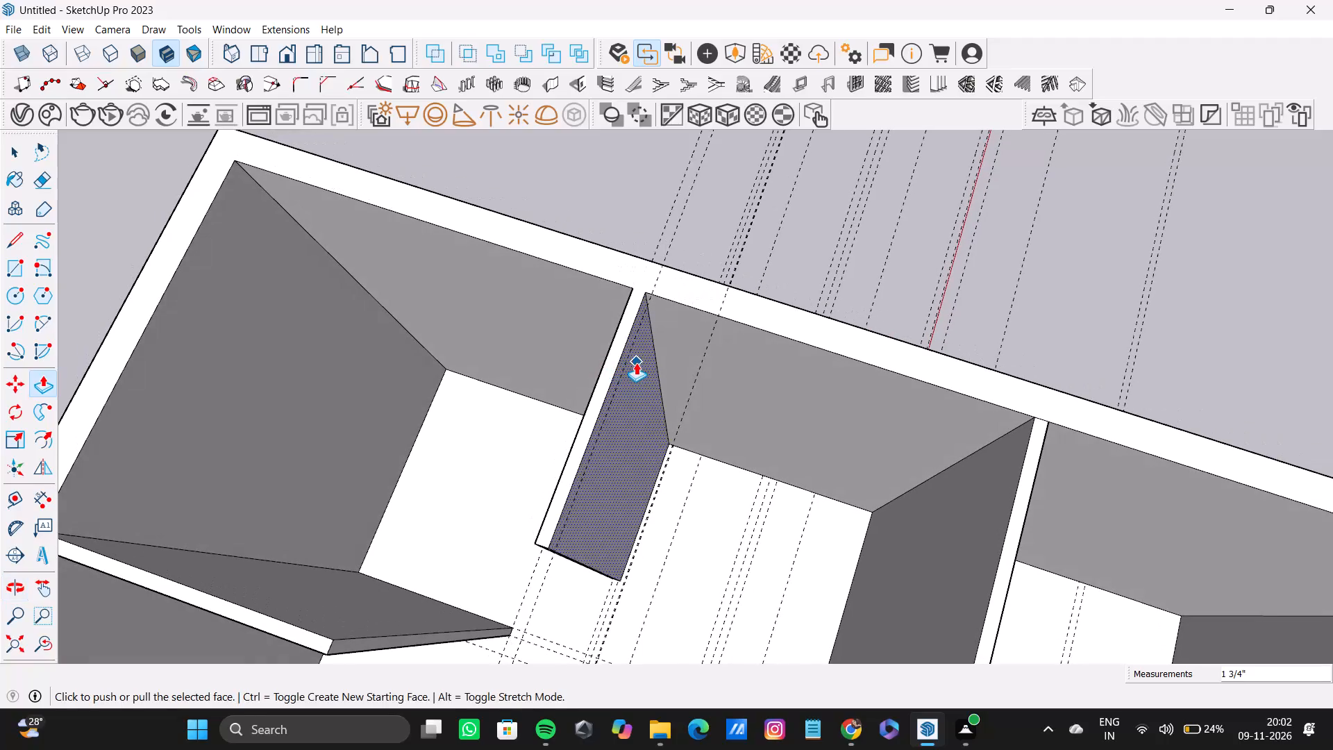
Readjust the thickness of the partition between the middle and corner rooms by Push/Pulling its middle-room face, undoing the over-push.
drag(639, 360, 637, 366)
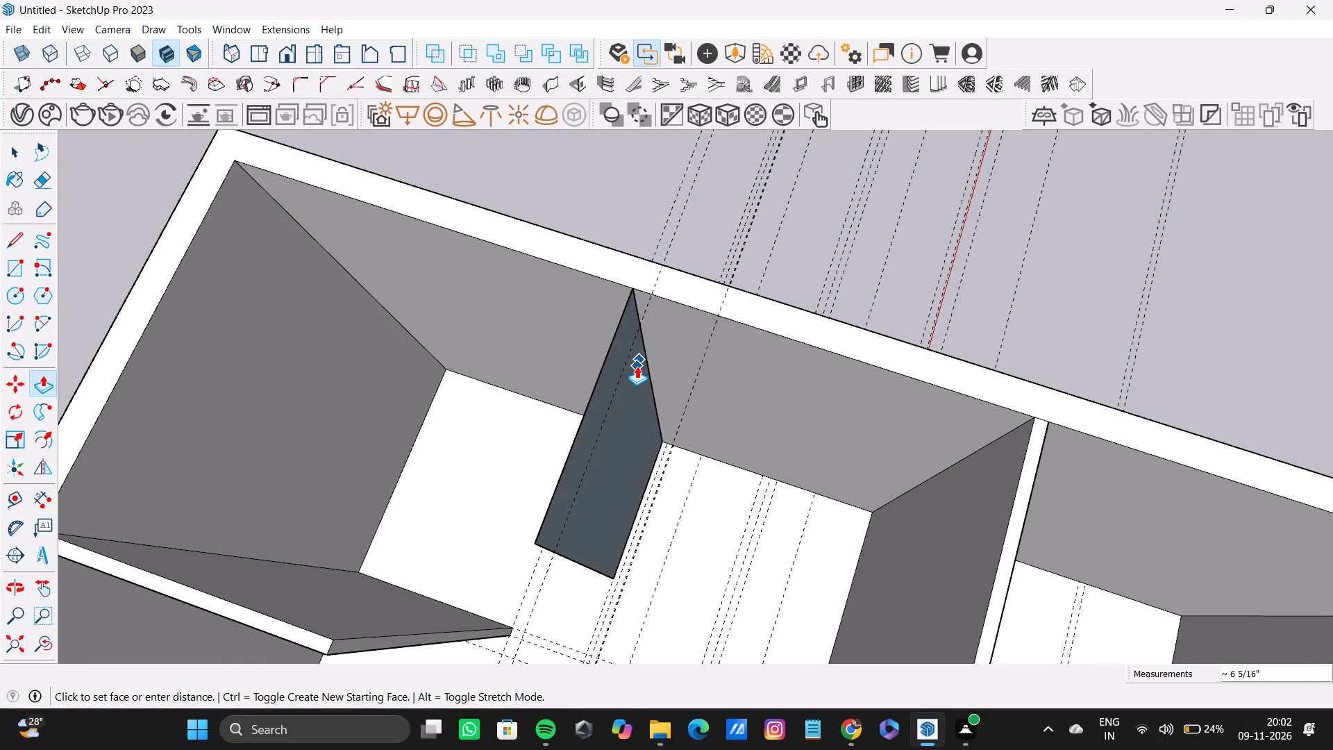
drag(637, 366, 634, 366)
key(ctrl+z)
click(615, 375)
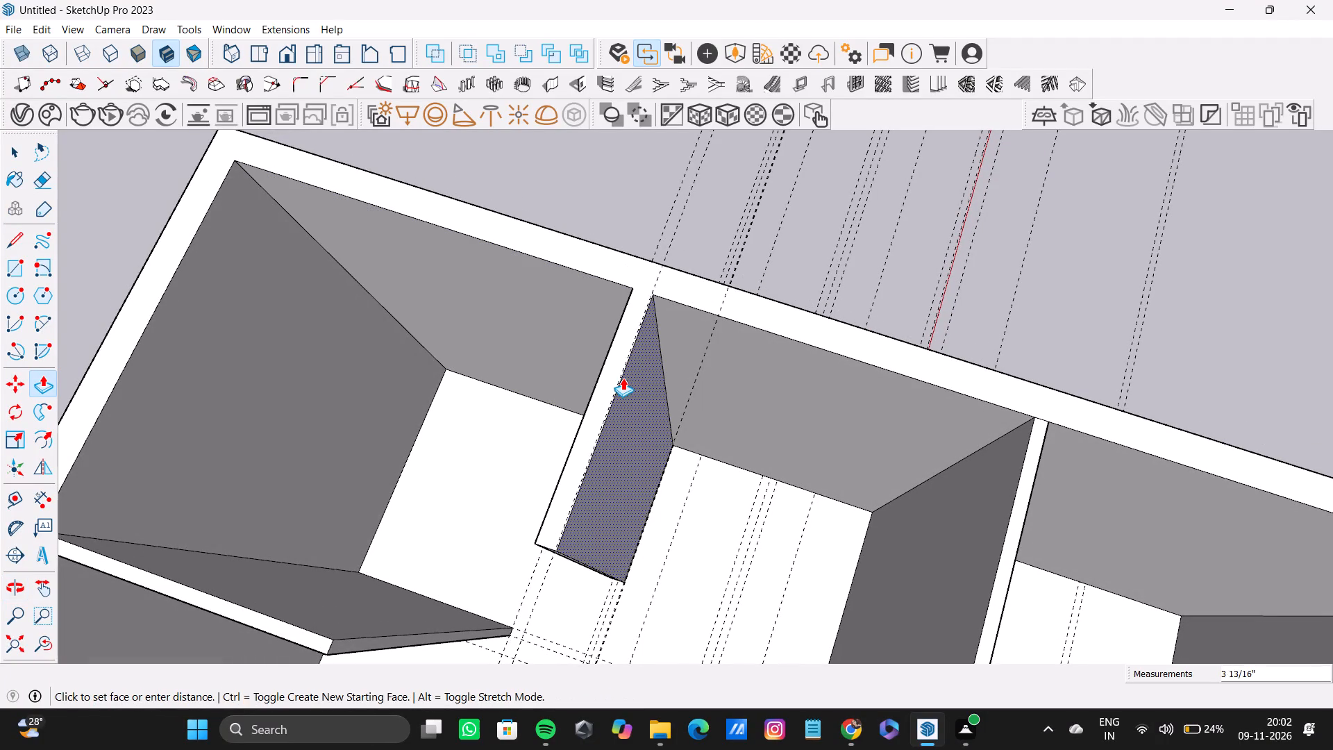
Push/Pull the top of the end wall section across the narrow room and corridor down 30' 5 9/16" to open that end.
scroll(613, 378, down, 12)
shift+middle_drag(608, 386, 627, 267)
scroll(714, 431, down, 3)
middle_drag(693, 454, 488, 425)
scroll(486, 428, down, 5)
shift+middle_drag(662, 460, 496, 257)
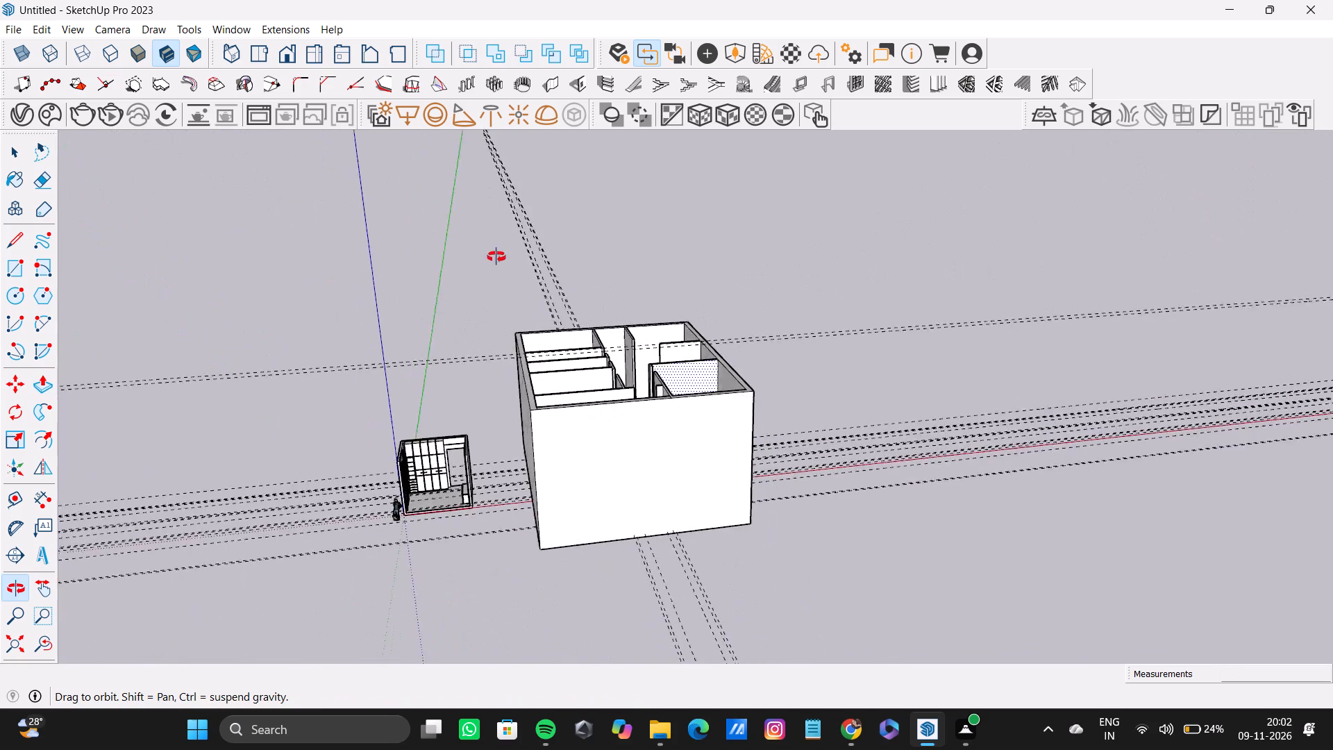
shift+middle_drag(496, 257, 495, 434)
shift+scroll(596, 424, down, 3)
shift+middle_drag(594, 433, 536, 483)
scroll(541, 444, up, 12)
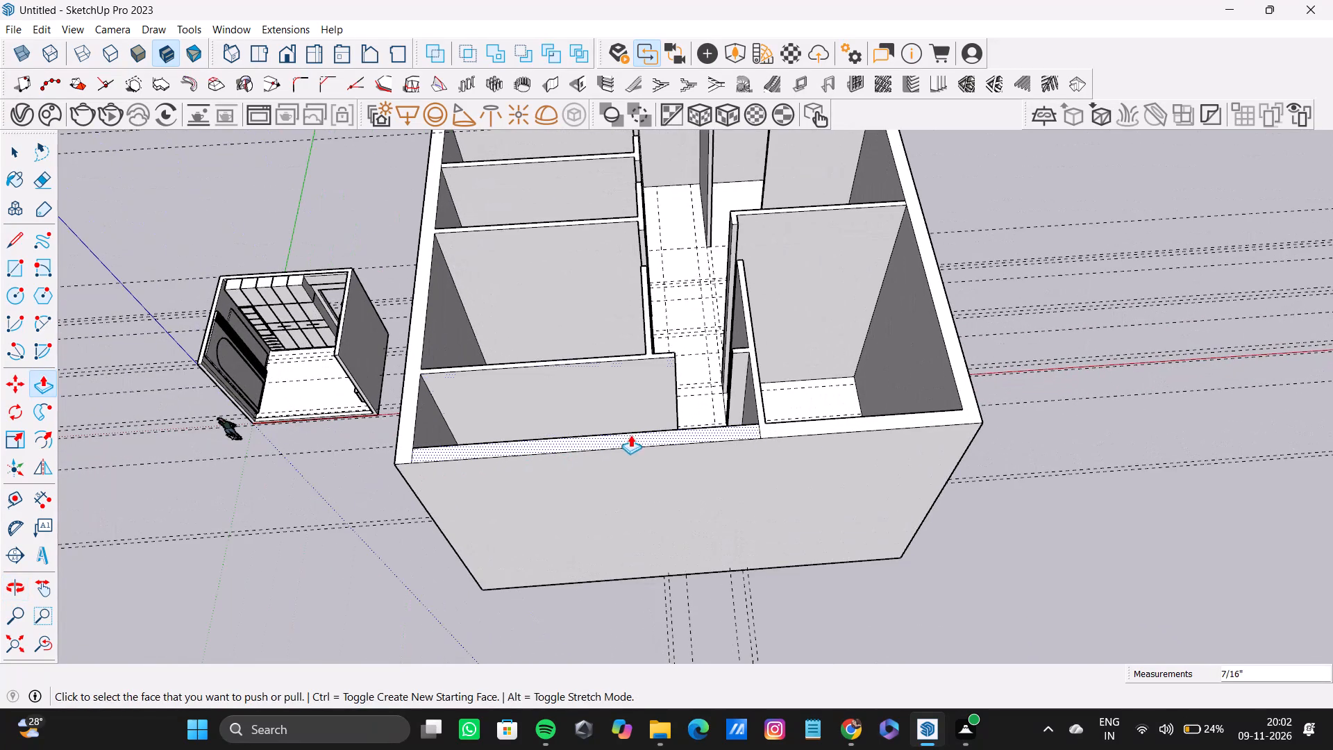
drag(660, 439, 670, 596)
Shift the short corridor wall behind the open end into its room by Push/Pulling its room-side face out and corridor-side face in.
scroll(610, 526, down, 5)
middle_drag(607, 526, 557, 308)
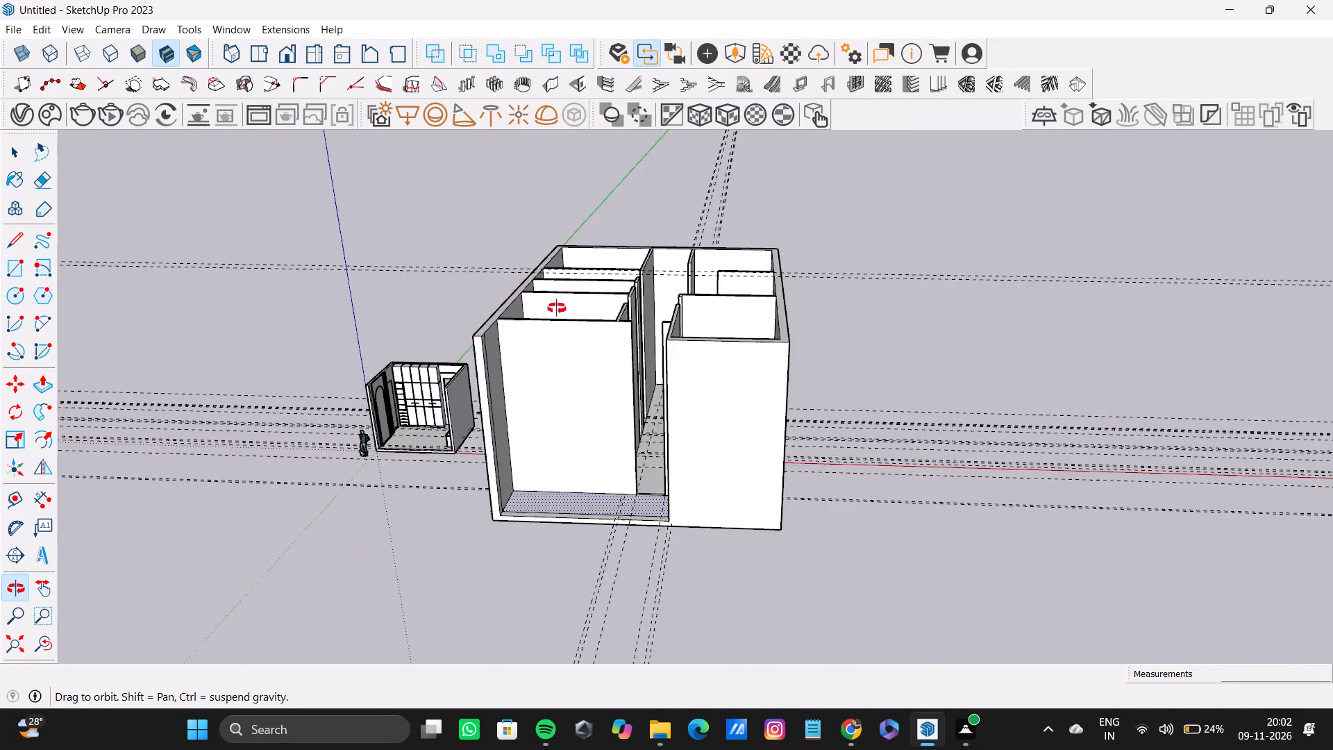
middle_drag(557, 308, 592, 432)
scroll(687, 374, up, 12)
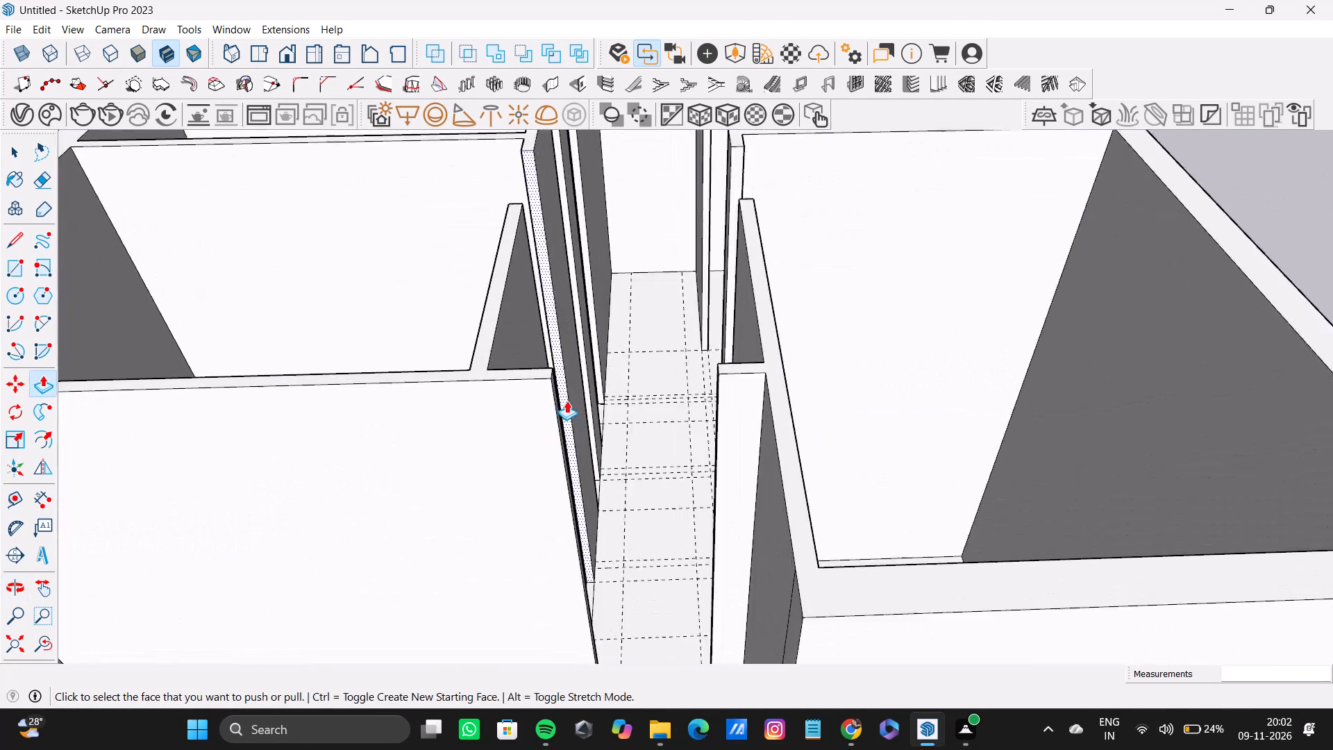
shift+middle_drag(567, 401, 660, 422)
scroll(821, 444, down, 5)
shift+scroll(816, 444, up, 1)
shift+middle_drag(816, 444, 973, 544)
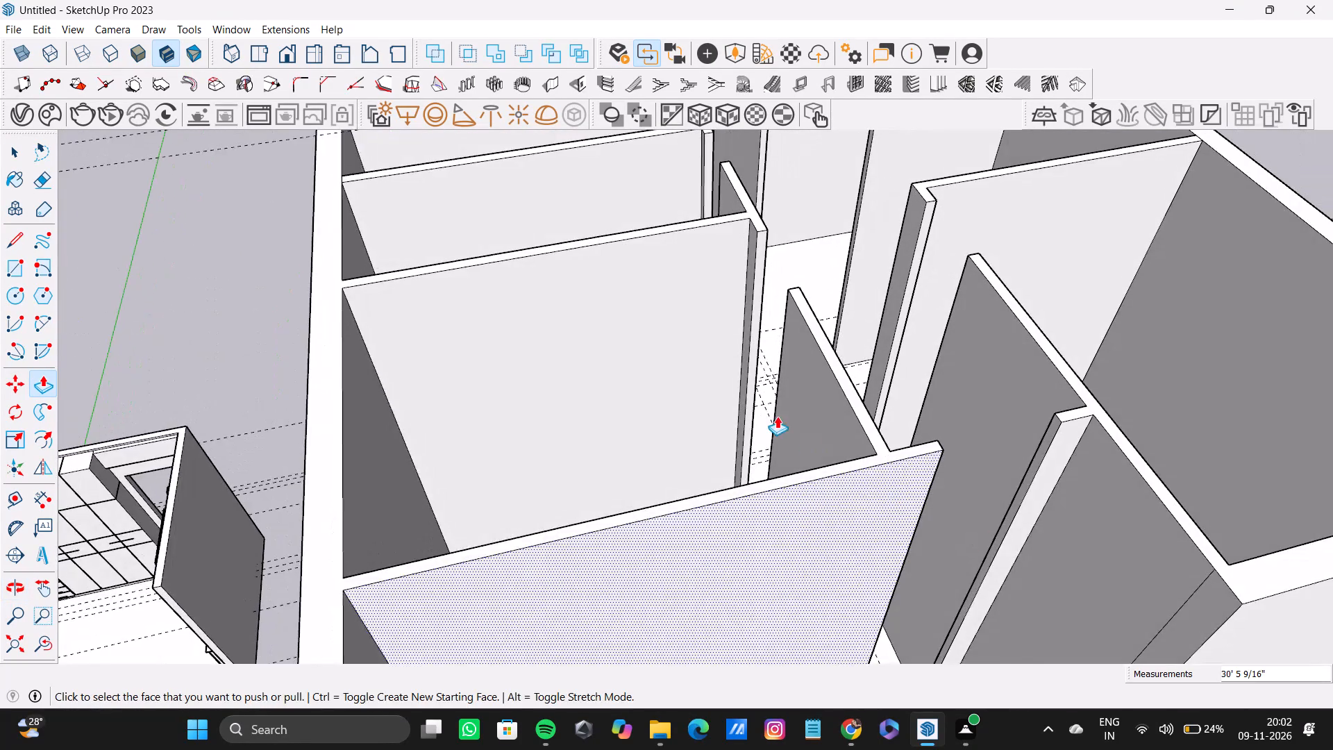
scroll(778, 415, up, 2)
drag(837, 396, 765, 390)
scroll(815, 408, down, 5)
middle_drag(837, 419, 501, 351)
drag(578, 317, 553, 285)
Push/Pull the corridor end of the cross partition at the open end back to just beyond the shifted short wall.
scroll(512, 316, down, 1)
middle_drag(512, 317, 668, 350)
scroll(711, 438, up, 3)
shift+middle_drag(710, 438, 573, 392)
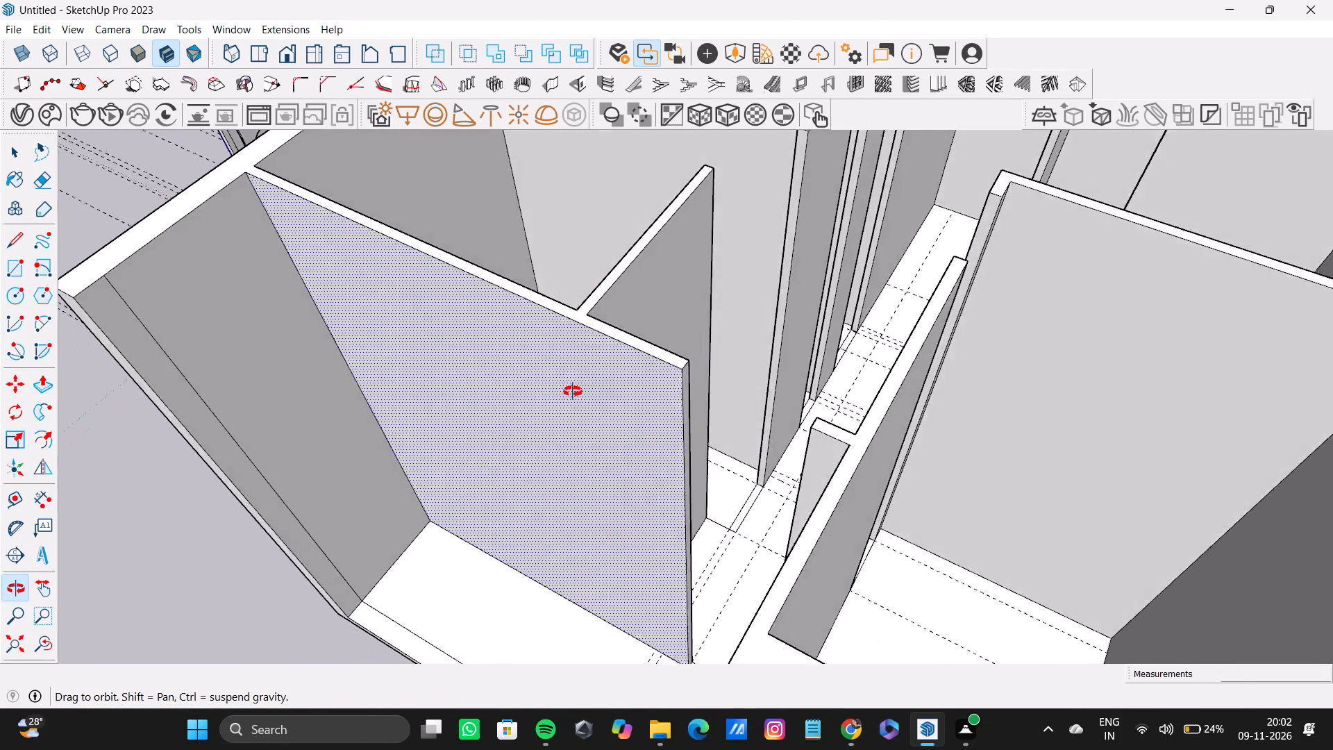
shift+middle_drag(573, 392, 572, 392)
drag(669, 399, 585, 350)
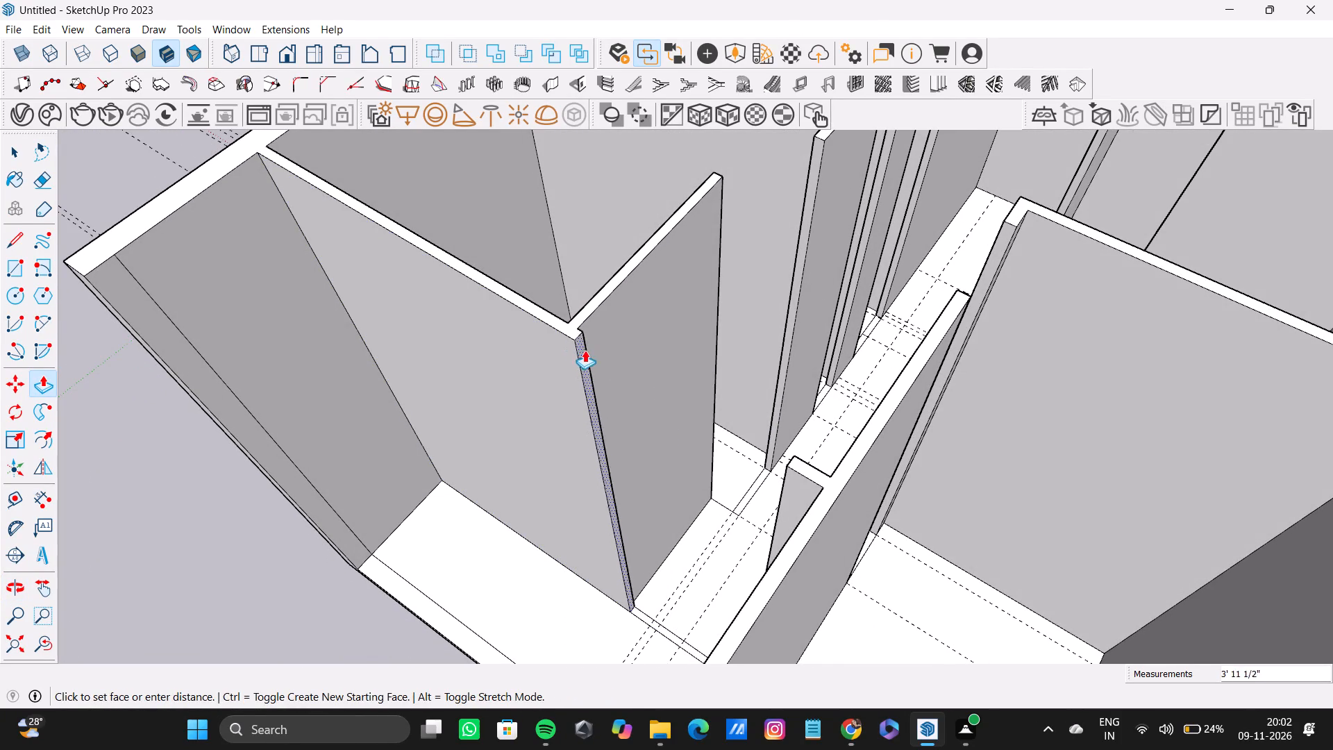
drag(585, 350, 596, 372)
scroll(582, 373, down, 4)
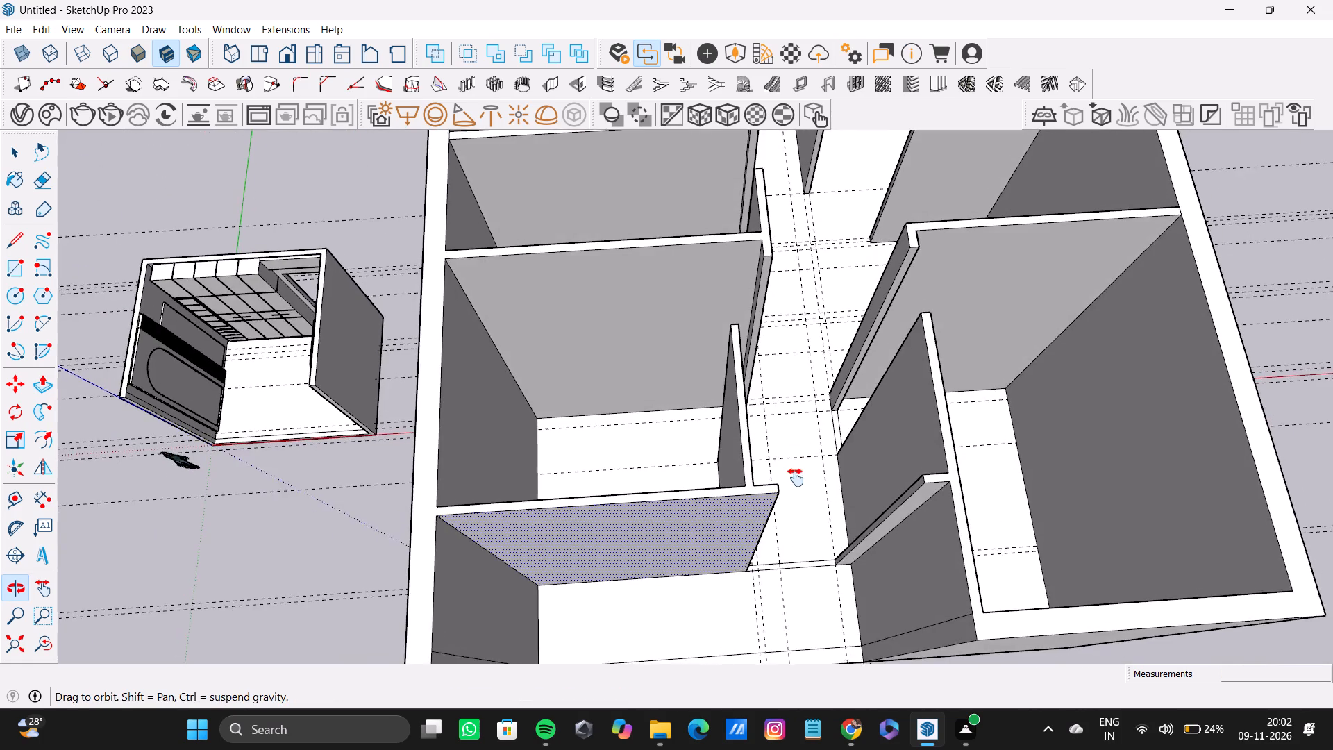
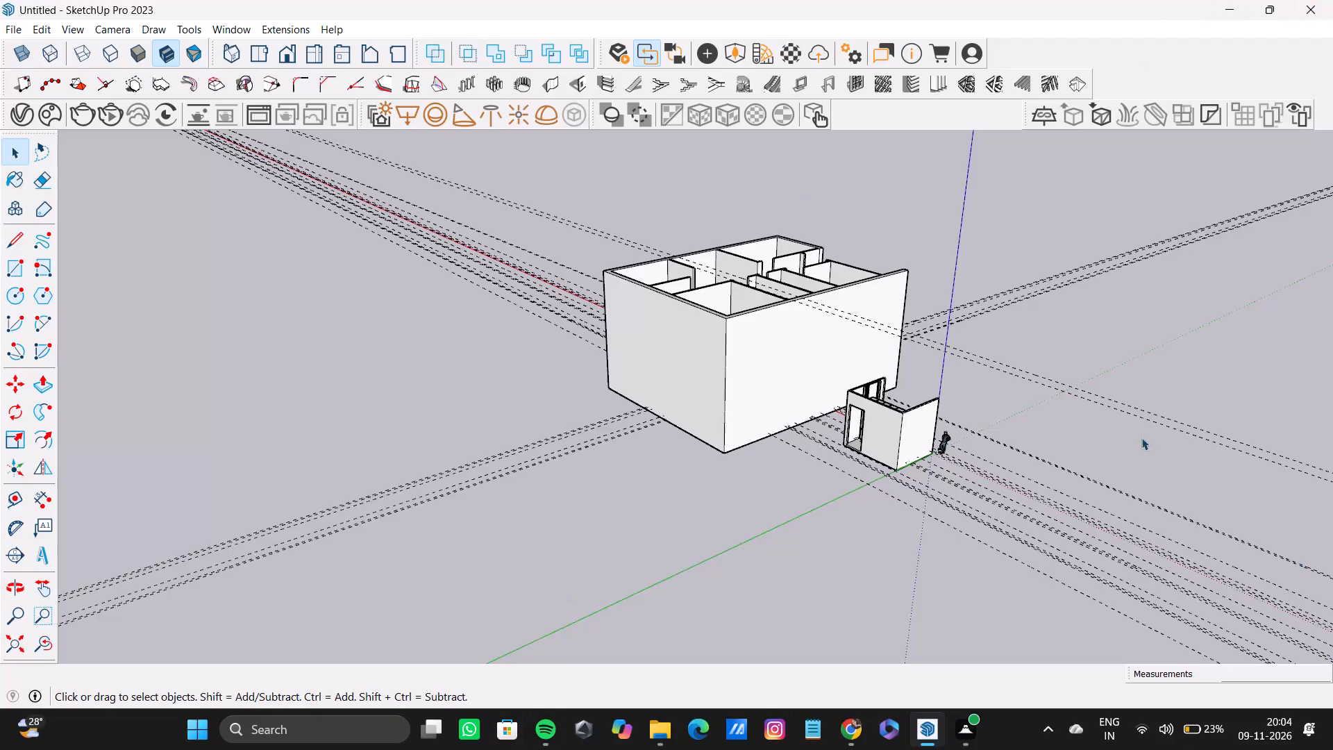
Slightly adjust the thickness of the partition between the corner and middle rooms by Push/Pulling its middle-room face.
scroll(991, 396, down, 20)
scroll(991, 396, down, 1)
scroll(871, 333, down, 9)
middle_drag(862, 359, 641, 485)
scroll(885, 405, down, 5)
scroll(885, 405, up, 1)
shift+middle_drag(885, 405, 757, 516)
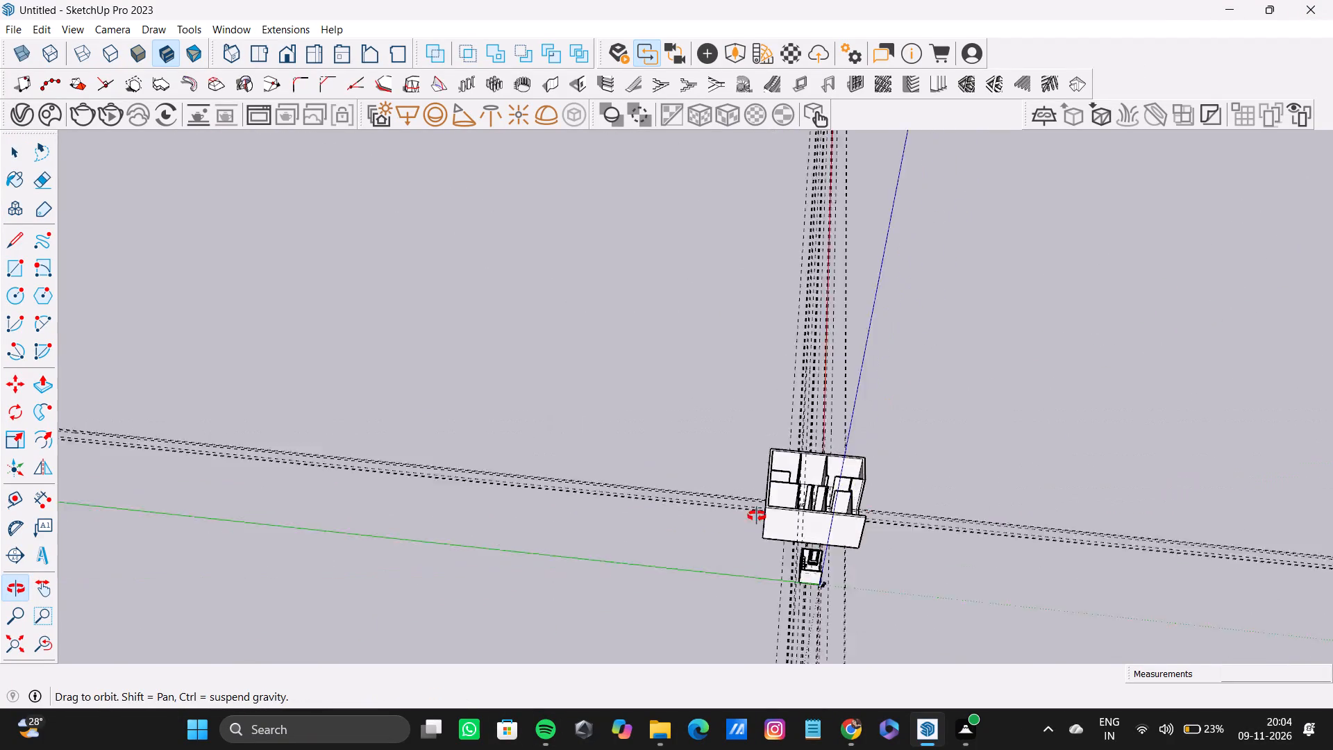
shift+middle_drag(757, 516, 766, 501)
scroll(792, 476, up, 8)
shift+middle_drag(785, 499, 941, 411)
scroll(746, 404, up, 10)
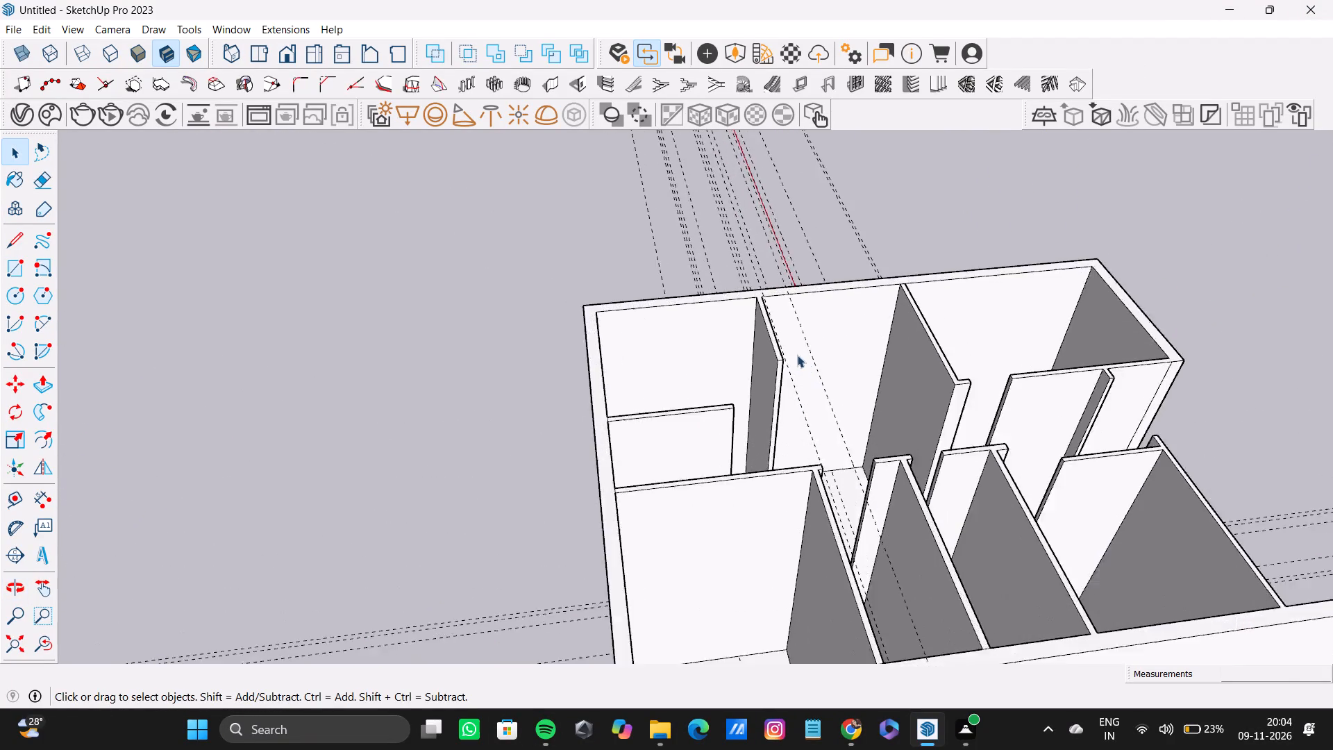
scroll(797, 355, up, 2)
middle_drag(797, 355, 670, 391)
middle_drag(763, 368, 743, 465)
scroll(737, 421, up, 9)
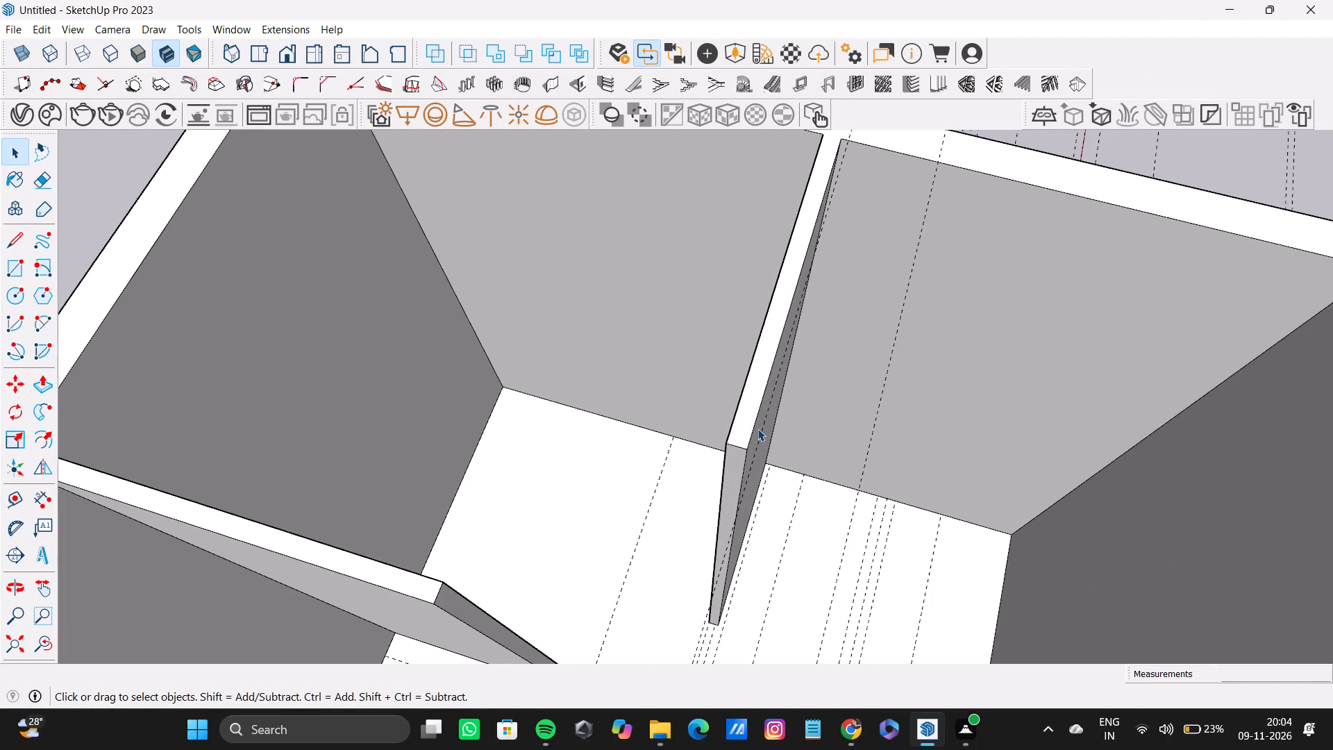
click(757, 431)
key(p)
drag(753, 433, 759, 442)
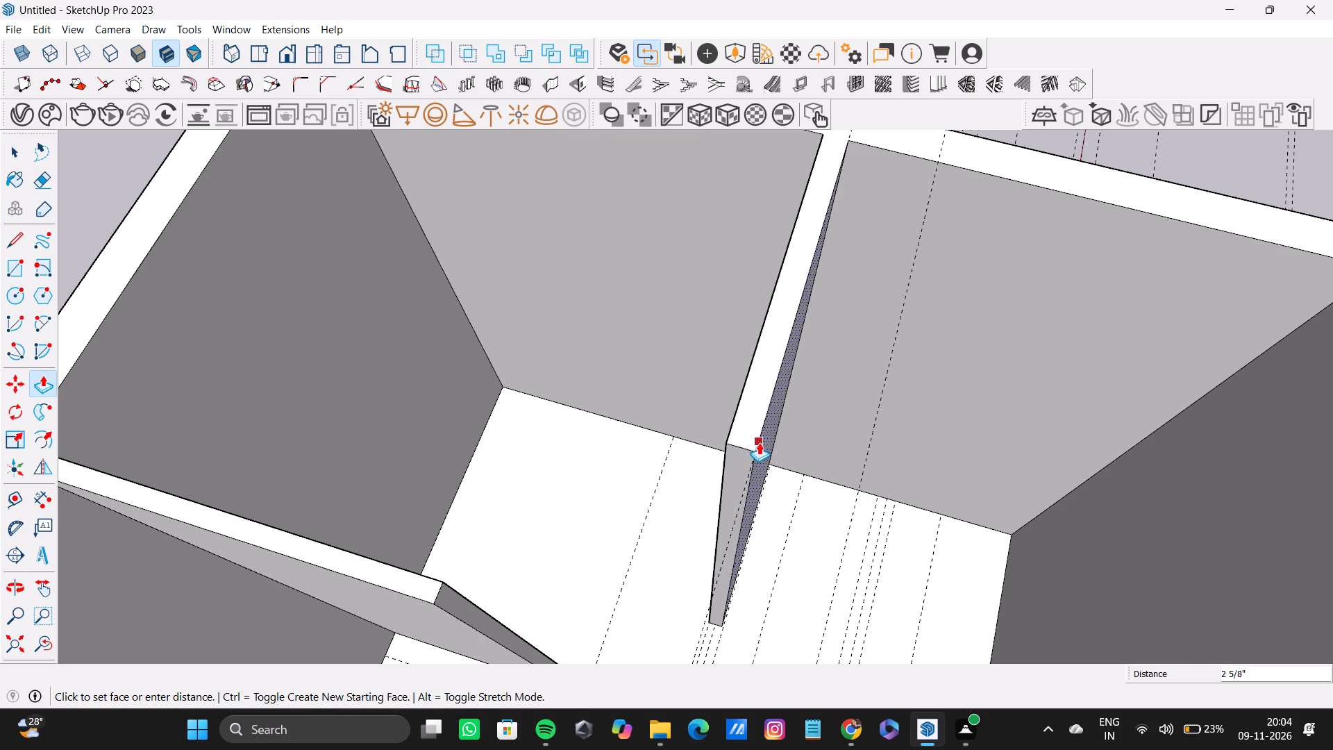
drag(759, 442, 746, 452)
key(space)
Examine the building's partition layout, corridor and open end from above, together with the furnished room beside it.
scroll(746, 452, down, 9)
middle_drag(745, 453, 745, 455)
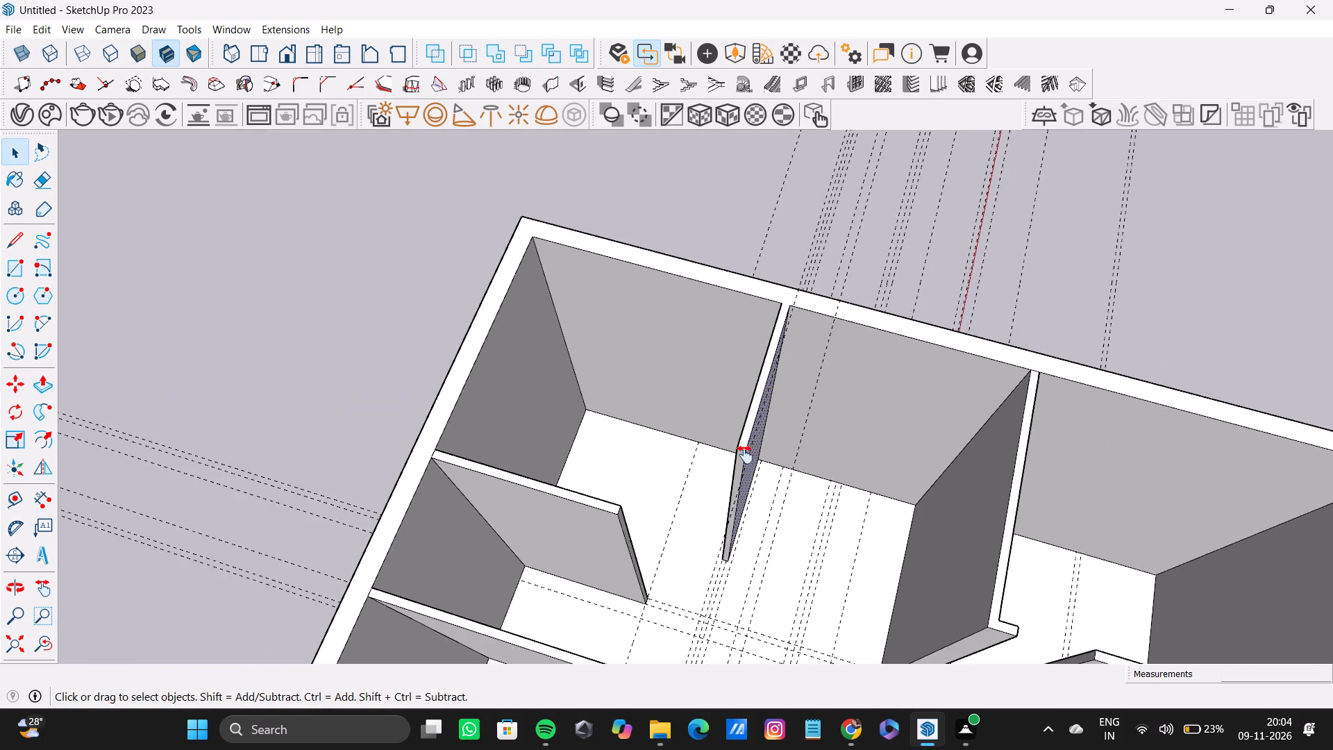
middle_drag(745, 455, 953, 491)
scroll(887, 370, down, 8)
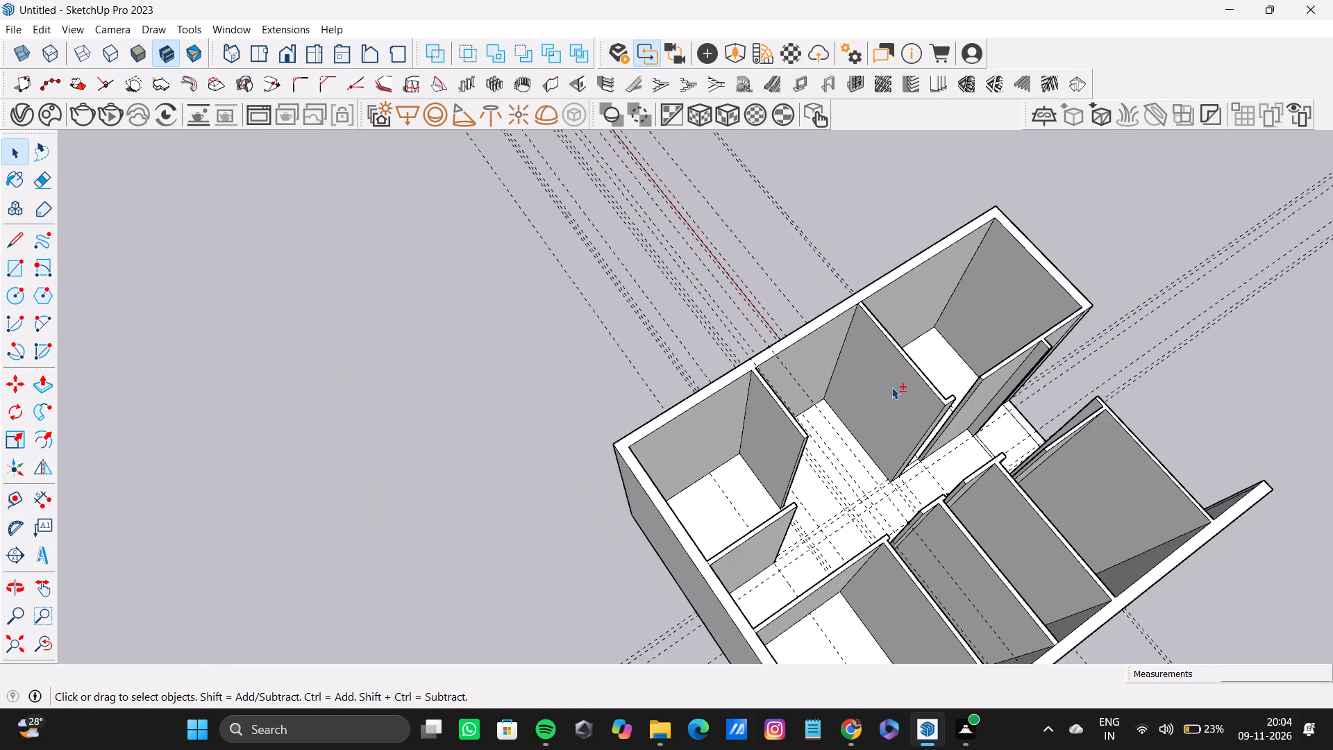
shift+middle_drag(891, 387, 863, 388)
scroll(858, 416, down, 4)
shift+middle_drag(879, 472, 694, 324)
middle_drag(693, 322, 570, 355)
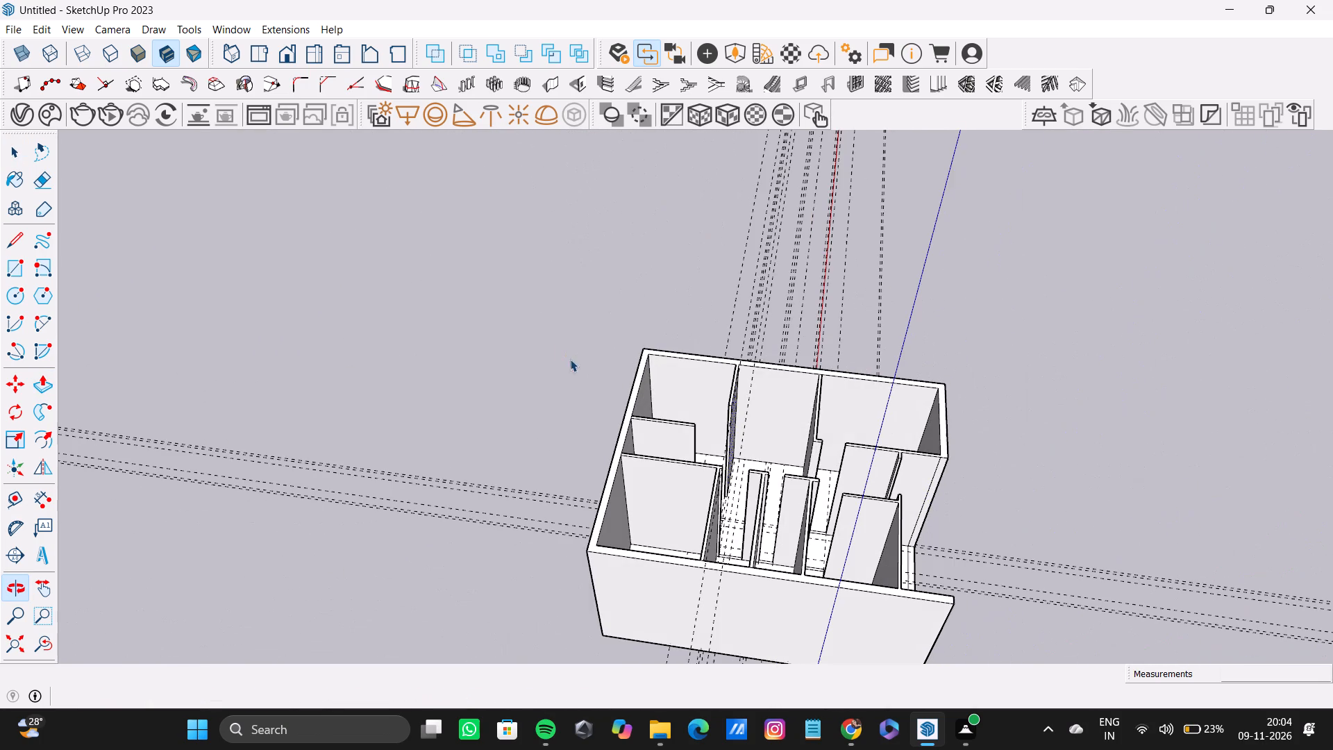
scroll(844, 438, down, 5)
shift+middle_drag(841, 450, 840, 460)
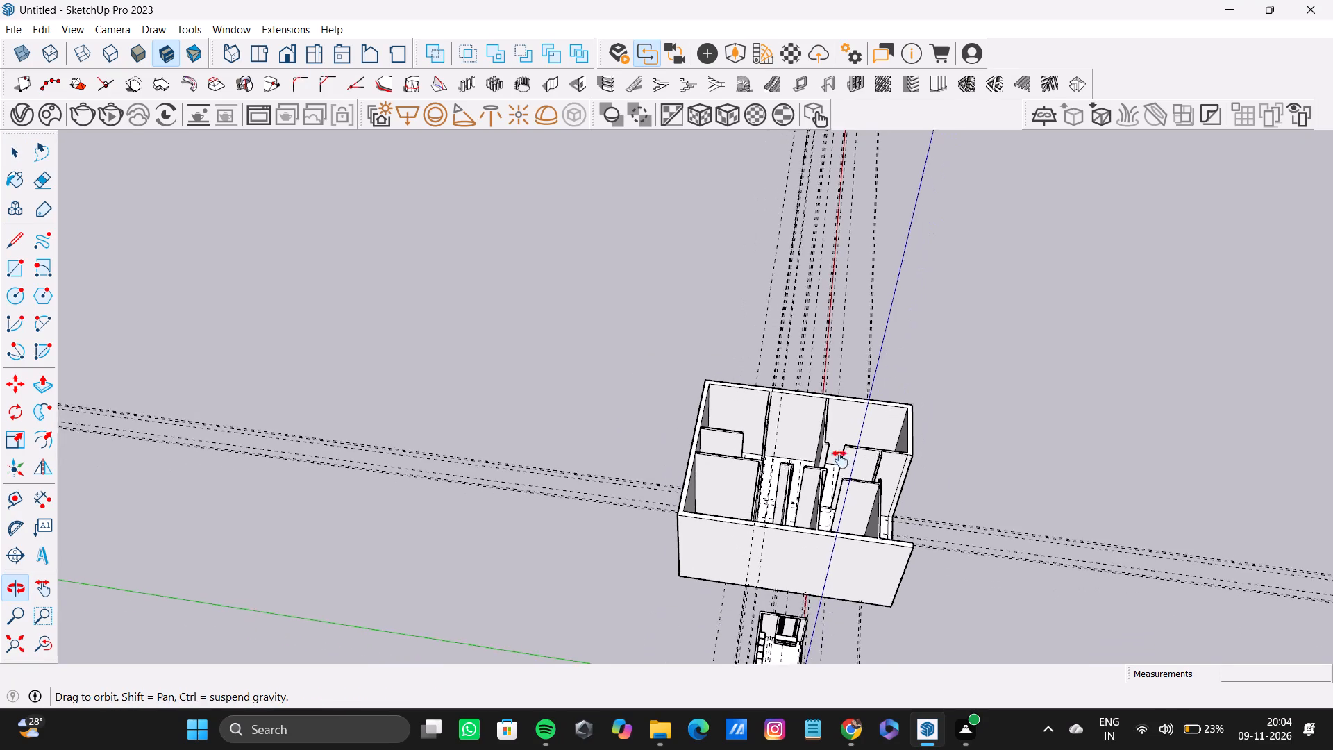
shift+middle_drag(840, 460, 958, 622)
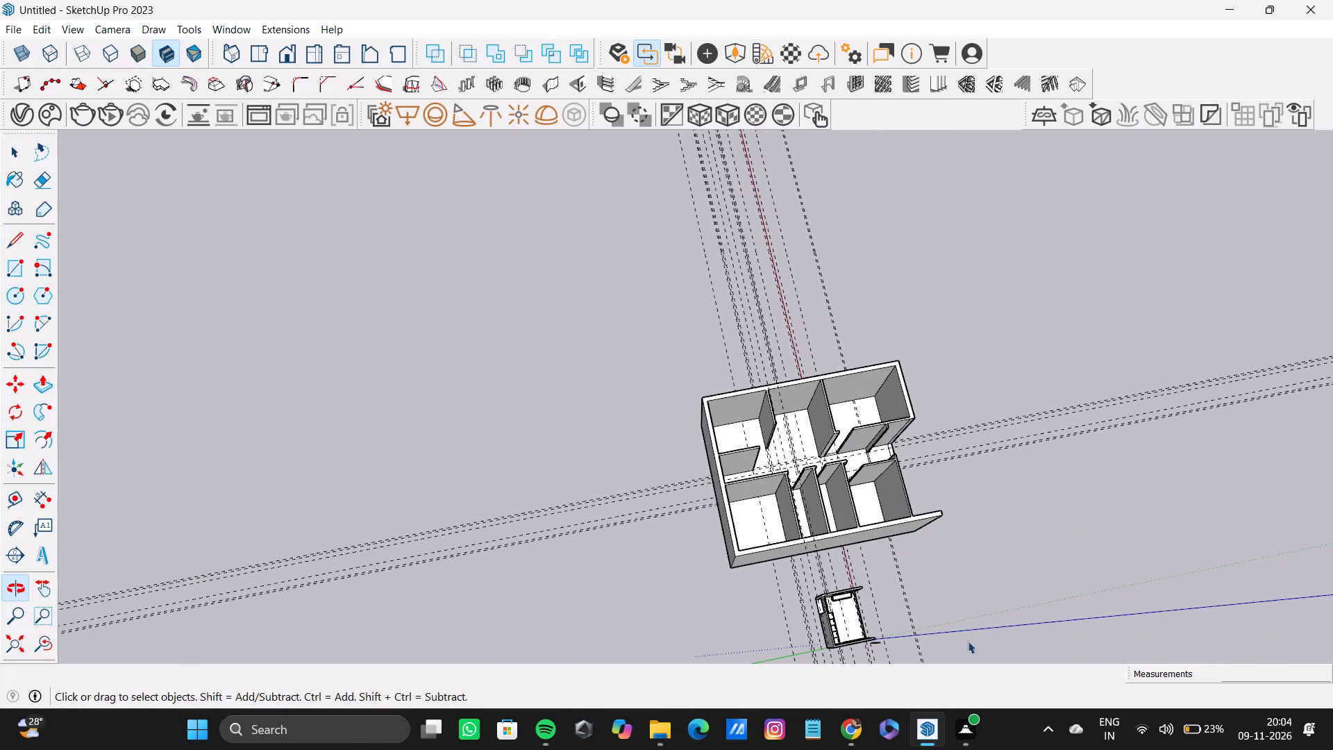
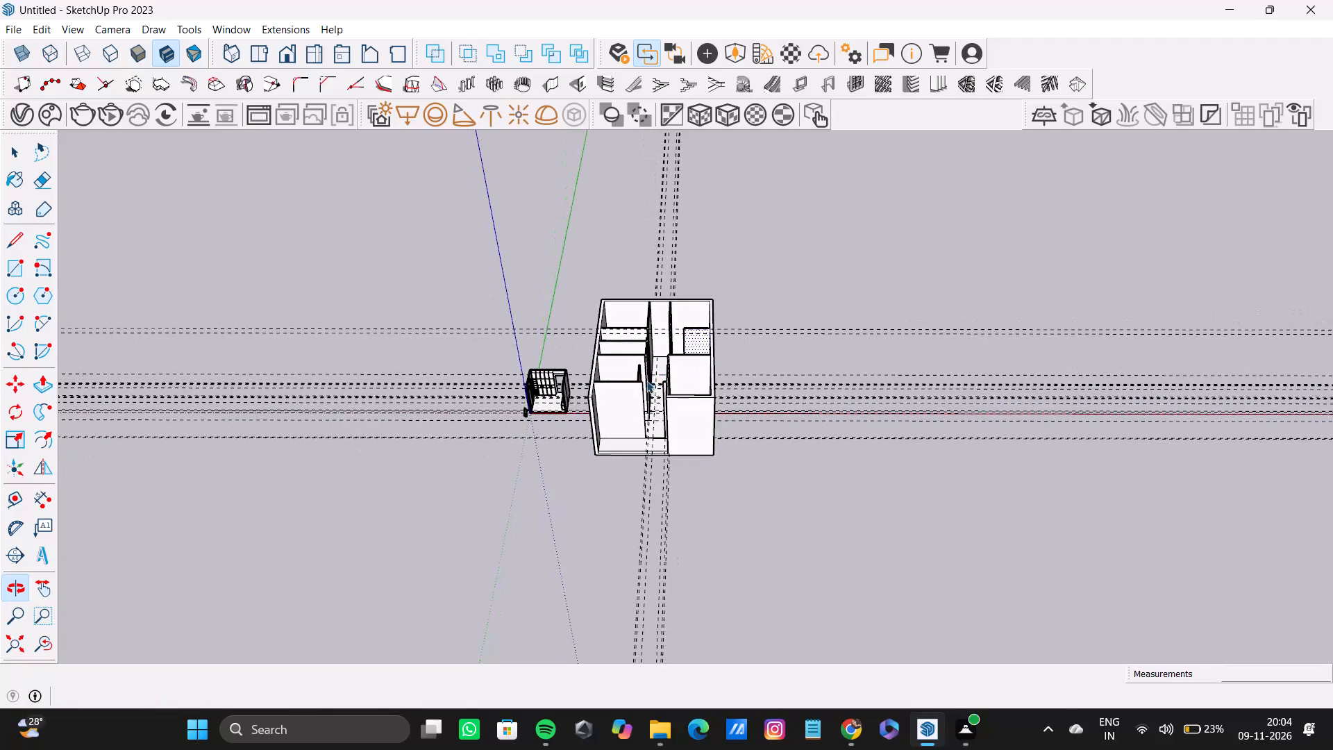
Examine the building from an angle and the small furnished room beside it up close, including its wardrobe wall and arched panel.
scroll(644, 383, down, 3)
middle_drag(643, 383, 763, 448)
scroll(602, 385, up, 6)
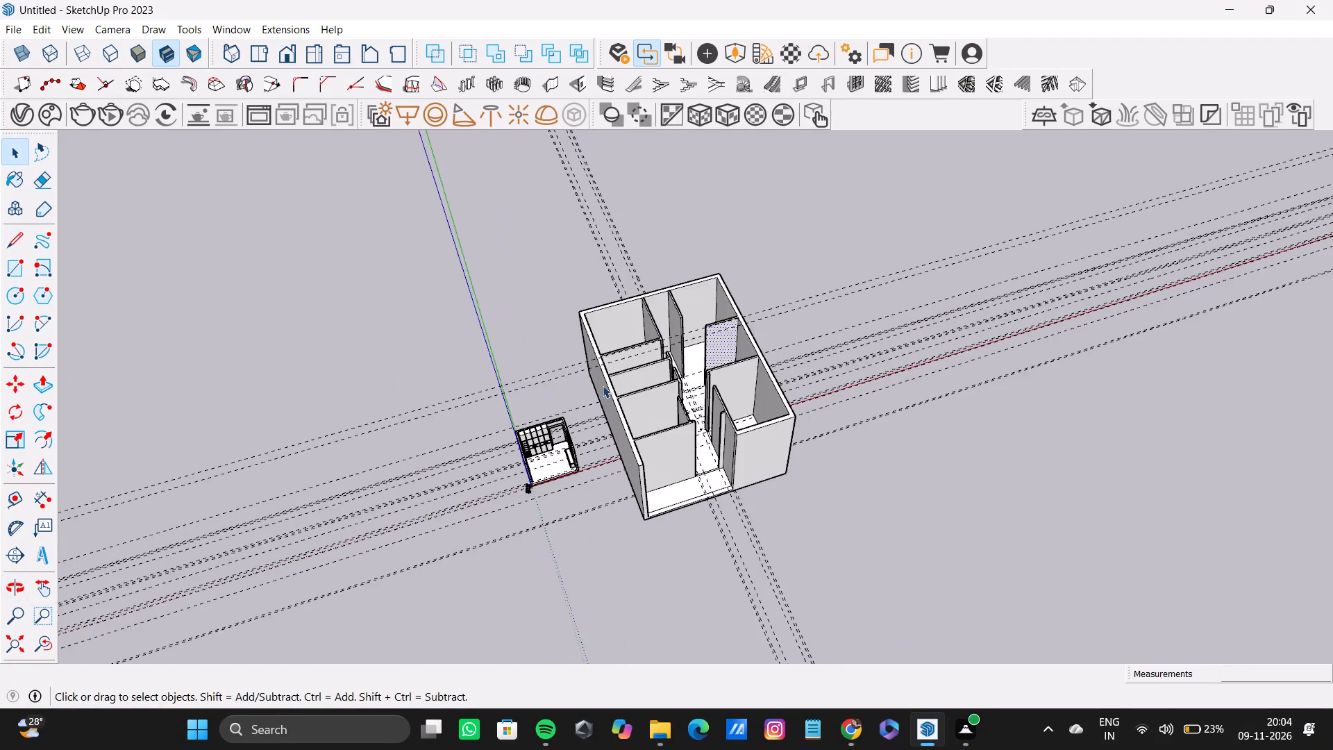
scroll(603, 385, up, 8)
scroll(618, 385, down, 8)
middle_drag(617, 385, 844, 326)
scroll(735, 431, up, 12)
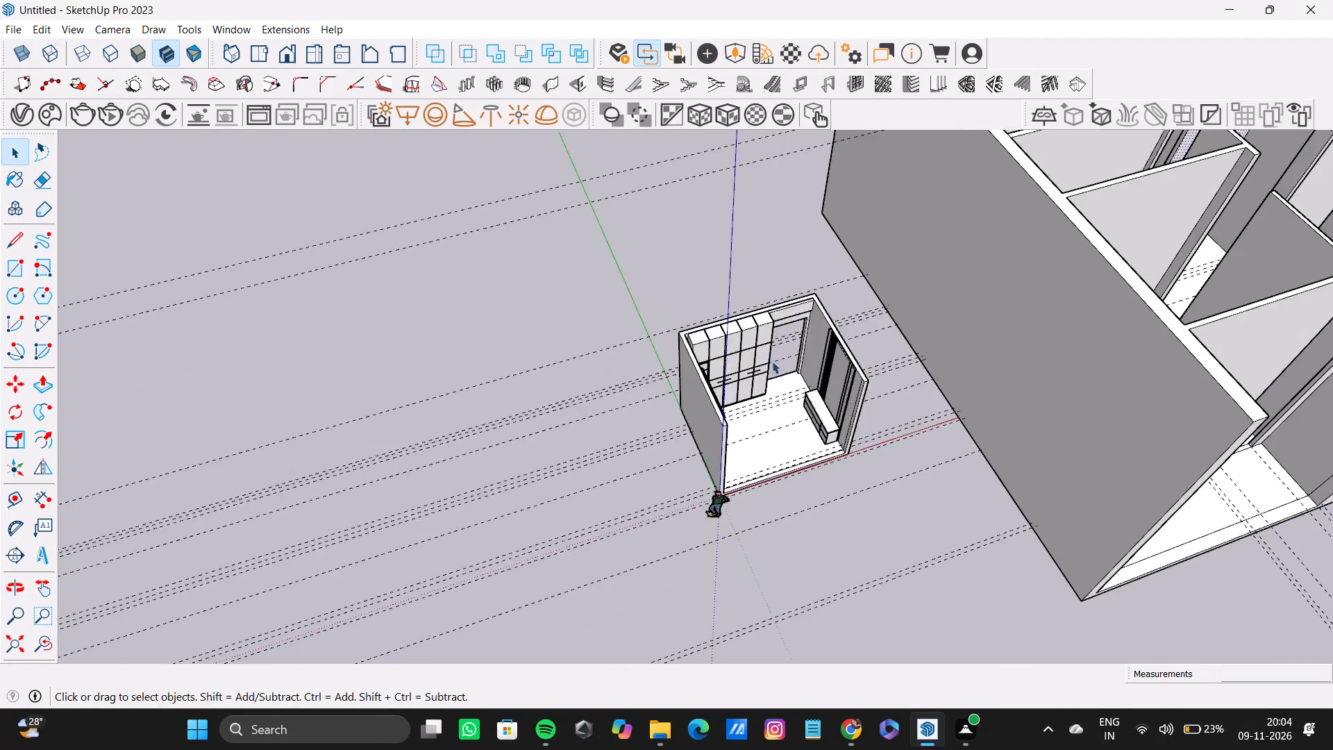
scroll(772, 361, up, 3)
middle_drag(853, 404, 682, 306)
shift+middle_drag(681, 322, 688, 205)
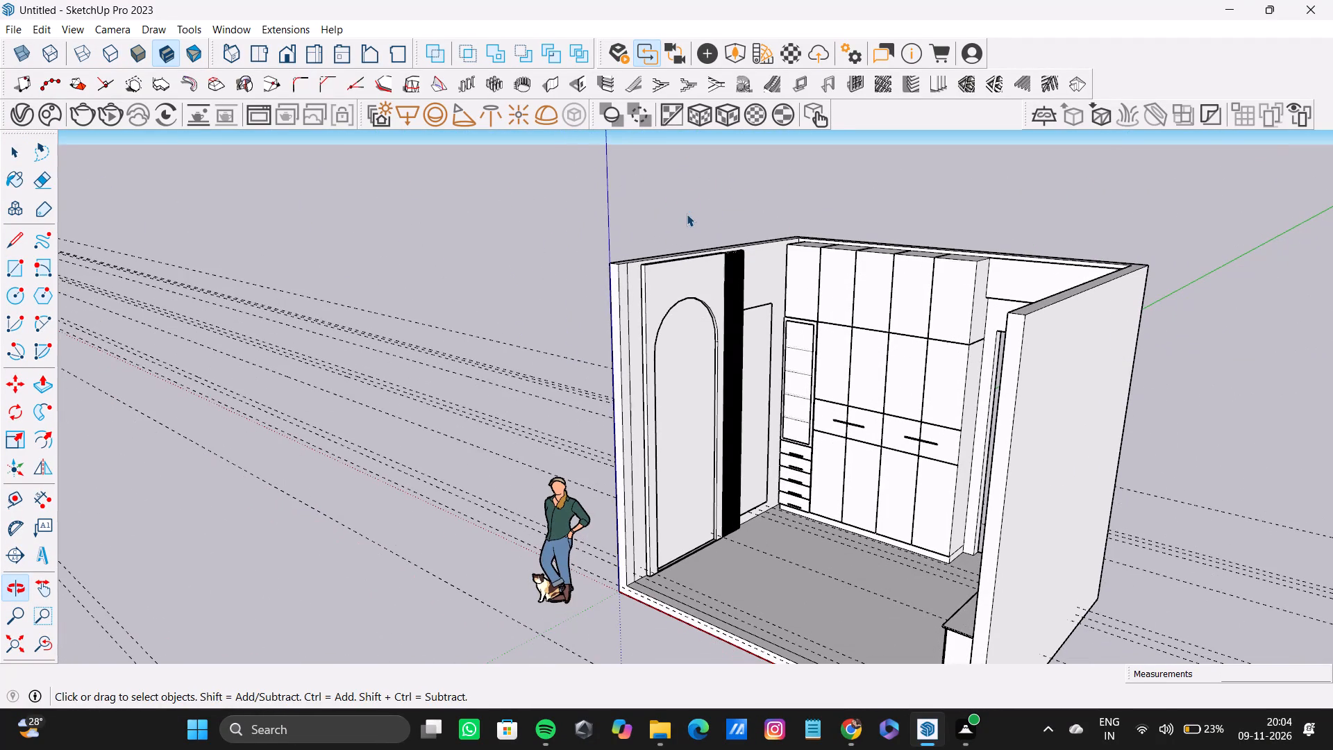
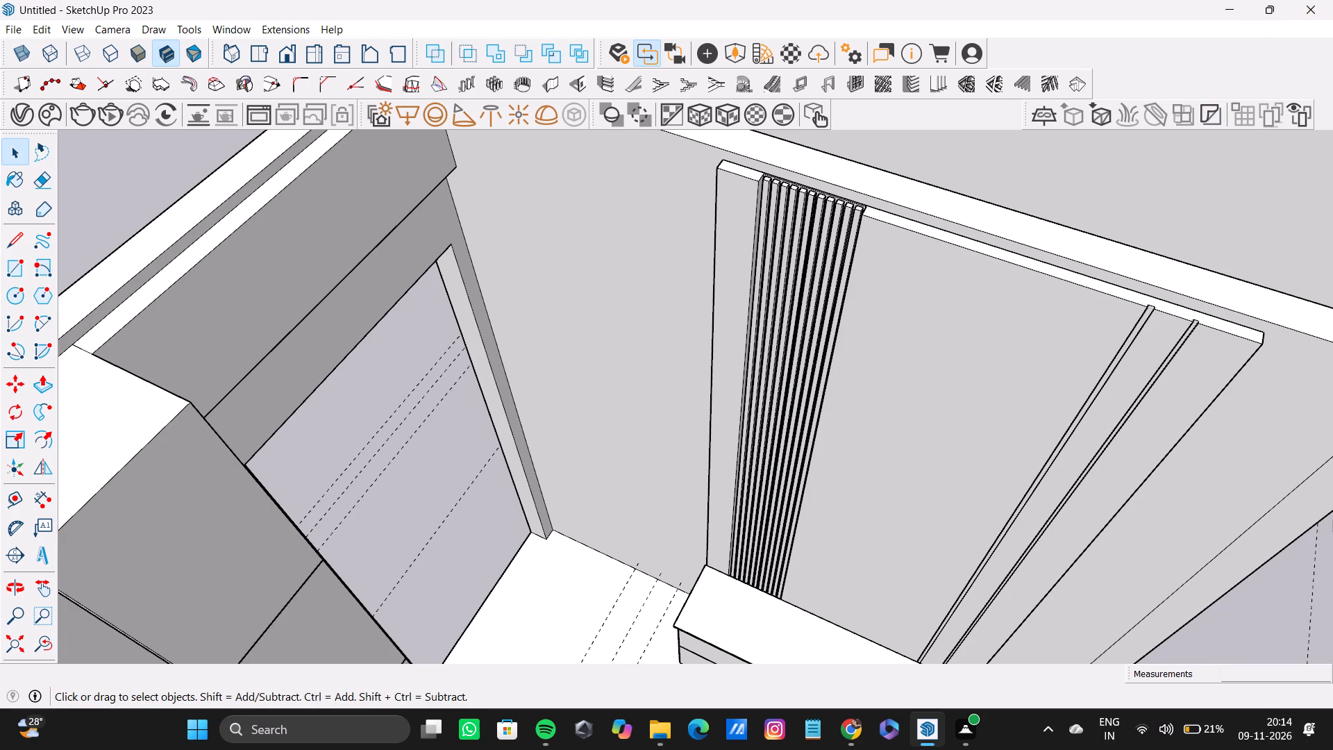
Examine the small furnished room from outside and above, including its wardrobe wall, doorway and arched wall panel.
scroll(185, 337, down, 4)
scroll(188, 399, down, 20)
scroll(188, 399, down, 3)
middle_drag(603, 462, 221, 363)
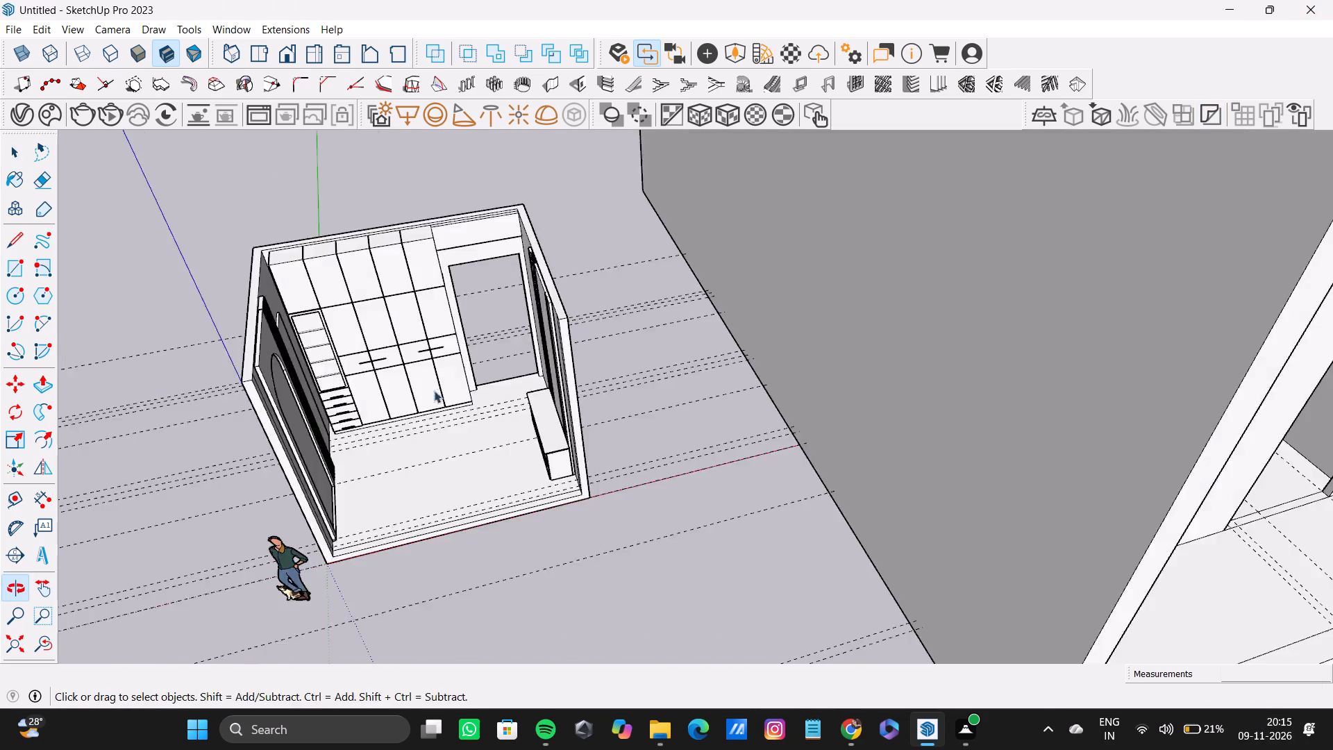
shift+middle_drag(455, 392, 473, 484)
scroll(486, 475, down, 1)
scroll(448, 447, up, 7)
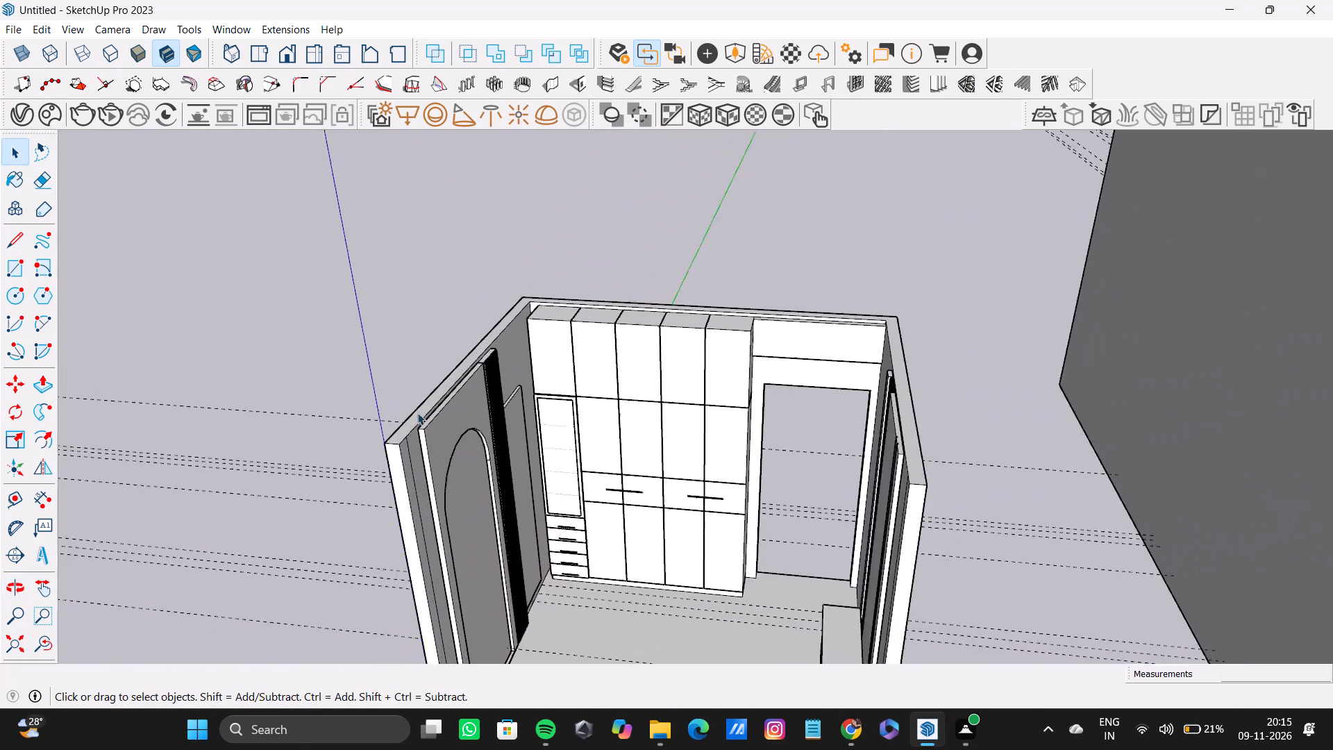
scroll(417, 412, up, 5)
shift+middle_drag(452, 402, 397, 424)
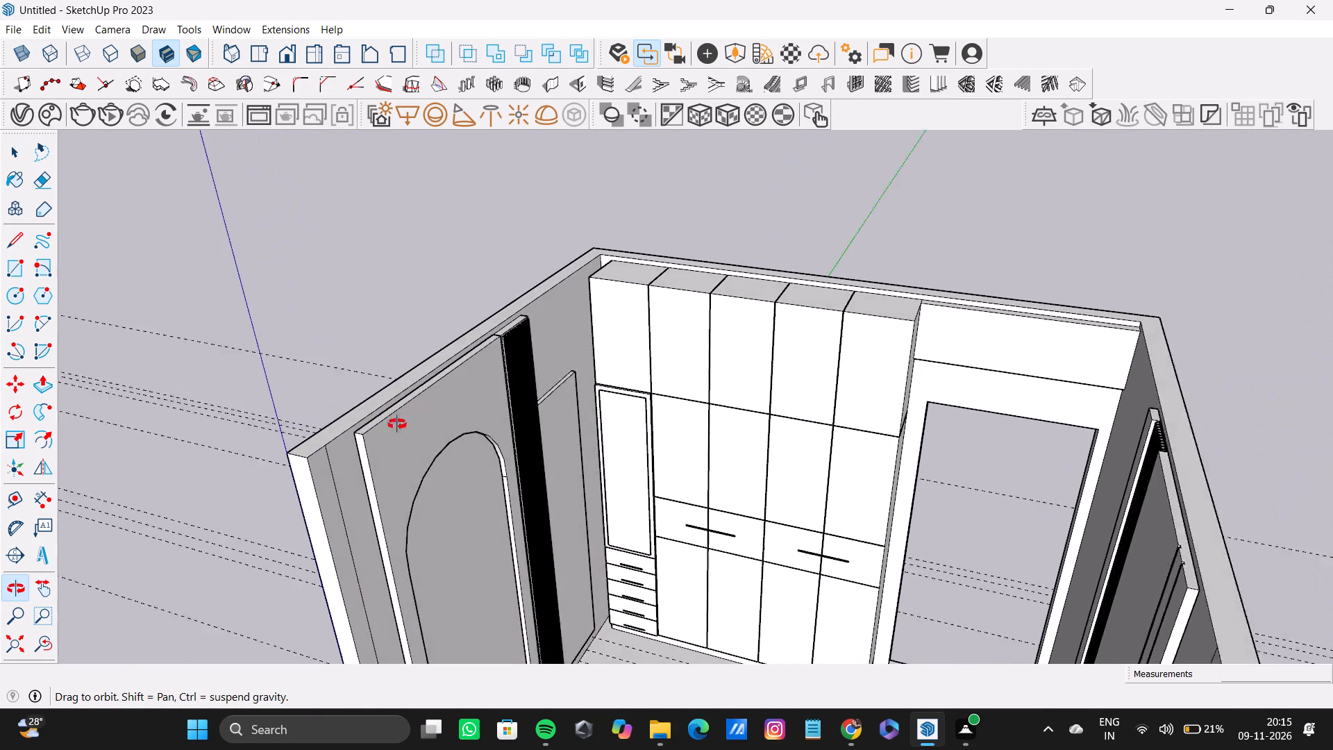
shift+middle_drag(397, 424, 382, 427)
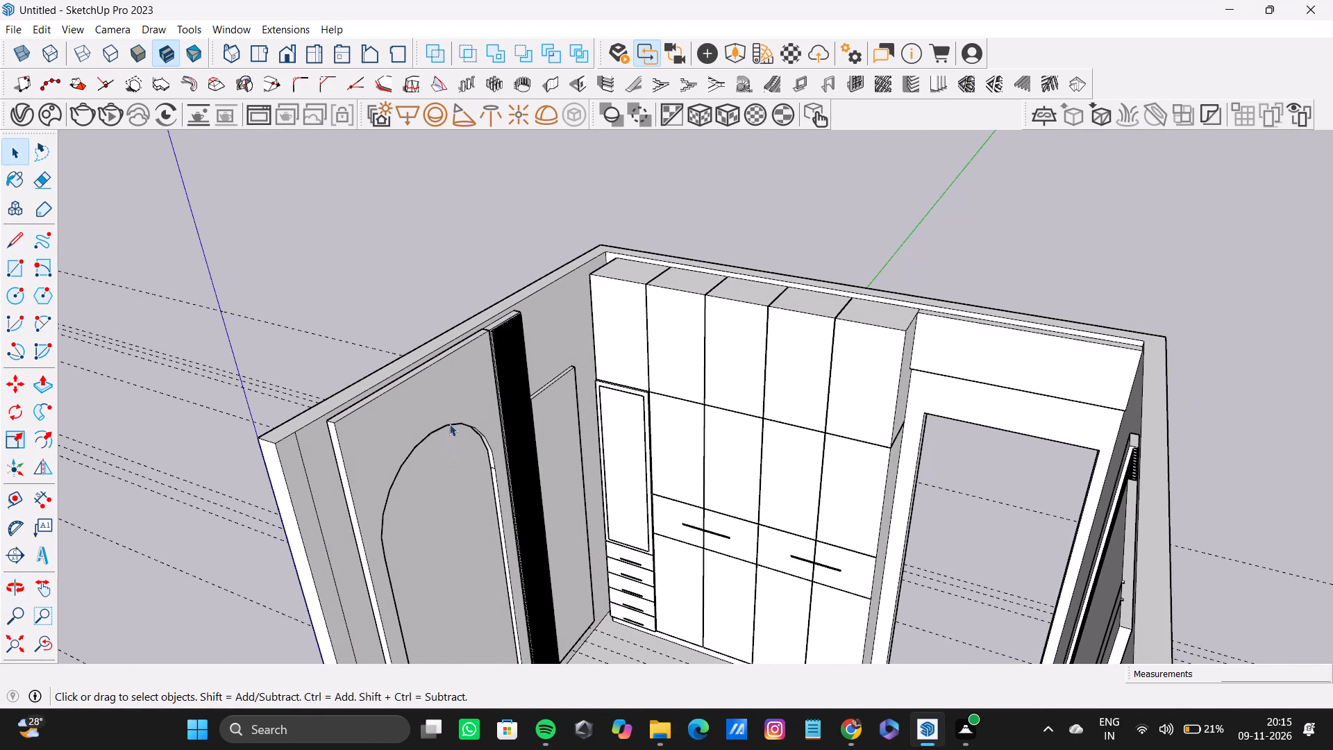
Open the furnished room's group for editing and select the arched wall panel beside the fluted strip.
click(433, 367)
triple_click(437, 369)
scroll(337, 437, up, 3)
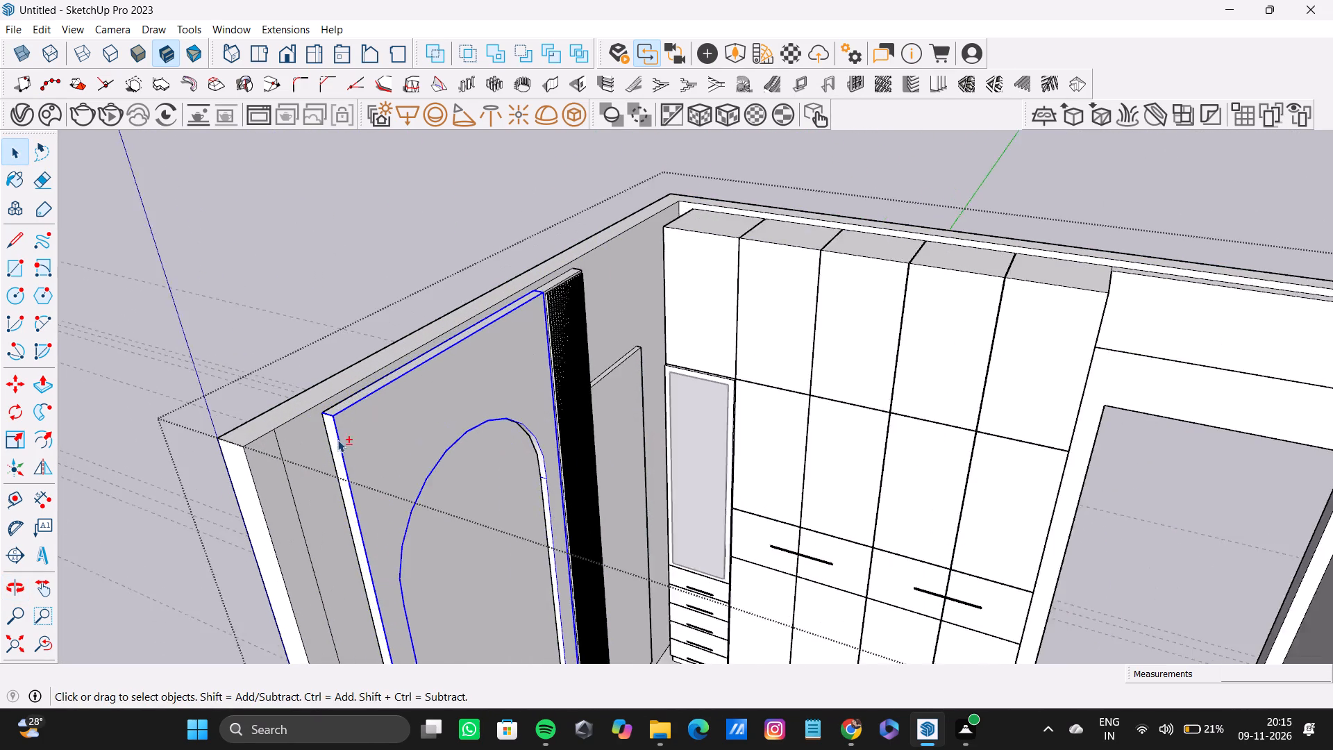
scroll(337, 440, up, 2)
shift+middle_drag(342, 442, 360, 413)
scroll(356, 418, up, 4)
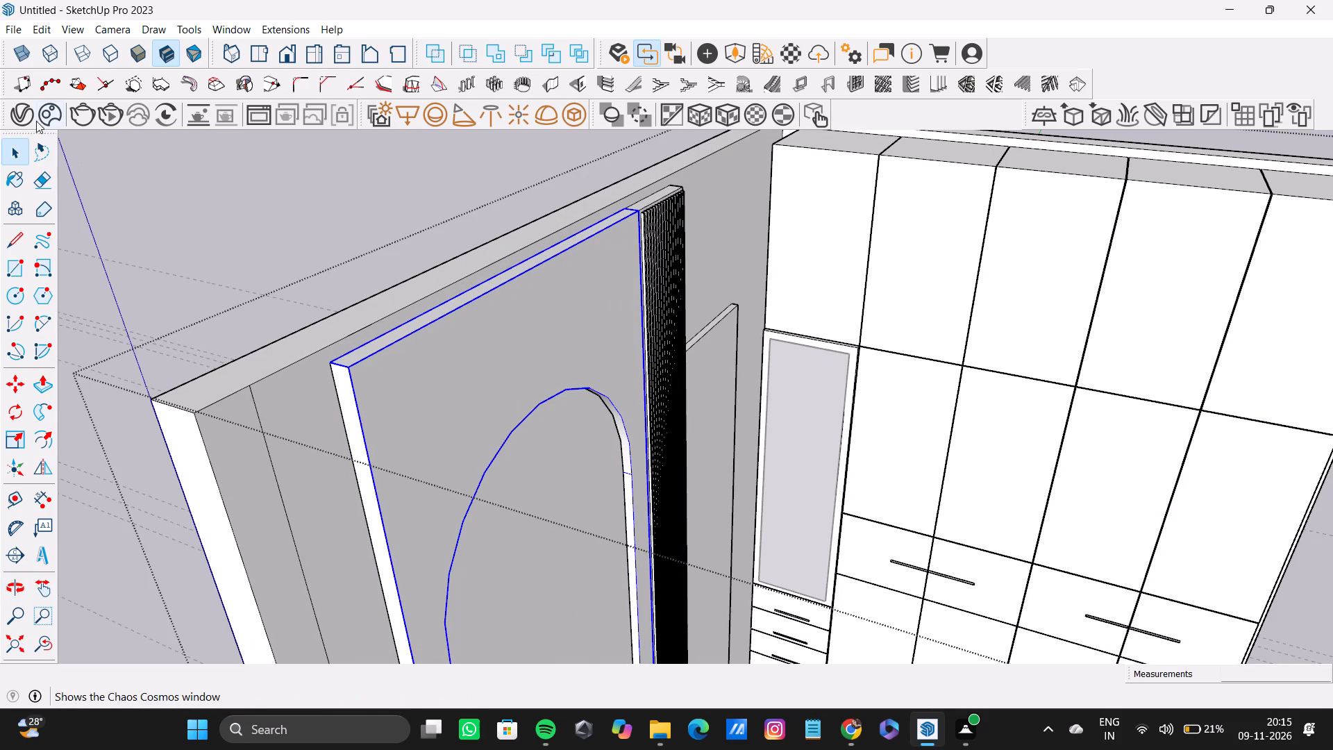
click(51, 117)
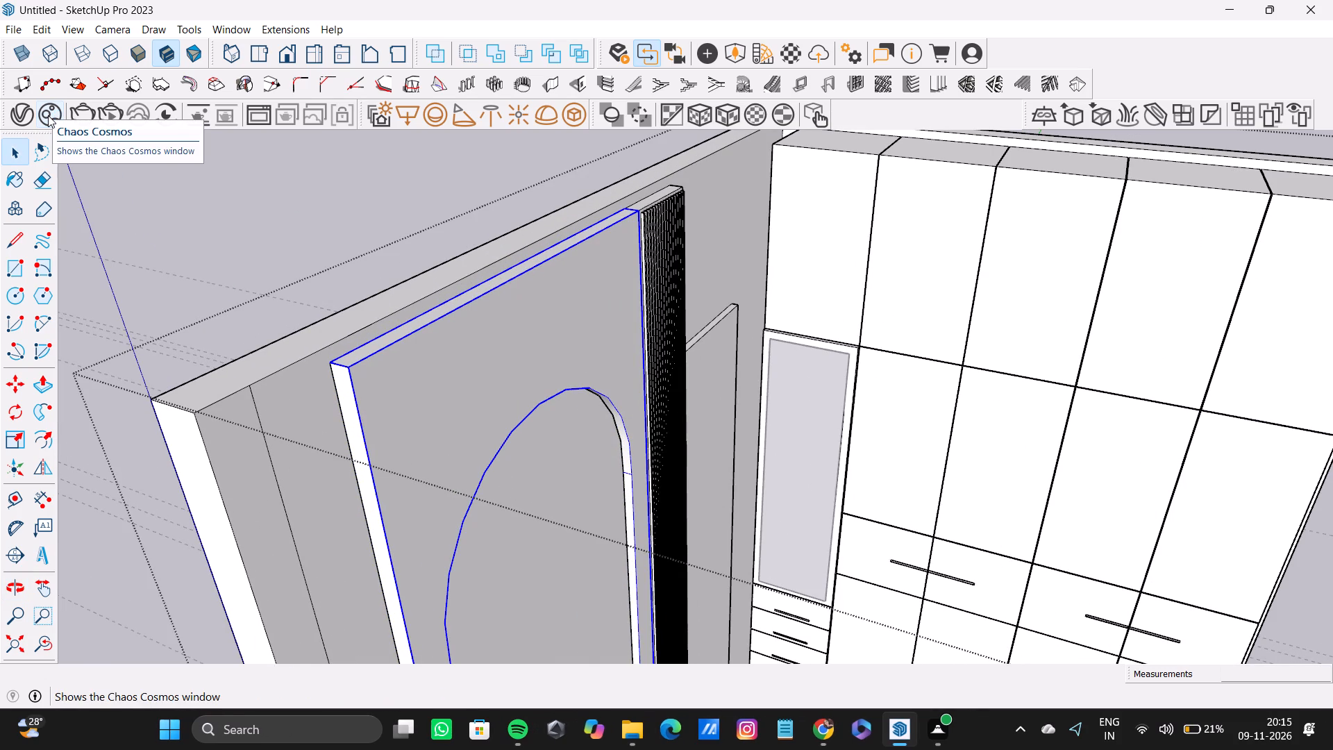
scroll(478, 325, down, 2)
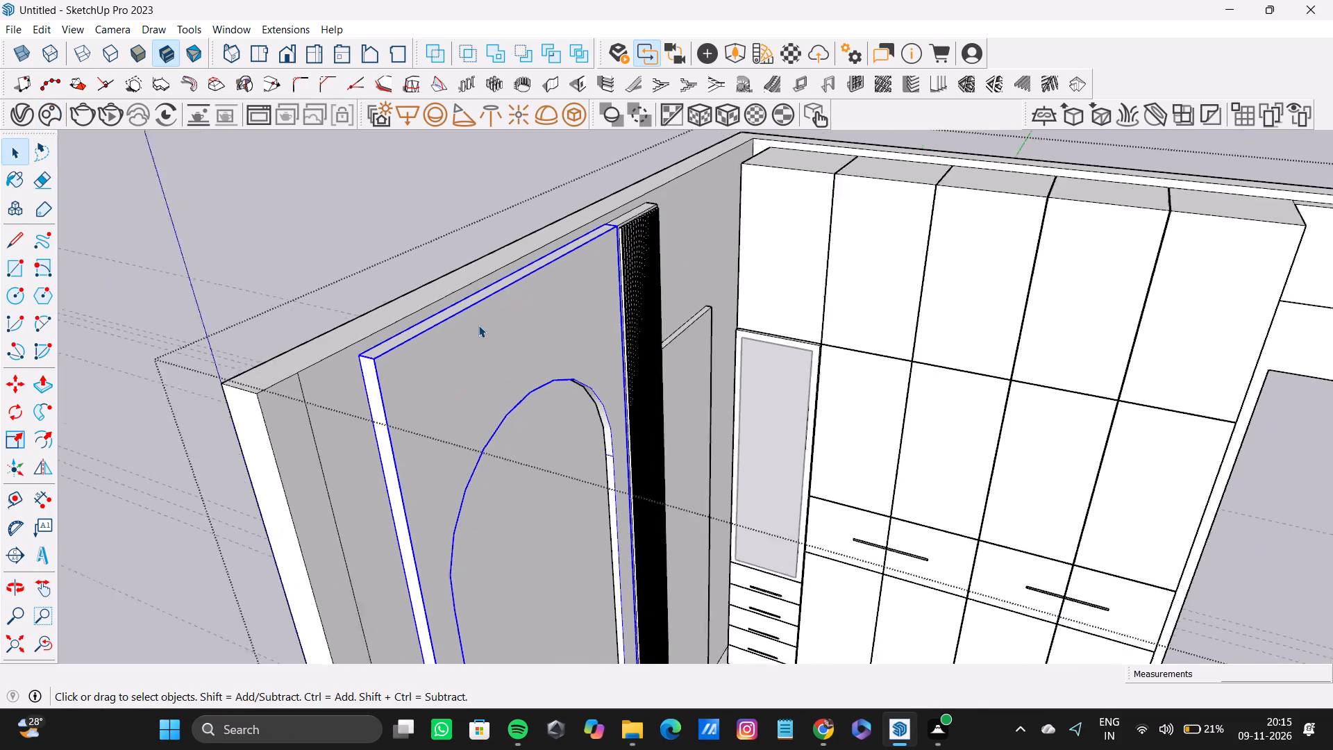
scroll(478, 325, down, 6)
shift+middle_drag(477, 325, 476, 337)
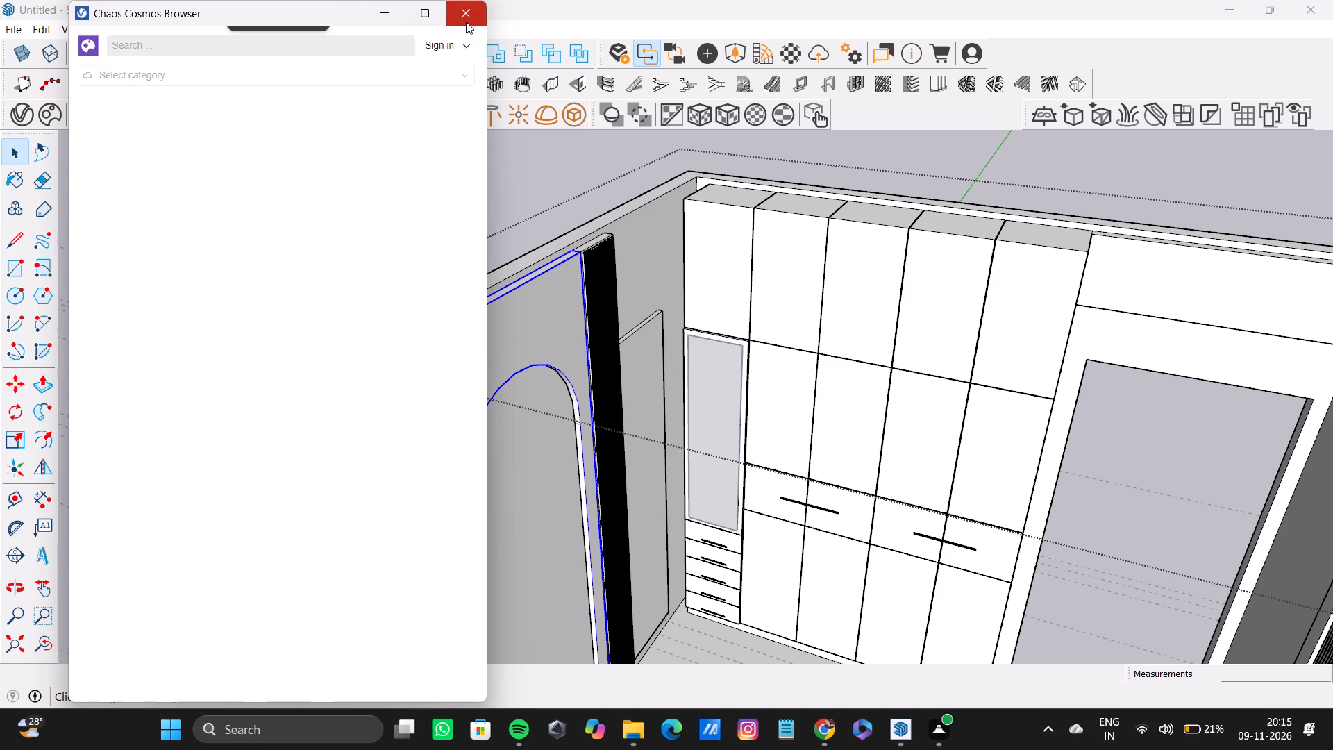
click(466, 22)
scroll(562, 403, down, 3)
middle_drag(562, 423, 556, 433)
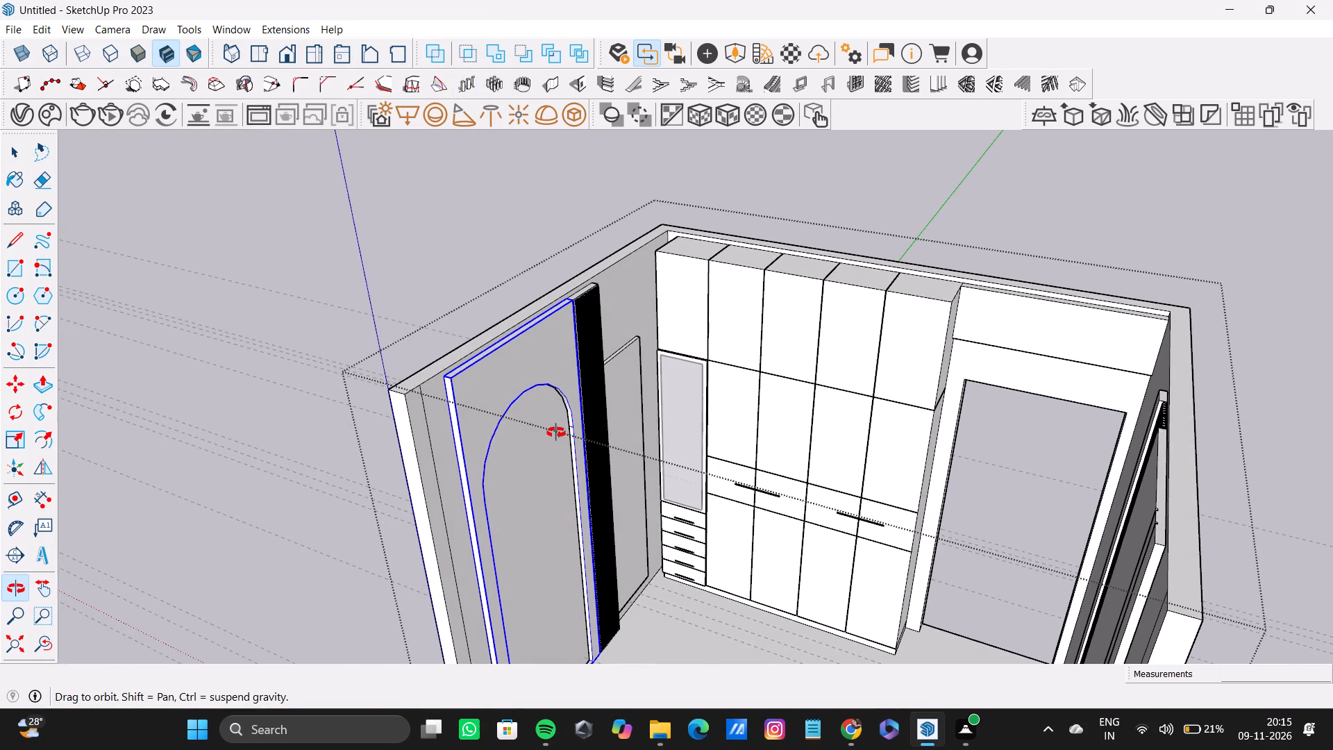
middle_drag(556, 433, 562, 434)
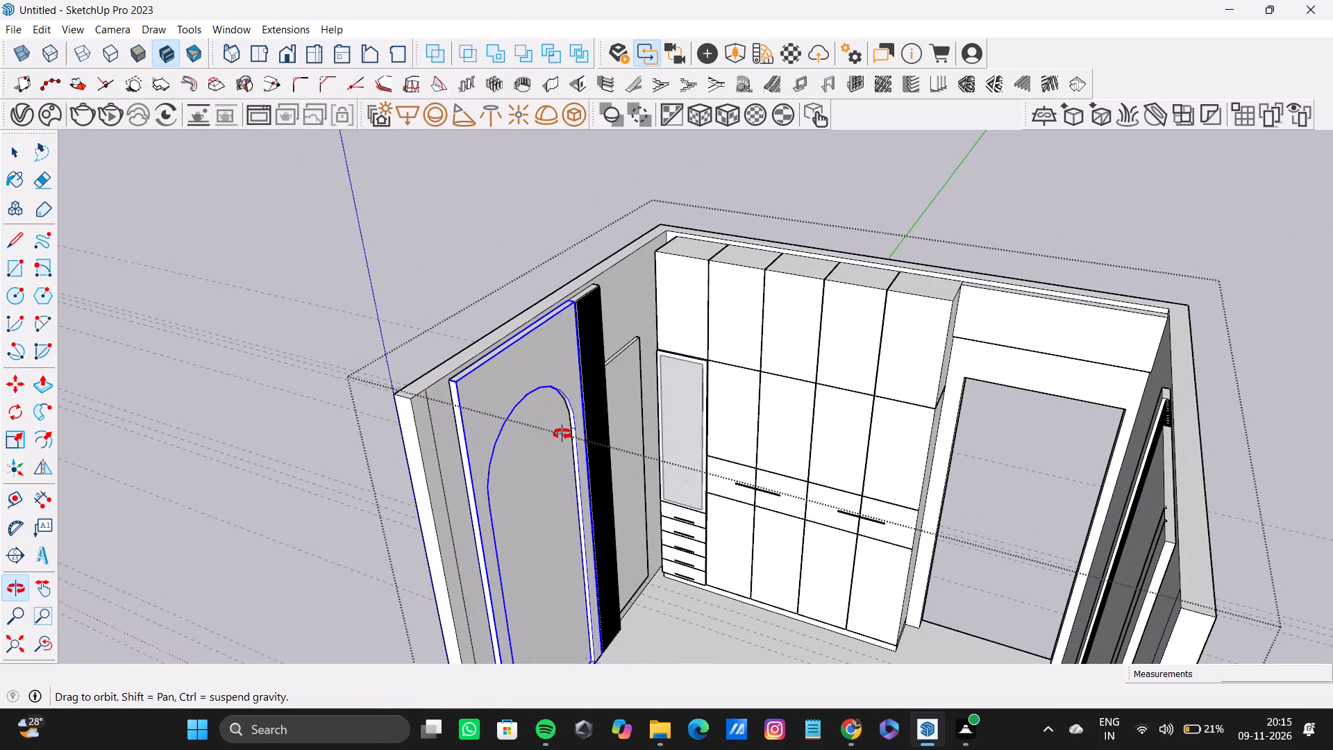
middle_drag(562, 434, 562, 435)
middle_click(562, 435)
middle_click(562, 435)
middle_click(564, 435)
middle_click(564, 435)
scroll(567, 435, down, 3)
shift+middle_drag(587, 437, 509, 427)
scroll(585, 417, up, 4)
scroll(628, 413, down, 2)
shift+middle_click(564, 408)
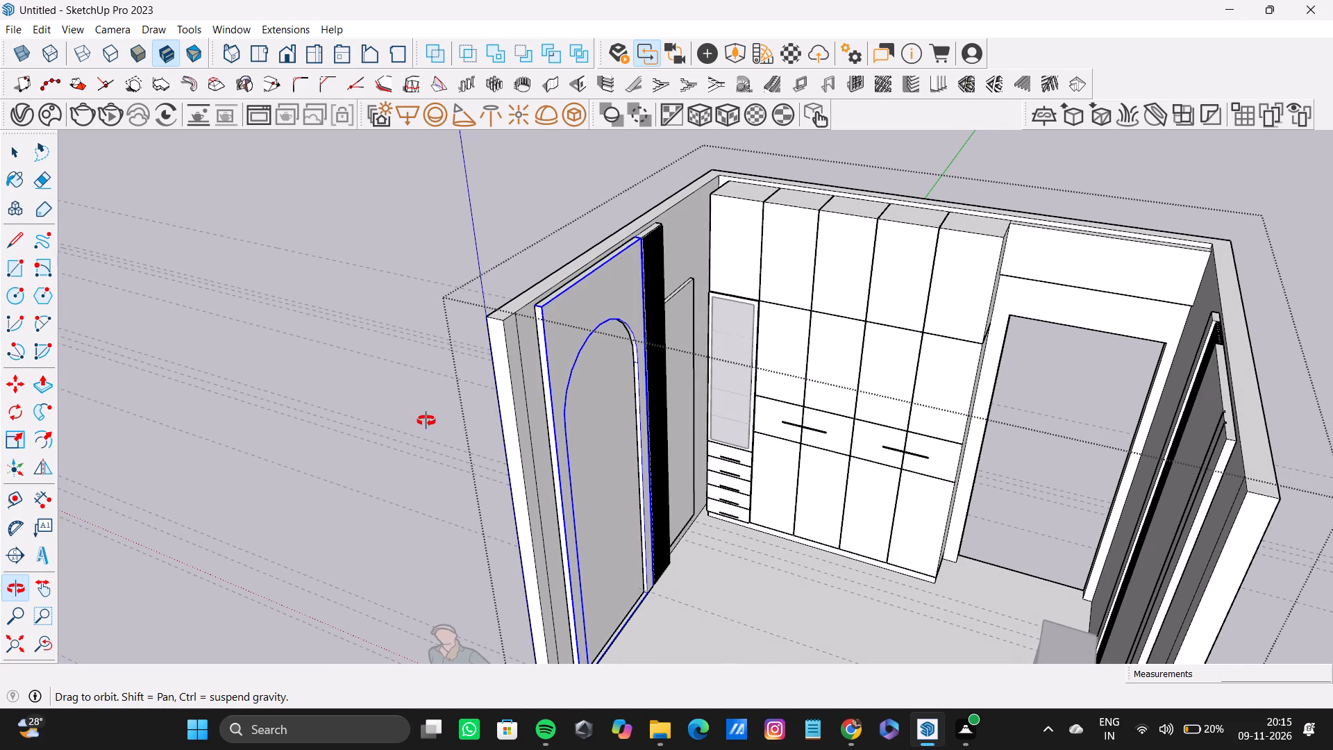
Open the arched panel for editing and select its front face, outer side face and top face with their edges.
scroll(560, 414, up, 10)
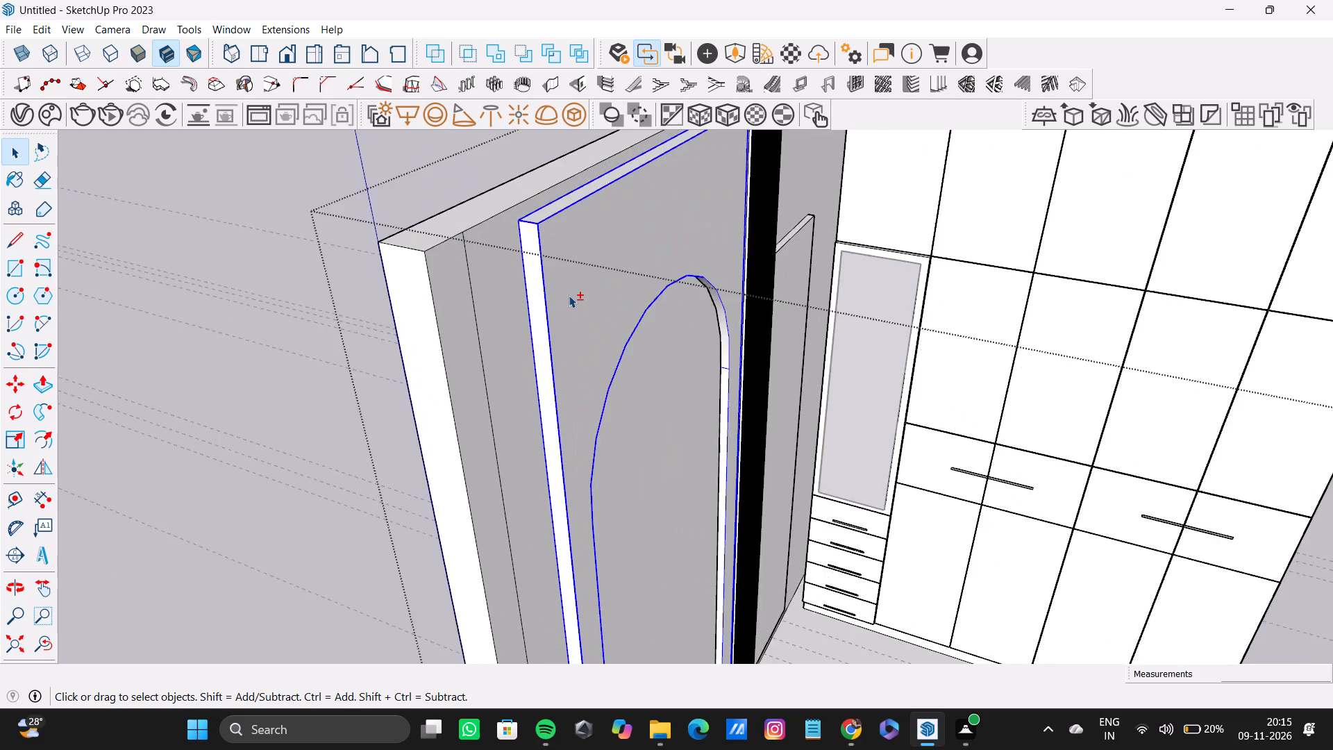
scroll(569, 295, up, 2)
shift+double_click(570, 294)
shift+double_click(548, 323)
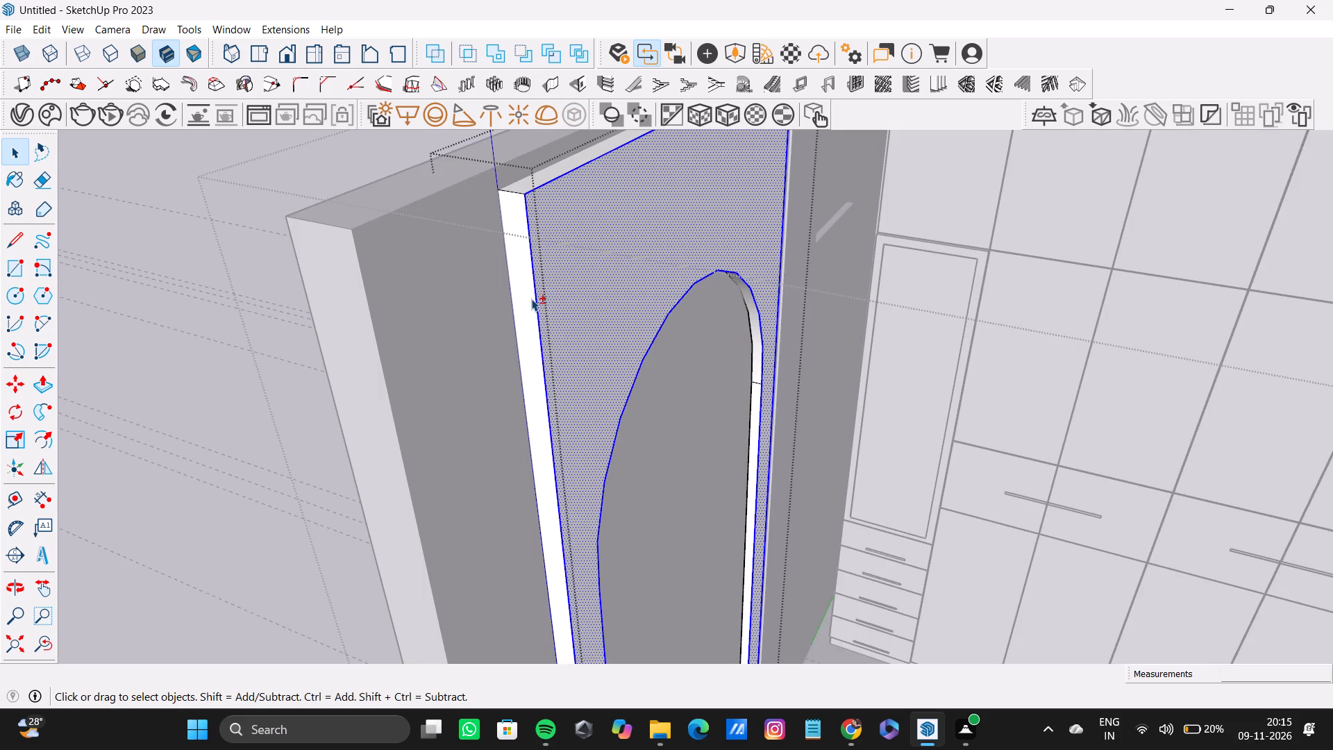
shift+double_click(531, 299)
shift+middle_drag(548, 259, 535, 417)
shift+scroll(523, 371, up, 8)
shift+double_click(533, 306)
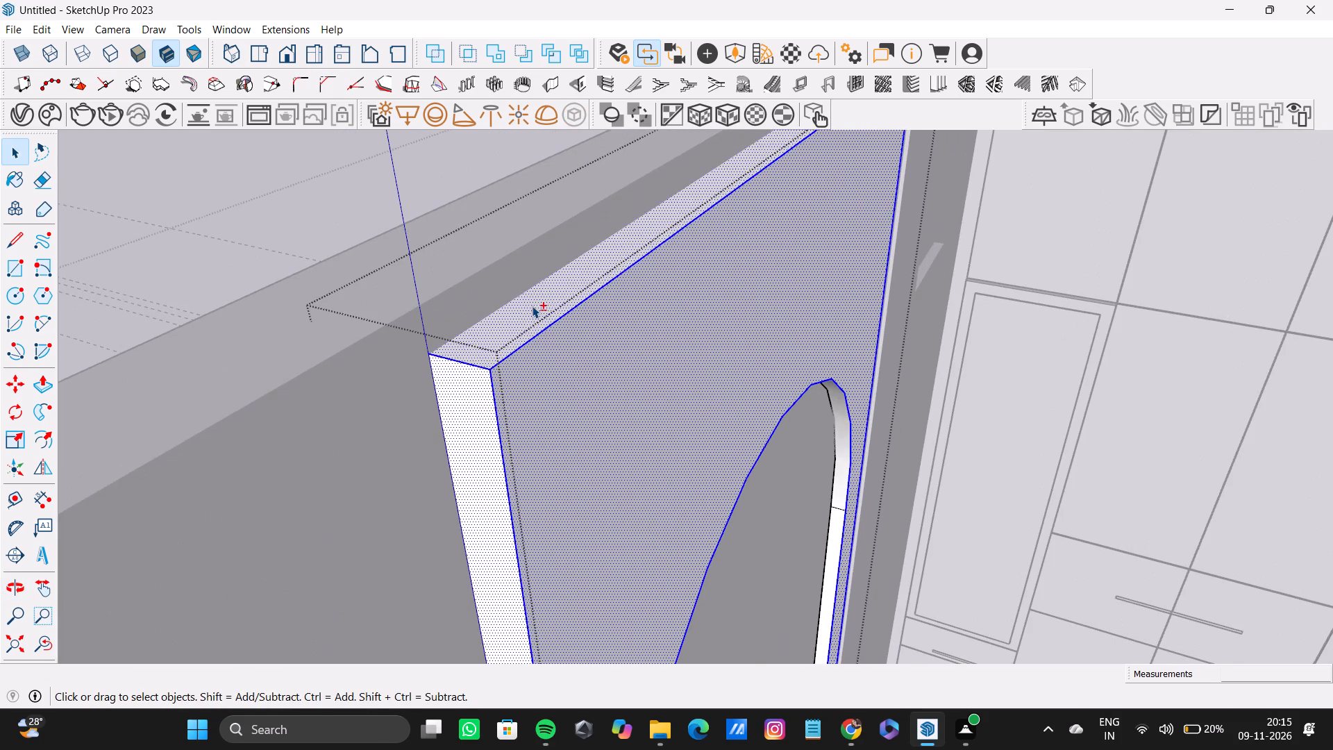
Add the arched panel's narrow side face next to the fluted strip to the selection.
shift+scroll(549, 337, down, 10)
middle_drag(564, 365, 376, 392)
scroll(568, 356, down, 5)
shift+middle_drag(582, 353, 502, 397)
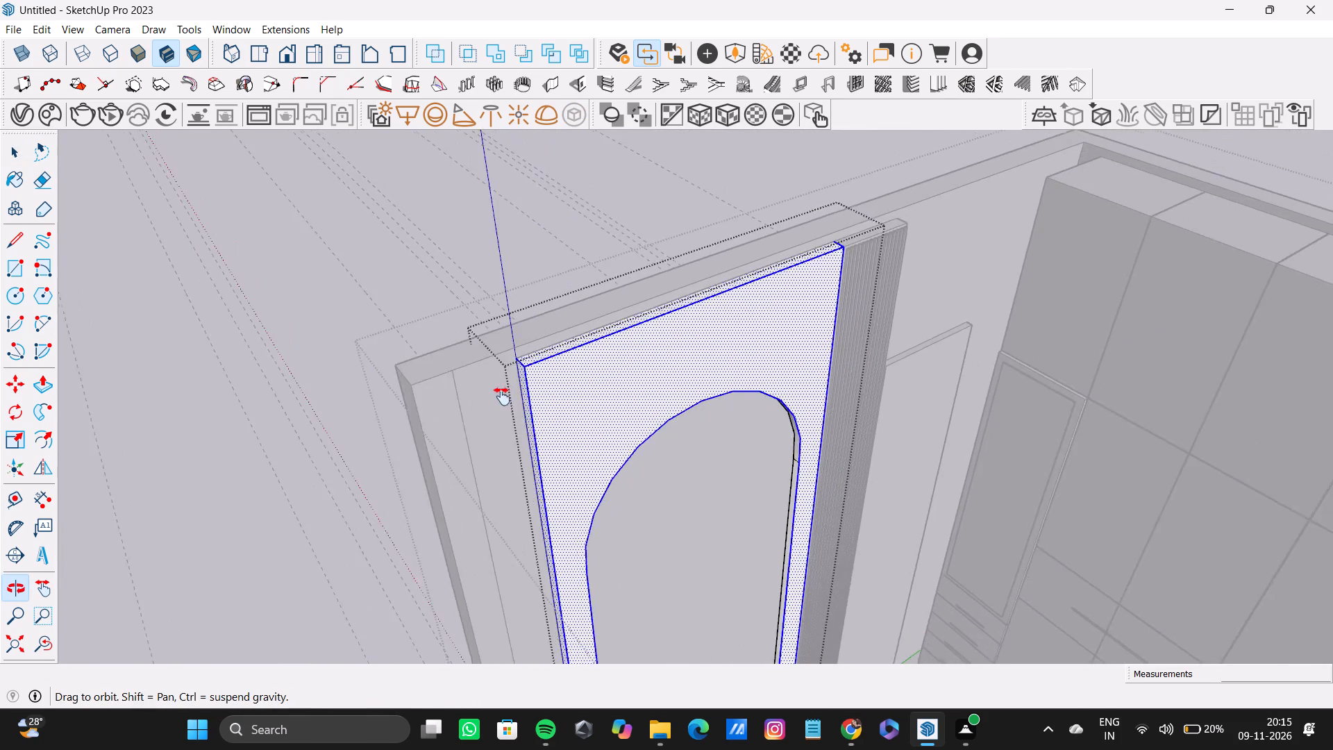
shift+middle_drag(502, 397, 378, 394)
scroll(598, 324, down, 2)
scroll(605, 323, up, 14)
middle_drag(816, 265, 695, 283)
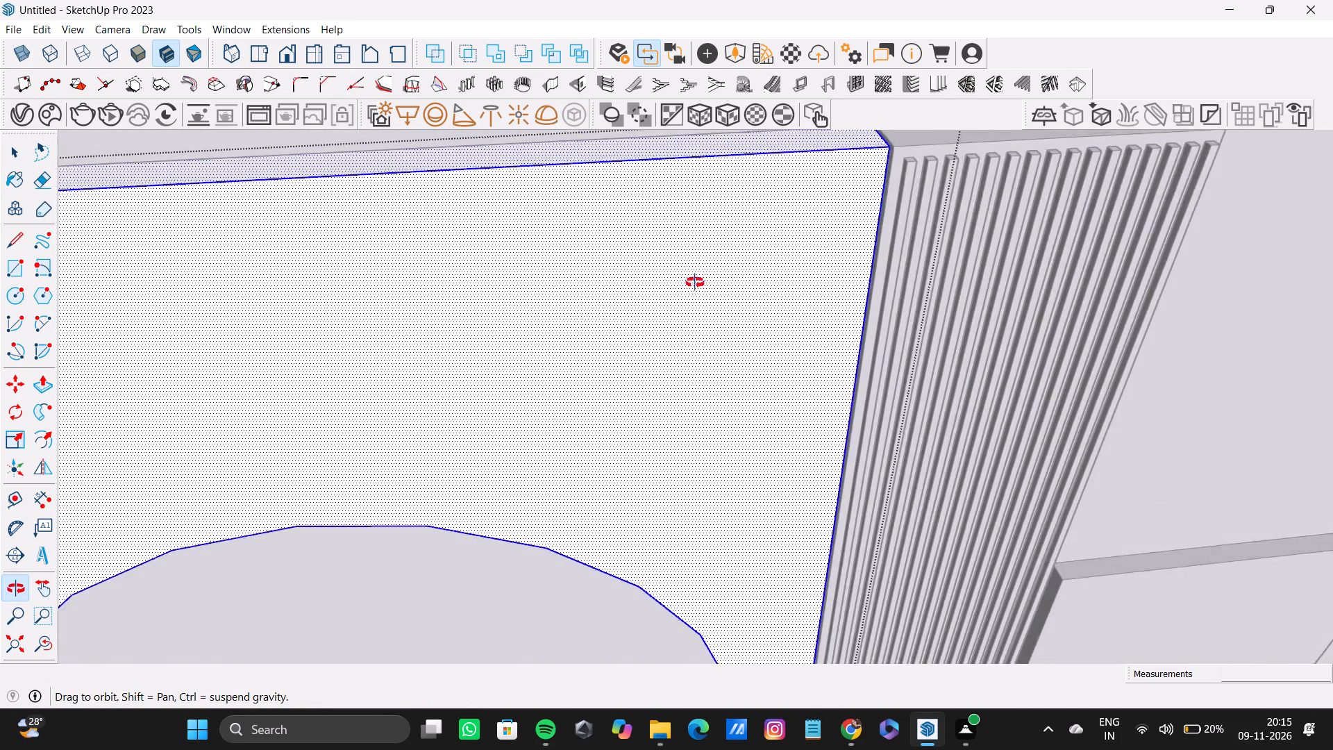
middle_drag(695, 283, 525, 300)
scroll(900, 296, up, 15)
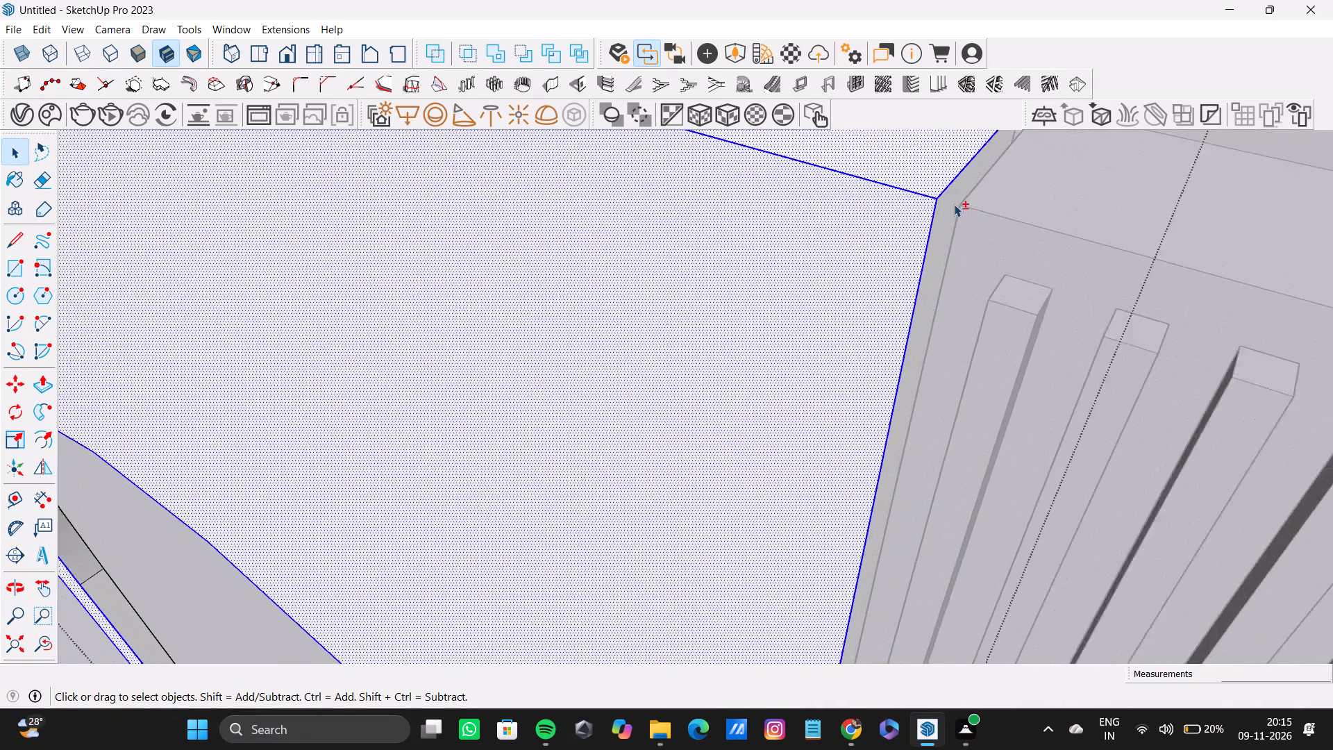
scroll(954, 204, up, 1)
shift+double_click(954, 203)
Add the arch opening's straight and curved inner faces on the fluted-strip side to the selection.
shift+scroll(921, 231, down, 18)
middle_drag(882, 302, 1050, 324)
middle_drag(909, 393, 927, 341)
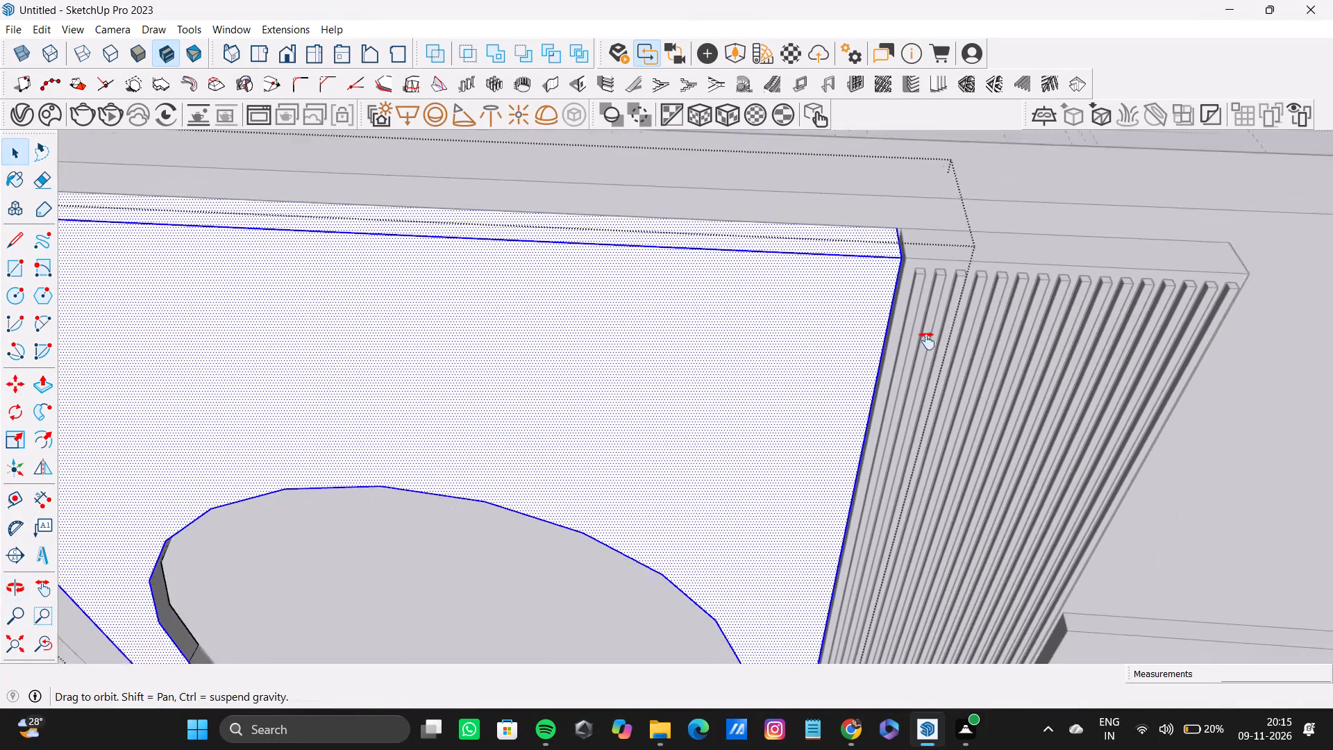
middle_drag(927, 341, 921, 294)
middle_drag(847, 373, 948, 306)
scroll(805, 377, down, 11)
shift+middle_drag(726, 416, 832, 401)
middle_drag(610, 461, 680, 444)
scroll(678, 444, down, 1)
middle_drag(631, 474, 682, 366)
middle_drag(674, 396, 866, 398)
scroll(871, 369, up, 12)
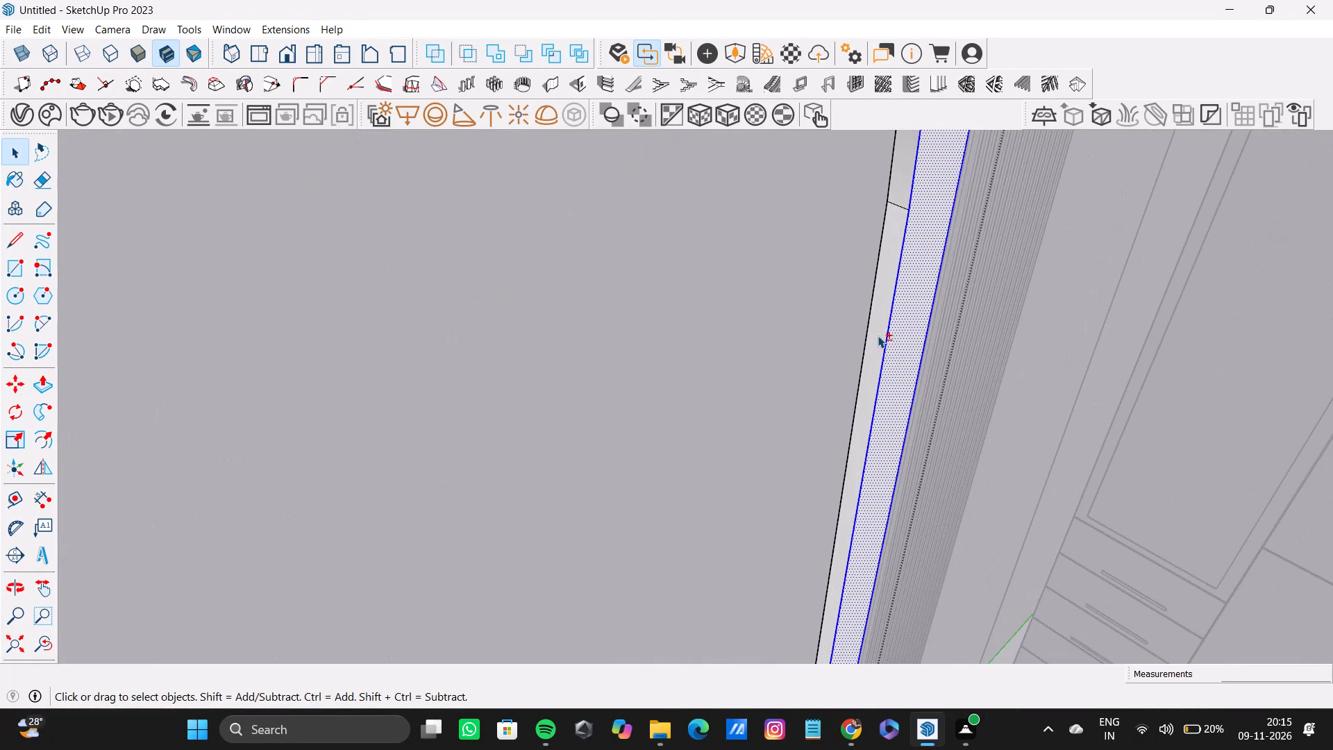
shift+double_click(877, 335)
shift+double_click(900, 179)
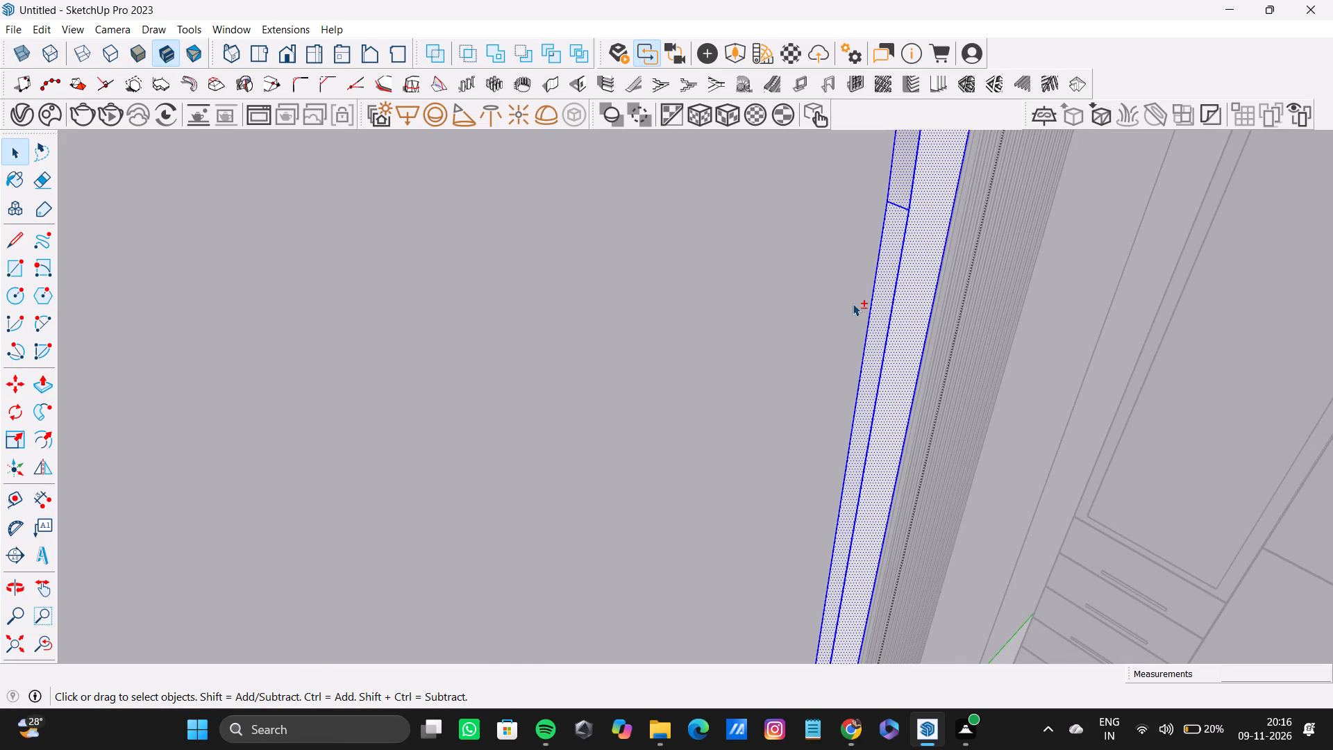
Add the arch opening's straight inner face on the side away from the fluted strip to the selection.
shift+scroll(853, 303, down, 8)
shift+middle_drag(847, 303, 882, 280)
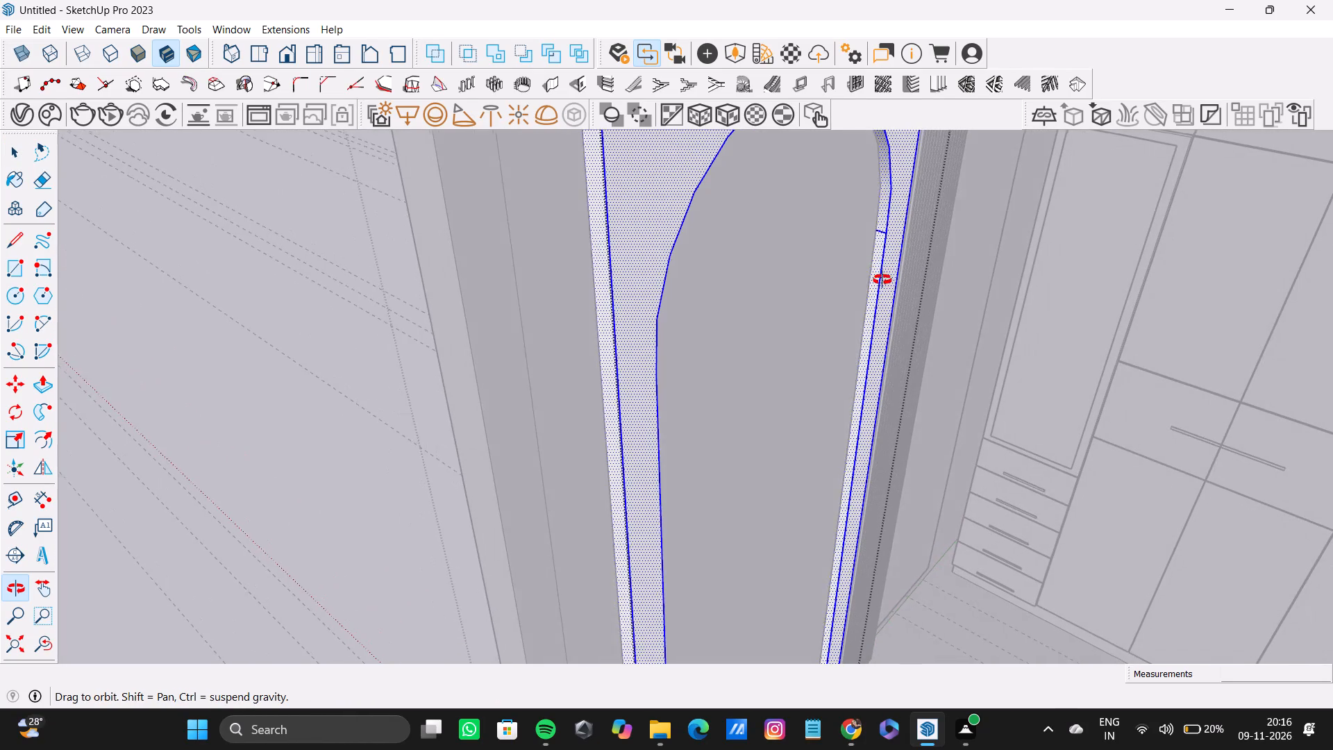
shift+middle_drag(882, 280, 883, 322)
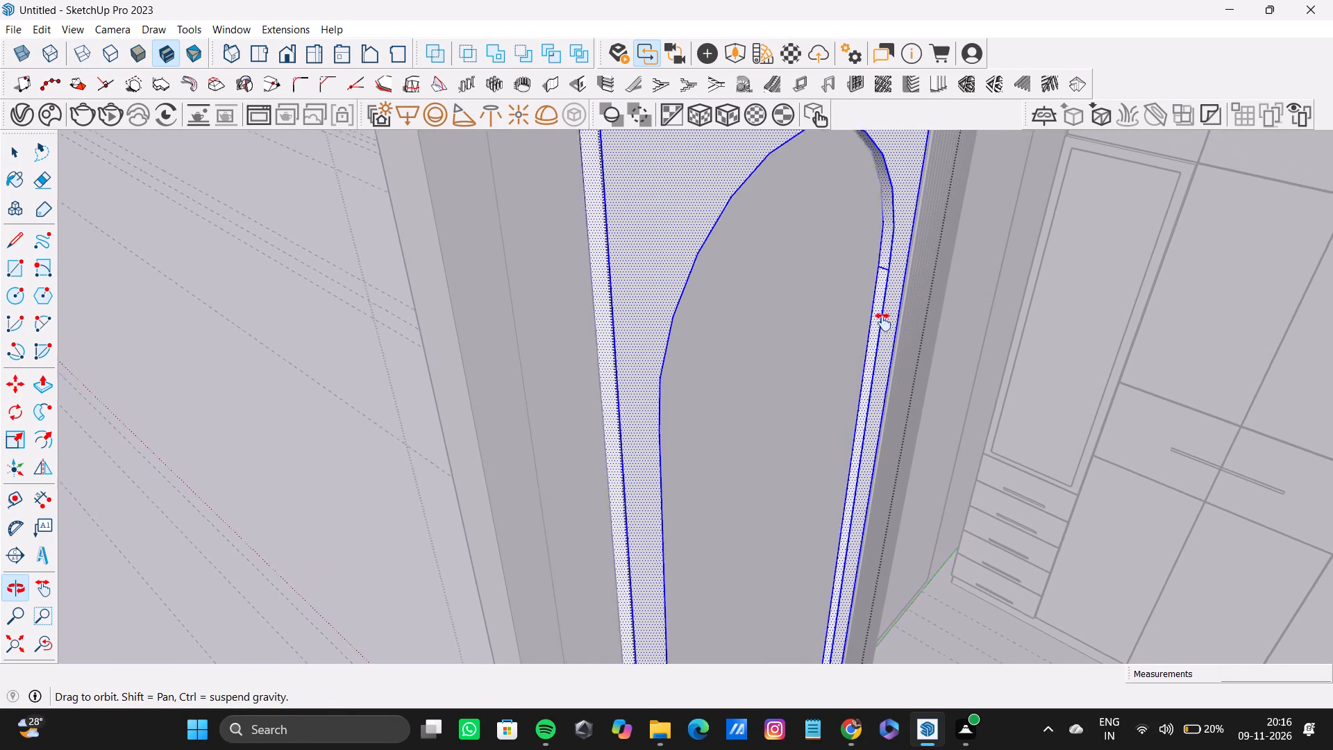
shift+middle_drag(883, 322, 831, 342)
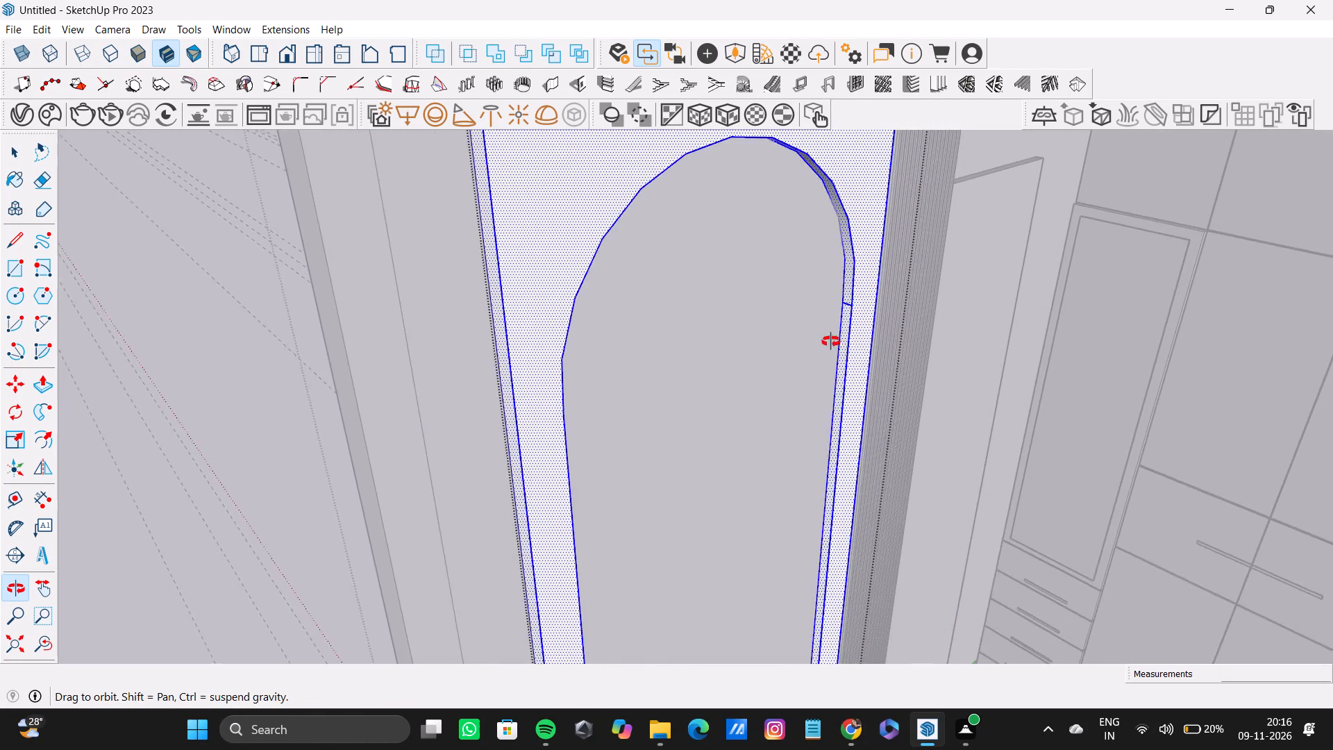
shift+middle_drag(831, 342, 587, 465)
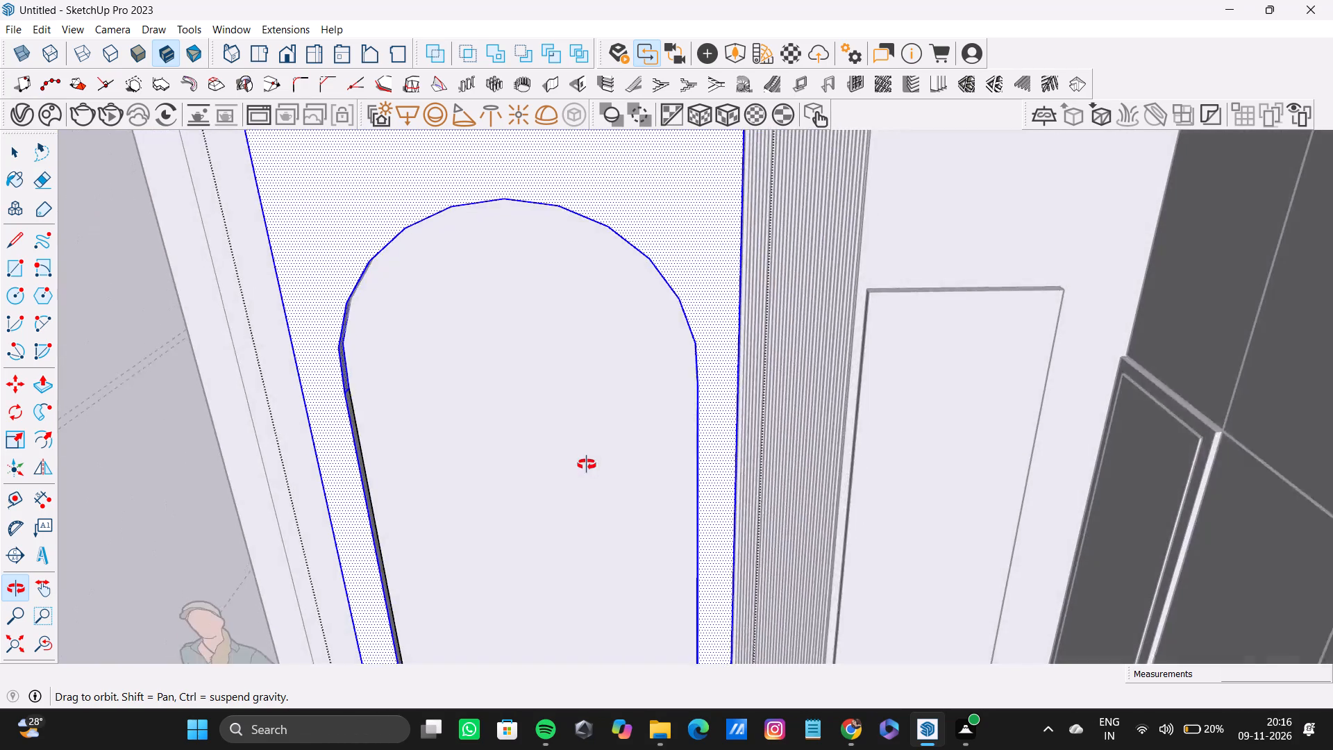
shift+middle_drag(587, 465, 555, 523)
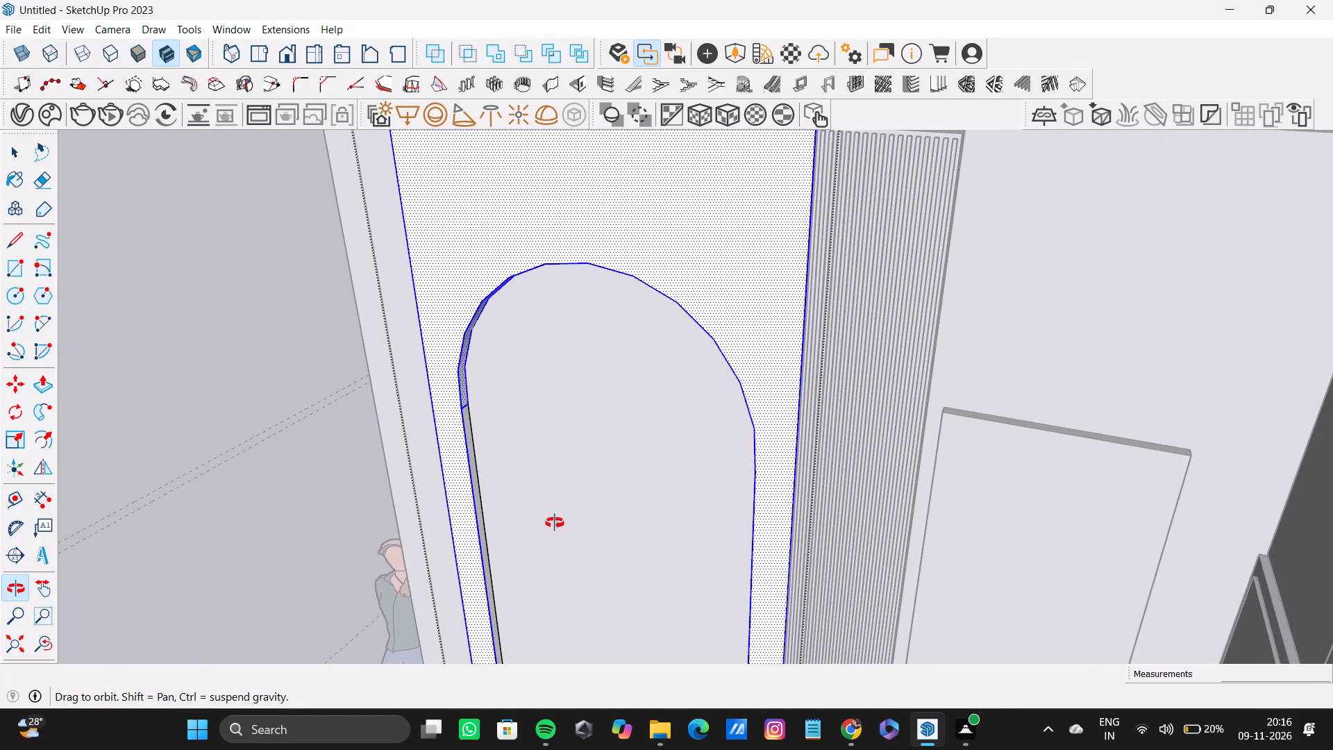
shift+middle_drag(555, 523, 555, 522)
shift+scroll(428, 469, up, 2)
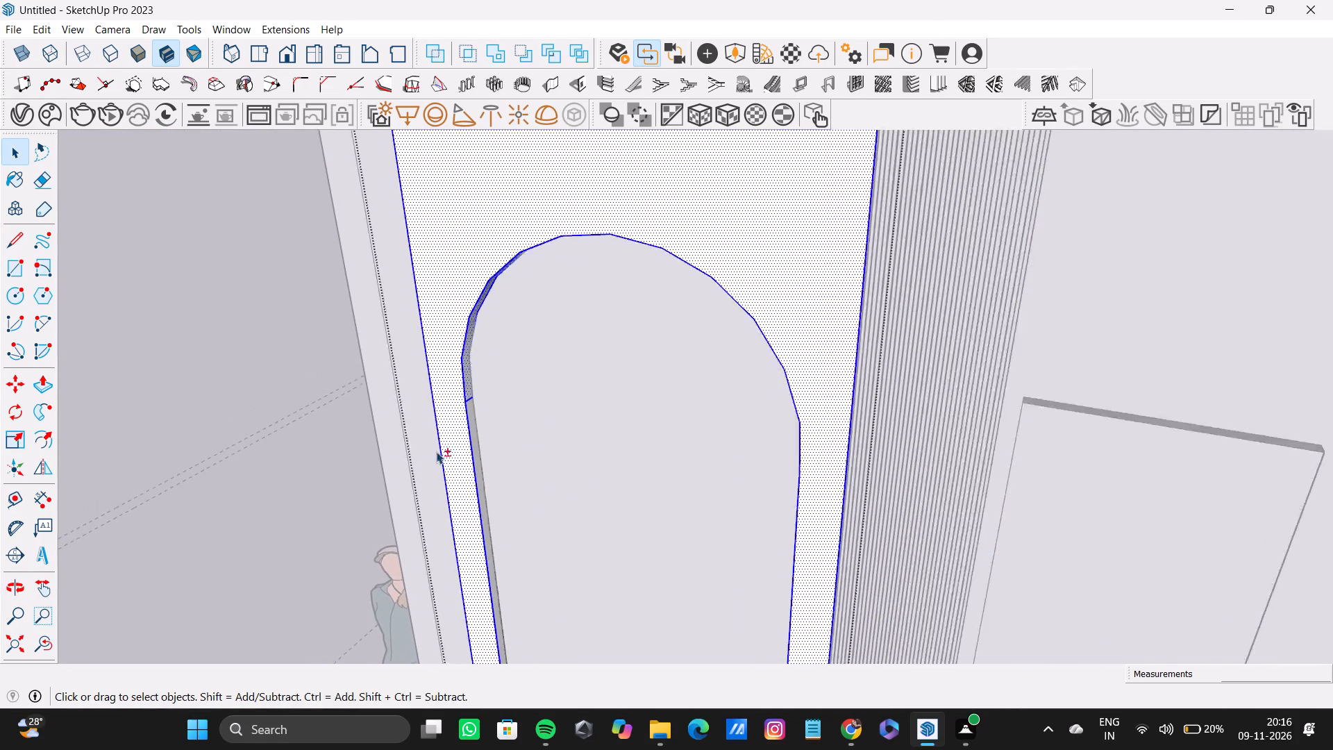
shift+scroll(436, 451, up, 8)
shift+double_click(496, 391)
Add the narrow face at the bottom of the arch opening, at floor level, to the selection.
shift+scroll(492, 421, down, 9)
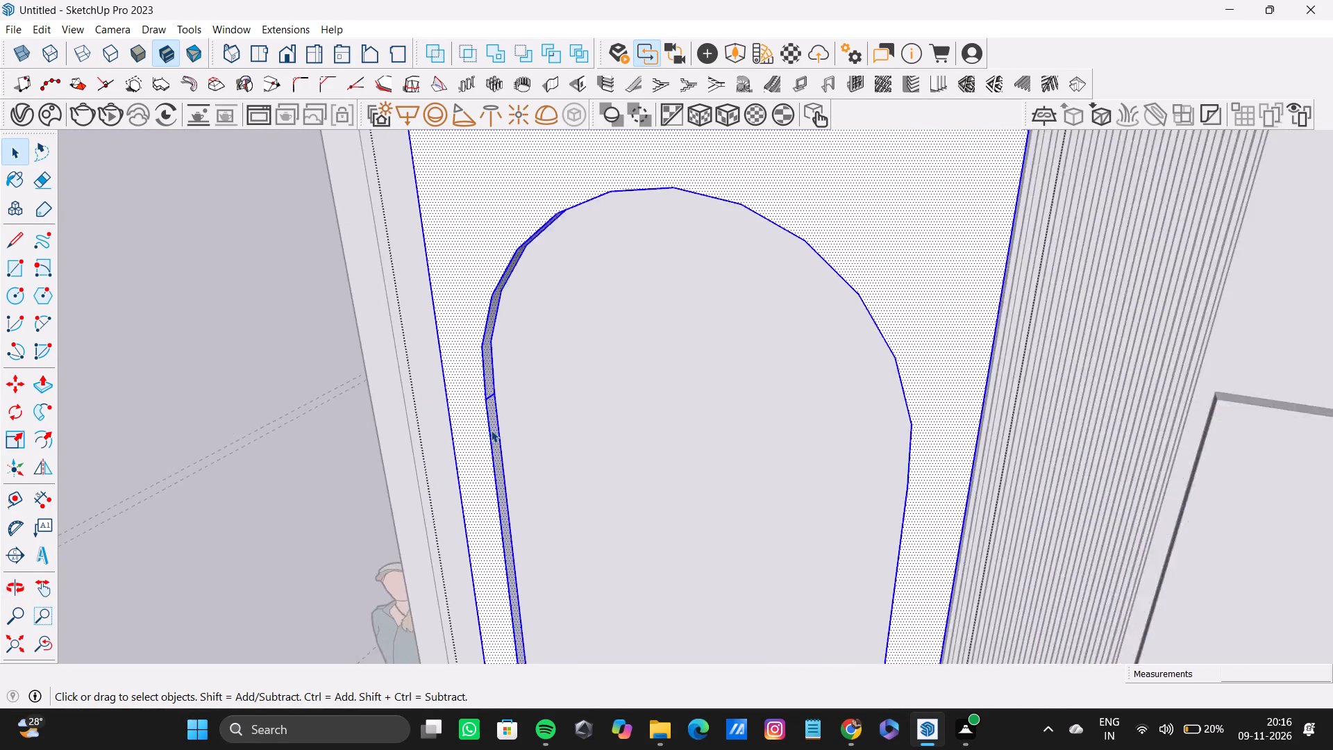
middle_drag(491, 430, 480, 378)
shift+scroll(480, 378, down, 1)
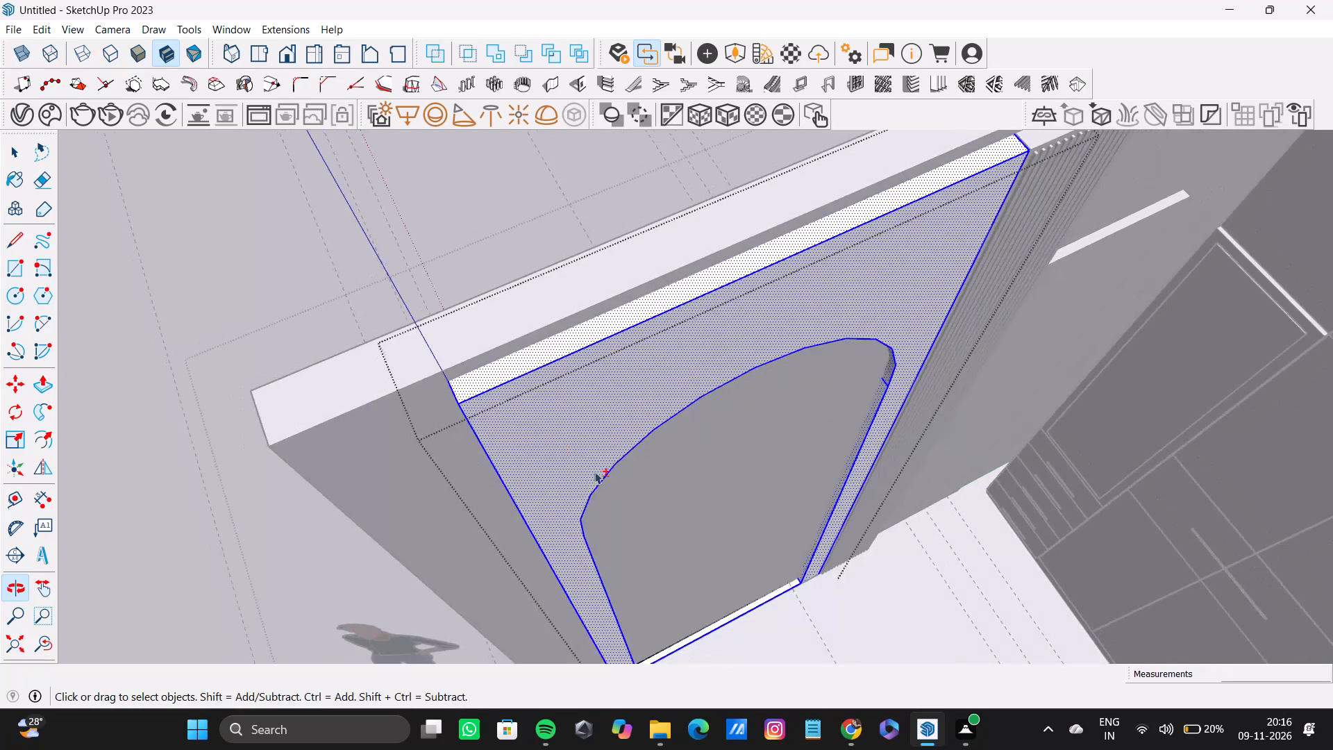
shift+scroll(657, 514, up, 4)
shift+middle_drag(749, 560, 687, 415)
shift+scroll(724, 496, up, 13)
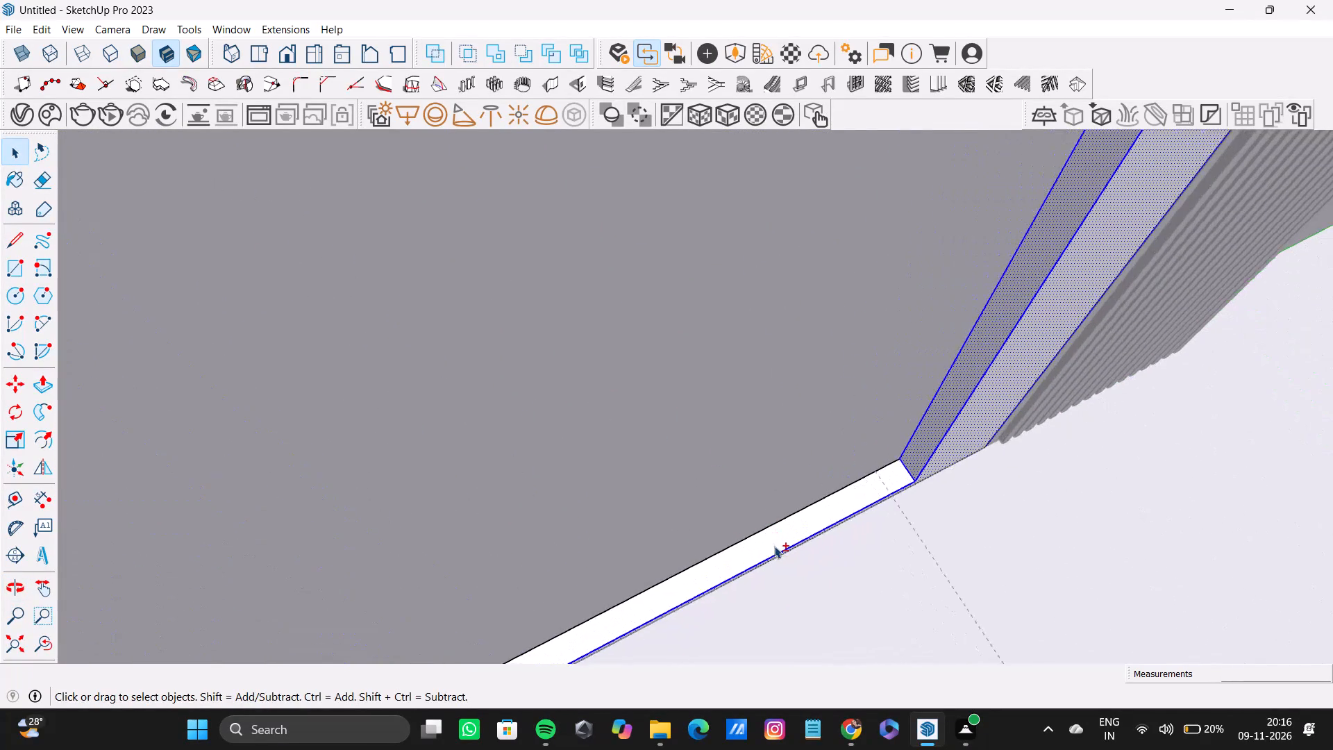
shift+double_click(774, 546)
shift+scroll(645, 487, down, 18)
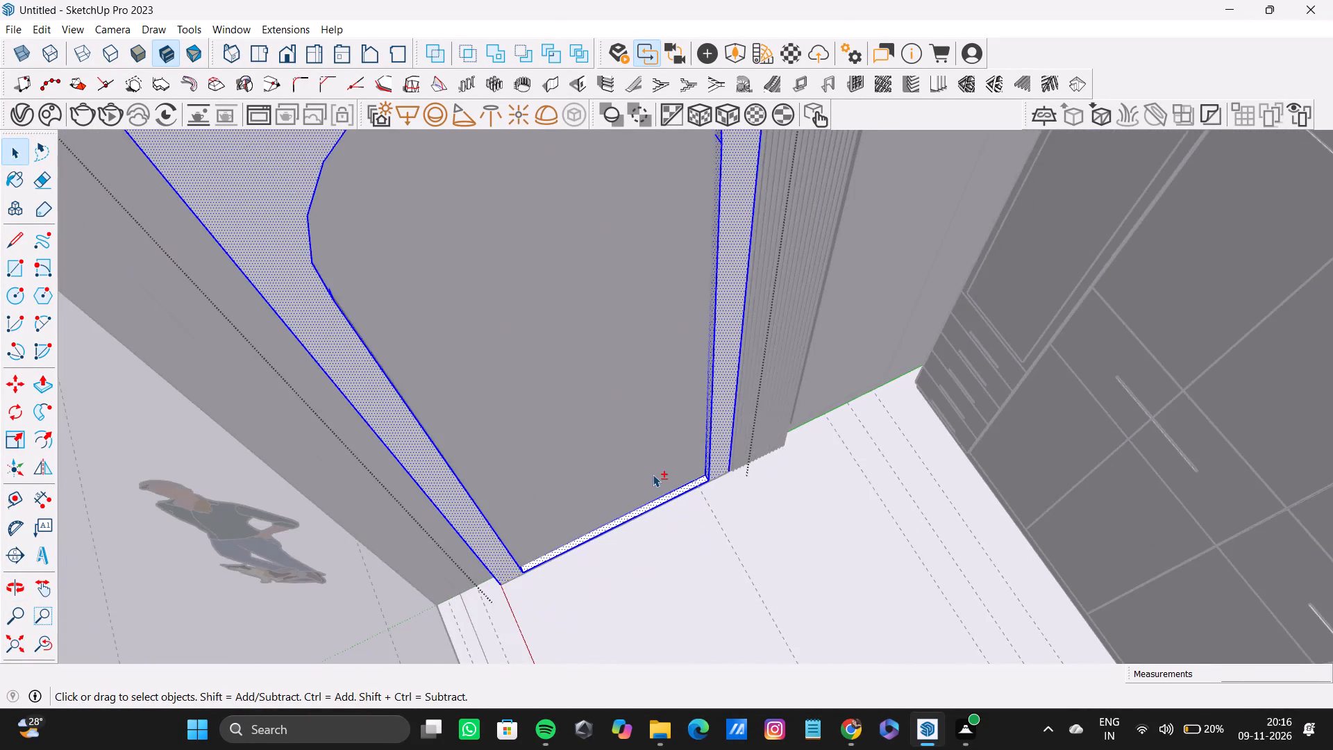
shift+scroll(653, 474, down, 4)
shift+middle_drag(655, 469, 646, 467)
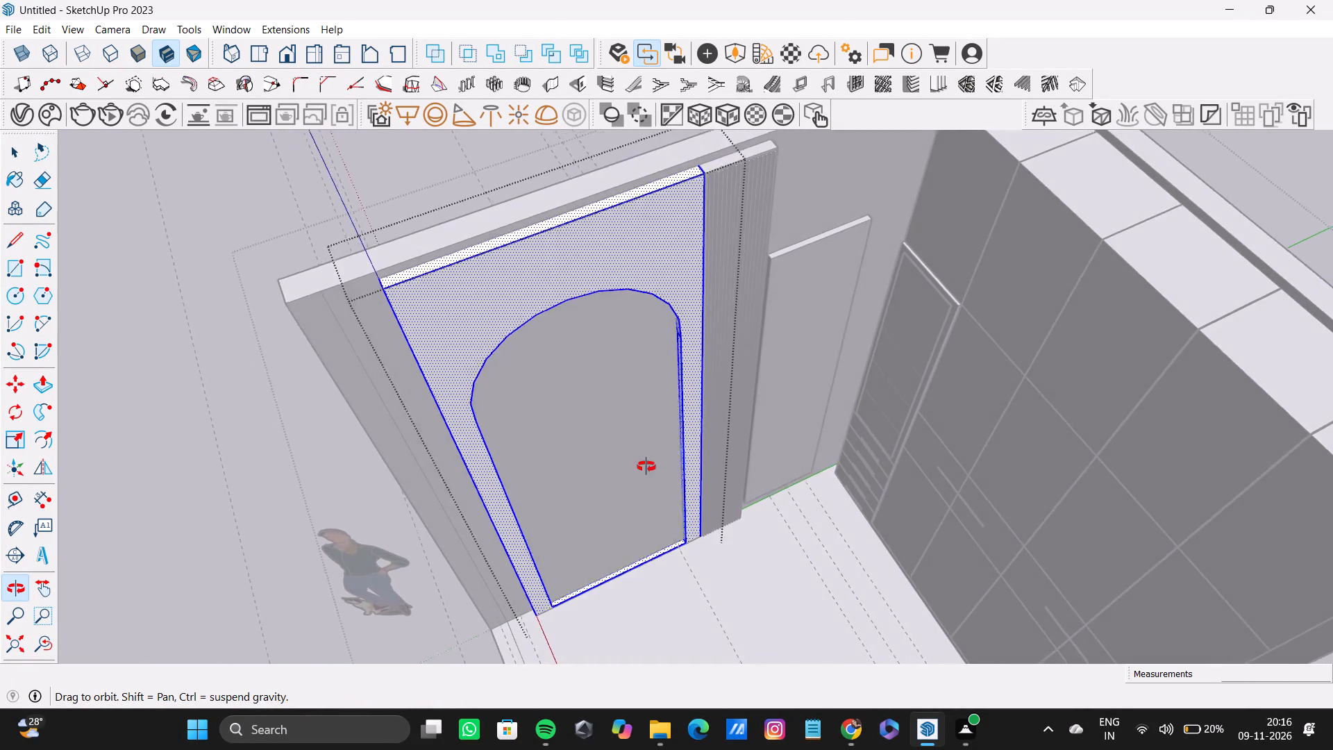
shift+middle_drag(646, 467, 644, 456)
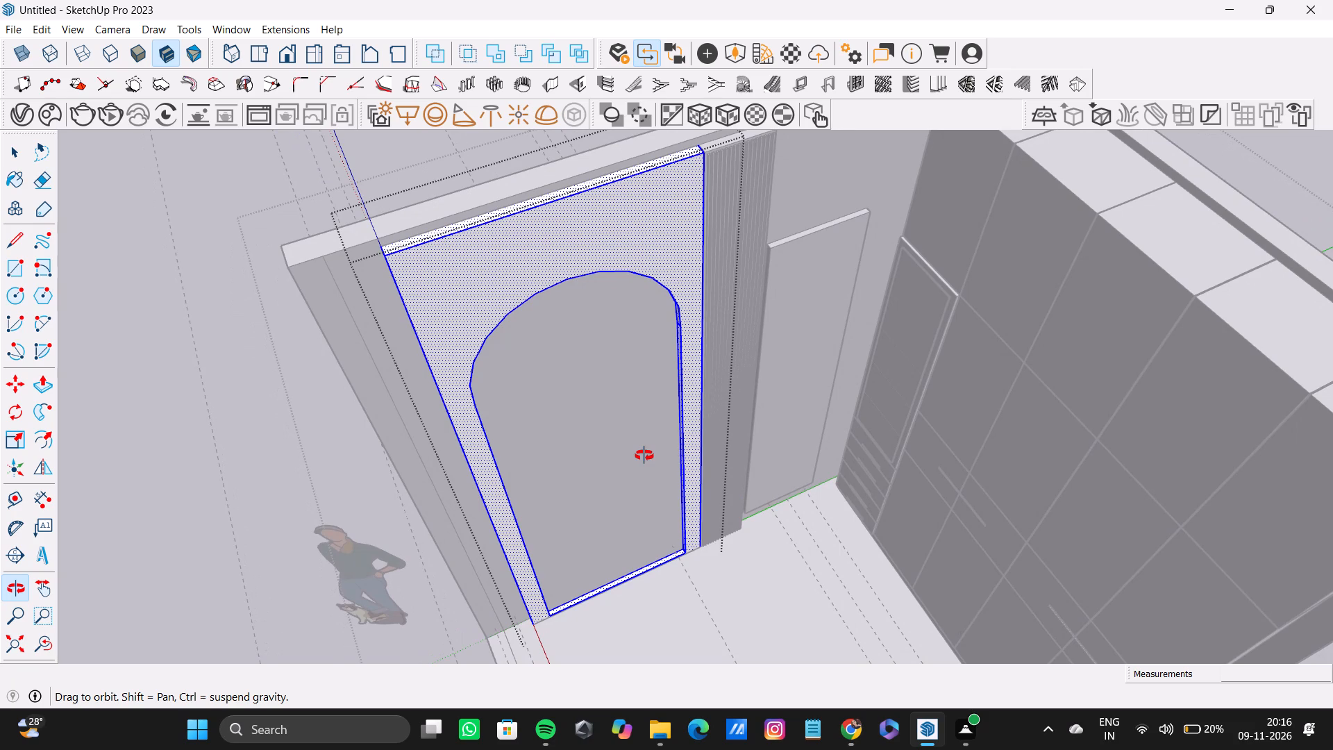
shift+middle_drag(644, 456, 639, 487)
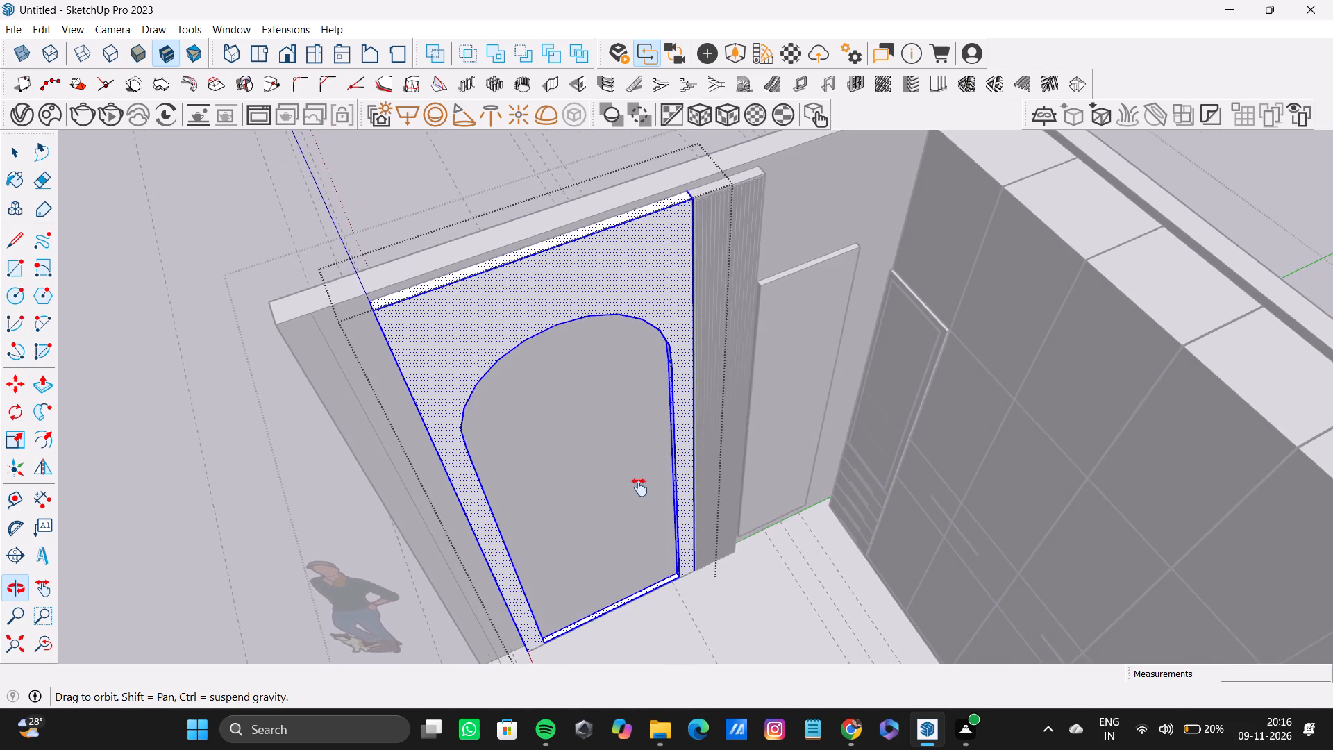
Paint the selected faces of the arched wall panel with the Carrera Marble stone material and deselect them.
shift+middle_drag(639, 487, 655, 508)
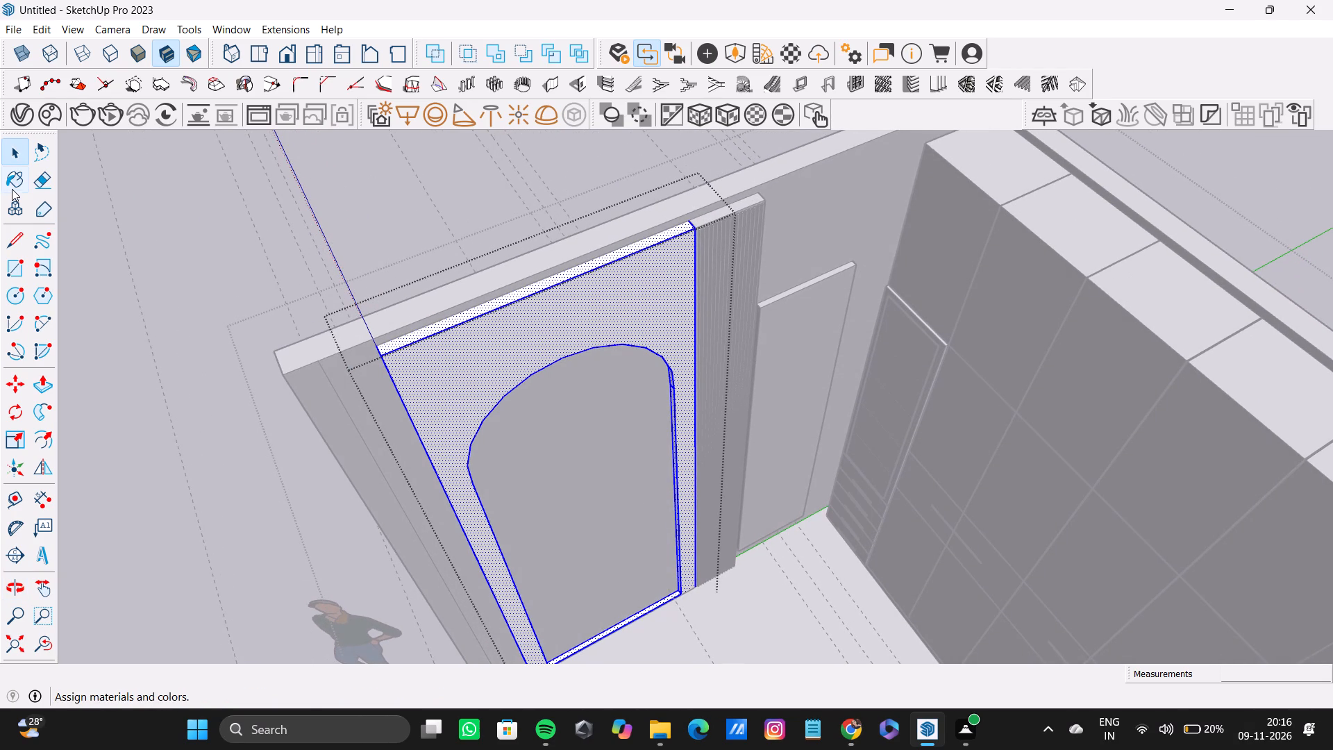
click(12, 189)
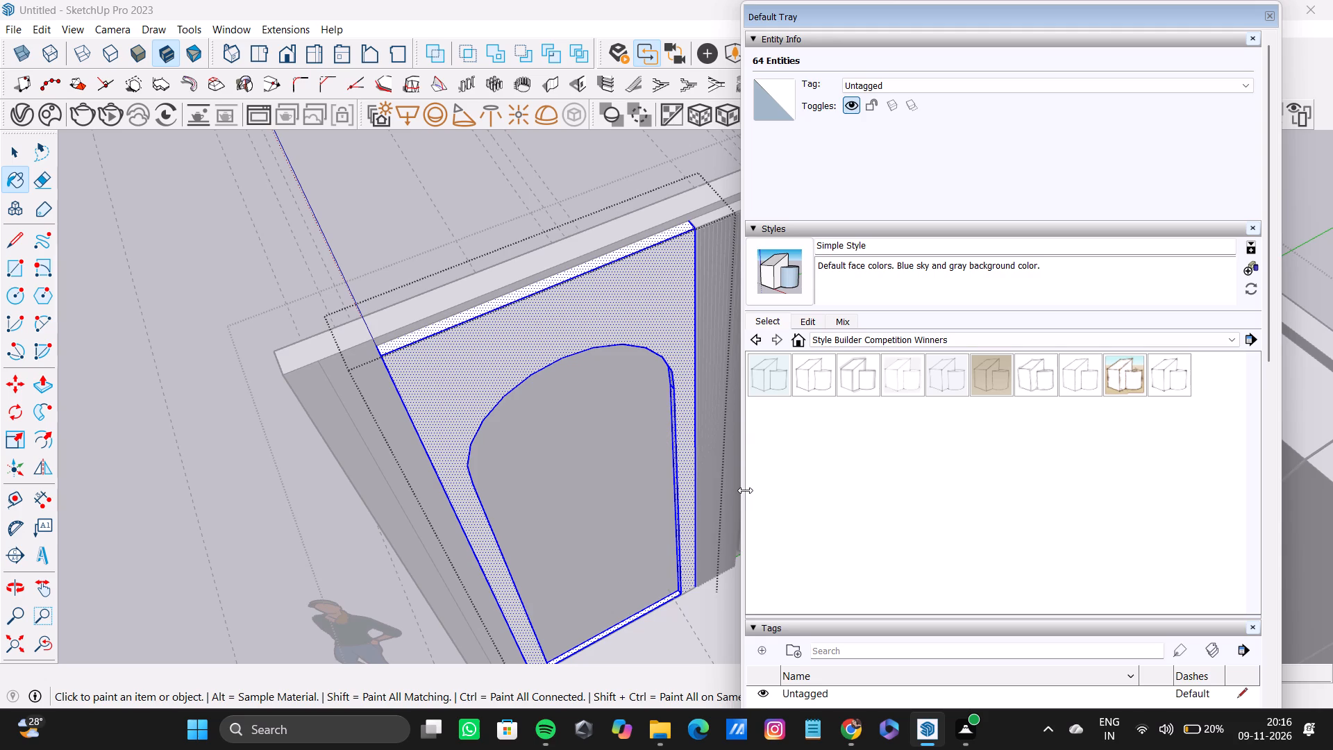
drag(744, 491, 1029, 504)
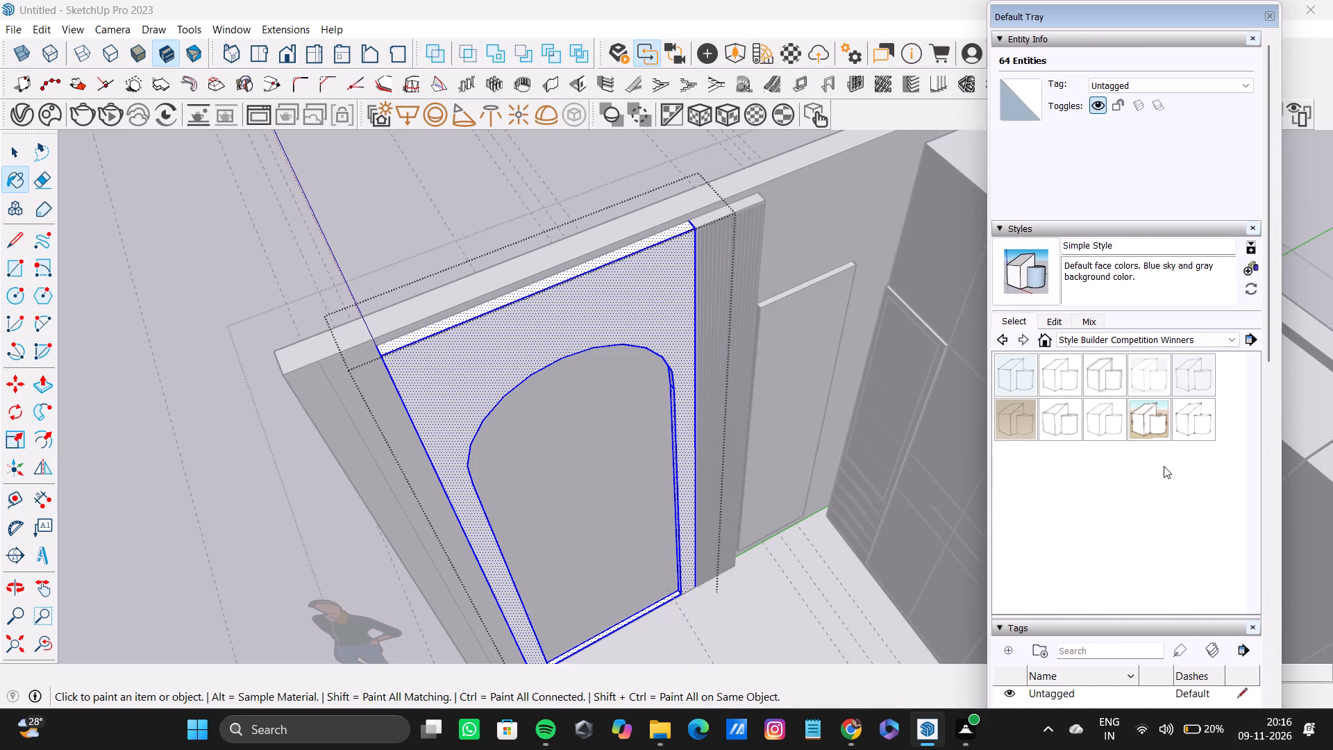
scroll(1153, 518, down, 4)
drag(1268, 424, 1255, 644)
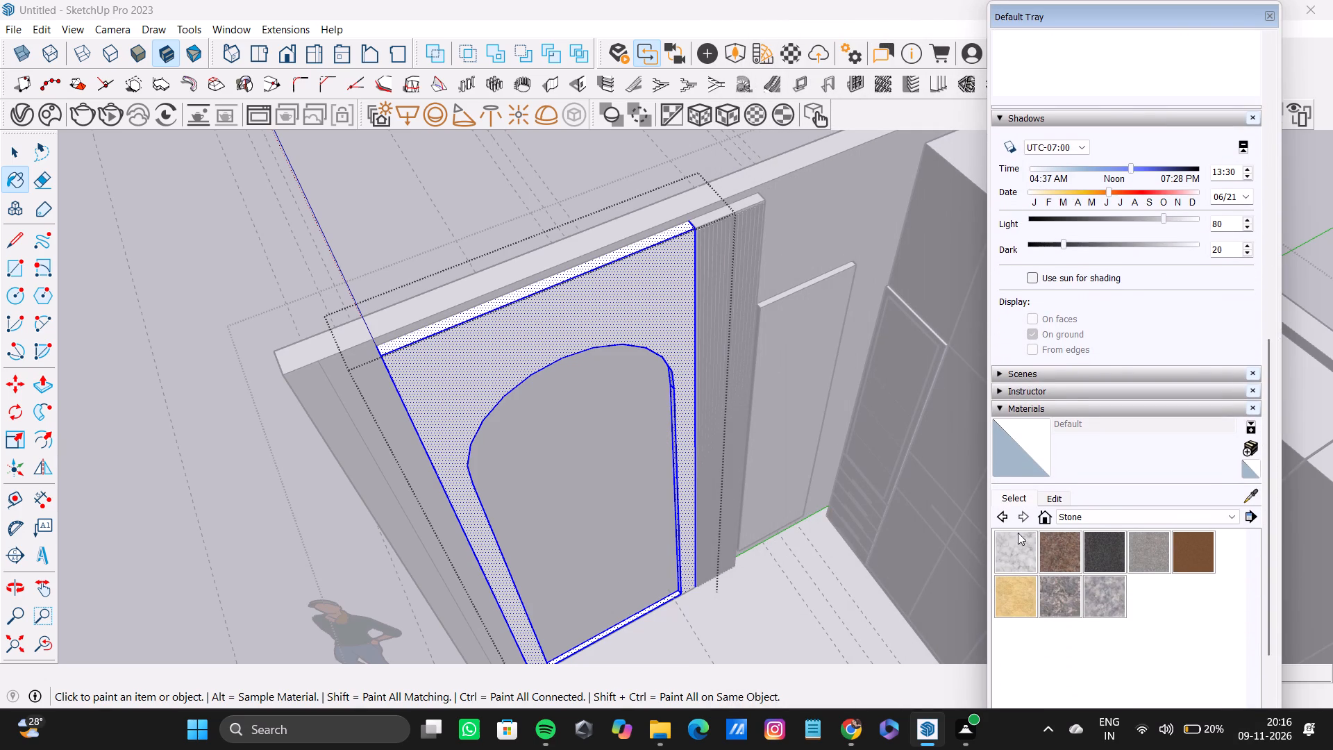
click(1021, 546)
click(648, 312)
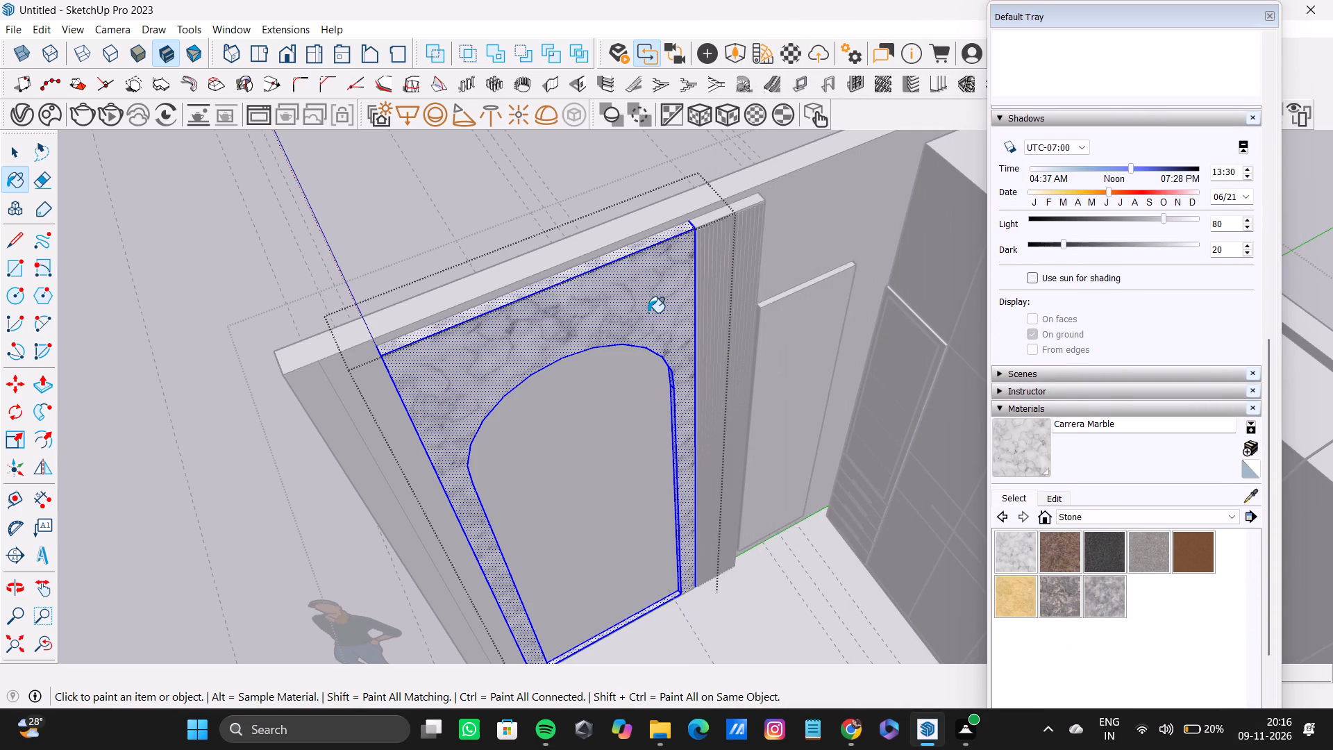
key(space)
click(480, 167)
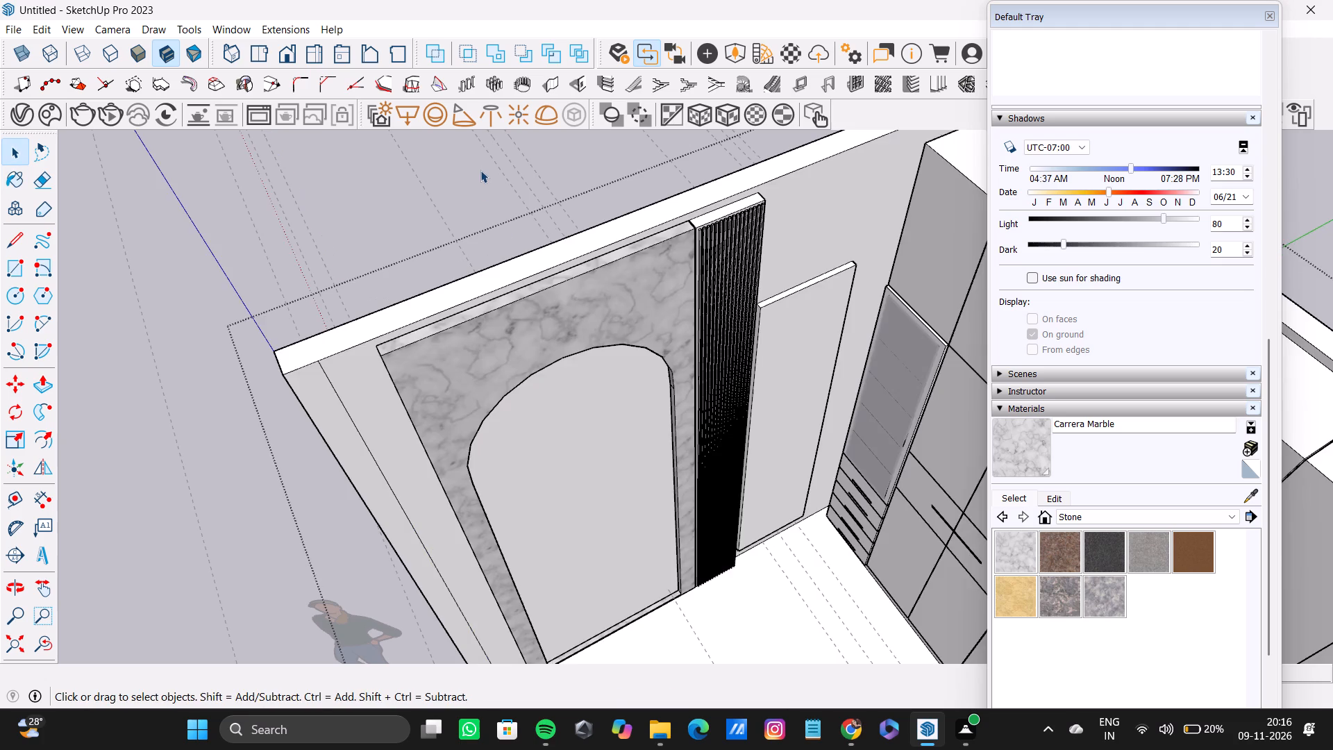
Select the top and front faces of the fluted strip's backing panel and its narrow side face next to the arched panel.
scroll(507, 251, down, 3)
middle_drag(521, 269, 603, 285)
scroll(696, 259, up, 12)
middle_drag(719, 281, 692, 317)
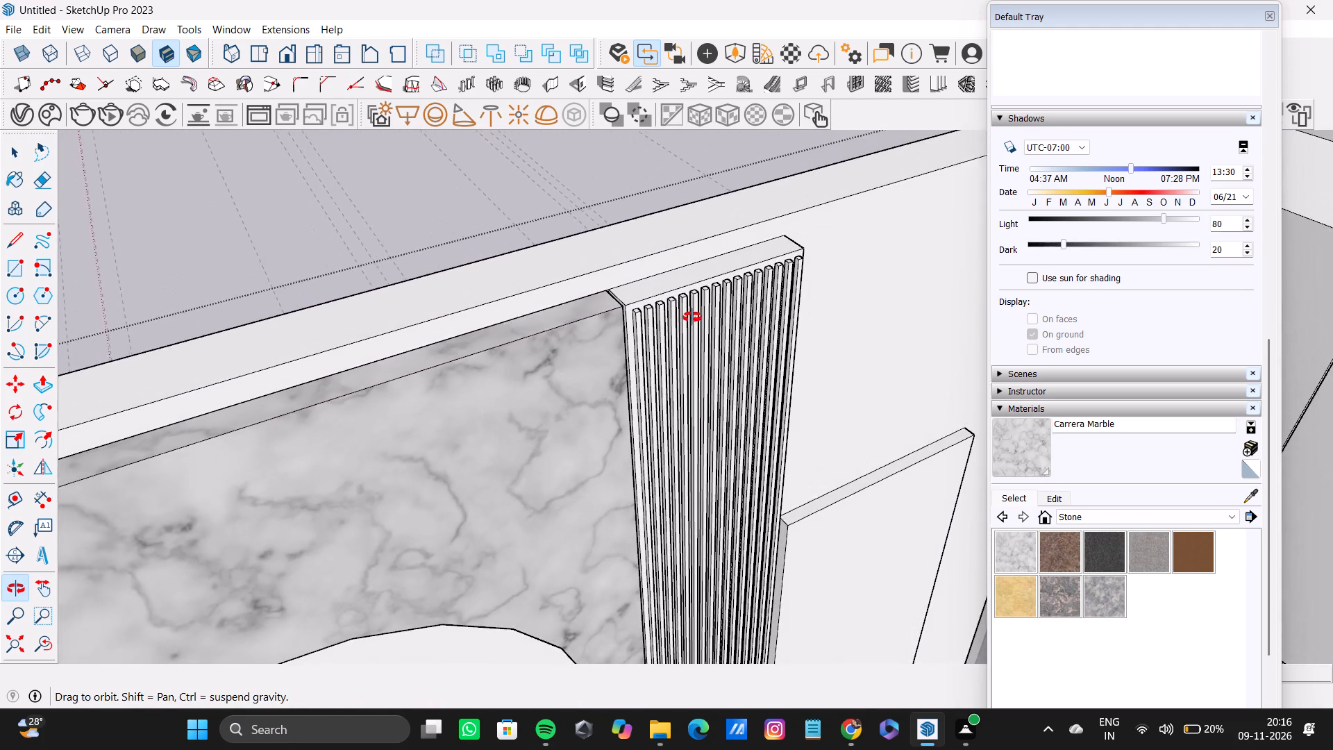
middle_drag(692, 317, 626, 310)
shift+scroll(626, 275, up, 8)
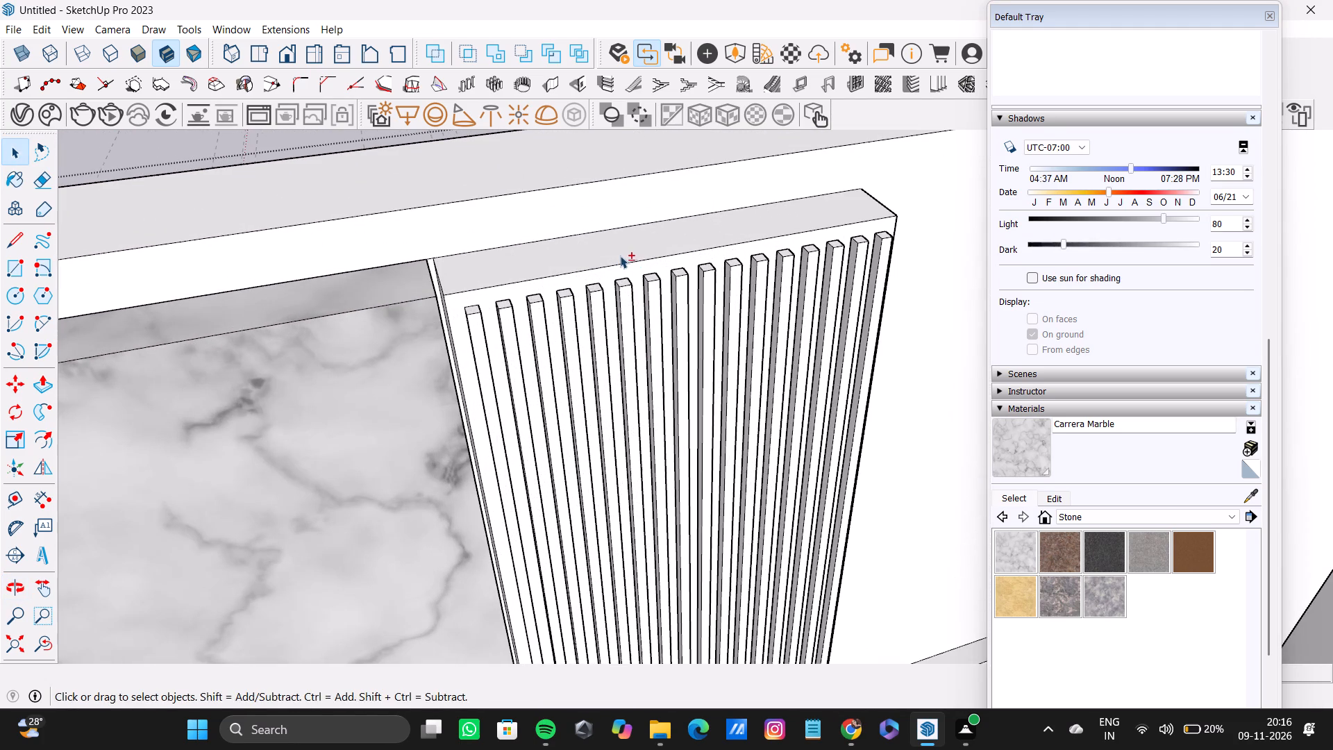
shift+double_click(619, 255)
shift+double_click(540, 285)
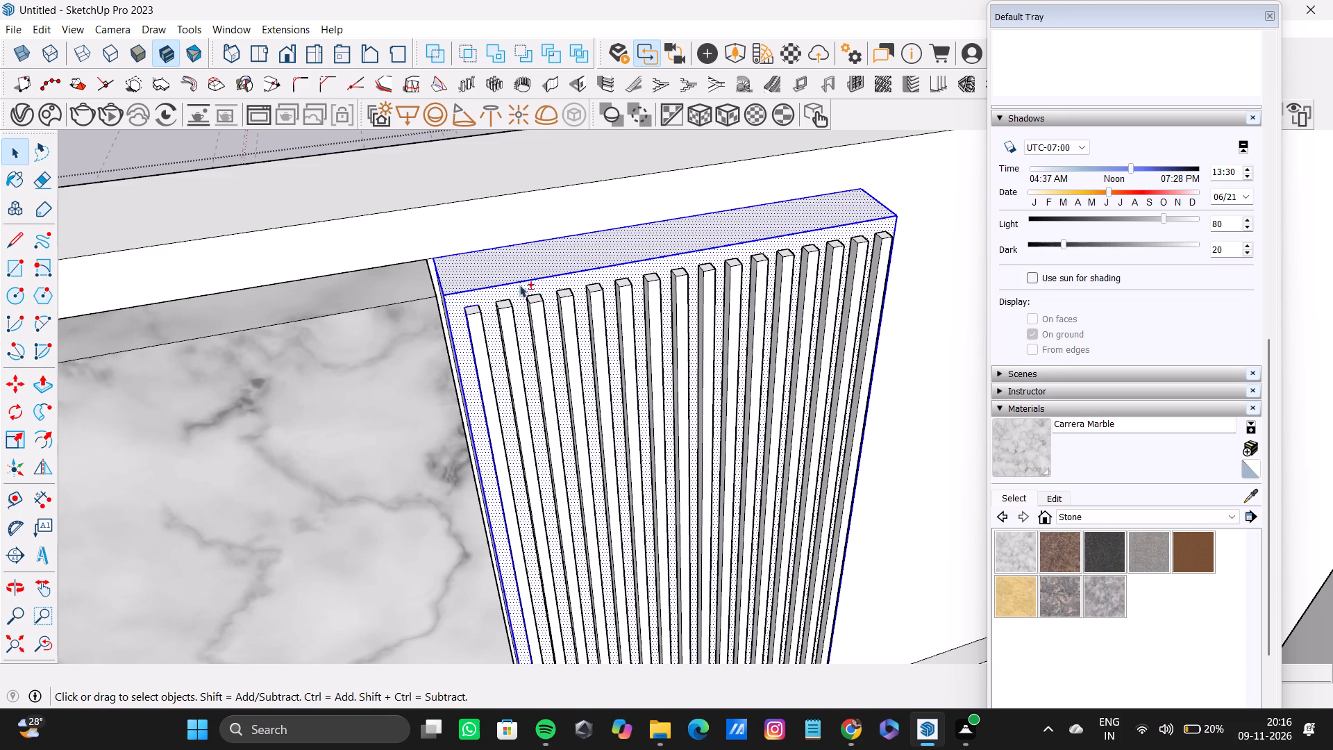
shift+scroll(442, 272, up, 14)
shift+middle_click(443, 287)
middle_drag(442, 308, 485, 309)
shift+double_click(444, 377)
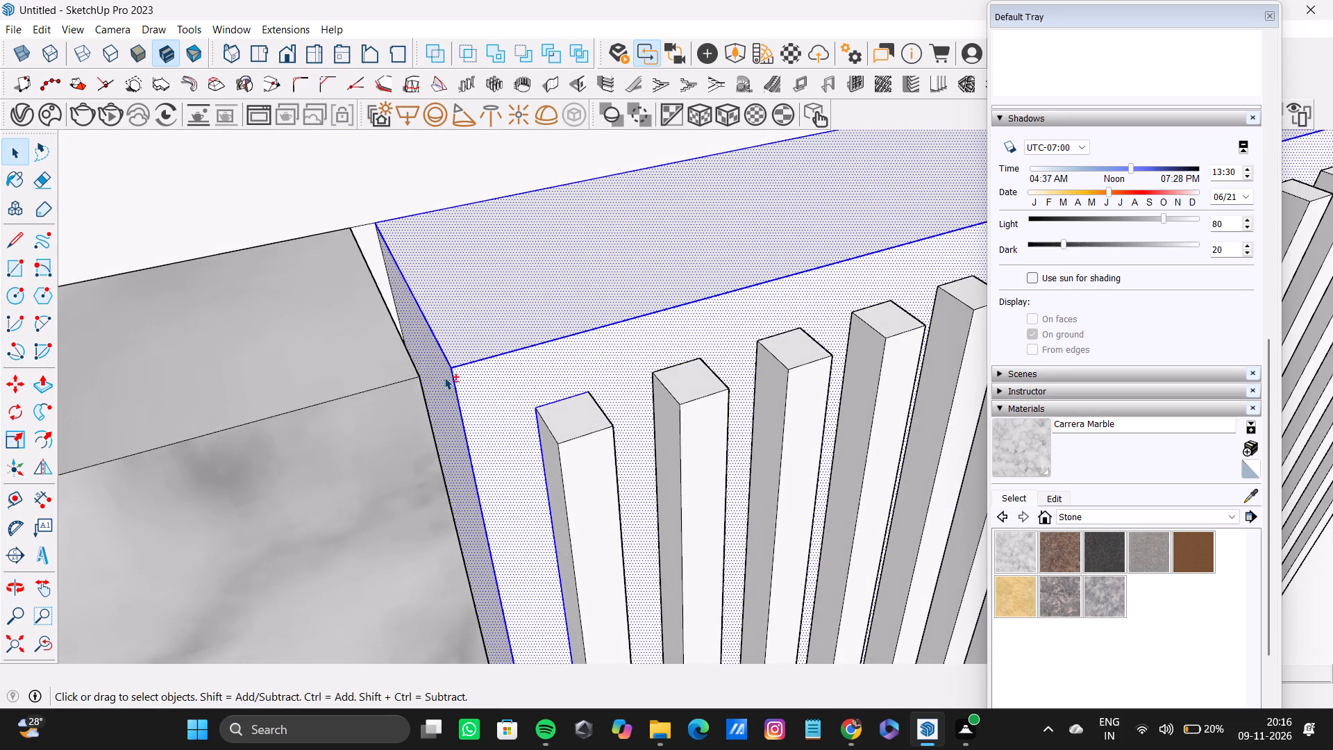
Add the backing panel's far narrow side face to the selection and paint the selected faces with Carrera Marble.
shift+scroll(443, 377, down, 18)
middle_drag(664, 409, 412, 362)
middle_drag(723, 363, 689, 365)
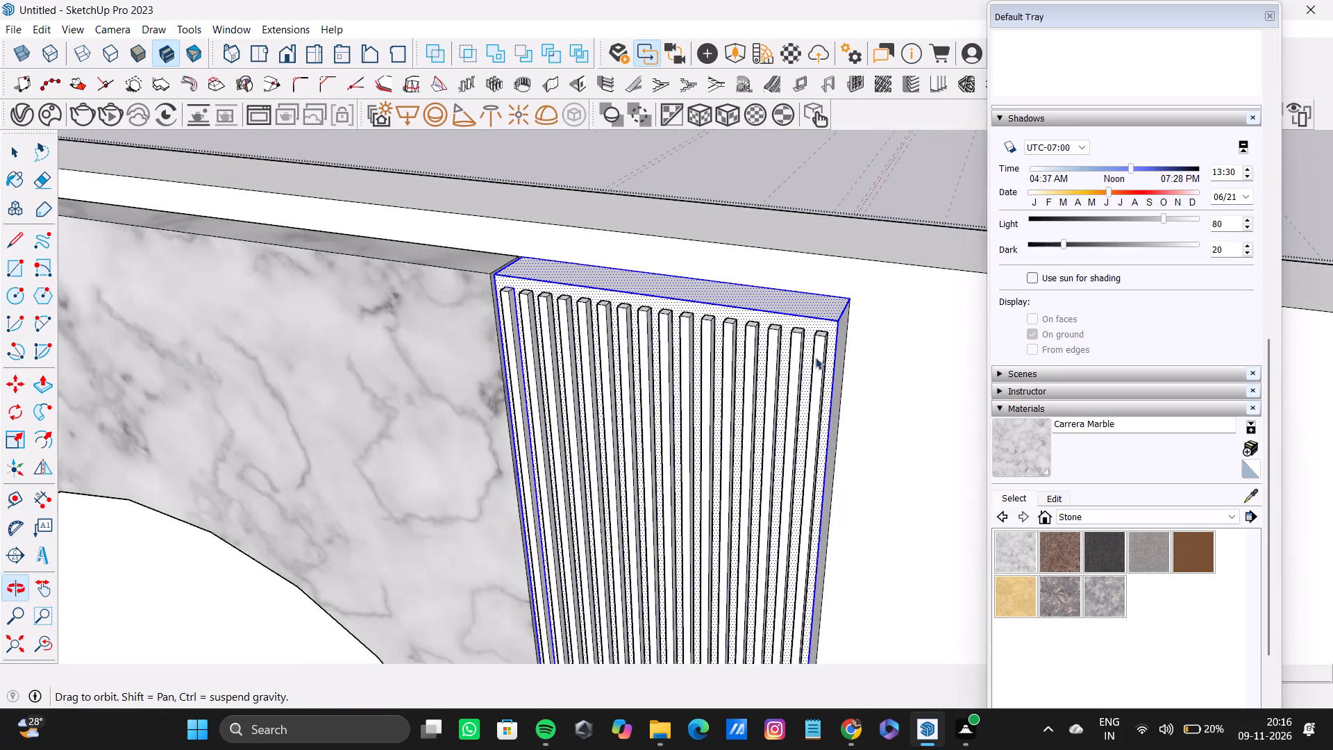
scroll(819, 355, up, 11)
middle_drag(847, 331, 812, 326)
shift+double_click(848, 294)
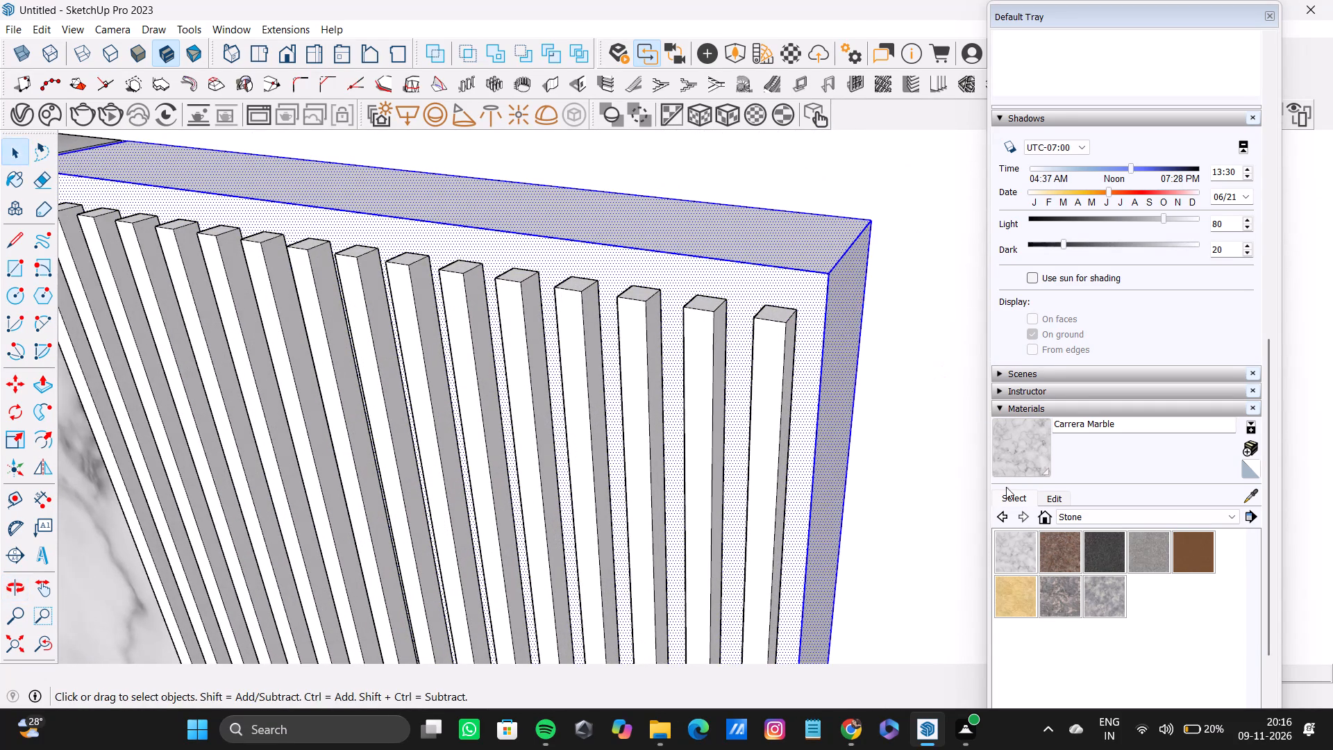
shift+click(1024, 553)
shift+click(813, 274)
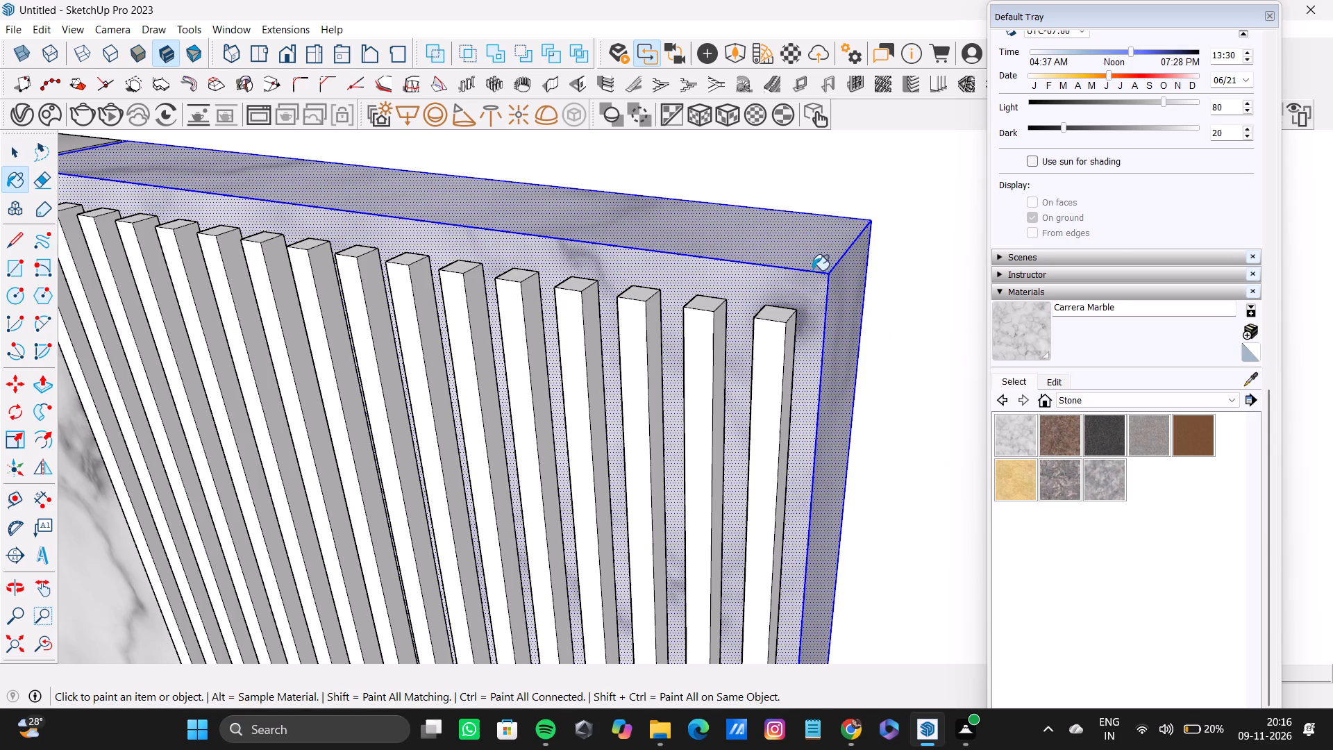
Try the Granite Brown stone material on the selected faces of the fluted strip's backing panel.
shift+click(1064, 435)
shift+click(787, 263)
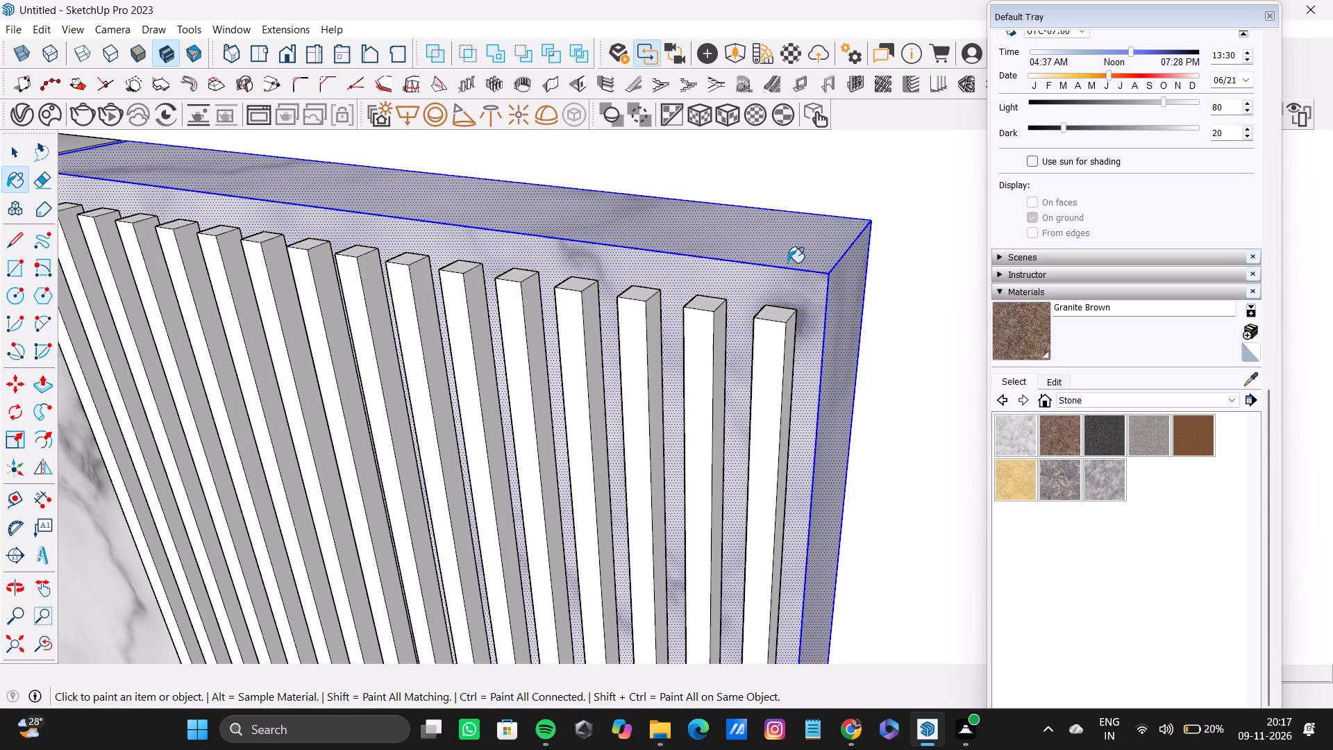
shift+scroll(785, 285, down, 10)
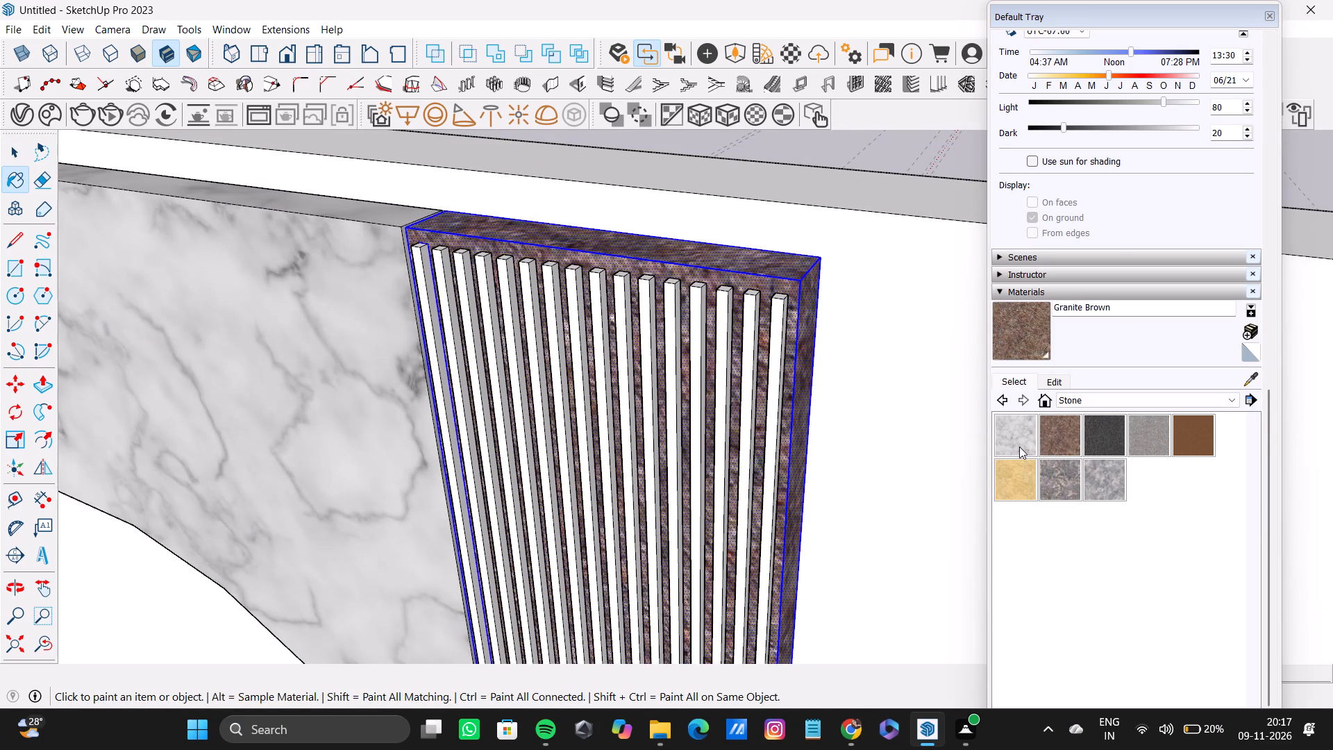
Repaint the selected backing panel faces with Carrera Marble and deselect them.
shift+click(1019, 447)
shift+click(777, 274)
middle_drag(763, 331, 925, 344)
key(space)
scroll(562, 312, down, 10)
click(568, 187)
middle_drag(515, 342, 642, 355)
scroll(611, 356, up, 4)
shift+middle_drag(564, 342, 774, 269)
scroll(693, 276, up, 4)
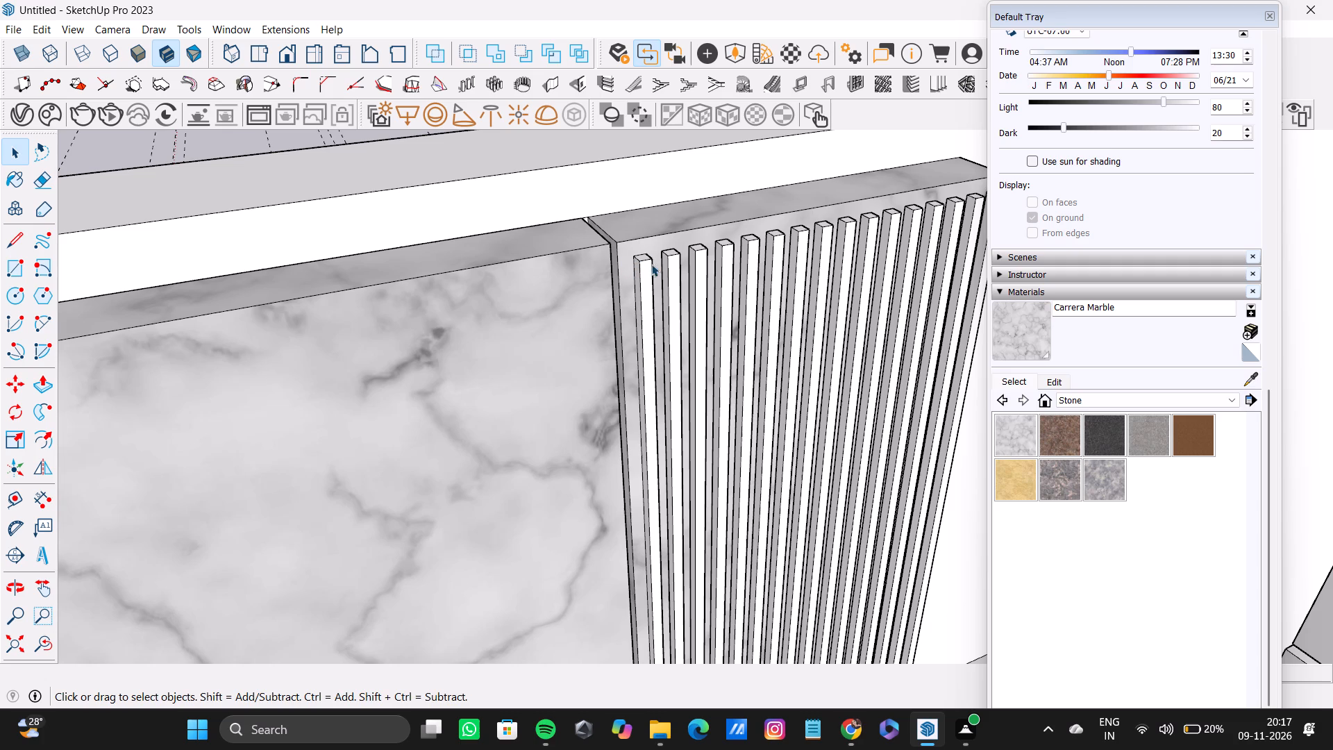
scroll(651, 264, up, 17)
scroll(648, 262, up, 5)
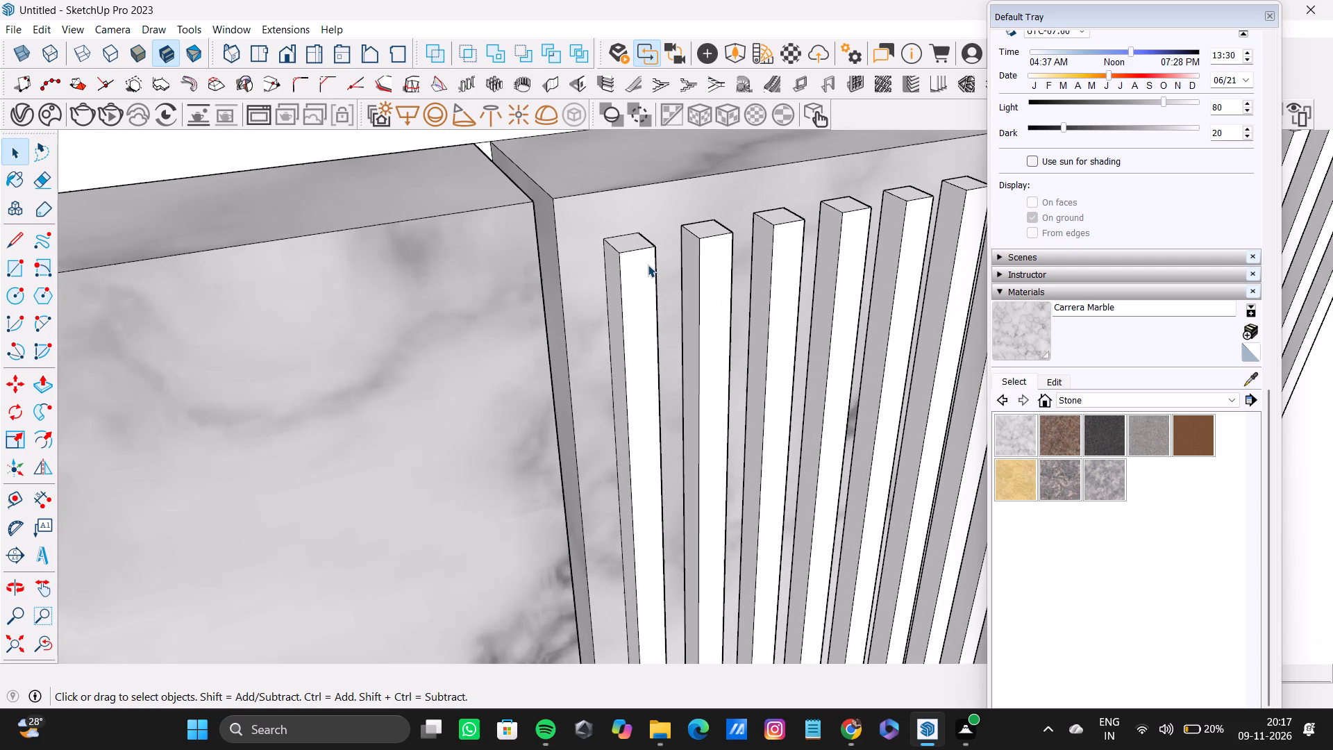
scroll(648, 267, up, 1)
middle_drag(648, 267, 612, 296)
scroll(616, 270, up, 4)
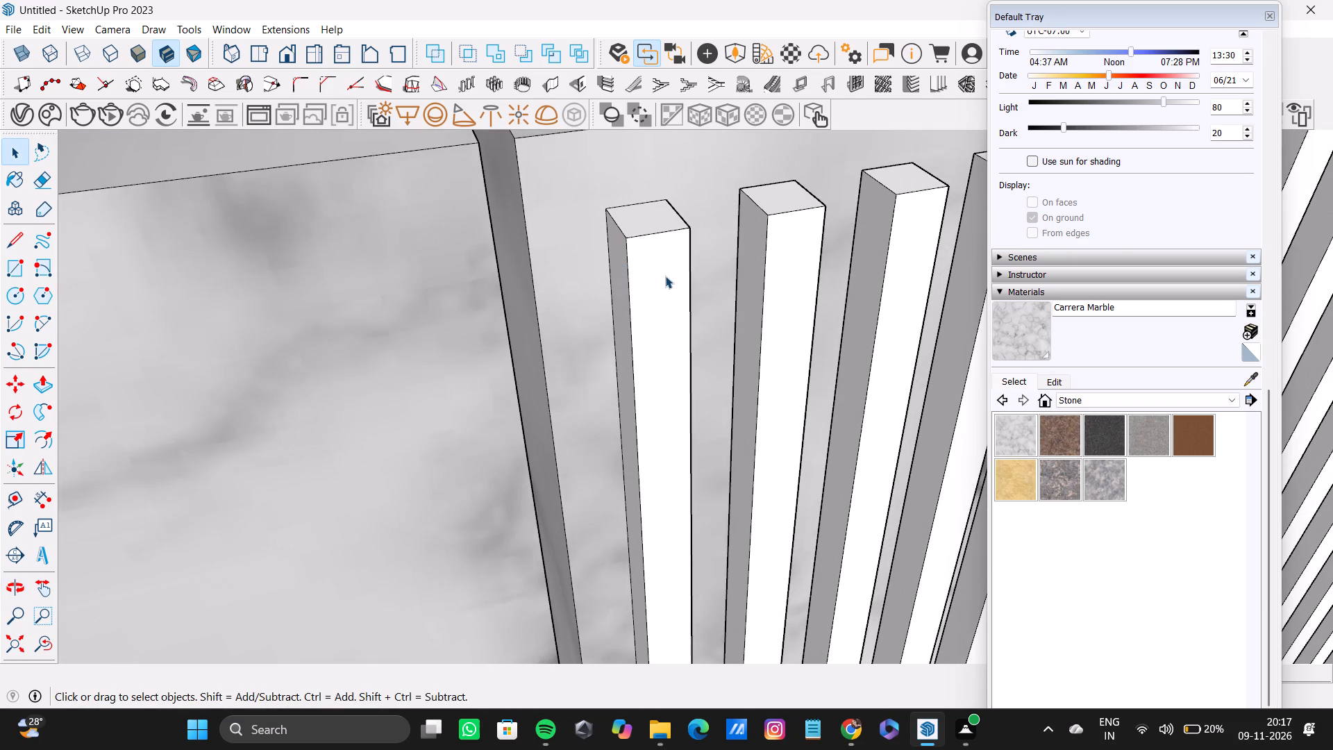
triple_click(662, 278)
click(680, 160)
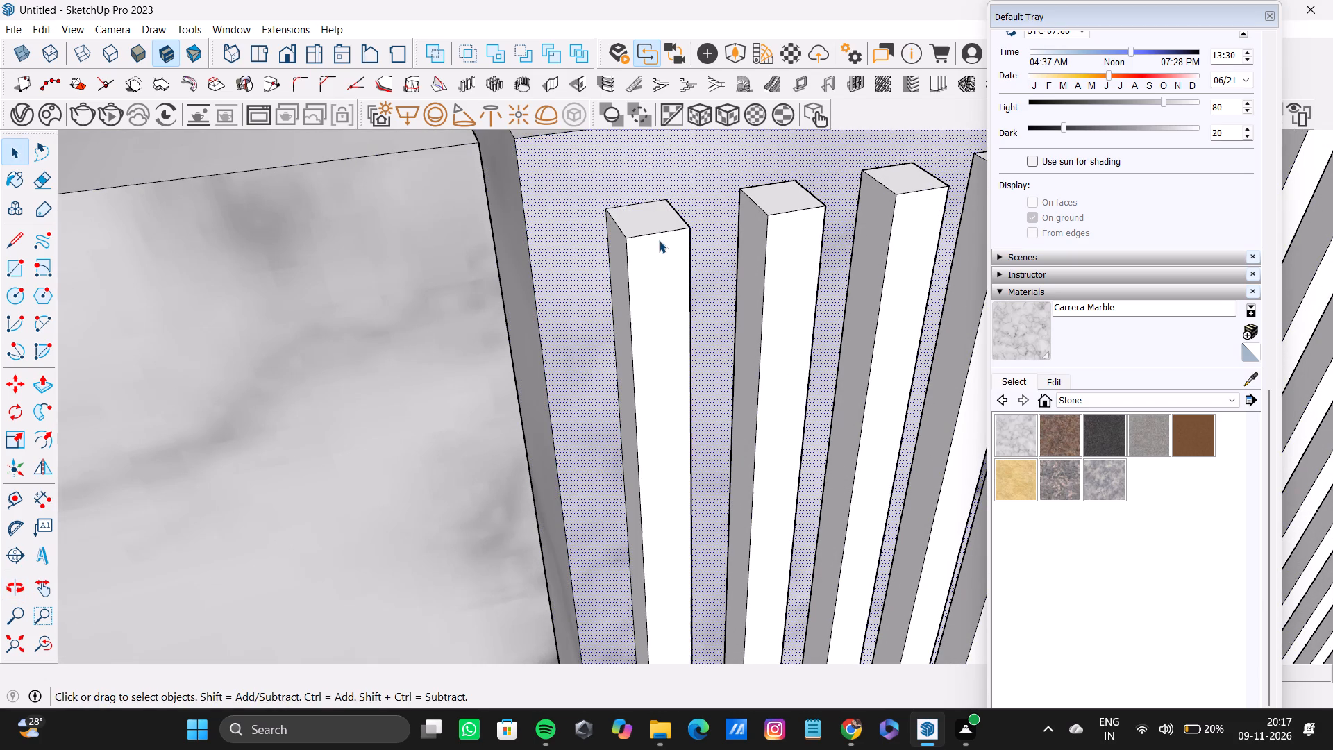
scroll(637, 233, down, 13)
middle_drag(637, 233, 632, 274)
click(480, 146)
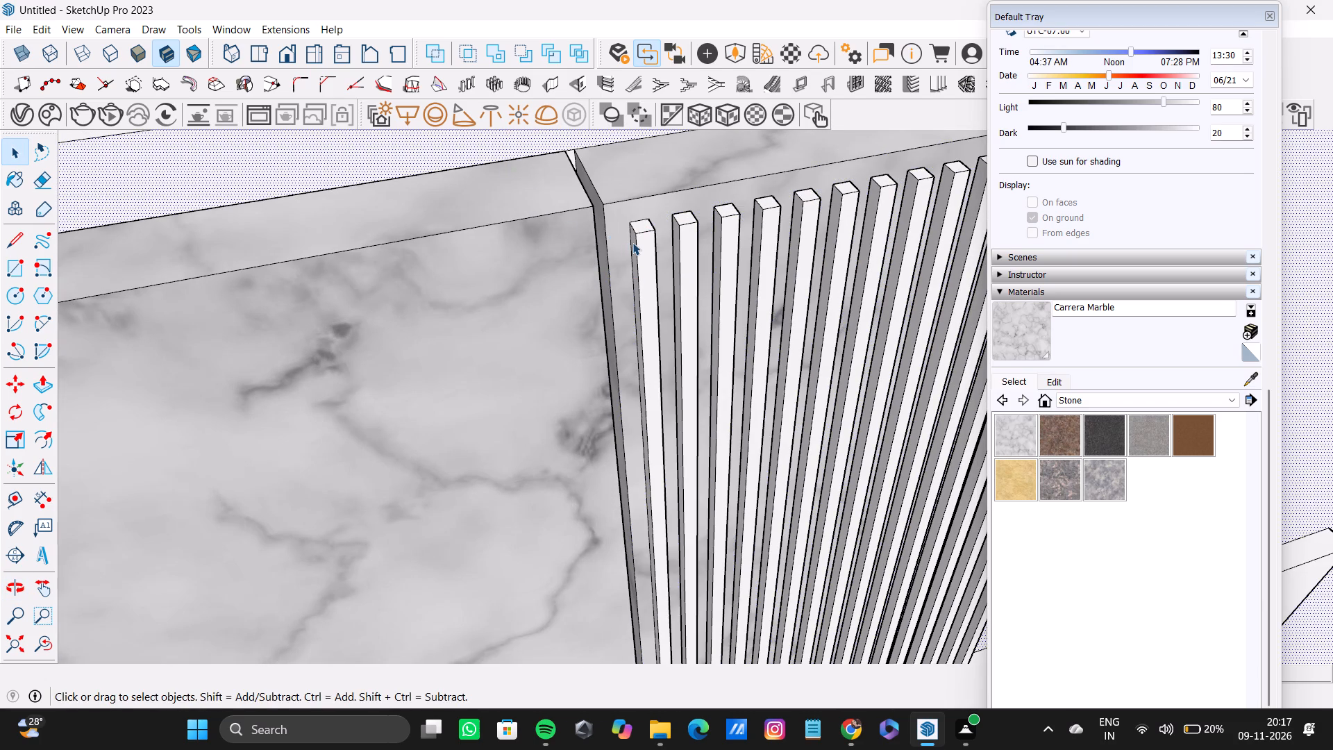
Select the top, front and both side faces of the fluted strip's first slat, nearest the arched panel.
scroll(637, 236, up, 6)
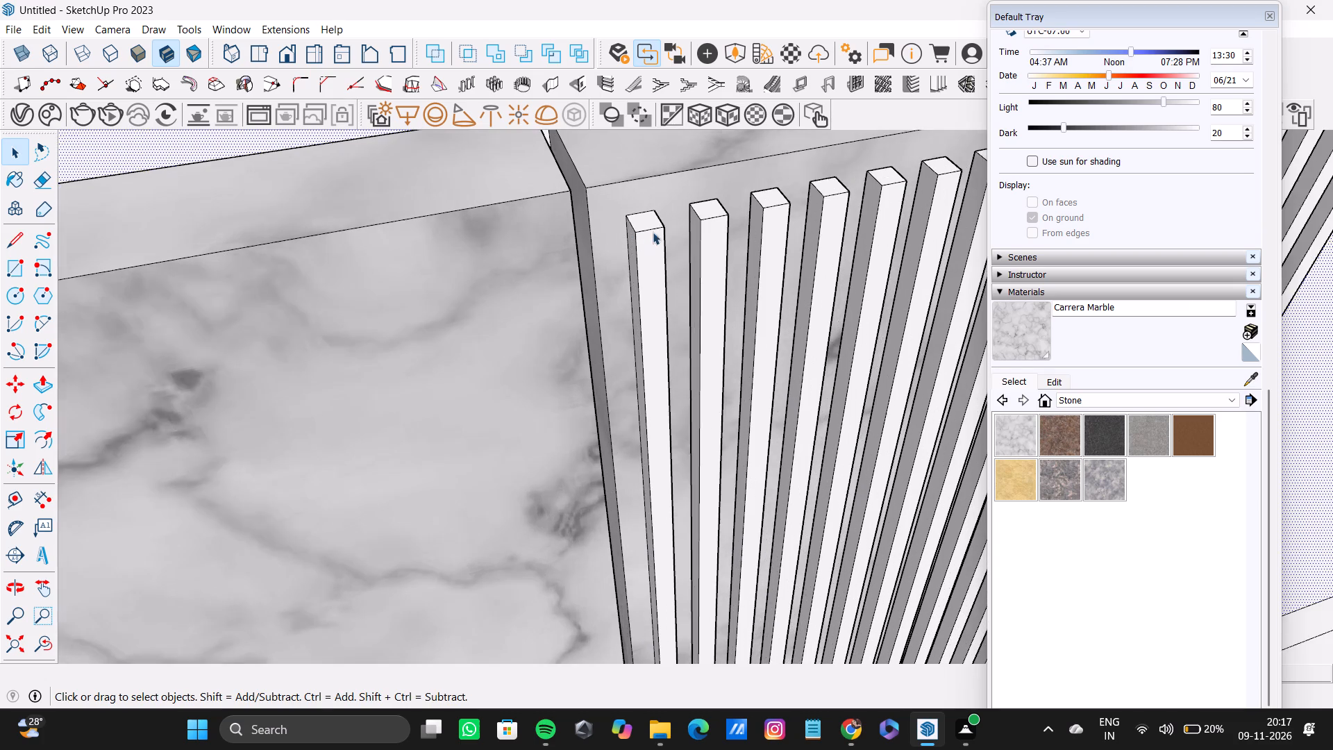
scroll(653, 232, up, 10)
shift+double_click(646, 209)
shift+double_click(640, 276)
middle_drag(612, 281, 612, 280)
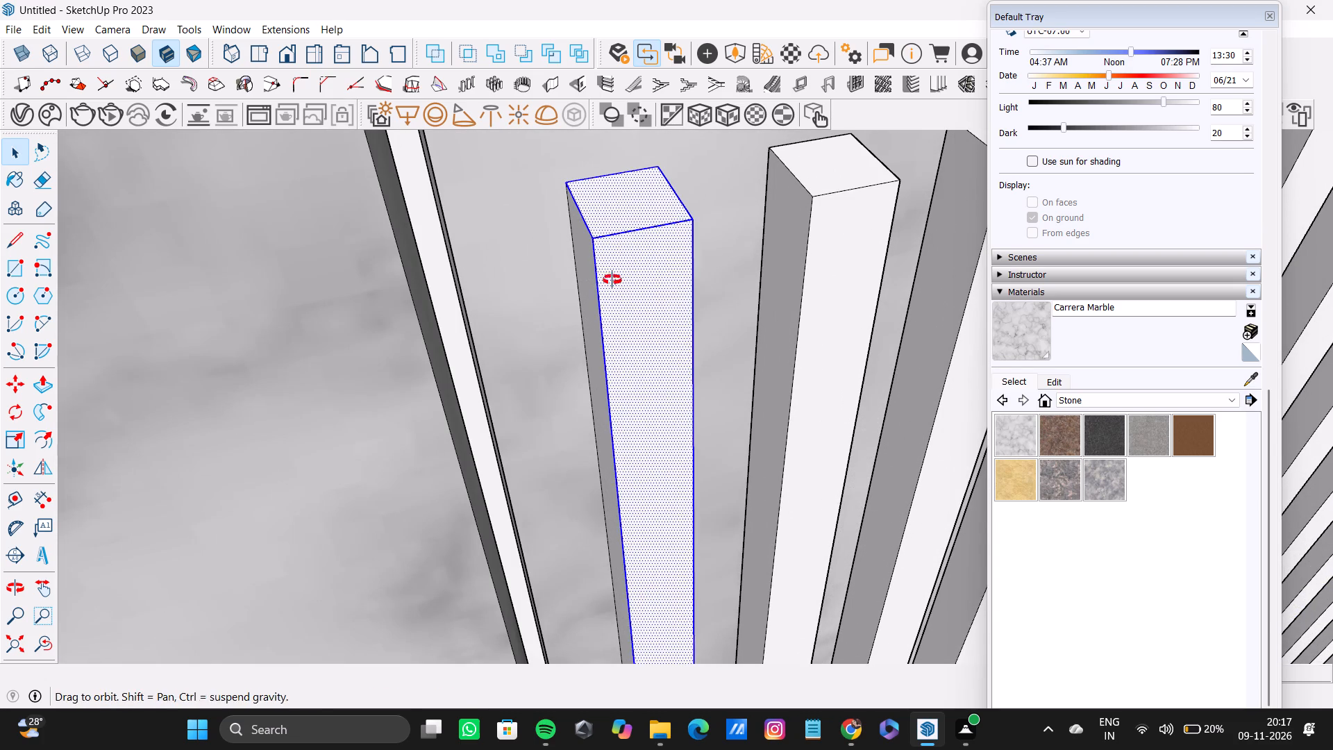
middle_drag(612, 280, 680, 281)
shift+scroll(593, 273, up, 2)
shift+double_click(560, 277)
middle_drag(676, 288, 308, 284)
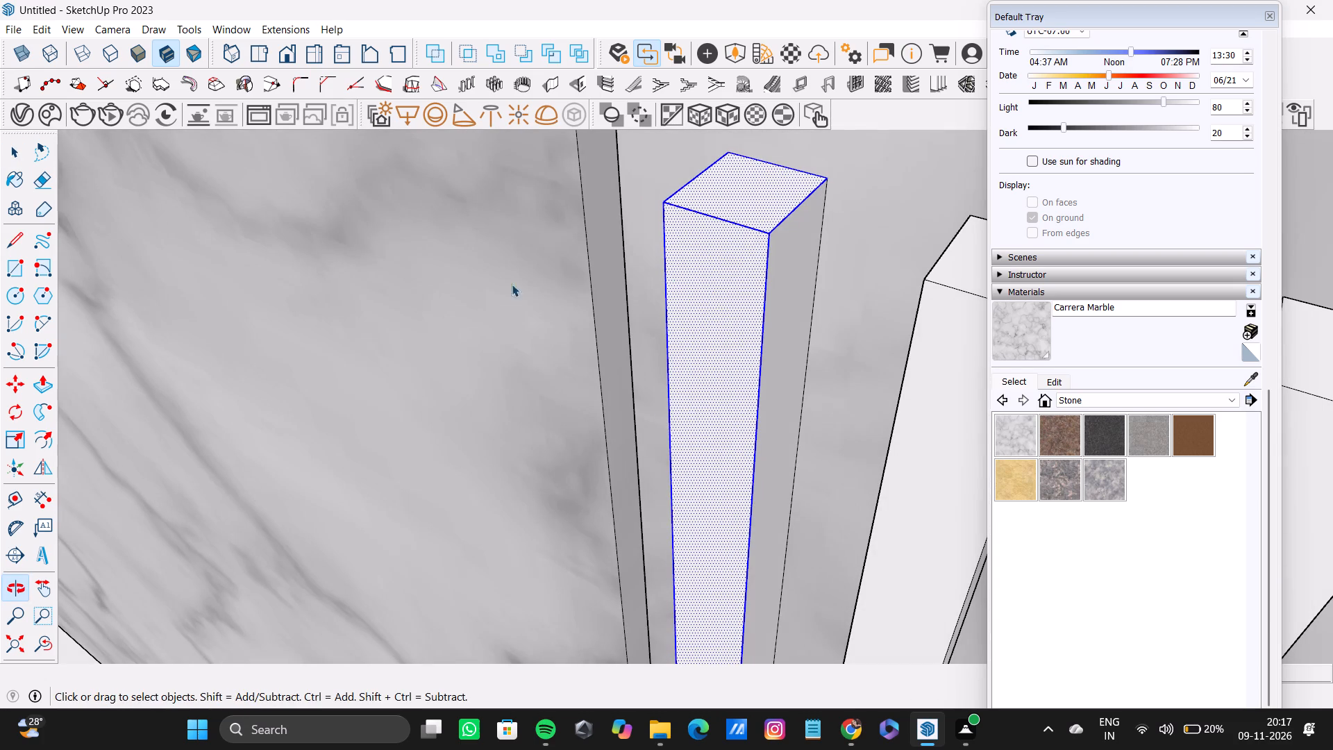
shift+double_click(796, 278)
Add the second slat's top face, front face and side face away from the arched panel to the selection.
shift+scroll(740, 310, down, 5)
shift+middle_drag(740, 314, 526, 318)
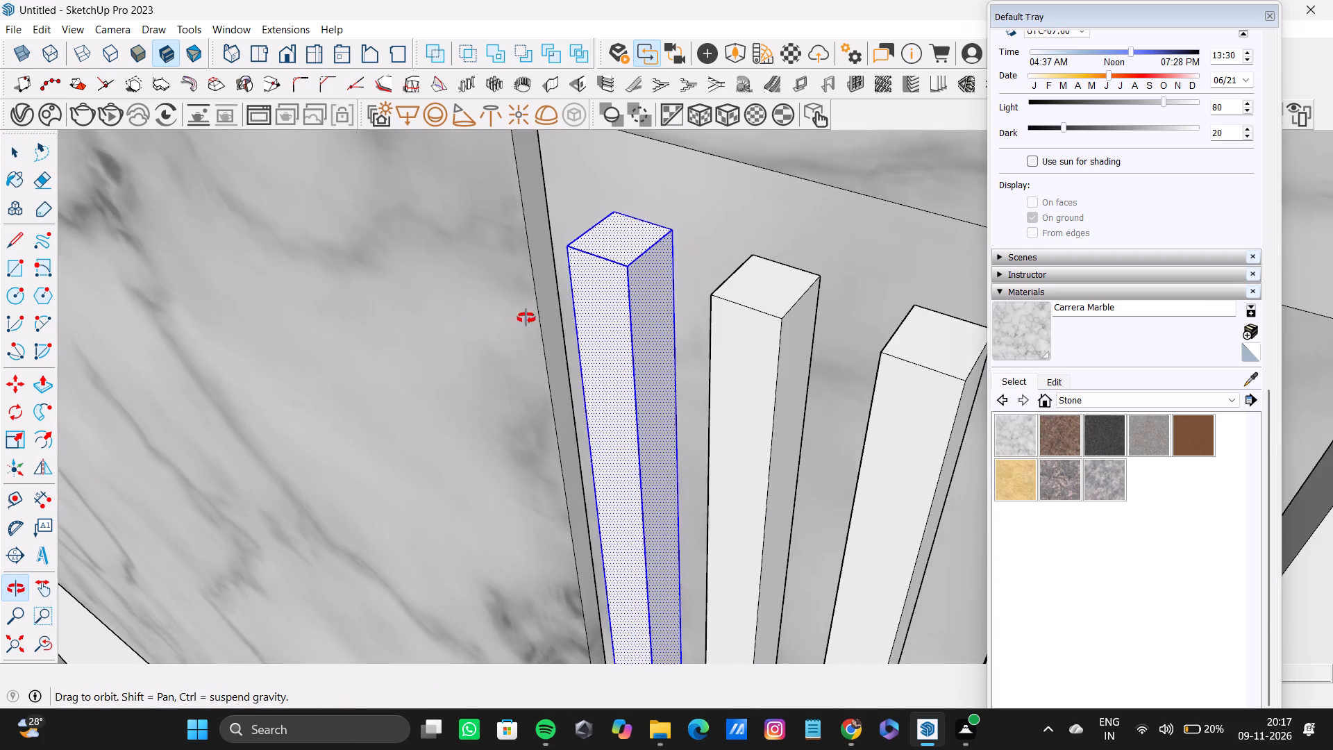
shift+middle_drag(526, 318, 642, 376)
shift+double_click(655, 329)
shift+double_click(649, 365)
middle_drag(665, 372, 531, 366)
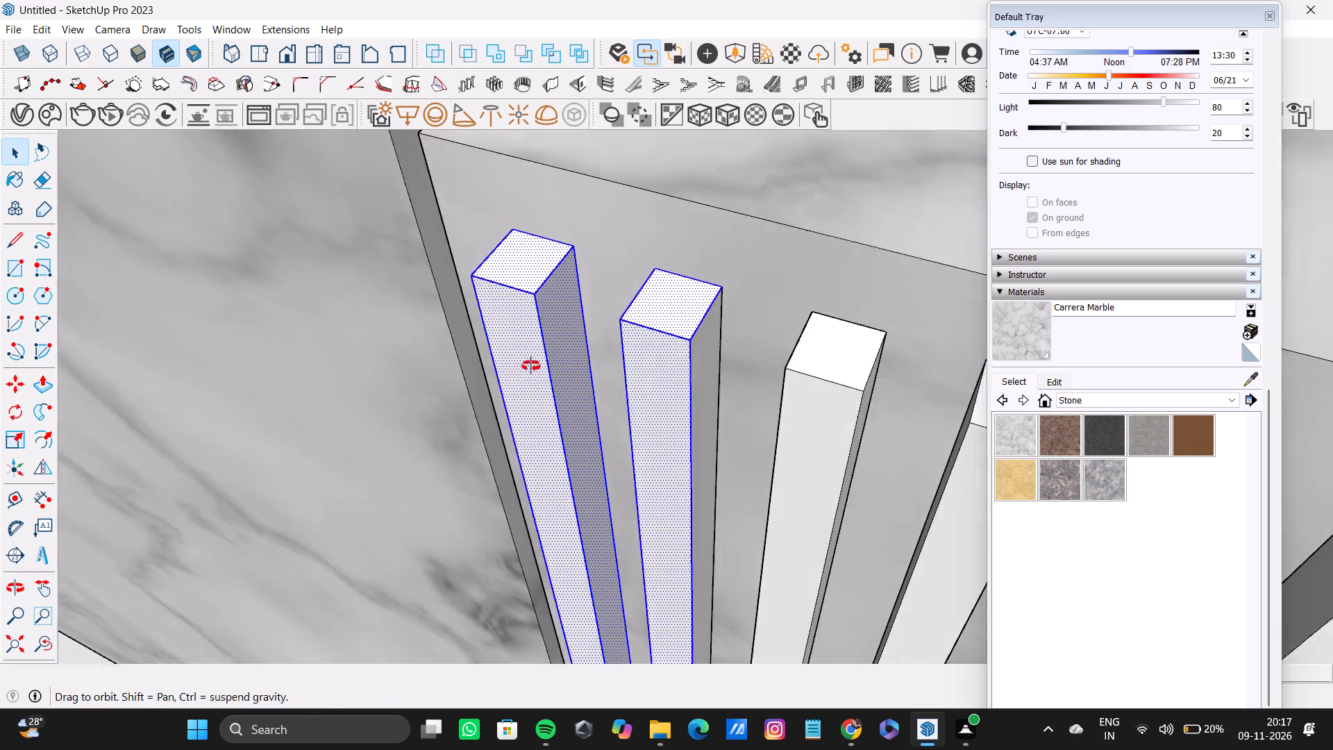
middle_drag(531, 366, 527, 362)
shift+scroll(622, 337, up, 3)
shift+click(791, 379)
shift+click(803, 367)
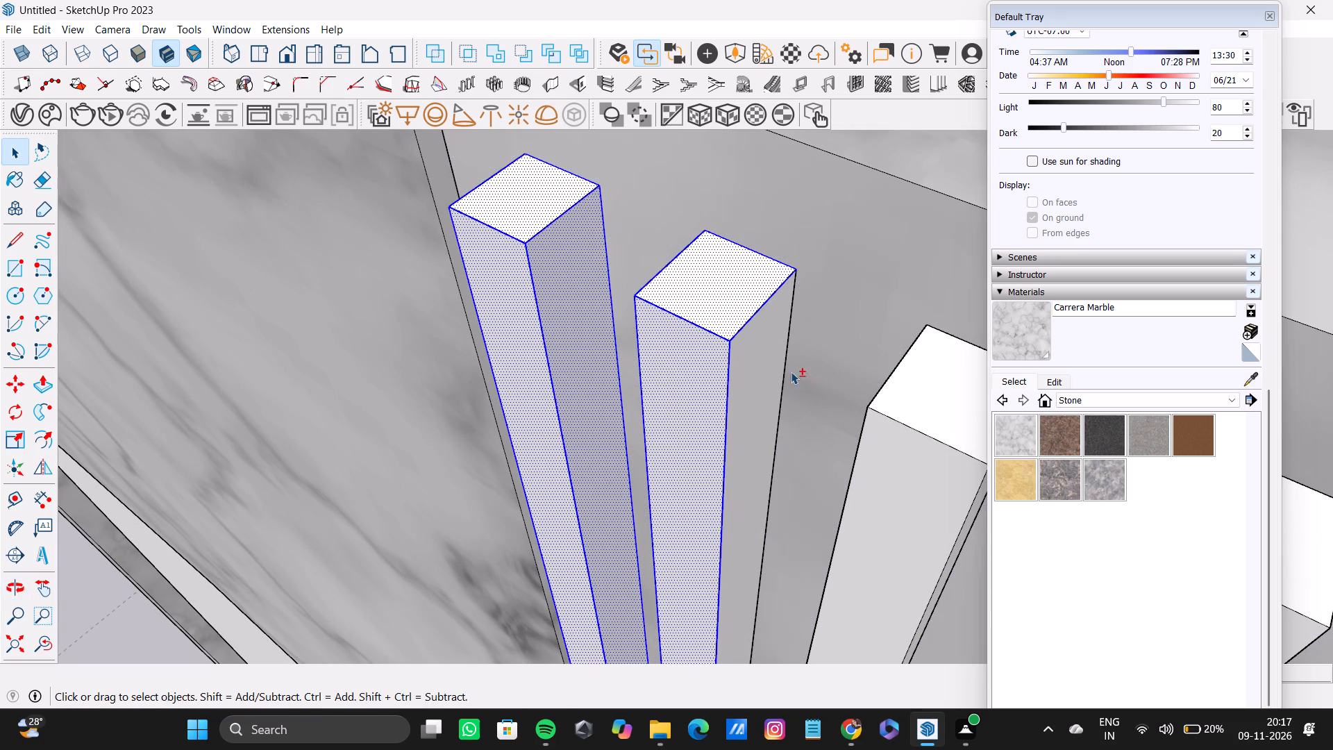
shift+double_click(760, 390)
Add the second slat's remaining side face, facing the first slat, to the selection.
shift+scroll(471, 383, down, 8)
middle_drag(468, 386, 627, 420)
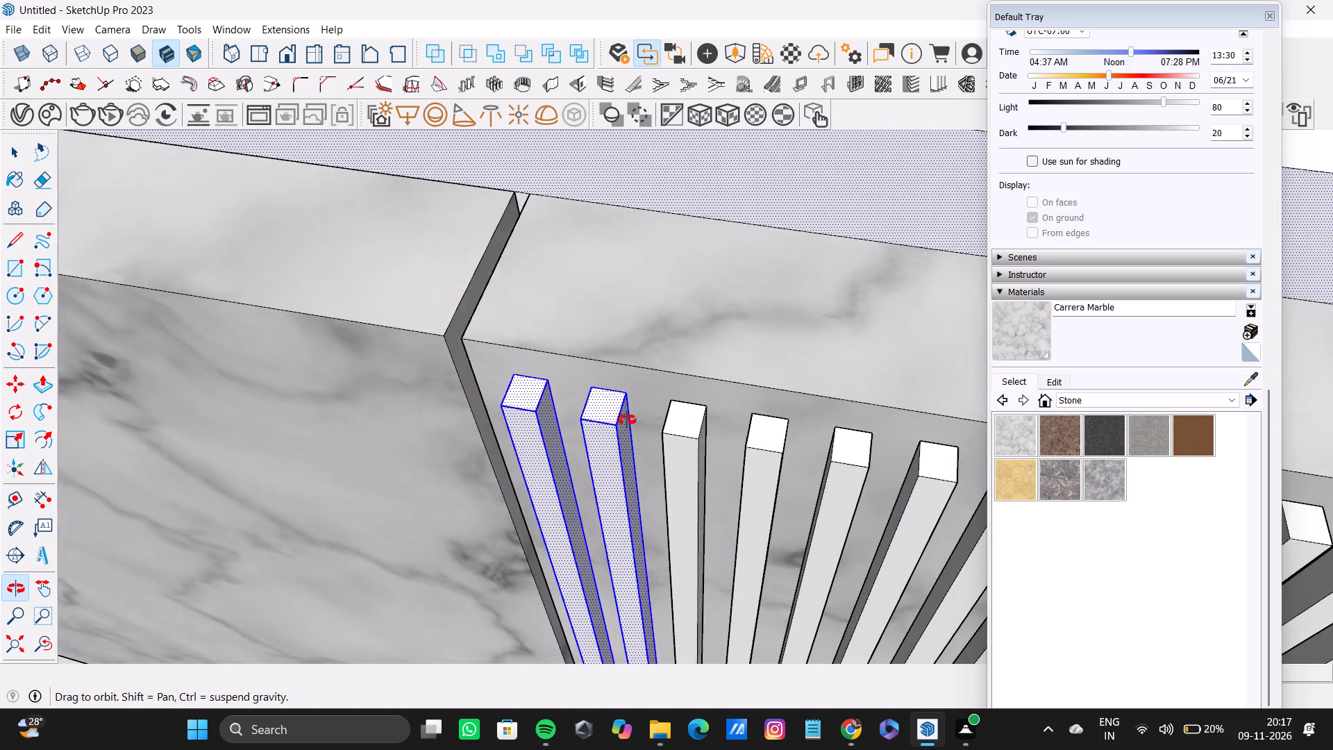
middle_drag(627, 420, 731, 432)
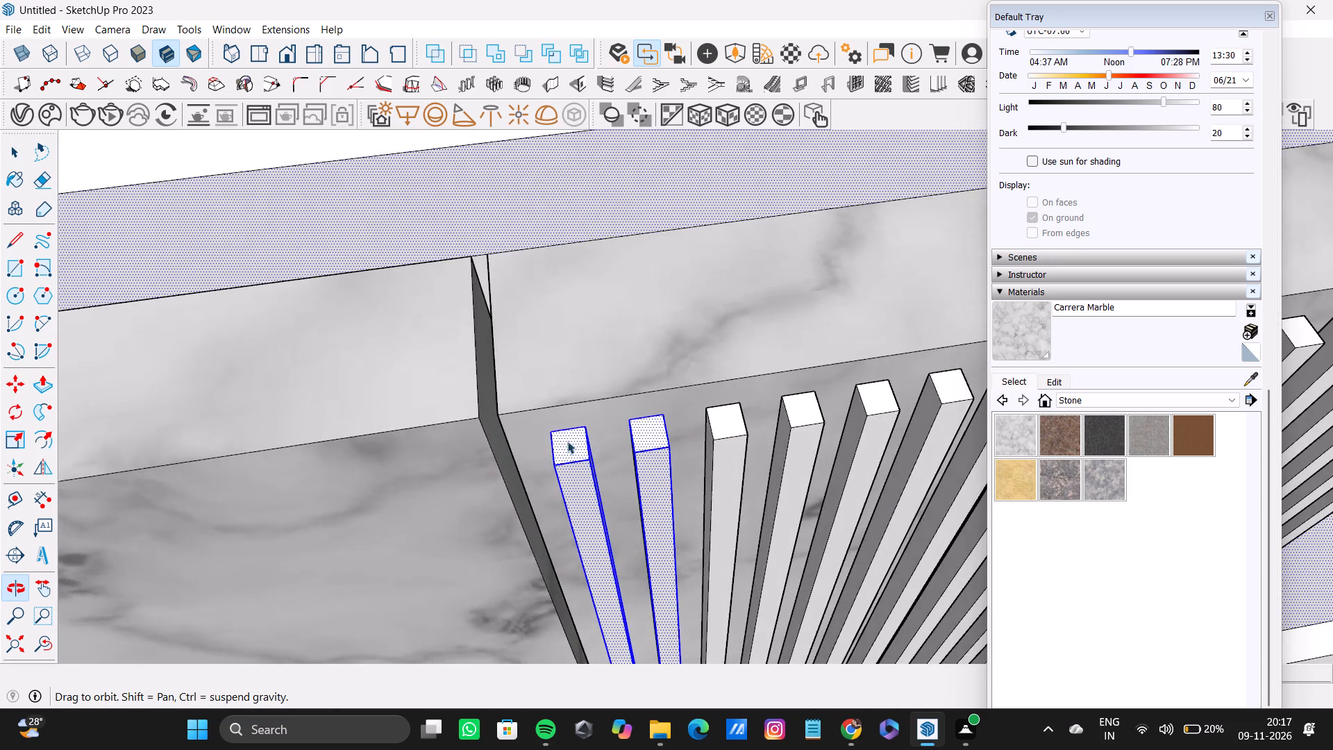
scroll(667, 476, up, 12)
middle_drag(605, 472, 776, 456)
scroll(632, 492, up, 4)
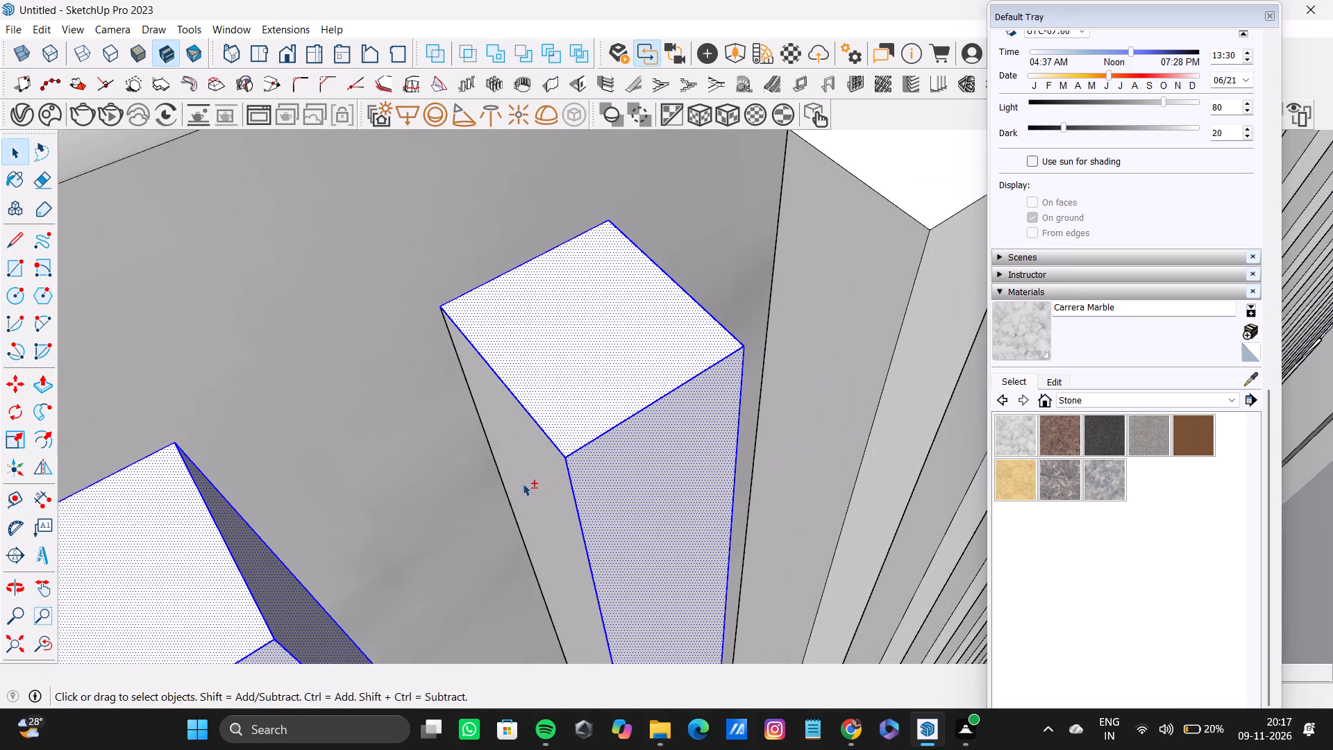
shift+double_click(523, 483)
Add the third slat's top, front and both side faces to the selection.
shift+scroll(522, 480, down, 7)
shift+middle_drag(522, 477, 519, 506)
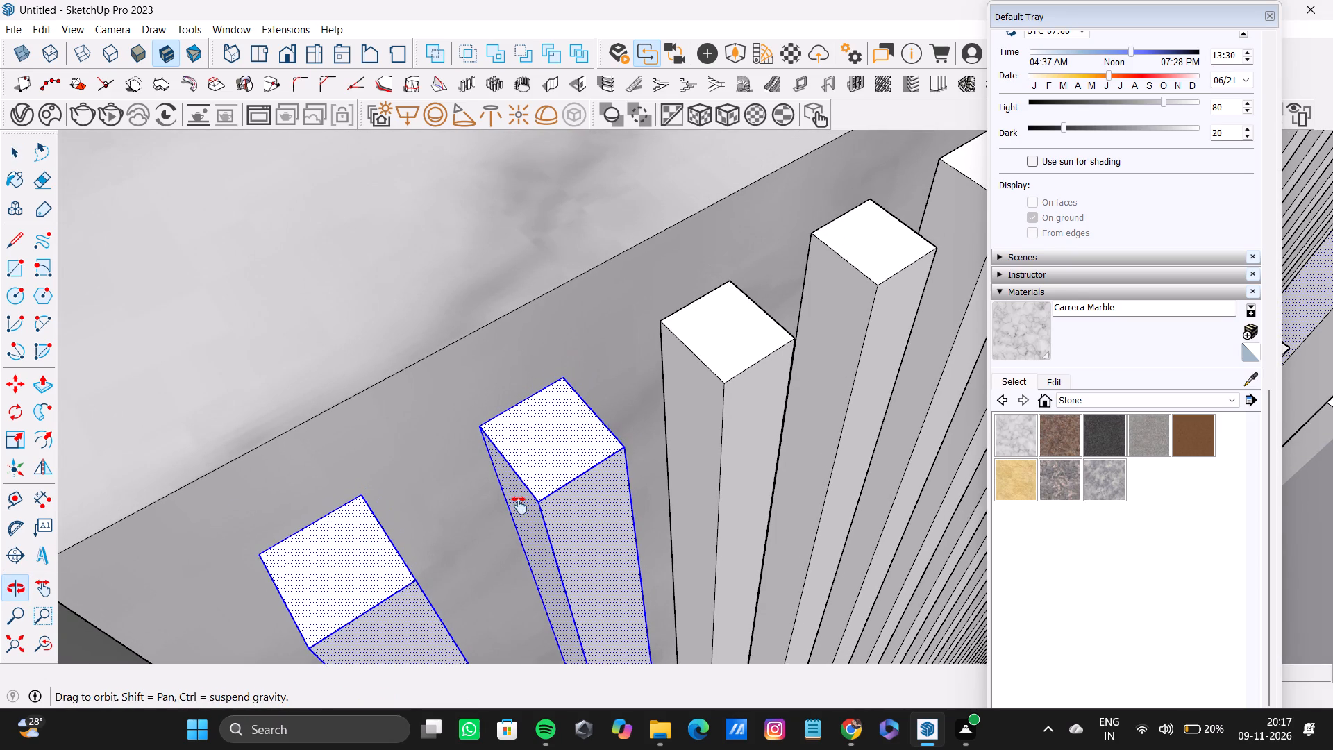
shift+middle_drag(519, 506, 386, 499)
shift+scroll(791, 501, up, 3)
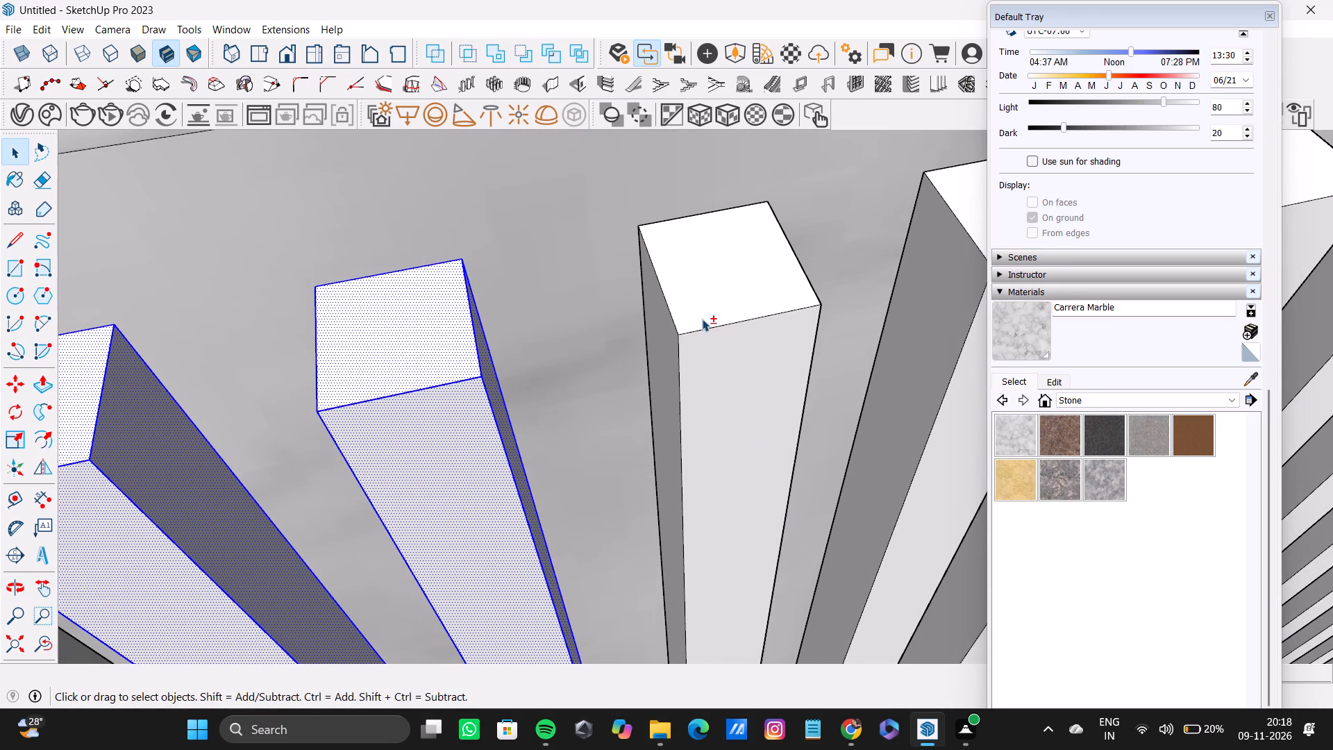
shift+double_click(703, 314)
shift+double_click(719, 381)
shift+double_click(671, 372)
shift+double_click(696, 371)
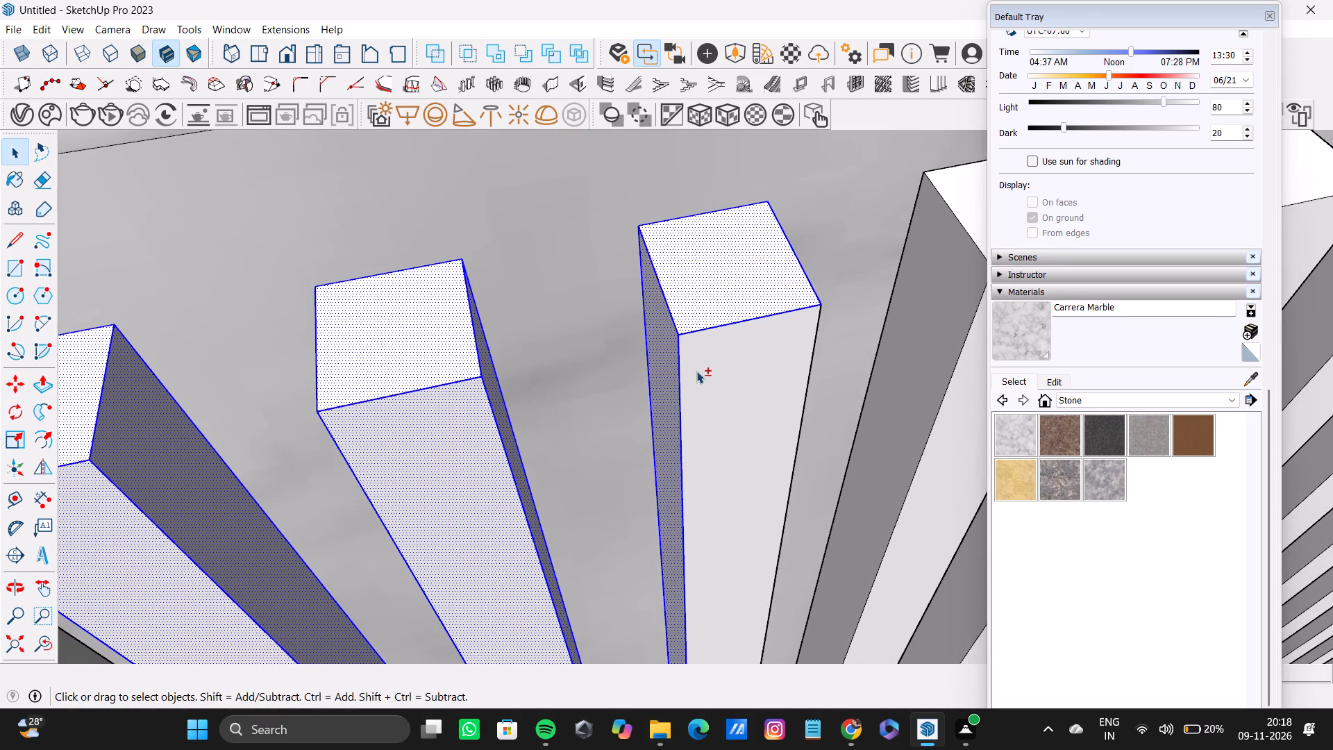
middle_drag(718, 395, 546, 372)
middle_drag(652, 369, 495, 303)
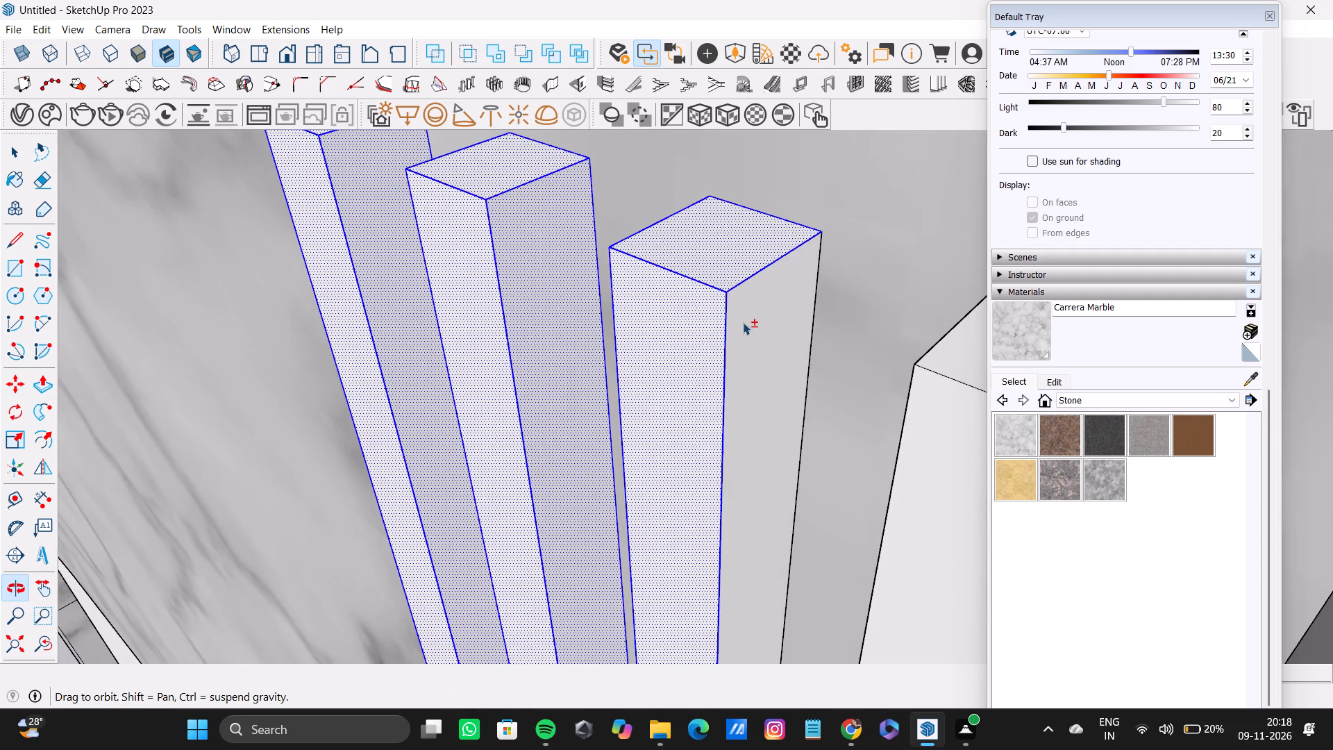
shift+double_click(740, 319)
Add the fluted strip's fourth slat, counted from the arched panel, to the selection: top, front and both side faces.
shift+scroll(664, 351, down, 10)
middle_drag(637, 382, 769, 417)
shift+double_click(778, 352)
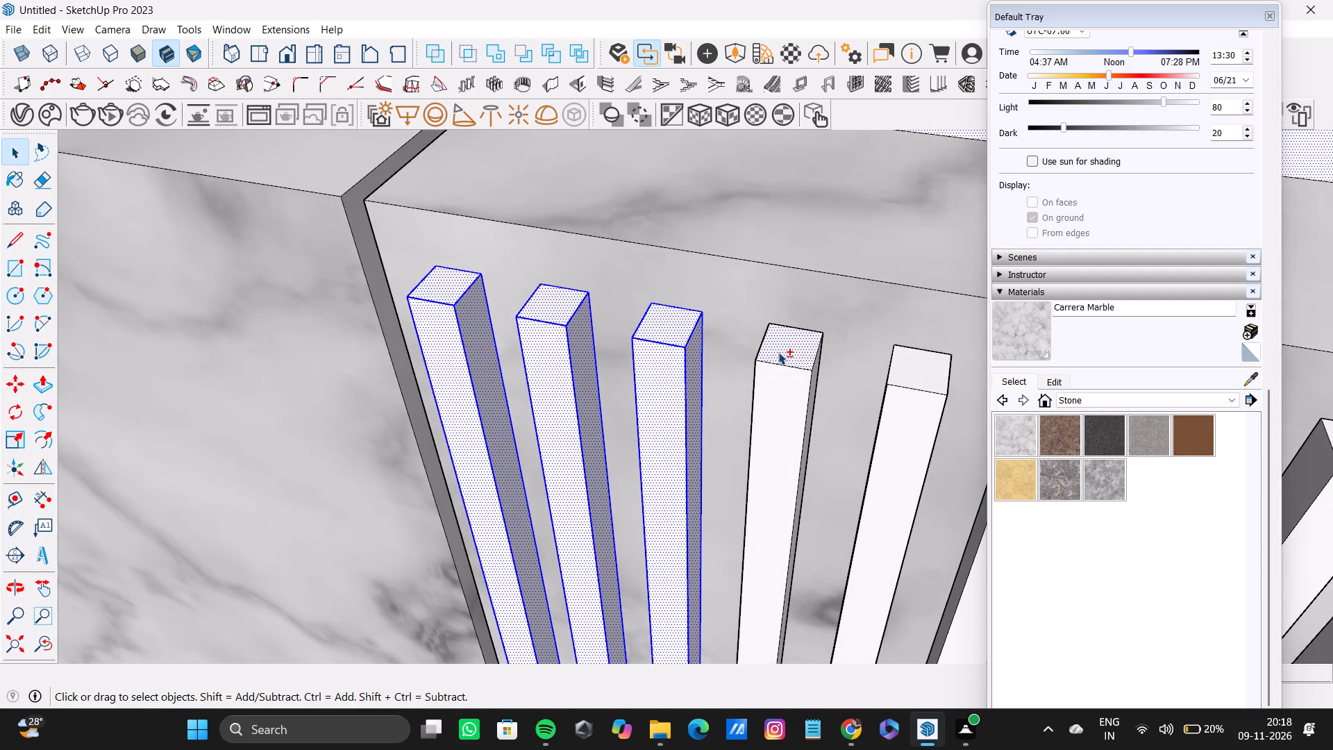
shift+double_click(766, 410)
shift+middle_drag(766, 405, 686, 437)
shift+scroll(721, 440, up, 8)
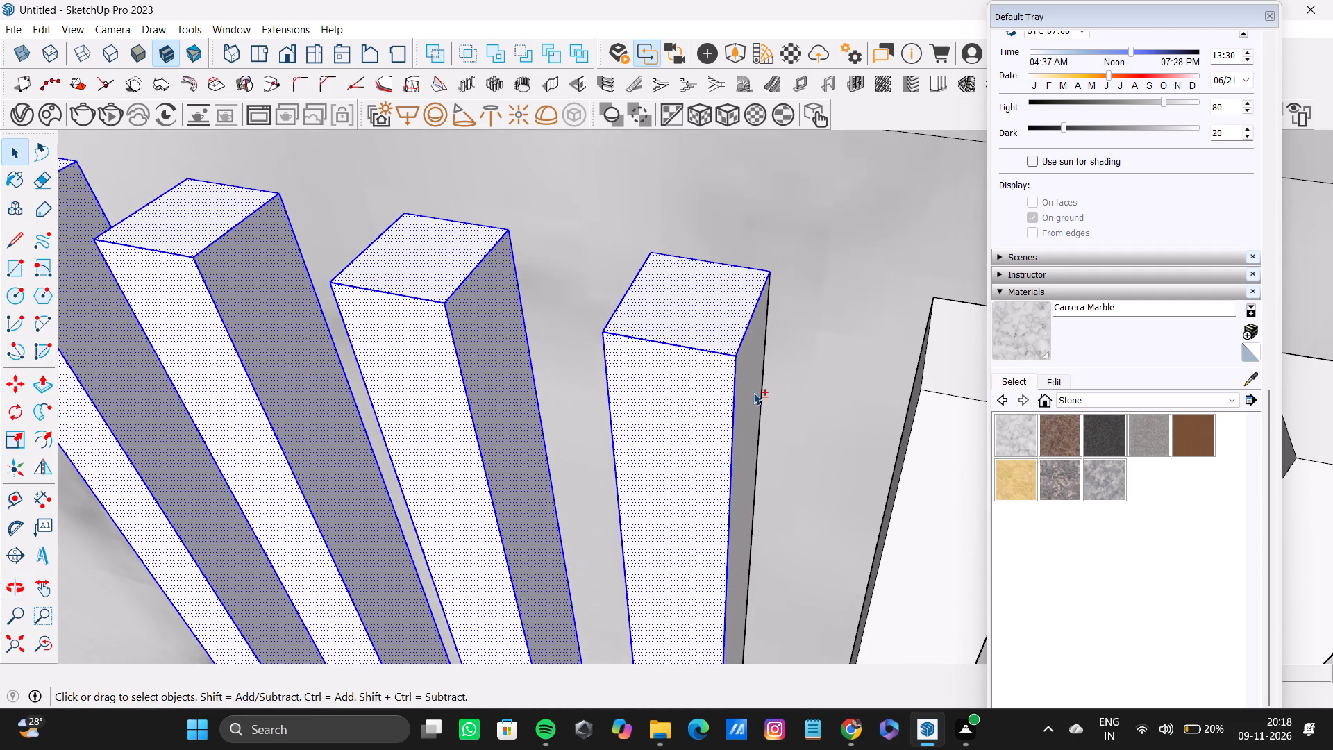
shift+double_click(753, 393)
shift+scroll(689, 397, down, 5)
middle_drag(637, 426, 784, 443)
scroll(634, 423, up, 7)
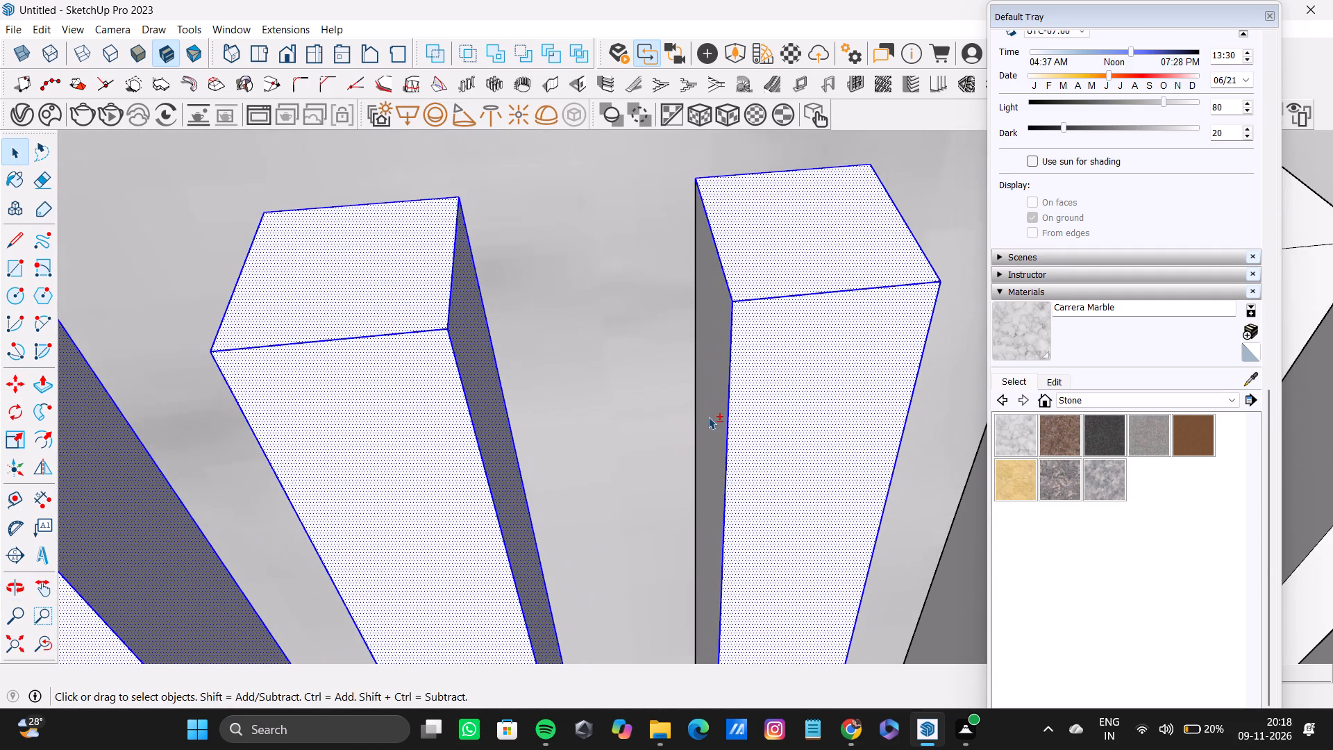
shift+double_click(708, 417)
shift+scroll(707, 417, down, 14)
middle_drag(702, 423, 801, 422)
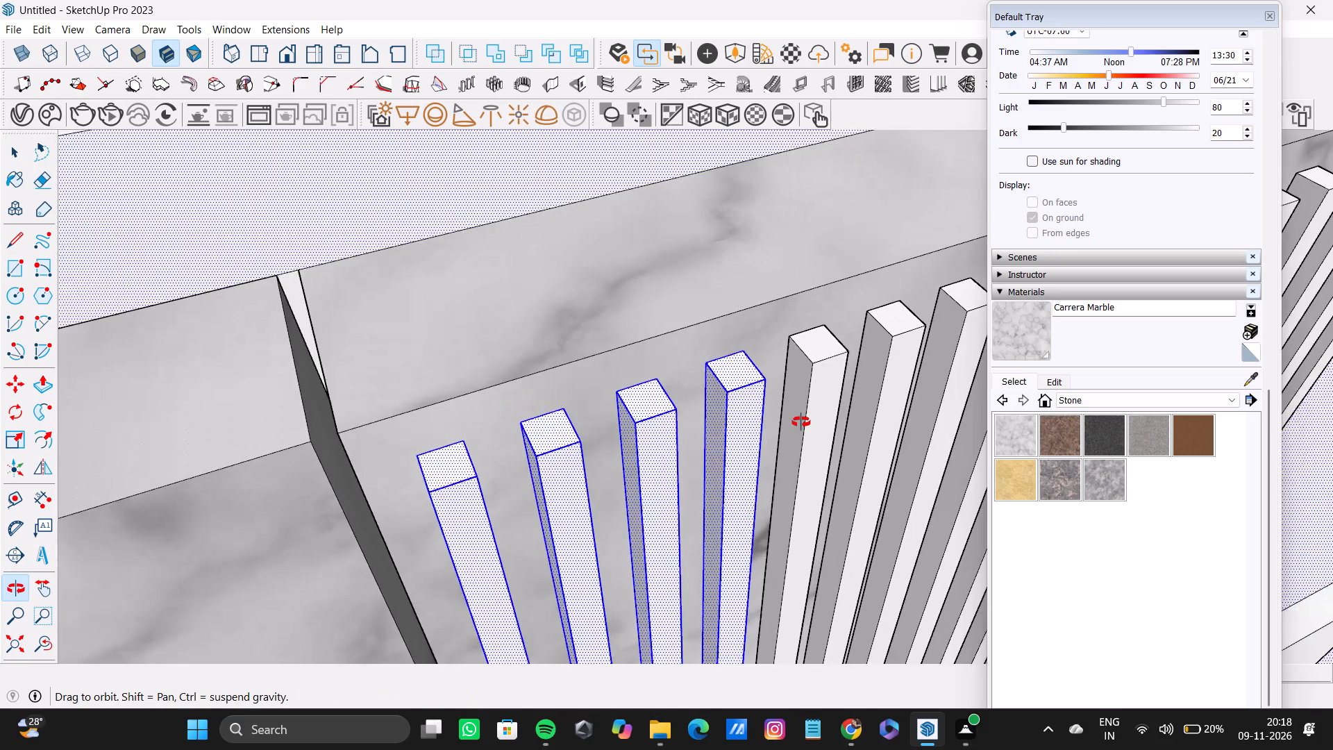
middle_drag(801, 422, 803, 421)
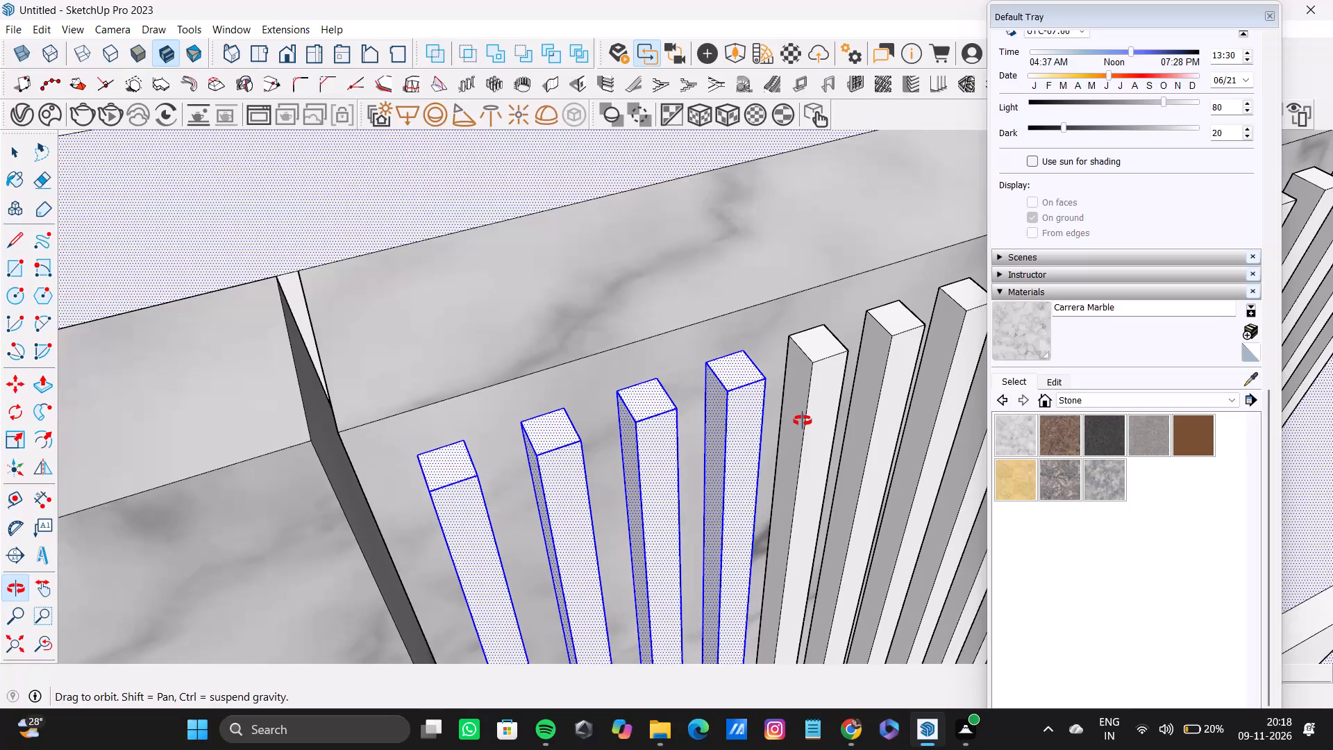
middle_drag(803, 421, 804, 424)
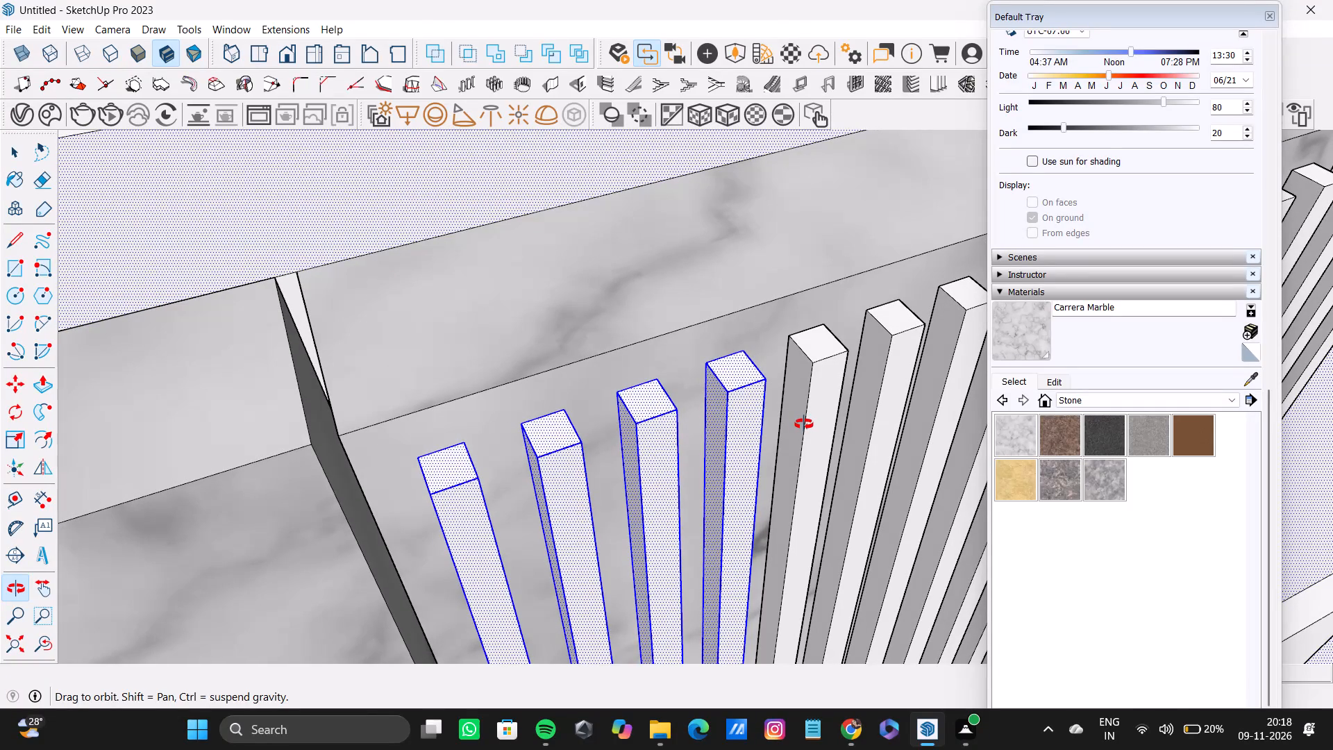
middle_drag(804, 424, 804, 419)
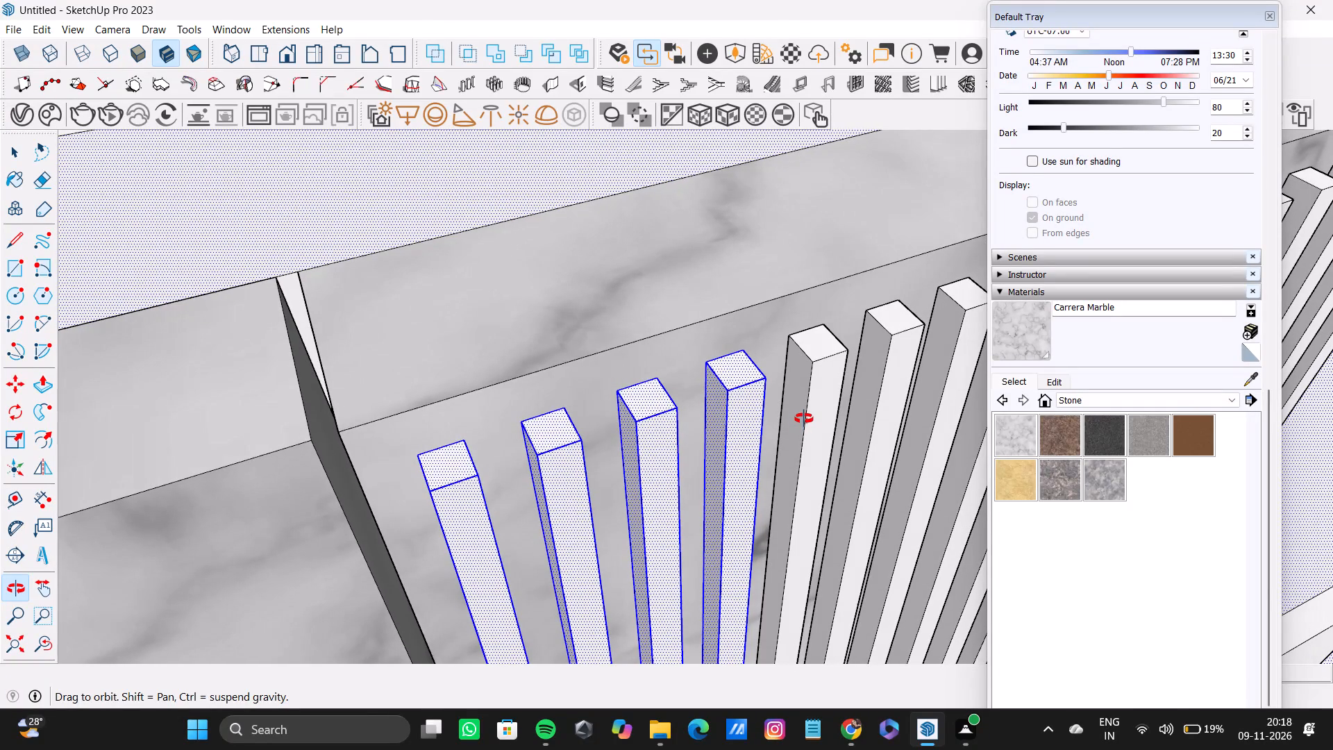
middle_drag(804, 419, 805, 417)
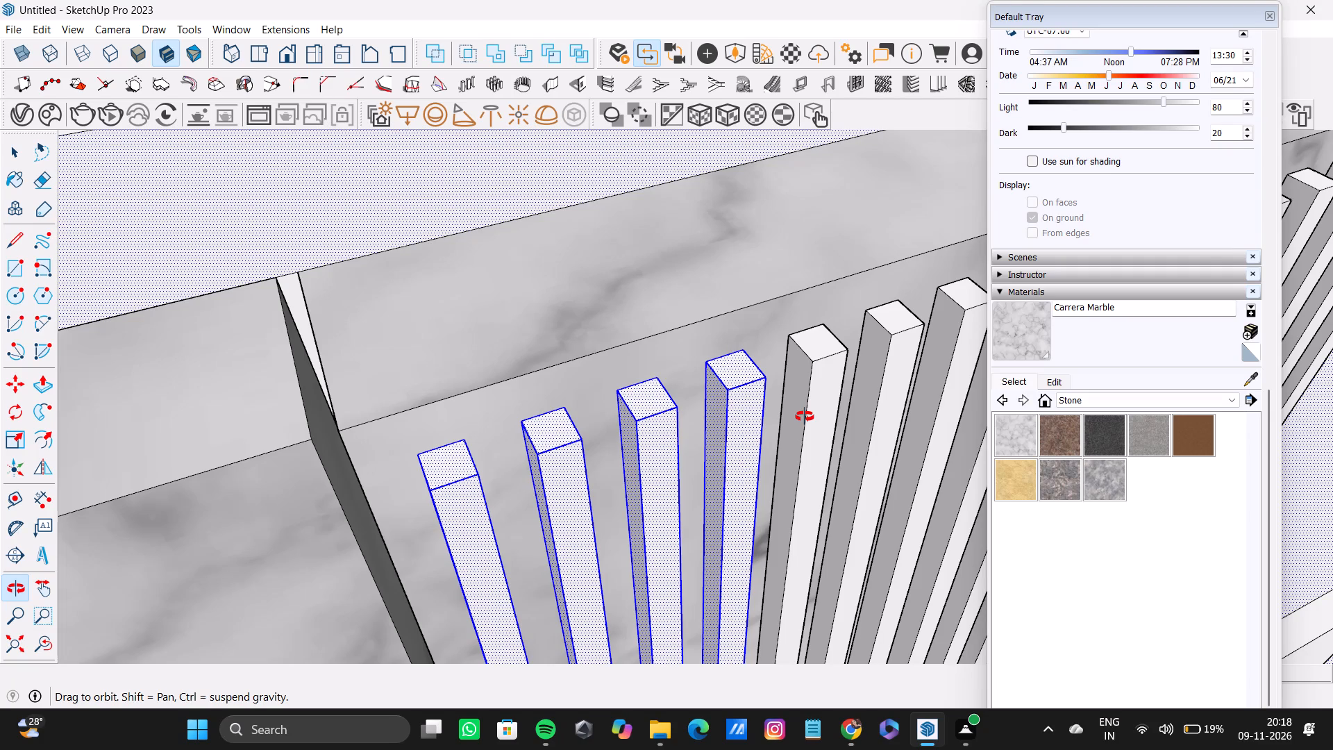
Add the fifth slat's top face, front face and side face towards the fourth slat to the selection.
middle_drag(805, 417, 647, 435)
shift+scroll(701, 383, up, 3)
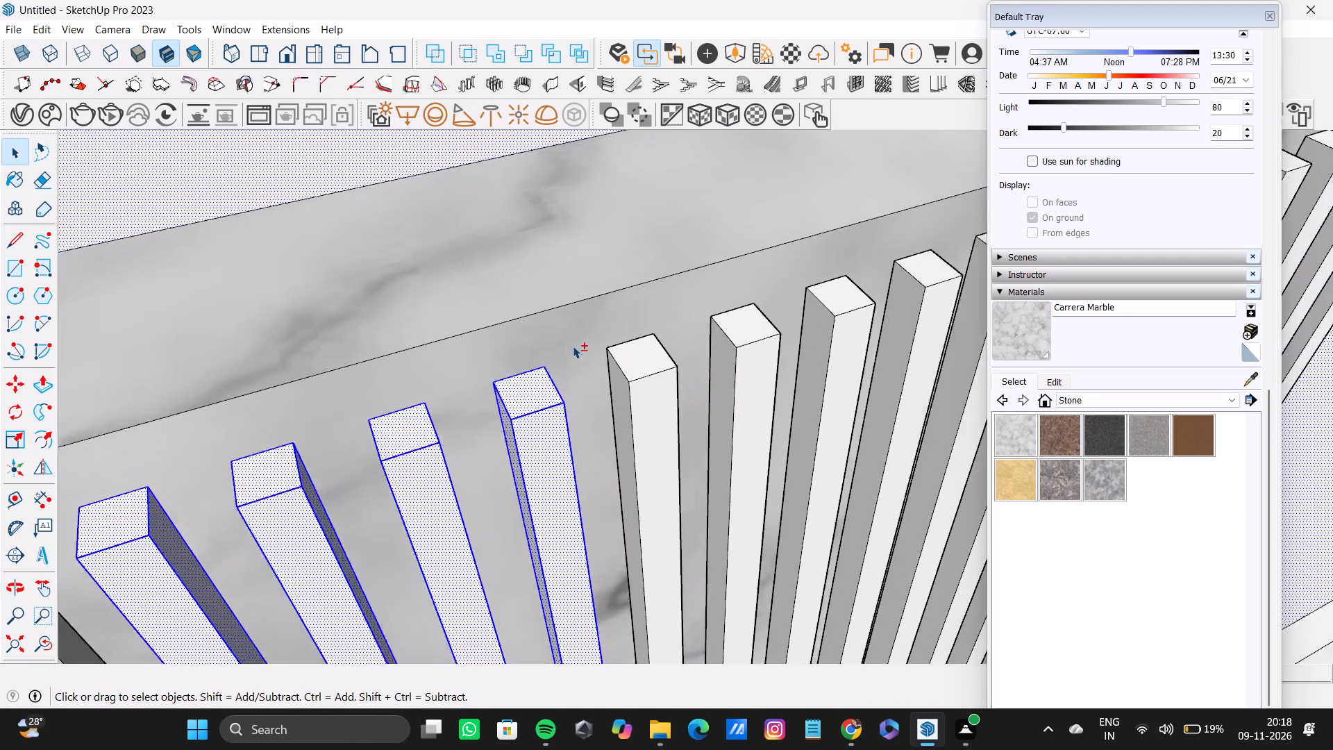
shift+scroll(573, 346, up, 3)
shift+double_click(661, 380)
shift+double_click(667, 417)
shift+double_click(619, 408)
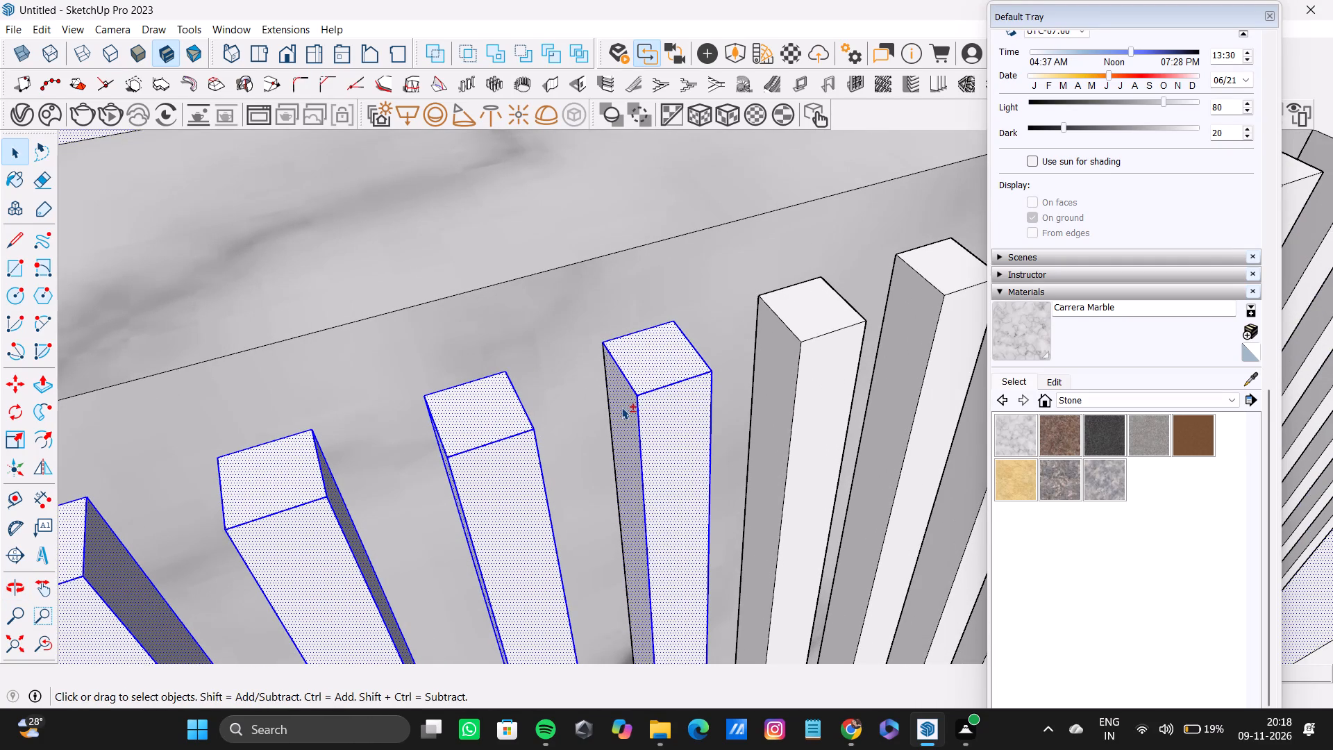
shift+scroll(645, 416, down, 4)
shift+scroll(641, 420, up, 5)
shift+double_click(623, 406)
middle_drag(724, 451, 796, 447)
shift+double_click(643, 415)
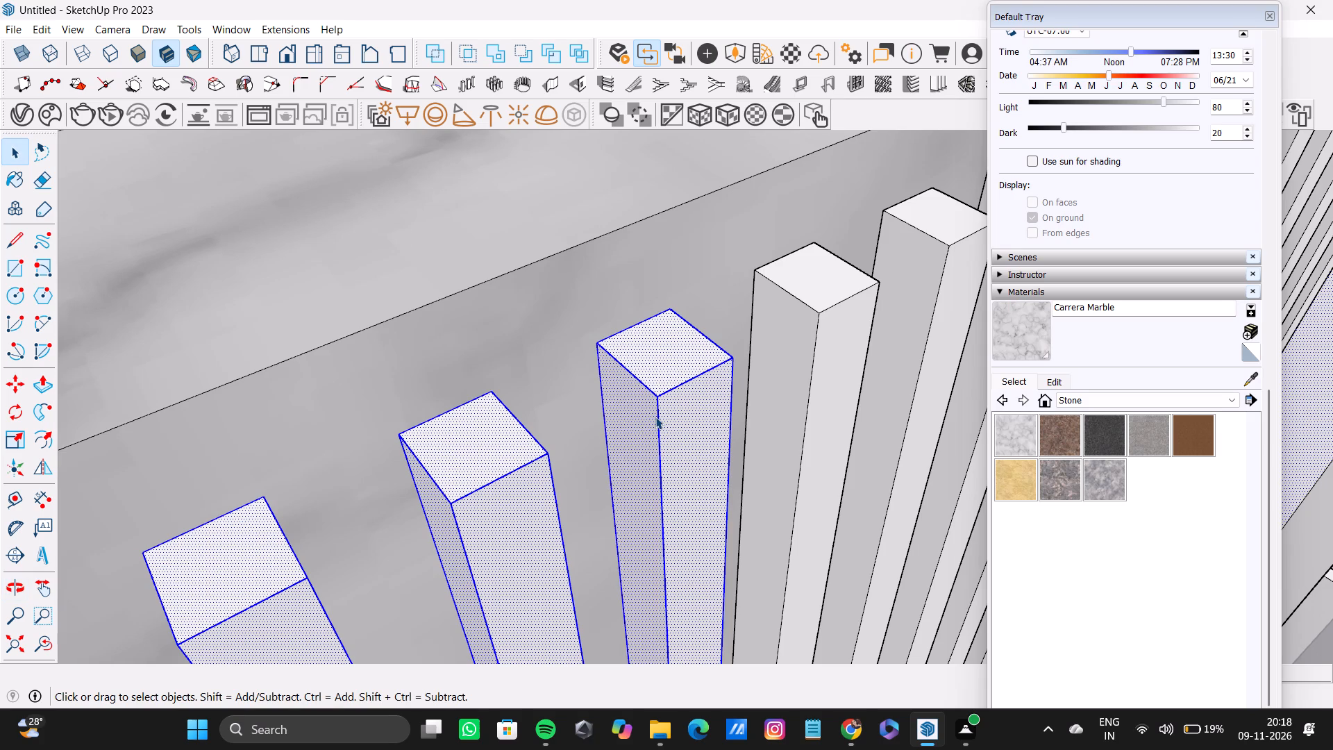
Add the fifth slat's remaining side face, facing the sixth slat, to the selection.
scroll(655, 460, down, 8)
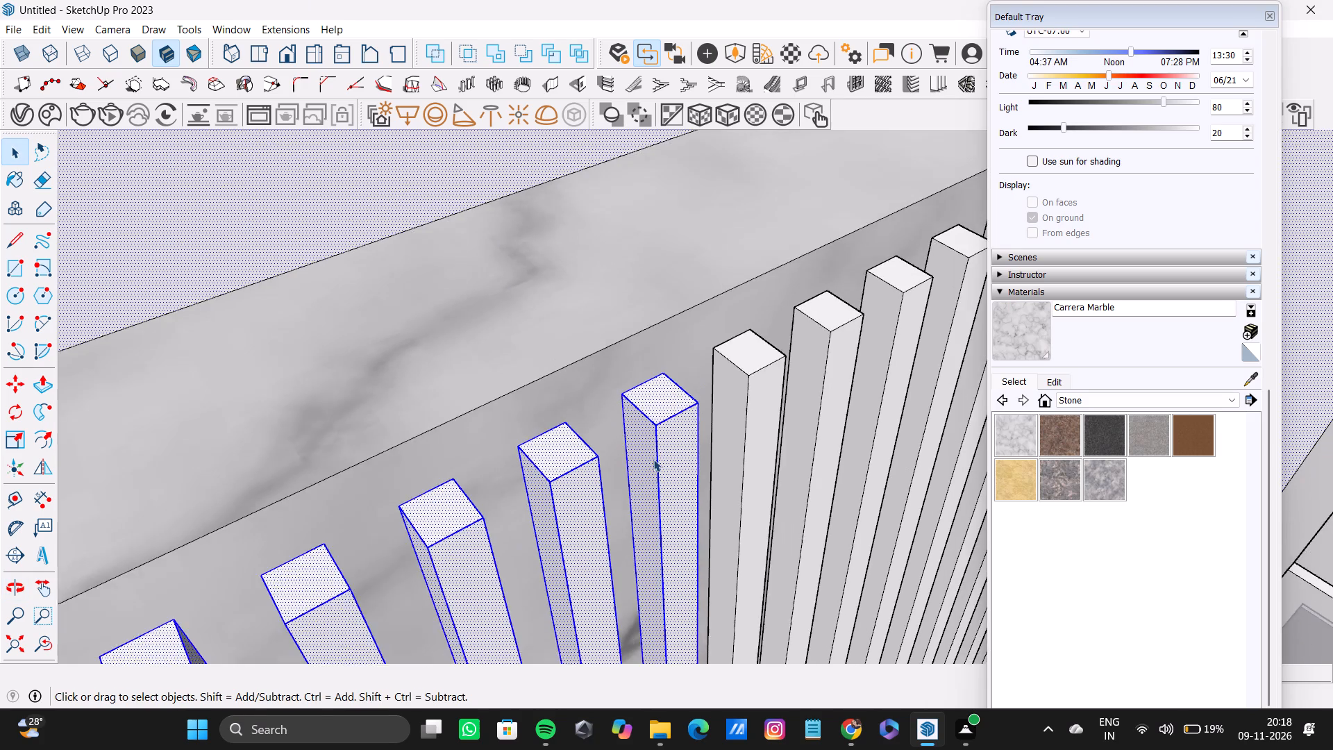
middle_drag(653, 459, 422, 462)
scroll(442, 458, down, 1)
scroll(739, 415, up, 7)
middle_drag(657, 406, 553, 417)
scroll(527, 389, up, 3)
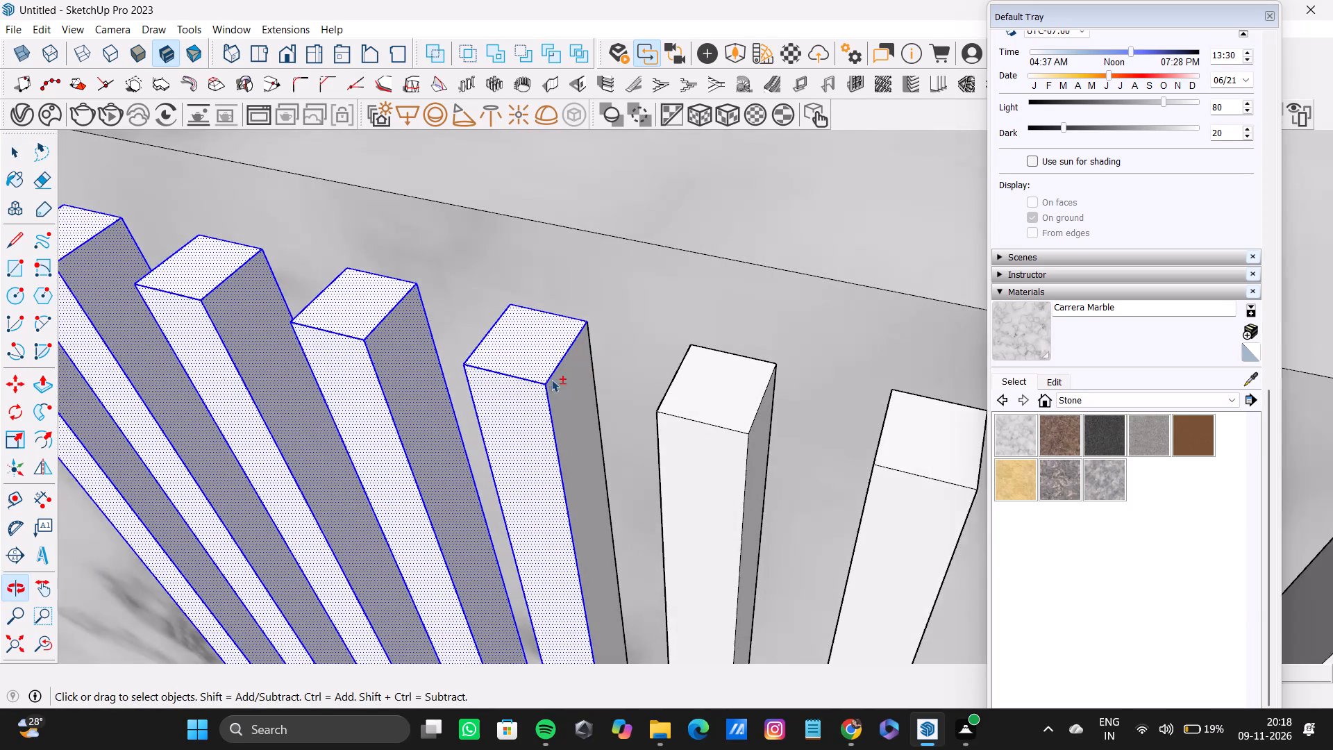
shift+double_click(580, 387)
shift+double_click(589, 400)
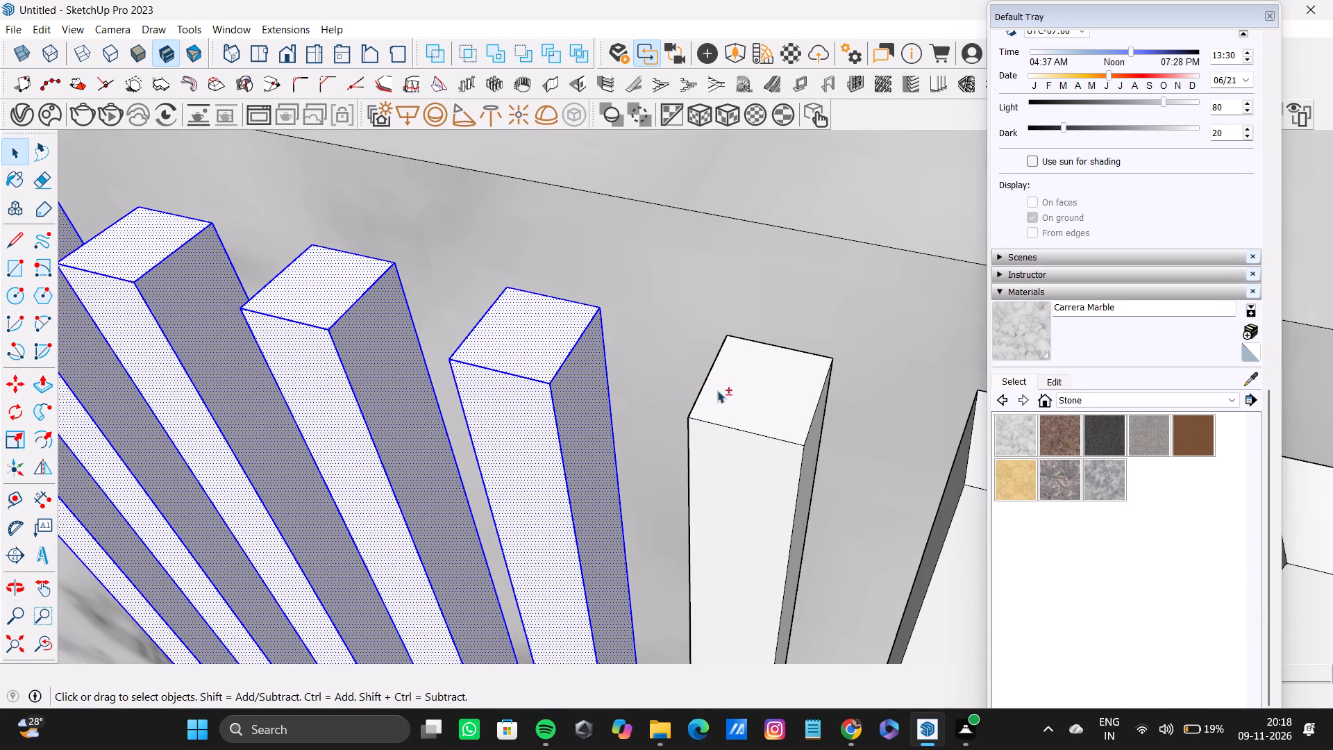
Add the sixth slat's top, front and both side faces to the selection.
shift+double_click(739, 399)
shift+double_click(730, 469)
middle_drag(821, 494, 788, 494)
shift+scroll(795, 482, up, 4)
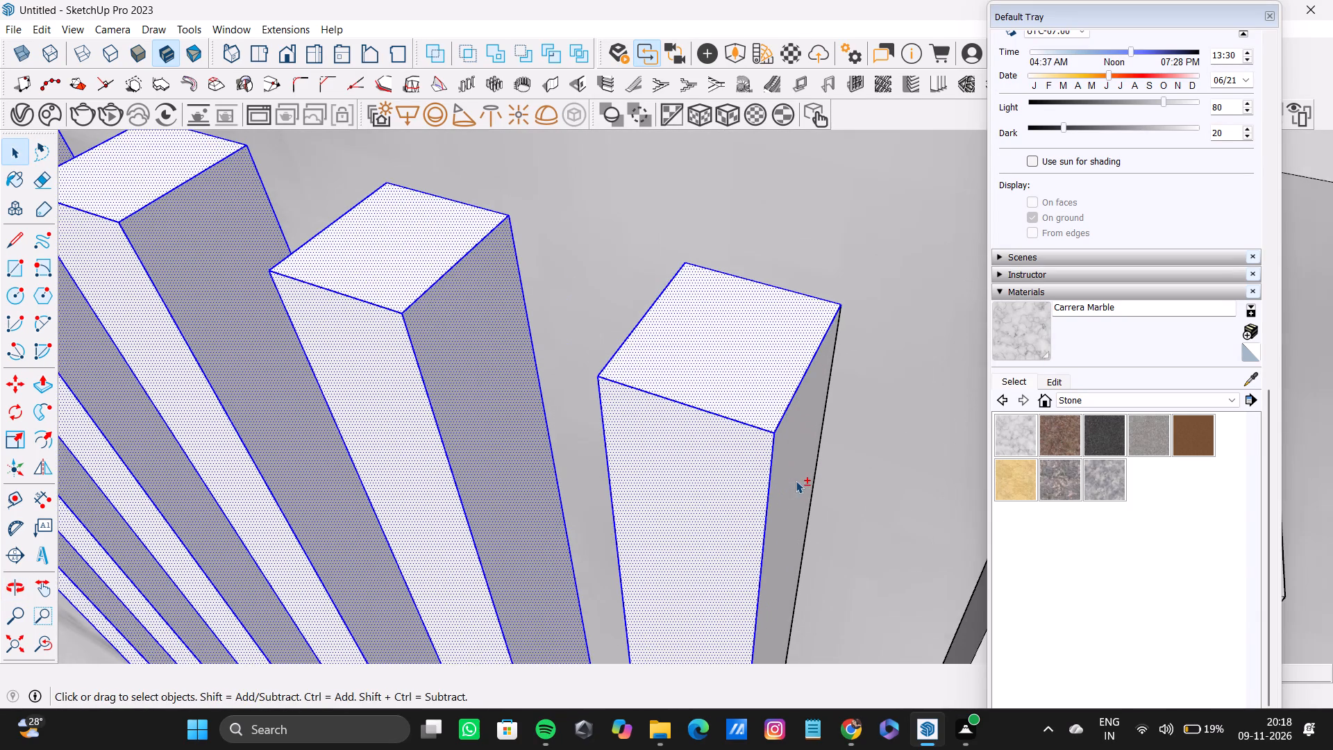
shift+double_click(796, 480)
shift+scroll(705, 465, down, 4)
middle_drag(684, 478, 932, 499)
middle_drag(704, 473, 790, 483)
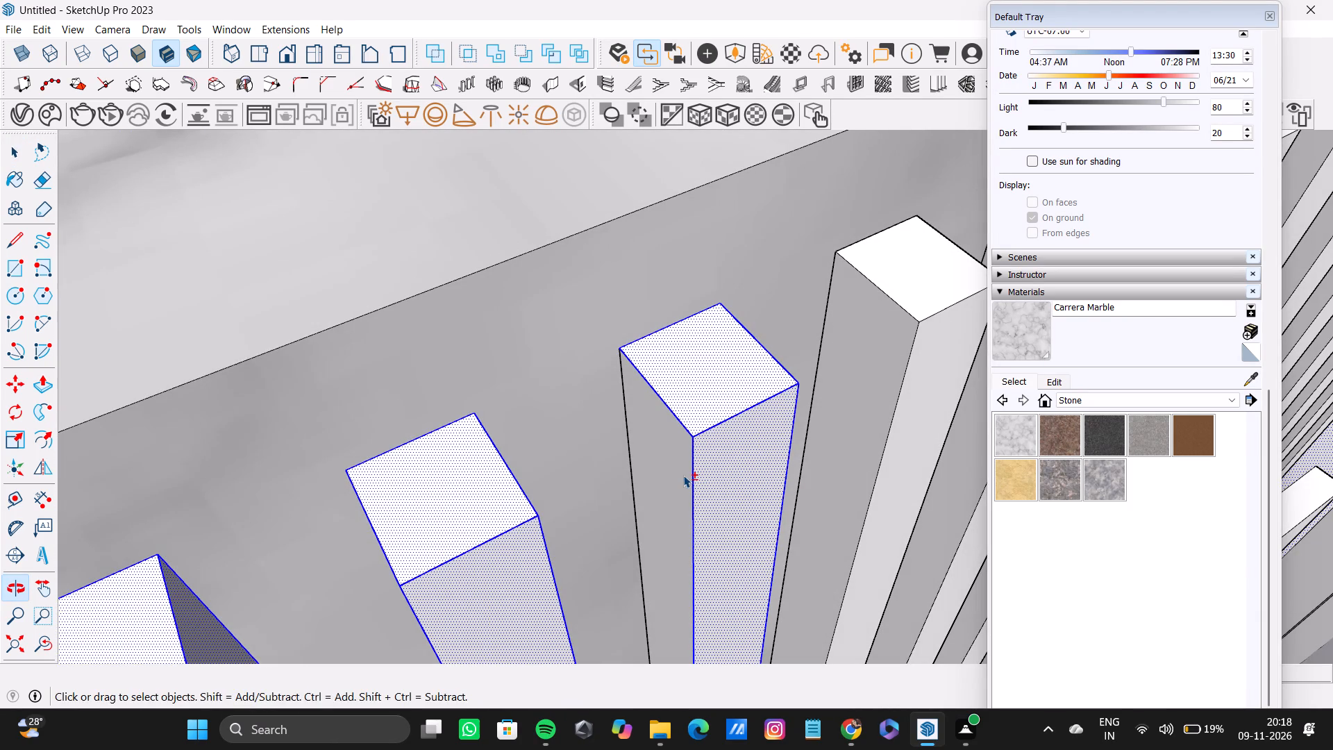
shift+double_click(683, 475)
Add the seventh slat's top, front and both side faces to the selection.
shift+double_click(897, 277)
shift+double_click(939, 353)
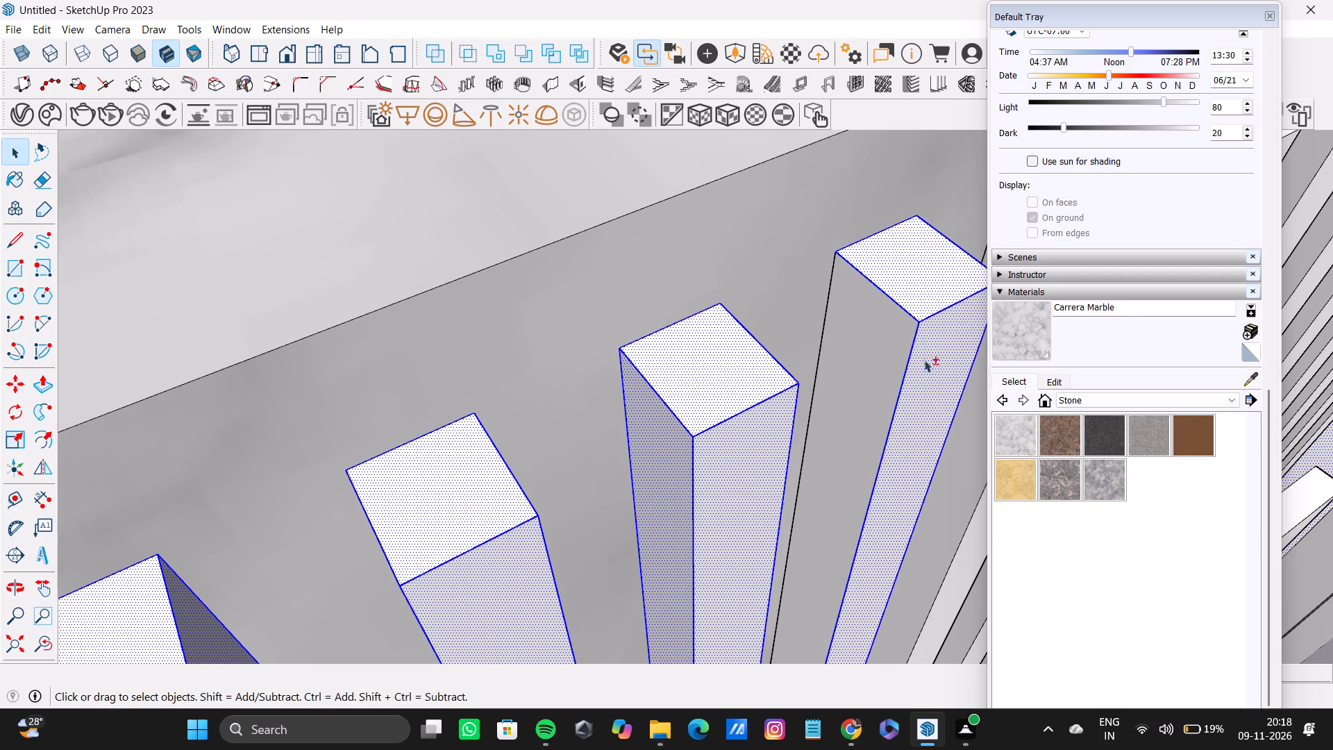
shift+double_click(863, 372)
shift+middle_drag(859, 390, 742, 553)
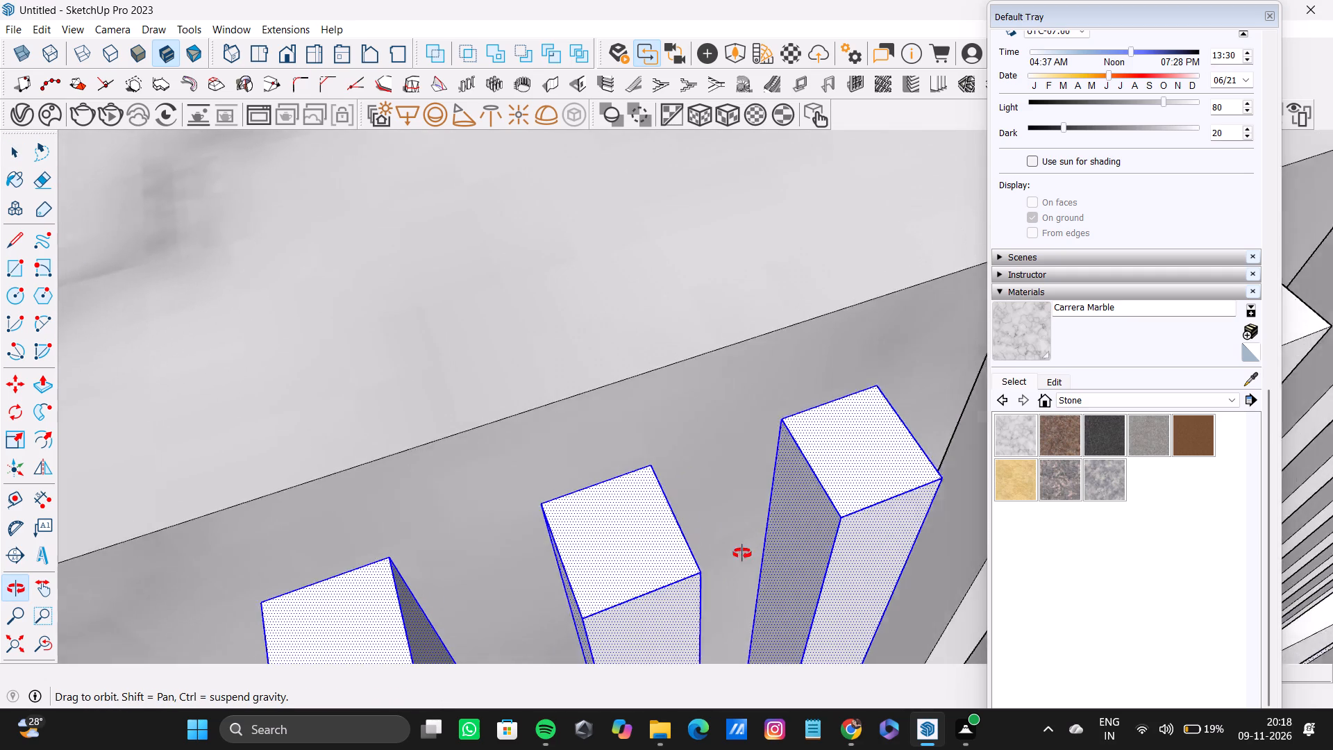
shift+middle_drag(742, 553, 508, 477)
shift+scroll(718, 495, up, 4)
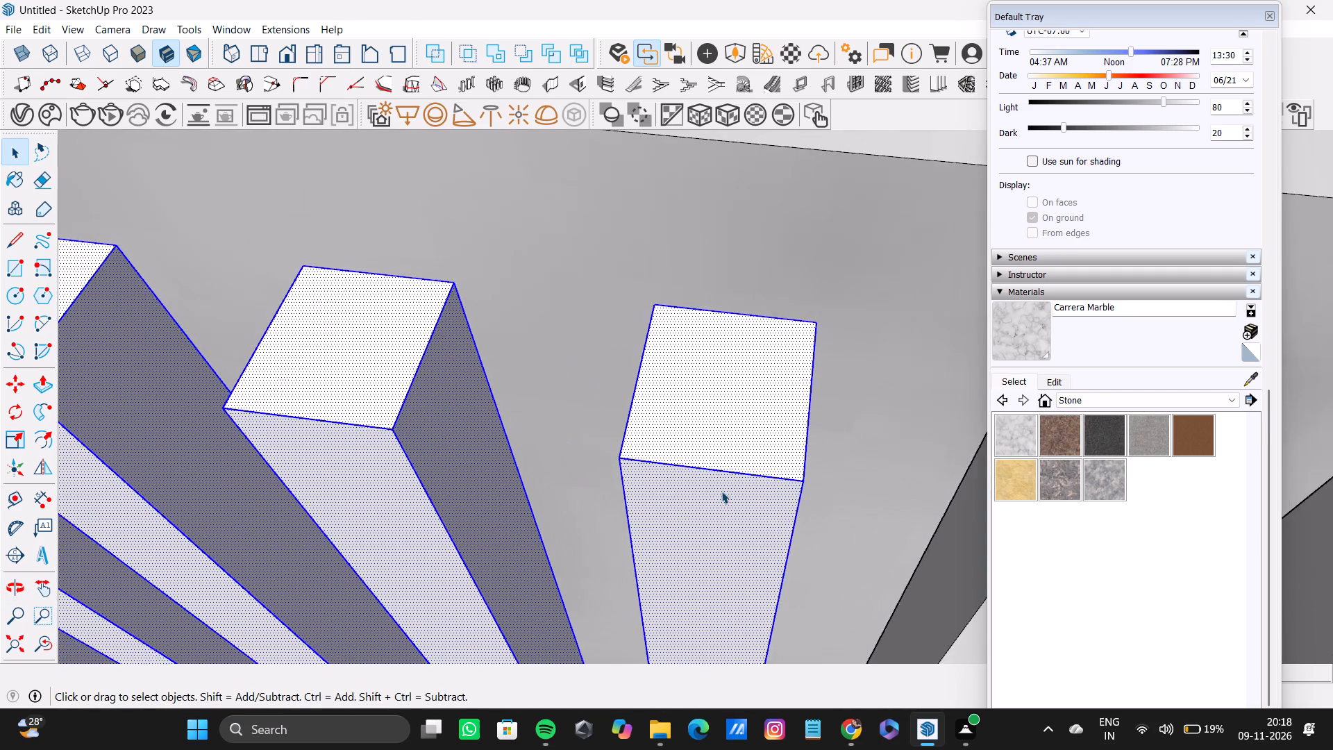
scroll(724, 489, down, 19)
middle_drag(726, 502, 586, 430)
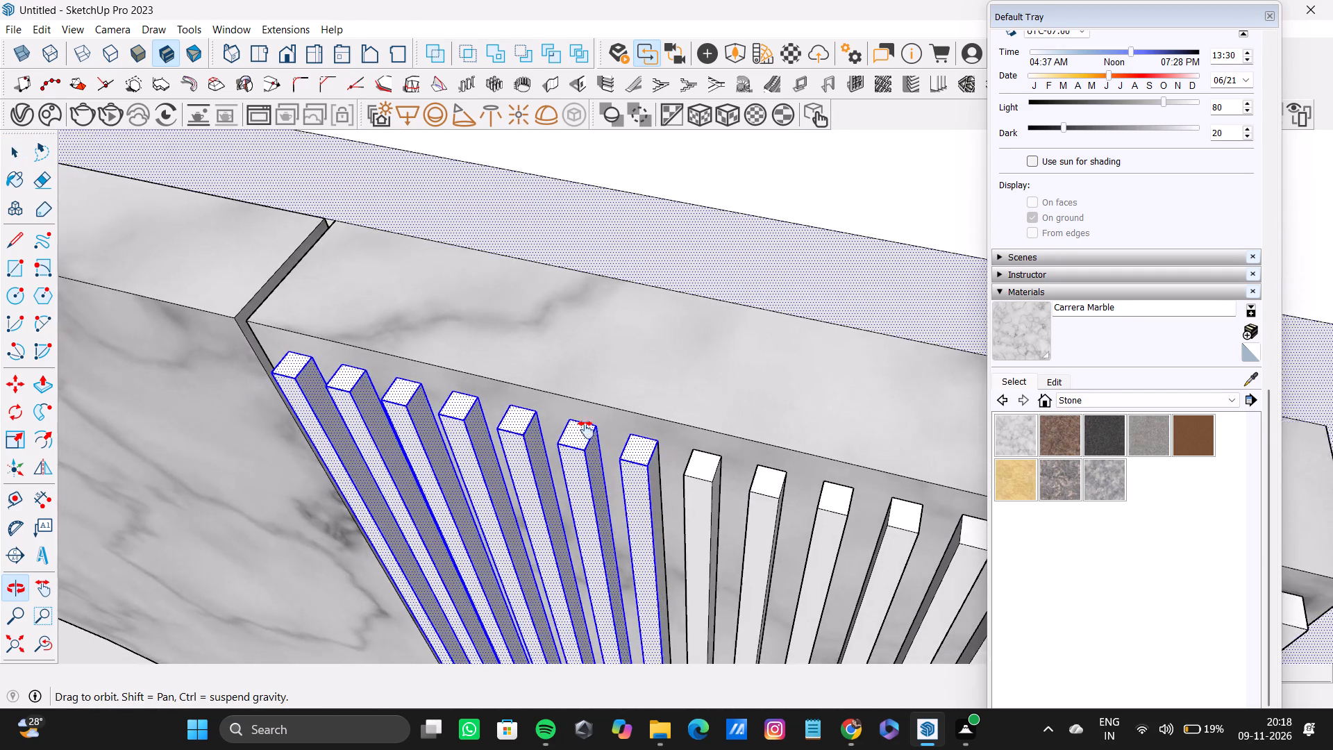
middle_drag(586, 430, 508, 366)
shift+scroll(686, 382, up, 10)
shift+double_click(489, 392)
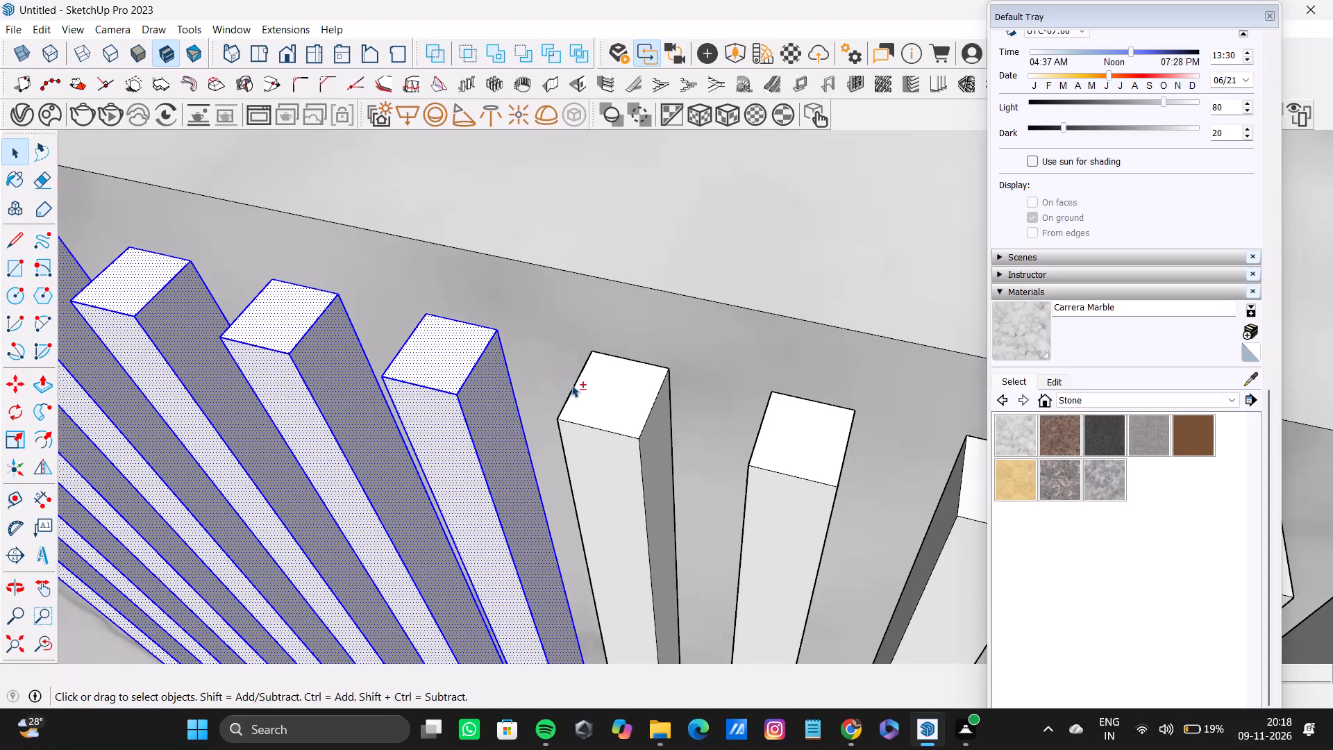
Add the eighth slat's top, front and both side faces to the selection.
shift+double_click(578, 387)
shift+double_click(621, 467)
shift+double_click(659, 461)
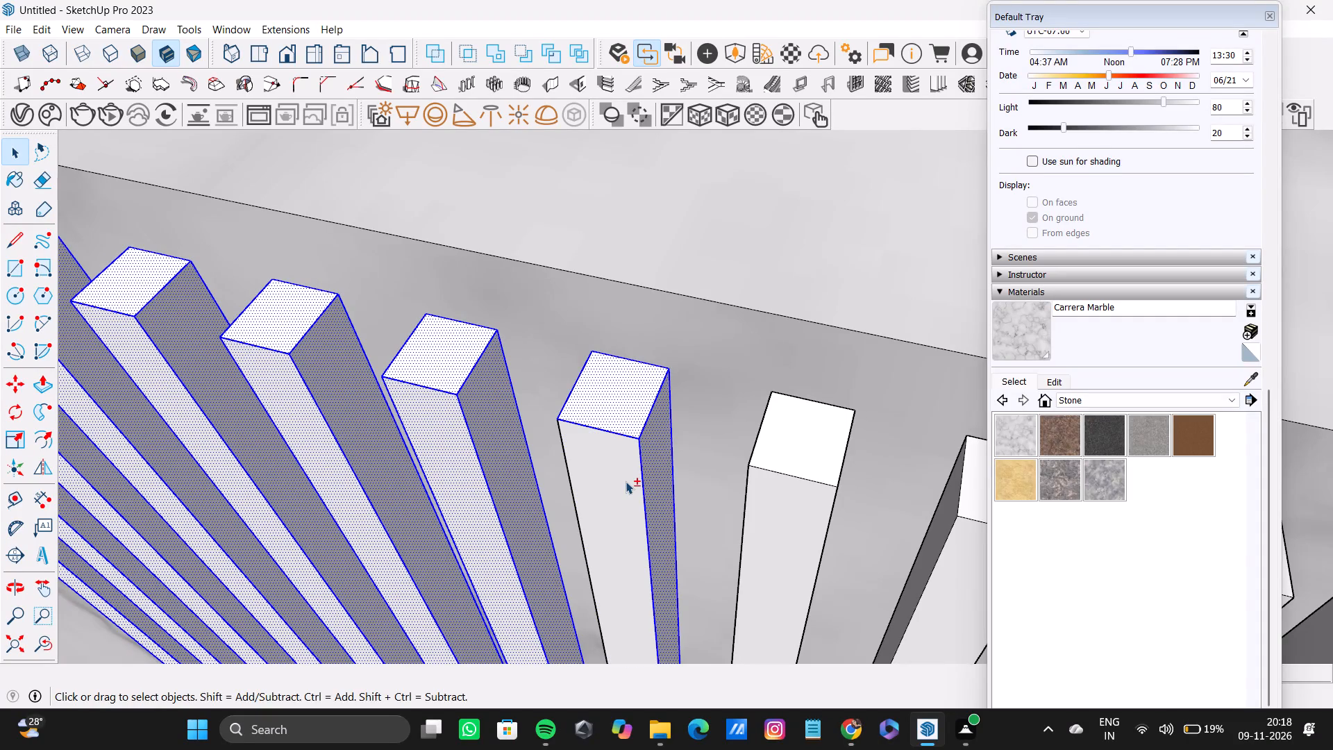
shift+double_click(626, 481)
shift+middle_drag(558, 478, 810, 483)
scroll(635, 510, up, 4)
shift+double_click(737, 473)
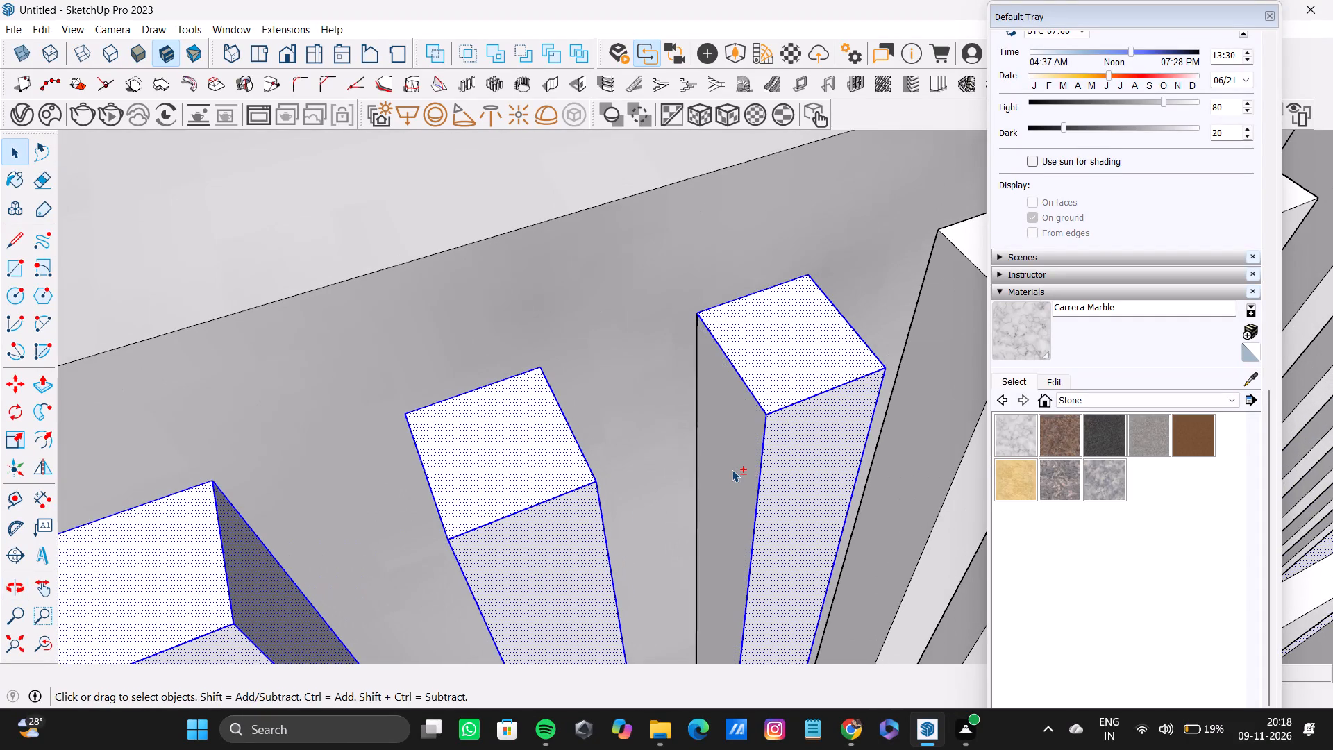
shift+scroll(732, 469, down, 4)
shift+double_click(732, 469)
Add the ninth slat's top, front and both side faces to the selection.
shift+scroll(732, 469, down, 4)
shift+middle_drag(732, 468, 610, 480)
shift+double_click(727, 382)
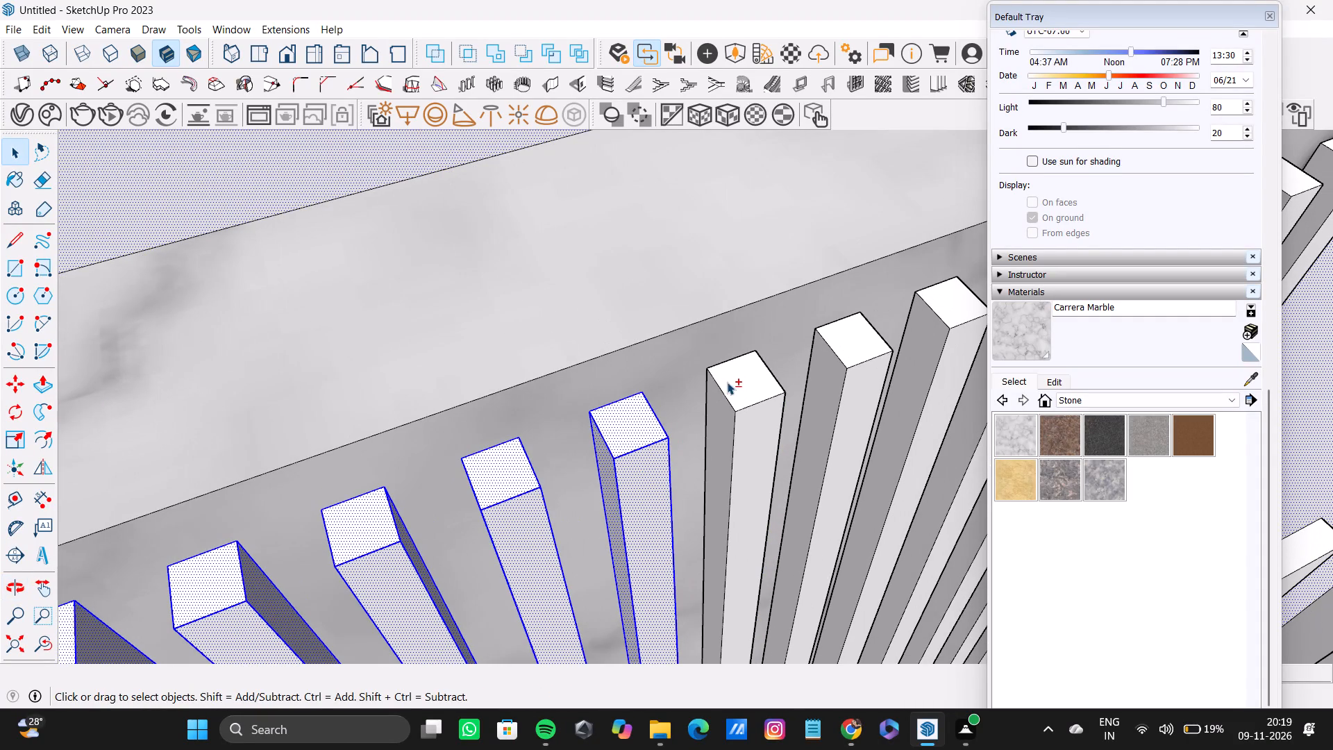
shift+double_click(763, 447)
shift+double_click(723, 438)
middle_drag(791, 475, 544, 444)
shift+scroll(755, 411, up, 6)
shift+double_click(618, 434)
Add the tenth slat's top, front and both side faces to the selection.
shift+double_click(791, 374)
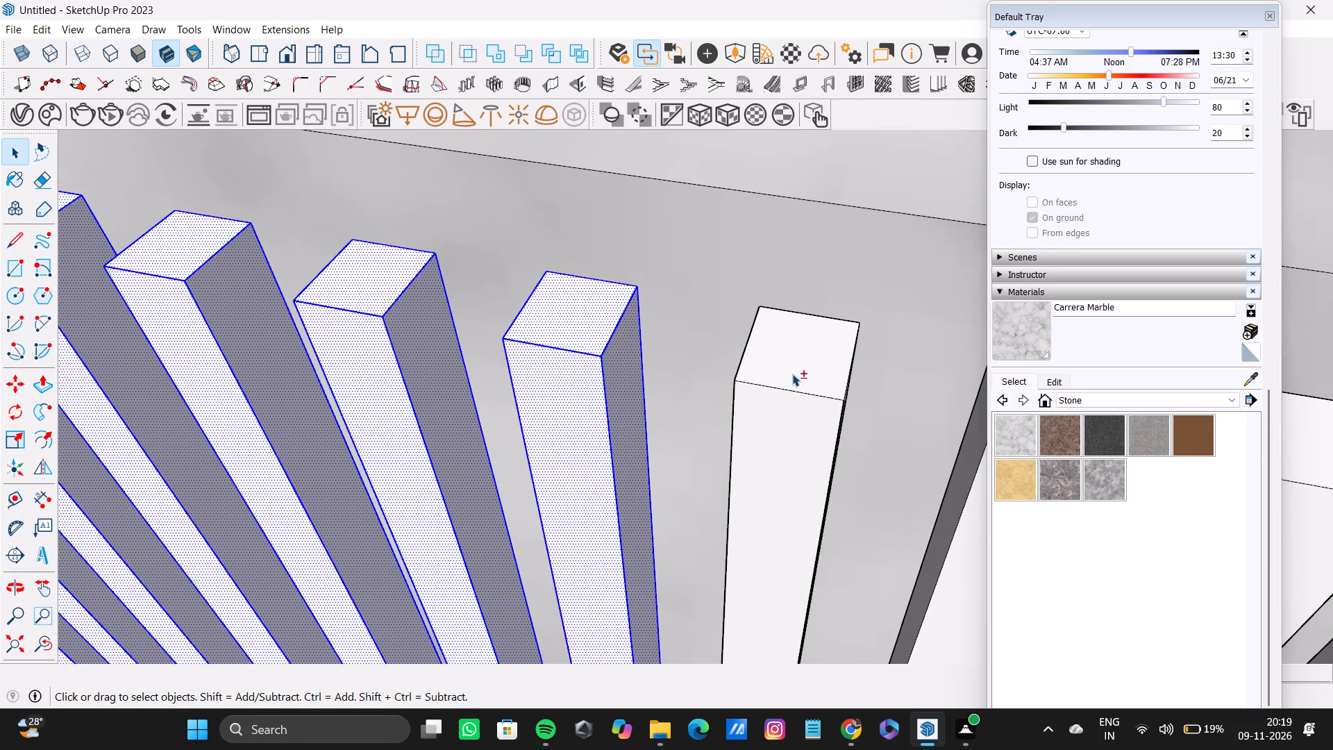
shift+double_click(776, 403)
scroll(746, 426, down, 1)
middle_drag(745, 430, 955, 417)
shift+scroll(757, 360, up, 4)
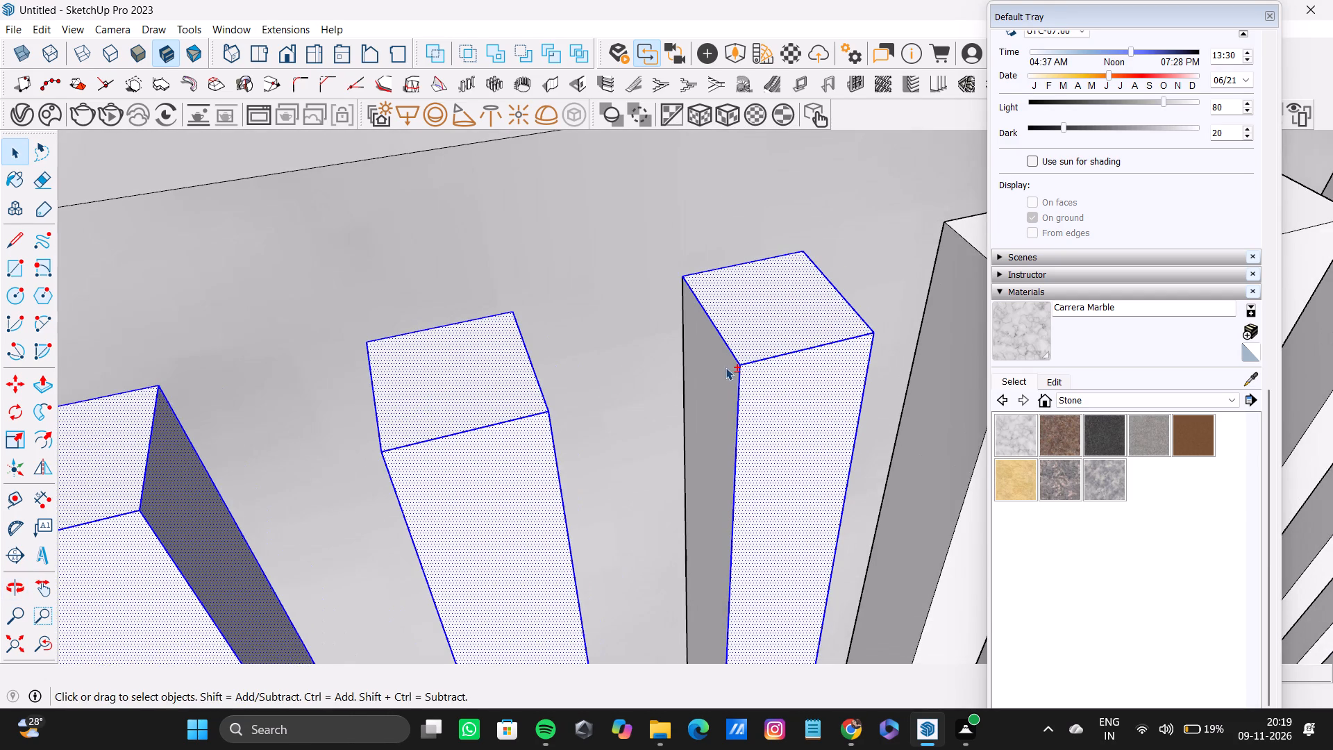
shift+double_click(726, 367)
shift+scroll(728, 368, down, 14)
middle_drag(753, 375, 642, 365)
middle_drag(800, 385, 692, 386)
scroll(831, 402, up, 14)
shift+double_click(734, 397)
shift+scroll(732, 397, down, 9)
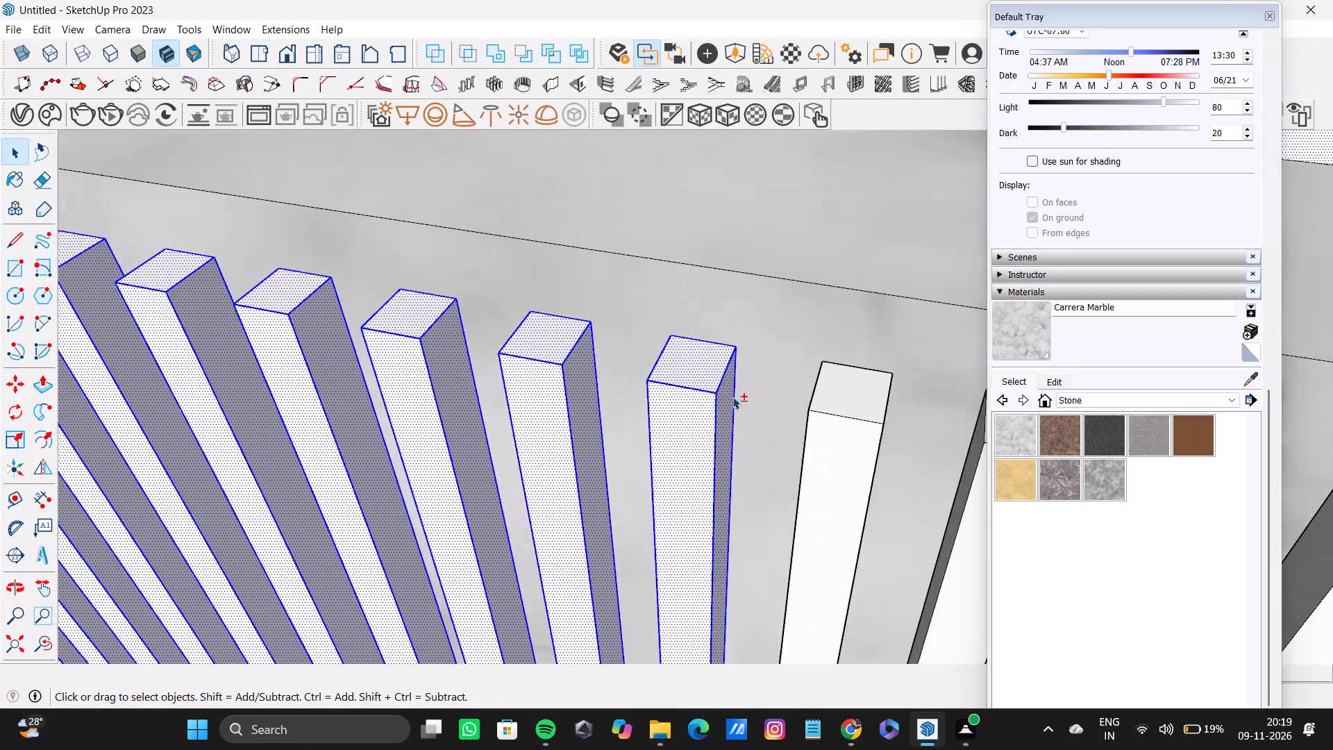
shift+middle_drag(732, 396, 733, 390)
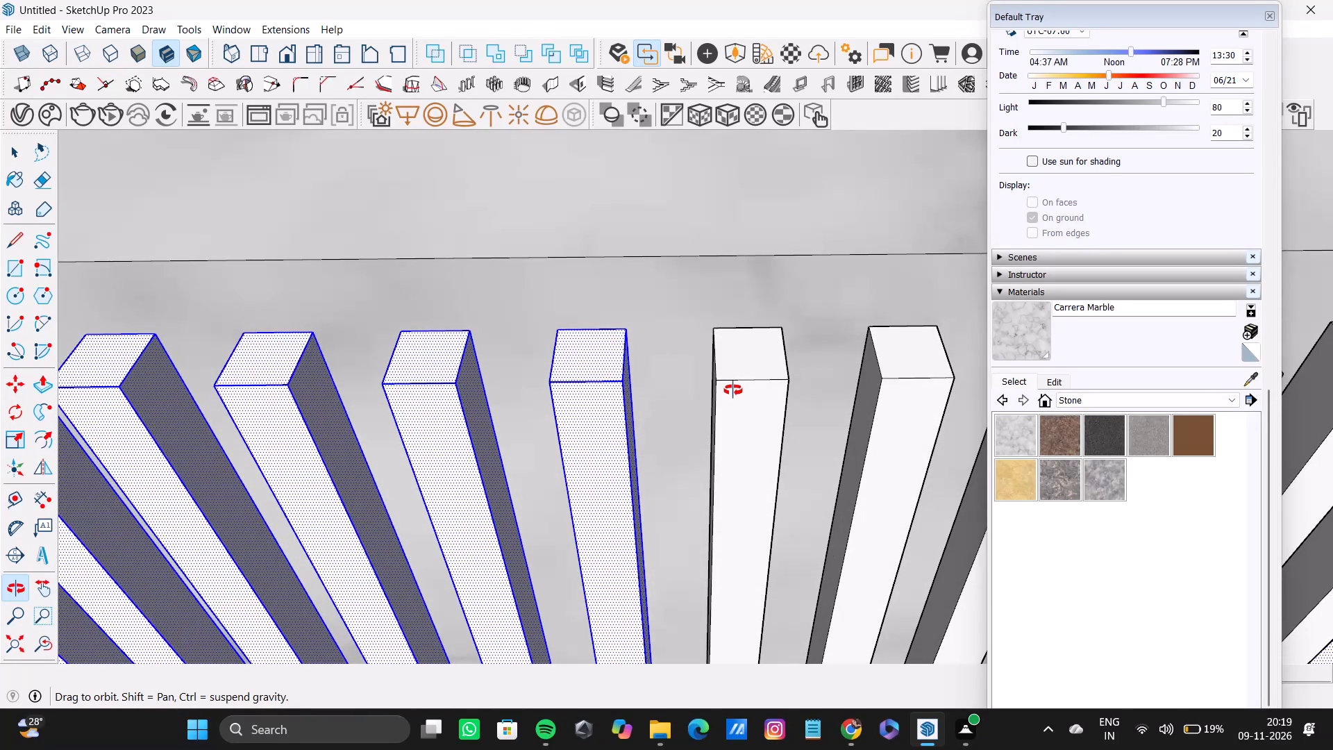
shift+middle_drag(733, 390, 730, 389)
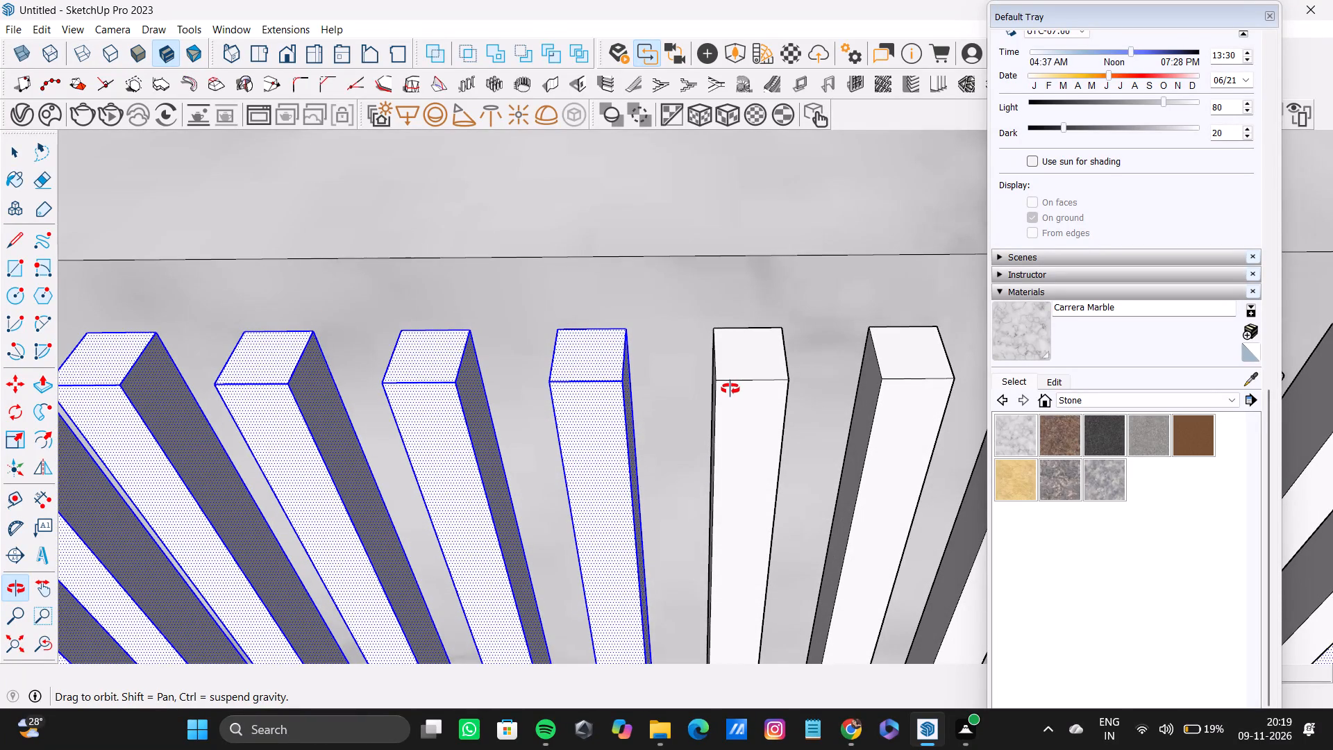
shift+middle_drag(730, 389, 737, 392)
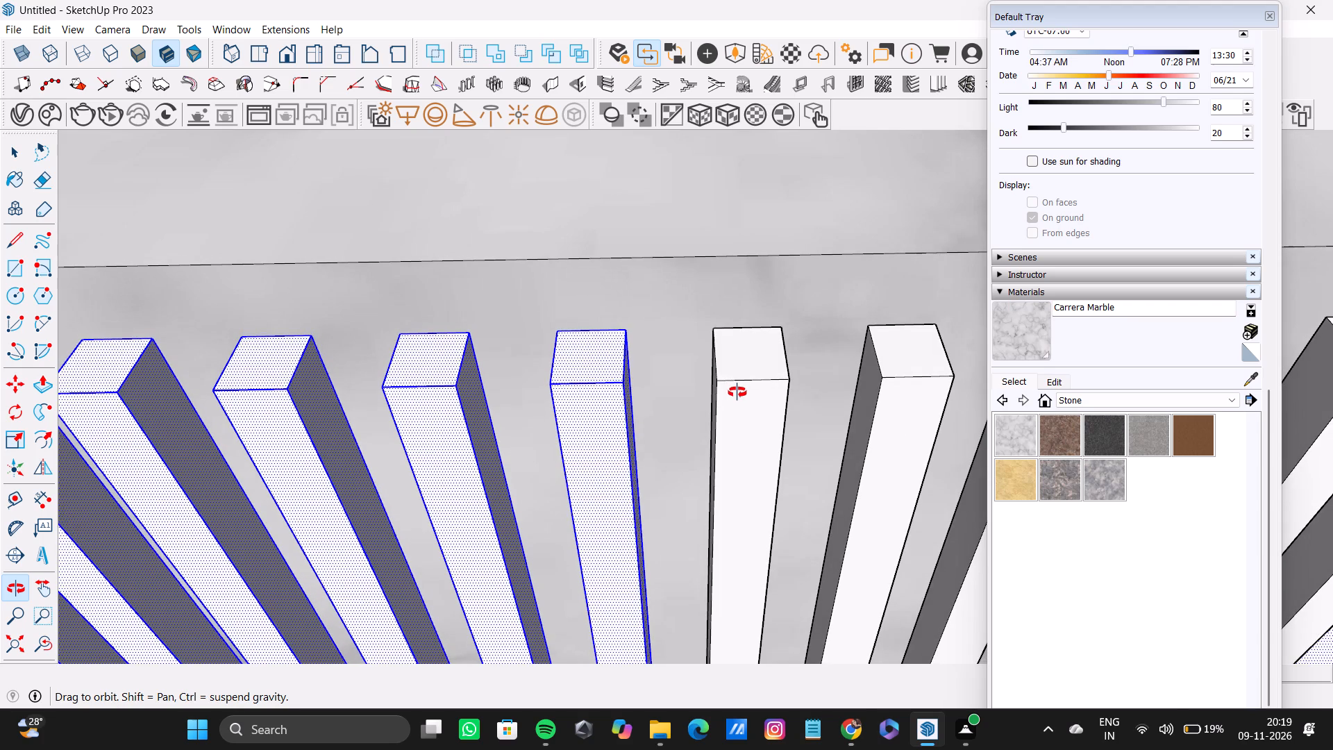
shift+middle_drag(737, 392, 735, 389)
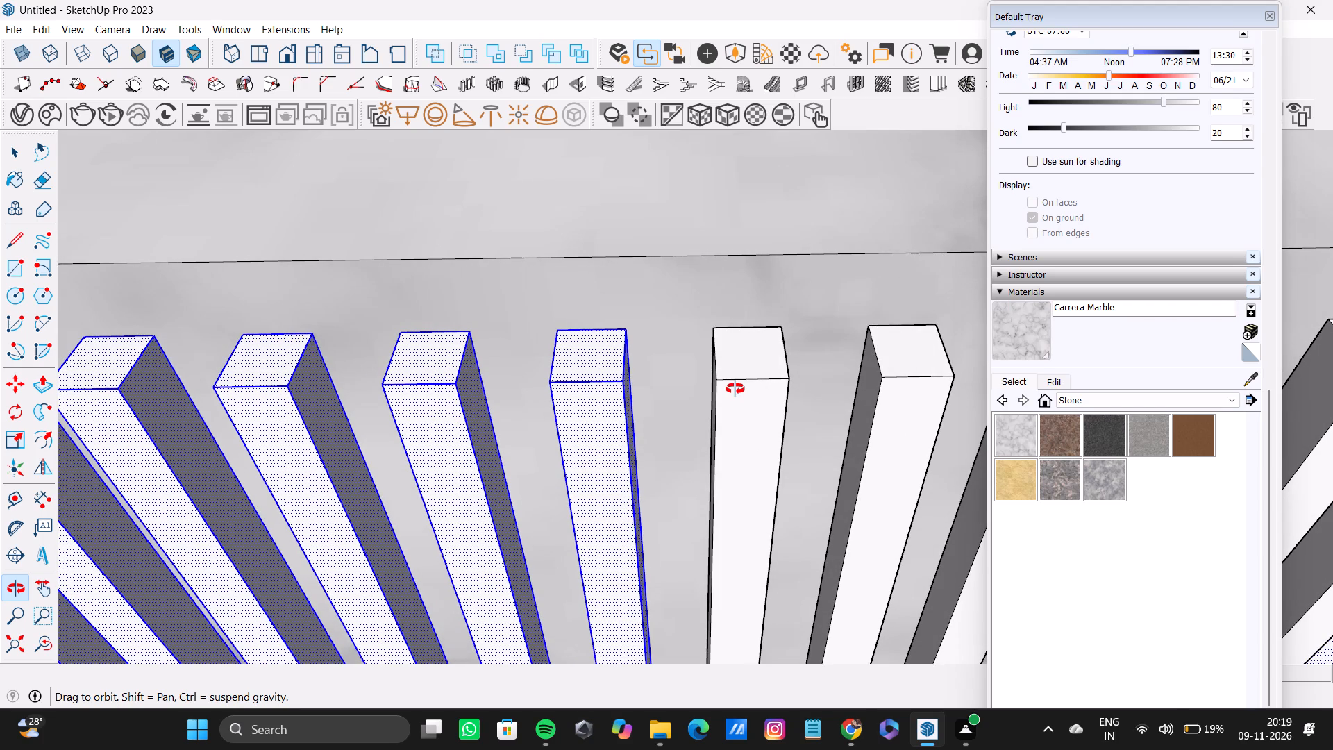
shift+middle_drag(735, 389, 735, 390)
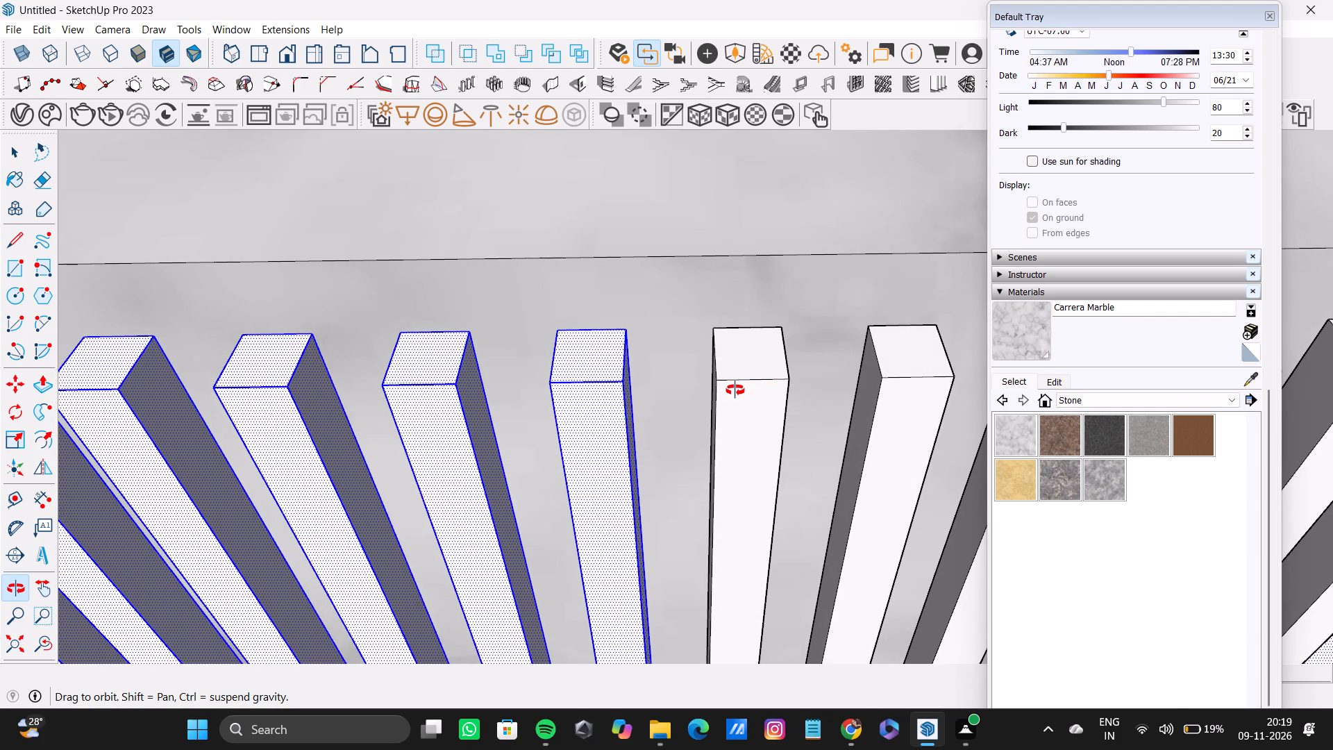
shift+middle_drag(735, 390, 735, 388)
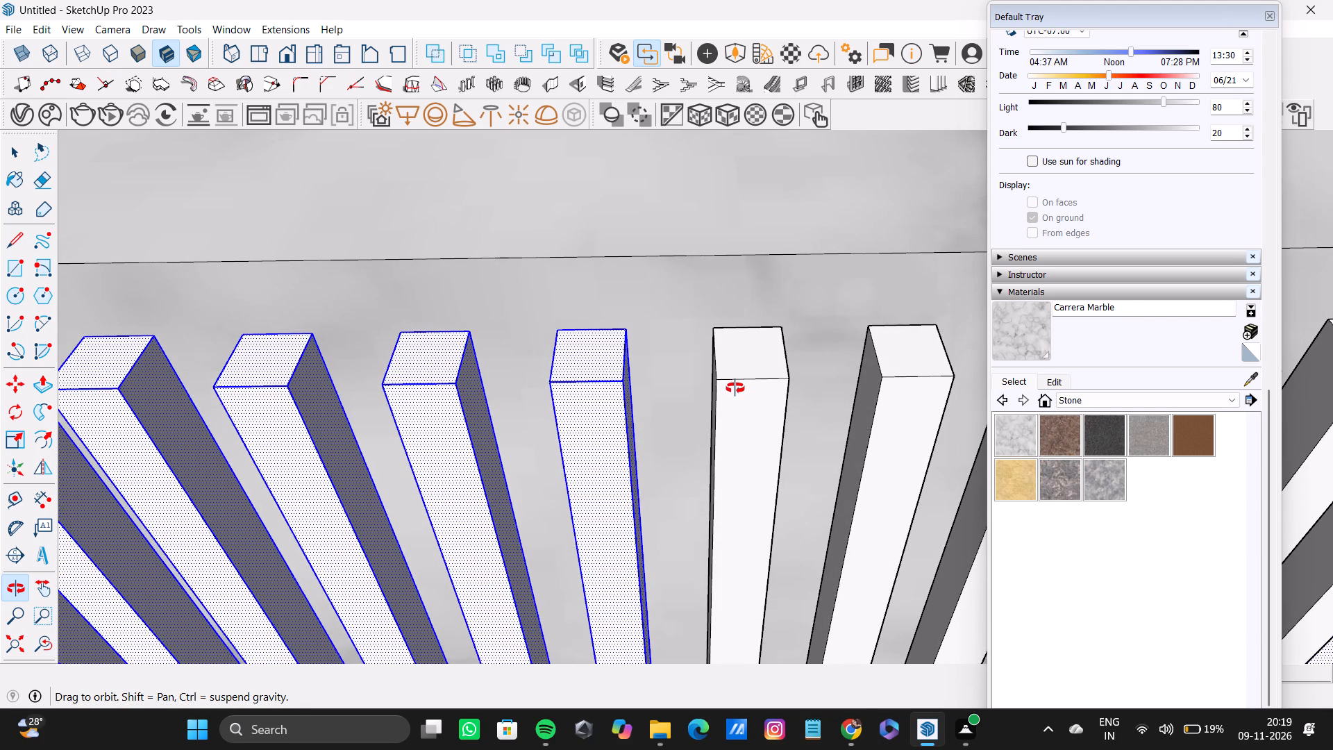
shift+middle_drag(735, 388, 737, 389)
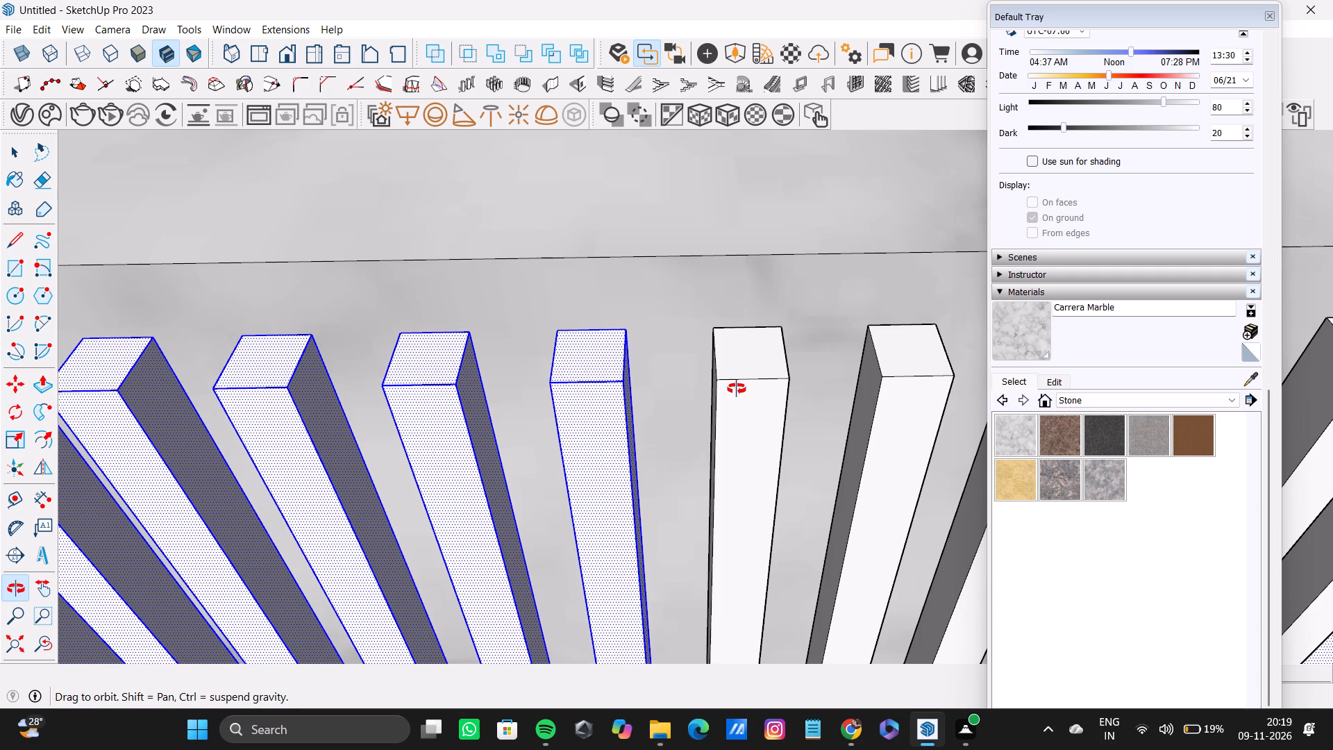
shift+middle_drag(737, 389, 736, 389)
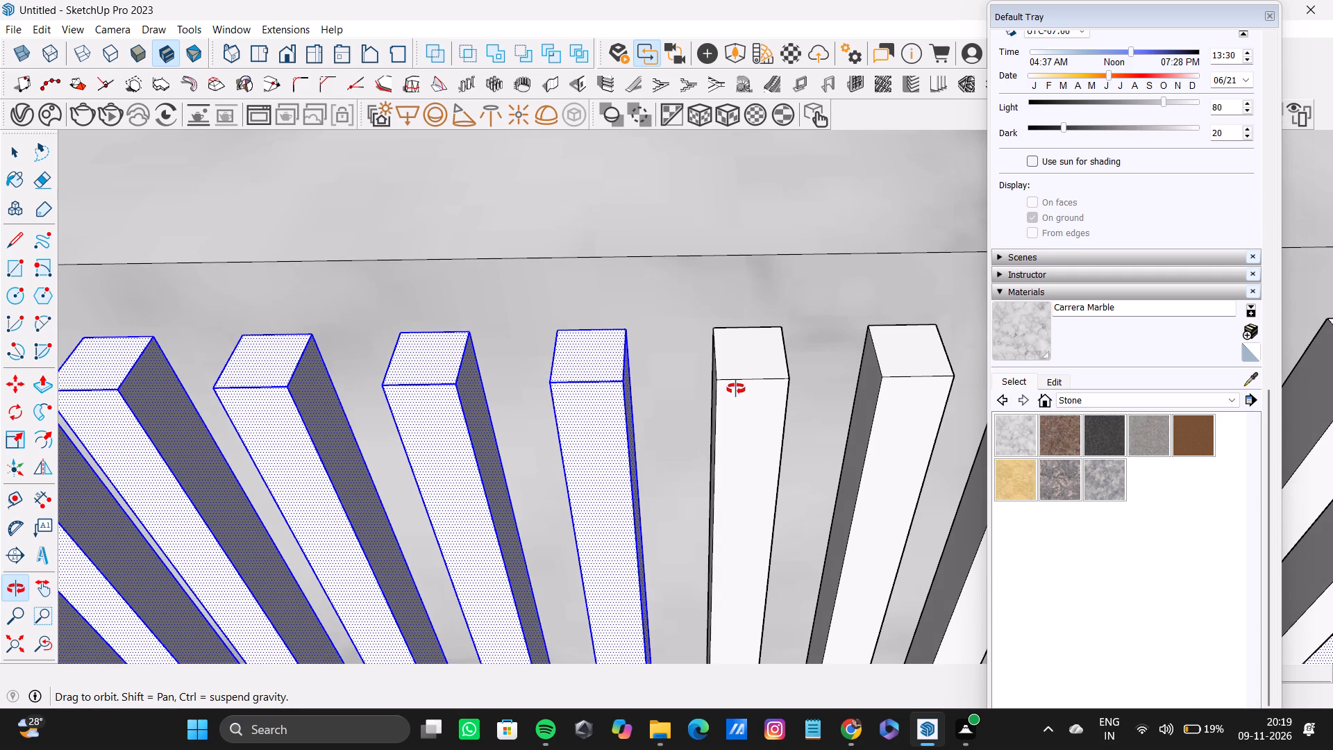
Add the eleventh slat's top, front and both side faces to the selection.
shift+middle_drag(736, 389, 734, 393)
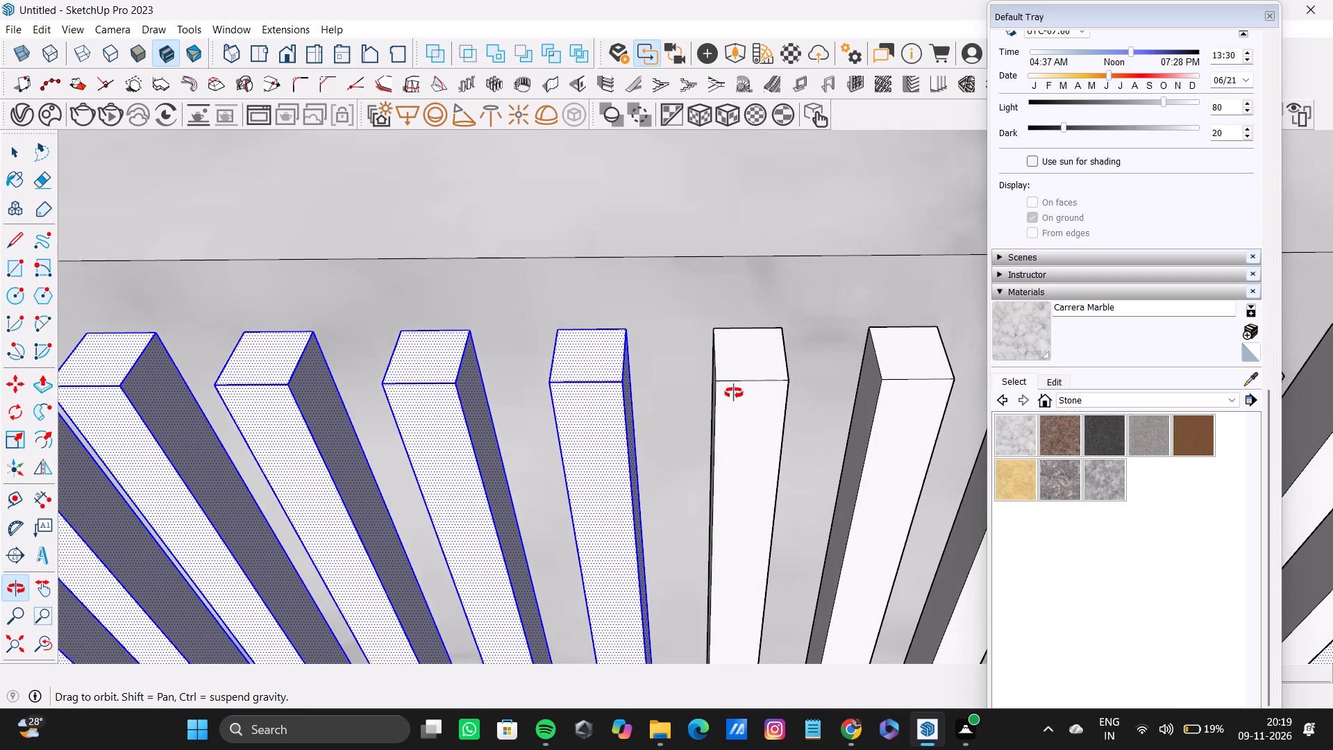
shift+middle_drag(734, 393, 735, 392)
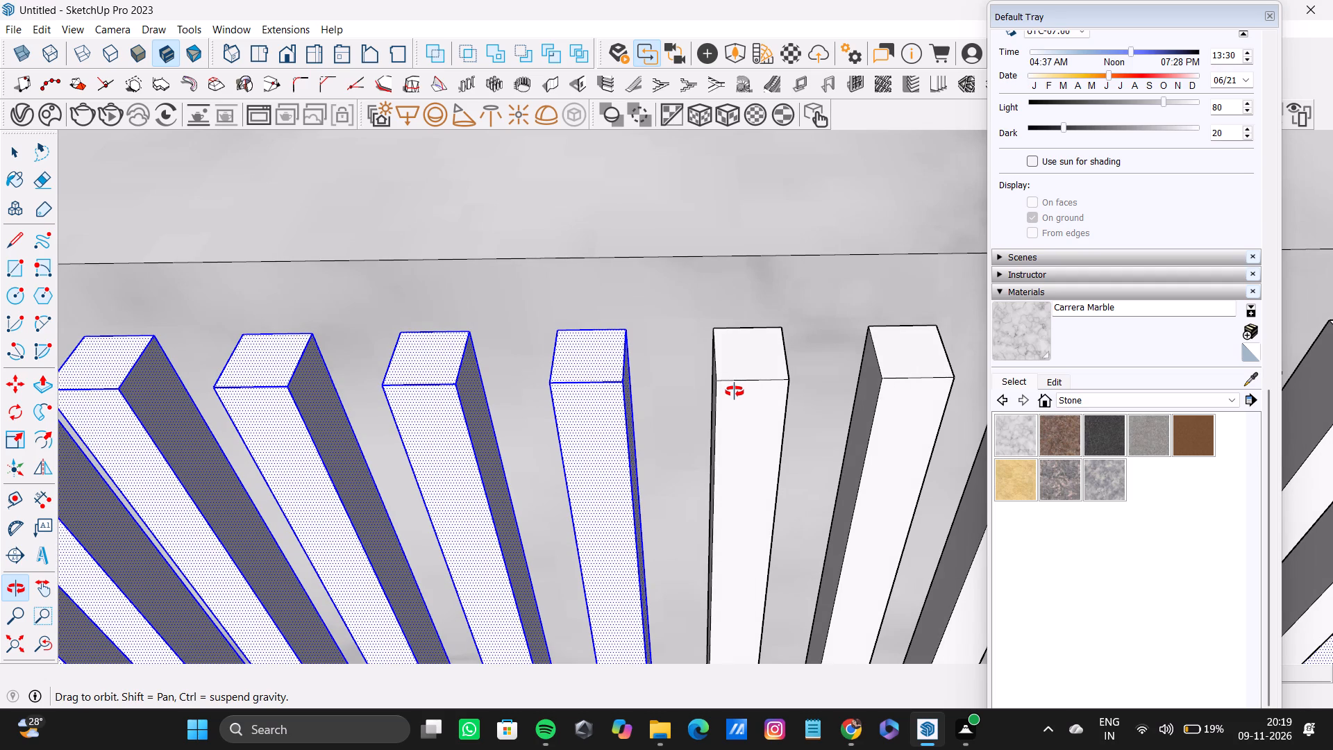
shift+middle_drag(735, 392, 749, 409)
shift+scroll(744, 387, up, 1)
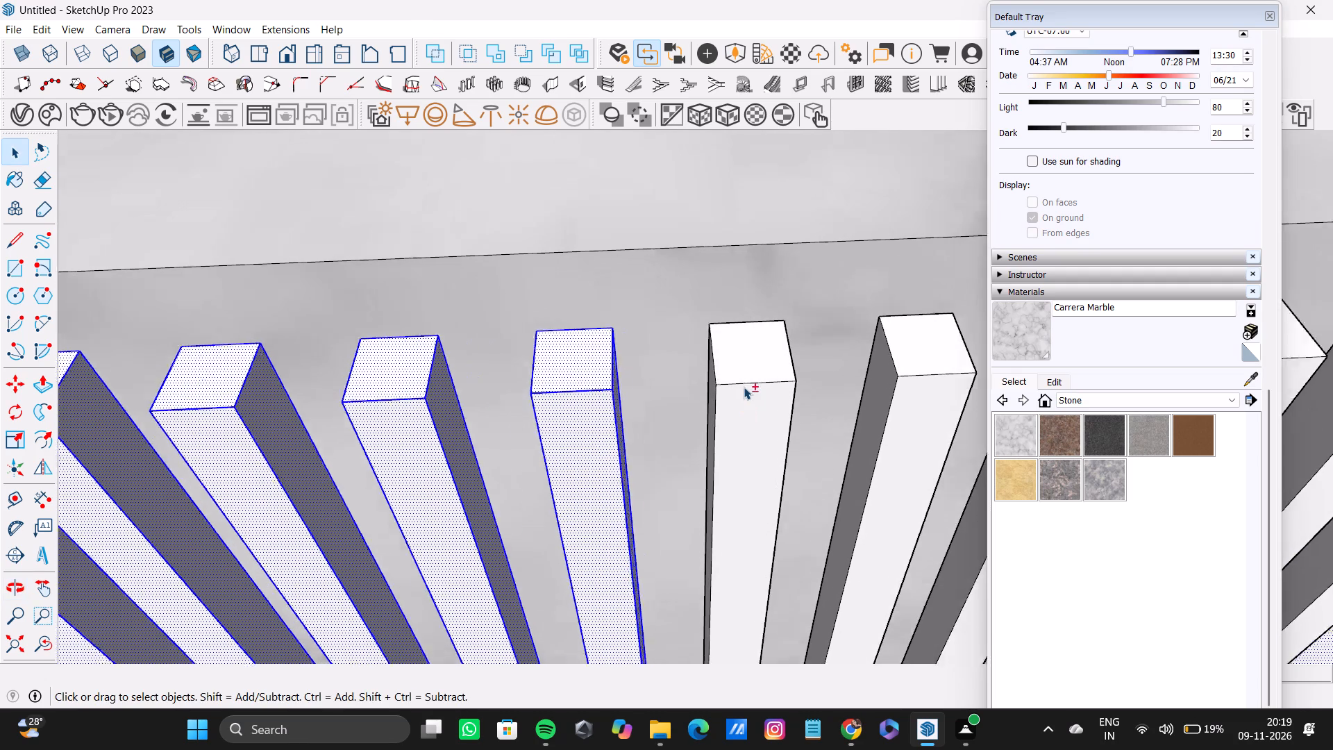
shift+scroll(744, 387, up, 6)
shift+double_click(768, 371)
shift+double_click(766, 401)
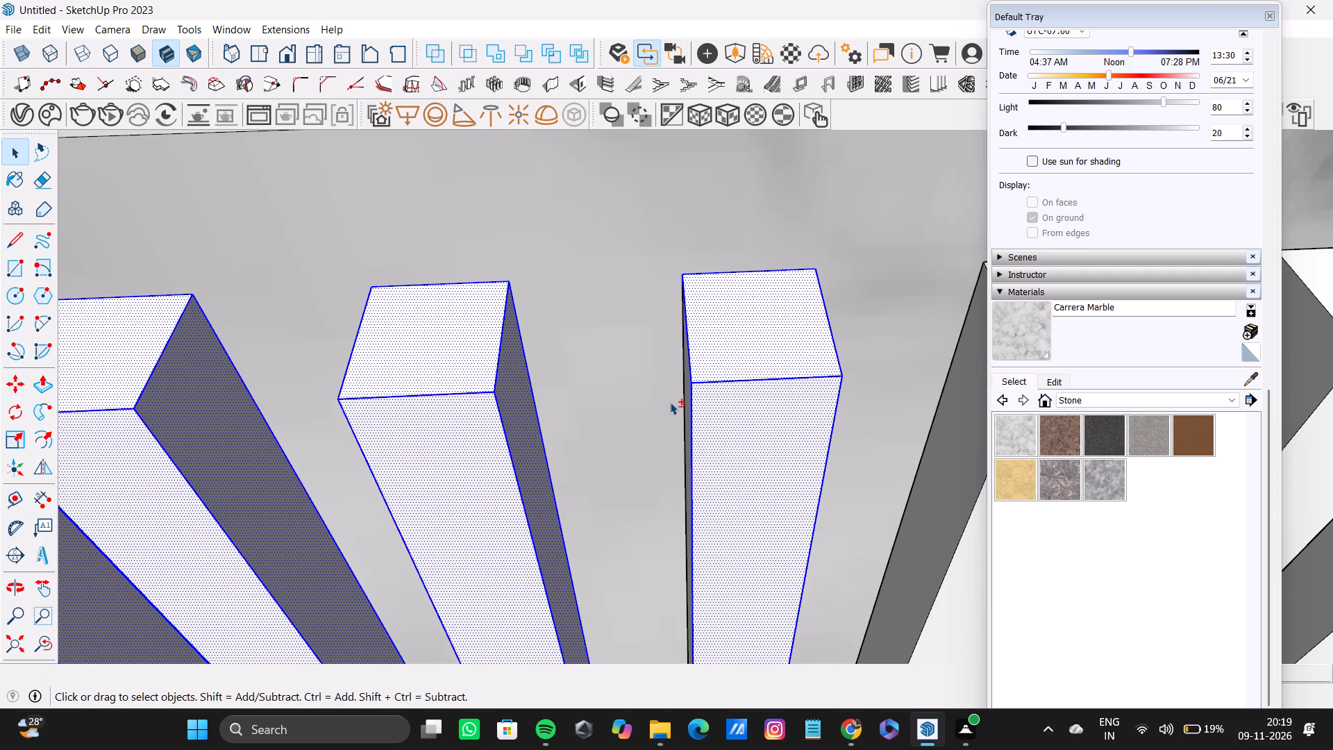
middle_drag(670, 401, 873, 373)
shift+scroll(760, 358, up, 3)
shift+double_click(758, 356)
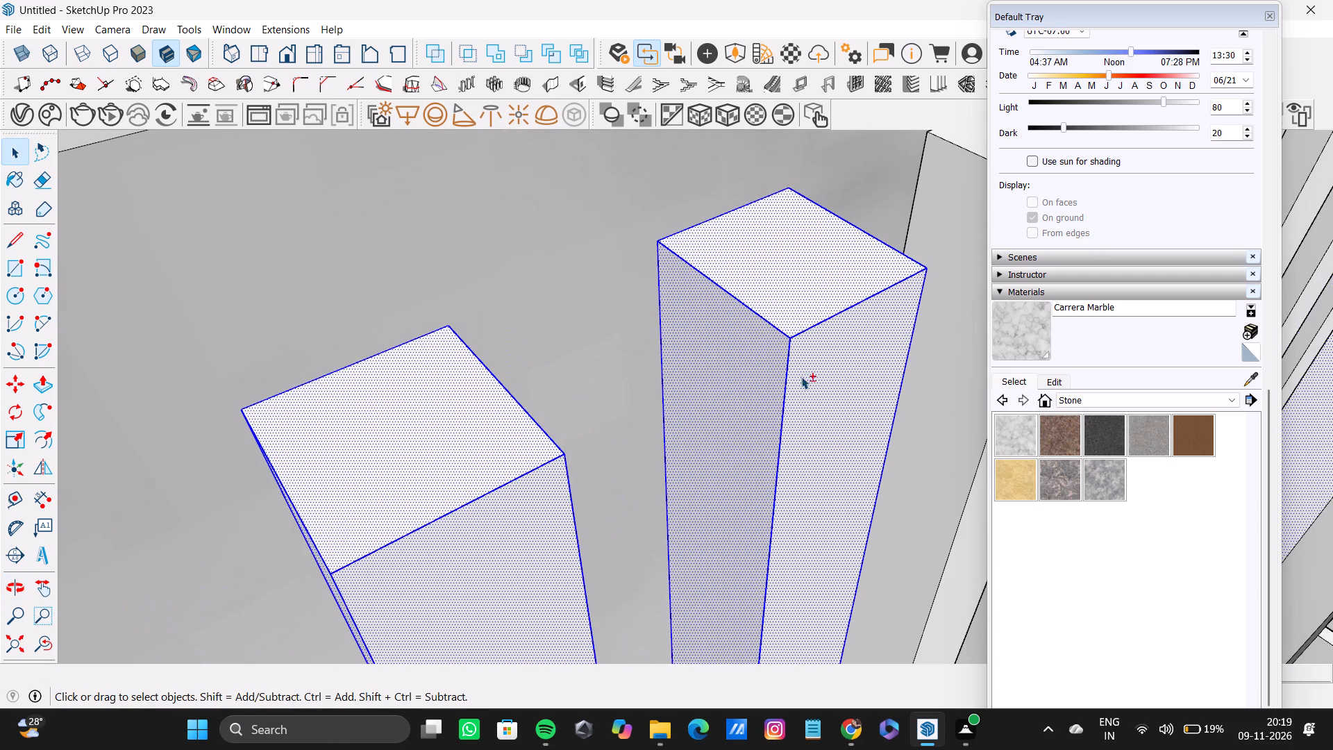
shift+middle_drag(805, 377, 381, 334)
scroll(743, 381, down, 11)
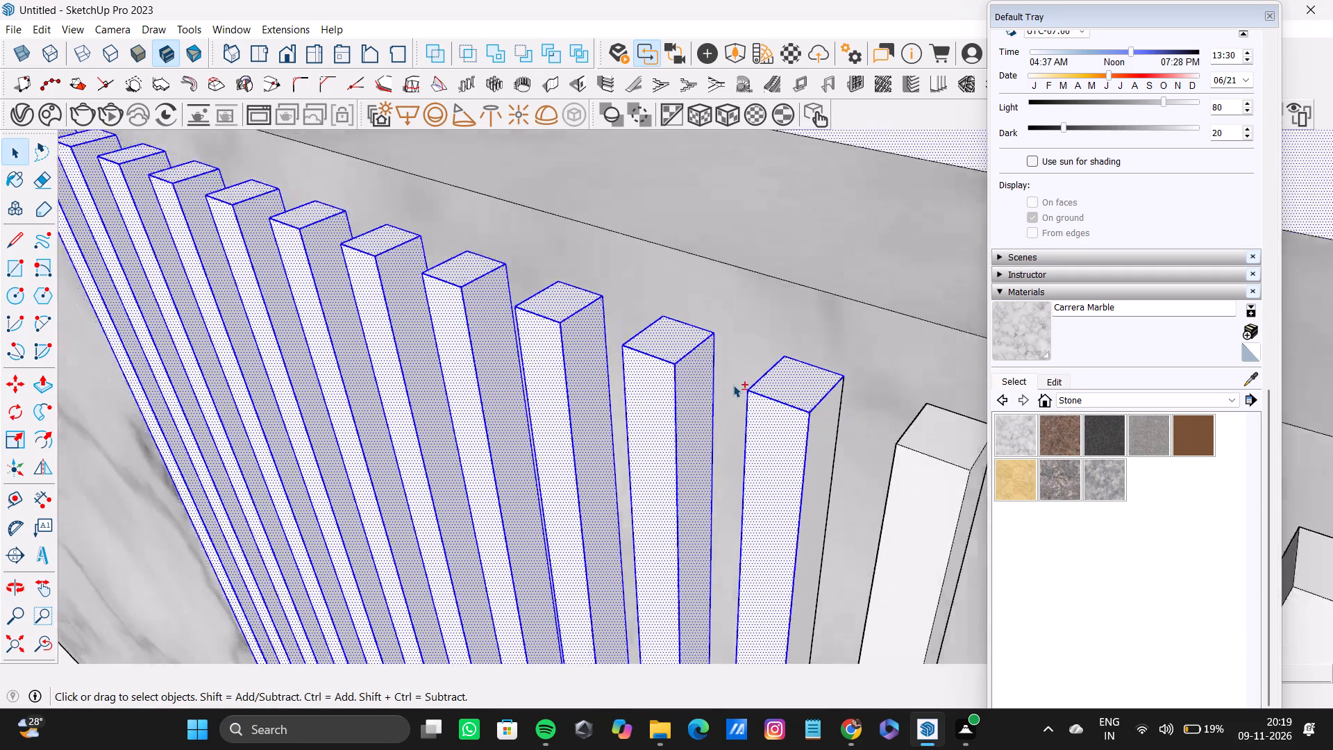
scroll(733, 385, down, 1)
shift+middle_drag(733, 385, 619, 367)
shift+scroll(733, 392, up, 3)
shift+double_click(665, 406)
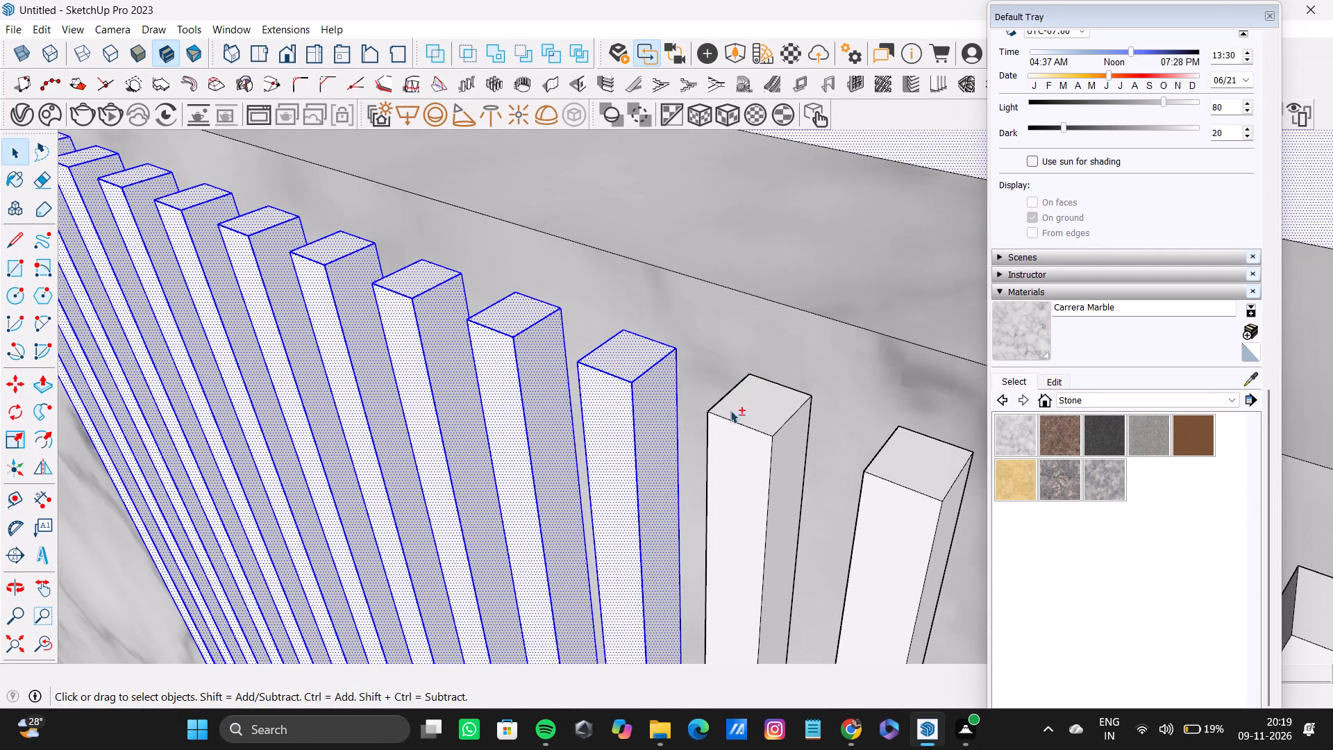
Add the twelfth slat's top, front and both side faces to the selection.
shift+double_click(748, 410)
shift+double_click(738, 449)
shift+double_click(790, 458)
middle_drag(669, 424, 850, 453)
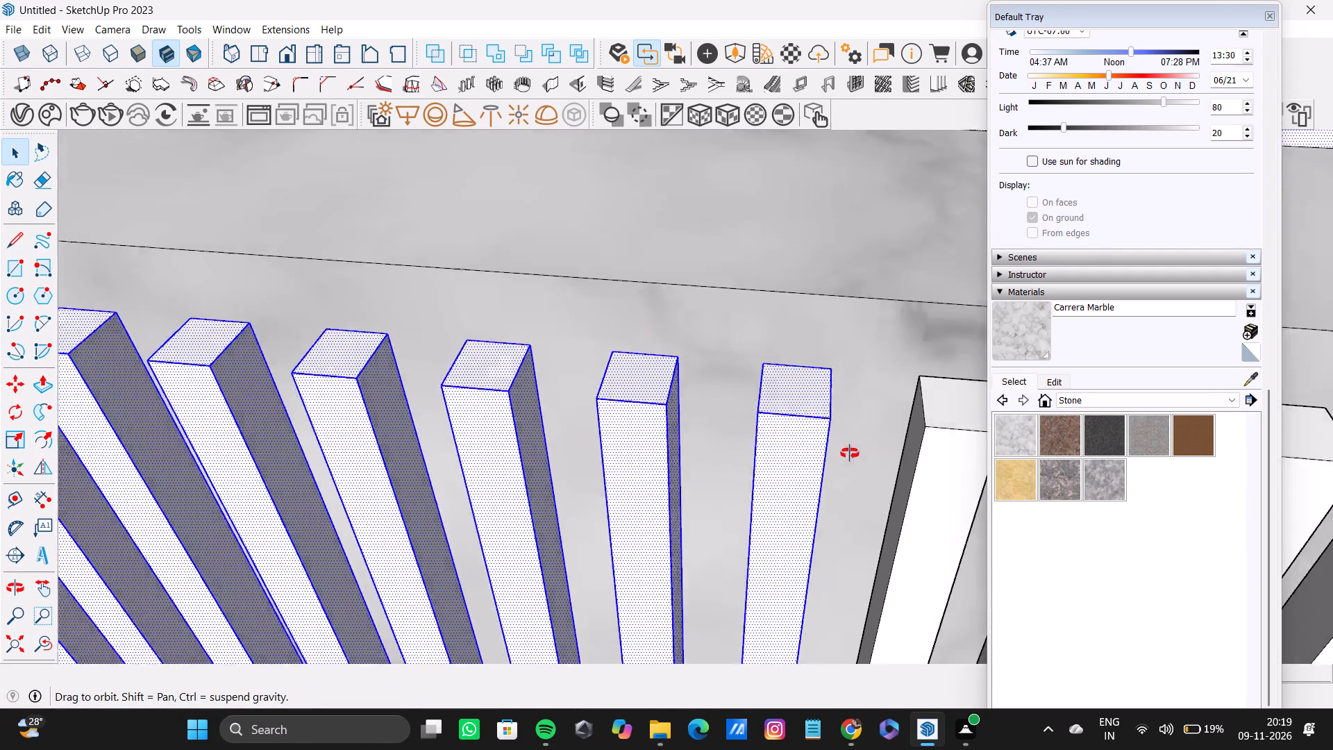
middle_drag(850, 453, 878, 460)
scroll(722, 460, up, 1)
middle_drag(722, 460, 866, 485)
shift+scroll(785, 435, up, 3)
shift+double_click(807, 412)
Add the thirteenth slat's top, front and side faces to the selection.
shift+scroll(807, 411, down, 8)
shift+middle_drag(807, 410, 801, 410)
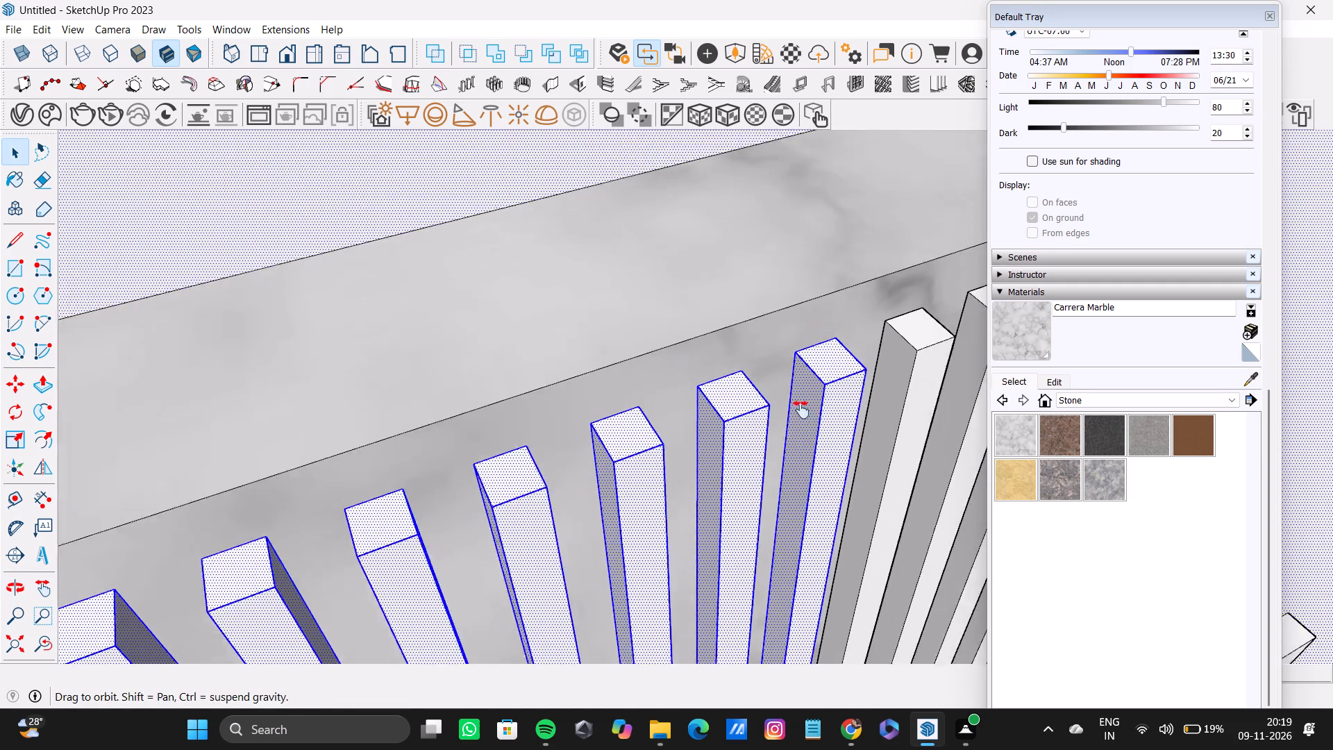
shift+middle_drag(801, 410, 576, 424)
shift+scroll(639, 395, up, 3)
shift+double_click(705, 331)
shift+double_click(734, 382)
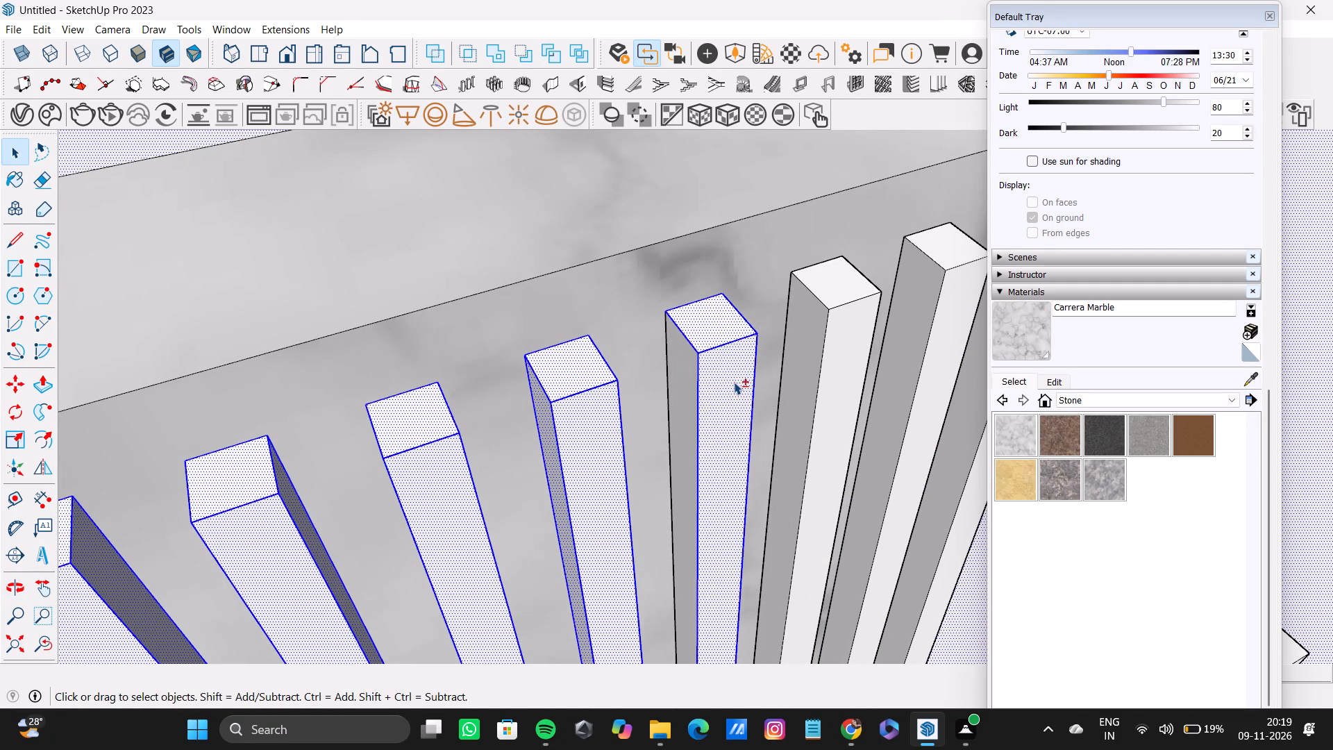
shift+double_click(691, 387)
middle_drag(678, 412, 426, 375)
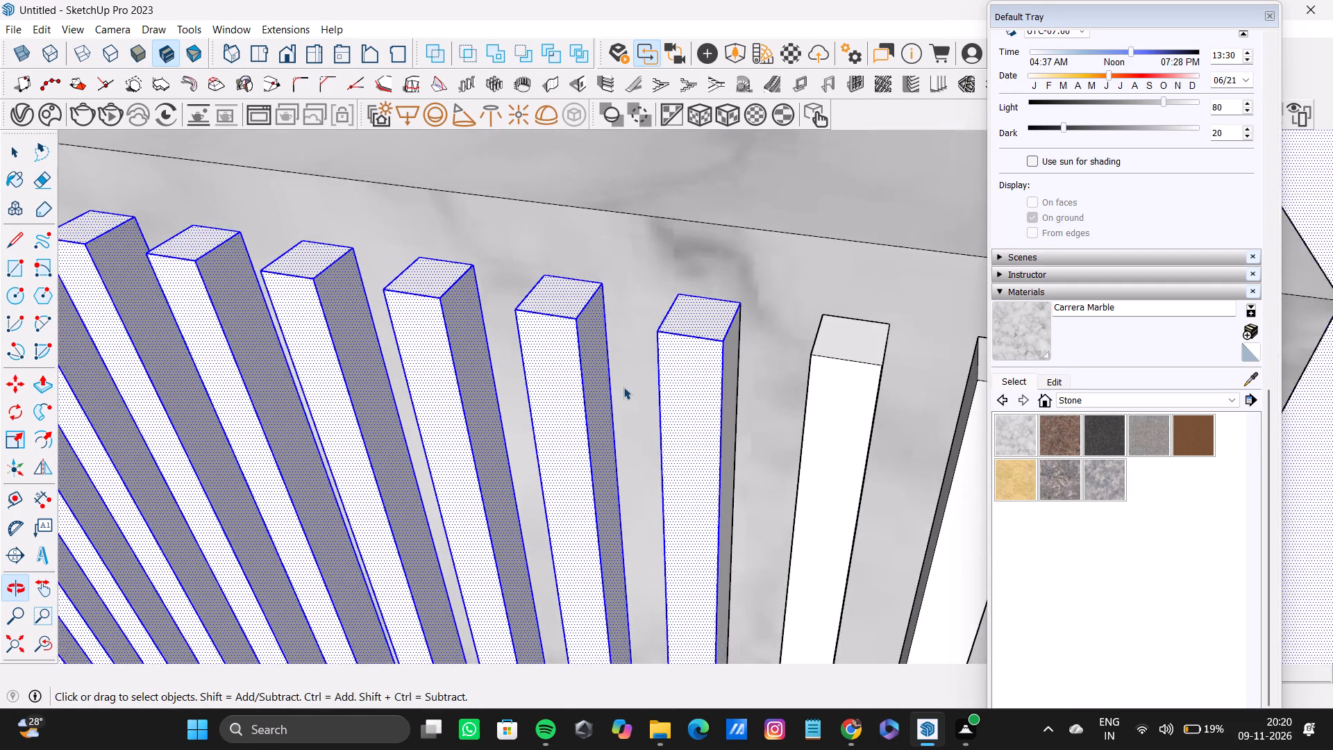
scroll(623, 386, up, 10)
shift+double_click(806, 362)
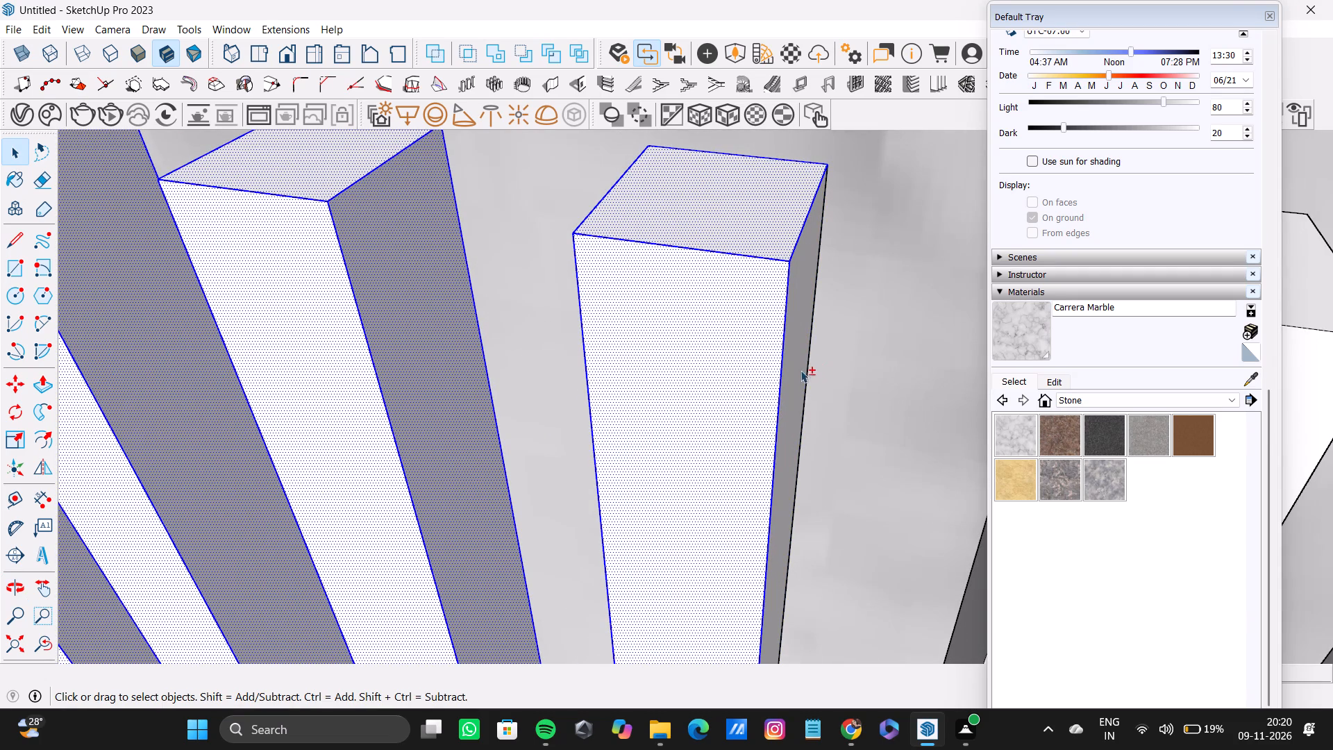
shift+double_click(798, 370)
Add the fourteenth slat's top, front and inner side faces to the selection.
shift+scroll(740, 365, down, 8)
shift+middle_drag(739, 365, 685, 392)
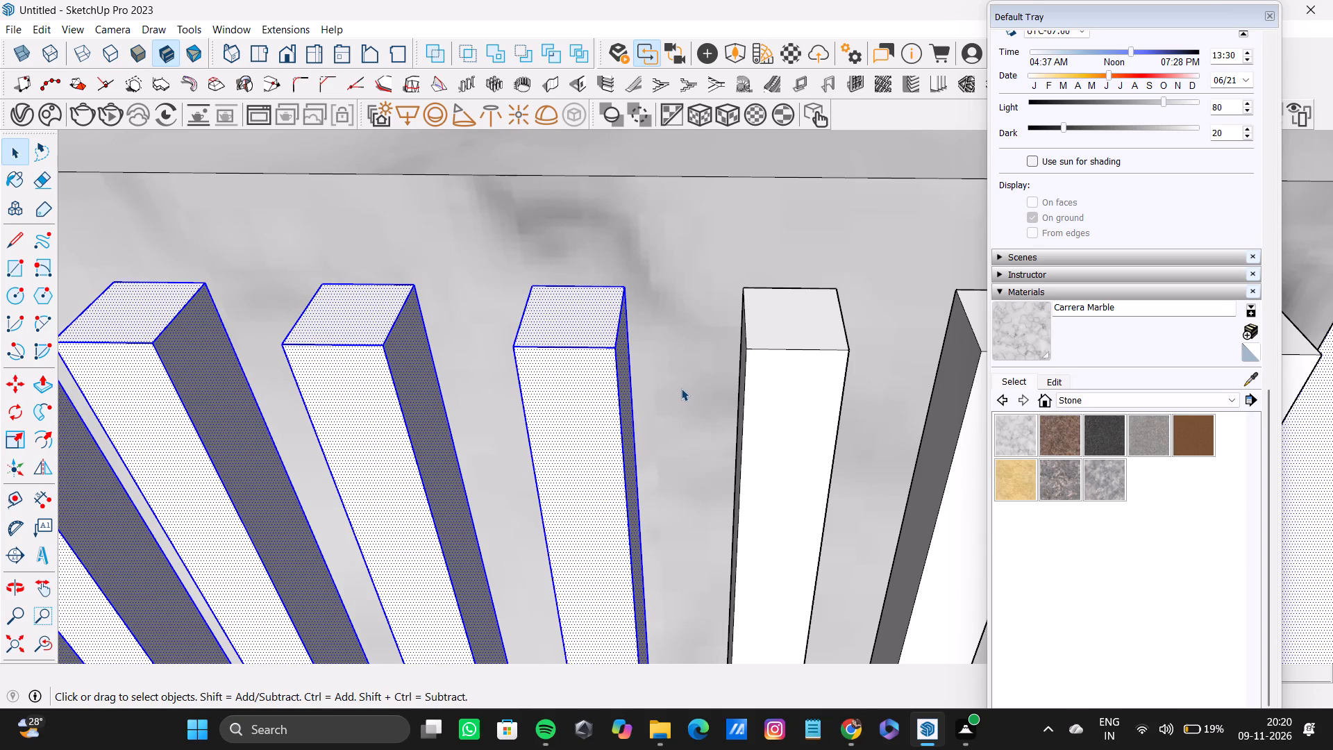
shift+double_click(789, 334)
shift+double_click(778, 376)
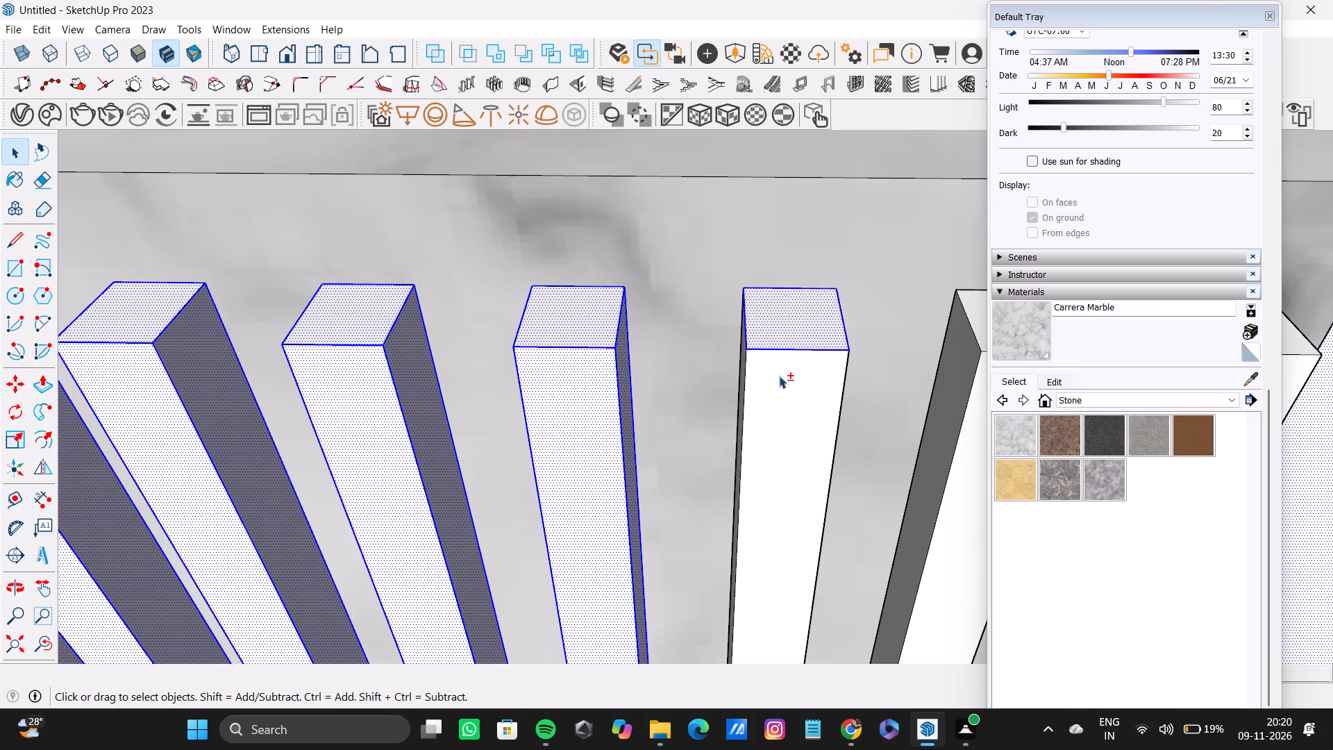
middle_drag(688, 384, 803, 379)
shift+scroll(782, 370, up, 3)
shift+double_click(746, 338)
shift+scroll(751, 362, down, 9)
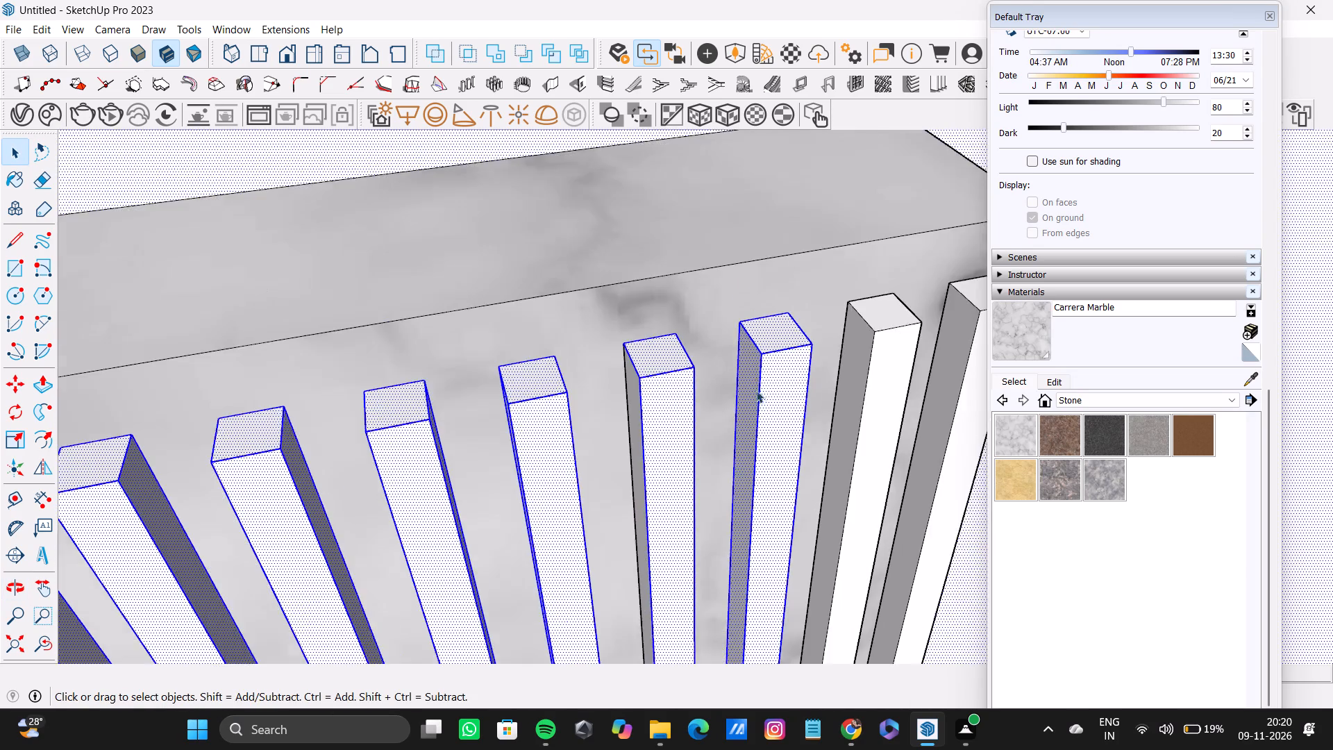
middle_drag(762, 390, 486, 409)
scroll(646, 403, down, 3)
shift+middle_drag(643, 410, 492, 387)
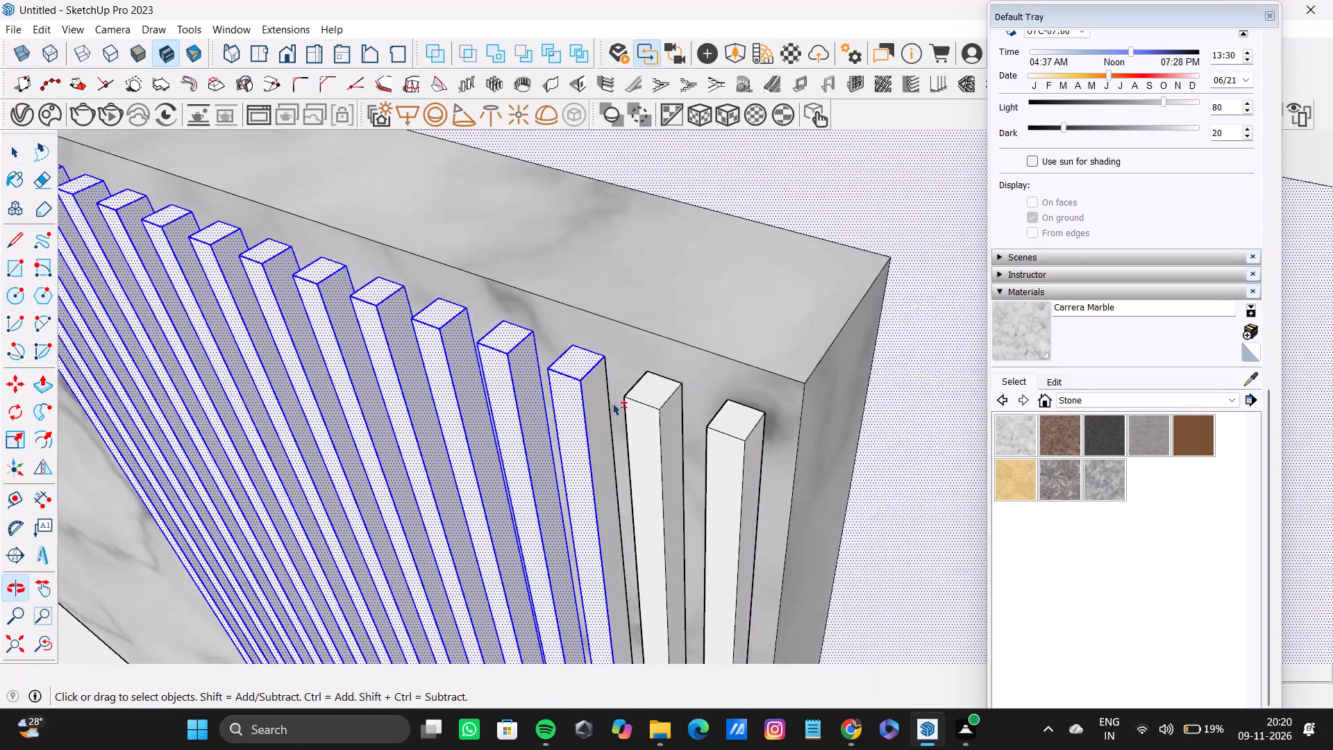
shift+scroll(637, 407, up, 6)
shift+double_click(580, 377)
Add the fifteenth slat's top, front and both side faces to the selection, along with the fourteenth slat's remaining side face.
shift+double_click(651, 385)
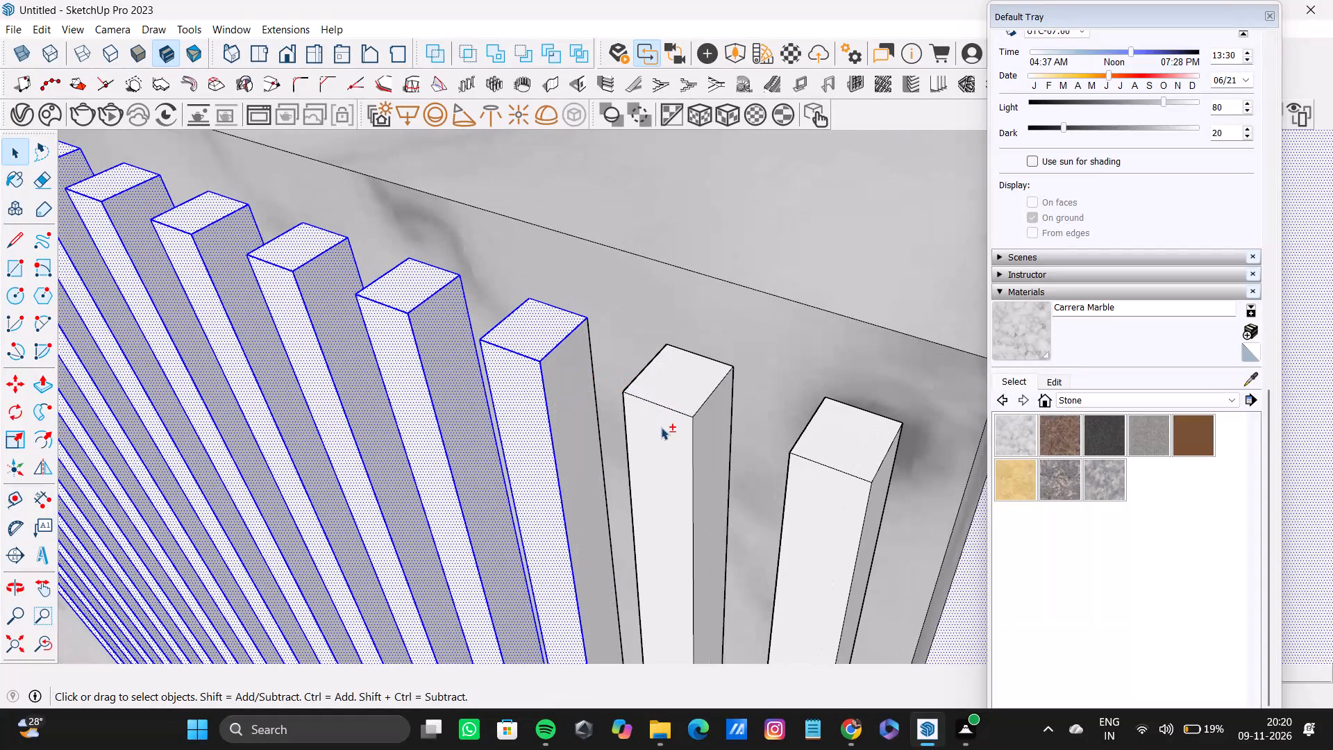
shift+double_click(661, 427)
shift+double_click(706, 423)
shift+double_click(694, 399)
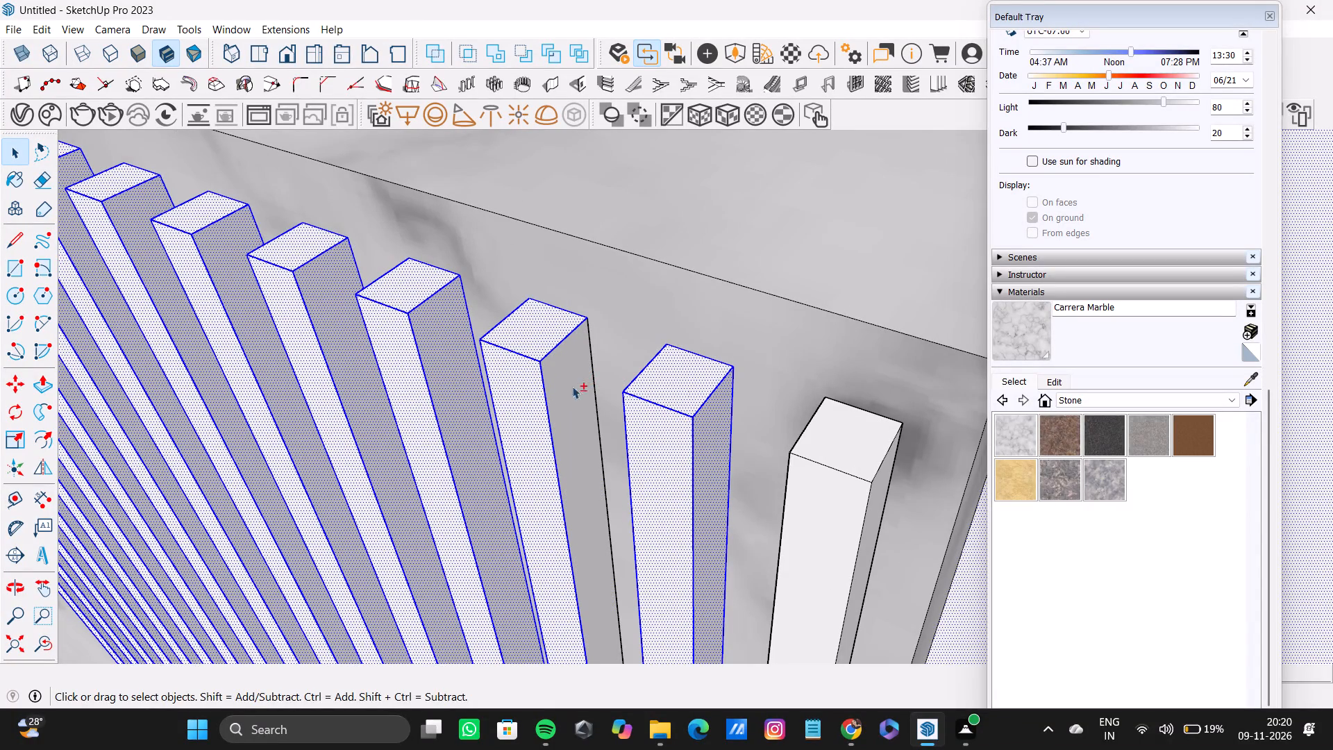
shift+double_click(574, 375)
middle_drag(560, 395, 926, 414)
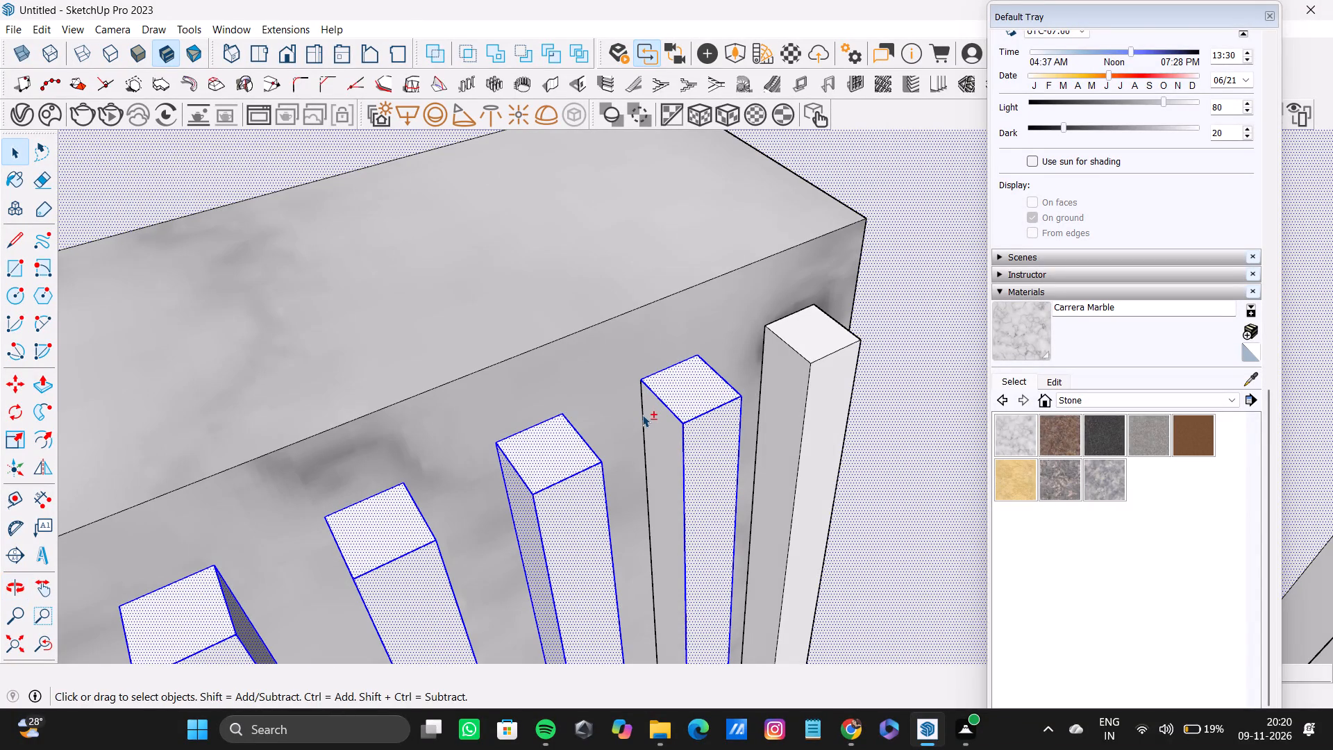
shift+double_click(655, 419)
Add the top and front faces of the sixteenth slat, the last one before the panel's outer edge, to the selection.
shift+double_click(802, 341)
shift+double_click(817, 397)
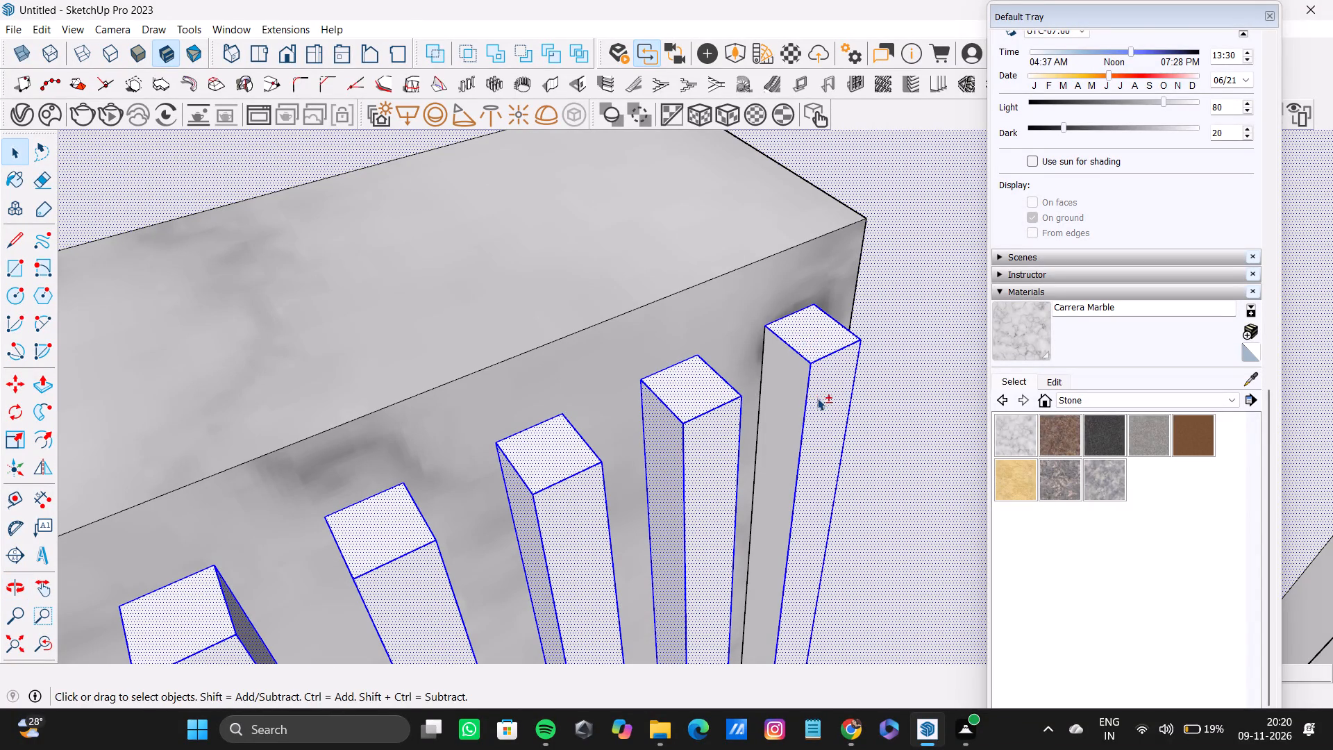
shift+click(791, 398)
shift+click(791, 400)
Remove the large background face behind the slatted panel from the selection.
shift+click(896, 394)
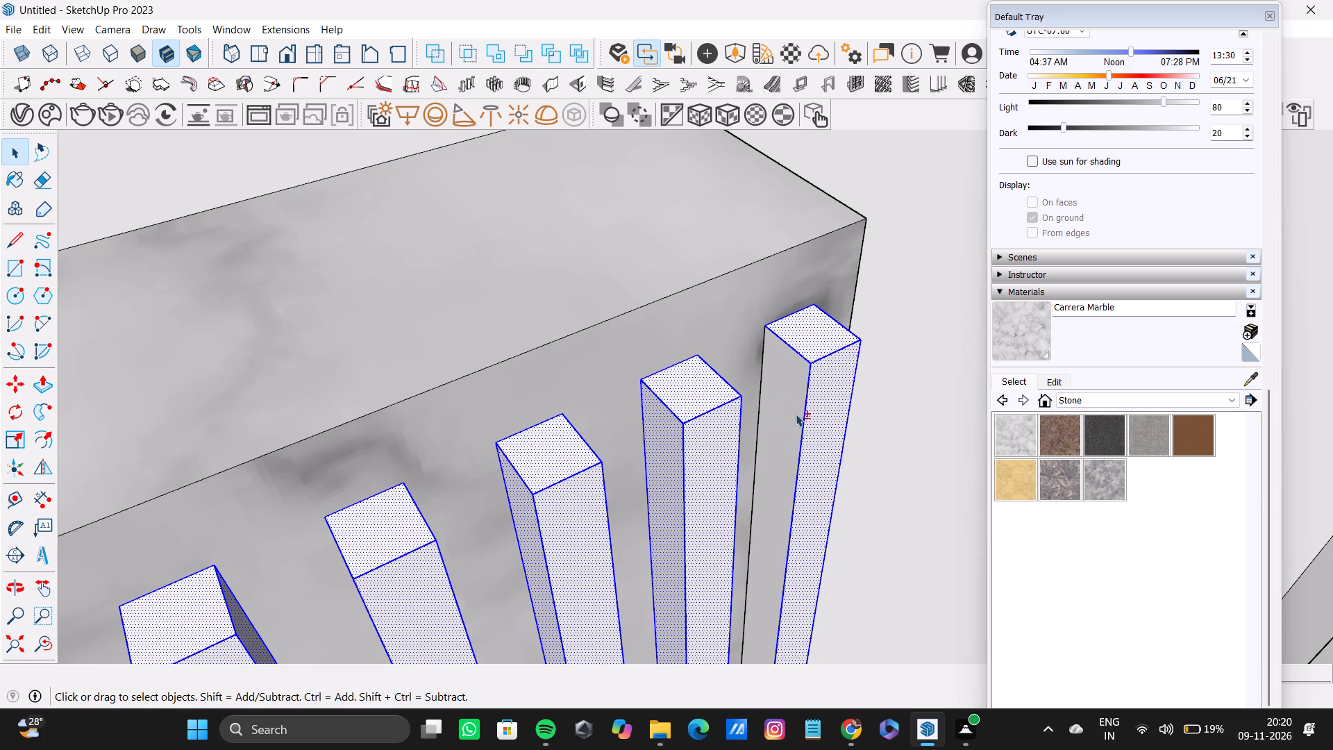
Add both side faces of the sixteenth slat to the selection.
shift+double_click(787, 417)
scroll(781, 422, down, 4)
middle_drag(782, 441, 564, 435)
scroll(967, 463, down, 3)
middle_drag(965, 469, 746, 465)
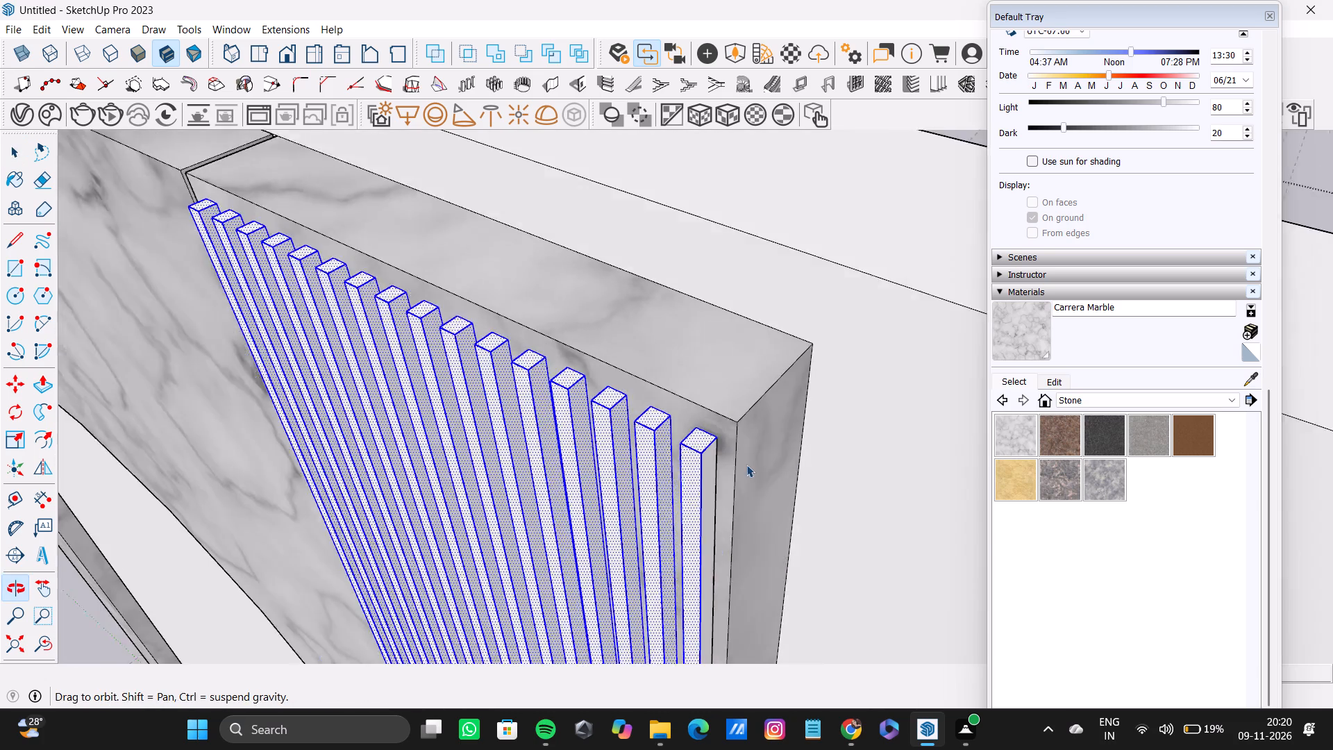
scroll(746, 465, up, 7)
shift+double_click(691, 466)
Examine the selected slats along their full height down to the base of the panel.
shift+scroll(694, 466, down, 8)
shift+middle_drag(691, 505, 747, 408)
shift+scroll(745, 417, down, 2)
shift+middle_drag(710, 528, 710, 529)
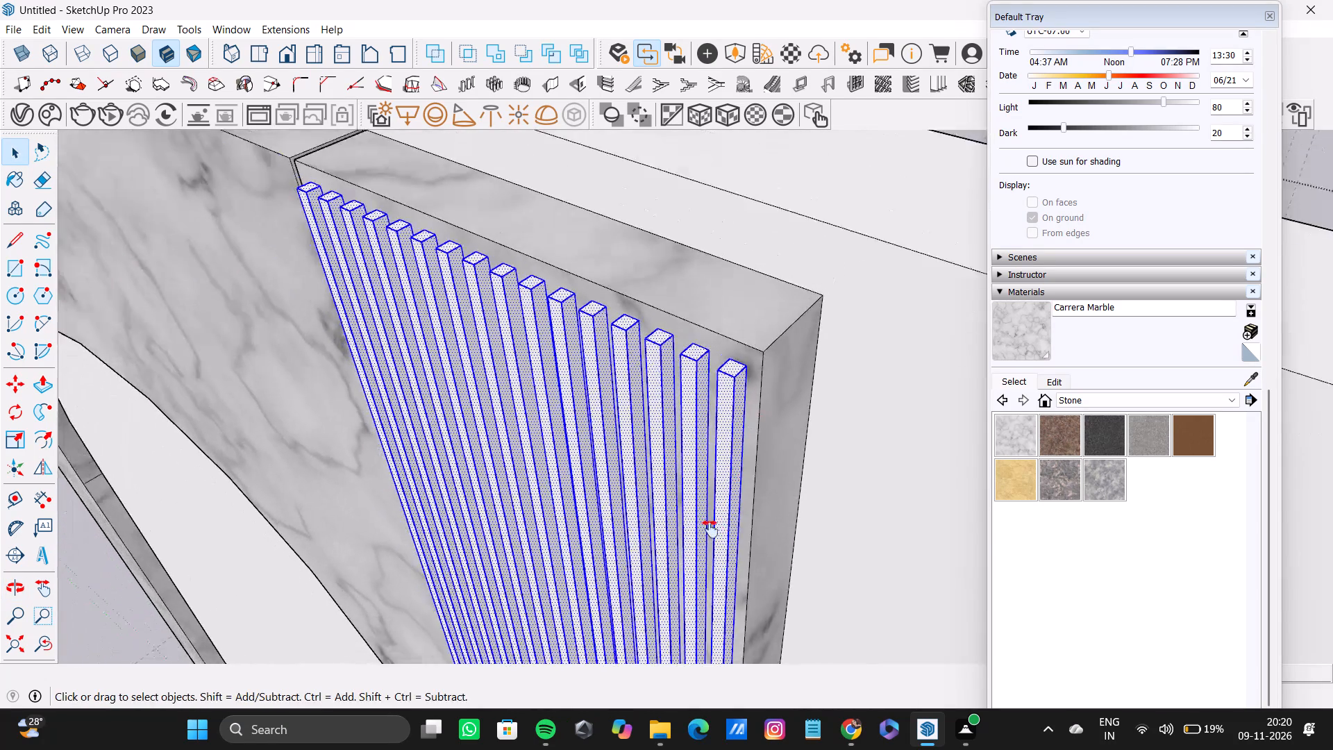
shift+middle_drag(710, 529, 730, 417)
shift+scroll(732, 432, down, 1)
shift+middle_drag(734, 525, 802, 308)
shift+middle_drag(769, 428, 816, 124)
shift+scroll(827, 203, down, 1)
shift+middle_drag(751, 385, 746, 40)
shift+scroll(768, 104, down, 1)
shift+middle_drag(778, 330, 777, 107)
shift+middle_drag(741, 364, 792, 110)
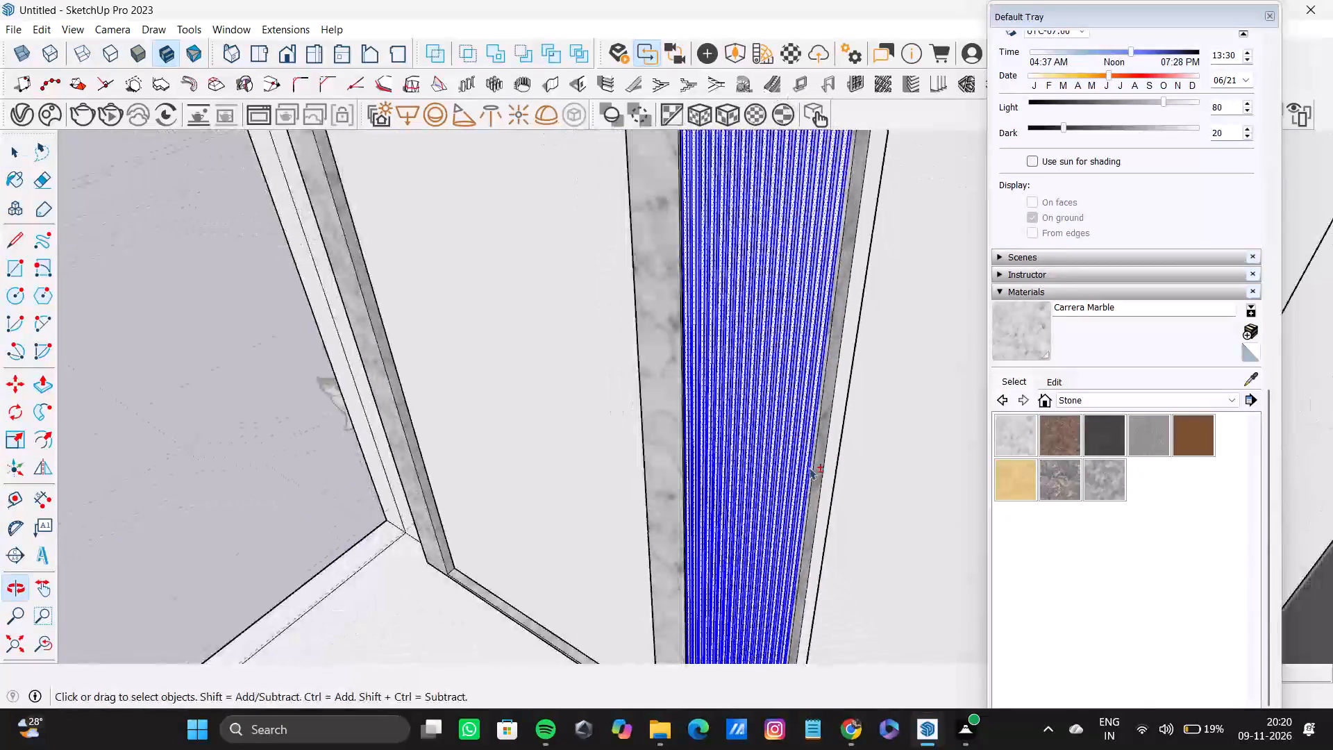
shift+middle_drag(816, 487, 828, 249)
shift+middle_drag(848, 510, 835, 381)
shift+scroll(764, 589, up, 16)
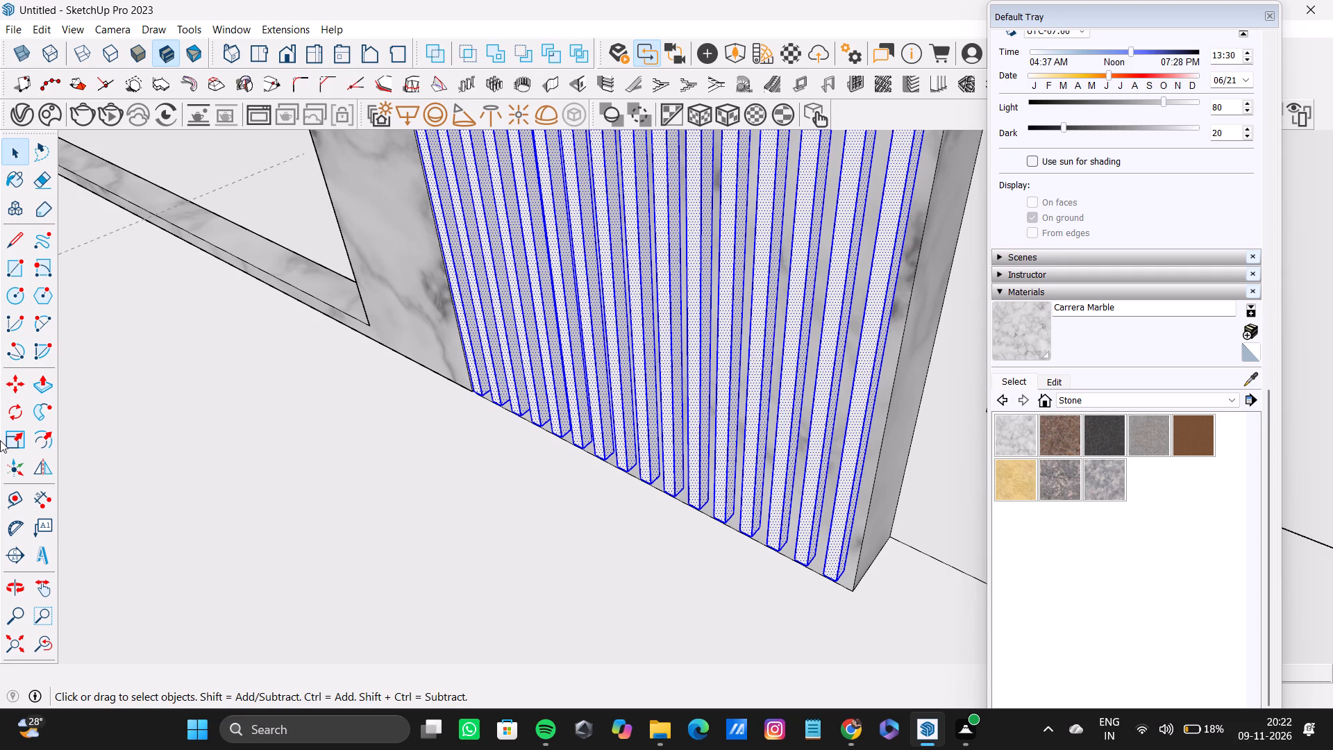
scroll(554, 410, down, 17)
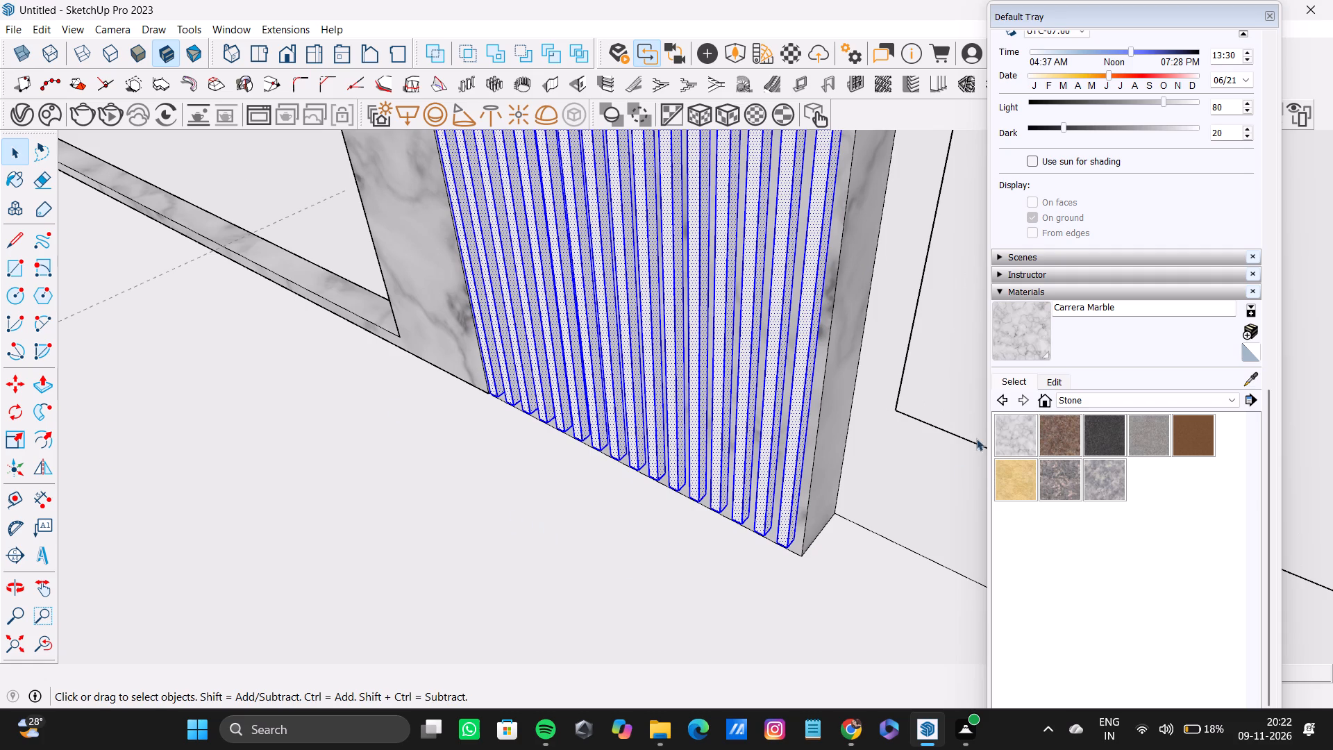
Apply the Wood Bamboo material from the Wood collection to all the selected slat faces.
click(1085, 405)
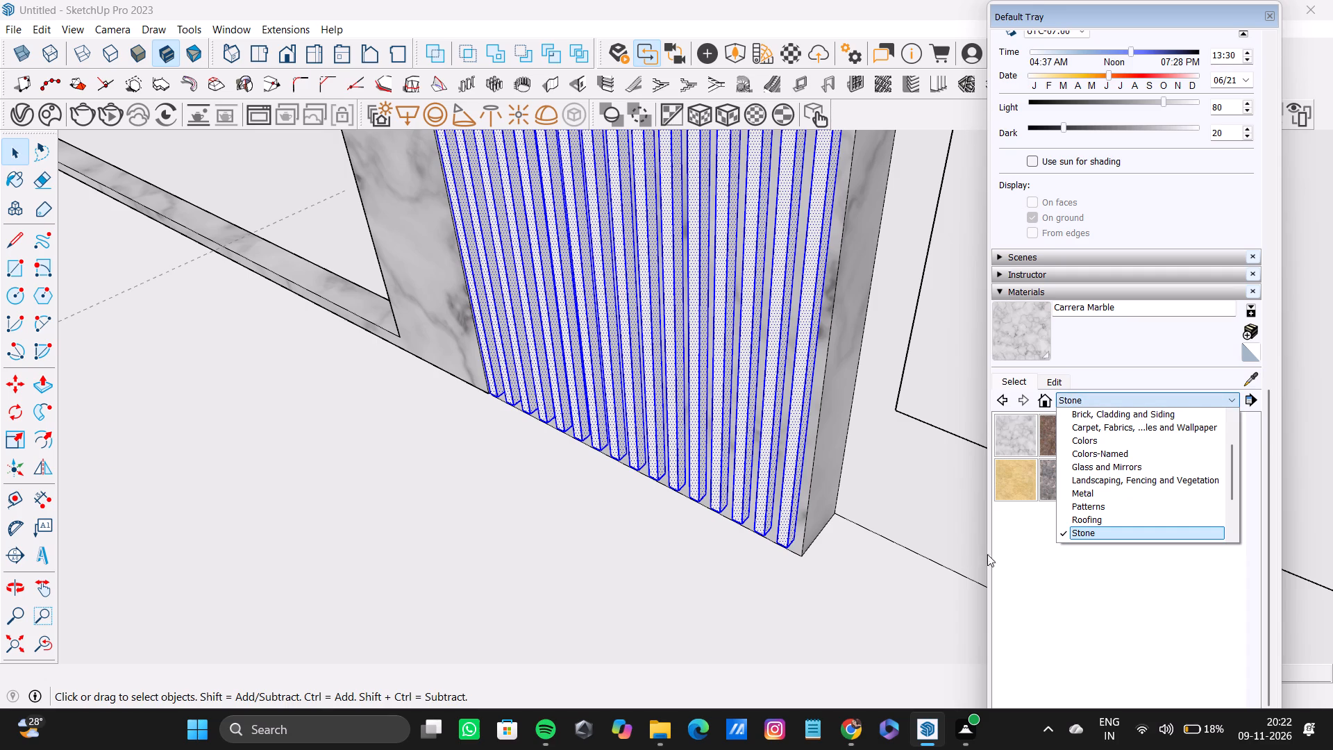
scroll(1100, 517, down, 2)
click(1098, 539)
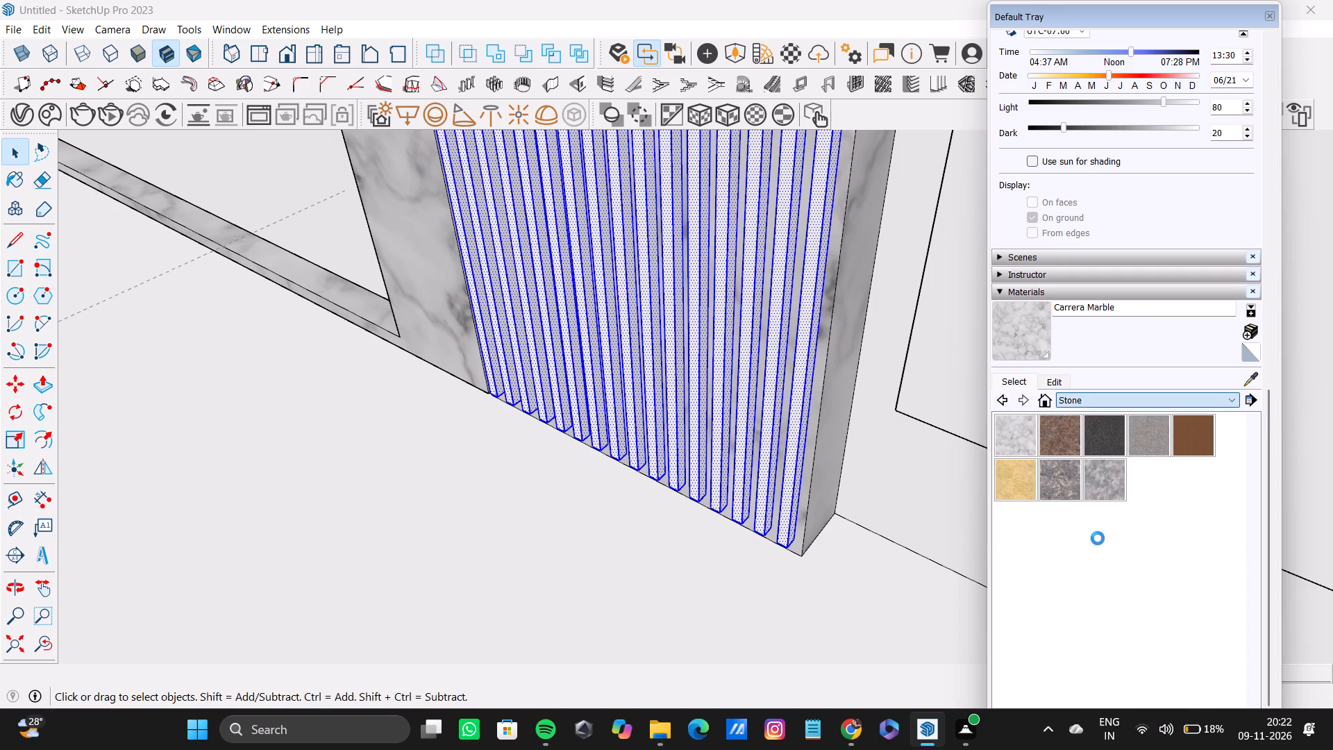
click(1016, 433)
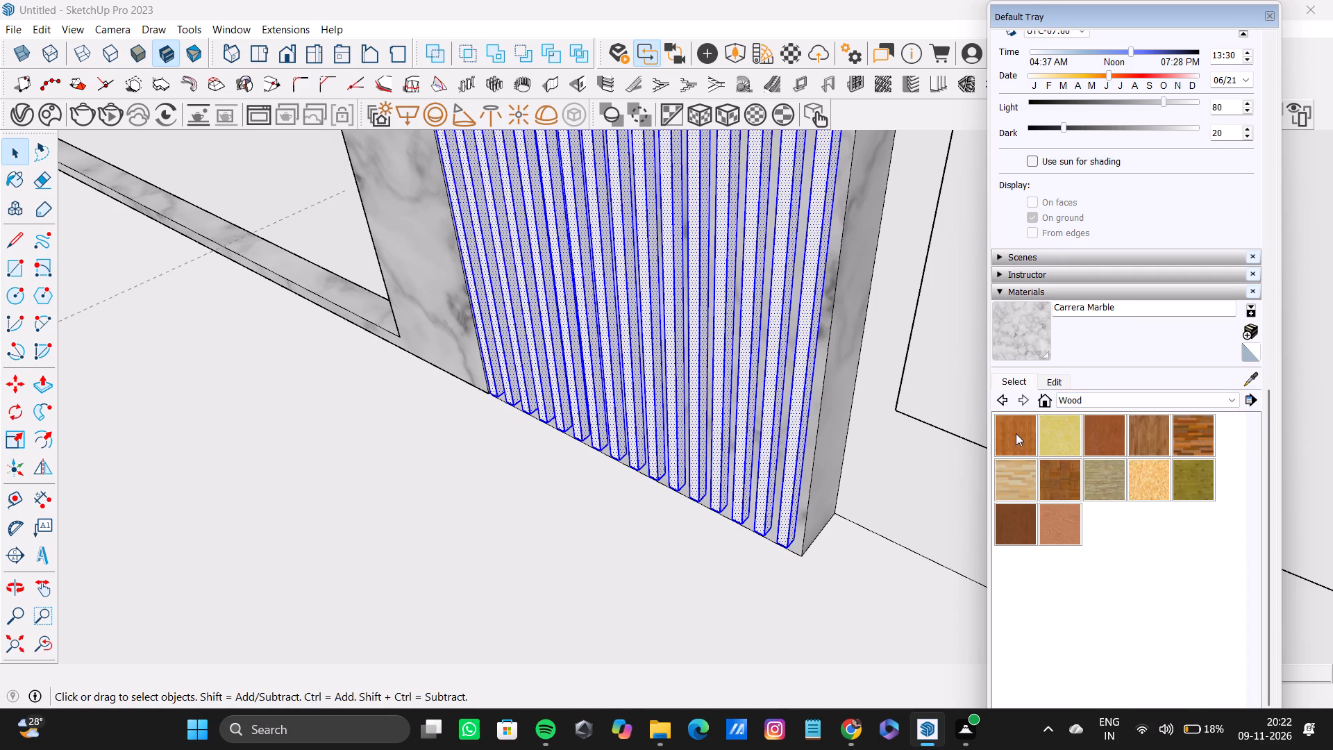
scroll(823, 356, up, 7)
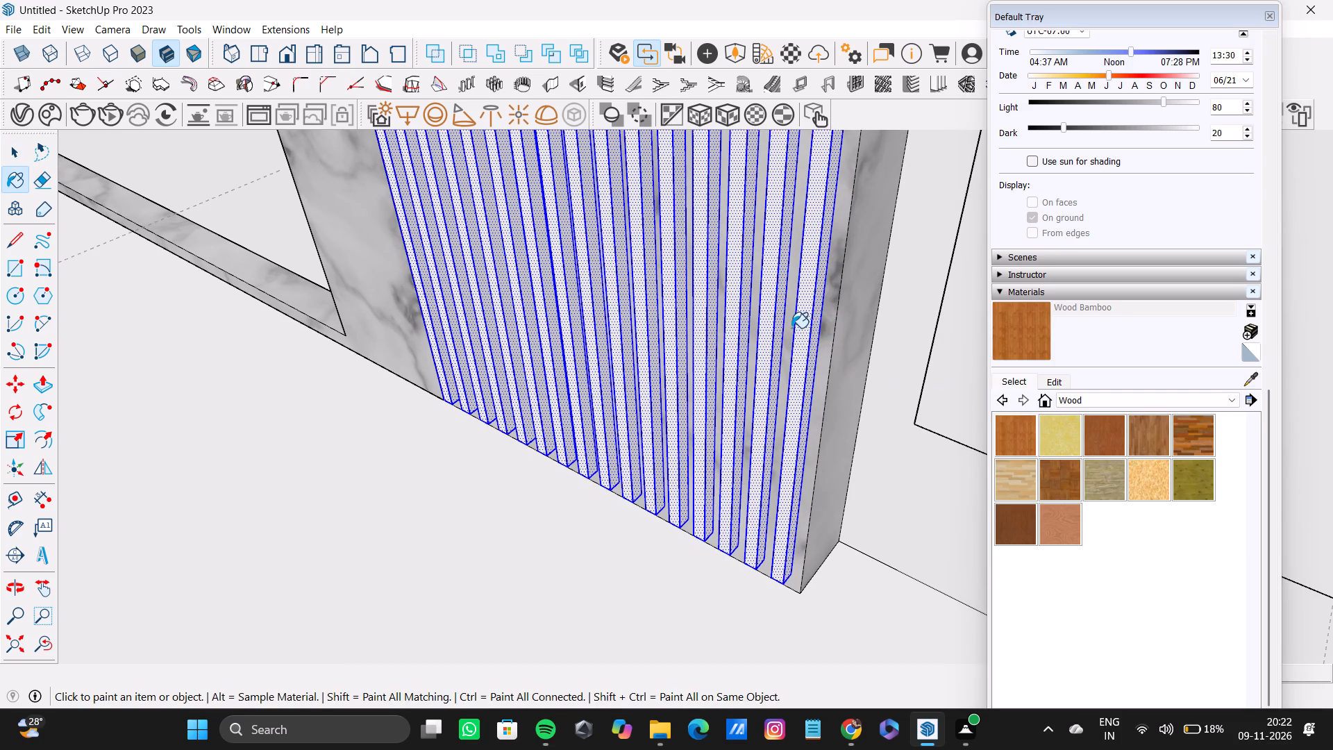
click(808, 328)
scroll(782, 394, down, 2)
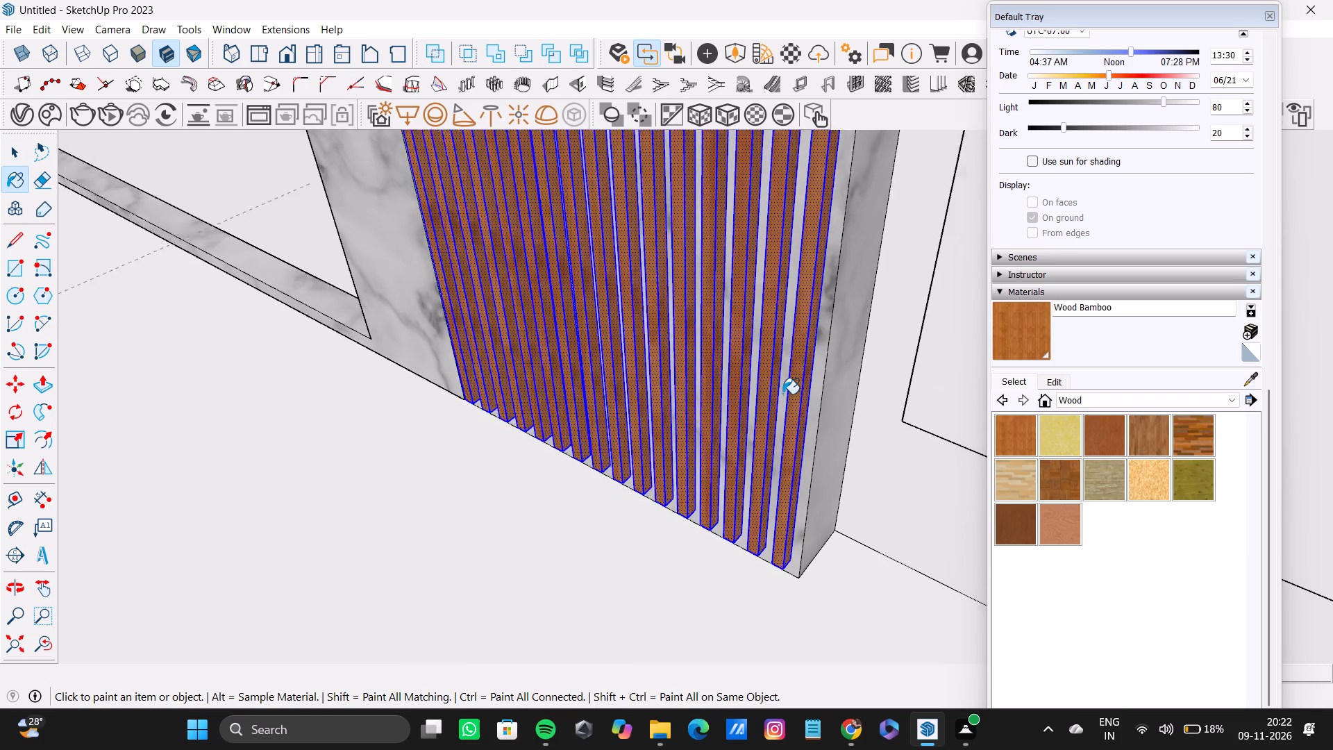
scroll(782, 394, down, 20)
scroll(782, 394, down, 1)
key(space)
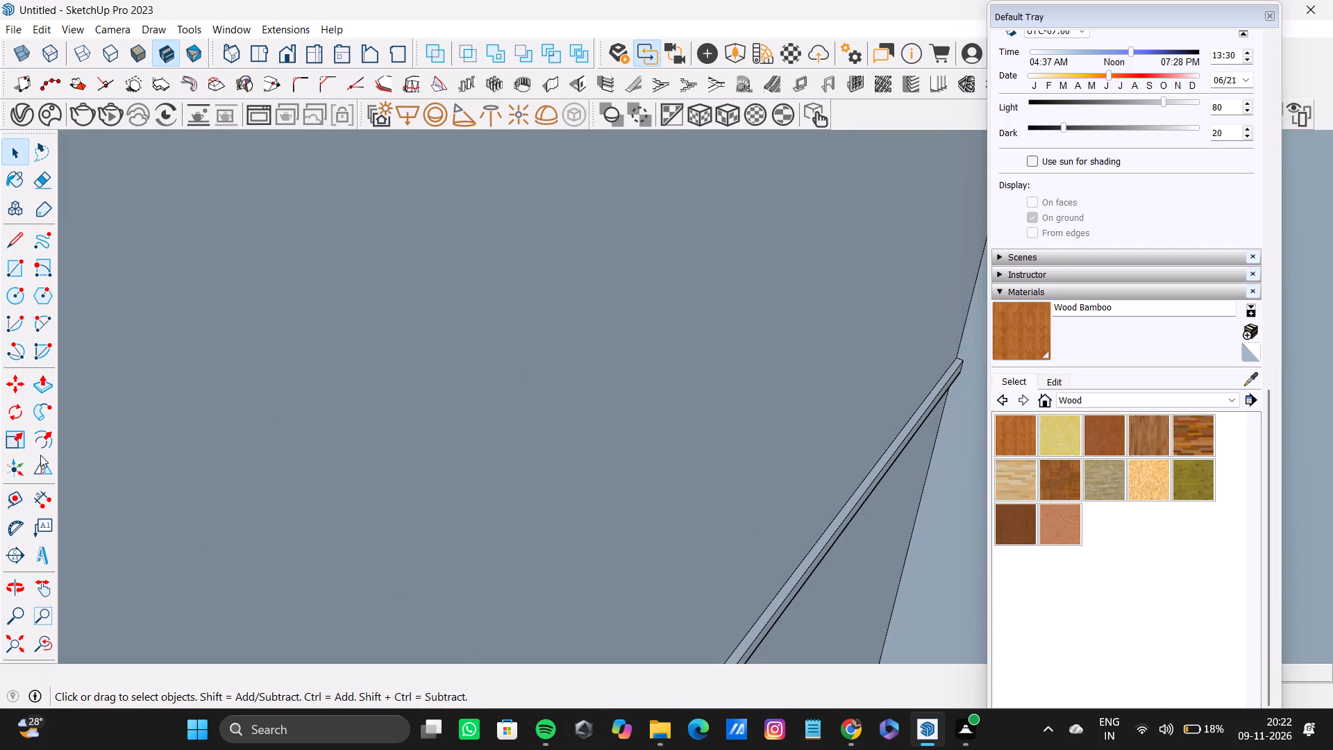
Fit the whole model in view and clear the slat selection.
click(17, 642)
middle_drag(430, 615, 774, 586)
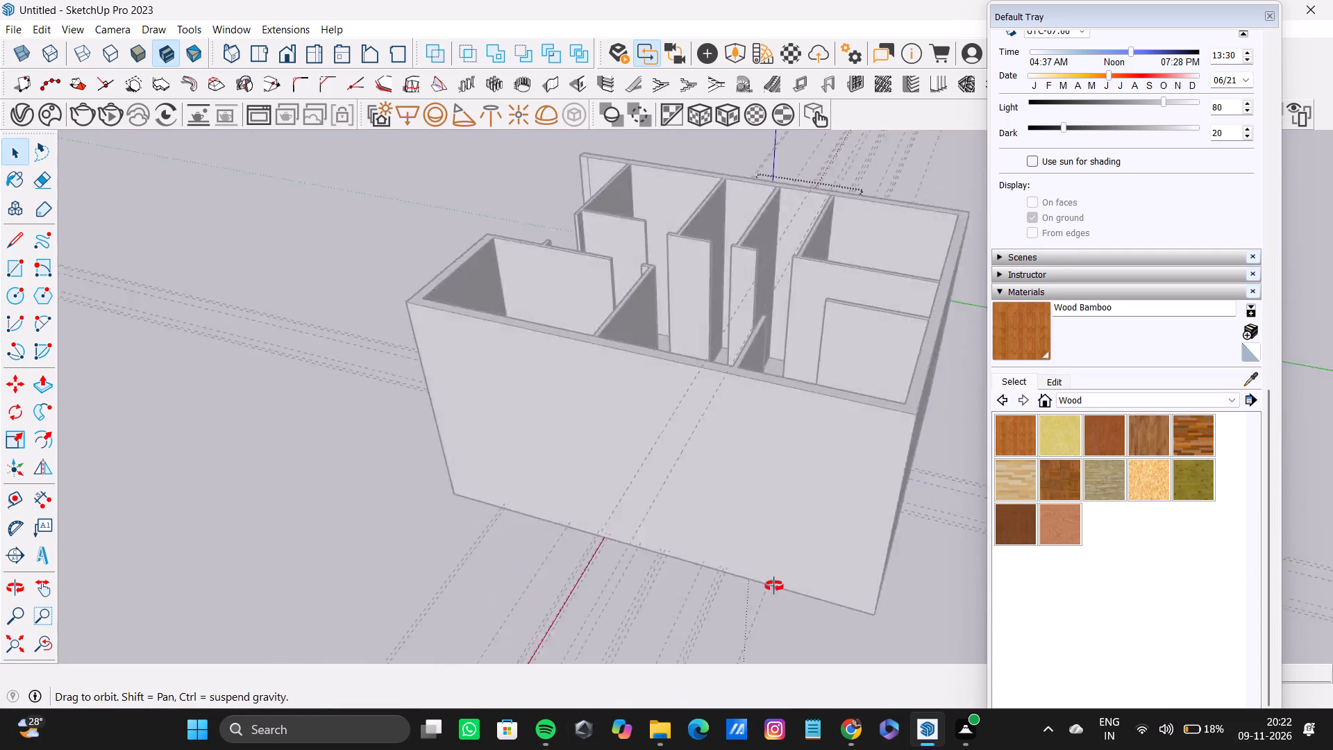
middle_drag(774, 586, 1157, 569)
key(space)
click(398, 203)
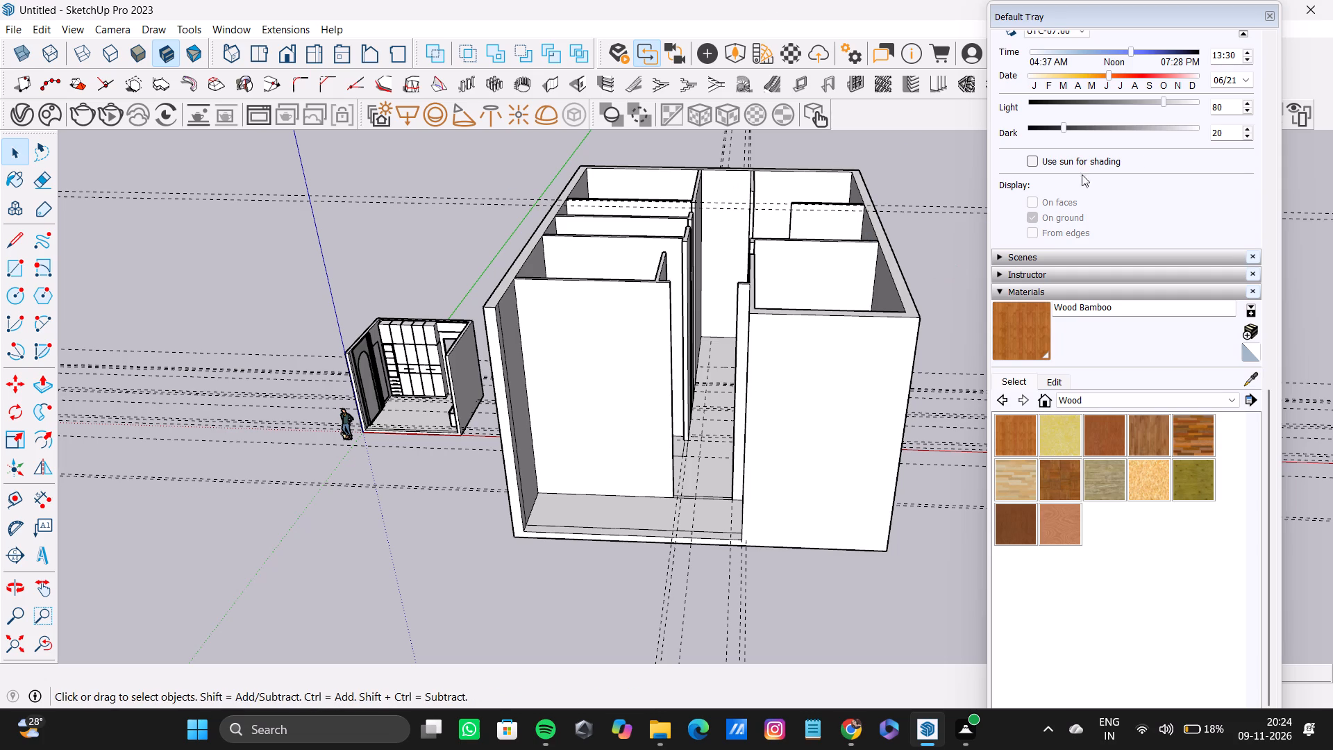
key(space)
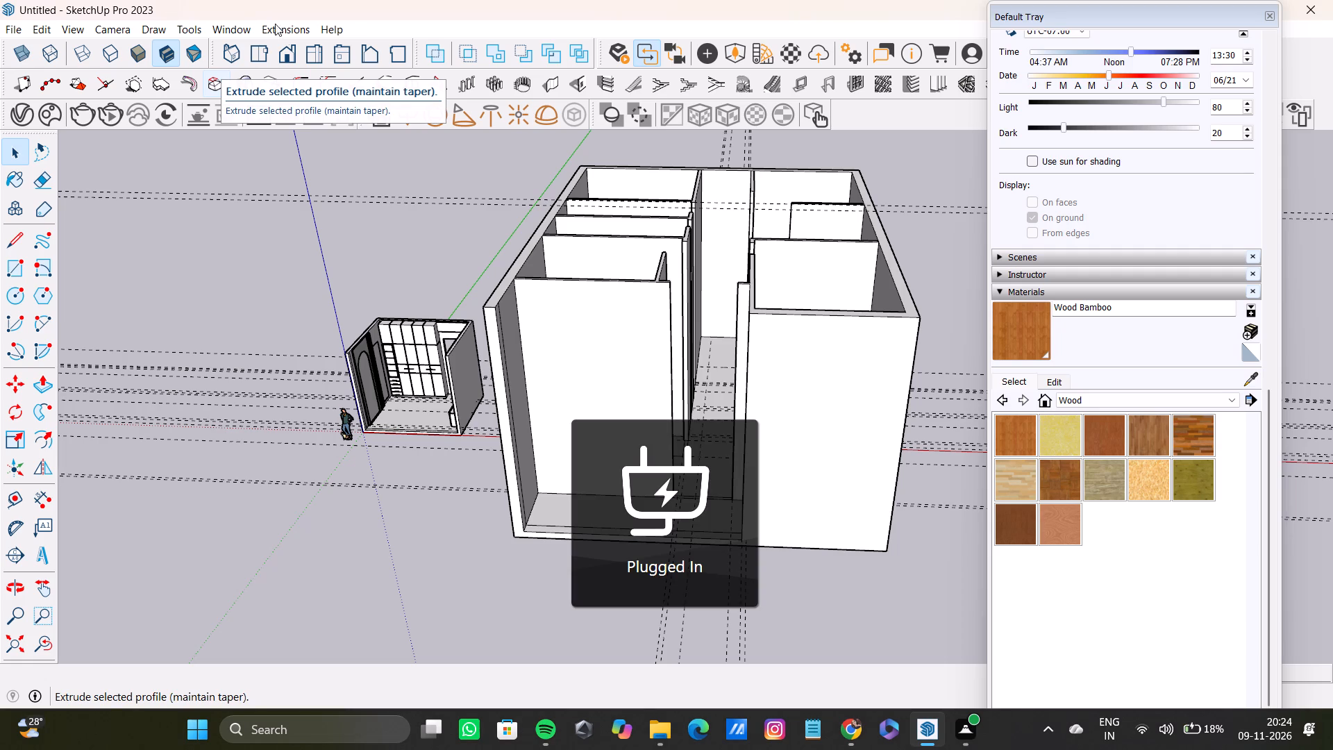
key(space)
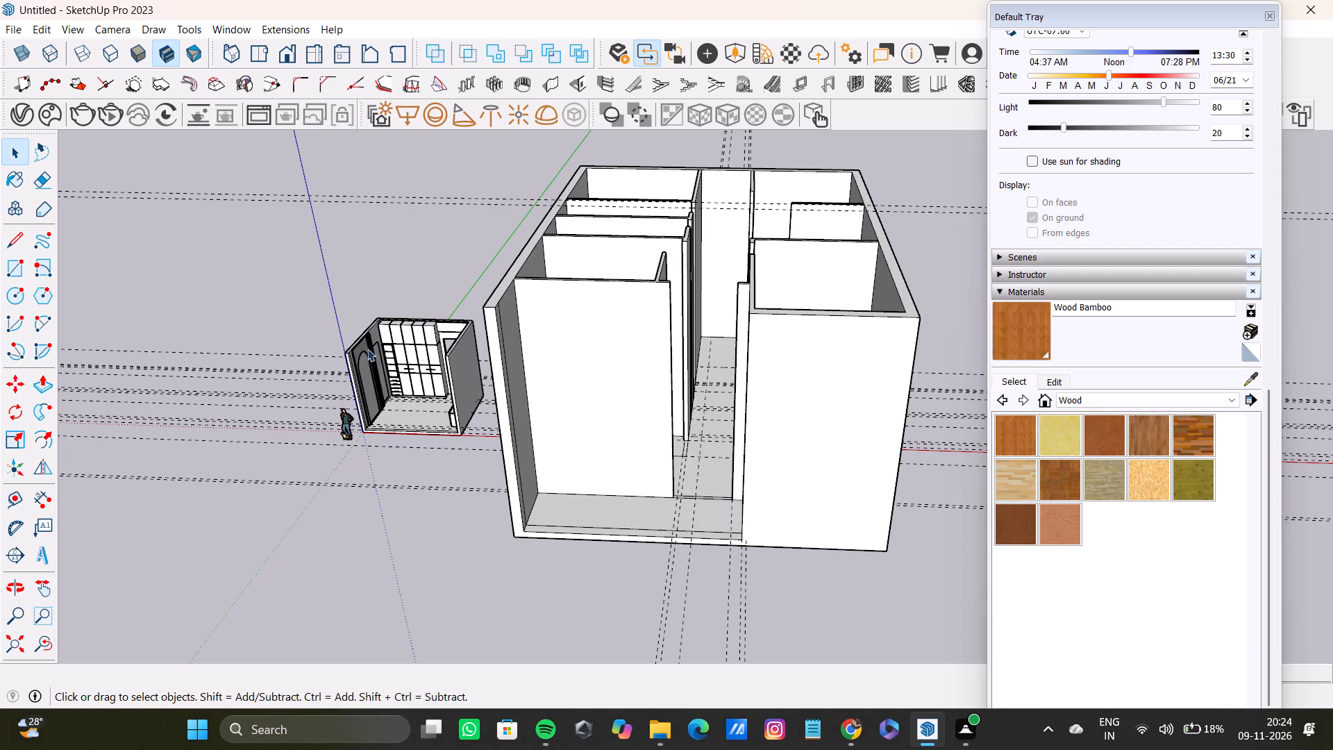
Paint the remaining white side face of the fourth slat from the panel's wardrobe end with Wood Bamboo and clear the selection.
scroll(367, 349, up, 13)
shift+middle_drag(410, 358, 451, 431)
scroll(650, 346, up, 7)
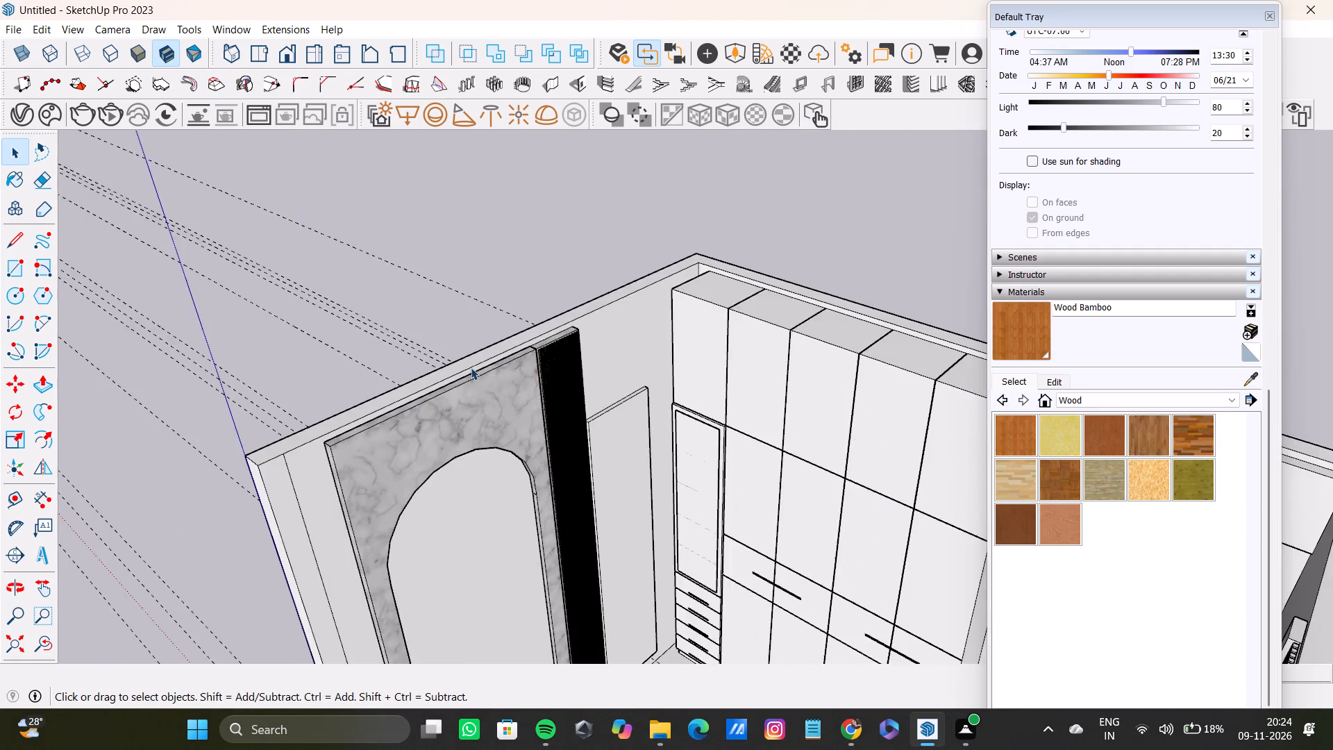
scroll(471, 367, up, 16)
middle_drag(664, 364, 612, 368)
scroll(661, 283, up, 7)
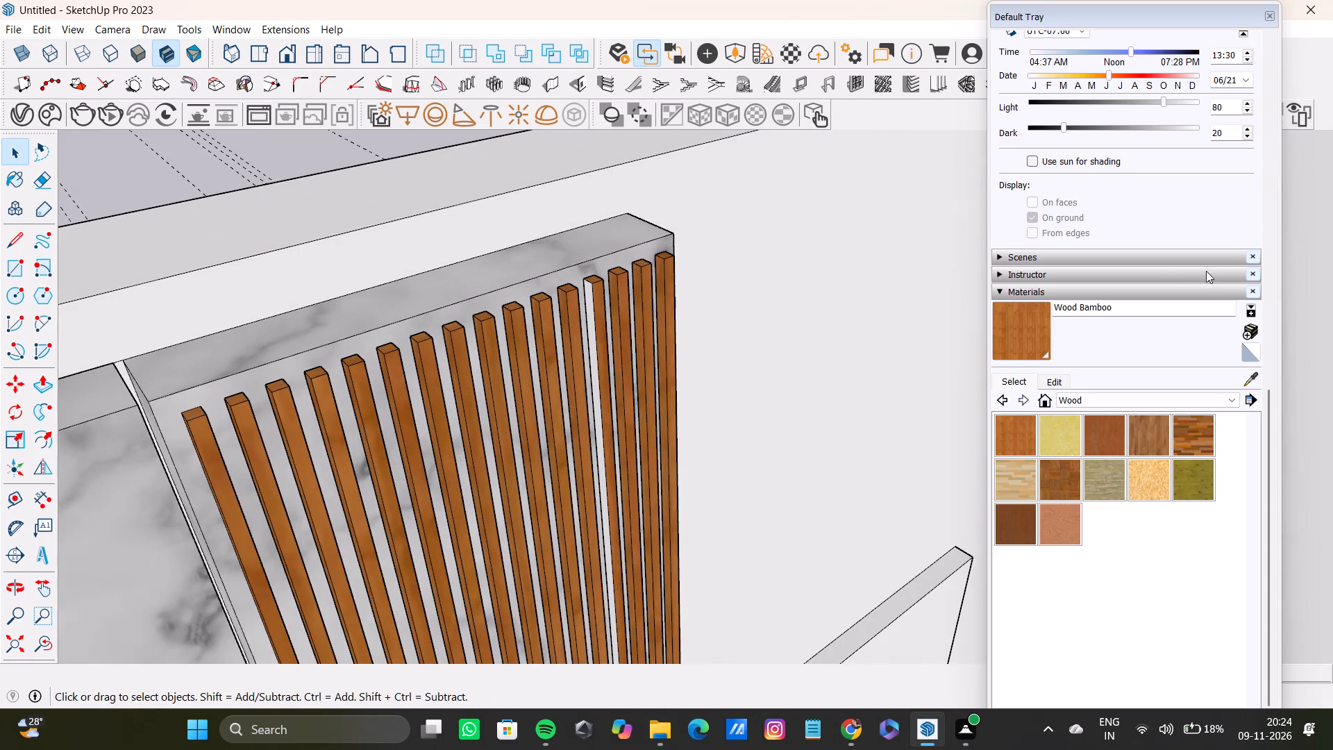
scroll(621, 281, up, 8)
middle_drag(568, 299, 614, 303)
scroll(522, 324, up, 3)
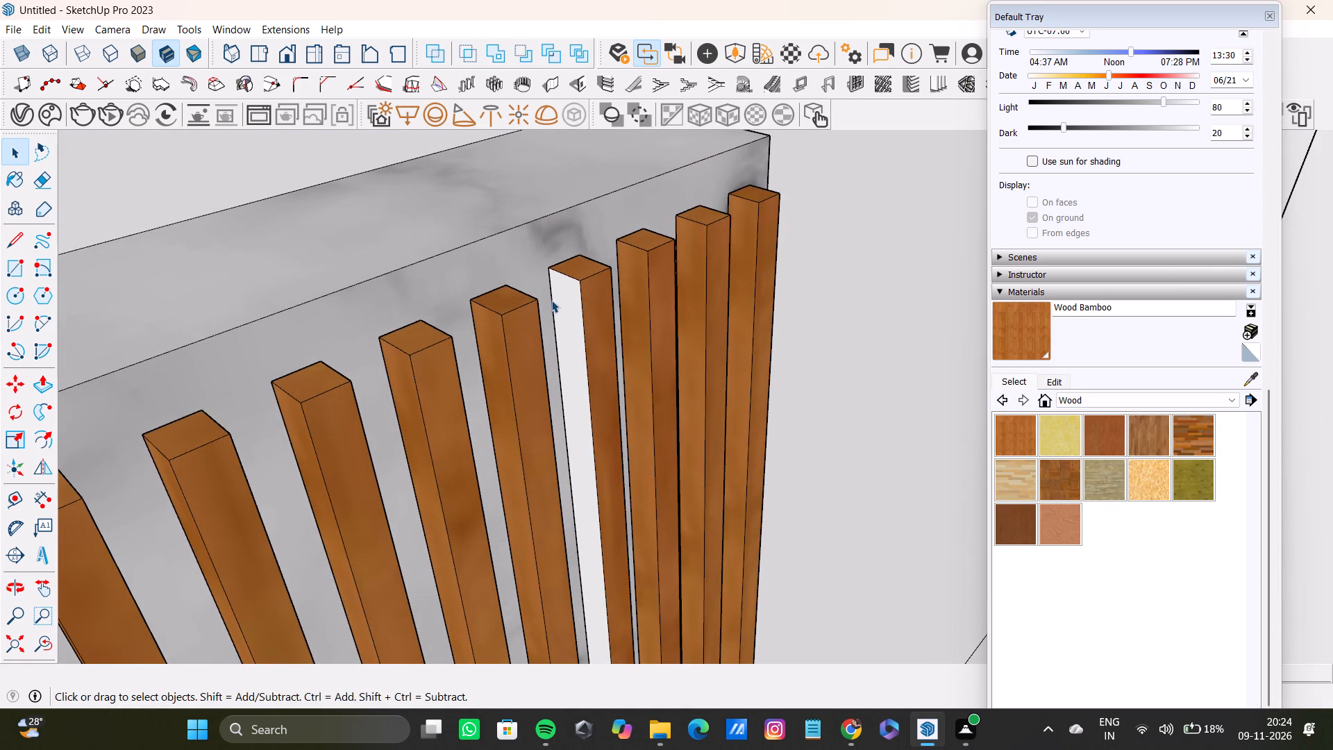
click(552, 303)
triple_click(567, 313)
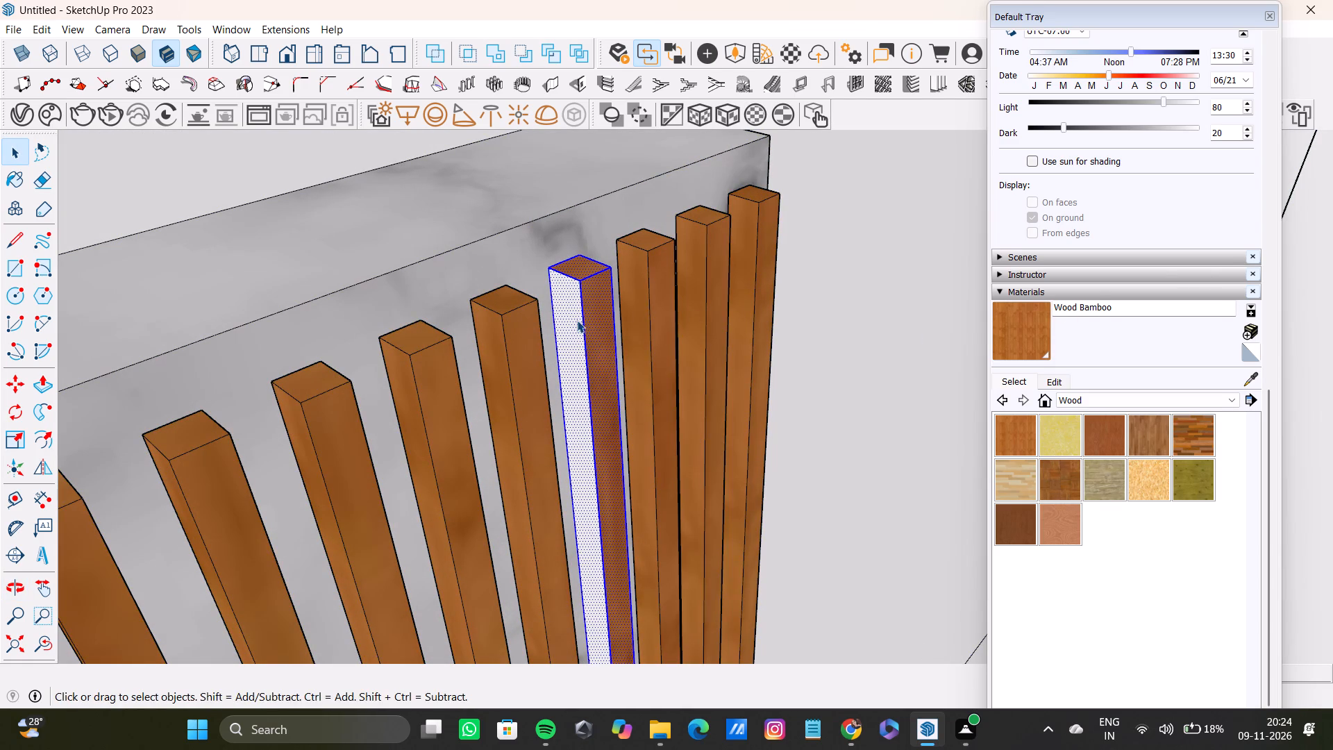
click(568, 312)
click(1032, 322)
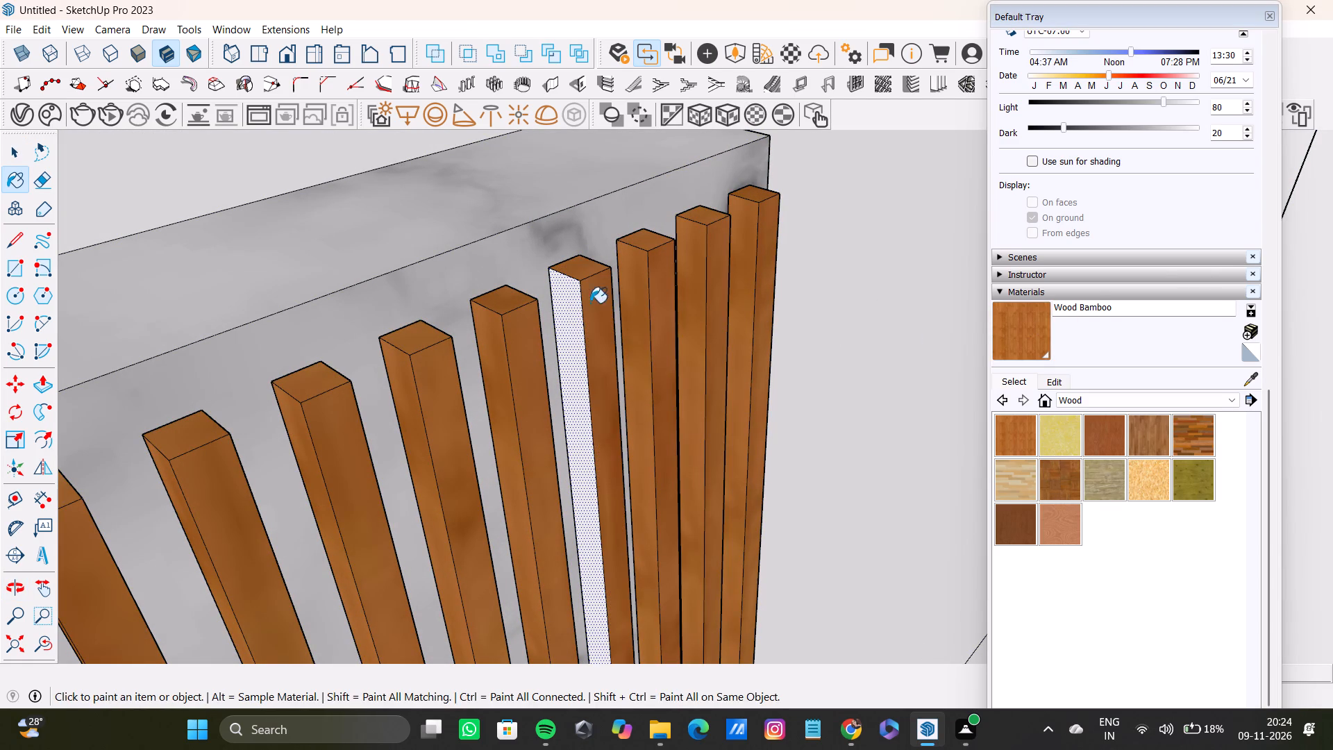
click(559, 315)
scroll(578, 317, down, 13)
shift+middle_drag(582, 328, 583, 272)
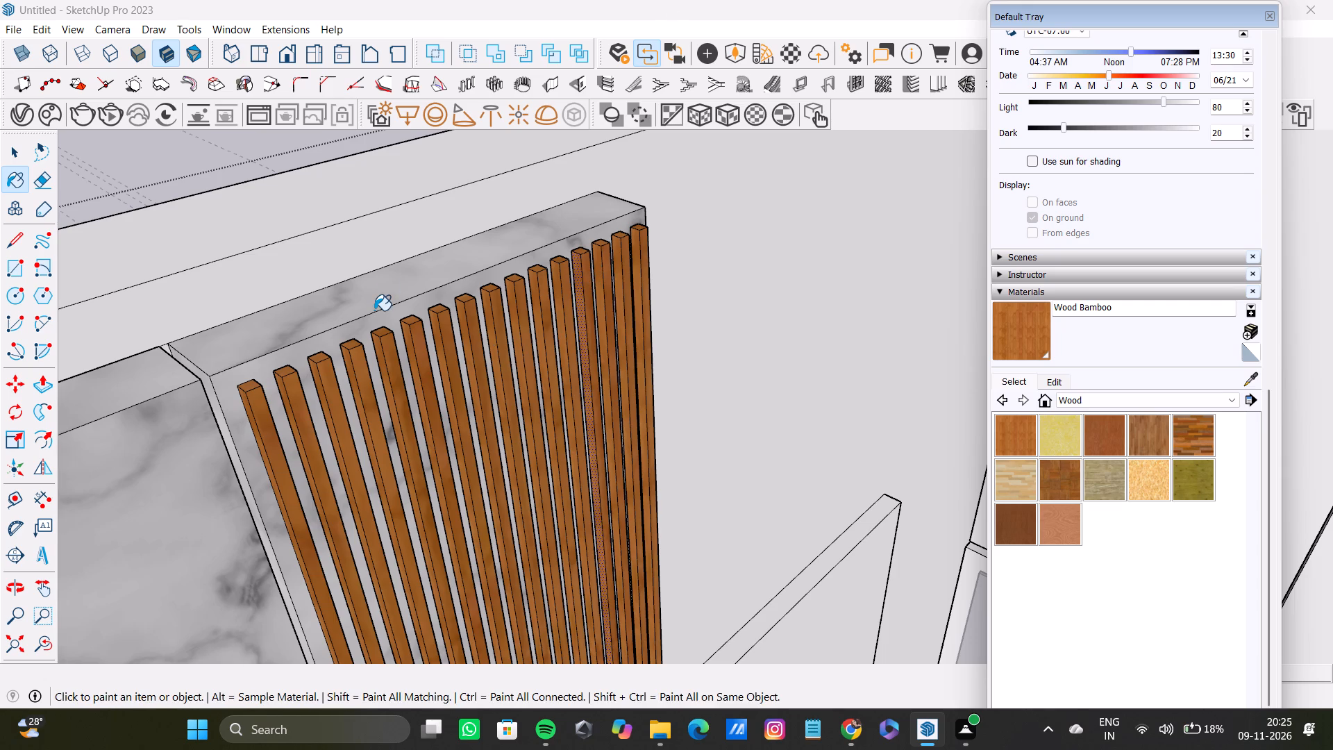
key(space)
click(158, 166)
Examine the wood slat panel together with the marble arch panel and the wardrobe corner of the room.
scroll(487, 374, down, 8)
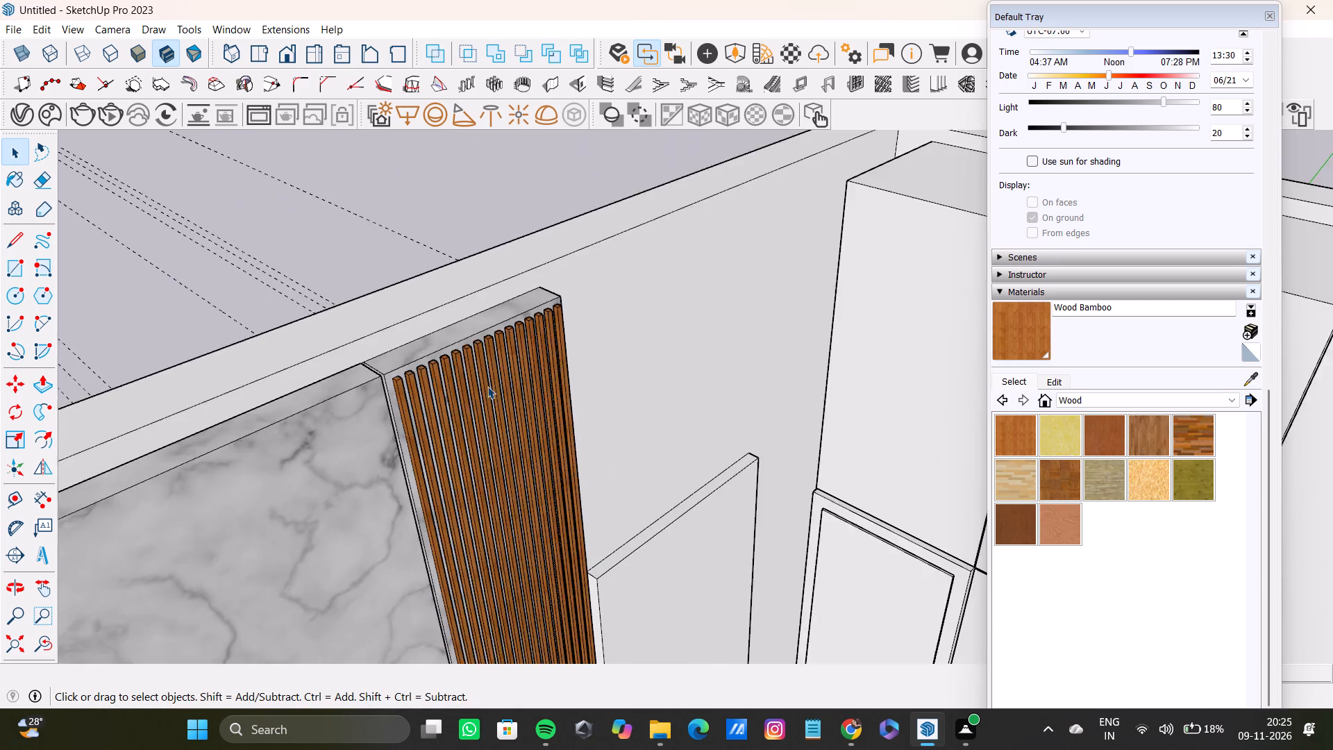
scroll(487, 386, down, 5)
middle_drag(512, 481, 324, 492)
scroll(325, 492, down, 9)
middle_drag(325, 493, 458, 526)
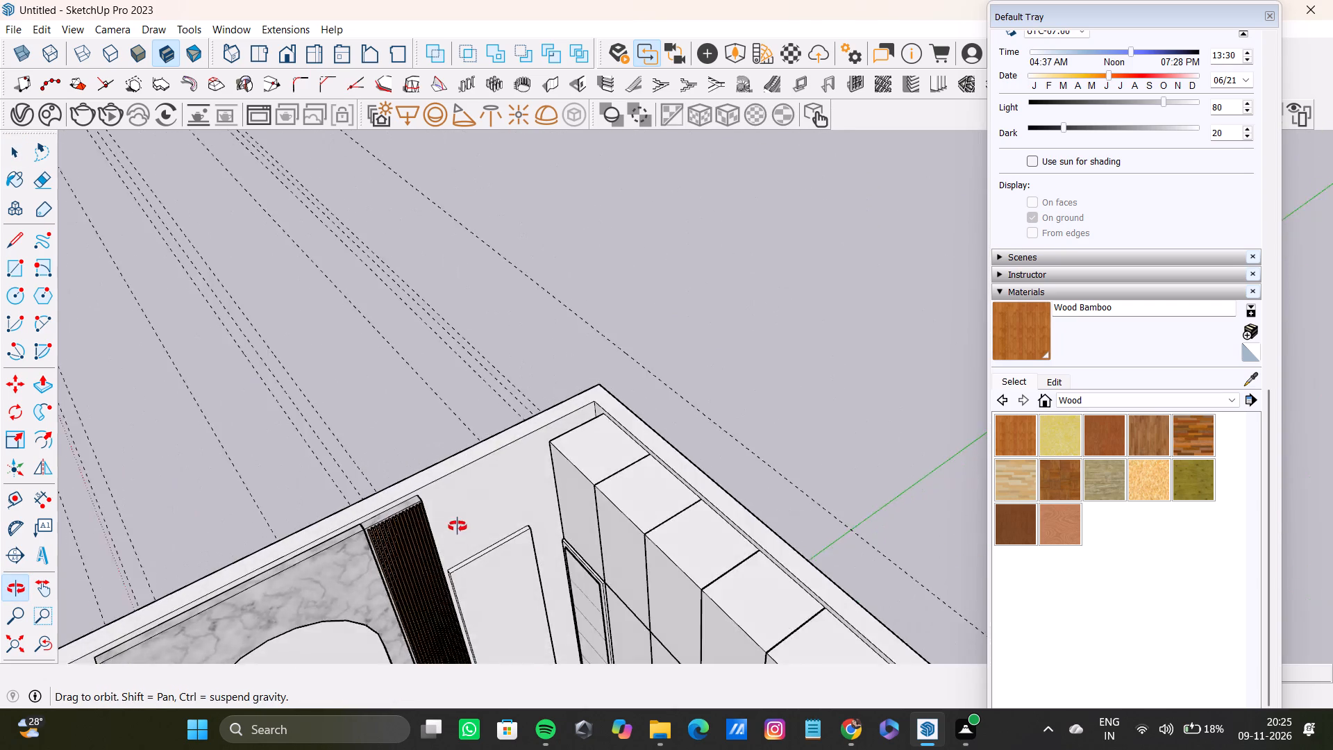
middle_drag(458, 526, 446, 576)
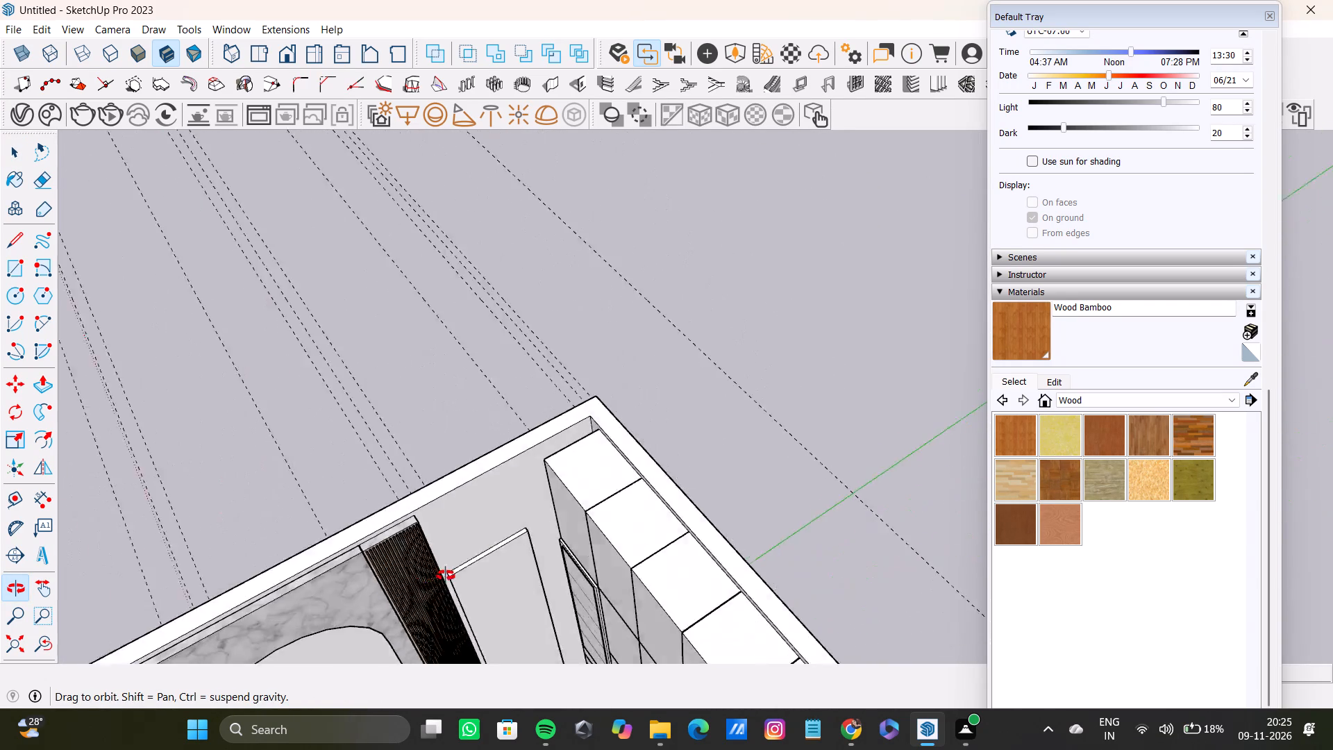
middle_drag(446, 576, 494, 456)
scroll(383, 499, up, 13)
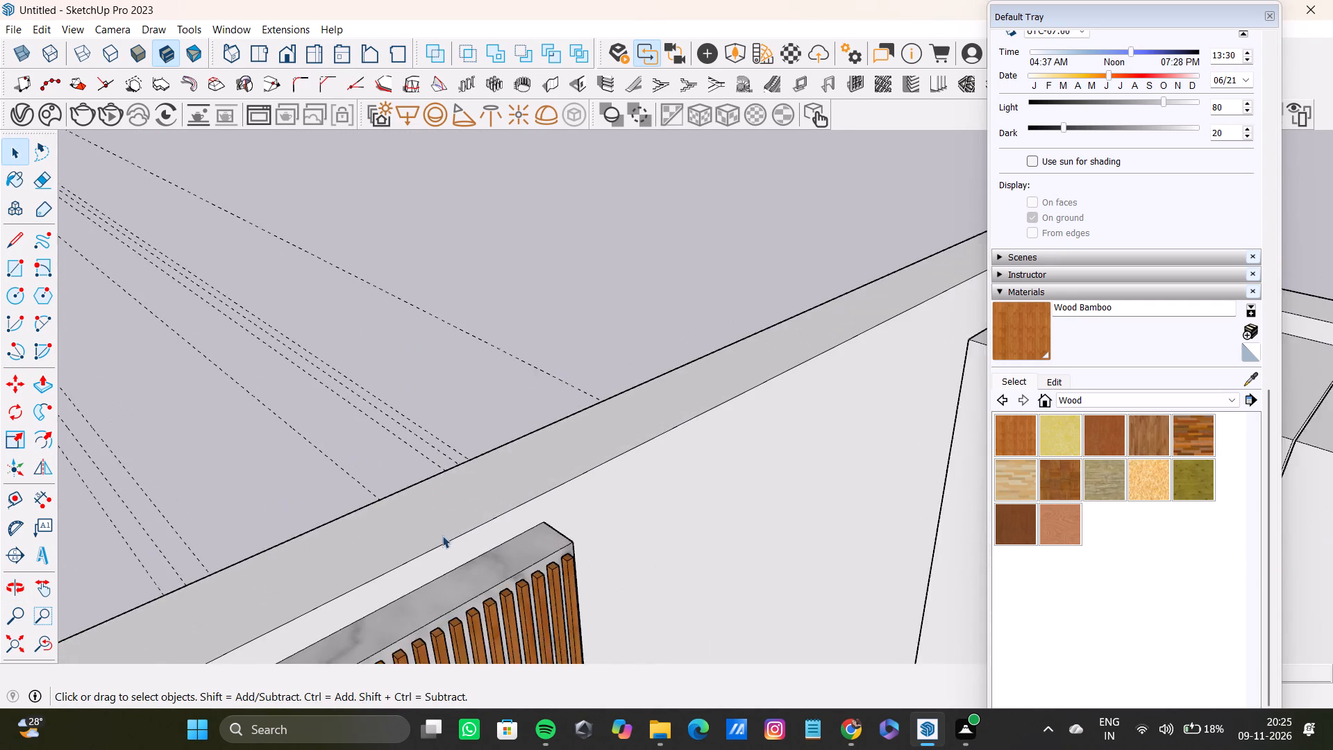
scroll(441, 544, down, 20)
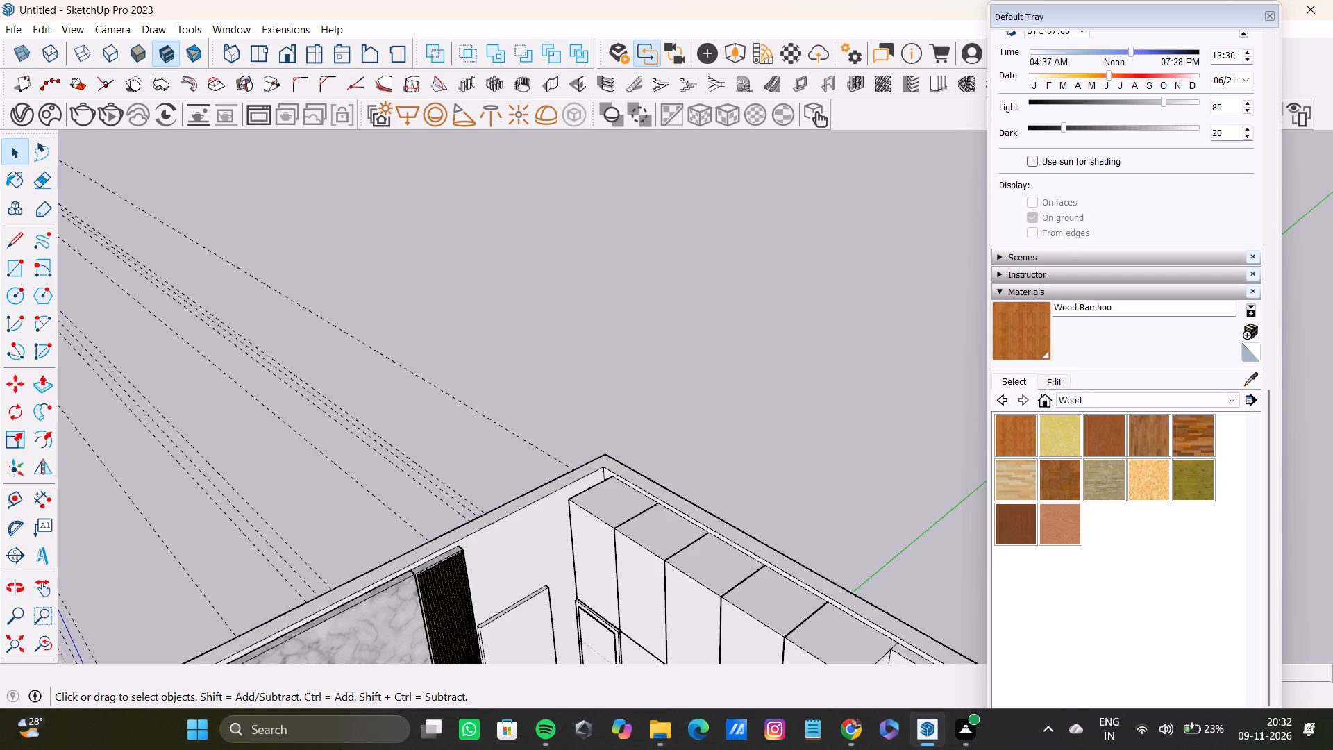
scroll(441, 186, down, 12)
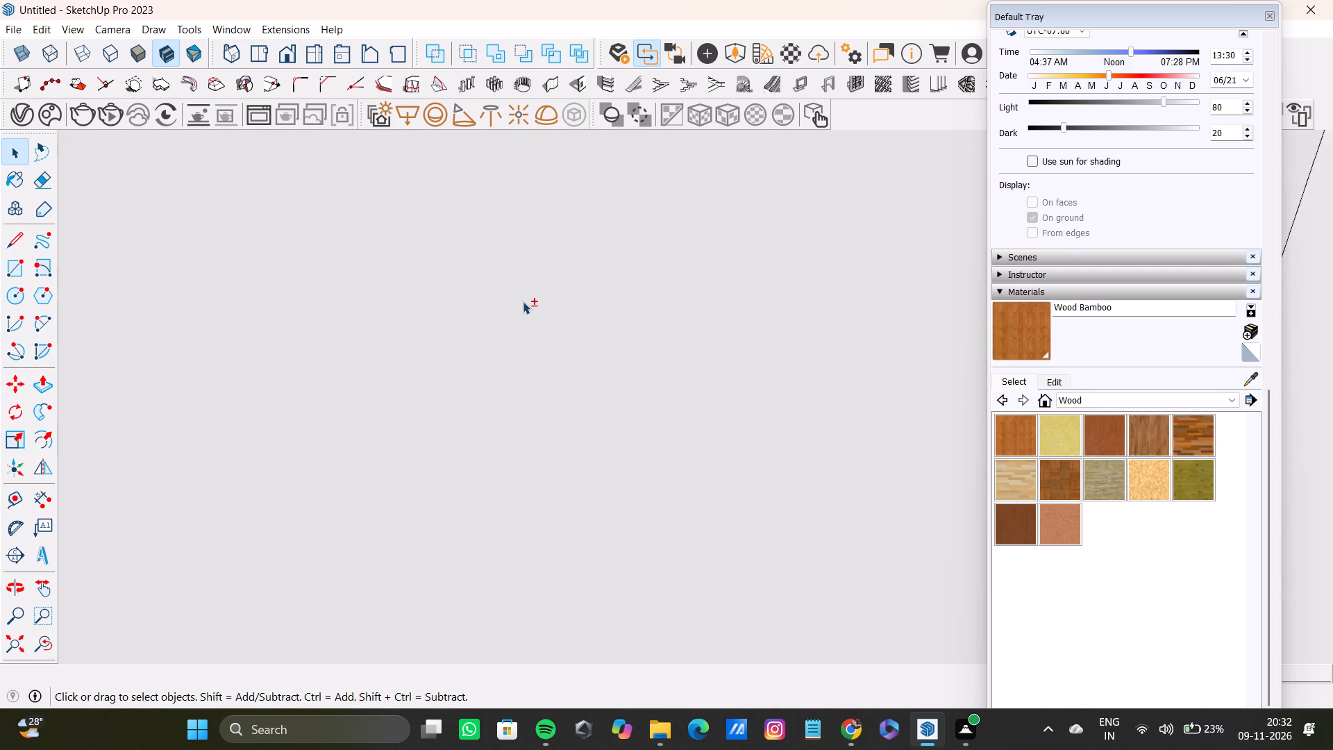
Close the Default Tray to free up the modelling area.
click(1264, 19)
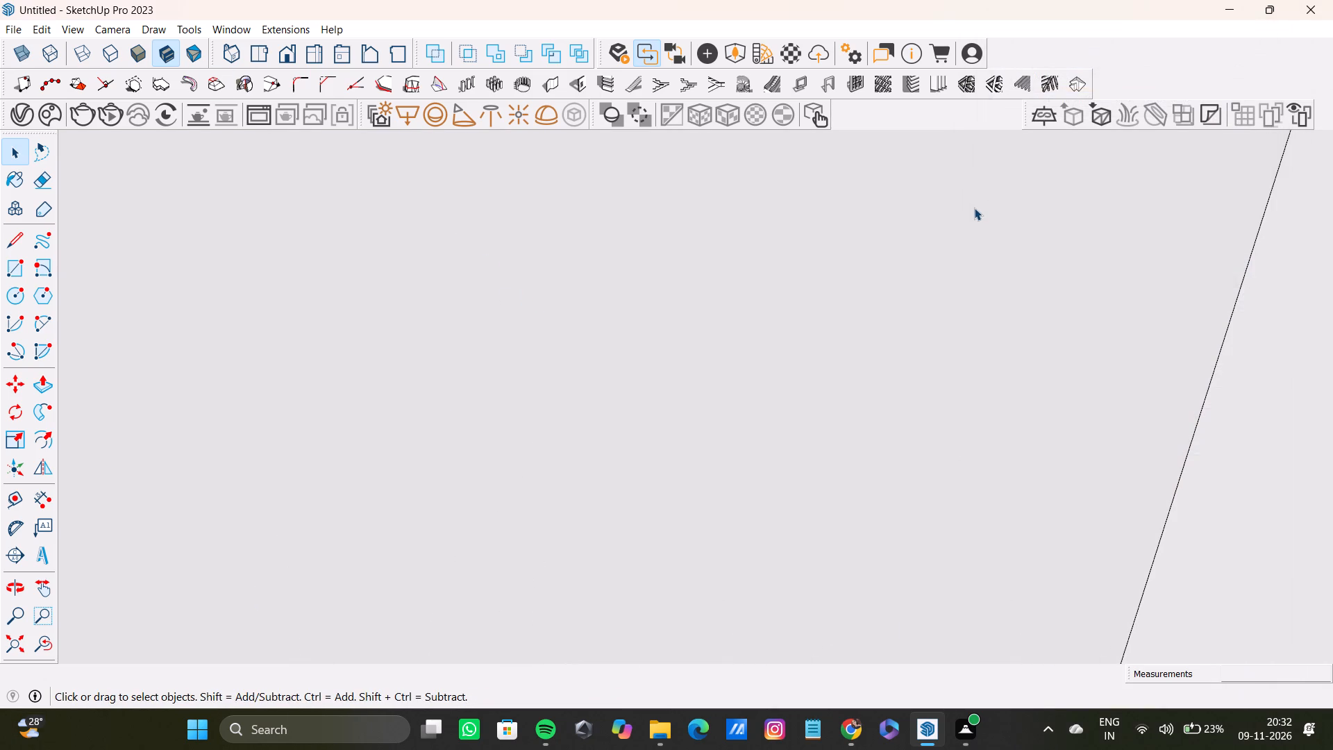
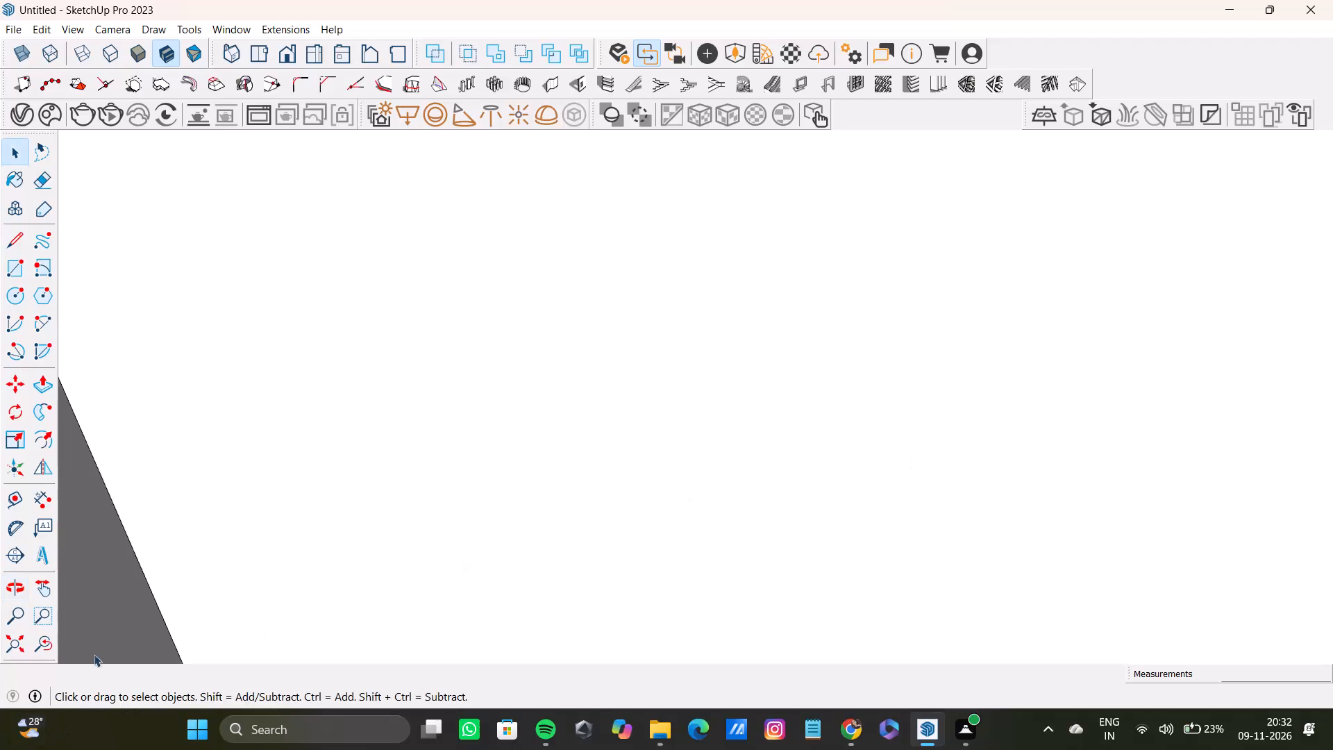
Select the geometry connected to the slat nearest the marble arch and remove the marble backing faces from the selection.
click(4, 644)
middle_drag(467, 479, 797, 501)
scroll(417, 476, up, 7)
shift+middle_drag(561, 510, 625, 447)
scroll(632, 359, up, 4)
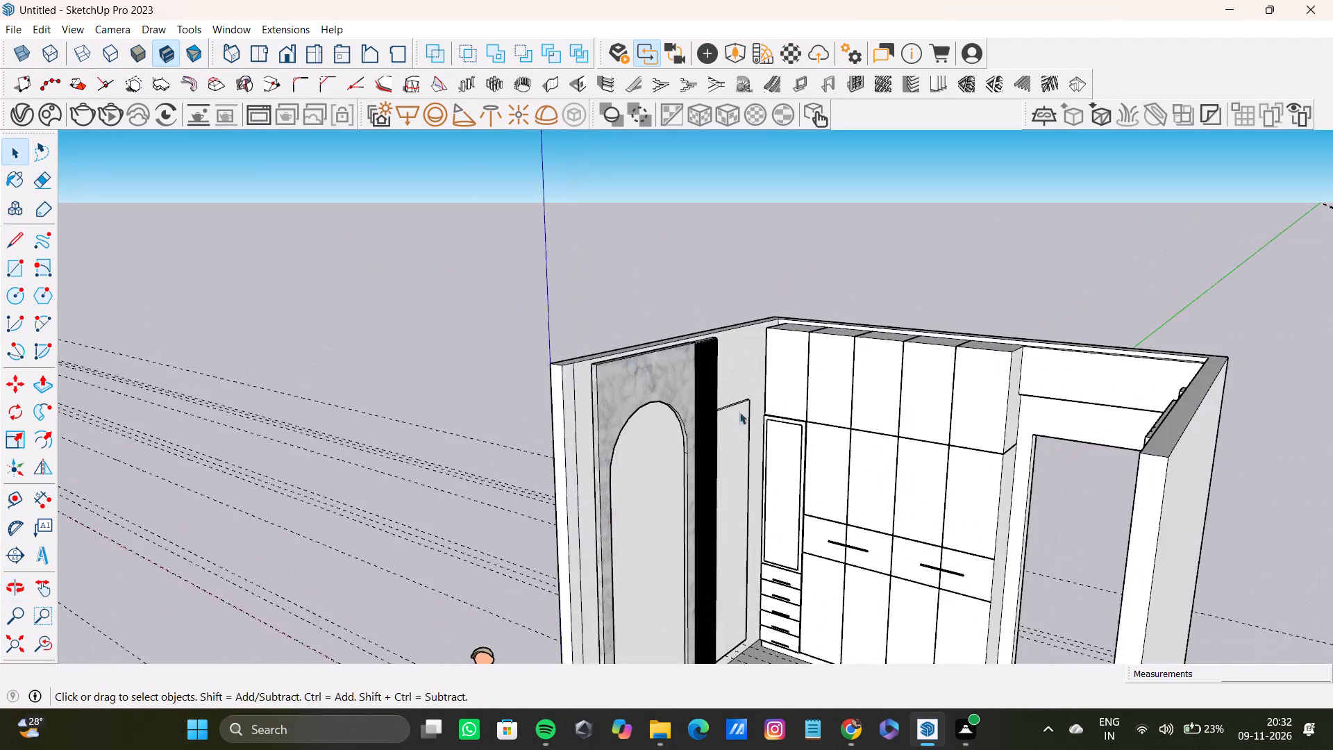
scroll(739, 412, up, 14)
middle_drag(678, 293, 652, 379)
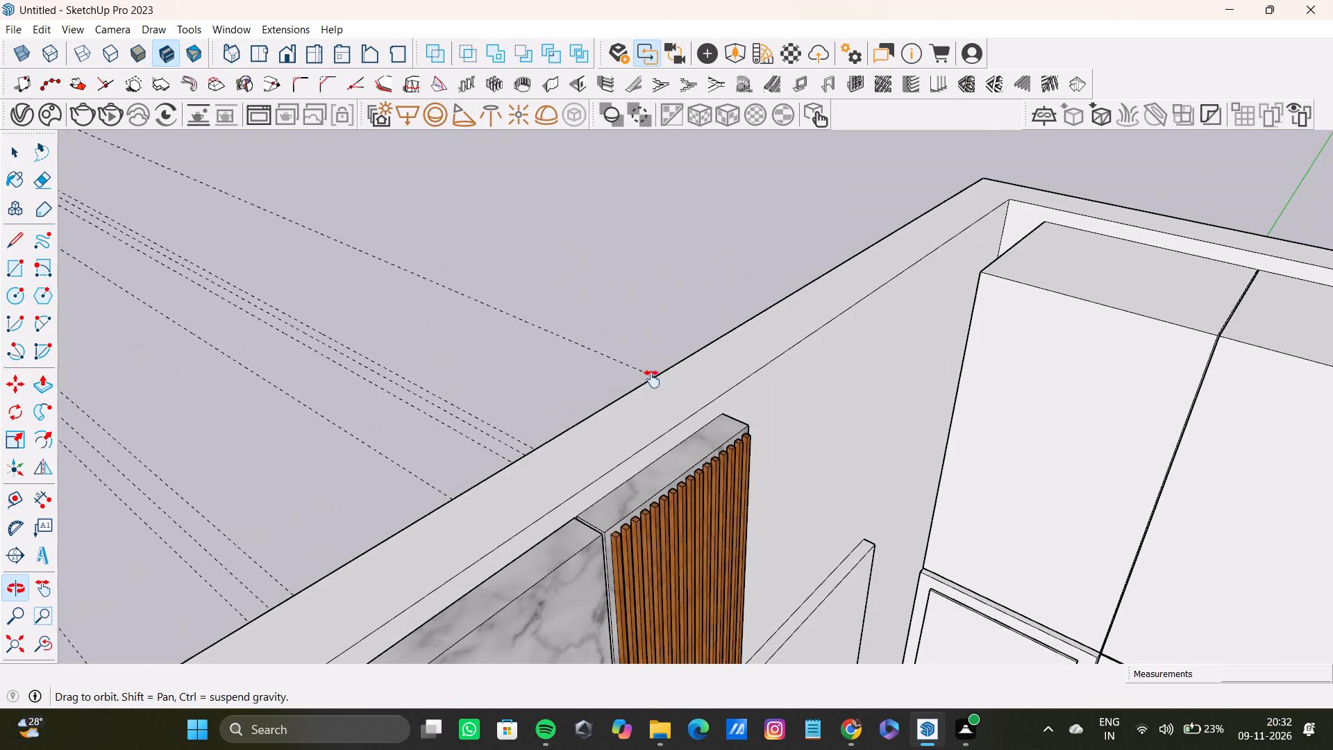
middle_drag(652, 379, 637, 289)
scroll(584, 392, up, 19)
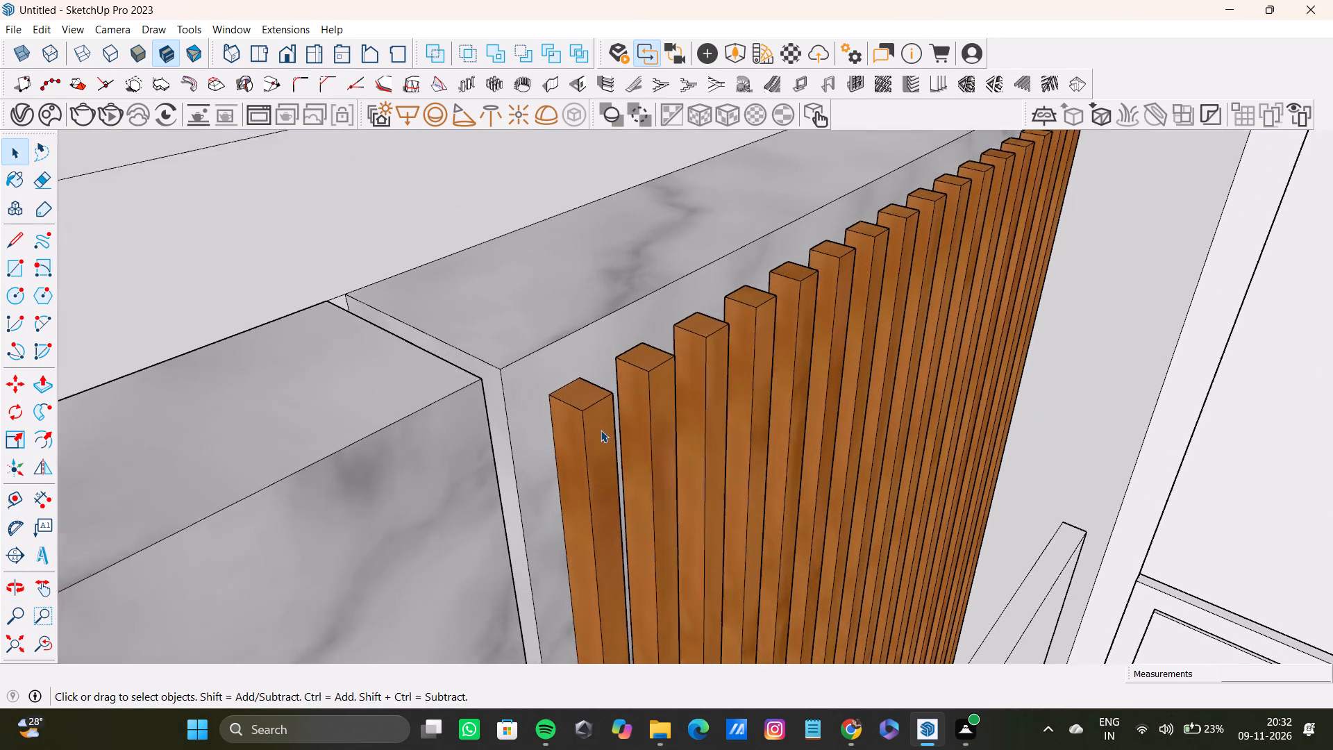
scroll(601, 430, up, 2)
shift+double_click(594, 433)
shift+triple_click(596, 422)
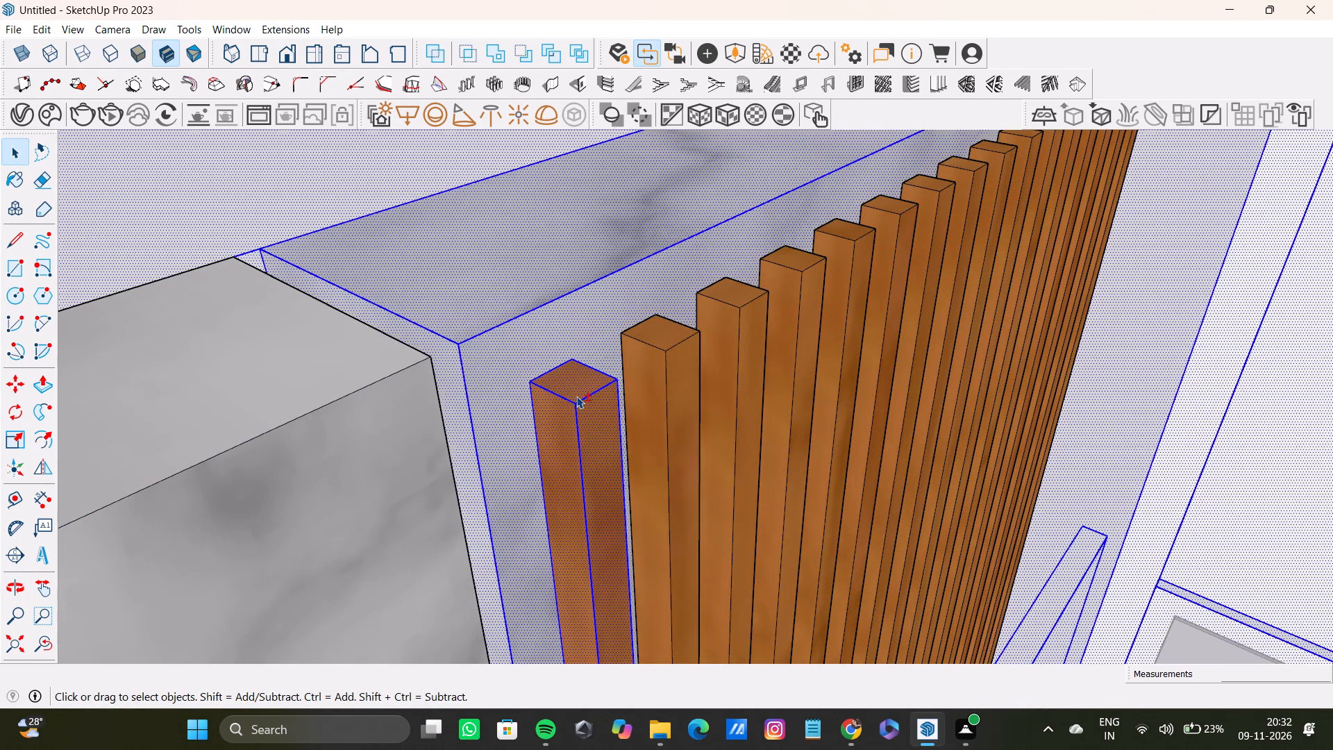
shift+double_click(533, 329)
shift+double_click(492, 282)
shift+double_click(452, 369)
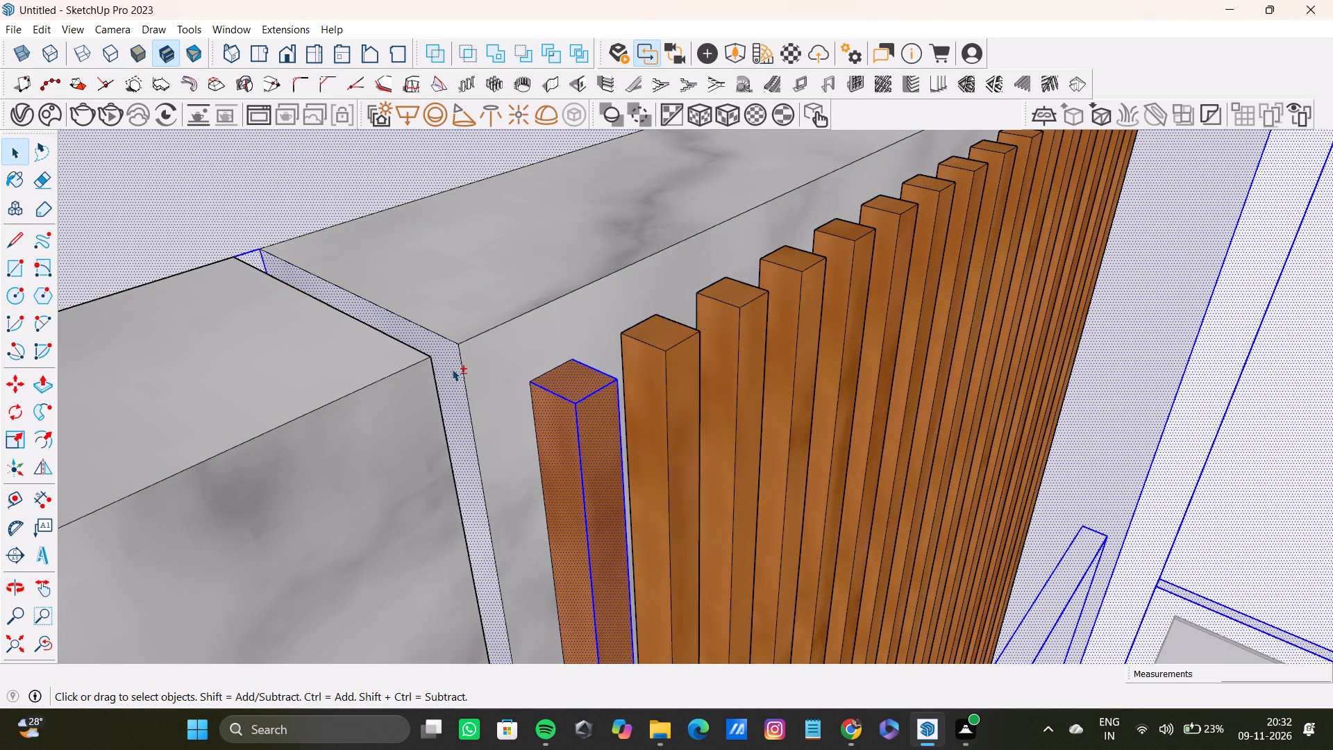
shift+scroll(598, 417, down, 4)
shift+scroll(577, 391, up, 12)
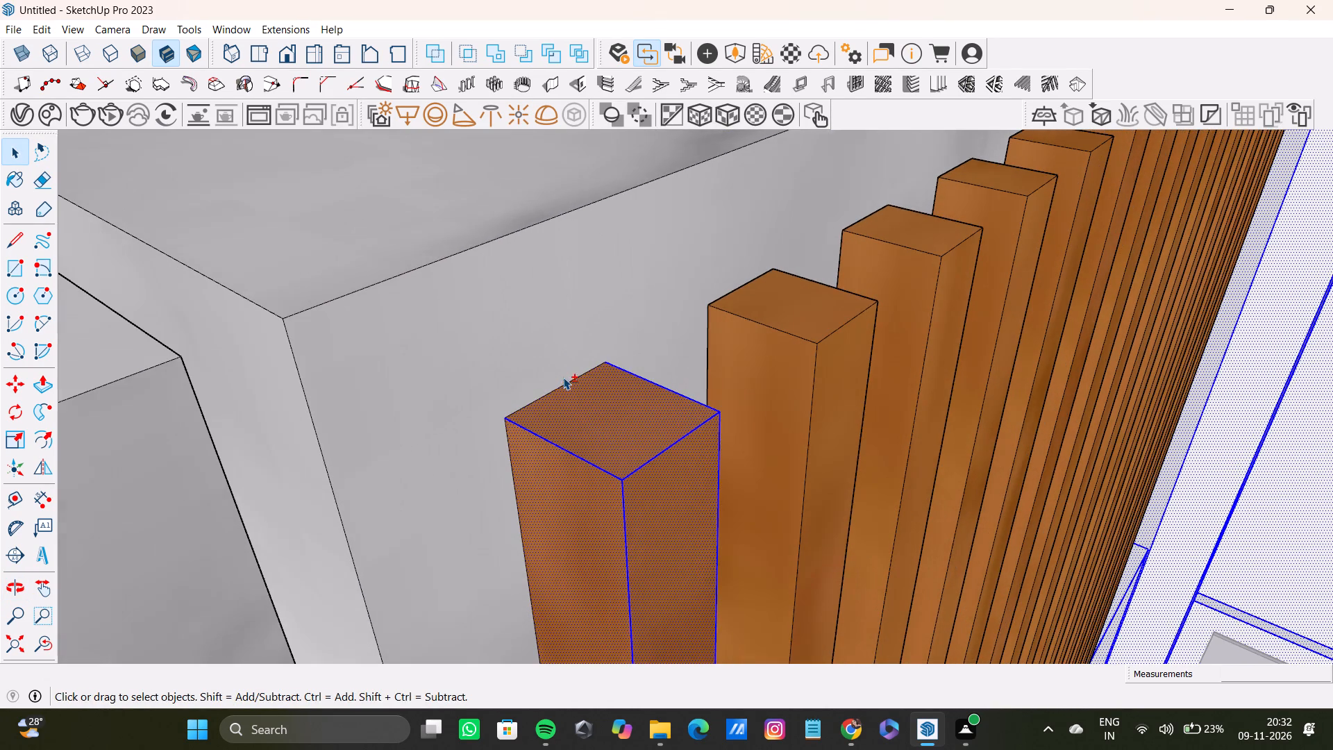
shift+click(567, 386)
Add the faces of the second and third slats from the marble arch end, including their far sides, to the selection.
shift+double_click(827, 309)
shift+double_click(830, 349)
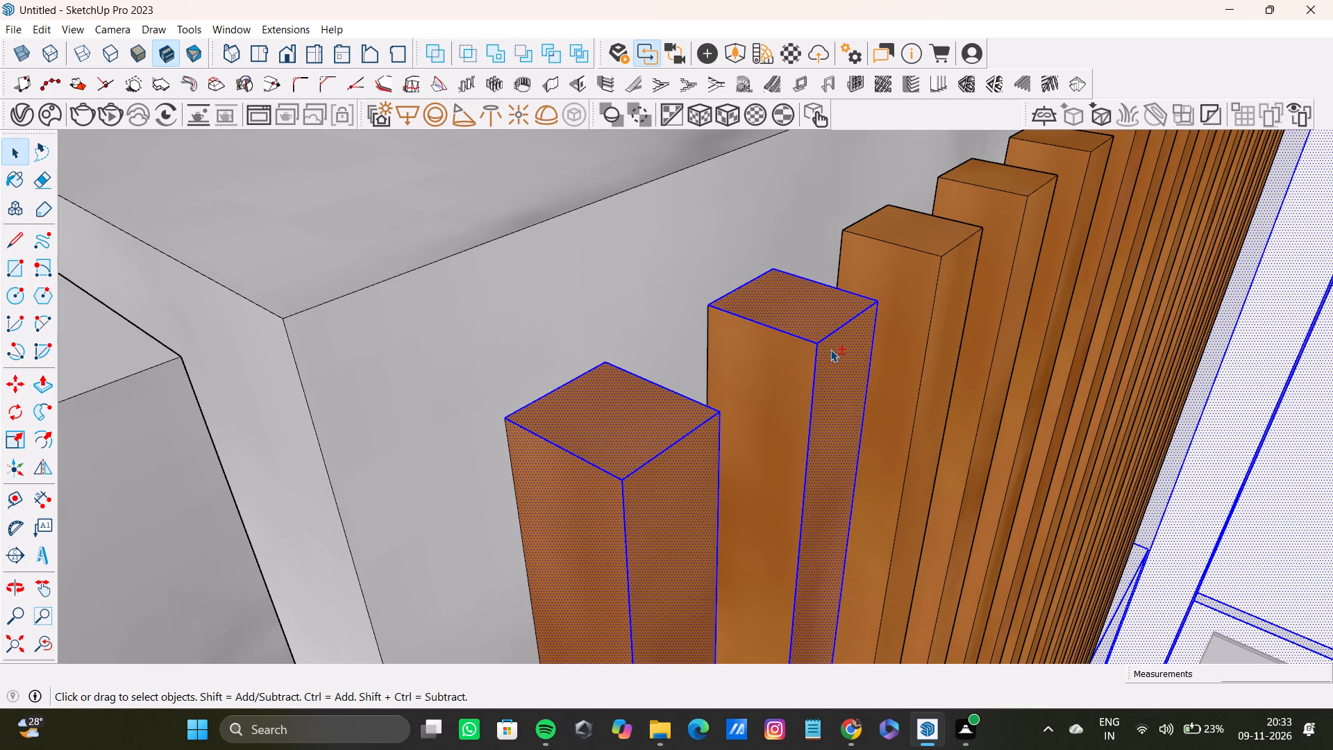
shift+double_click(794, 362)
shift+double_click(927, 242)
shift+double_click(915, 283)
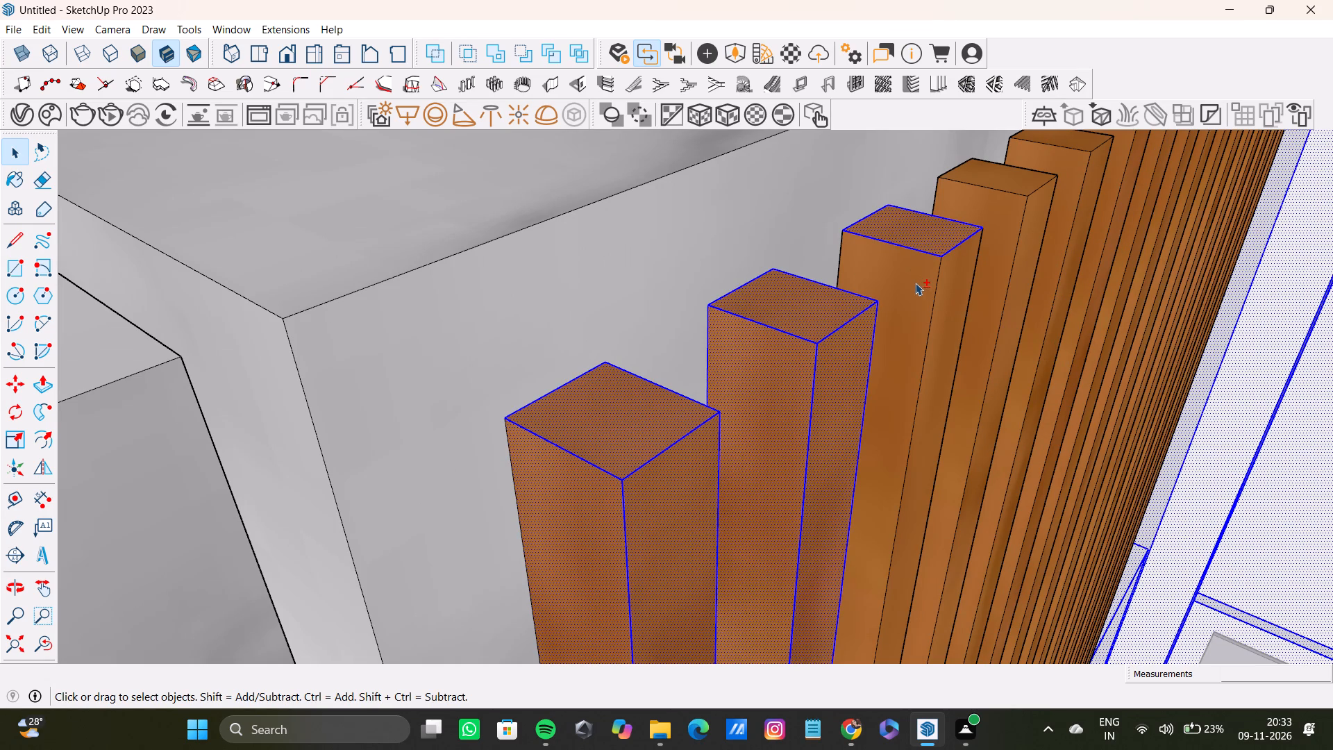
shift+double_click(948, 277)
shift+middle_drag(843, 327, 839, 372)
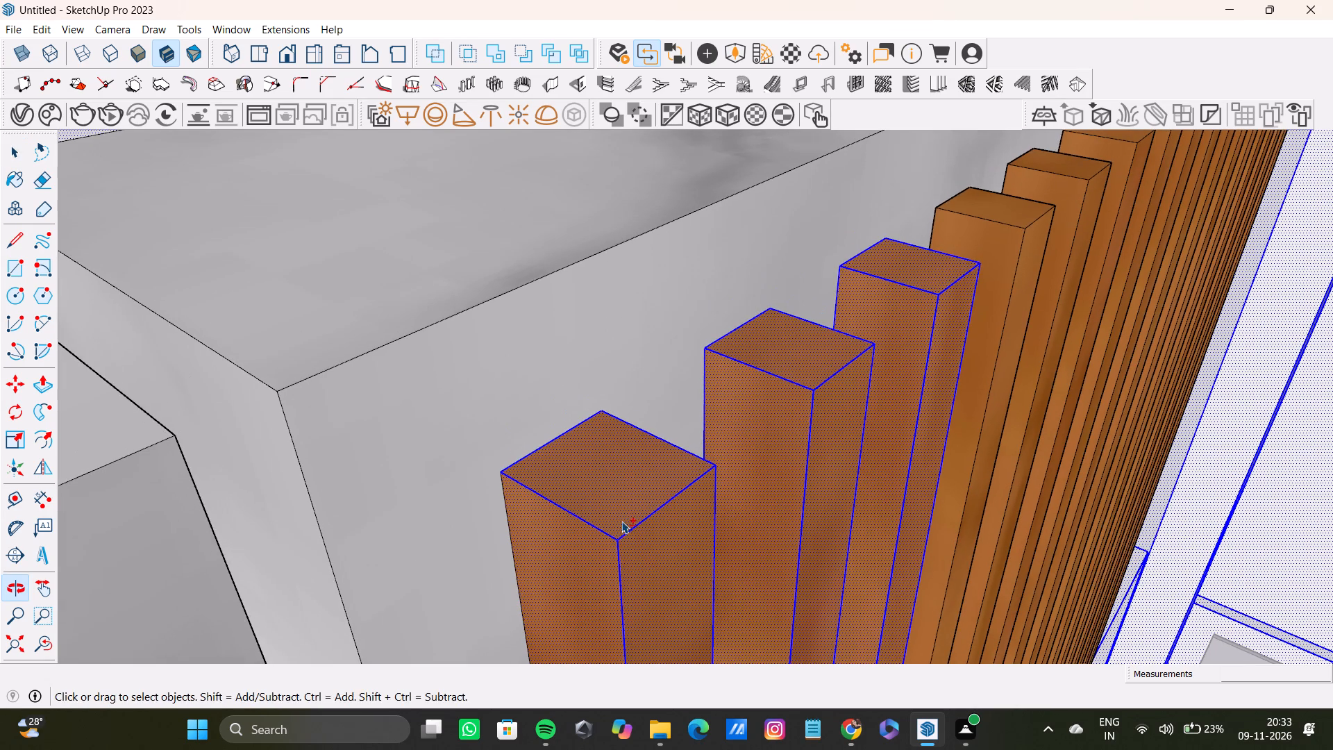
shift+scroll(683, 465, down, 6)
shift+middle_drag(726, 441, 506, 479)
scroll(676, 437, down, 4)
middle_drag(669, 461, 487, 474)
scroll(578, 440, up, 2)
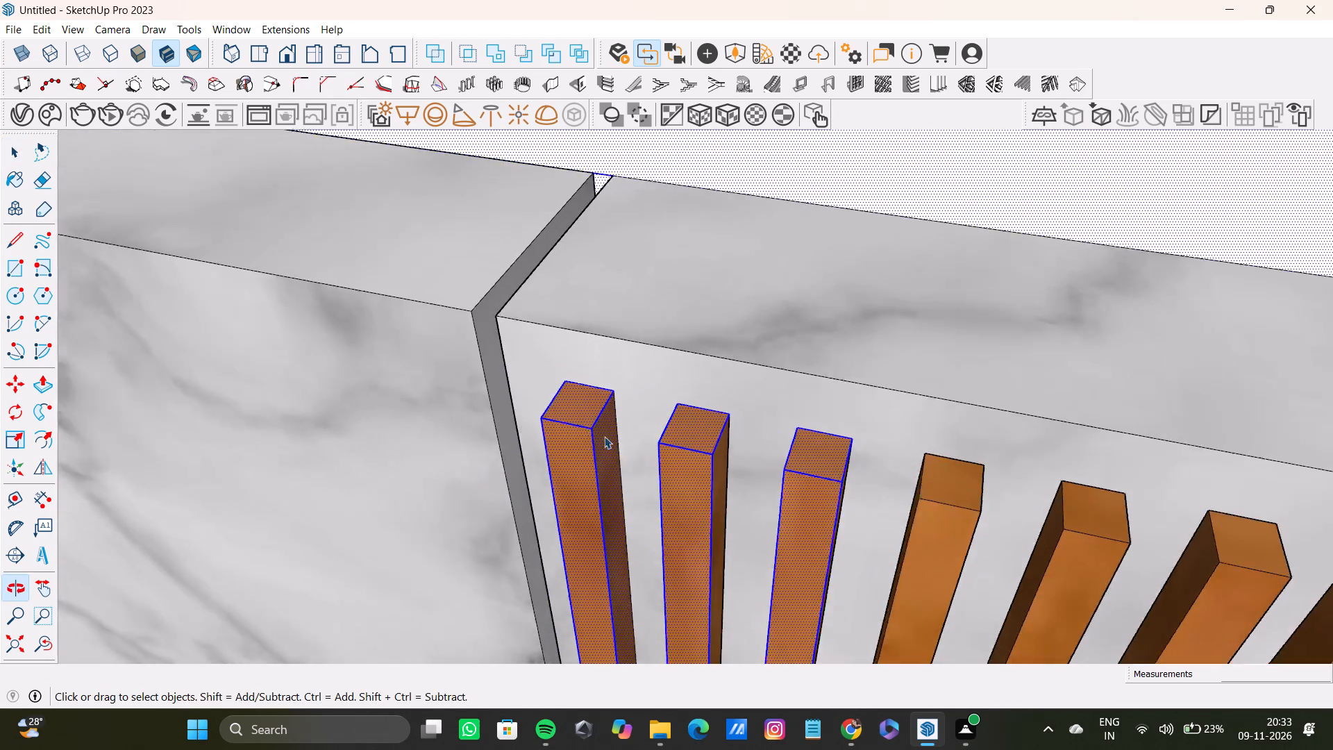
scroll(604, 436, up, 2)
shift+scroll(764, 444, down, 4)
shift+middle_drag(761, 467, 620, 431)
shift+scroll(629, 421, up, 6)
shift+double_click(604, 422)
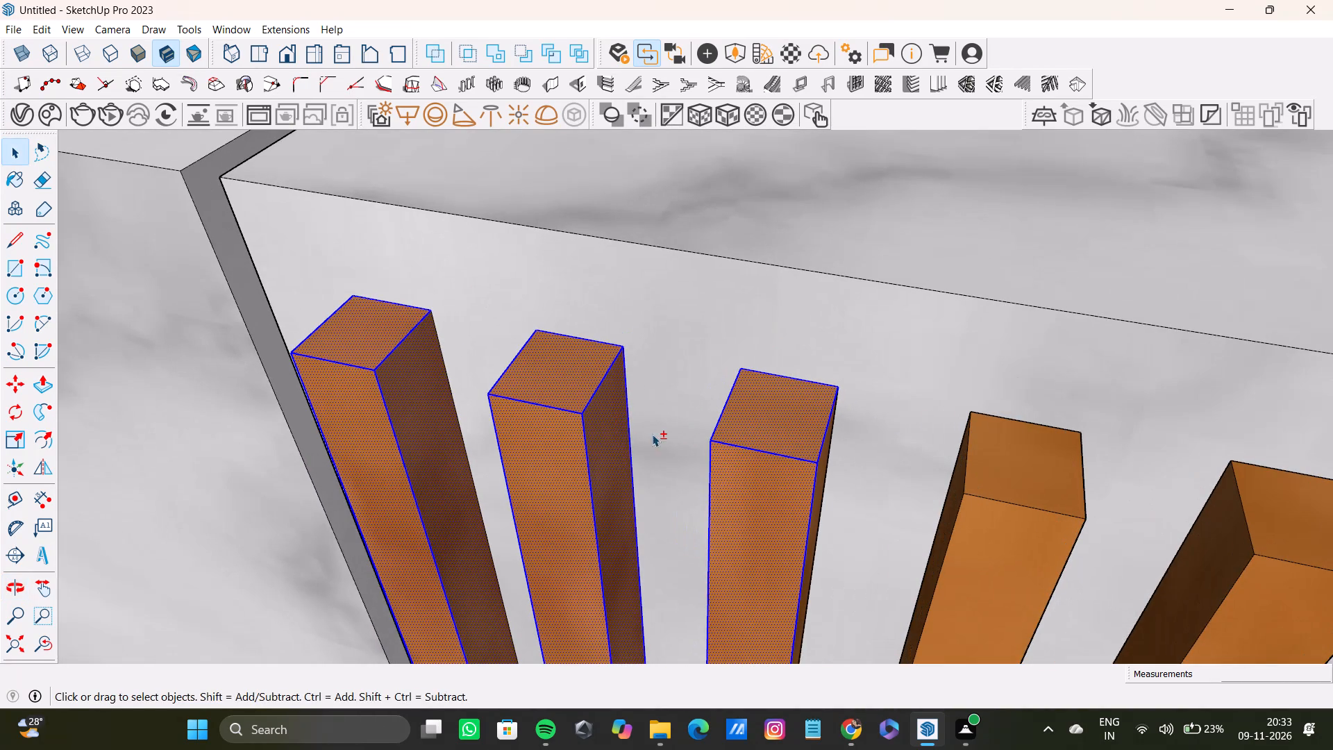
shift+middle_click(403, 387)
shift+scroll(403, 387, down, 1)
shift+middle_drag(794, 485, 628, 415)
shift+scroll(623, 406, up, 4)
shift+double_click(591, 411)
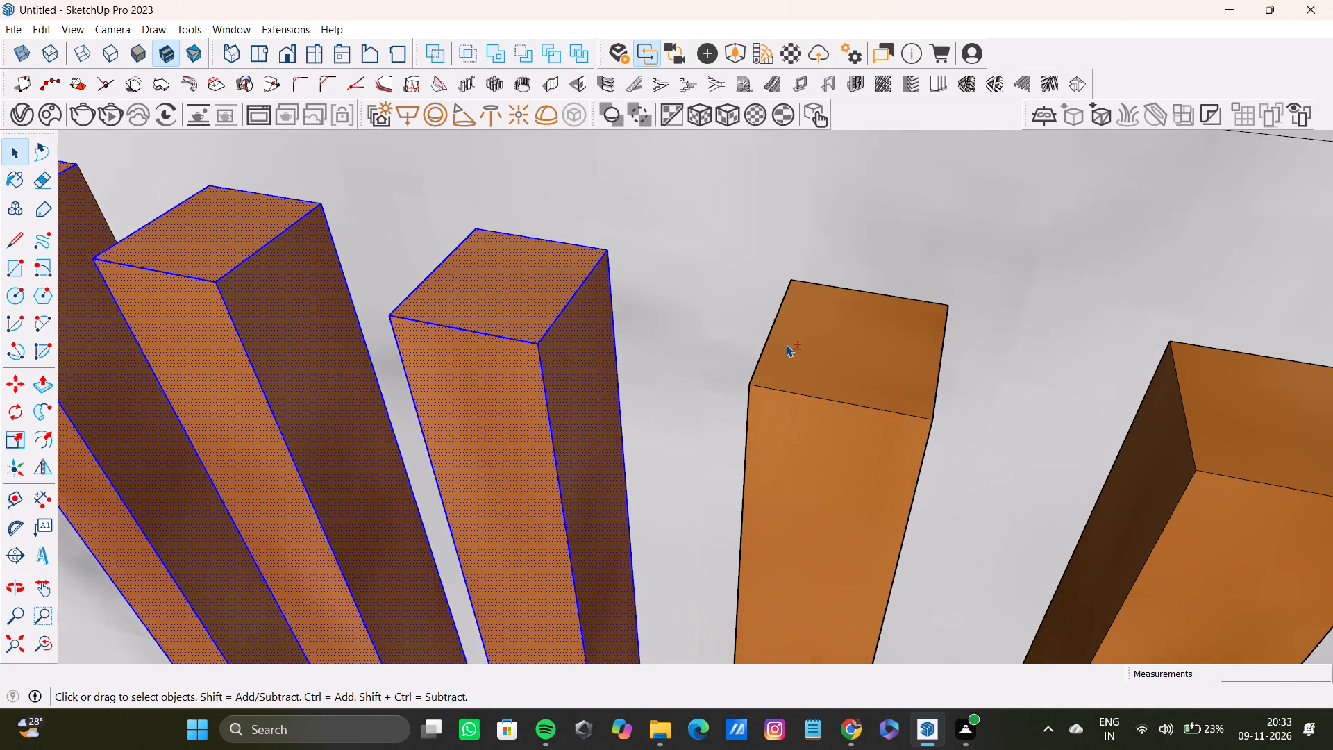
Add the top, front and both side faces of the fourth slat from the arch end to the selection.
shift+double_click(795, 345)
shift+double_click(807, 419)
middle_drag(701, 455, 1050, 508)
shift+scroll(891, 408, up, 2)
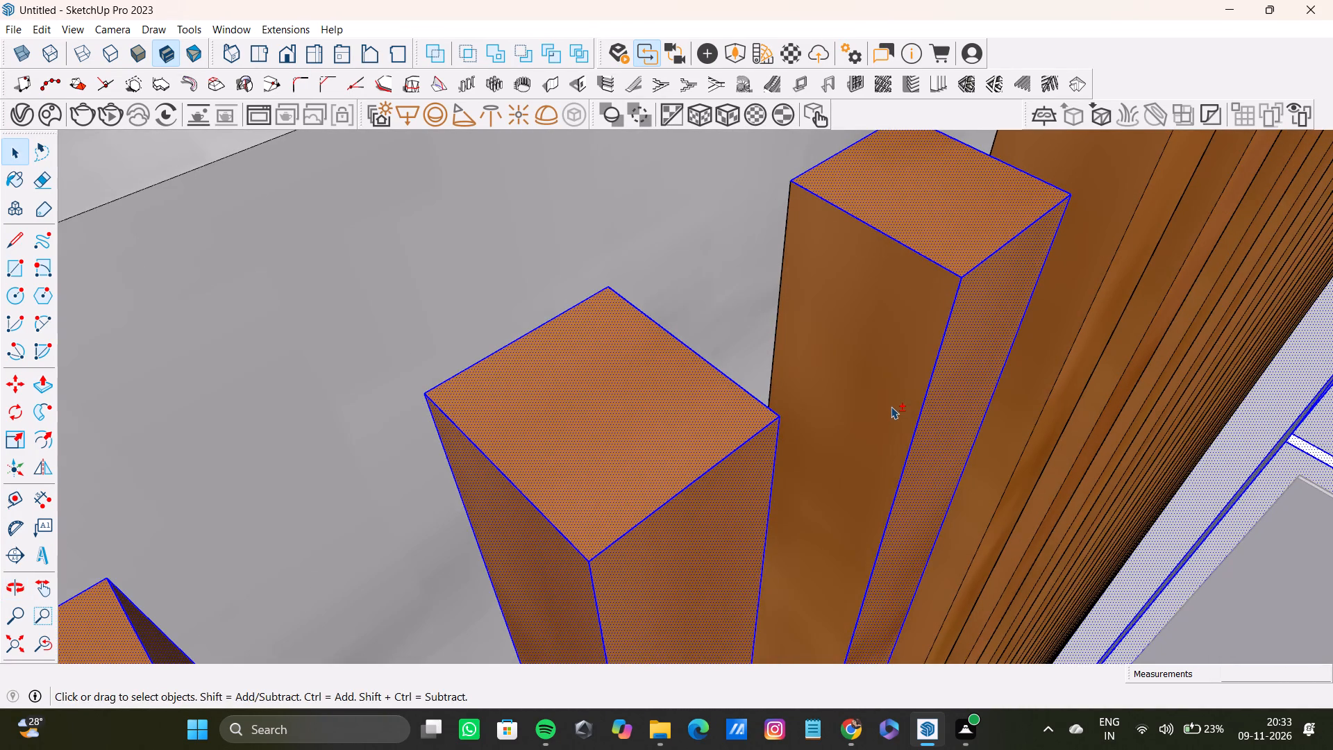
shift+double_click(891, 406)
shift+middle_drag(894, 397, 483, 454)
shift+middle_drag(982, 469, 695, 250)
shift+scroll(669, 322, up, 2)
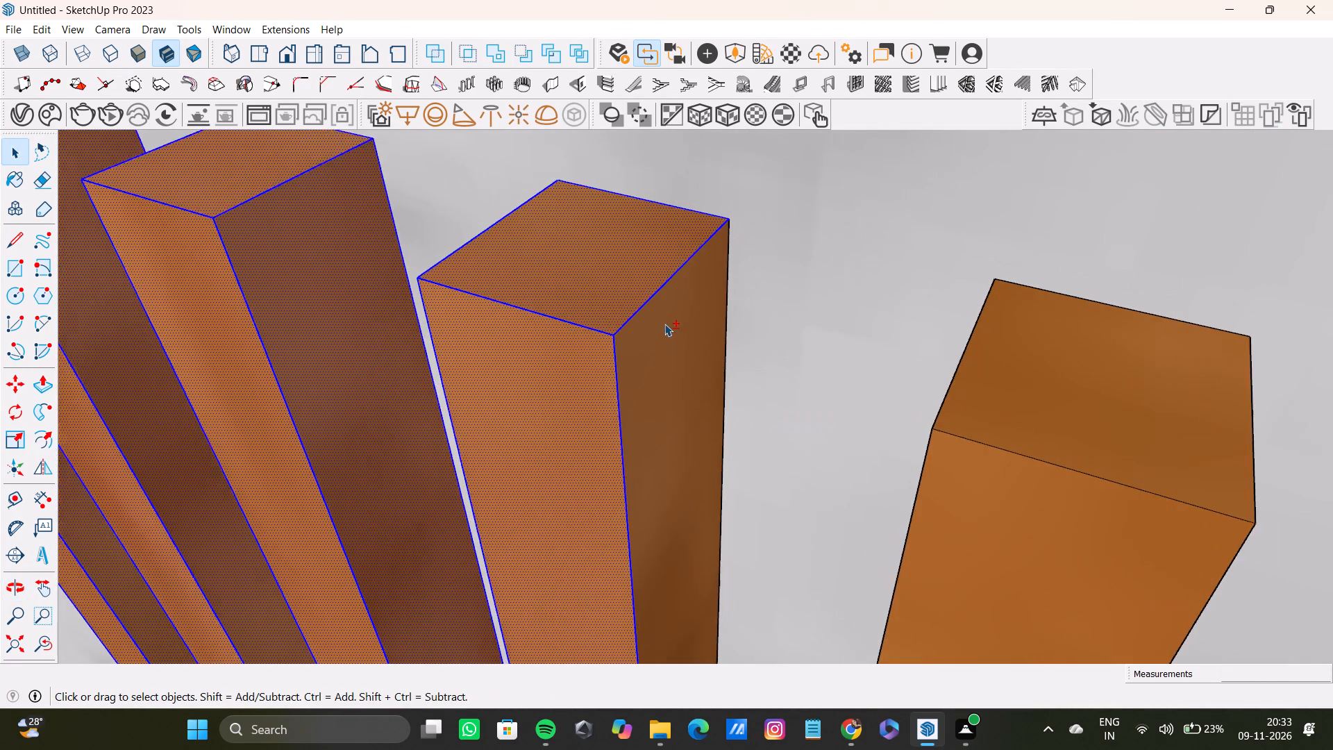
shift+double_click(665, 330)
Add the top, front and both side faces of the fifth slat from the arch end to the selection.
shift+double_click(1150, 408)
shift+double_click(1057, 497)
middle_drag(982, 487, 1232, 515)
scroll(1232, 515, up, 1)
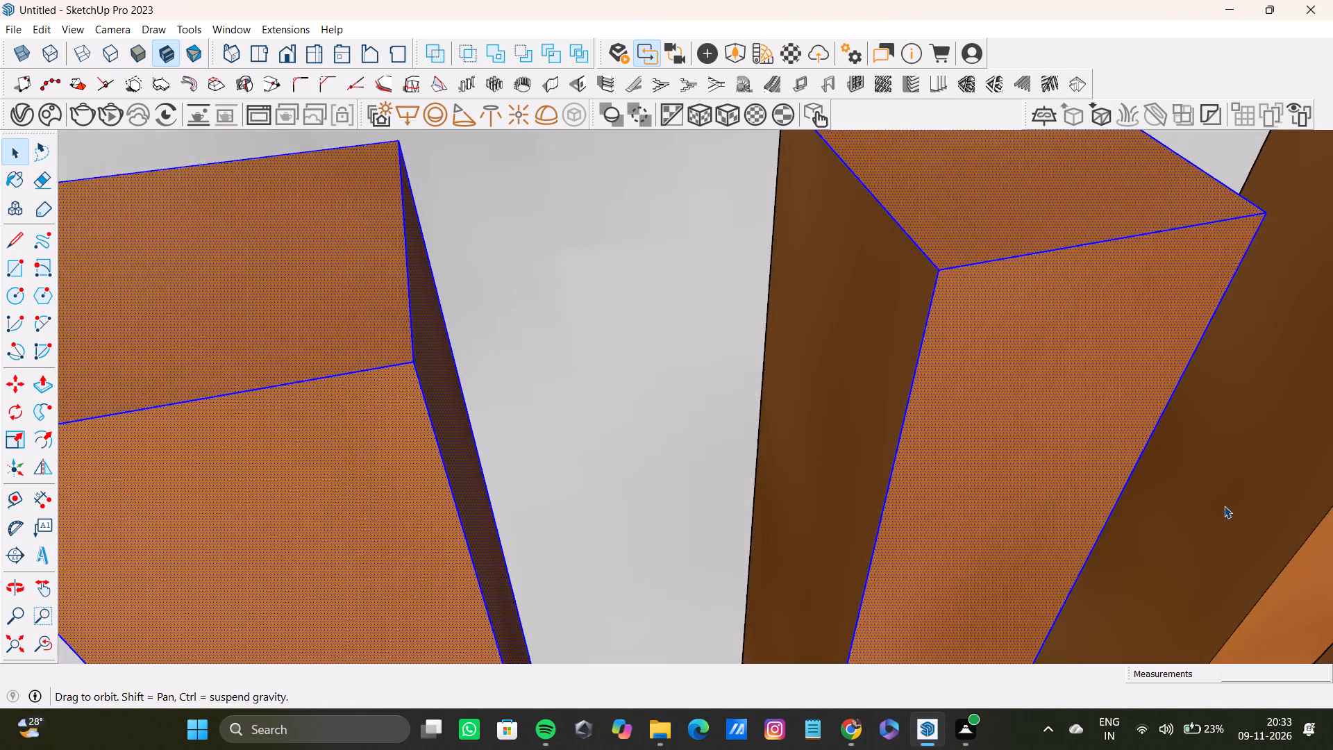
scroll(1224, 506, up, 3)
shift+double_click(831, 349)
shift+scroll(831, 349, down, 14)
shift+middle_drag(866, 363, 876, 369)
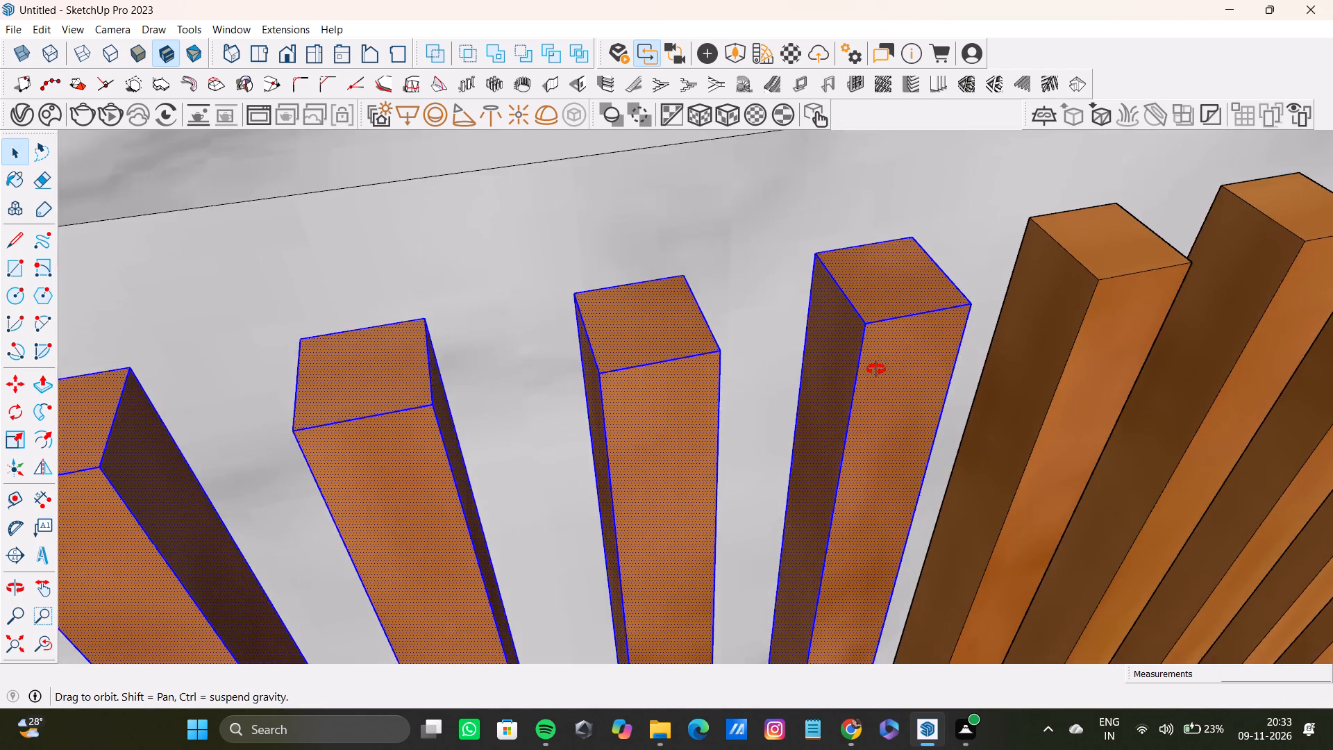
shift+middle_drag(876, 369, 542, 317)
shift+middle_drag(962, 438, 766, 308)
shift+scroll(798, 344, up, 3)
shift+click(805, 362)
shift+drag(805, 362, 818, 362)
Add the top, front and both side faces of the sixth slat from the arch end to the selection.
shift+double_click(993, 400)
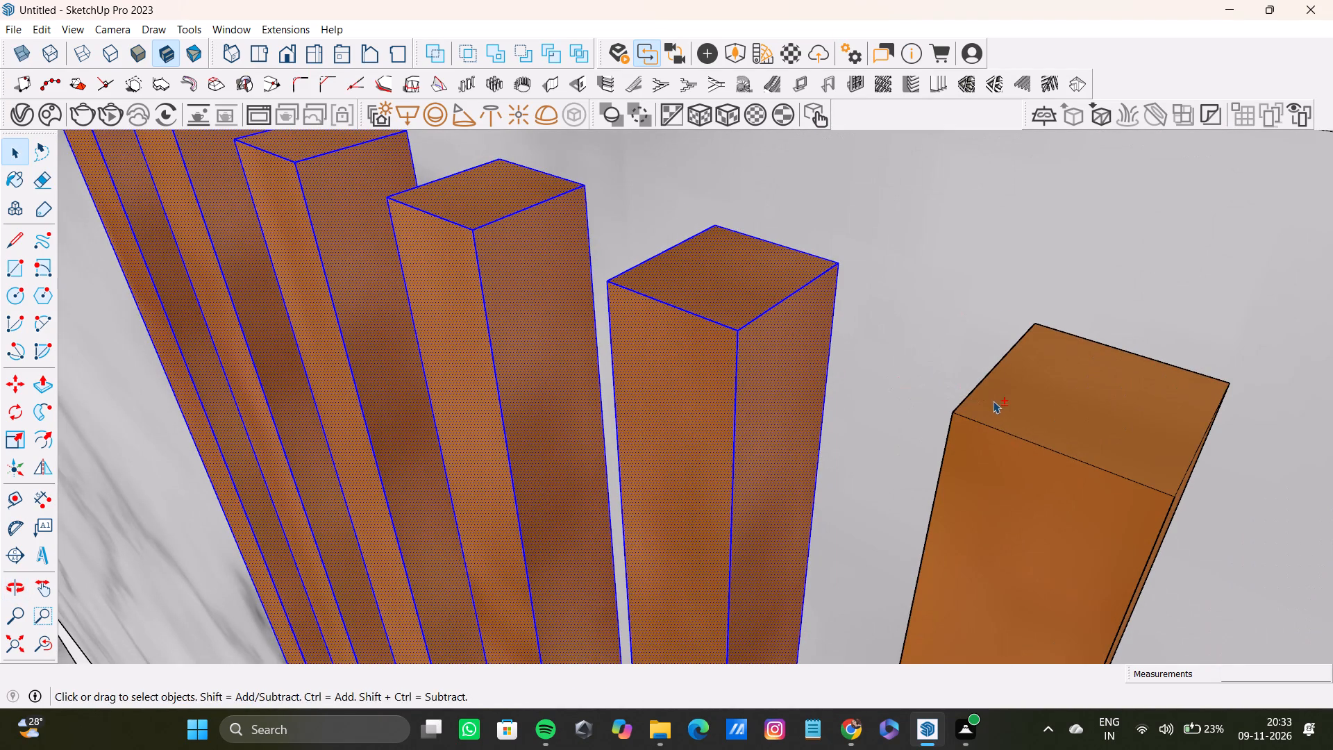
shift+double_click(978, 433)
middle_drag(960, 437, 1193, 461)
shift+double_click(1041, 402)
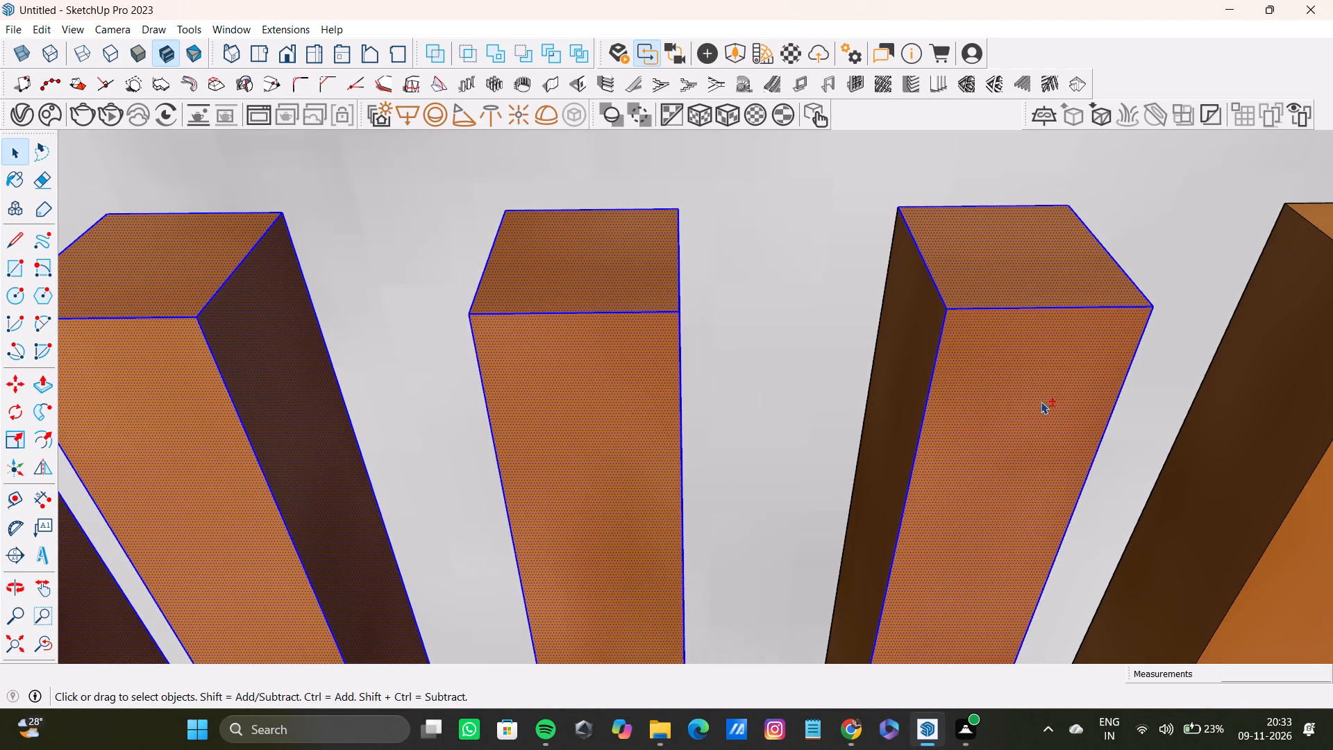
shift+double_click(909, 365)
shift+scroll(916, 358, down, 3)
shift+middle_drag(985, 403, 757, 378)
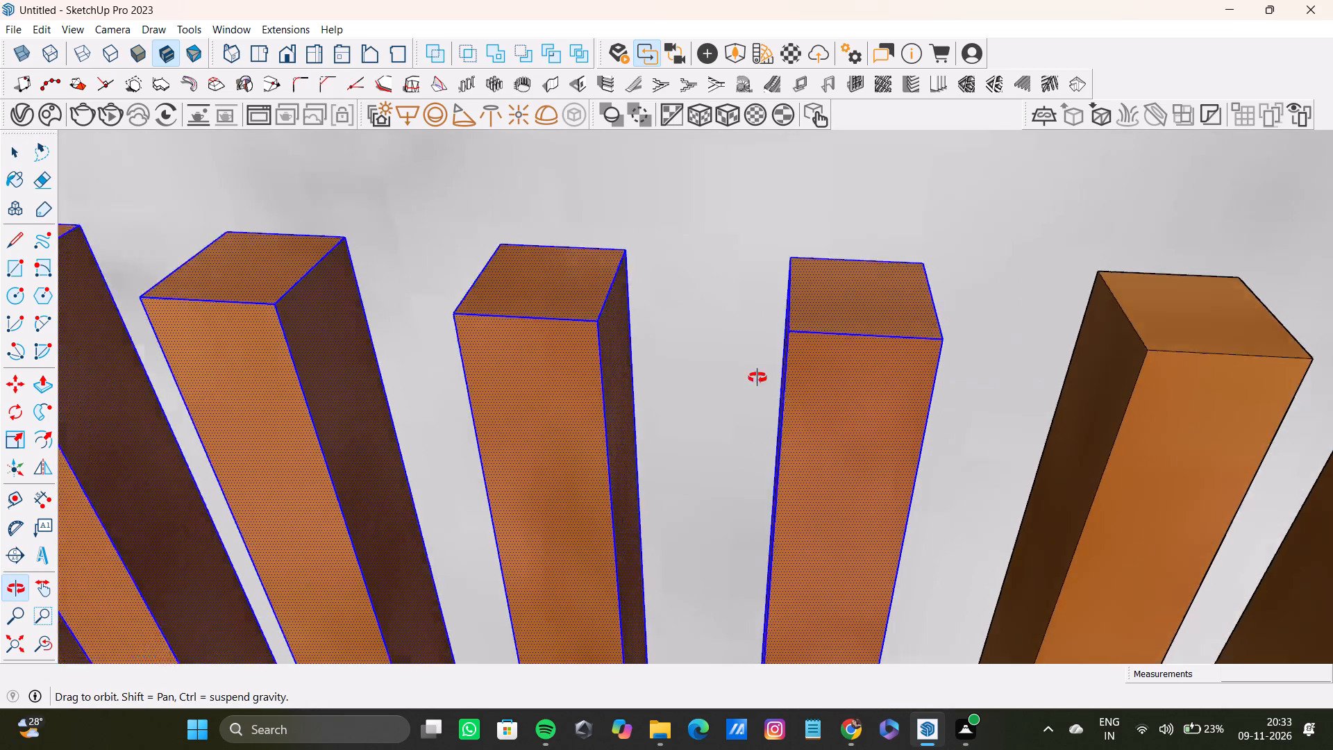
shift+middle_drag(757, 378, 650, 351)
shift+click(945, 437)
shift+drag(945, 437, 959, 437)
Add the top, front and both side faces of the seventh slat from the arch end to the selection.
shift+click(1211, 447)
shift+click(1216, 447)
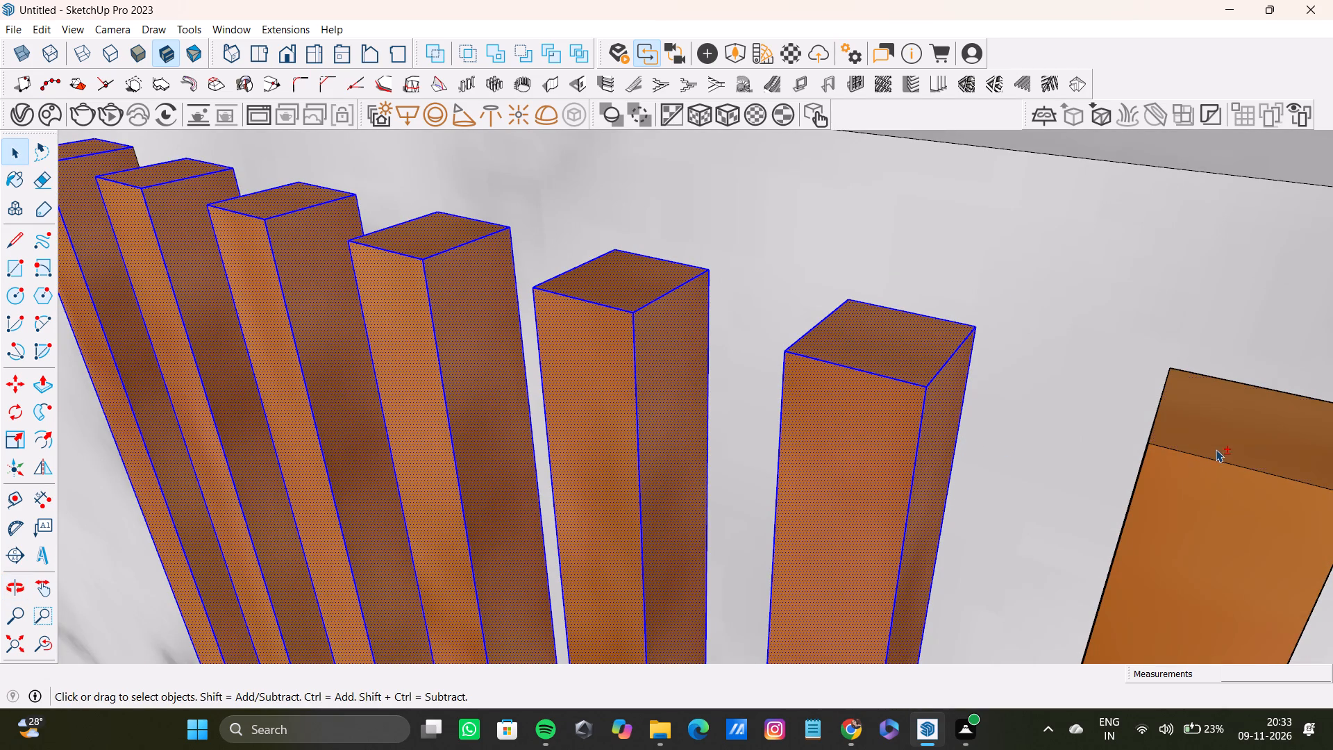
shift+double_click(1200, 517)
shift+double_click(1196, 426)
shift+click(1200, 424)
middle_drag(1114, 455, 1332, 451)
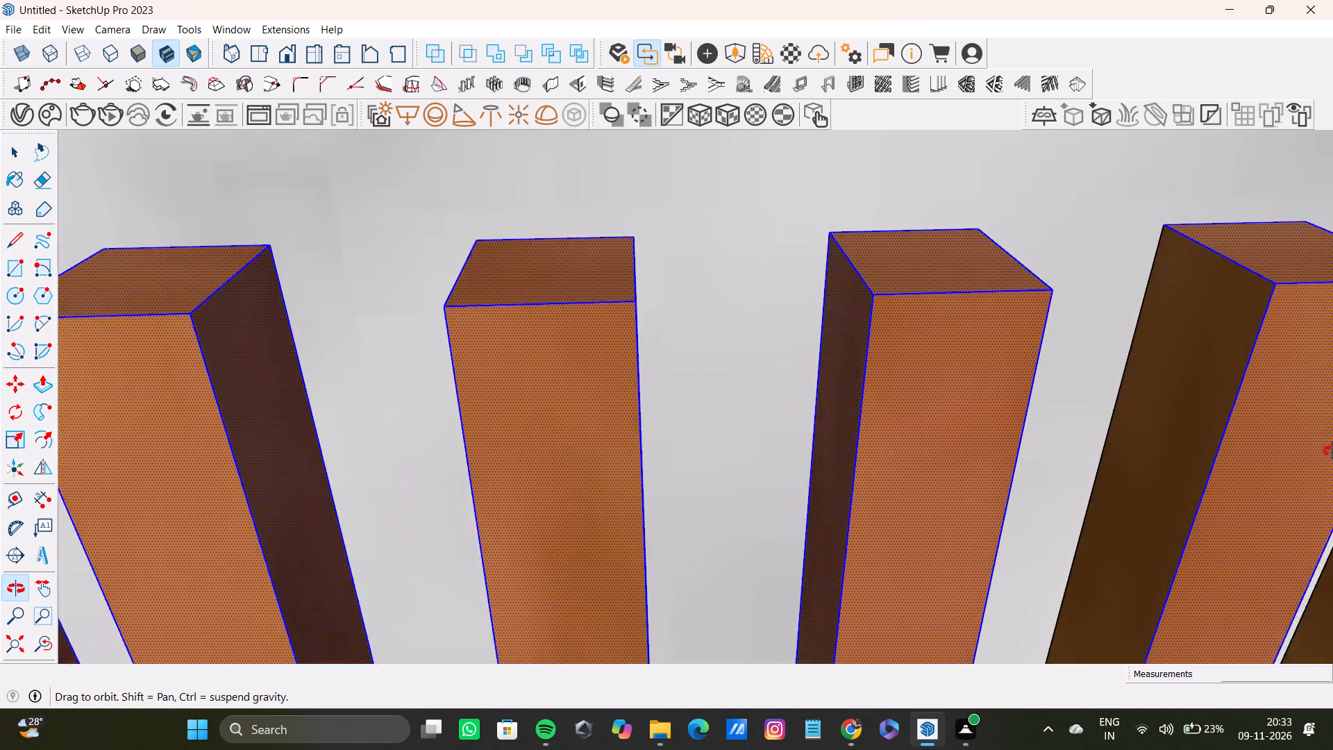
middle_drag(1332, 451, 1332, 451)
shift+scroll(1068, 361, up, 2)
shift+double_click(1223, 365)
shift+middle_drag(1088, 323, 382, 319)
scroll(539, 278, down, 4)
middle_drag(612, 302, 354, 303)
scroll(547, 276, up, 3)
shift+double_click(580, 258)
Add the top, front and both side faces of the eighth slat from the arch end to the selection.
shift+double_click(871, 260)
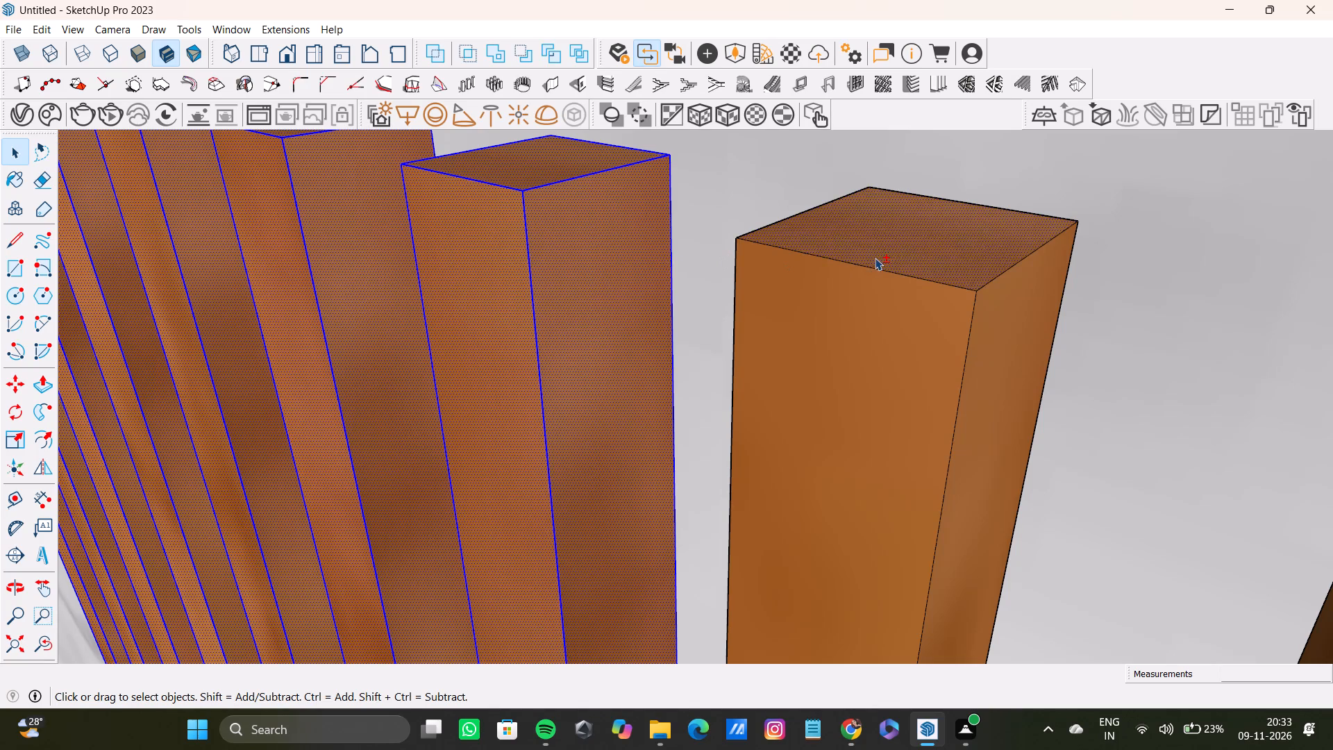
shift+double_click(873, 325)
shift+double_click(895, 240)
shift+double_click(998, 347)
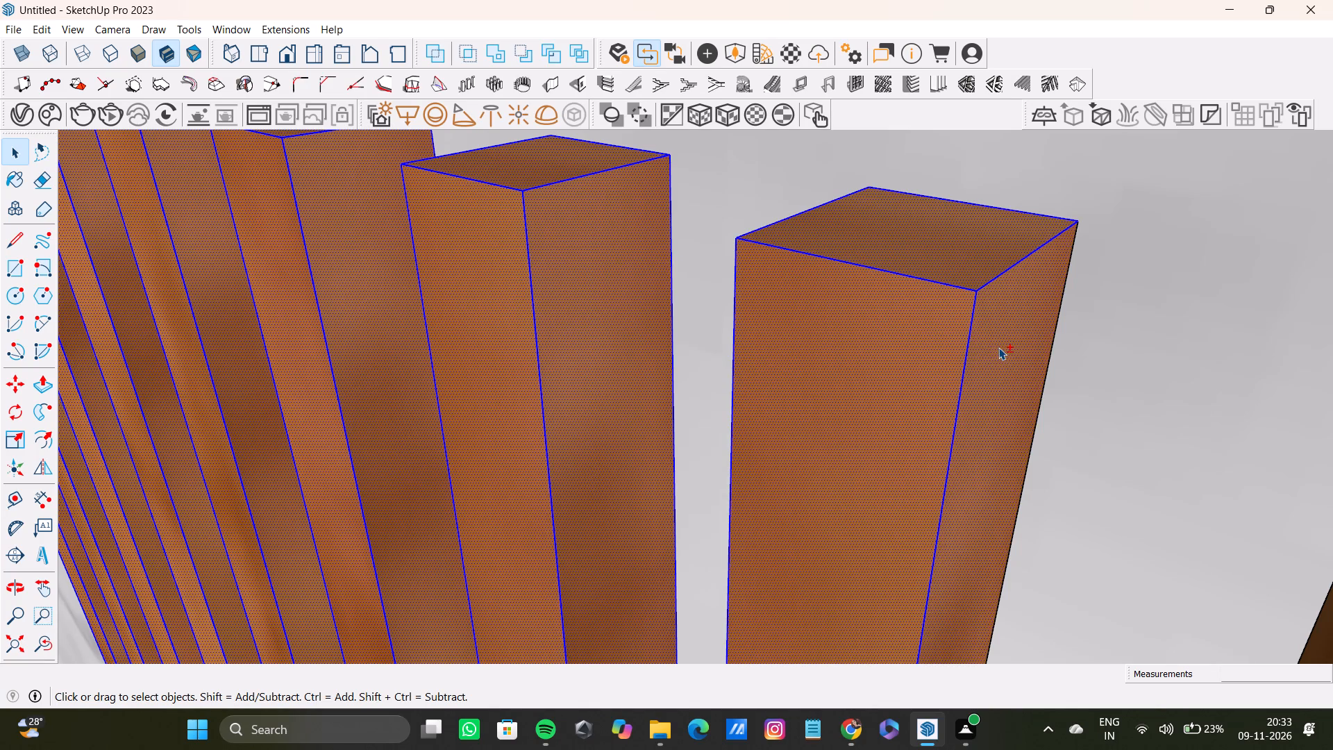
middle_drag(673, 265, 1051, 378)
shift+scroll(851, 342, up, 3)
shift+double_click(855, 337)
Add the top, front and both side faces of the ninth slat from the arch end to the selection.
shift+scroll(844, 338, down, 7)
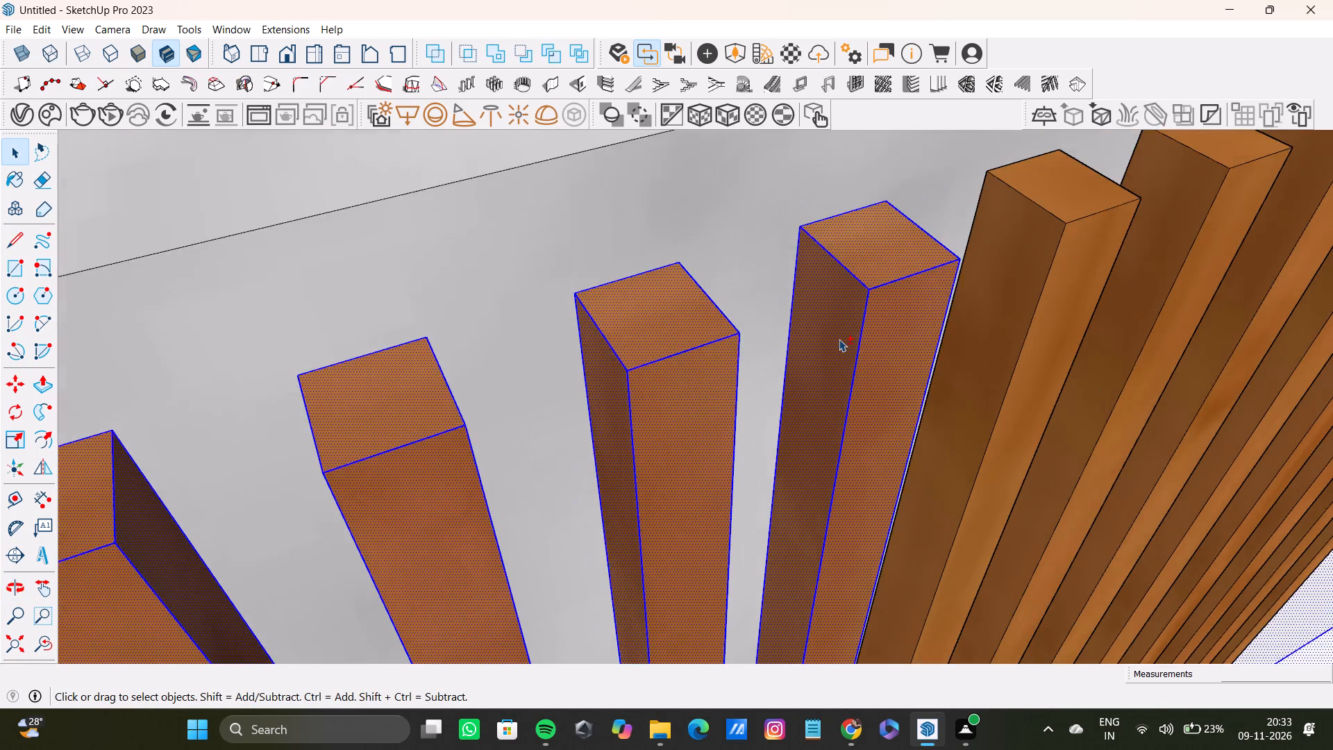
shift+scroll(839, 339, down, 5)
shift+middle_drag(854, 353, 897, 390)
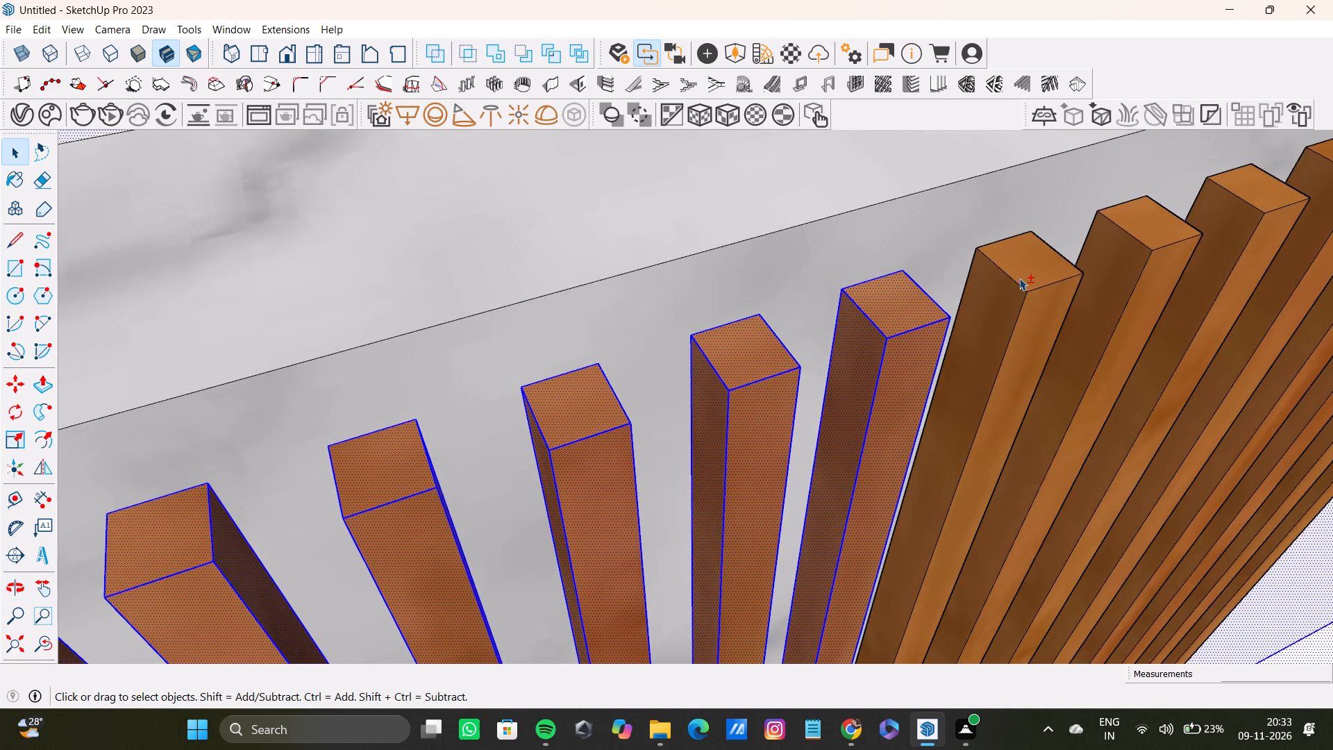
shift+click(1020, 274)
shift+double_click(1039, 305)
shift+double_click(991, 303)
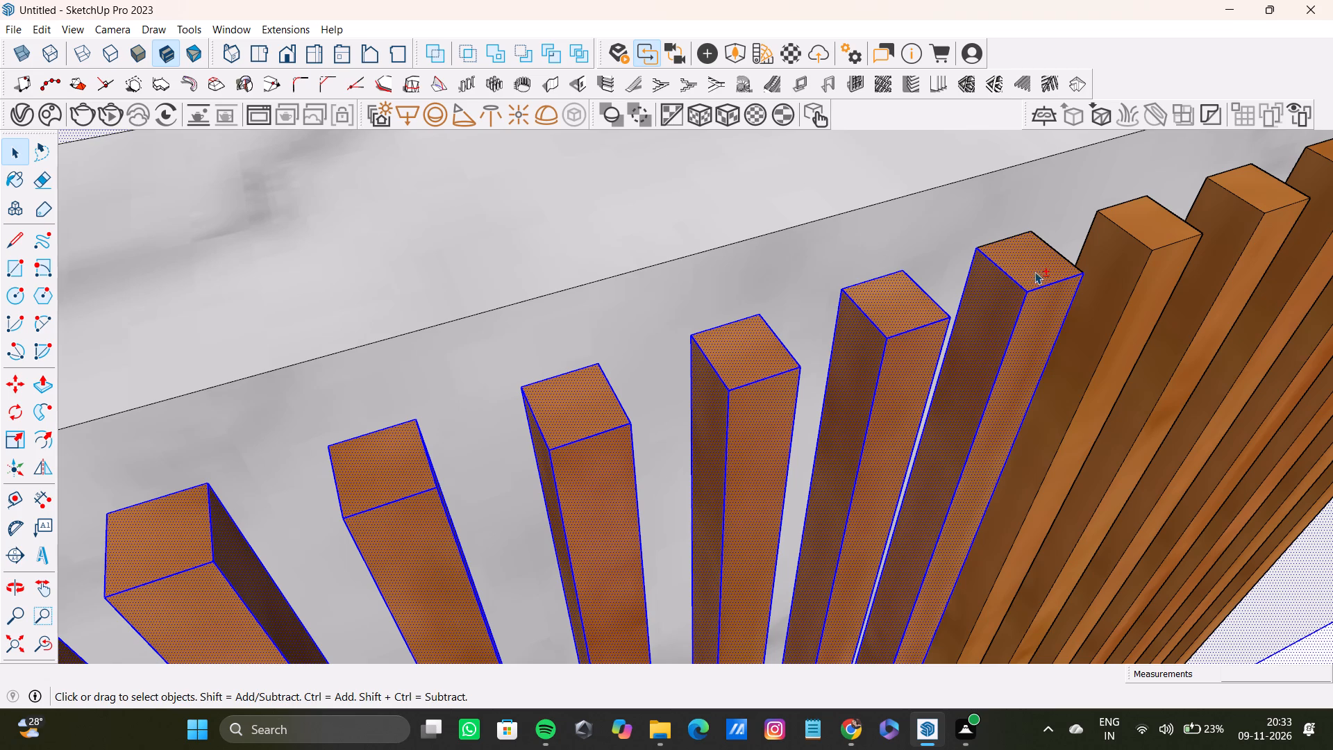
shift+triple_click(1034, 271)
shift+click(1034, 271)
shift+double_click(1033, 269)
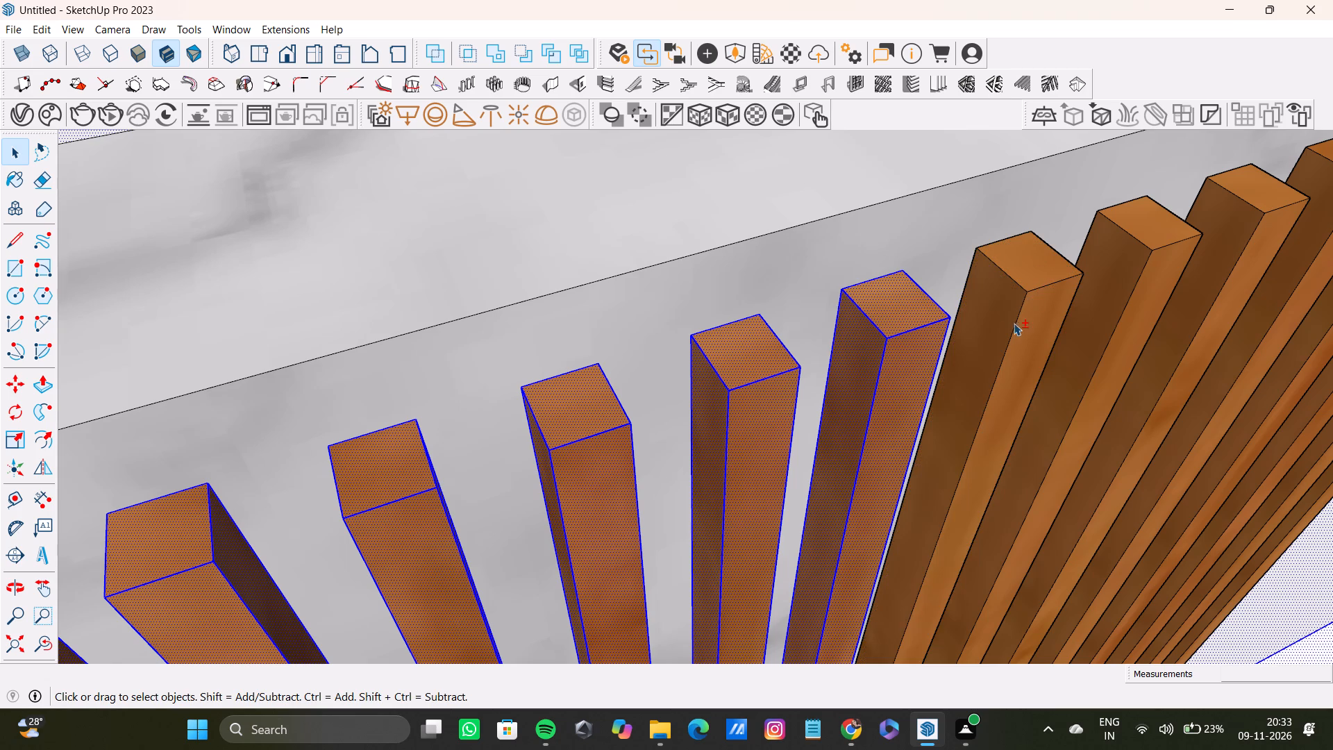
shift+double_click(996, 320)
shift+double_click(1025, 320)
shift+double_click(1032, 273)
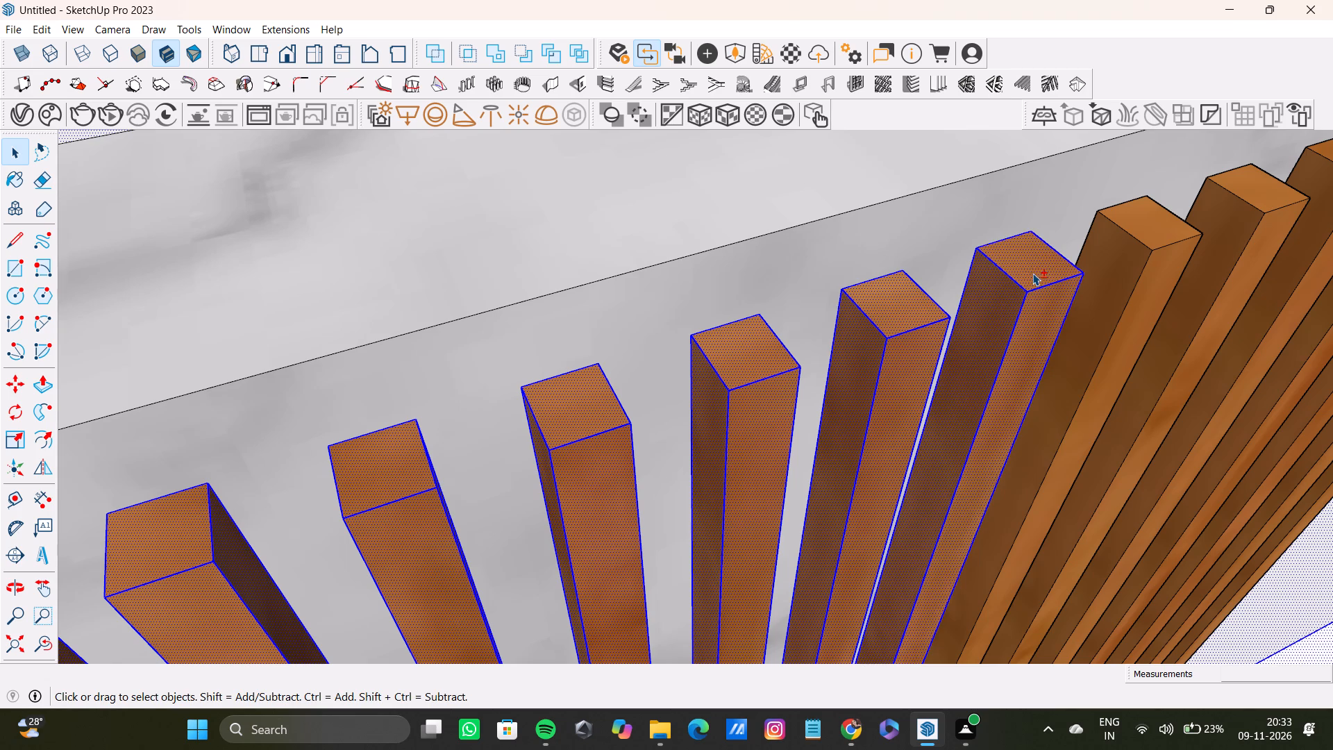
shift+middle_drag(1024, 274, 639, 242)
shift+middle_drag(880, 361, 694, 166)
shift+scroll(783, 310, up, 1)
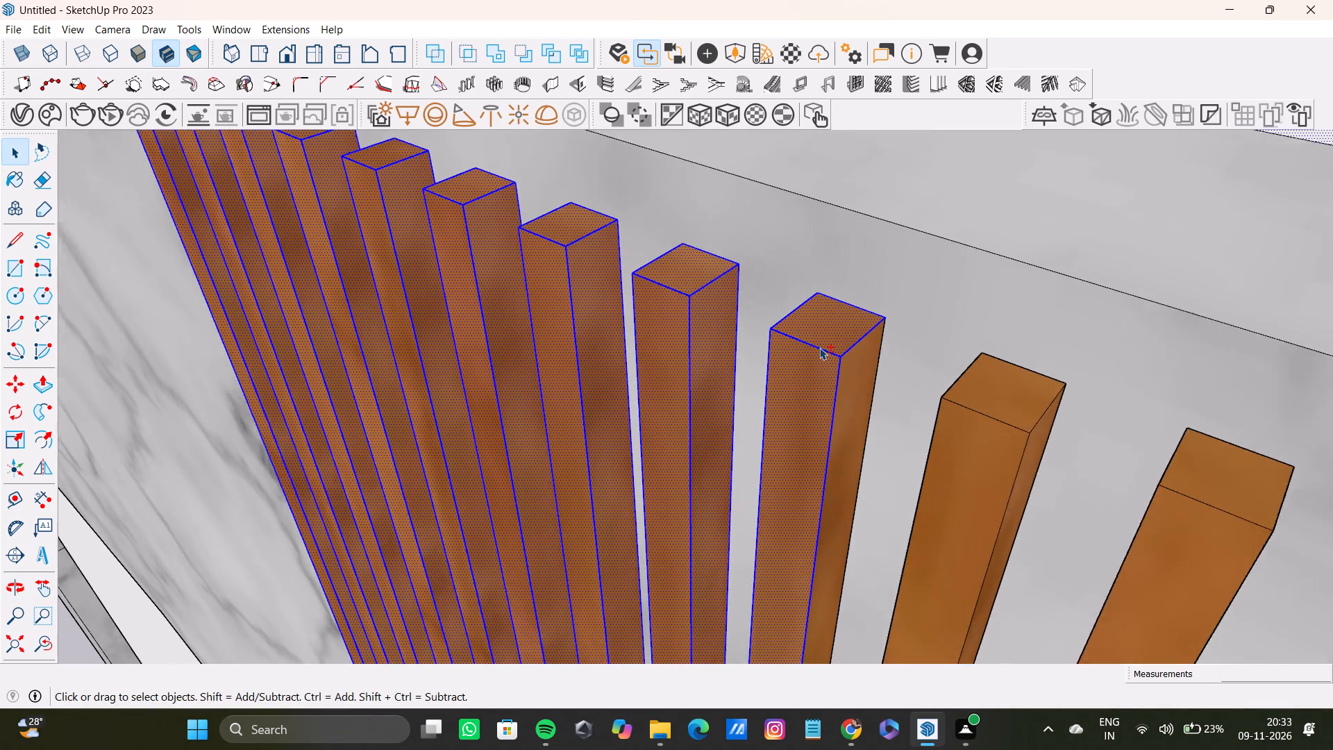
shift+scroll(819, 347, up, 2)
shift+double_click(859, 401)
Add the top, front and both side faces of the tenth slat from the arch end to the selection.
shift+double_click(1053, 428)
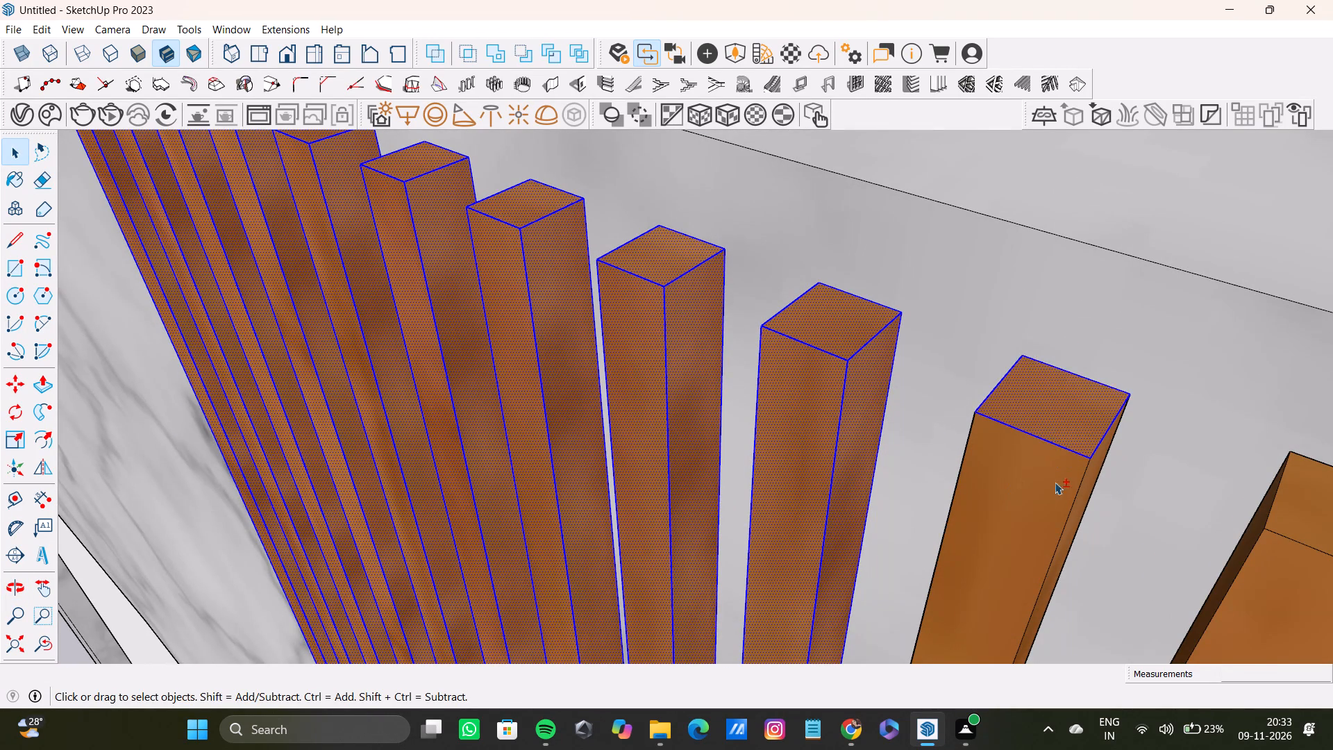
shift+double_click(1055, 488)
shift+middle_drag(1092, 485, 881, 413)
shift+scroll(884, 410, up, 3)
shift+double_click(884, 410)
shift+scroll(818, 414, down, 4)
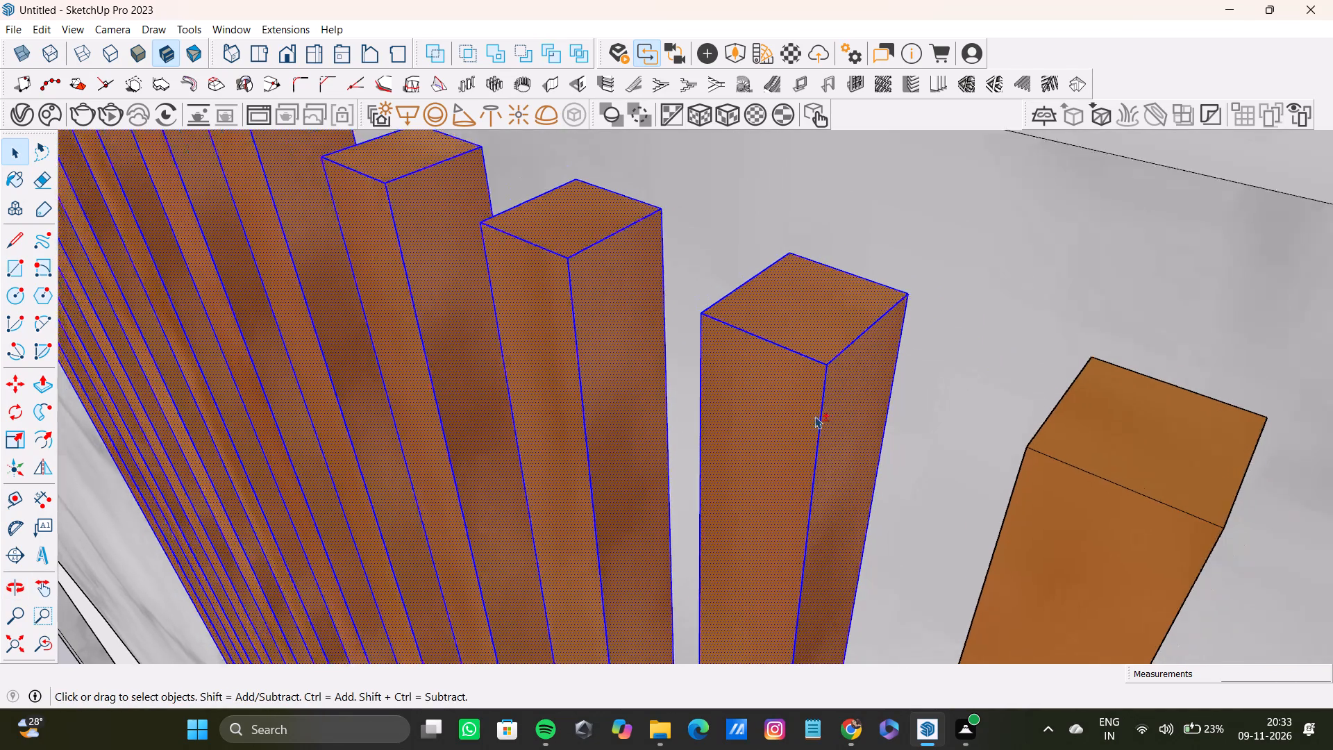
middle_drag(798, 423, 988, 399)
middle_drag(769, 375, 918, 376)
shift+scroll(697, 356, up, 4)
shift+double_click(697, 356)
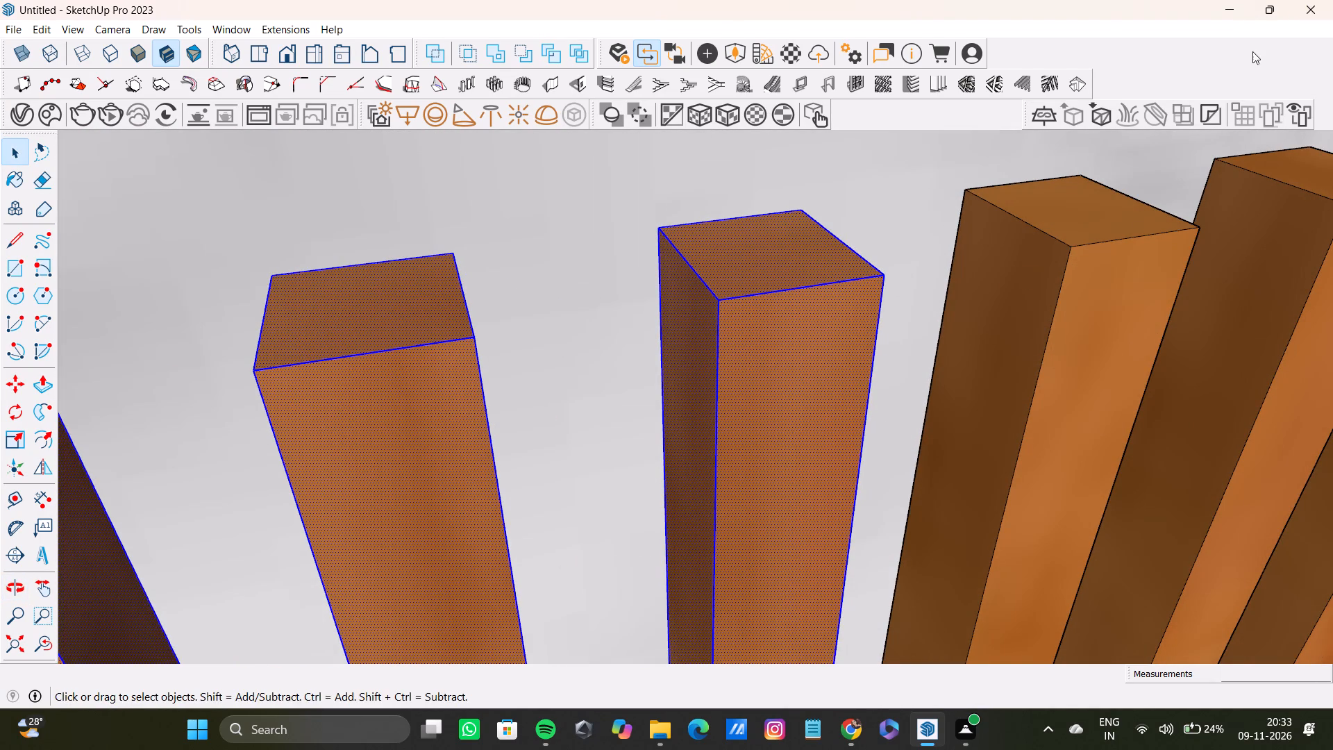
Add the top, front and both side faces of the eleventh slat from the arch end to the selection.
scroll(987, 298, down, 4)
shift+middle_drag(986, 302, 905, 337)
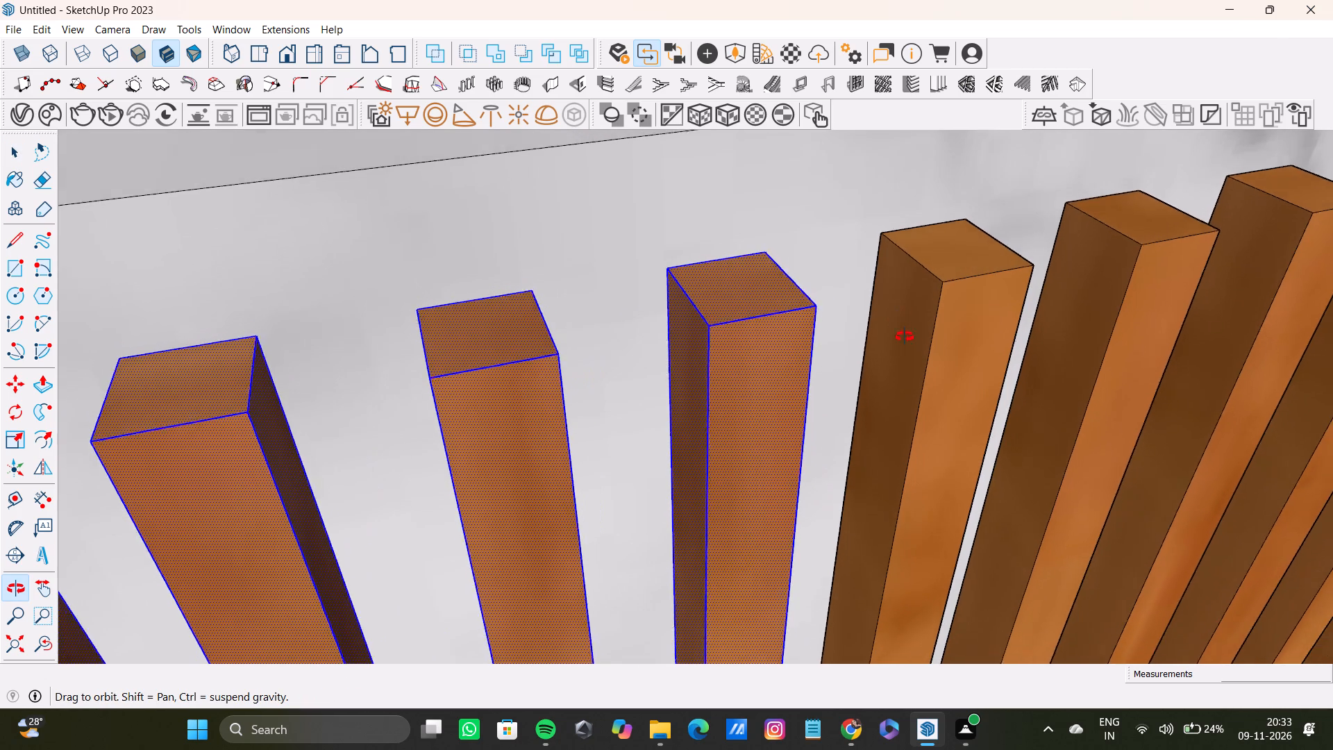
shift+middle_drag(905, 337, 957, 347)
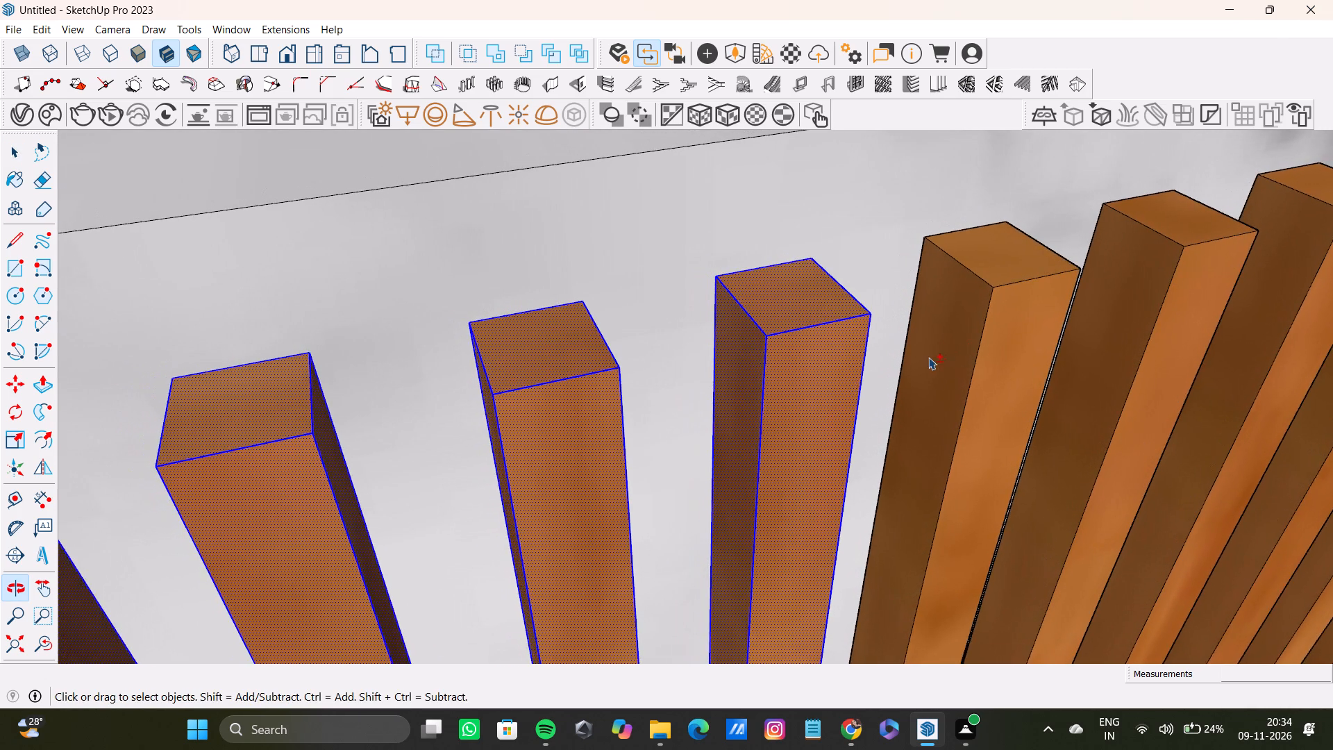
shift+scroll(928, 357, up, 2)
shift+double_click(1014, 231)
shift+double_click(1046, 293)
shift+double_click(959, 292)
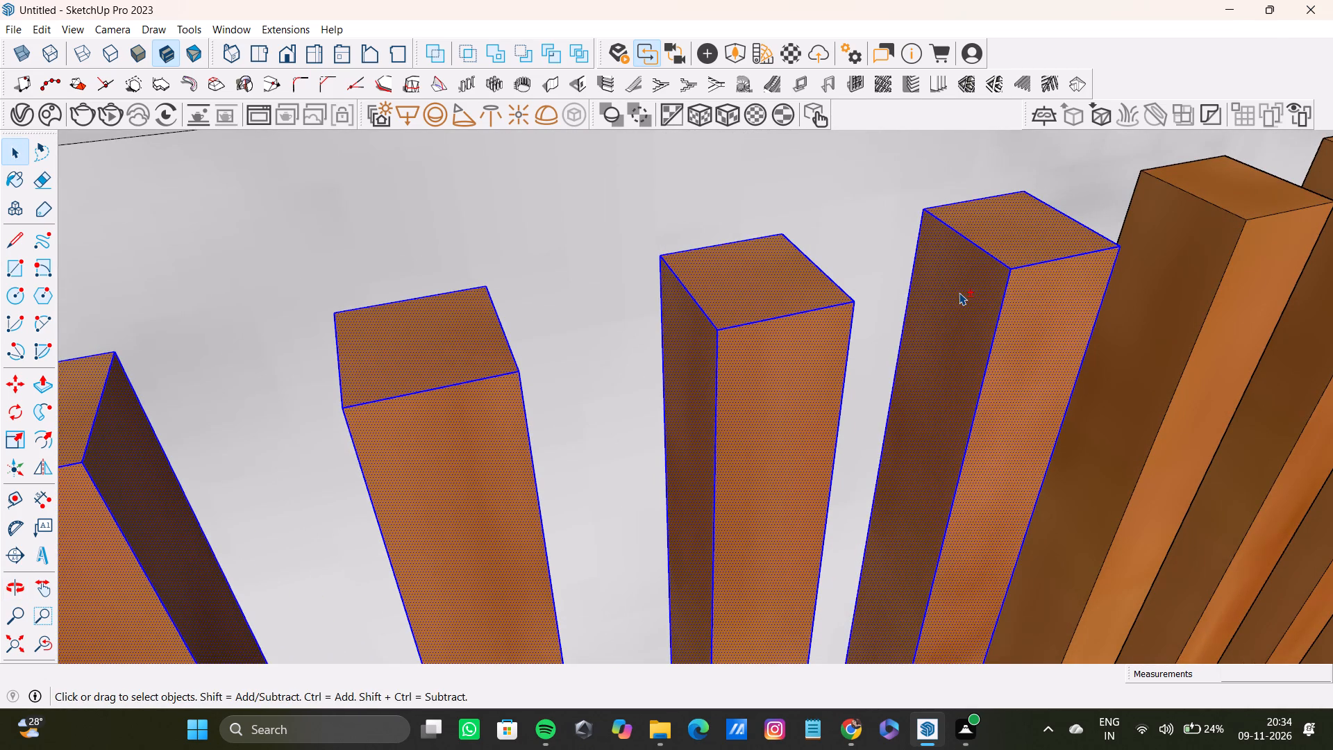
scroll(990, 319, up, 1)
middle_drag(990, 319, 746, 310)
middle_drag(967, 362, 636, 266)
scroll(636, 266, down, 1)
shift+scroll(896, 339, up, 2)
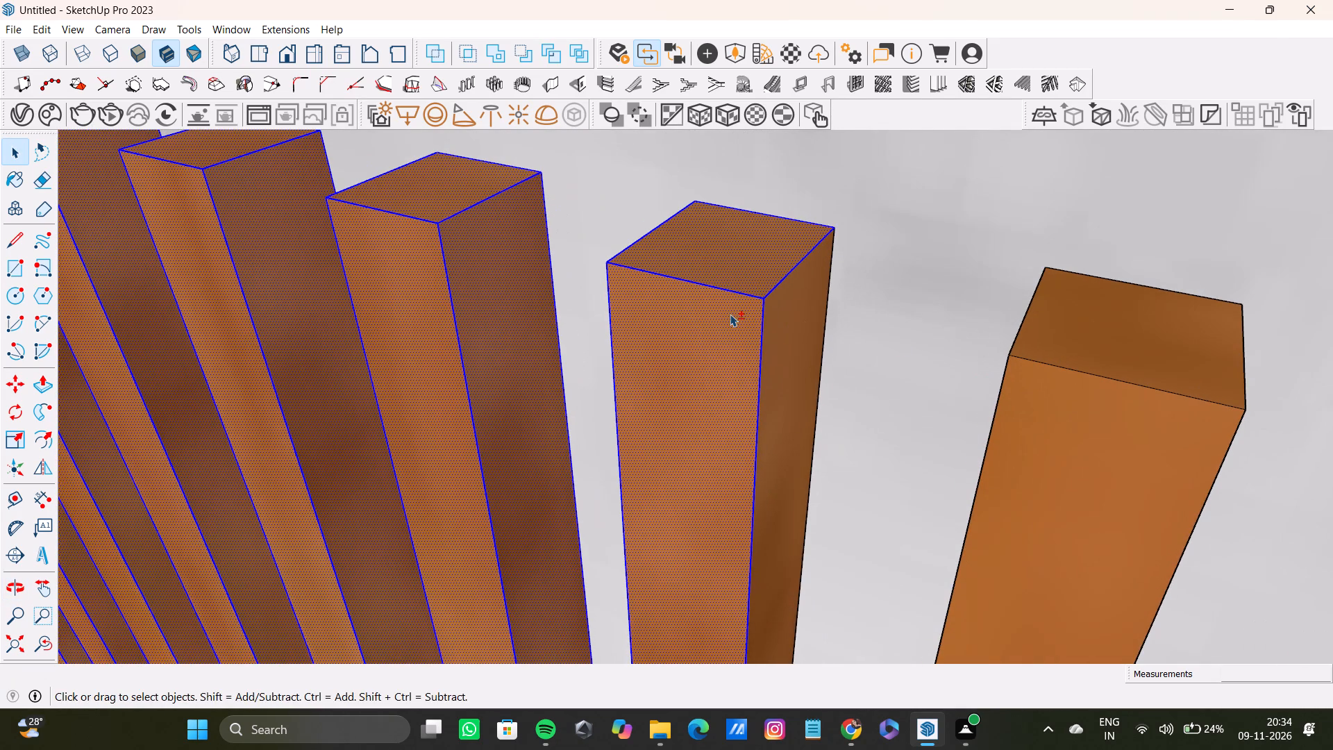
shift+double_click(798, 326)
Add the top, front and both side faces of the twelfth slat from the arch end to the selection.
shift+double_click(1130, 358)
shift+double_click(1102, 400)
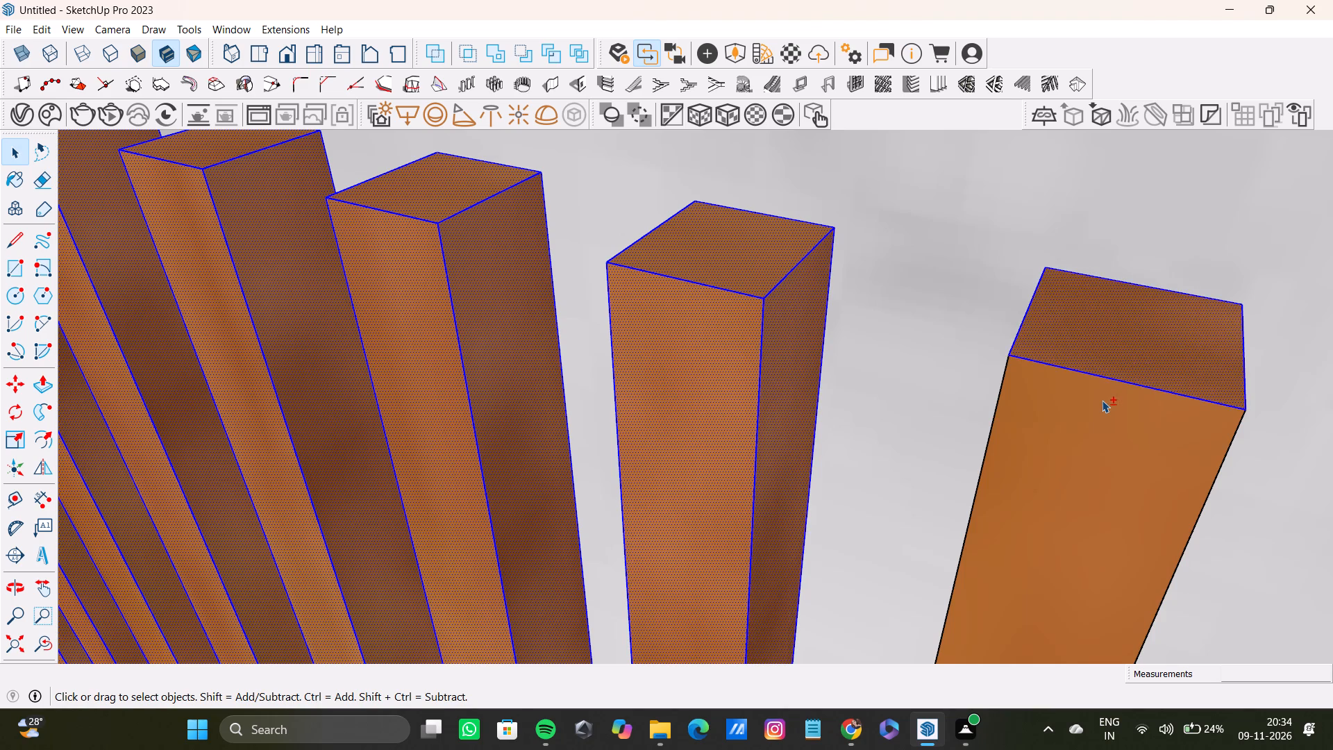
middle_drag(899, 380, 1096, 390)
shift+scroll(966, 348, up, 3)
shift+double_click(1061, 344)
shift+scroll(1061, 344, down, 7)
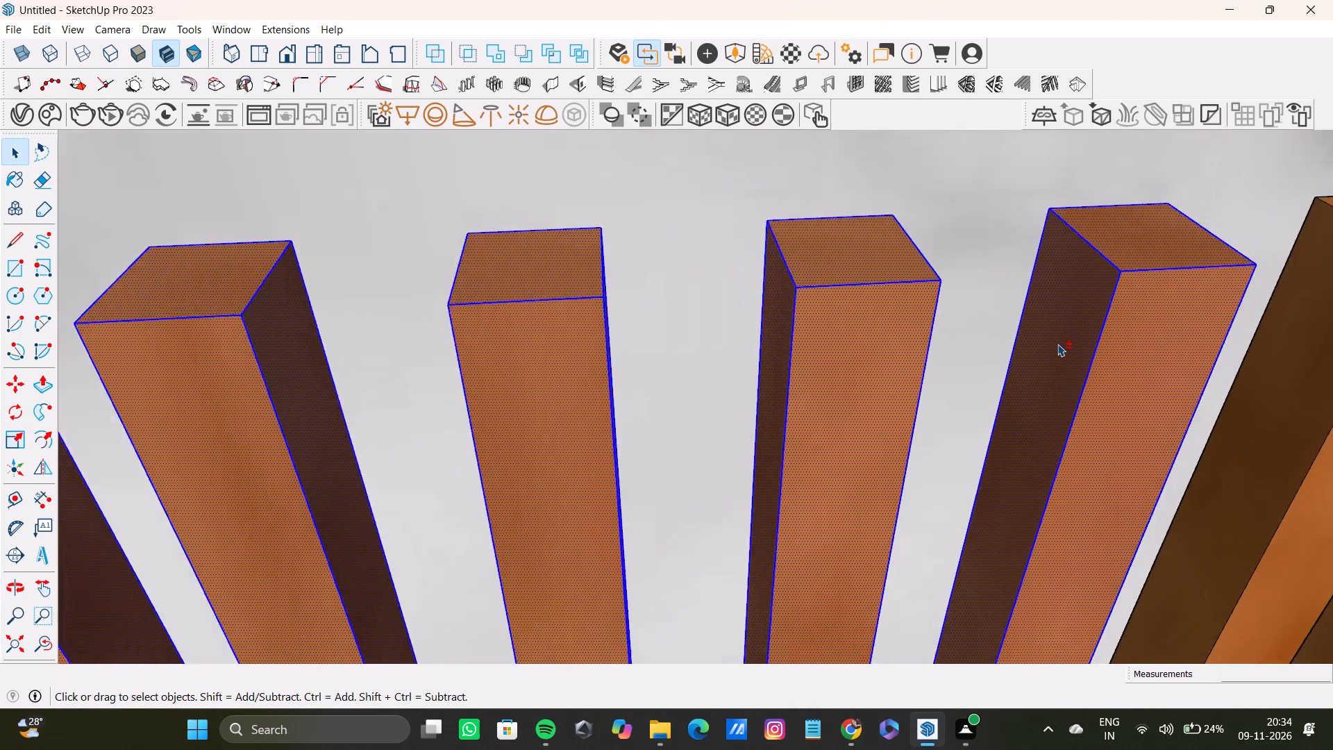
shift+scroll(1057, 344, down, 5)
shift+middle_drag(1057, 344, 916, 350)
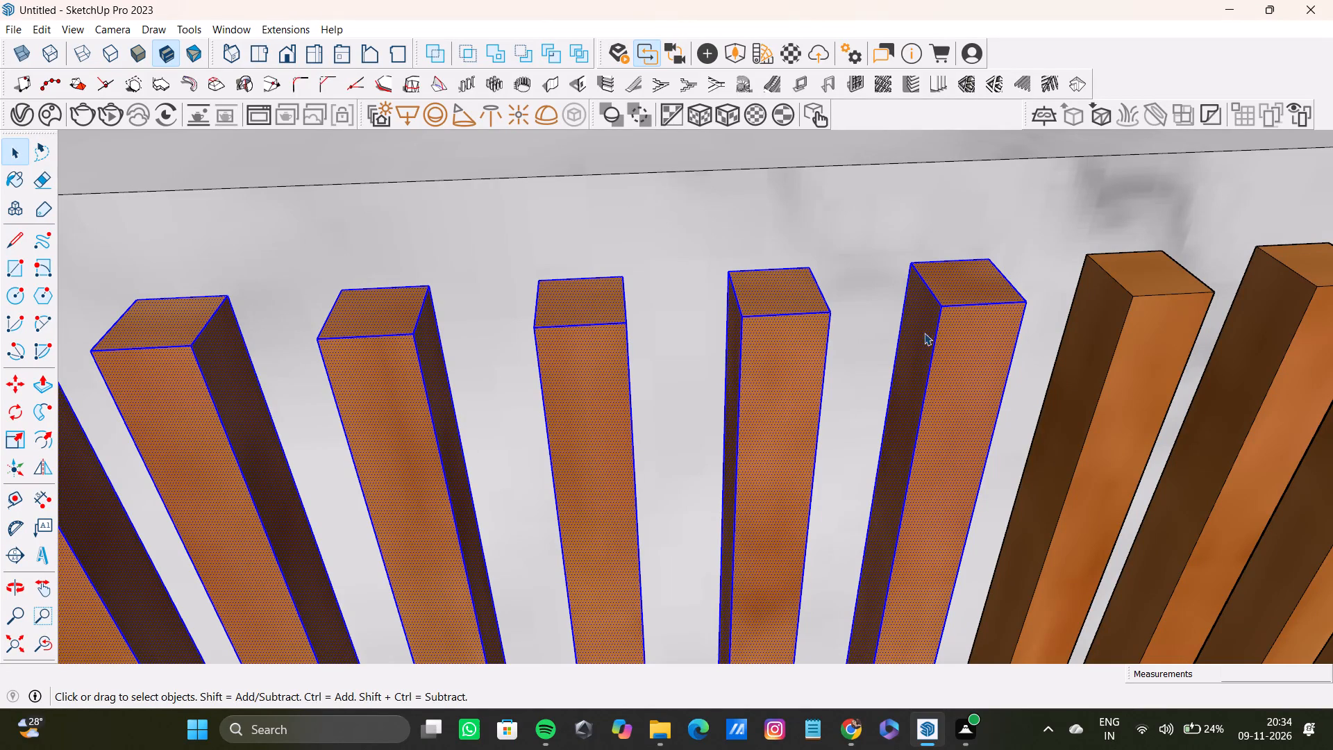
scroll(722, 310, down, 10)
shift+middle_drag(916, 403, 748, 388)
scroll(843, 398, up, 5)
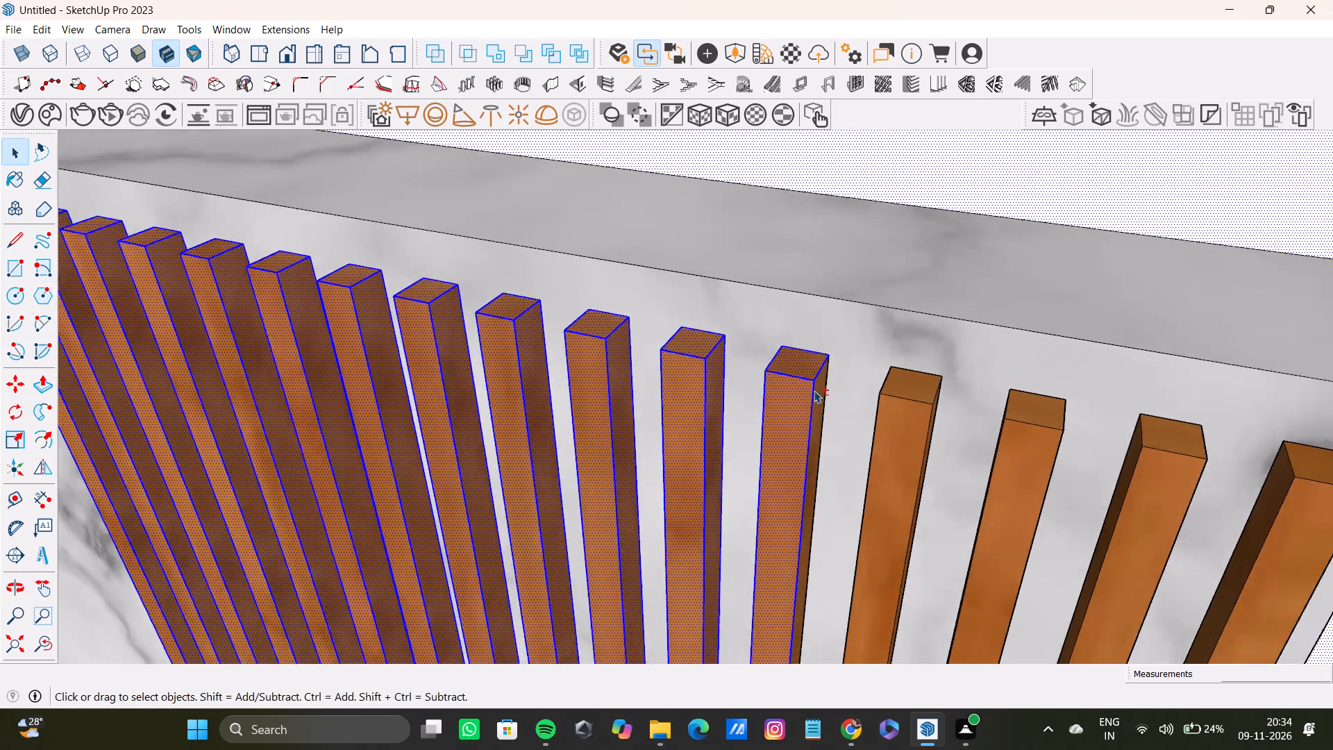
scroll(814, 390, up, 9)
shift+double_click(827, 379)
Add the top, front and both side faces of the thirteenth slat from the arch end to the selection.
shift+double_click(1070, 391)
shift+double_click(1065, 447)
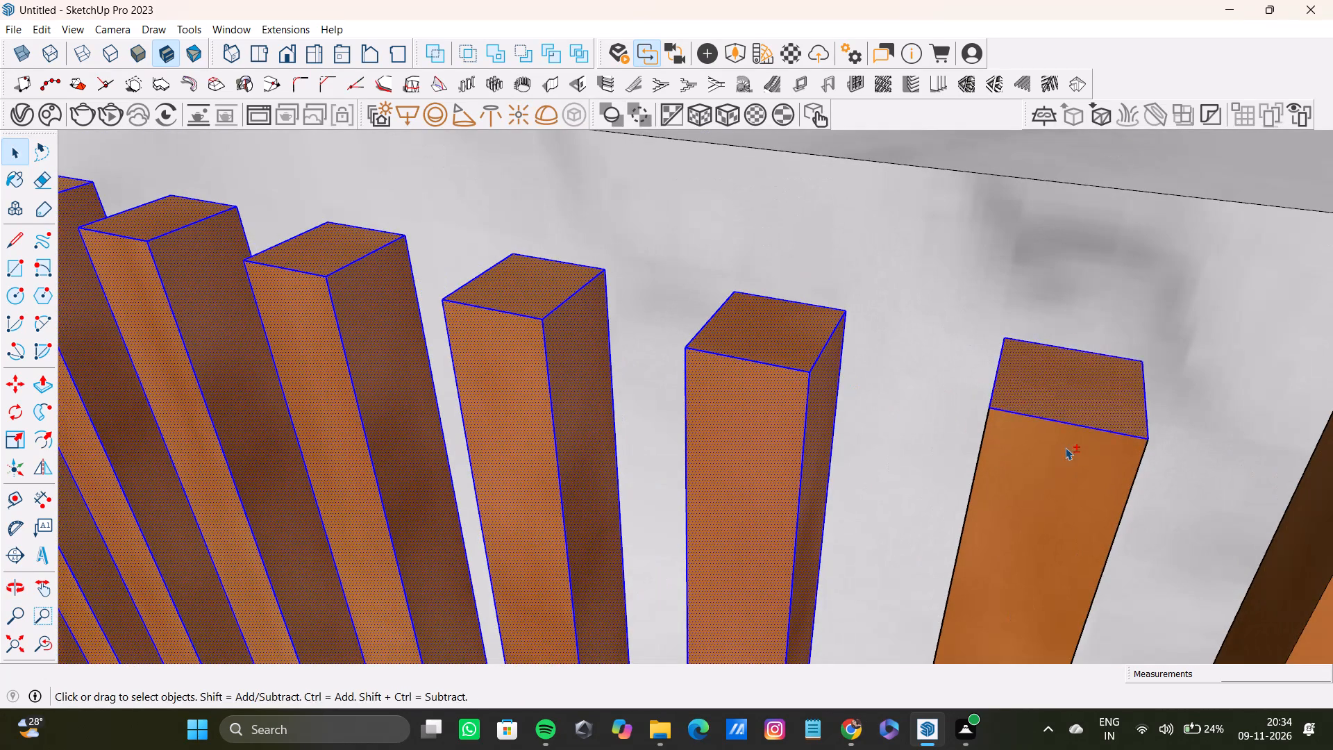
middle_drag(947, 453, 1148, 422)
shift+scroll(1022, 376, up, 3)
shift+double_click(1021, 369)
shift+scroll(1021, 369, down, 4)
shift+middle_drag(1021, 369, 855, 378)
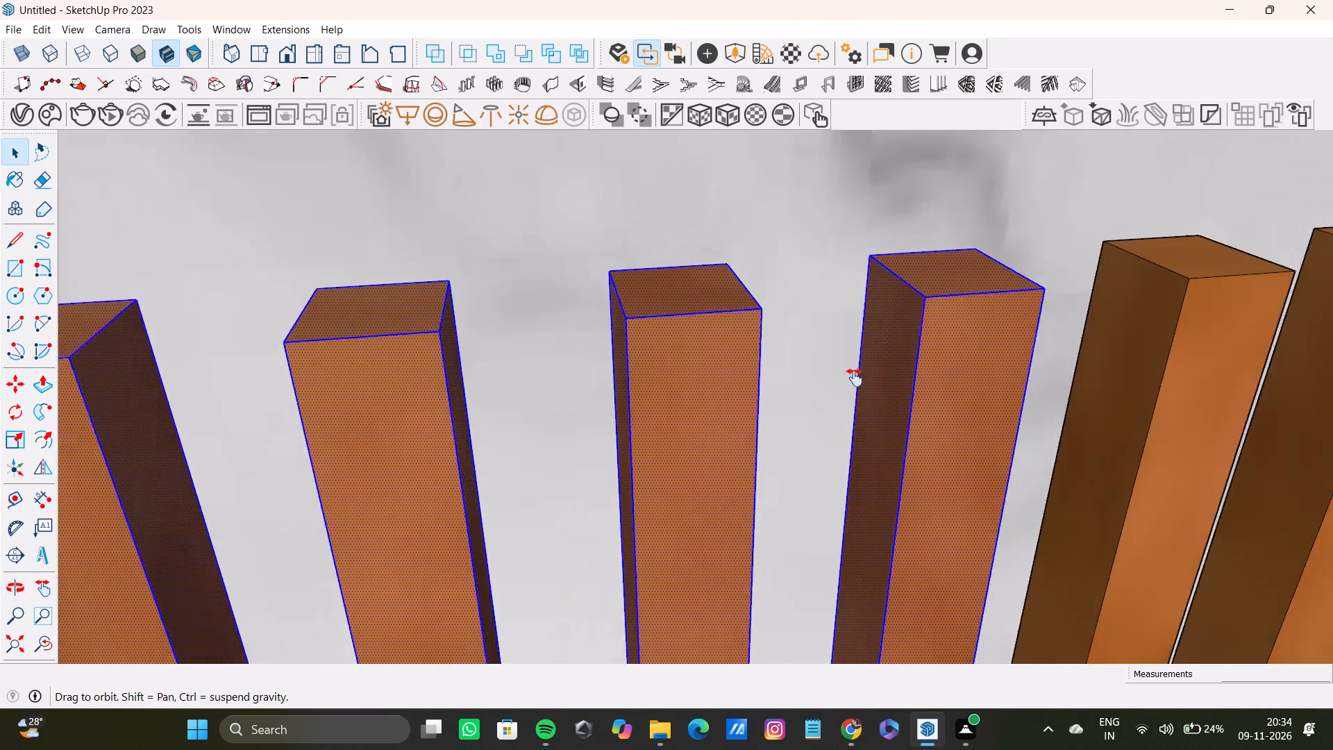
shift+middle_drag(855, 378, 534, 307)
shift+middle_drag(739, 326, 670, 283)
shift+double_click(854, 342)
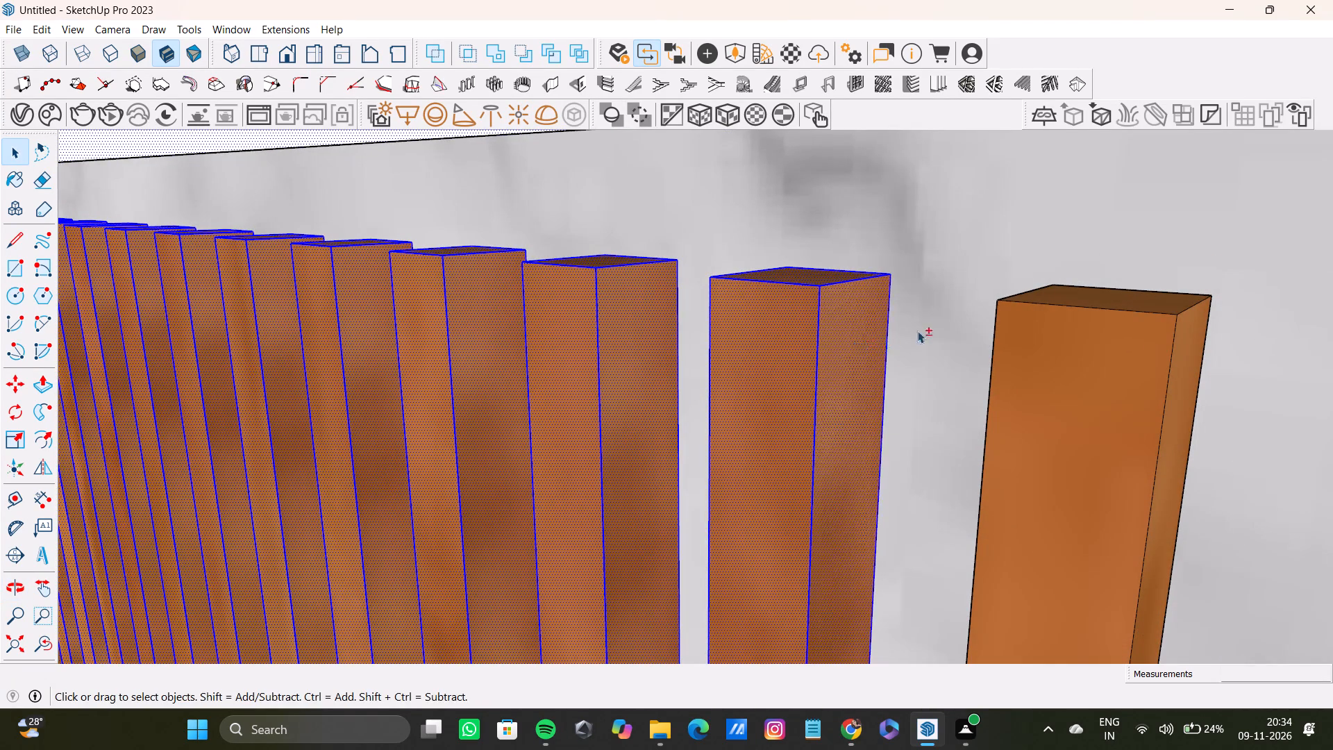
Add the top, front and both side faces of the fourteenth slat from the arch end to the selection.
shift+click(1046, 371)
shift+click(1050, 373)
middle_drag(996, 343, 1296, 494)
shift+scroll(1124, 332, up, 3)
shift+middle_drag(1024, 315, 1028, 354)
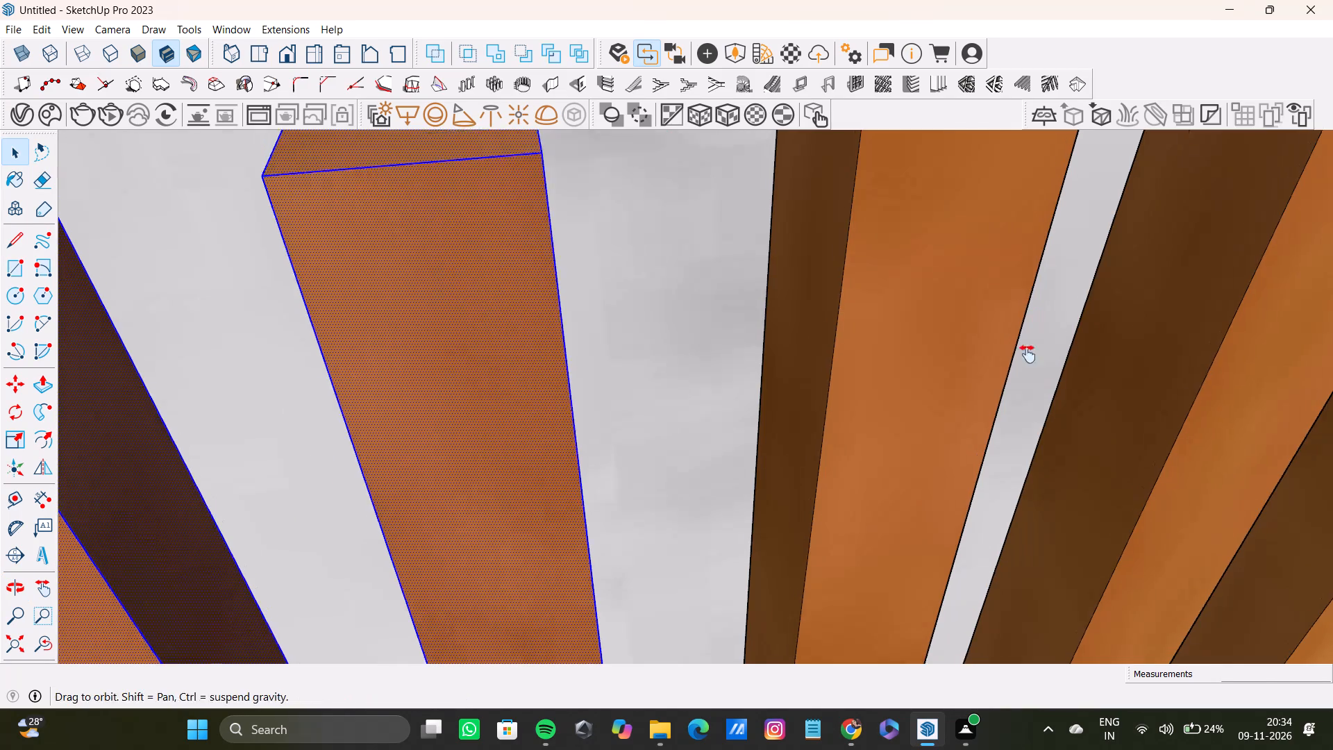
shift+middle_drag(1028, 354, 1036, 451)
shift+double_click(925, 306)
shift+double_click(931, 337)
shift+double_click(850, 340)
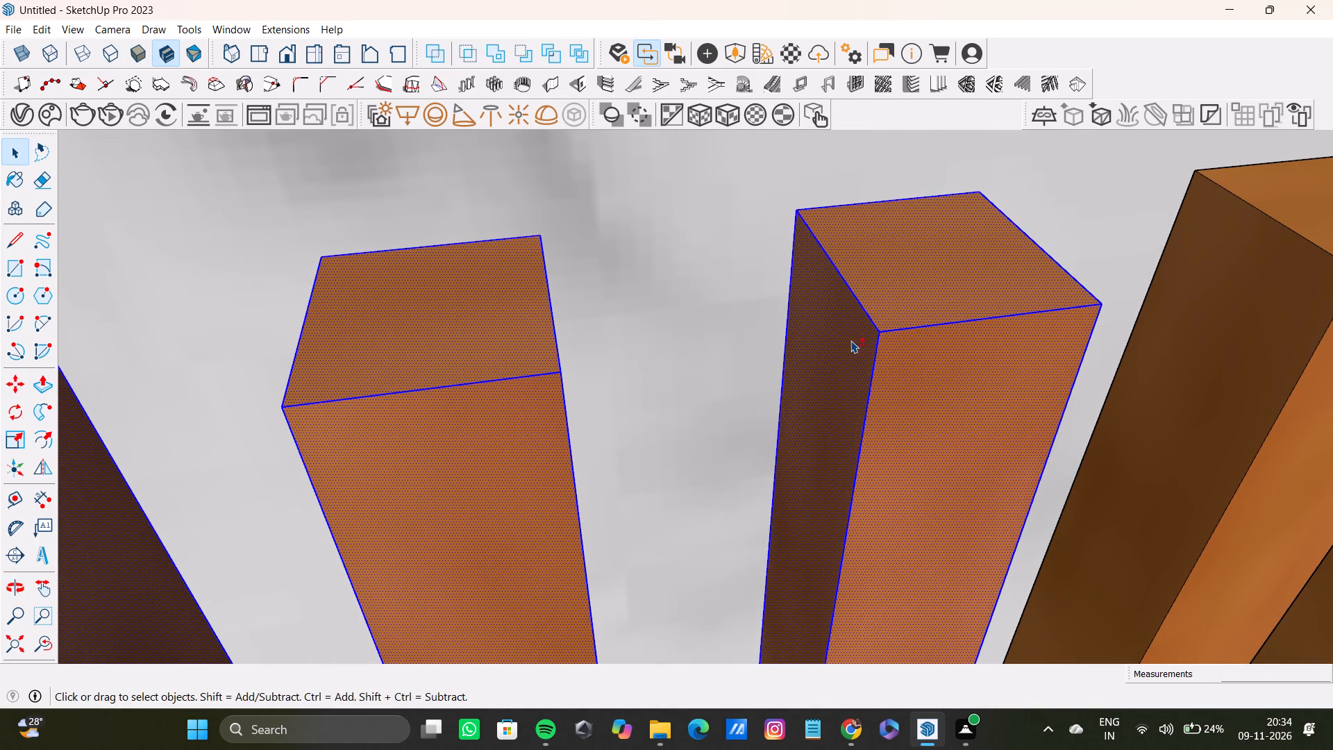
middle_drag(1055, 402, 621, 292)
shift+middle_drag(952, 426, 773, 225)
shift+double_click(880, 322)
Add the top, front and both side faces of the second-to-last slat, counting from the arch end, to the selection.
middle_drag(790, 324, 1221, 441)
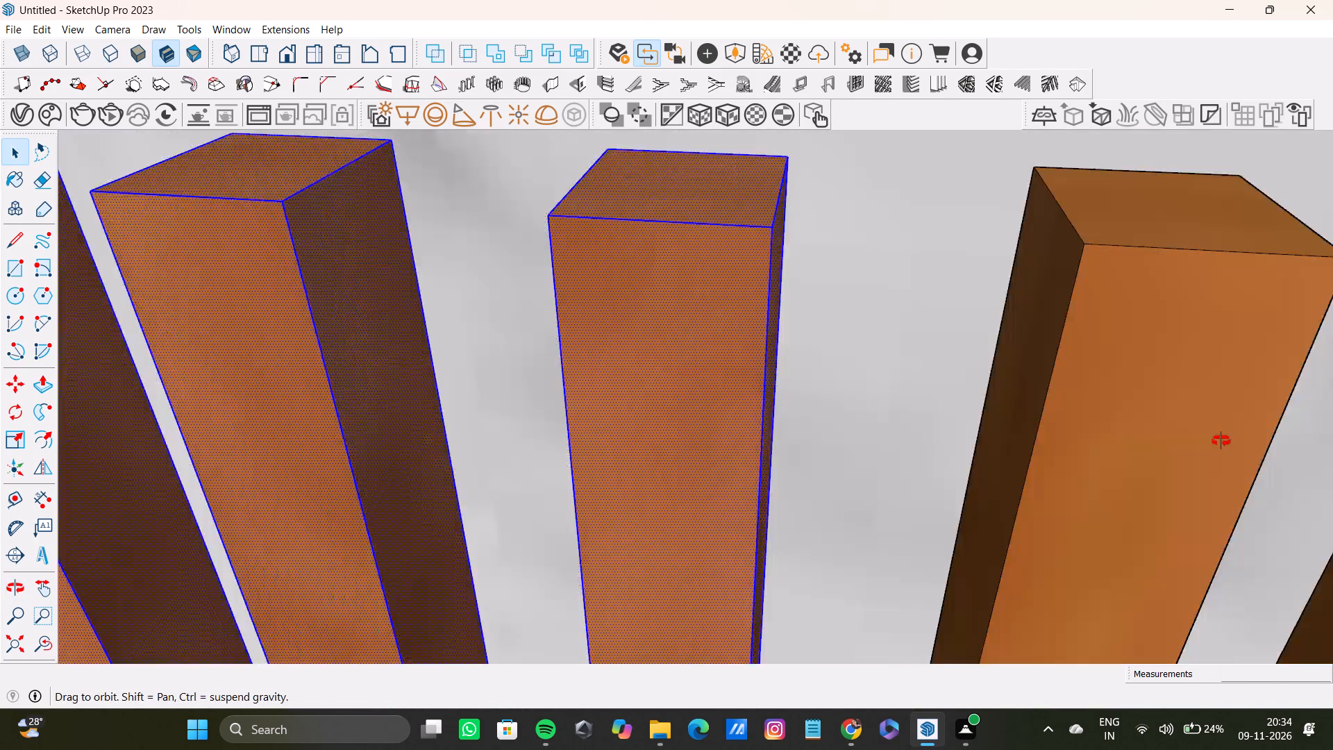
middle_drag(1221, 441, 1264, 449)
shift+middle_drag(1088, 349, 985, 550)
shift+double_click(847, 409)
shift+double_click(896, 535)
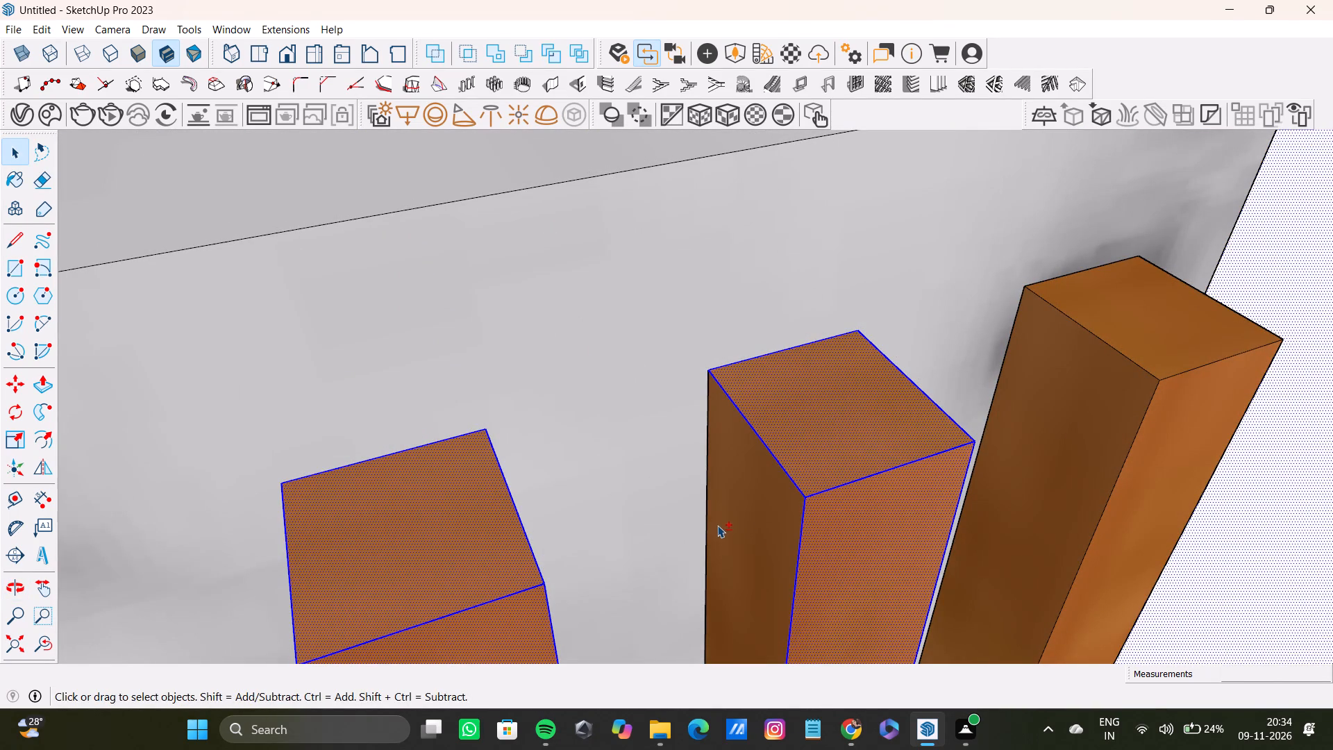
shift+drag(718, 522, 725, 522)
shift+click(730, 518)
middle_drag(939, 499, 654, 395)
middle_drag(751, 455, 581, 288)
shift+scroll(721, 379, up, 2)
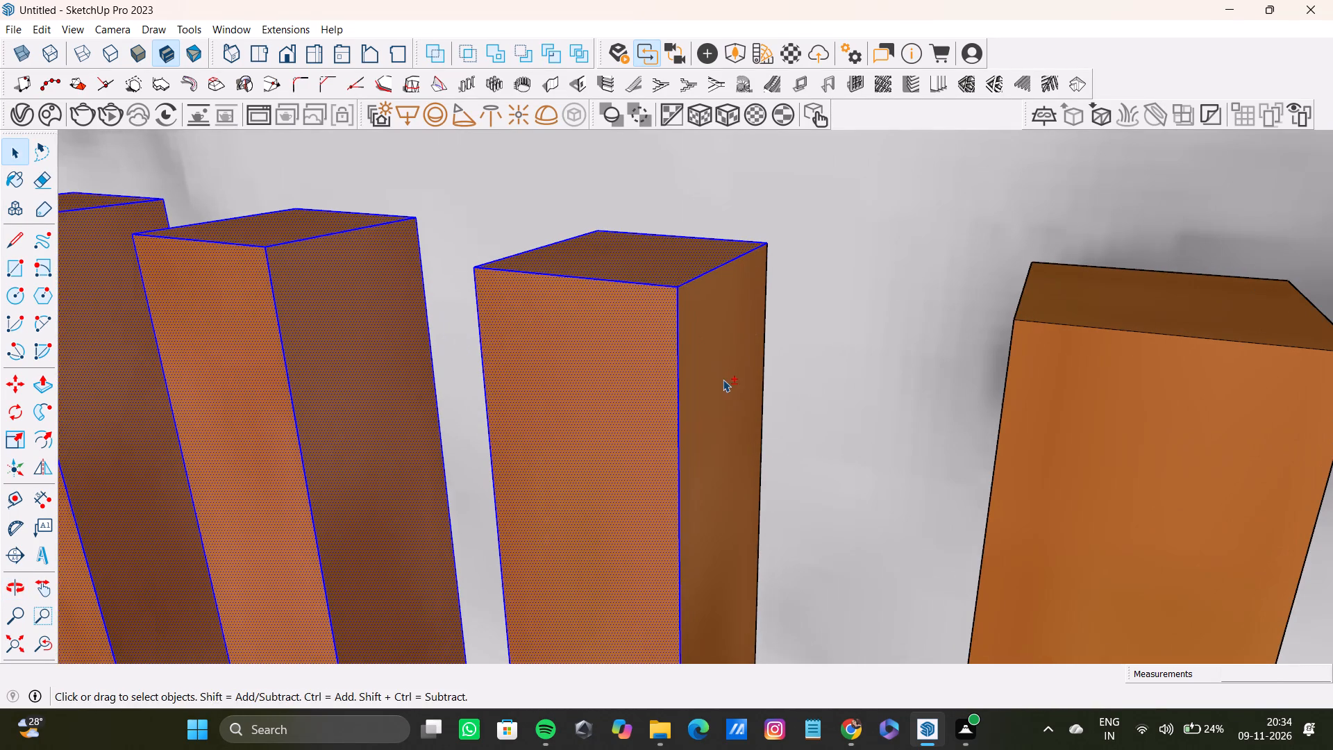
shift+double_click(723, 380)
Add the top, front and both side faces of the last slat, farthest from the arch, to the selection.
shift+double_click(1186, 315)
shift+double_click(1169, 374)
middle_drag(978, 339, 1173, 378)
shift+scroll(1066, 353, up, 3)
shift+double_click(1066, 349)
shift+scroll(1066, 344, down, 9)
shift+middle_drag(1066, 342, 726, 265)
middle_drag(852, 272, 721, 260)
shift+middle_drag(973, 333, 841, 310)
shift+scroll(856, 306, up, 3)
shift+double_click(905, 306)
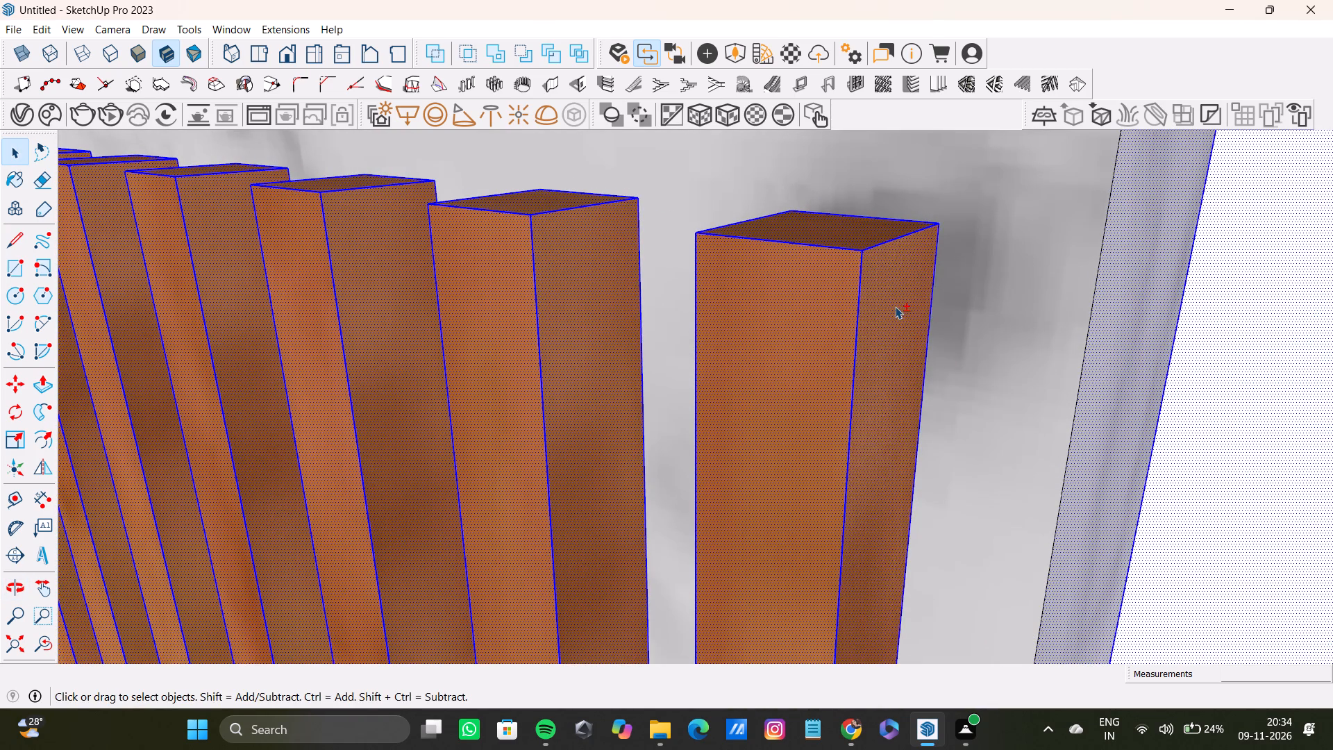
Return to the furnished room, clear the entire selection and close the open room group.
shift+scroll(895, 306, down, 8)
click(17, 642)
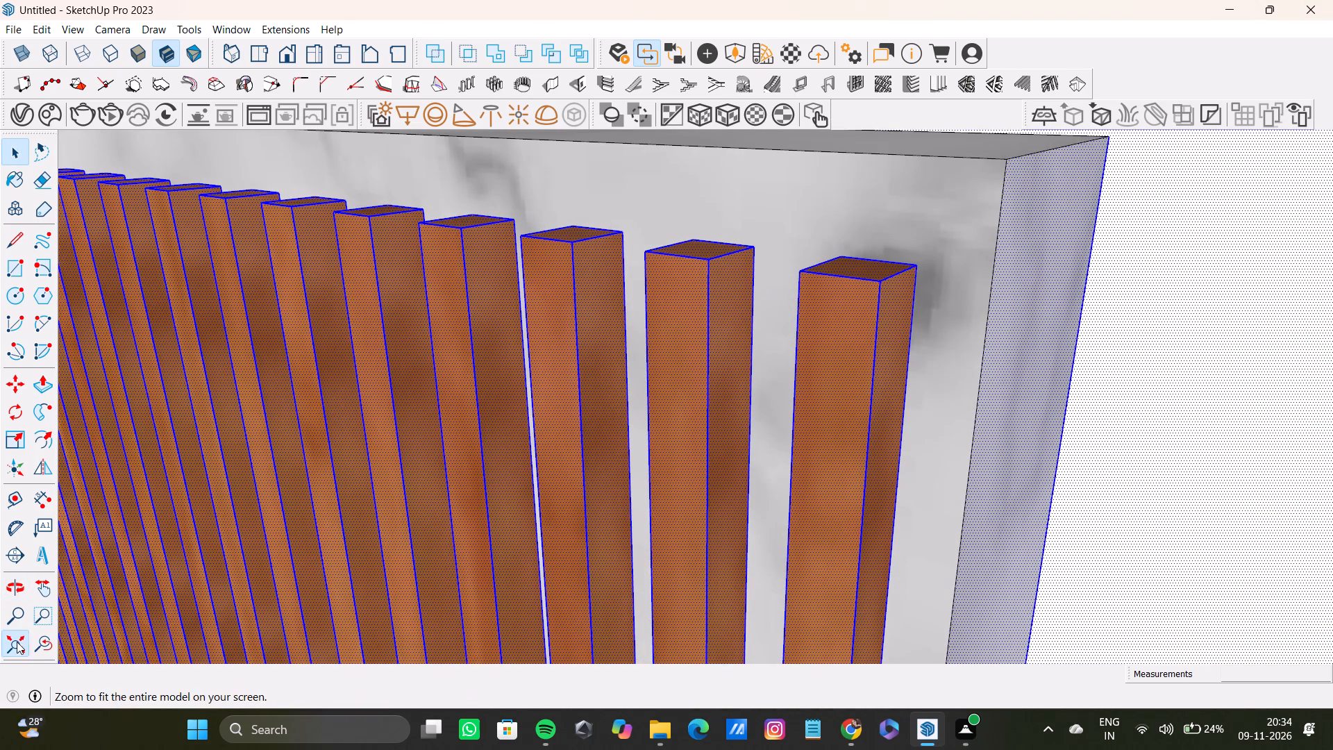
middle_drag(583, 583, 623, 589)
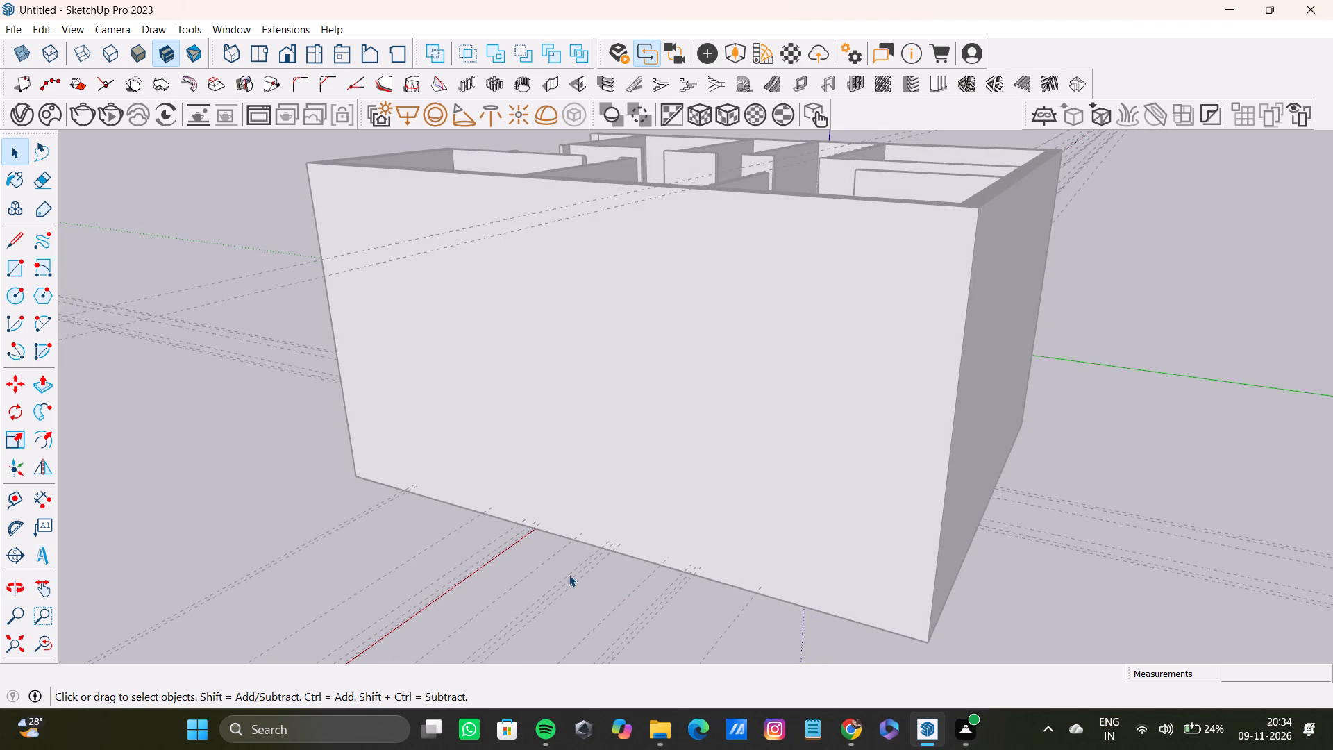
scroll(1098, 512, down, 6)
shift+middle_drag(540, 336, 860, 490)
scroll(576, 407, up, 3)
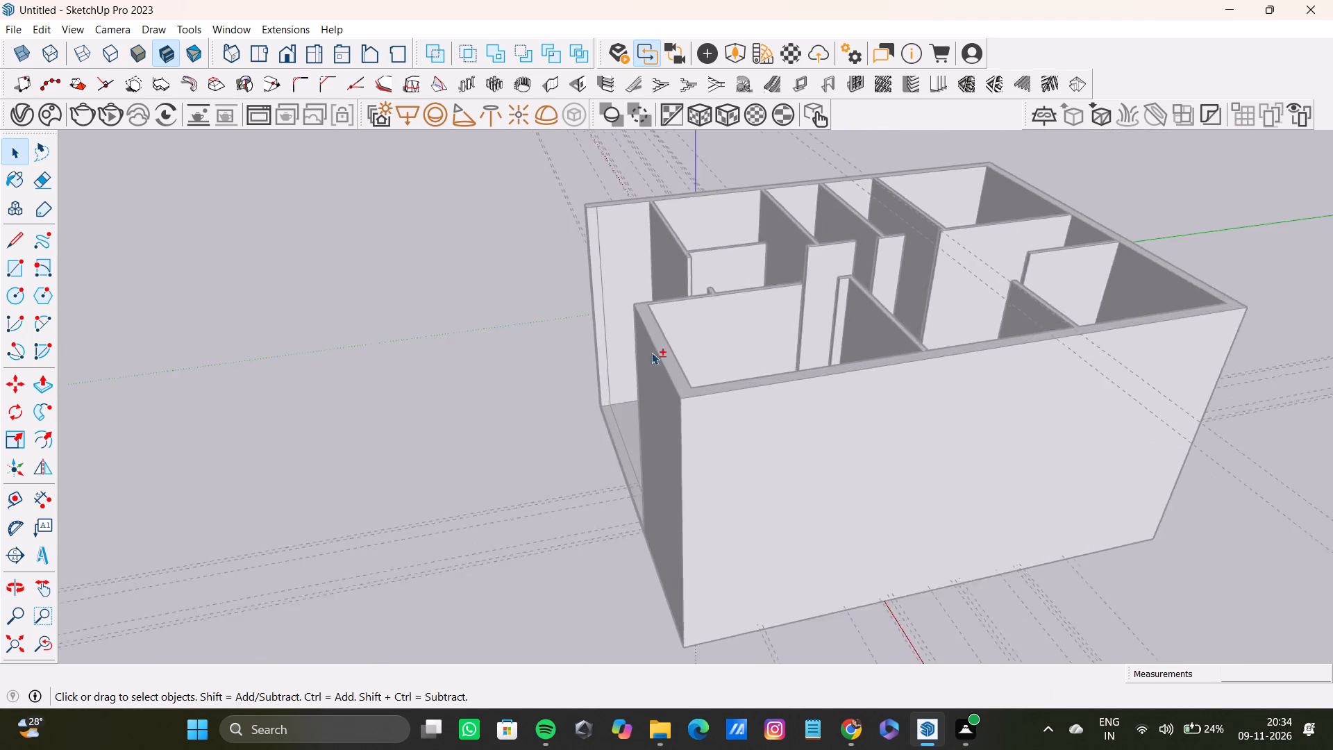
scroll(651, 352, up, 2)
shift+middle_drag(652, 352, 1236, 550)
scroll(957, 399, up, 12)
shift+middle_drag(694, 272, 701, 360)
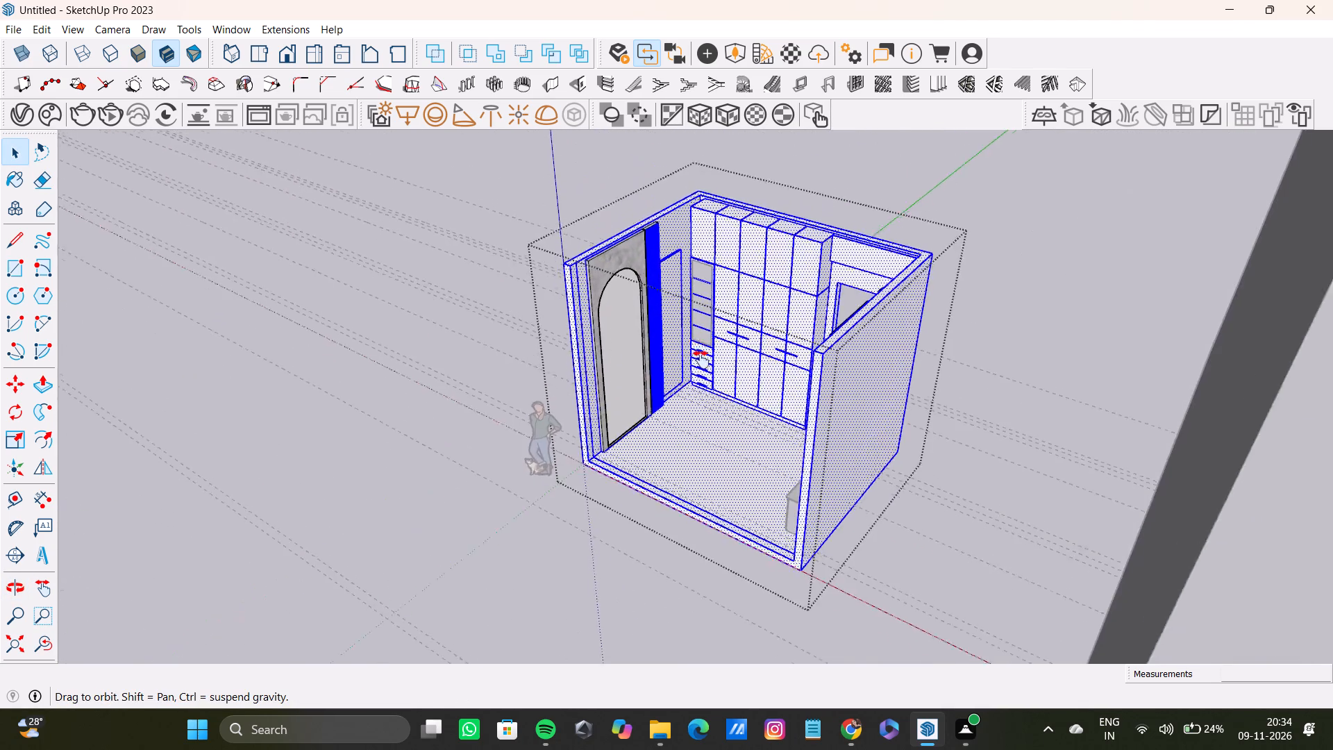
shift+middle_drag(701, 360, 846, 356)
shift+click(716, 167)
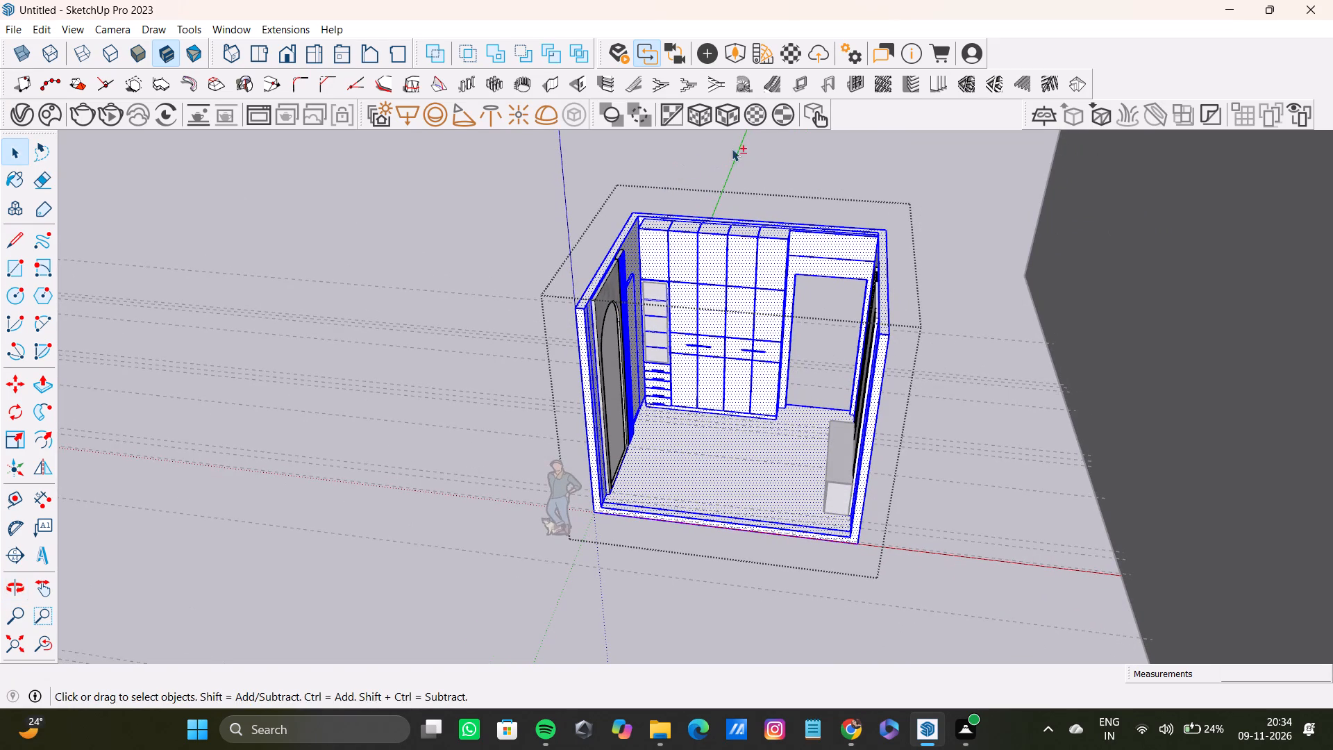
click(915, 222)
scroll(742, 263, up, 10)
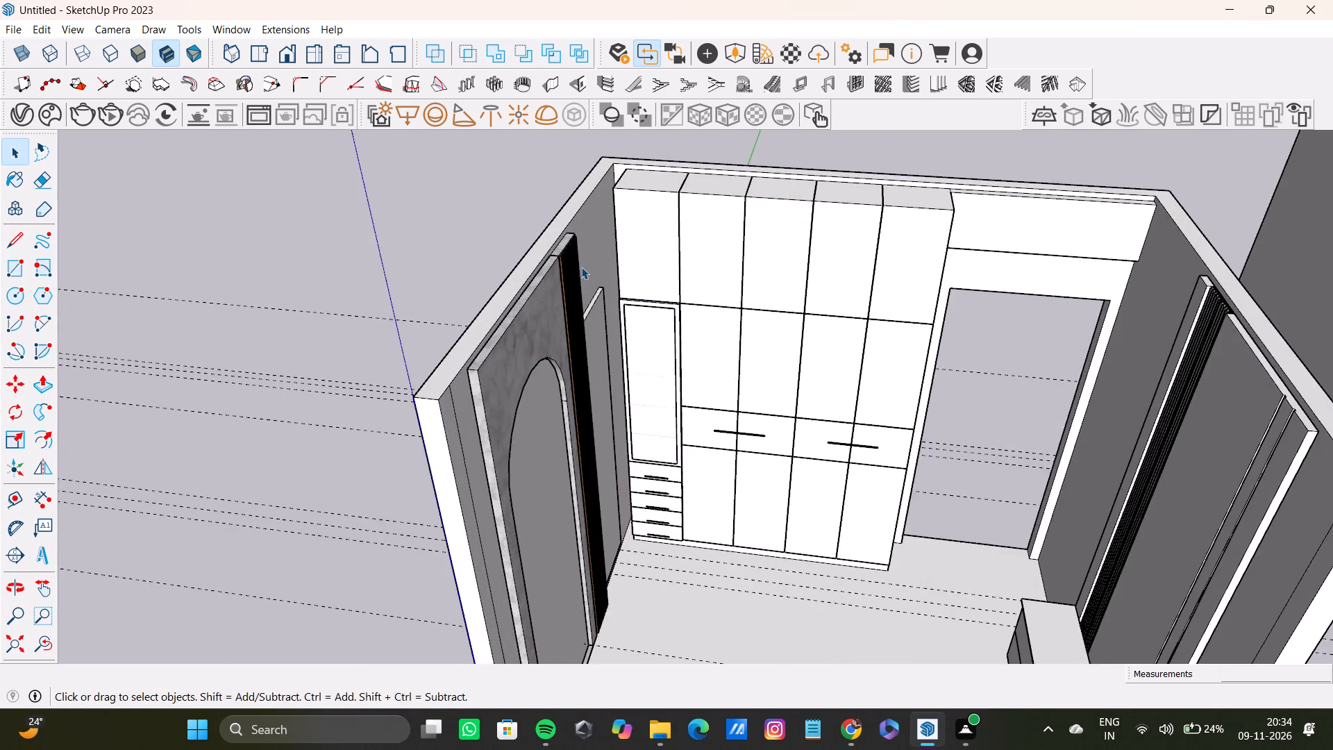
Reopen the group containing the wood slats and select the front, top and side faces of the first slat beside the marble arch panel.
scroll(581, 267, up, 20)
scroll(581, 267, up, 3)
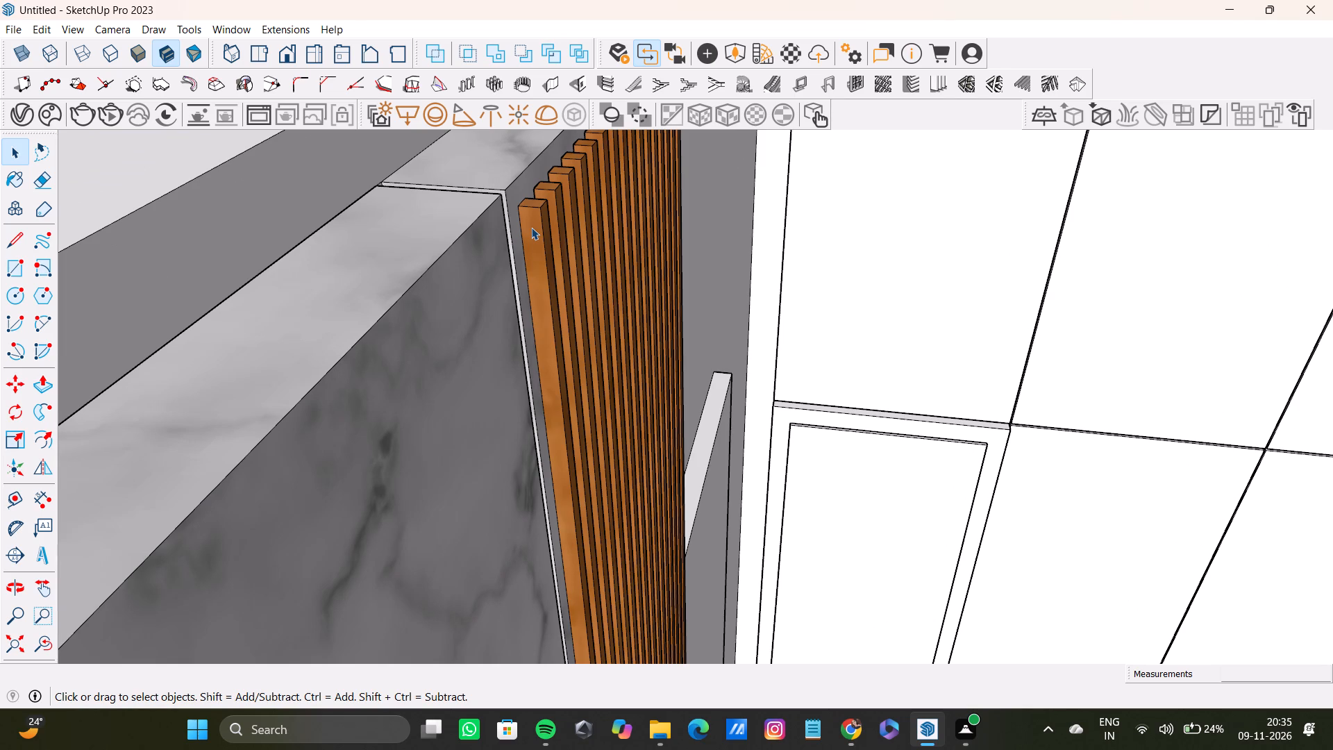
shift+double_click(539, 222)
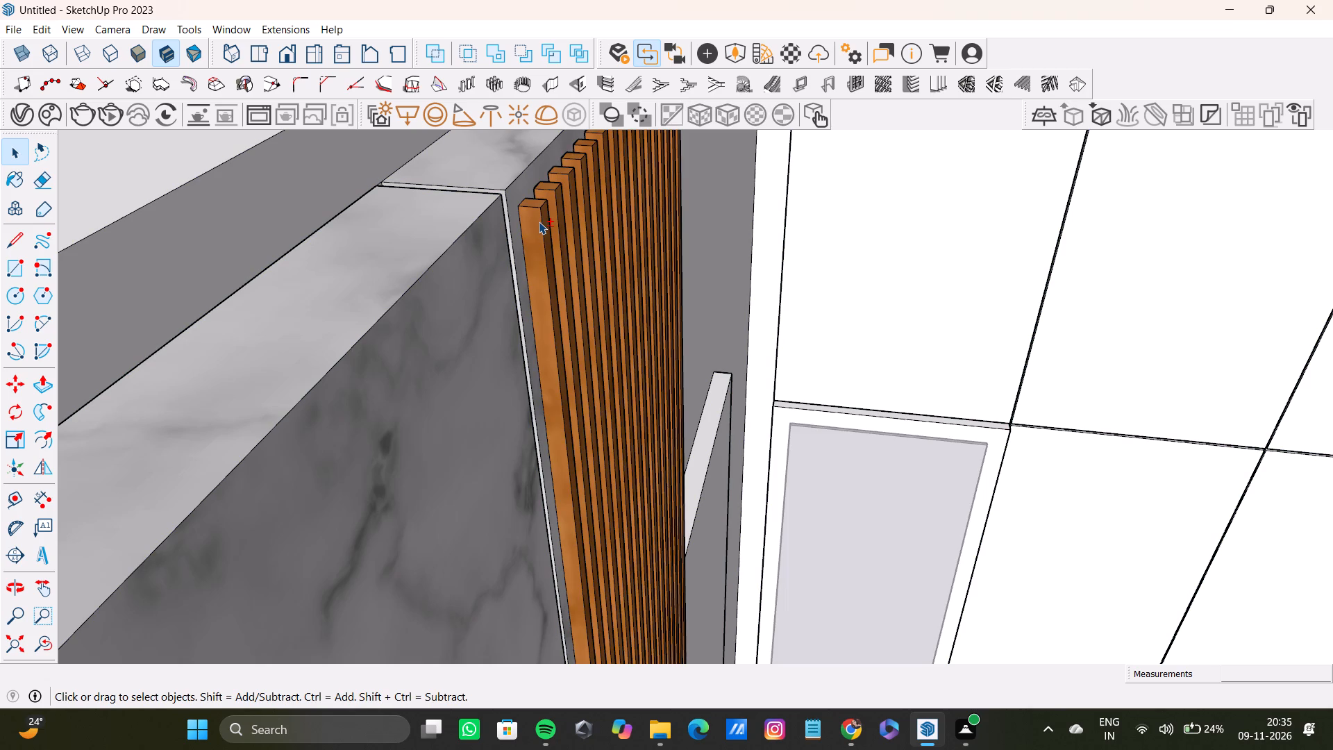
shift+double_click(539, 222)
shift+scroll(539, 213, up, 16)
shift+middle_click(539, 212)
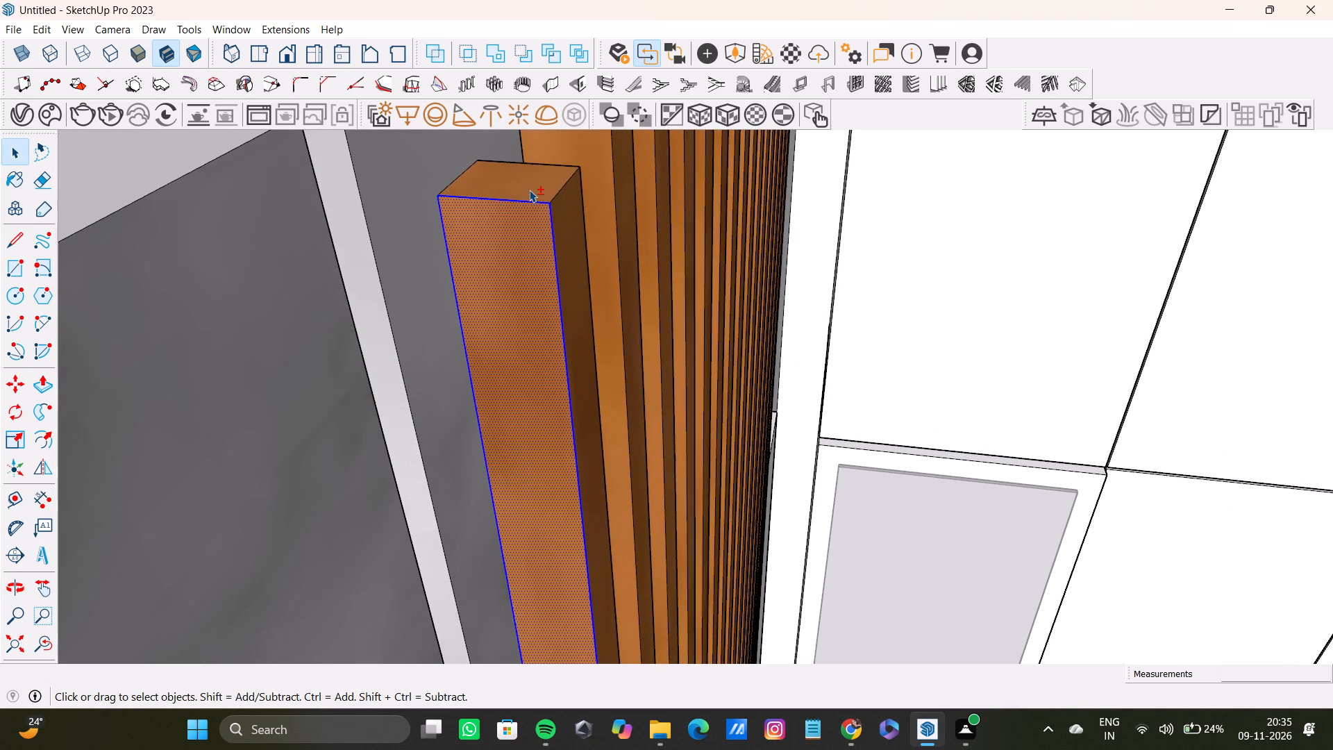
shift+double_click(528, 188)
shift+double_click(564, 228)
middle_drag(567, 233, 564, 294)
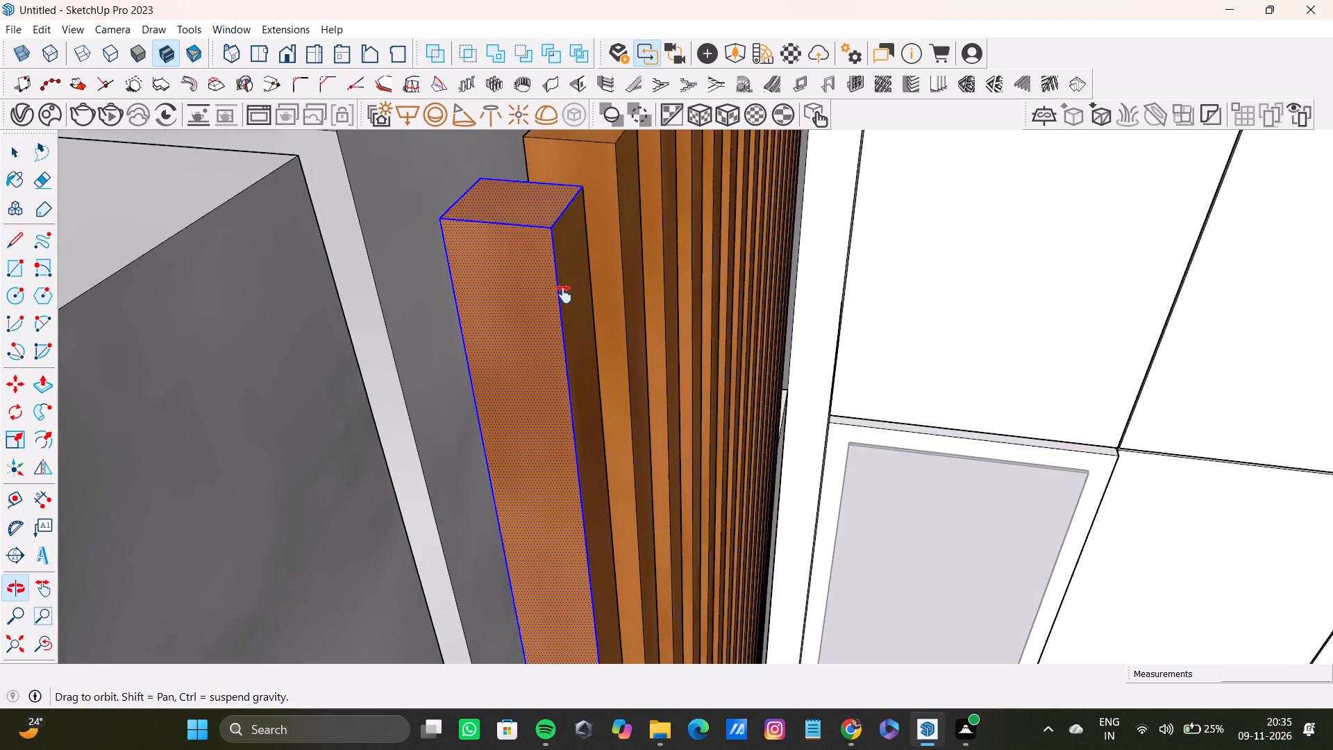
middle_drag(564, 294, 524, 306)
shift+double_click(588, 293)
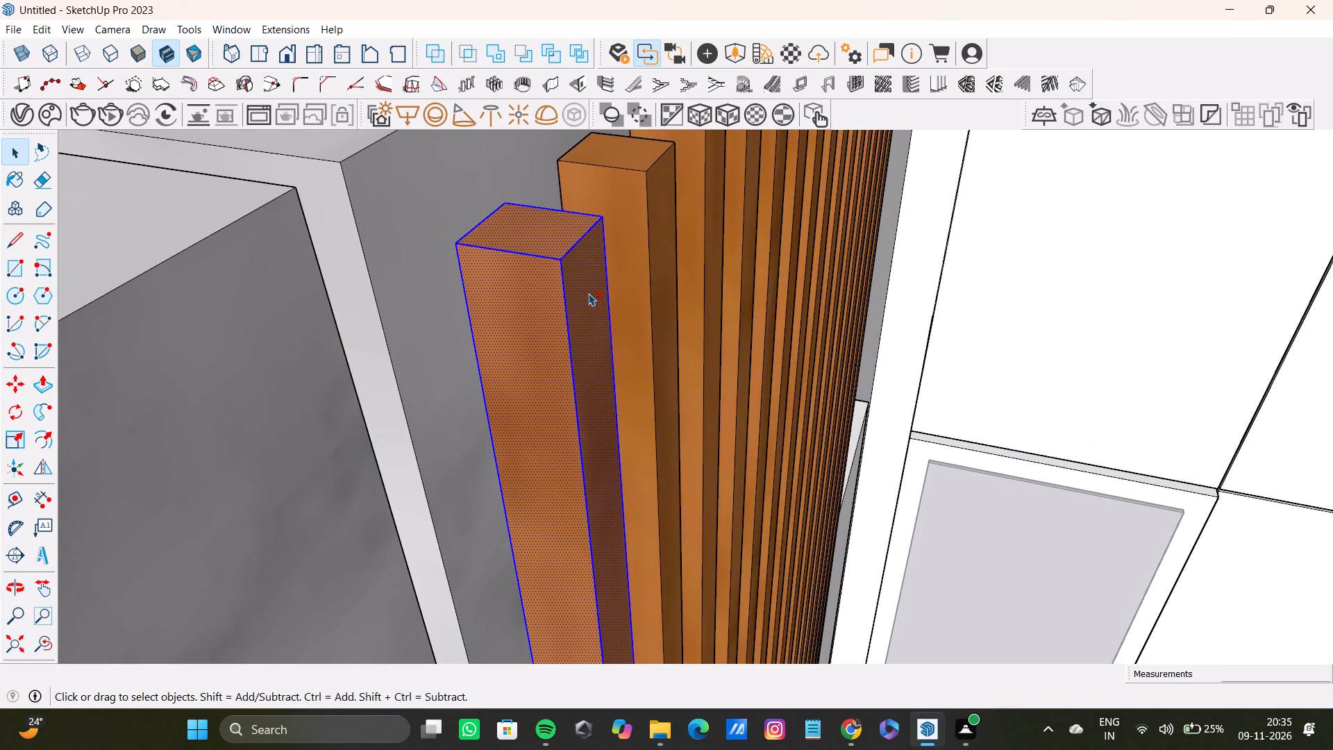
middle_drag(640, 314, 463, 303)
shift+scroll(699, 264, up, 1)
shift+middle_drag(699, 264, 358, 398)
scroll(601, 331, up, 3)
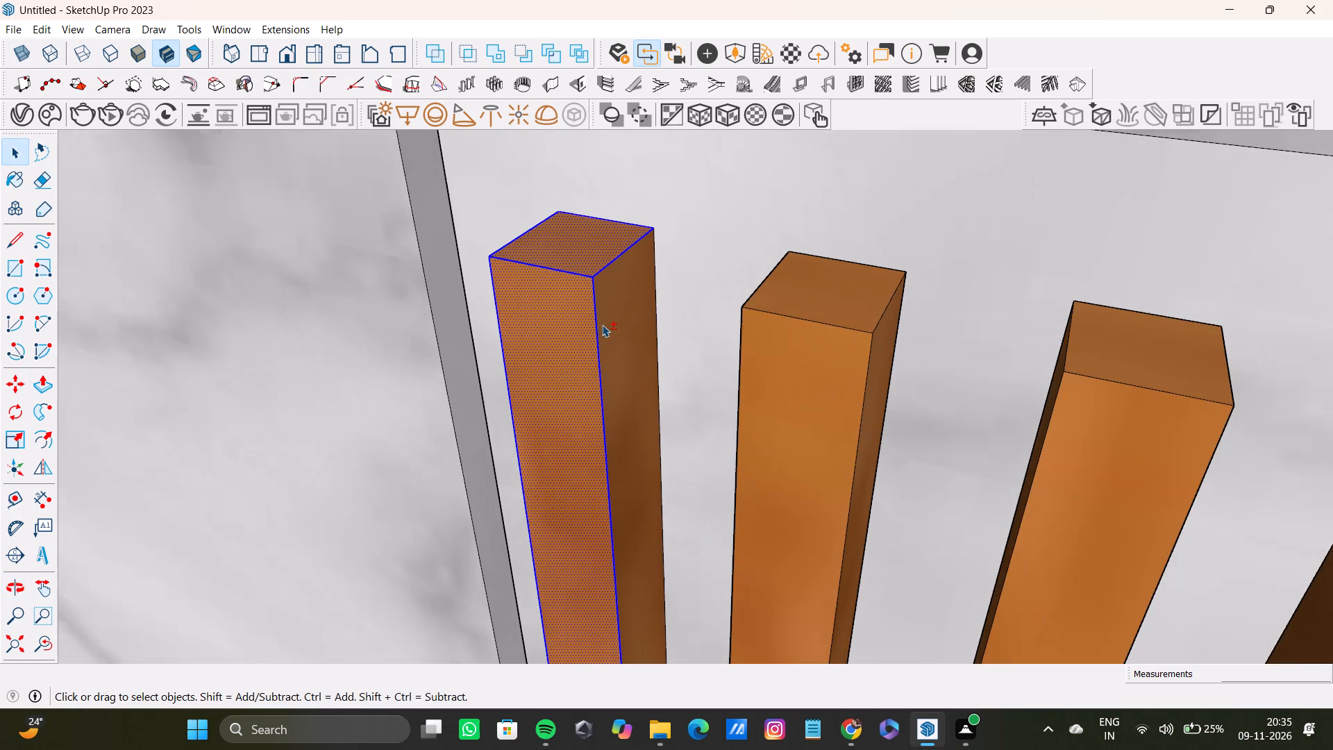
shift+double_click(620, 314)
Add the top, front and both side faces of the second slat from the arch end to the selection.
shift+double_click(777, 301)
shift+double_click(810, 357)
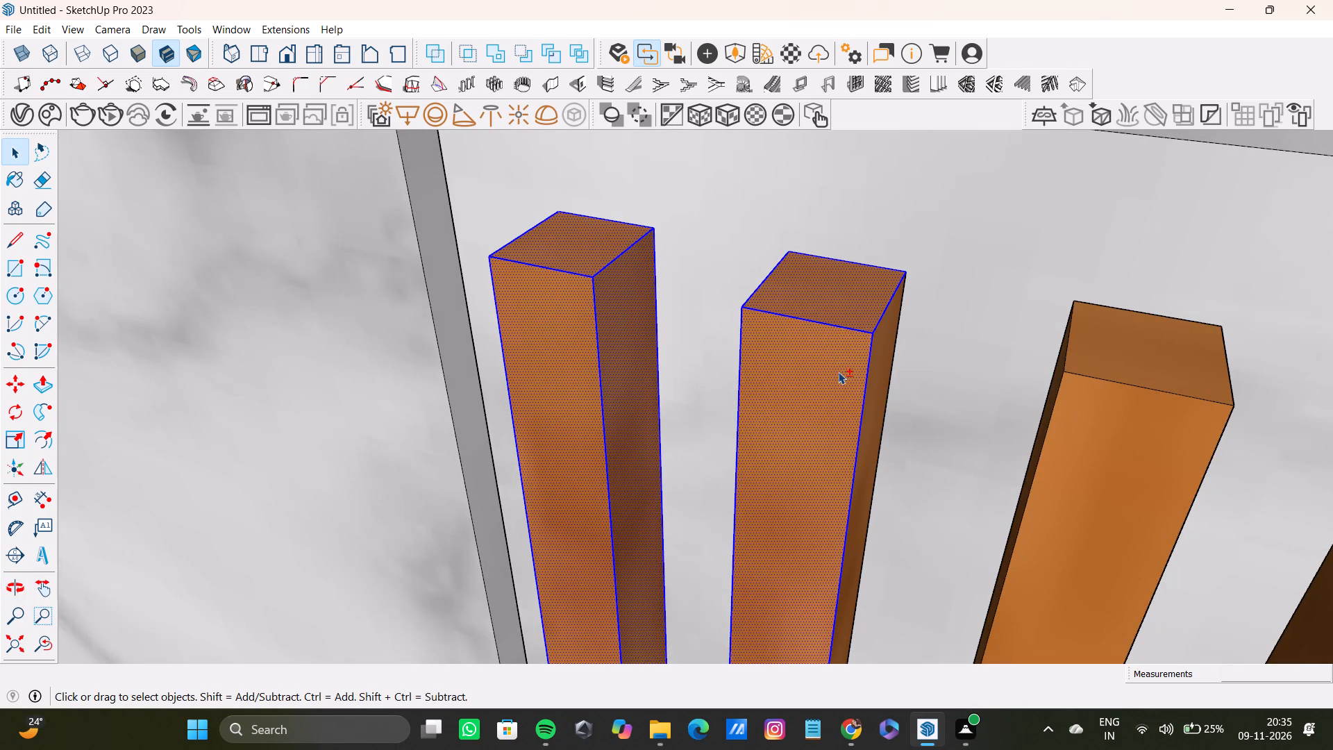
shift+middle_drag(742, 422, 561, 424)
shift+double_click(696, 385)
shift+middle_drag(533, 351, 533, 352)
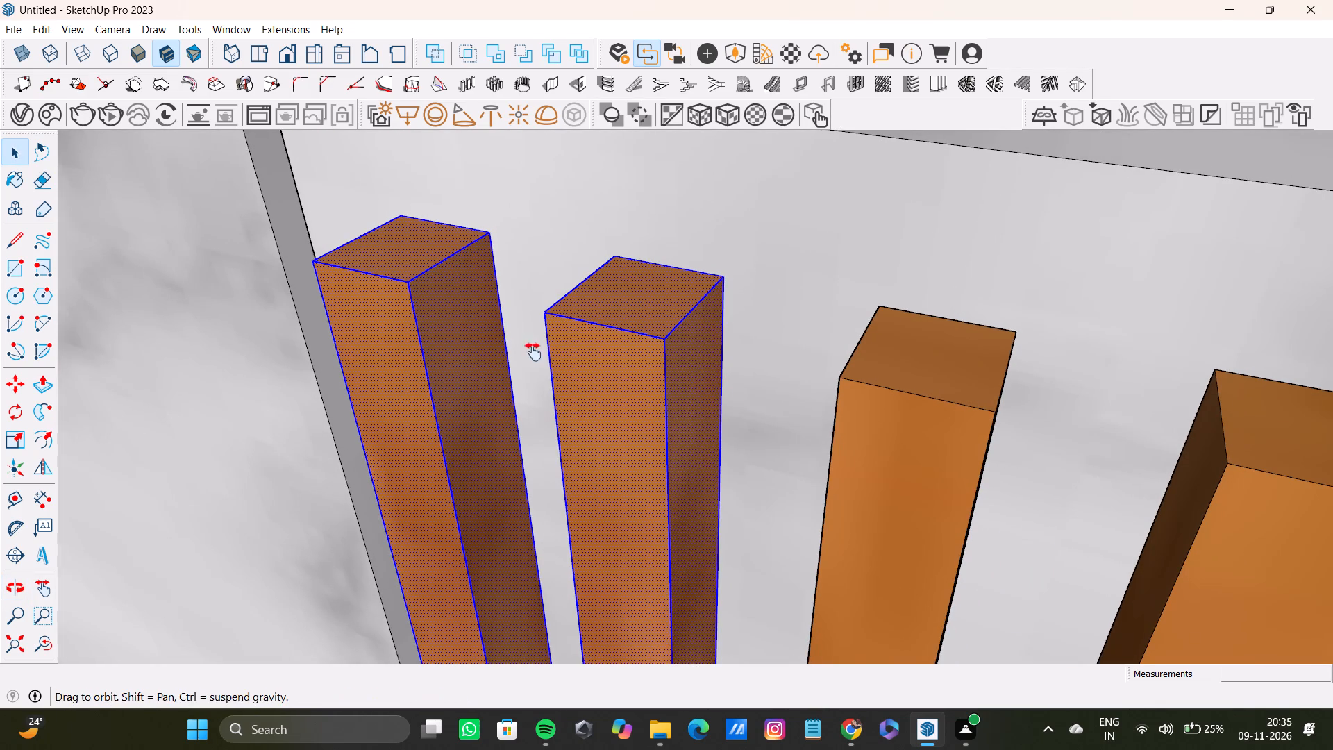
shift+middle_drag(533, 352, 853, 399)
shift+double_click(671, 394)
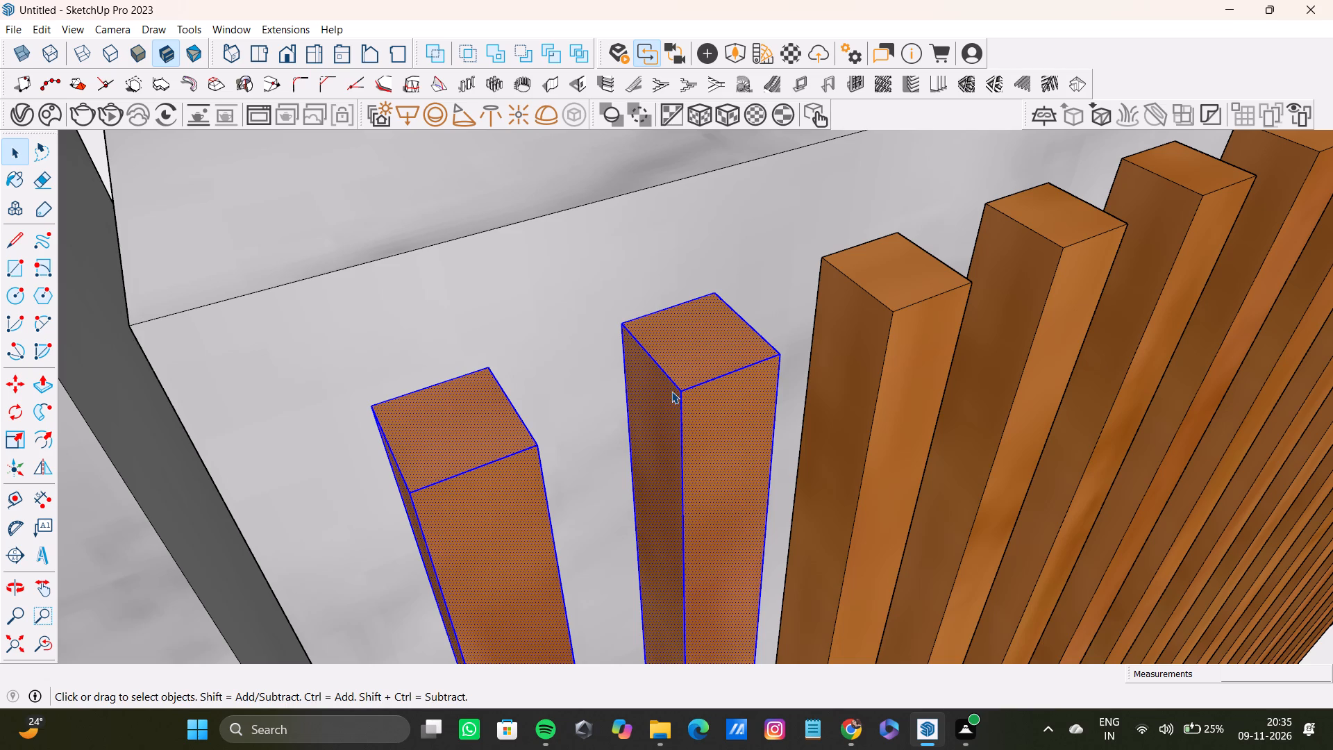
Add the top, front and both side faces of the third slat from the arch end to the selection.
shift+double_click(914, 292)
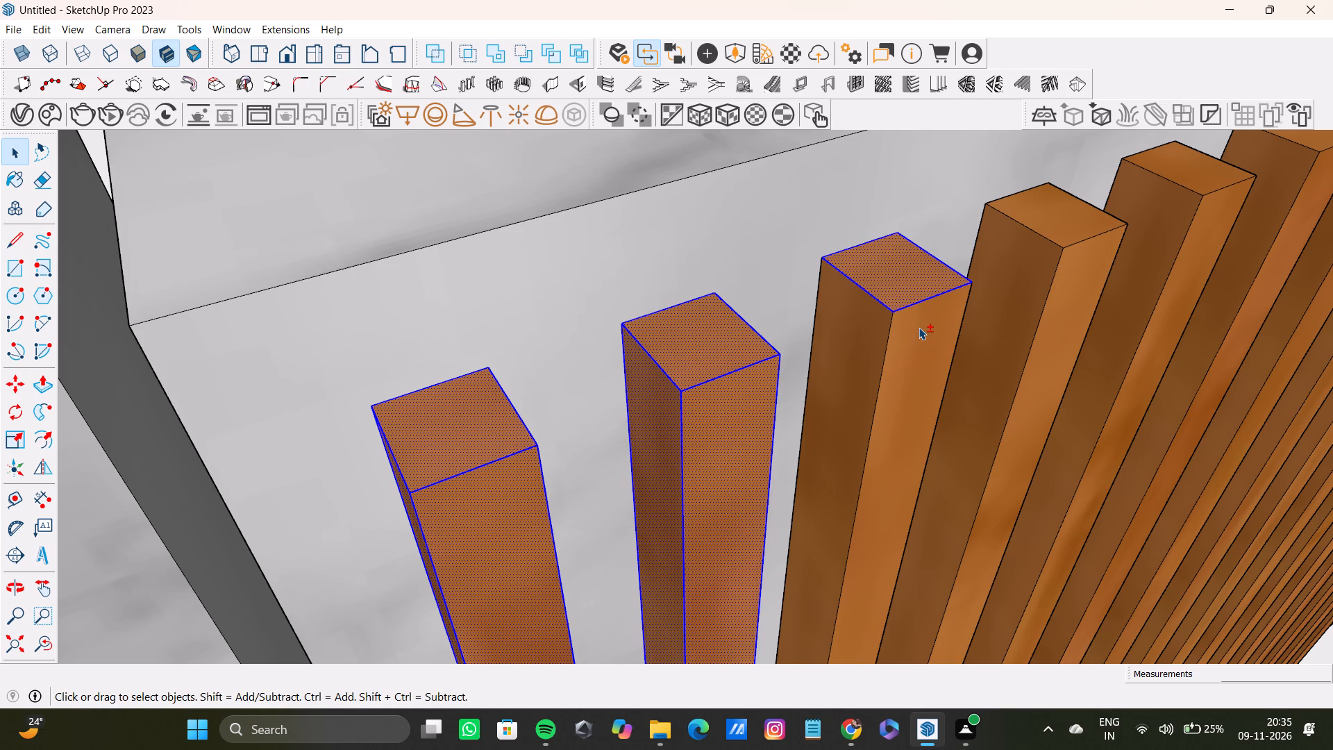
shift+double_click(915, 335)
shift+double_click(862, 340)
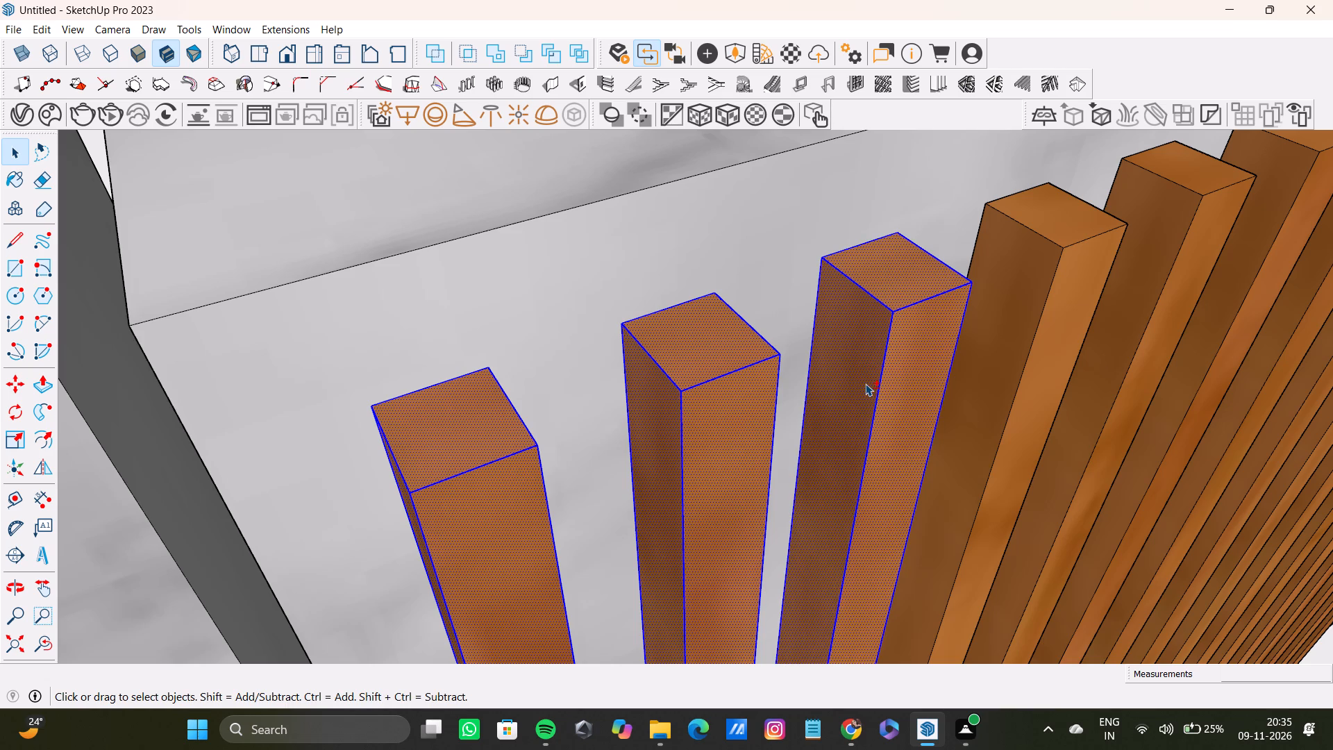
scroll(850, 397, up, 1)
middle_drag(850, 397, 785, 503)
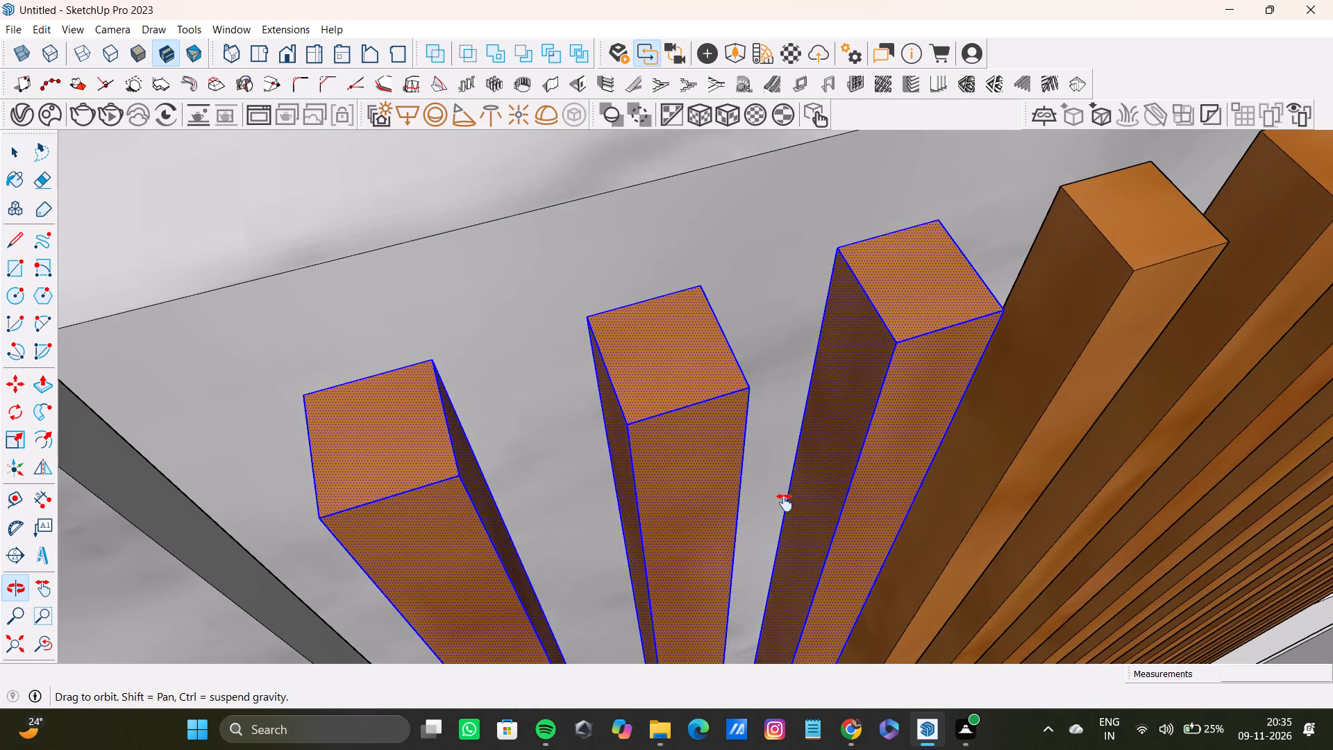
middle_drag(785, 503, 785, 504)
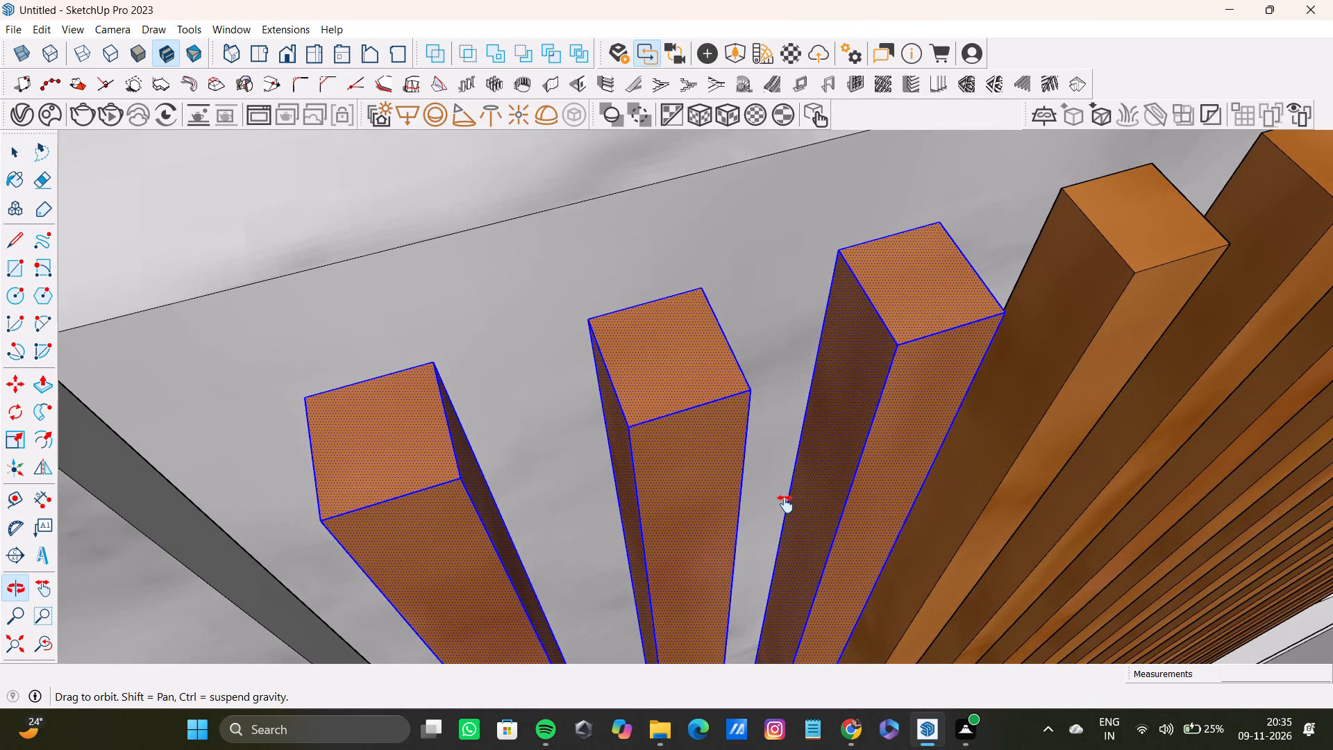
middle_drag(785, 504, 753, 508)
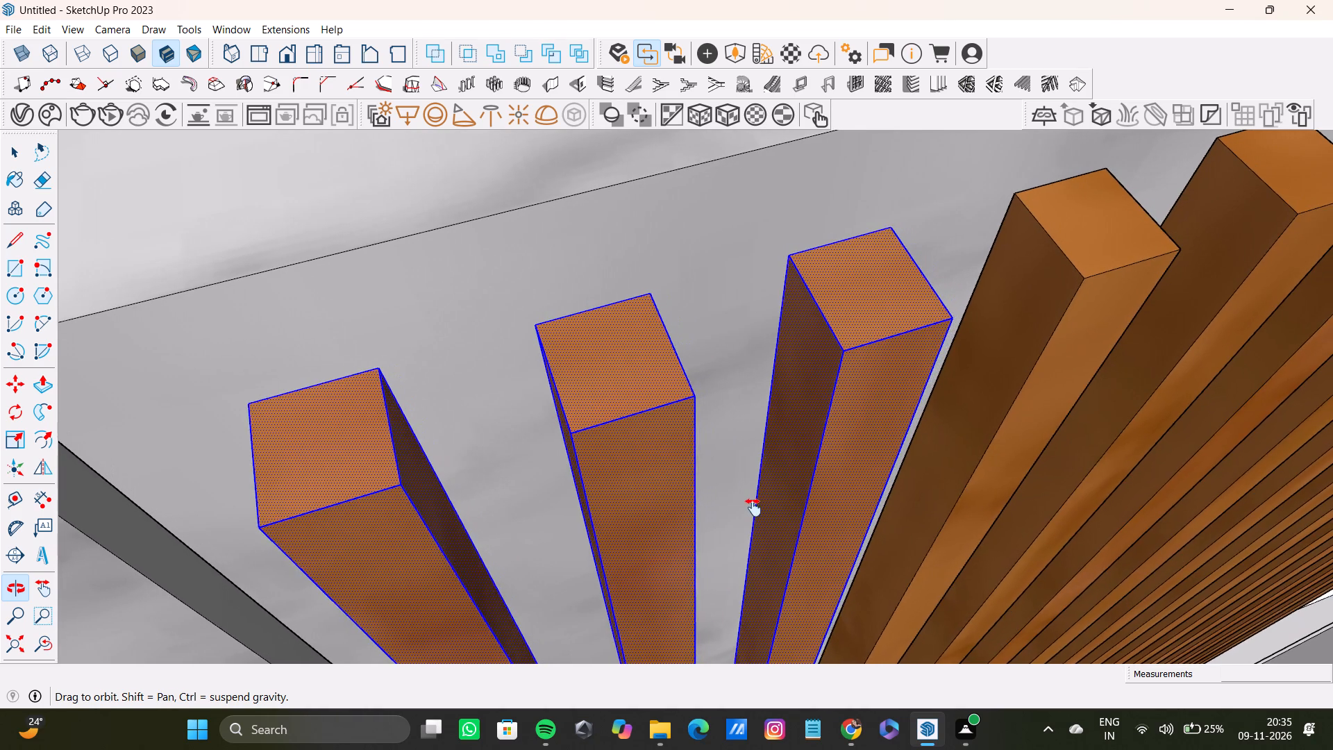
middle_drag(753, 508, 725, 509)
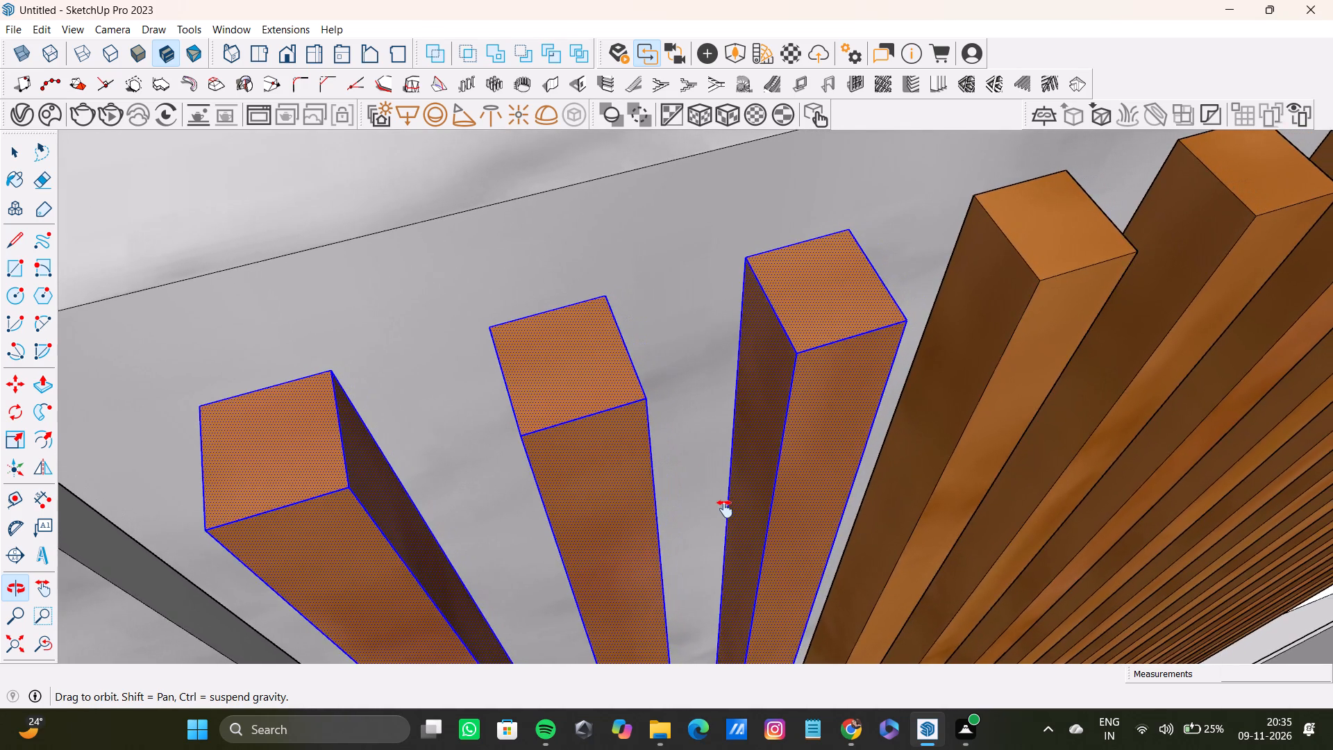
middle_drag(725, 509, 657, 508)
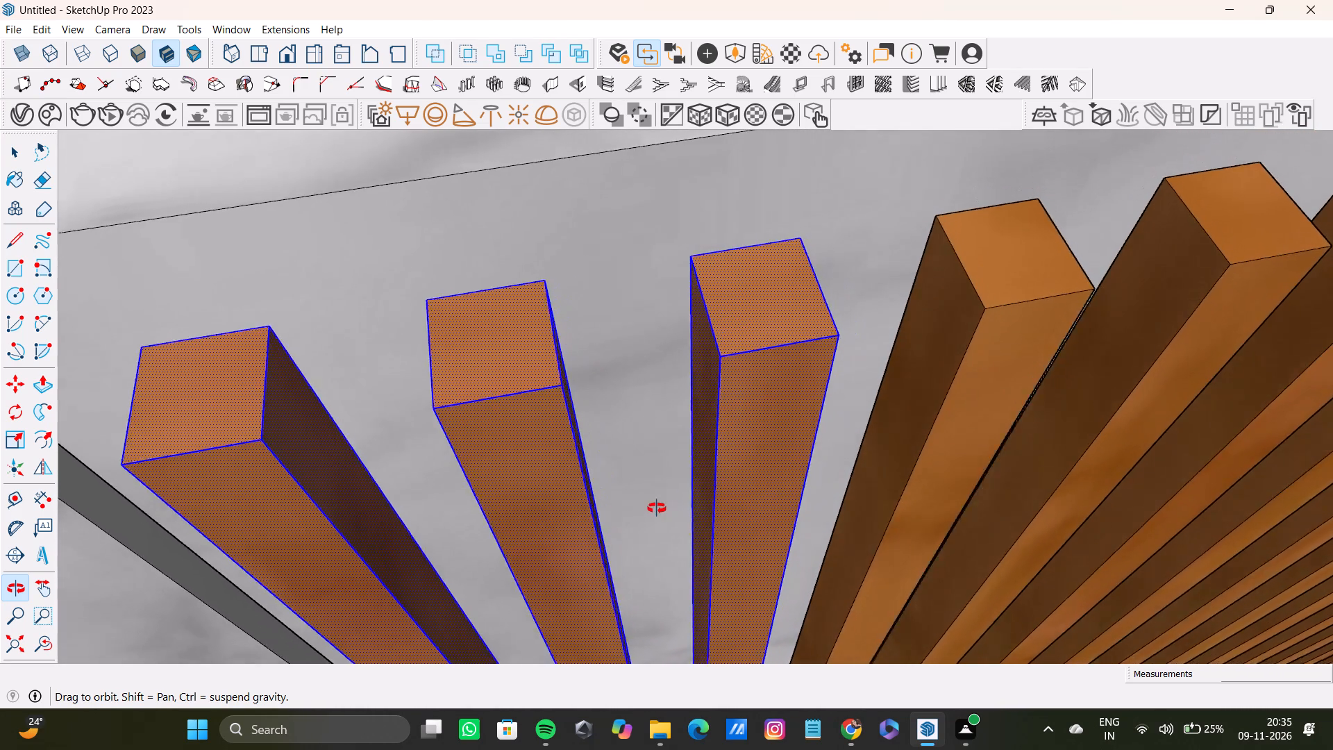
middle_drag(657, 508, 617, 513)
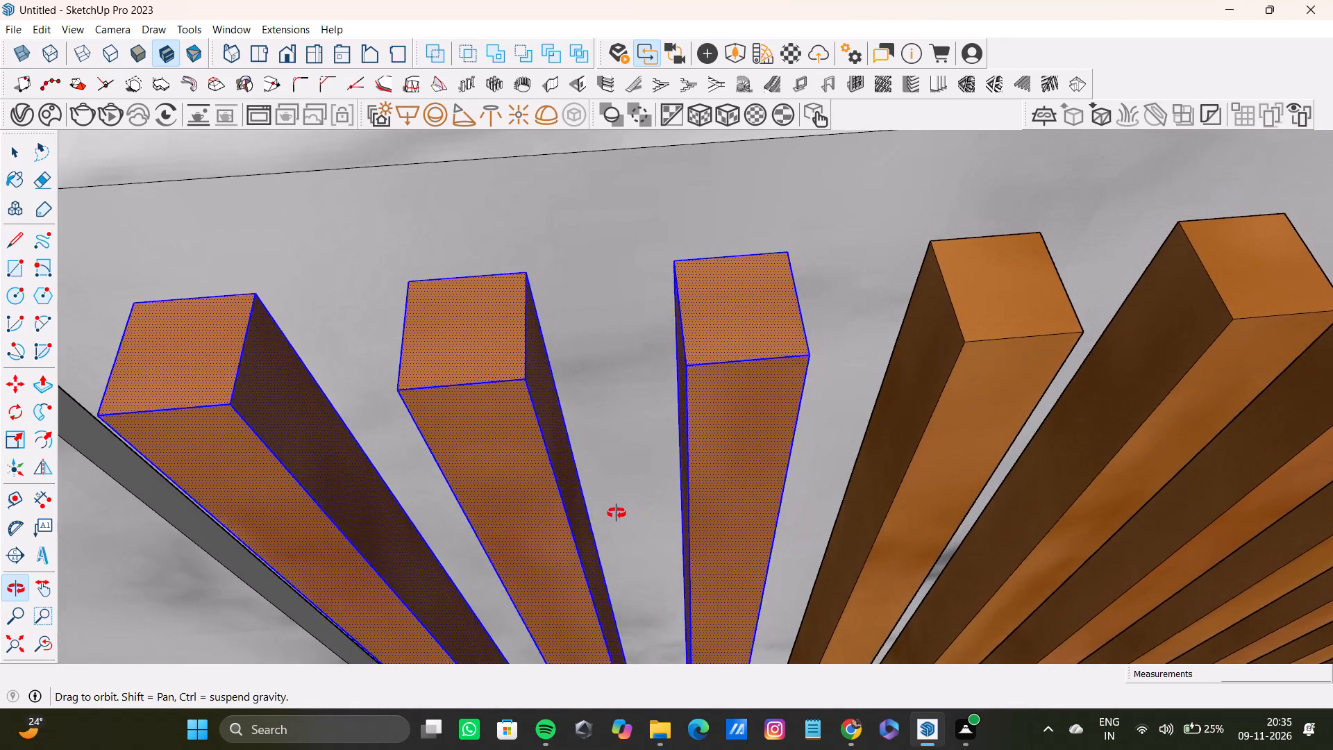
middle_drag(617, 513, 386, 468)
shift+scroll(698, 417, up, 3)
shift+double_click(660, 330)
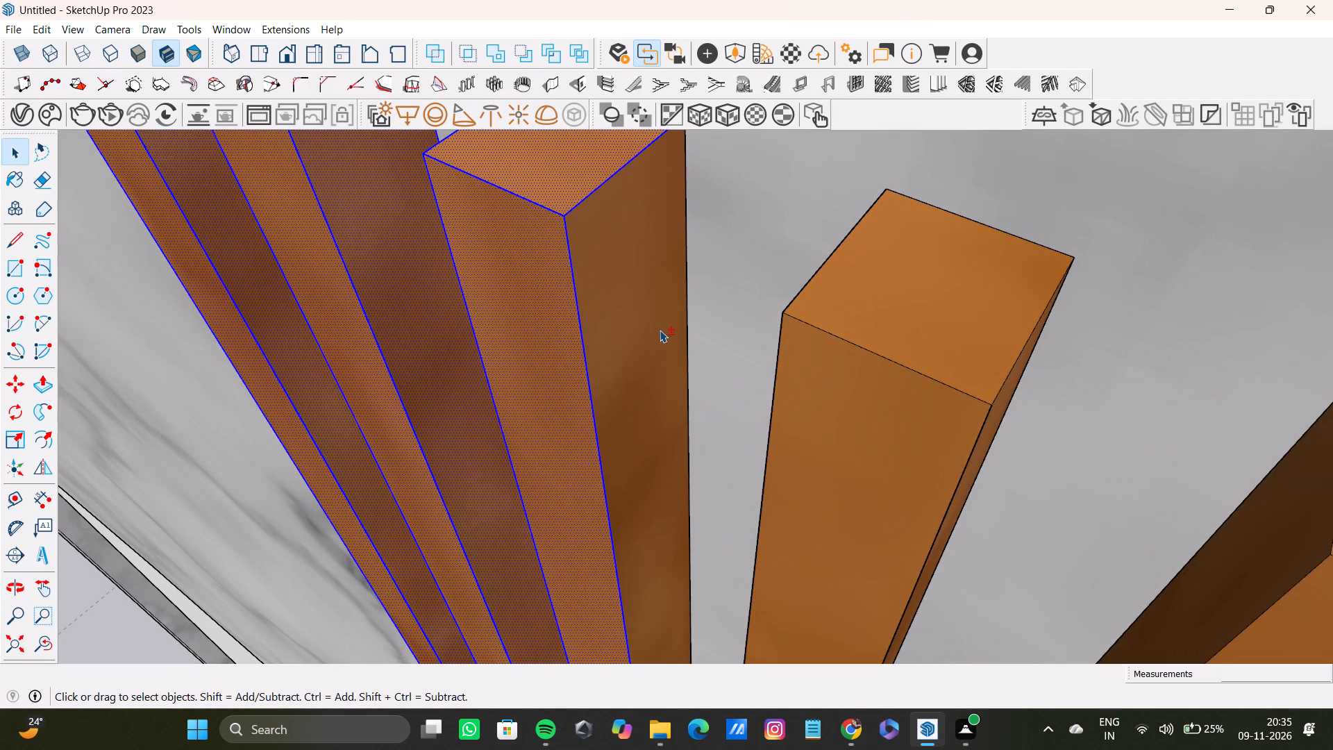
Add the top, front and both side faces of the fourth slat from the arch end to the selection.
shift+double_click(956, 305)
shift+double_click(900, 407)
shift+middle_drag(898, 410, 667, 358)
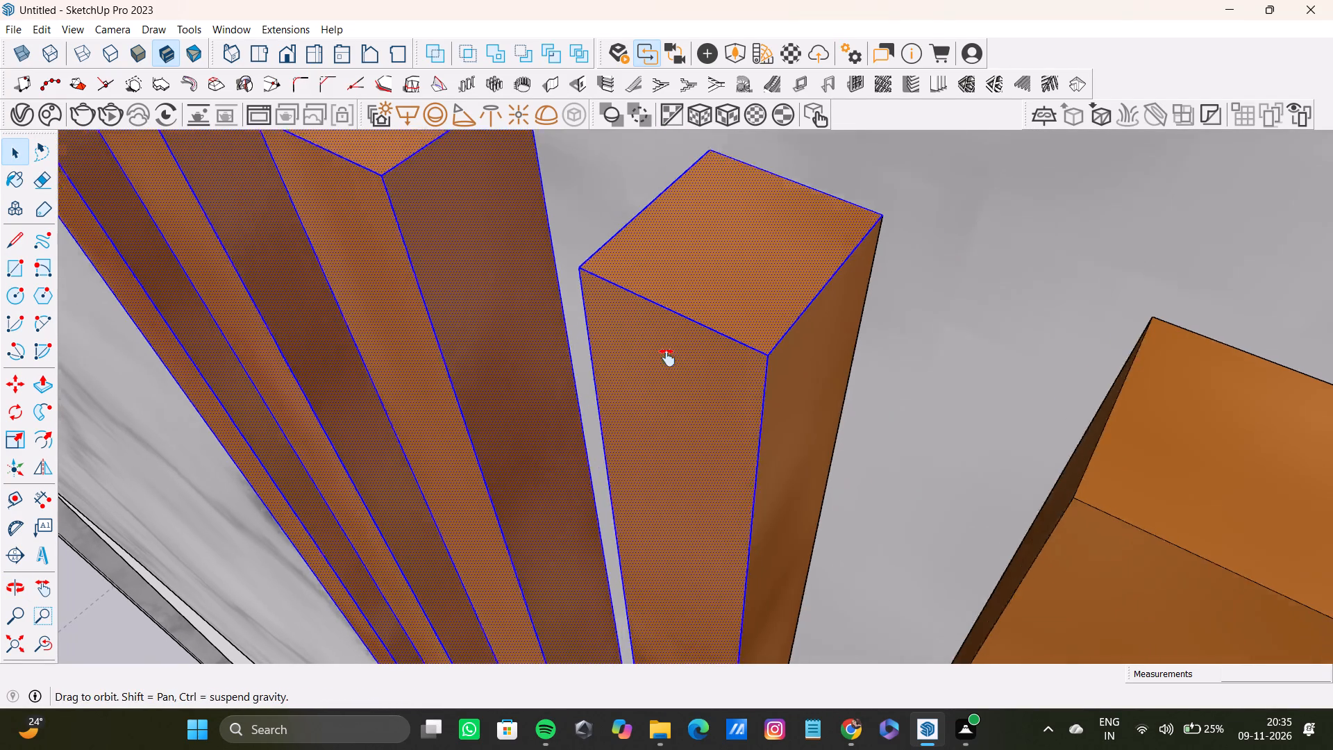
shift+middle_drag(667, 358, 648, 349)
shift+double_click(754, 383)
shift+middle_drag(547, 354, 909, 445)
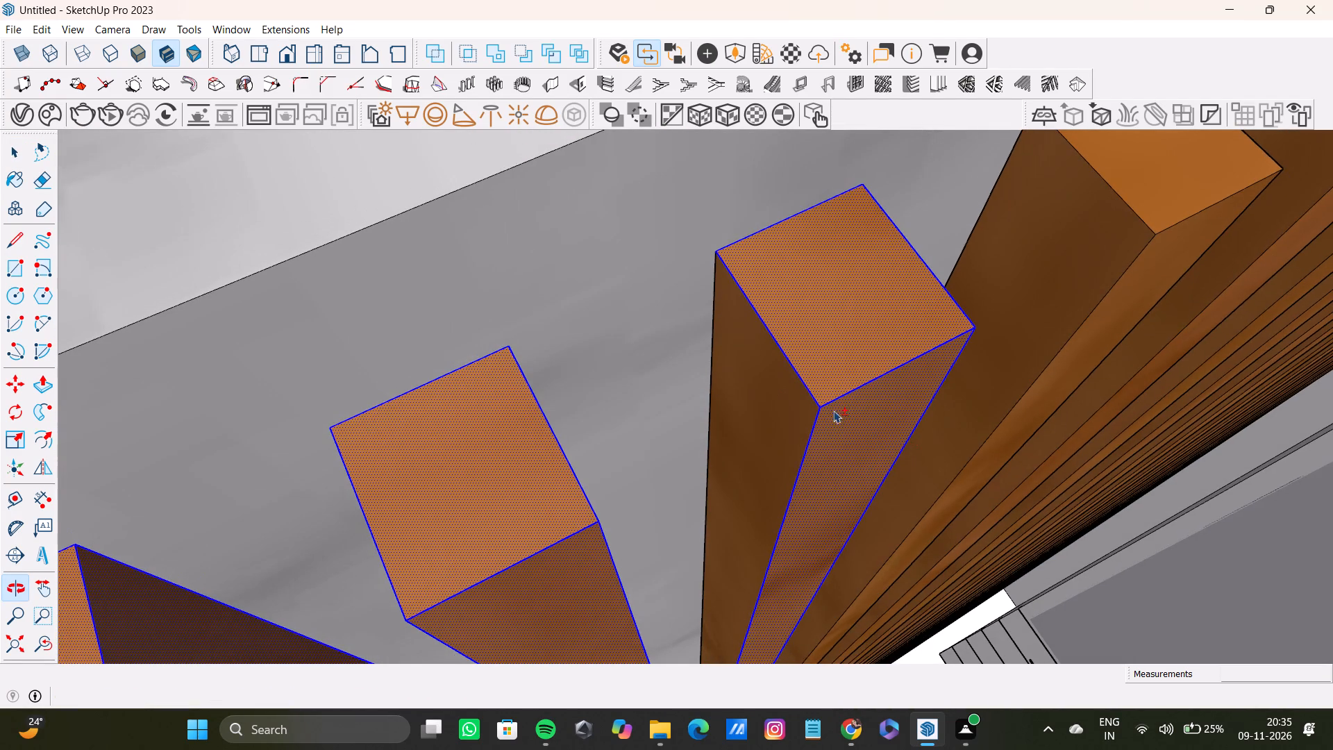
shift+click(756, 380)
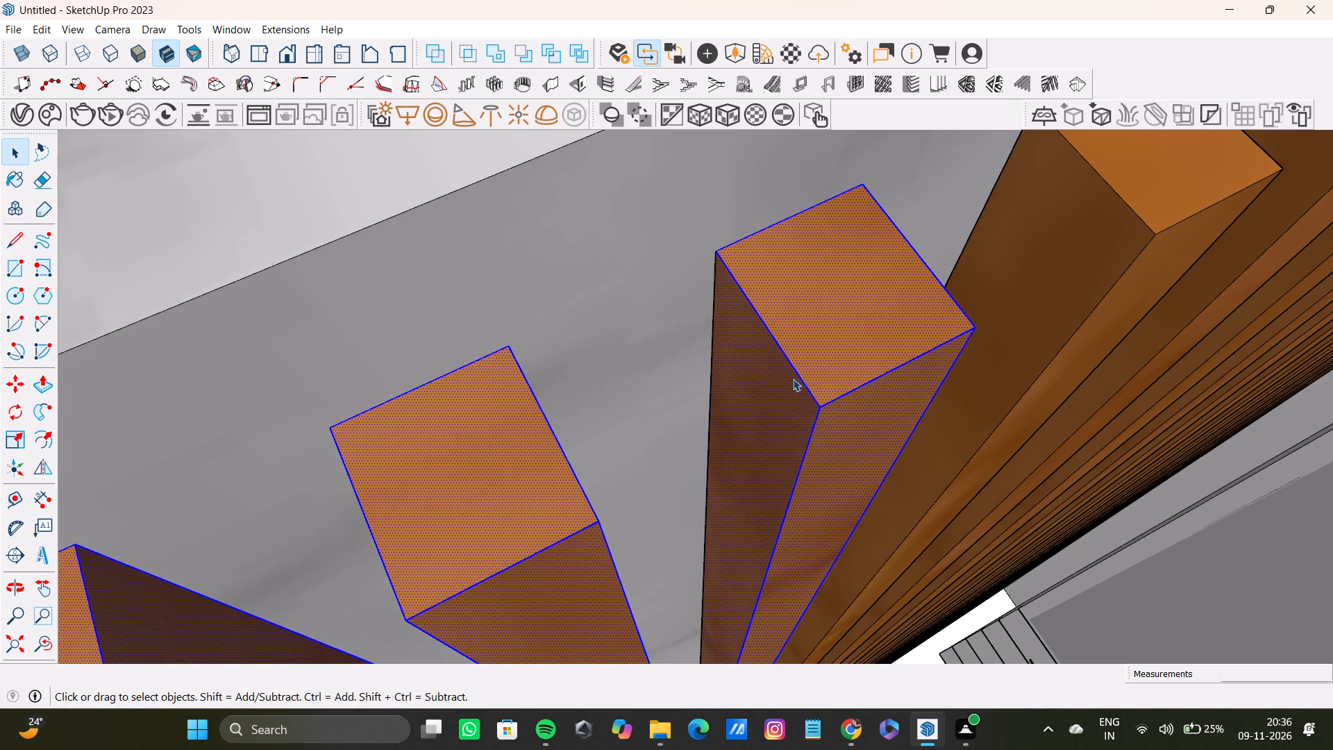
Add the top, front and both side faces of the fifth slat from the arch end to the selection.
scroll(800, 390, down, 12)
shift+middle_drag(871, 392, 787, 424)
shift+scroll(809, 378, up, 3)
shift+double_click(830, 339)
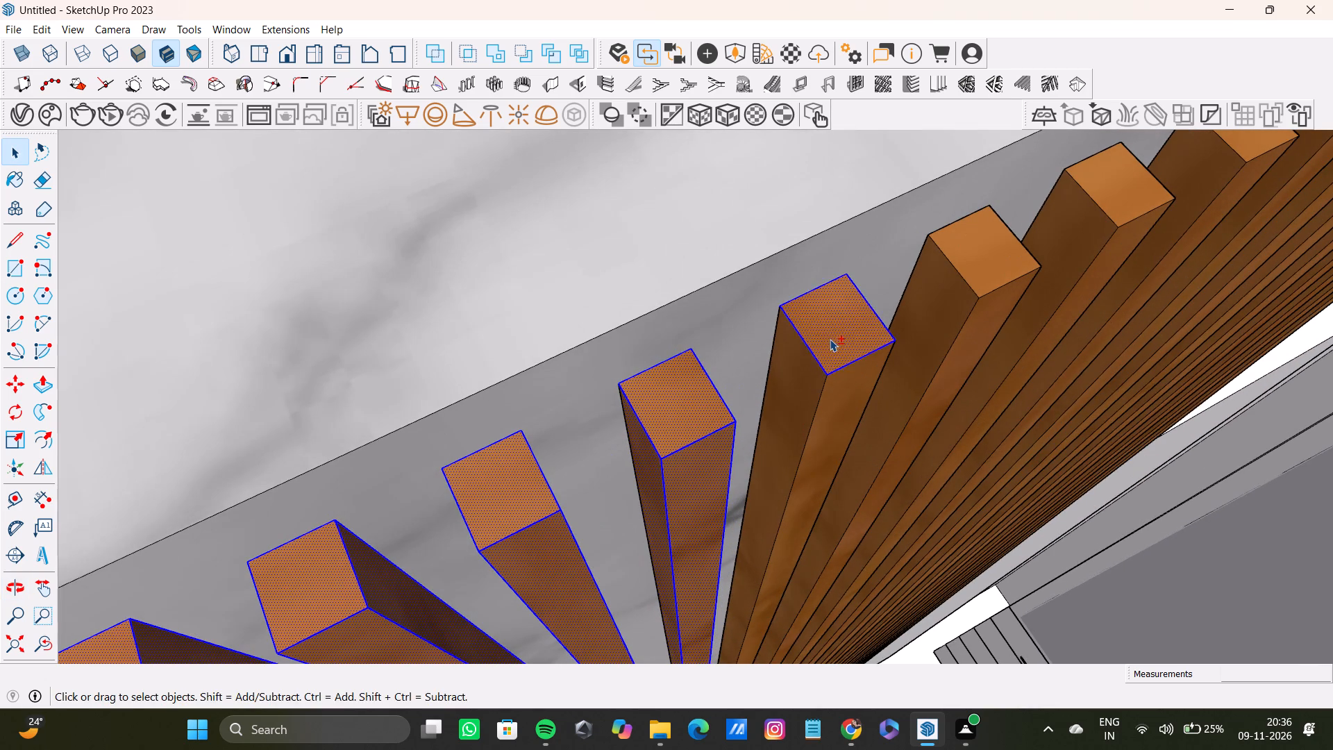
shift+double_click(834, 386)
shift+double_click(801, 388)
shift+double_click(803, 387)
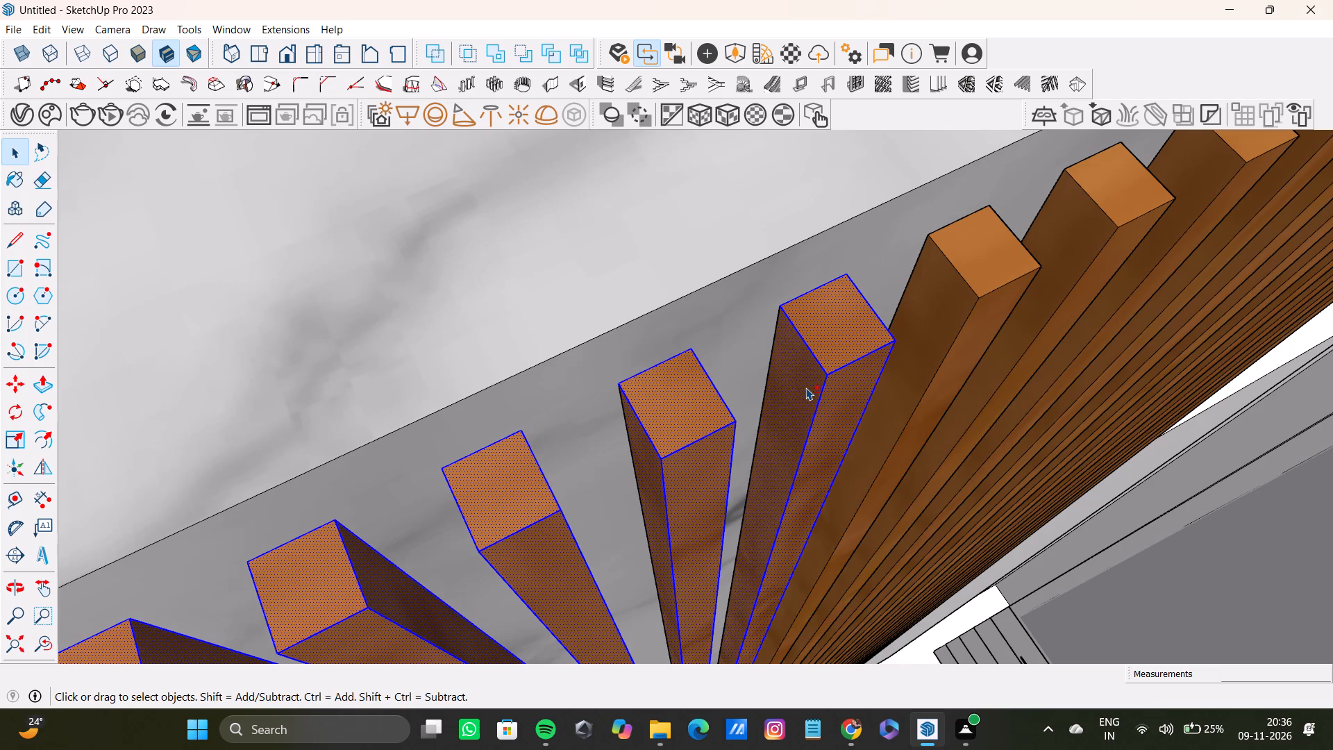
shift+double_click(805, 390)
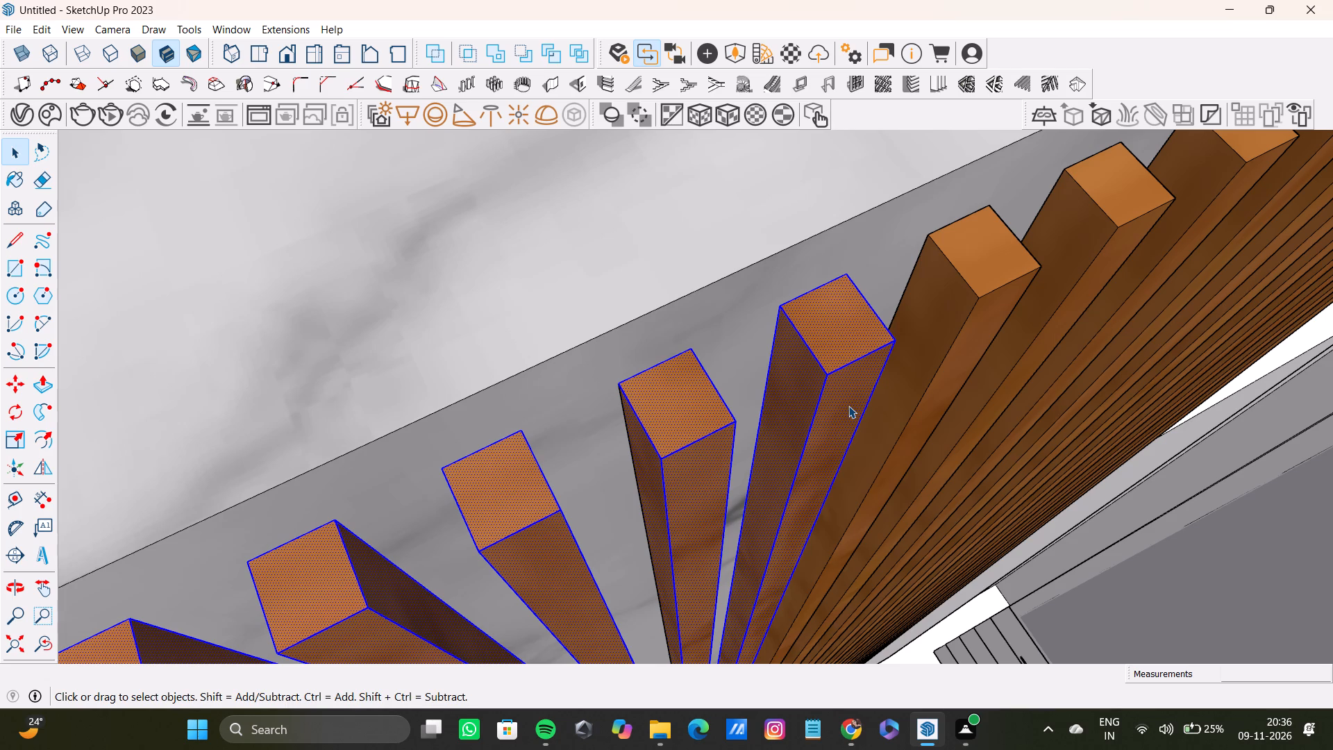
scroll(800, 399, down, 4)
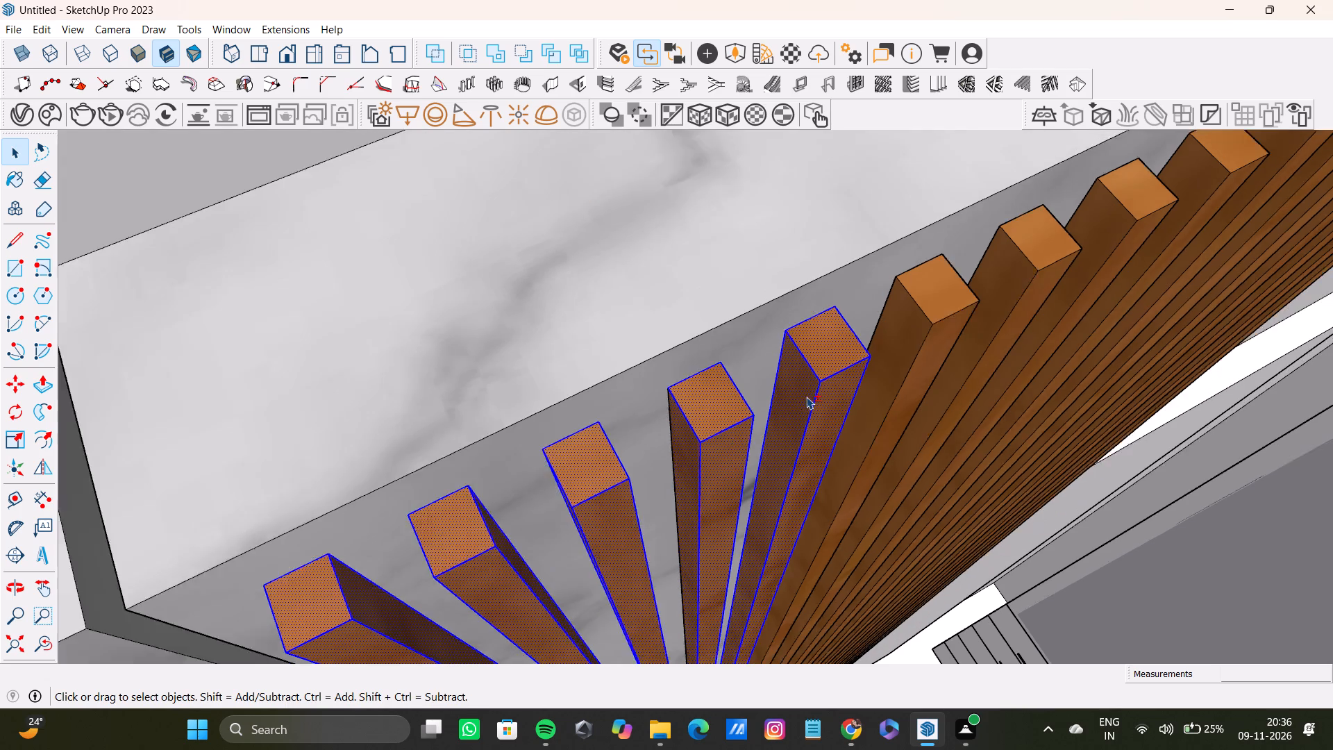
scroll(806, 397, down, 4)
shift+middle_drag(816, 406, 631, 372)
scroll(875, 440, up, 4)
shift+middle_drag(875, 440, 593, 398)
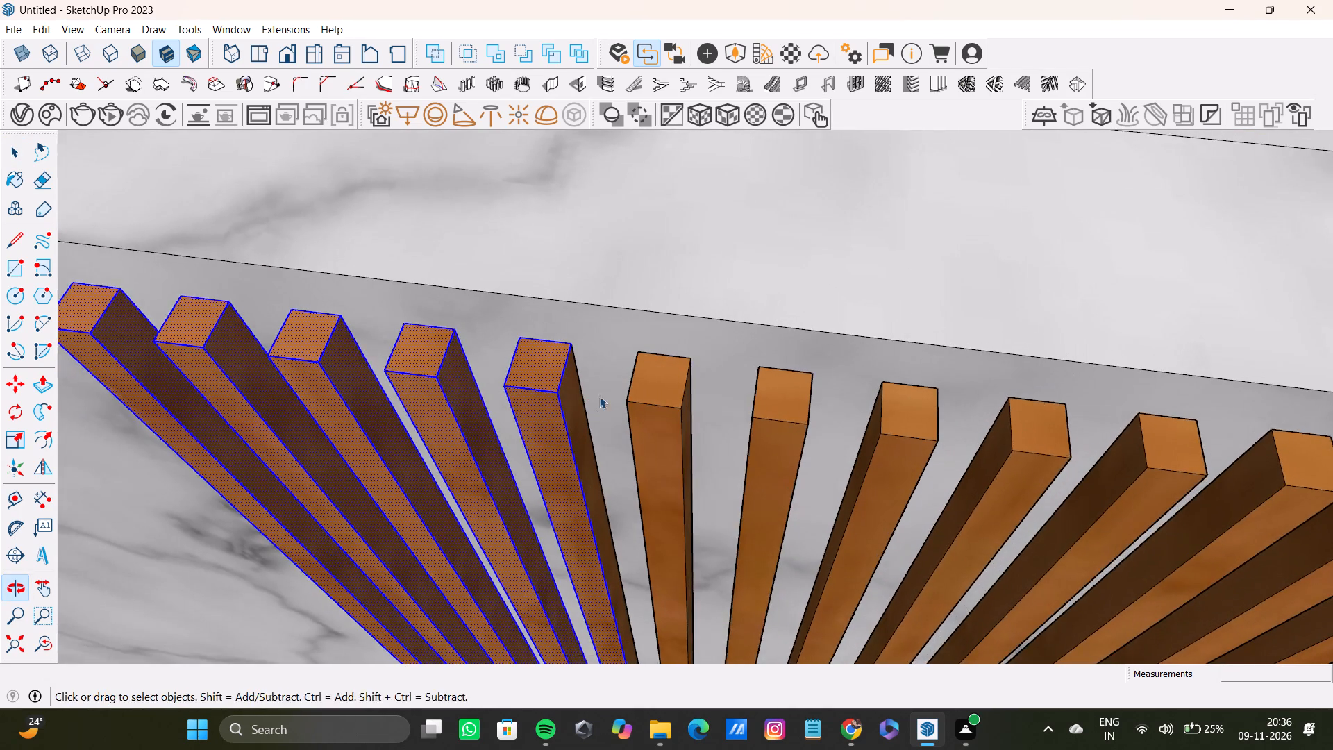
scroll(599, 396, up, 4)
shift+double_click(553, 394)
Add the top, front and both side faces of the sixth slat from the arch end to the selection.
shift+double_click(694, 393)
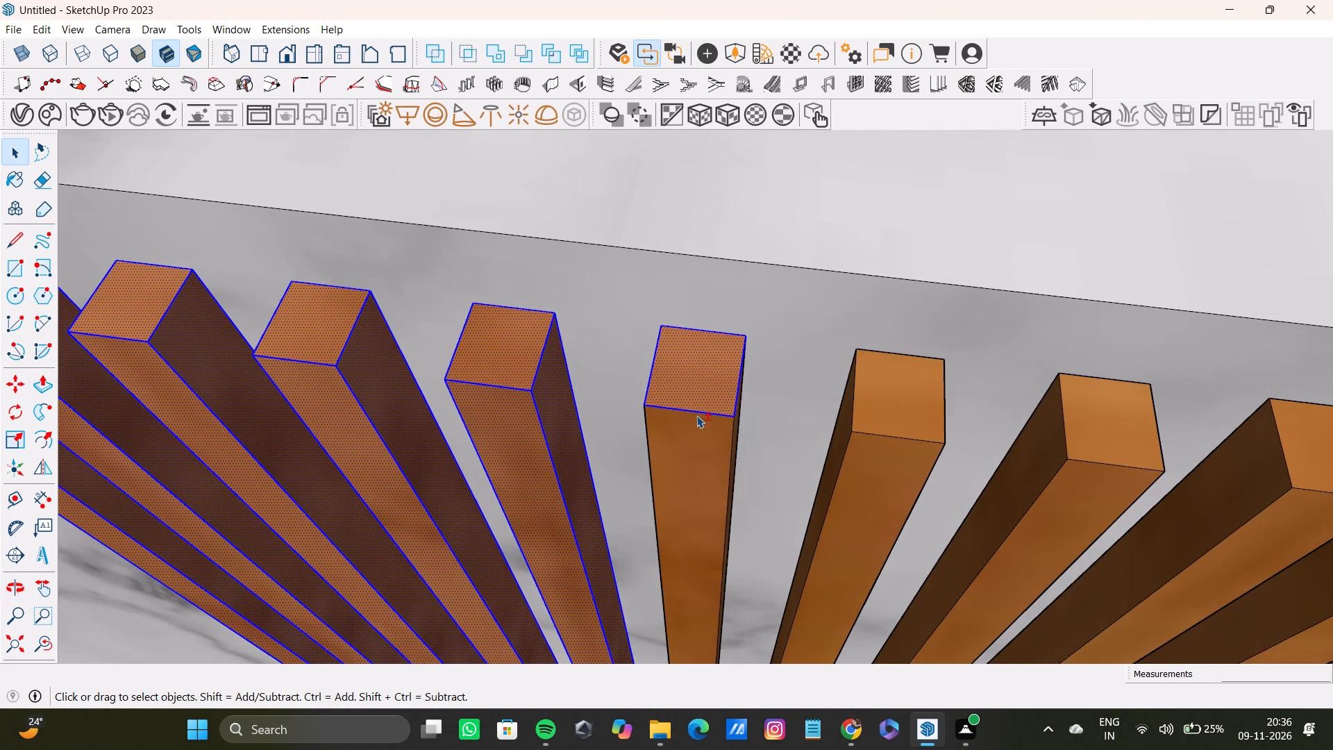
shift+double_click(696, 421)
shift+middle_drag(787, 456, 657, 447)
shift+scroll(677, 431, up, 3)
shift+double_click(694, 420)
shift+scroll(489, 385, up, 1)
middle_drag(489, 385, 948, 453)
shift+scroll(645, 407, up, 4)
shift+double_click(653, 415)
Add the top, front and both side faces of the seventh slat from the arch end to the selection.
shift+scroll(584, 428, down, 8)
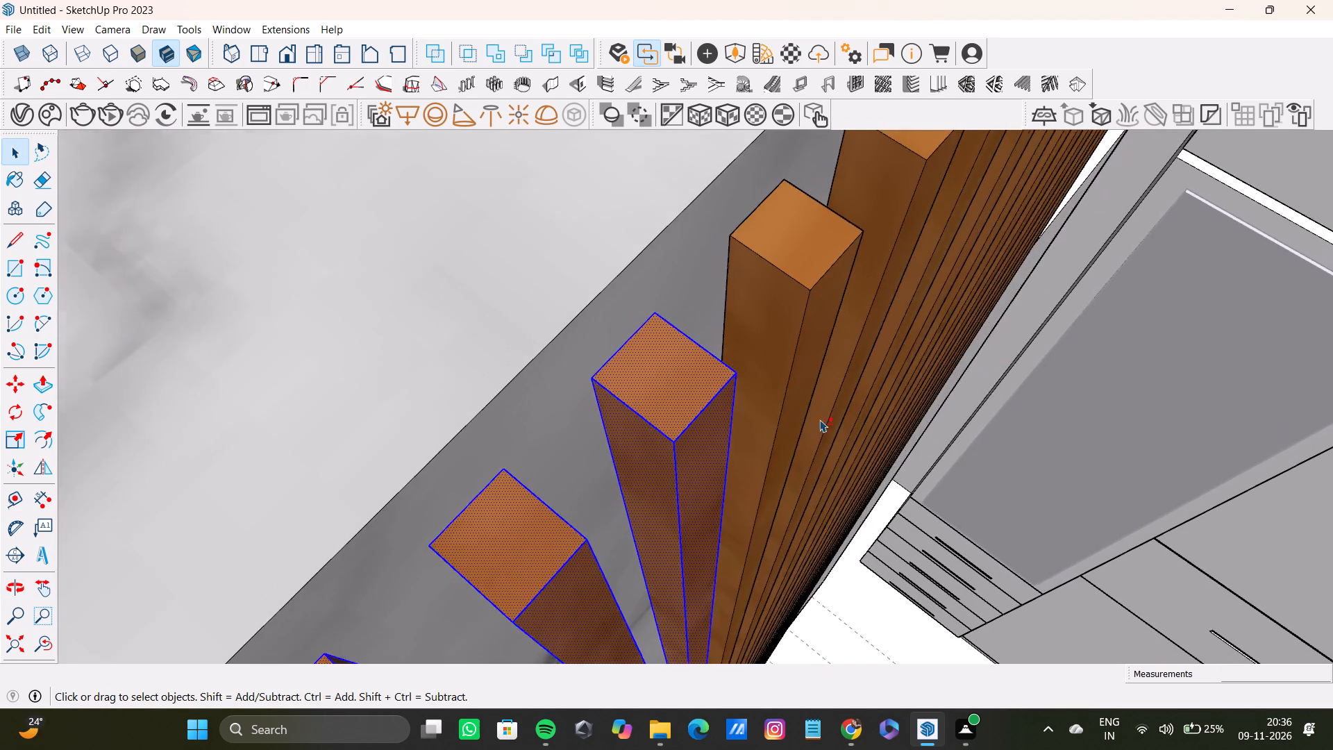
shift+middle_drag(812, 397, 785, 450)
shift+scroll(729, 352, up, 2)
shift+double_click(729, 352)
shift+double_click(751, 415)
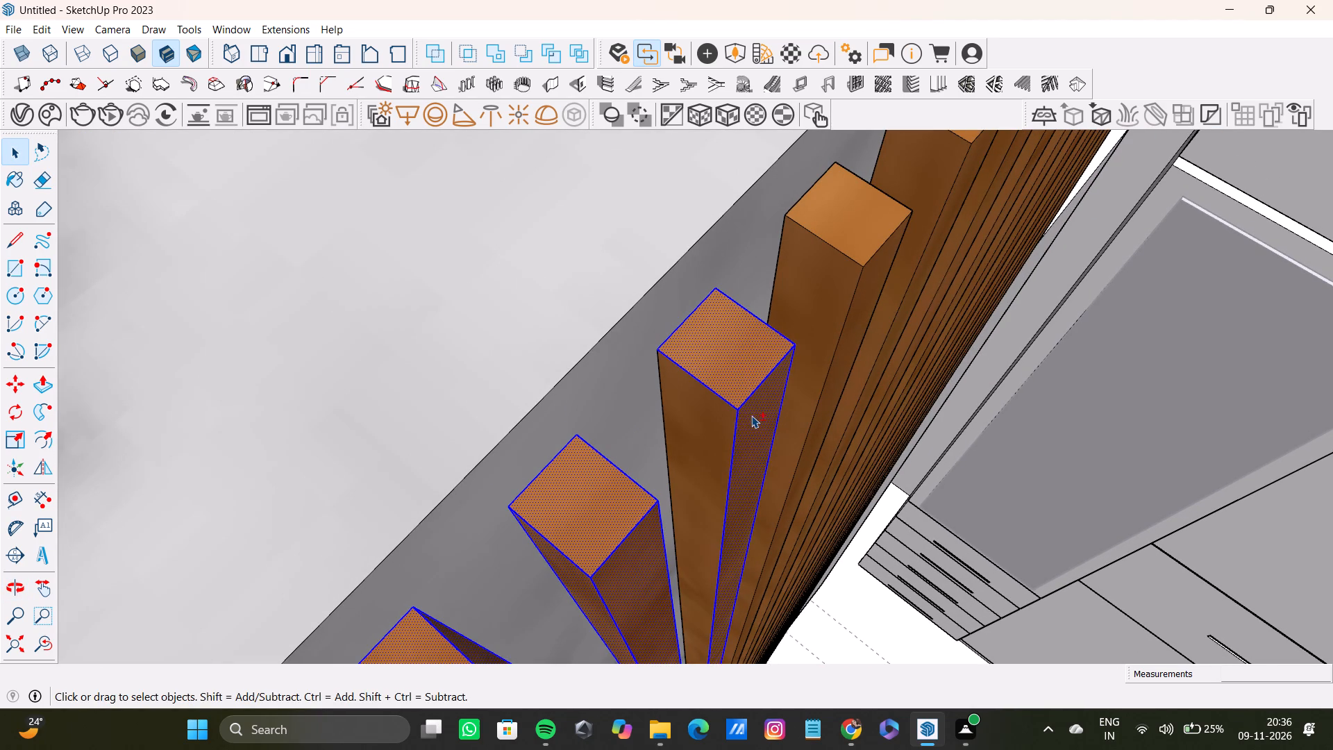
shift+double_click(713, 422)
middle_drag(728, 415, 489, 365)
middle_drag(794, 419, 556, 403)
shift+scroll(803, 449, up, 2)
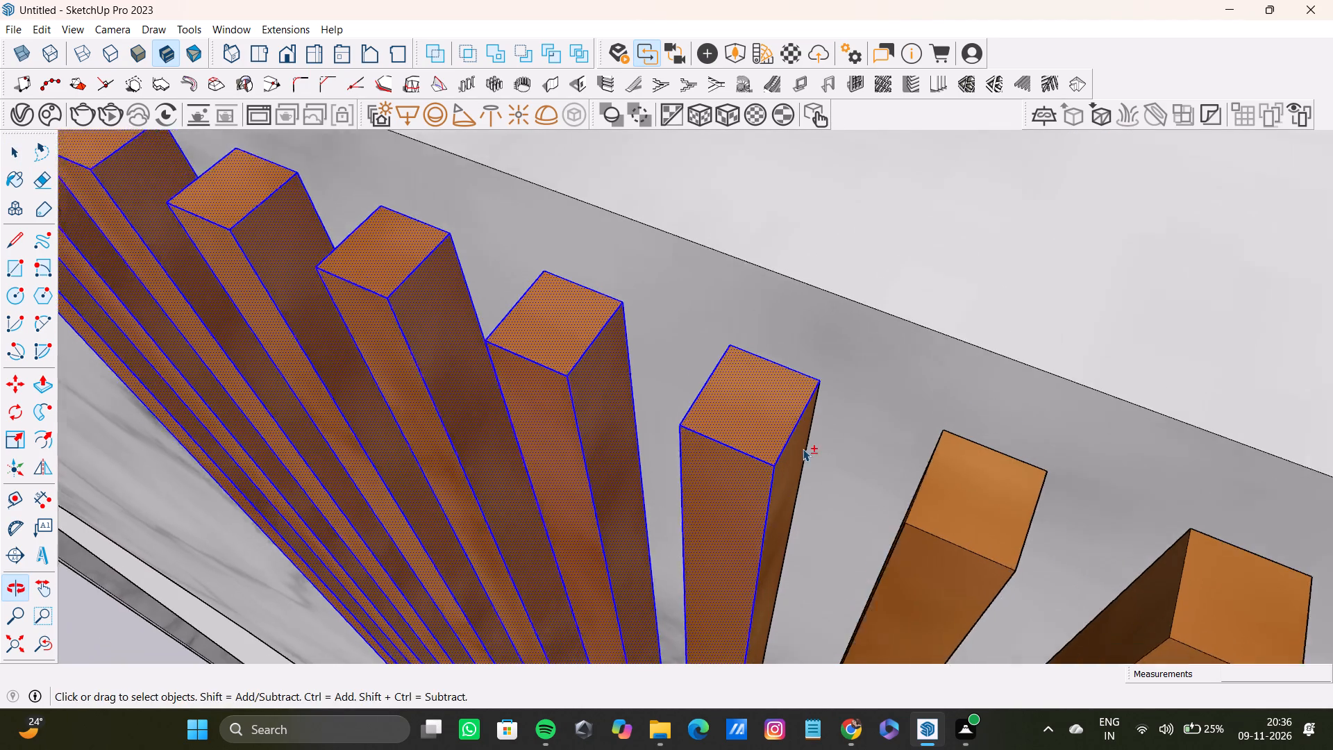
shift+scroll(803, 449, up, 1)
shift+double_click(795, 457)
Add the top, front and both side faces of the eighth slat from the arch end to the selection.
shift+middle_drag(794, 457, 961, 397)
shift+double_click(952, 308)
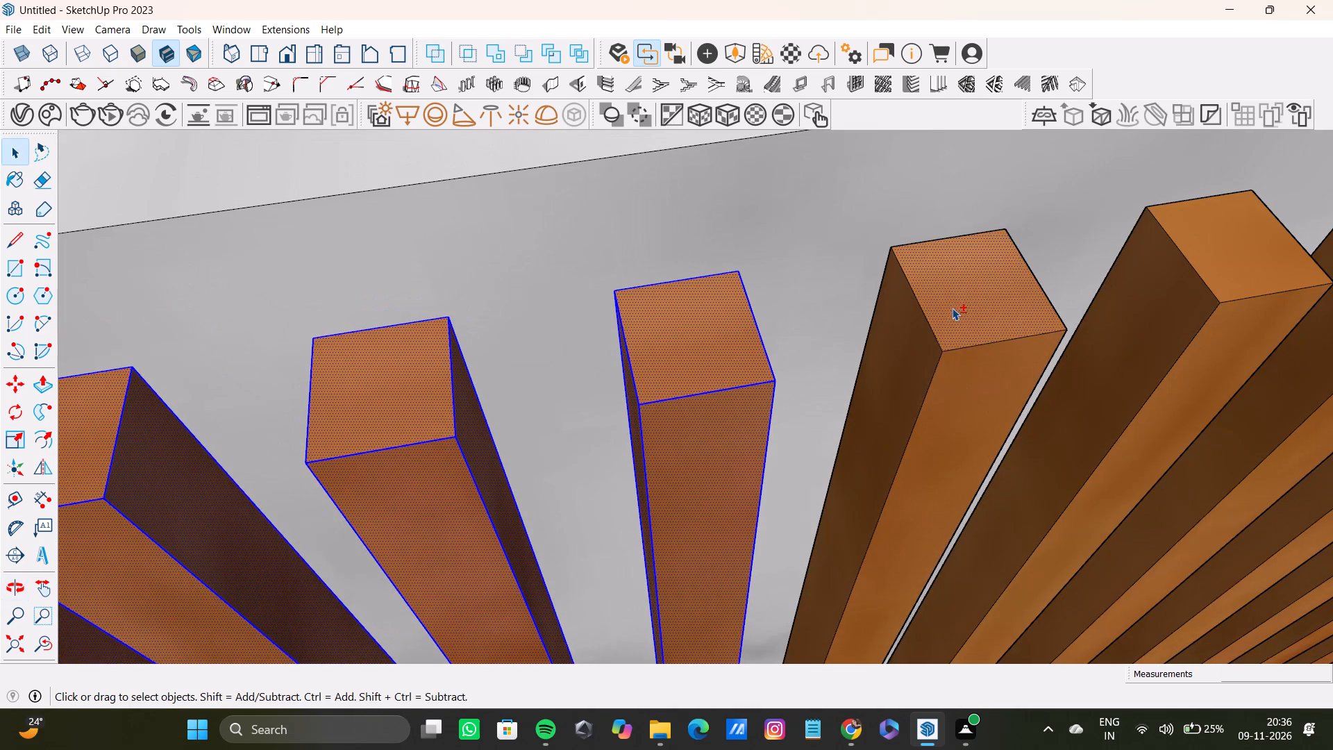
shift+double_click(963, 377)
shift+double_click(916, 358)
shift+middle_drag(914, 348, 433, 335)
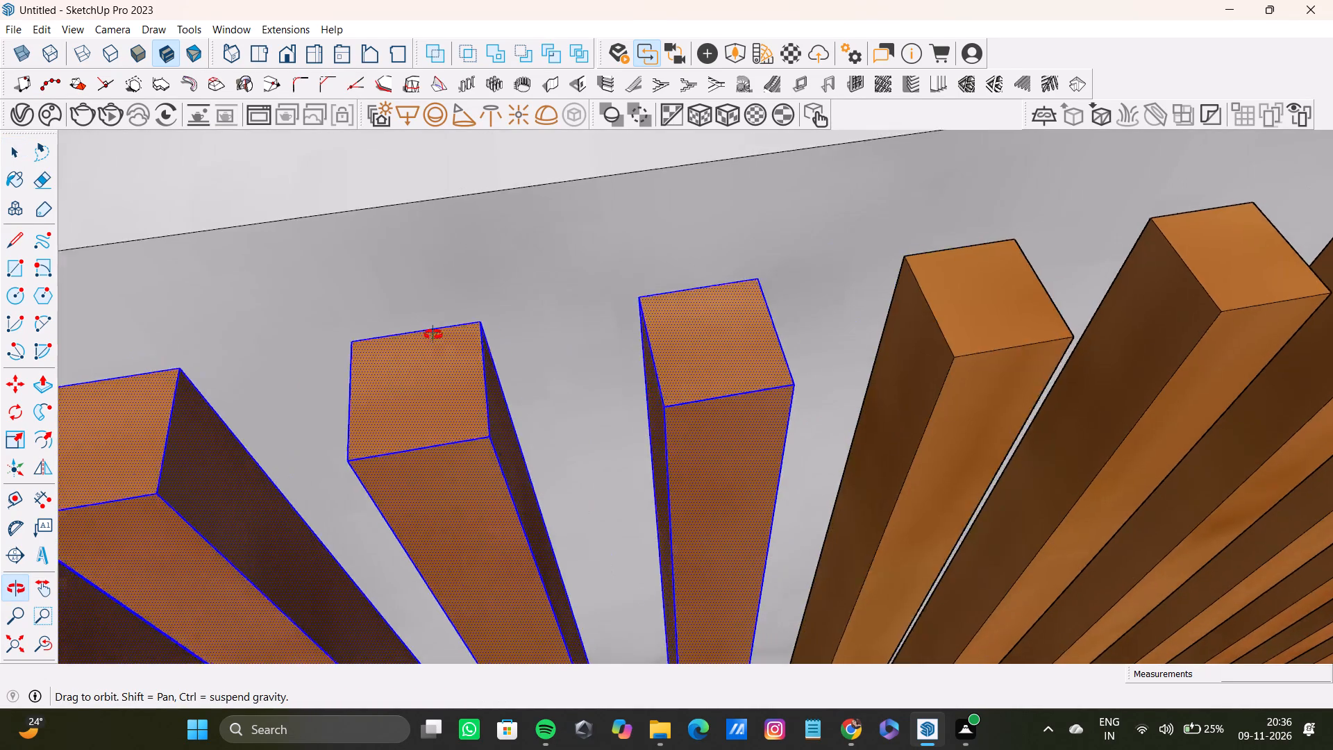
shift+middle_drag(433, 335, 367, 319)
shift+scroll(759, 395, up, 2)
shift+double_click(759, 395)
Add the top, front and both side faces of the ninth slat from the arch end to the selection.
shift+middle_drag(759, 395, 473, 297)
shift+double_click(746, 382)
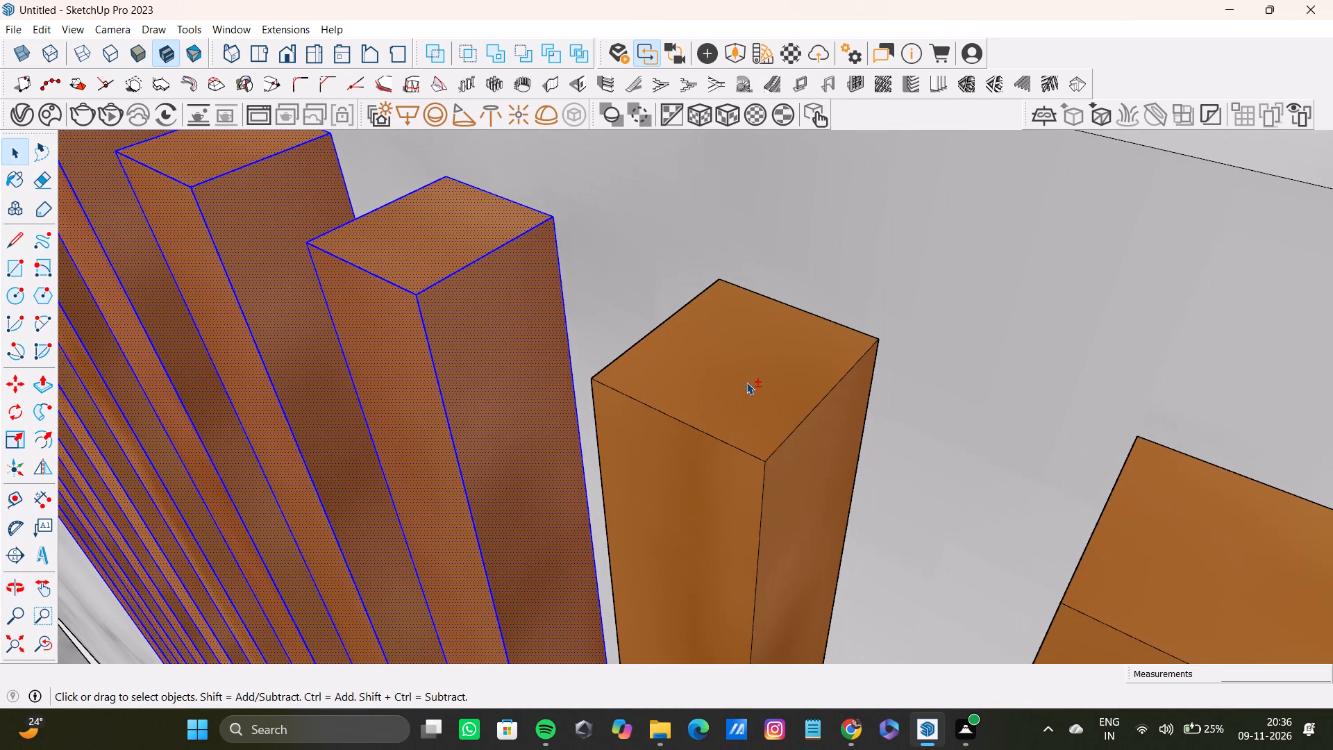
shift+double_click(669, 458)
shift+double_click(829, 474)
shift+double_click(735, 481)
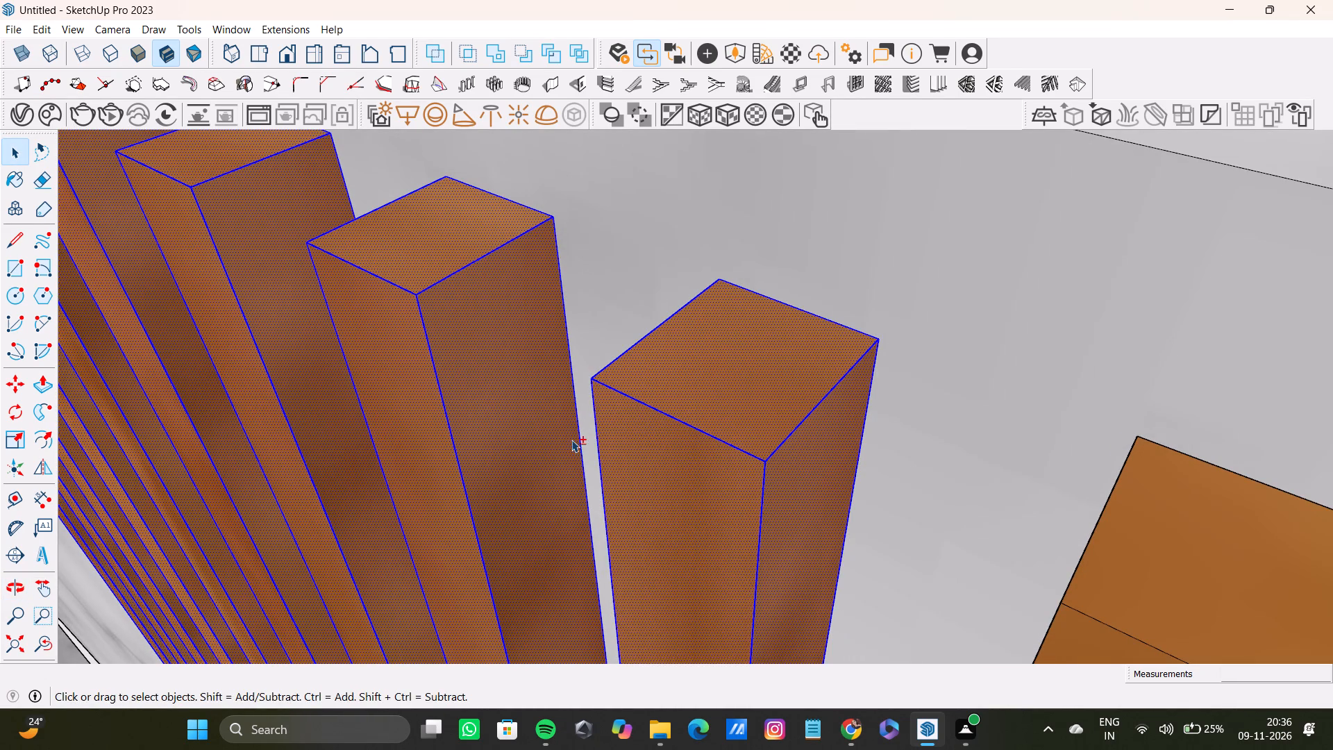
middle_drag(571, 440, 970, 462)
shift+scroll(835, 417, up, 3)
shift+double_click(835, 412)
Add the top, front and both side faces of the tenth slat from the arch end to the selection.
shift+scroll(796, 401, down, 9)
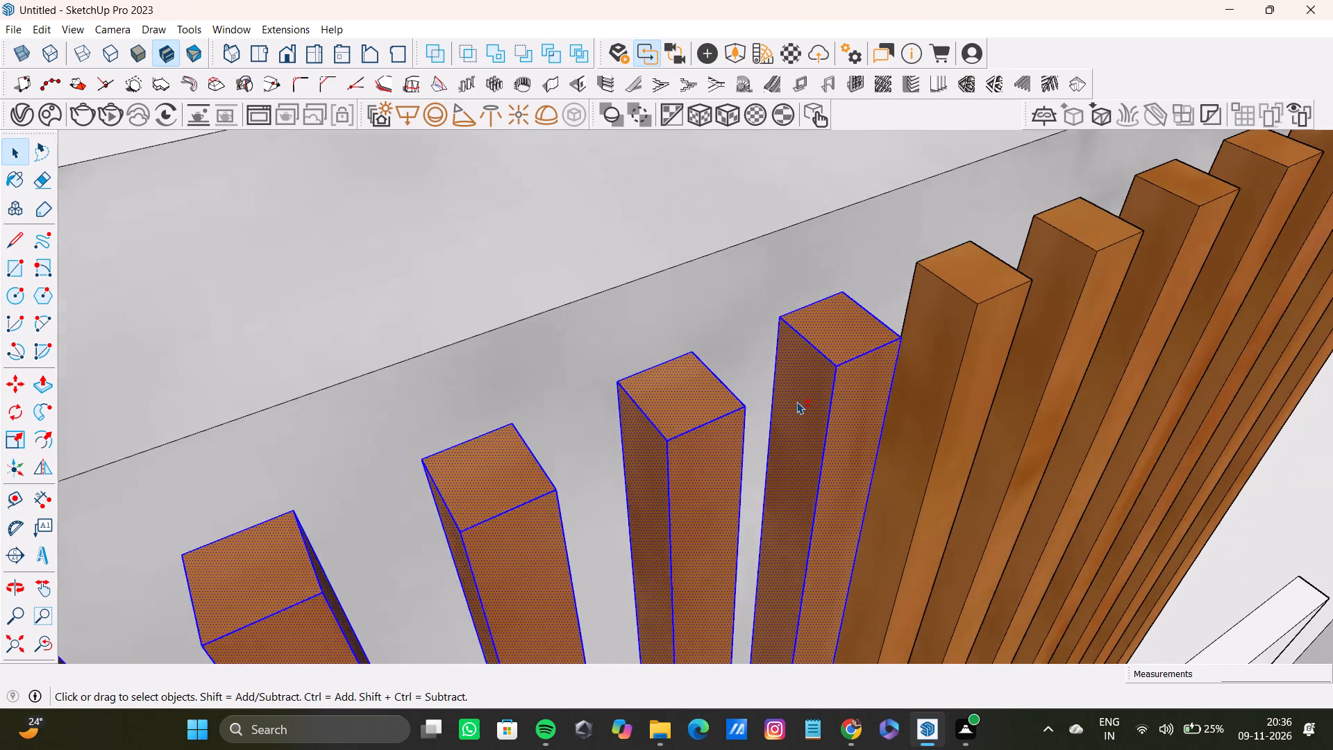
shift+middle_drag(796, 401, 684, 456)
shift+double_click(869, 336)
shift+double_click(882, 392)
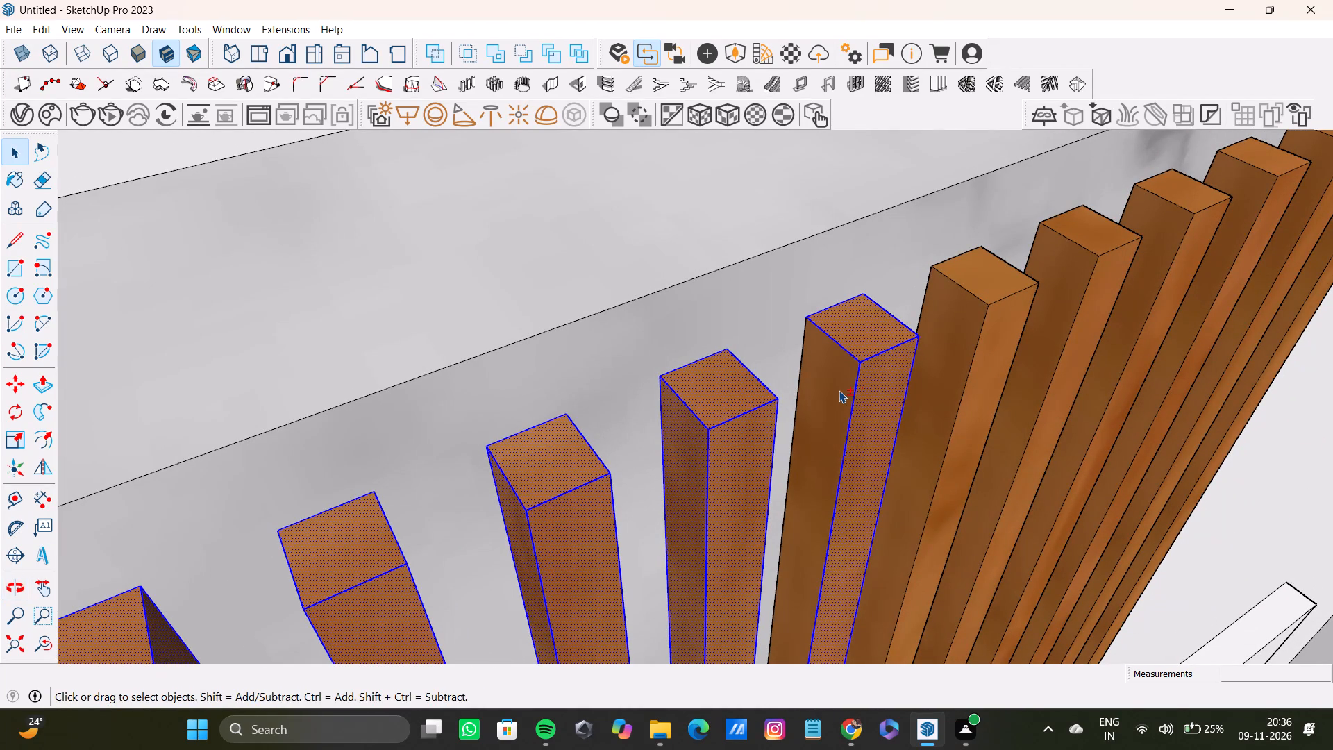
shift+double_click(839, 390)
middle_drag(1043, 457, 659, 427)
shift+scroll(712, 429, up, 6)
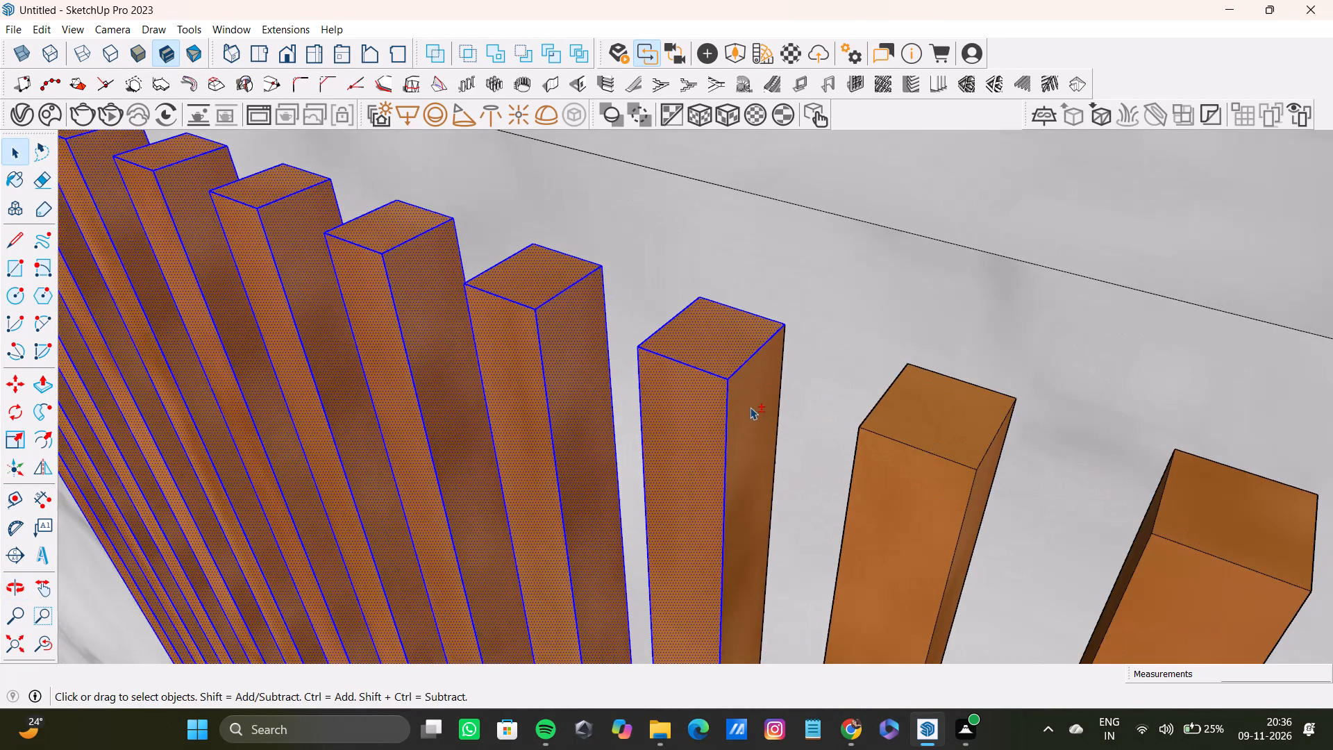
shift+double_click(750, 406)
Add the top, front and both side faces of the eleventh slat from the arch end to the selection.
shift+double_click(929, 407)
shift+double_click(903, 472)
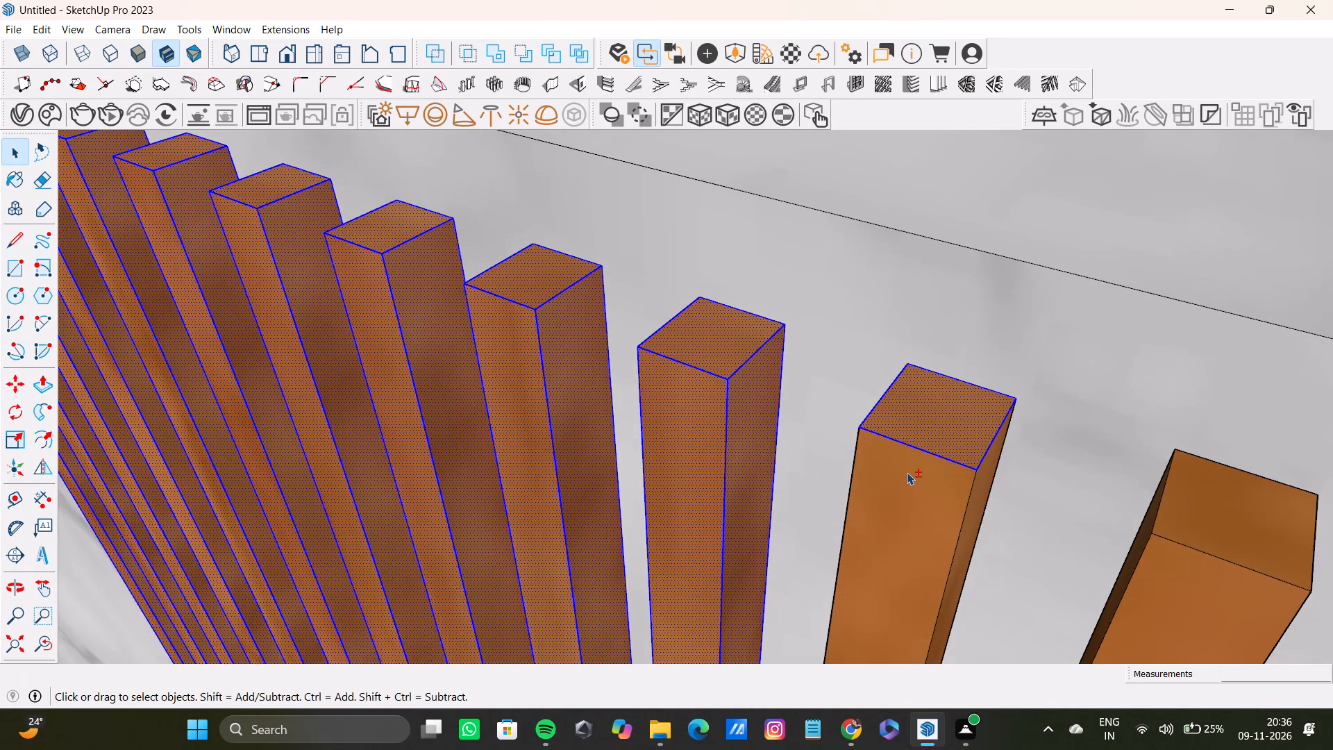
shift+middle_drag(906, 471, 736, 394)
shift+double_click(740, 401)
shift+double_click(820, 422)
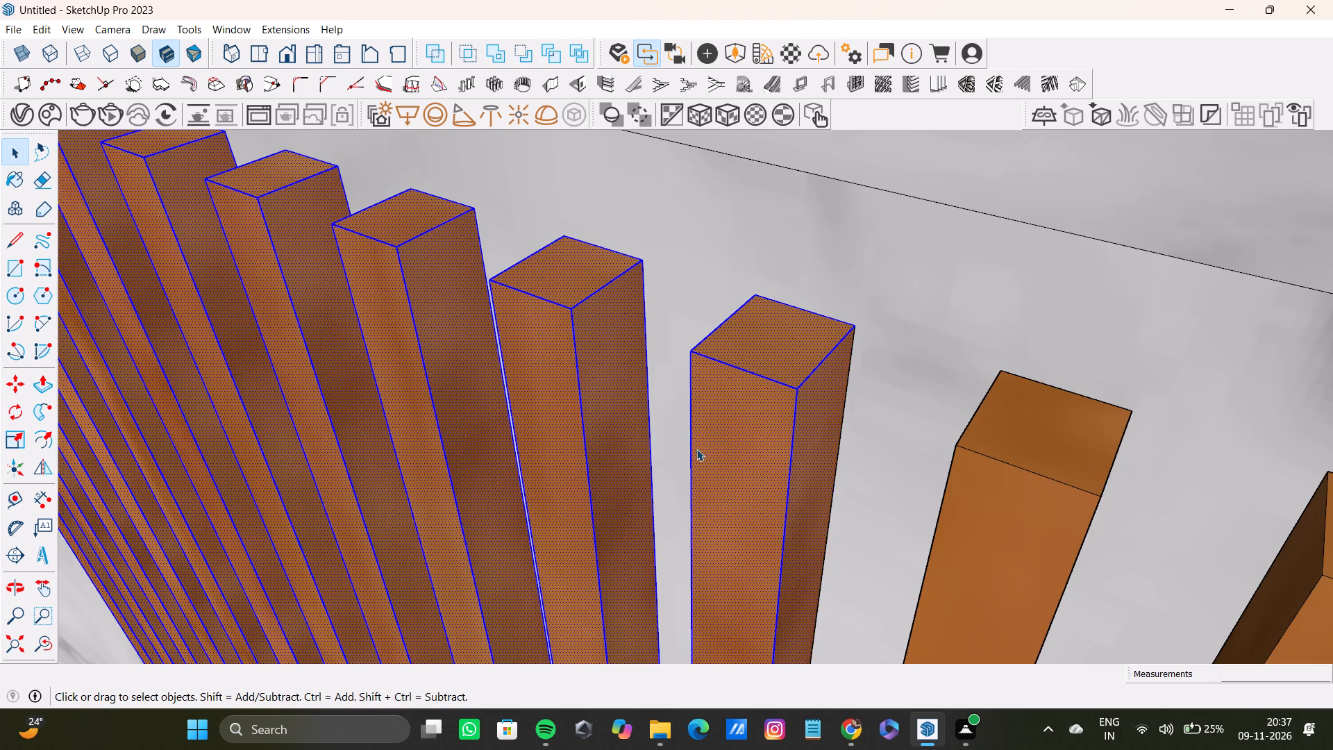
middle_drag(696, 449, 980, 467)
shift+scroll(677, 379, up, 3)
shift+double_click(702, 378)
Add the top, front and both side faces of the twelfth slat from the arch end to the selection.
shift+scroll(792, 395, down, 3)
shift+middle_drag(792, 395, 685, 453)
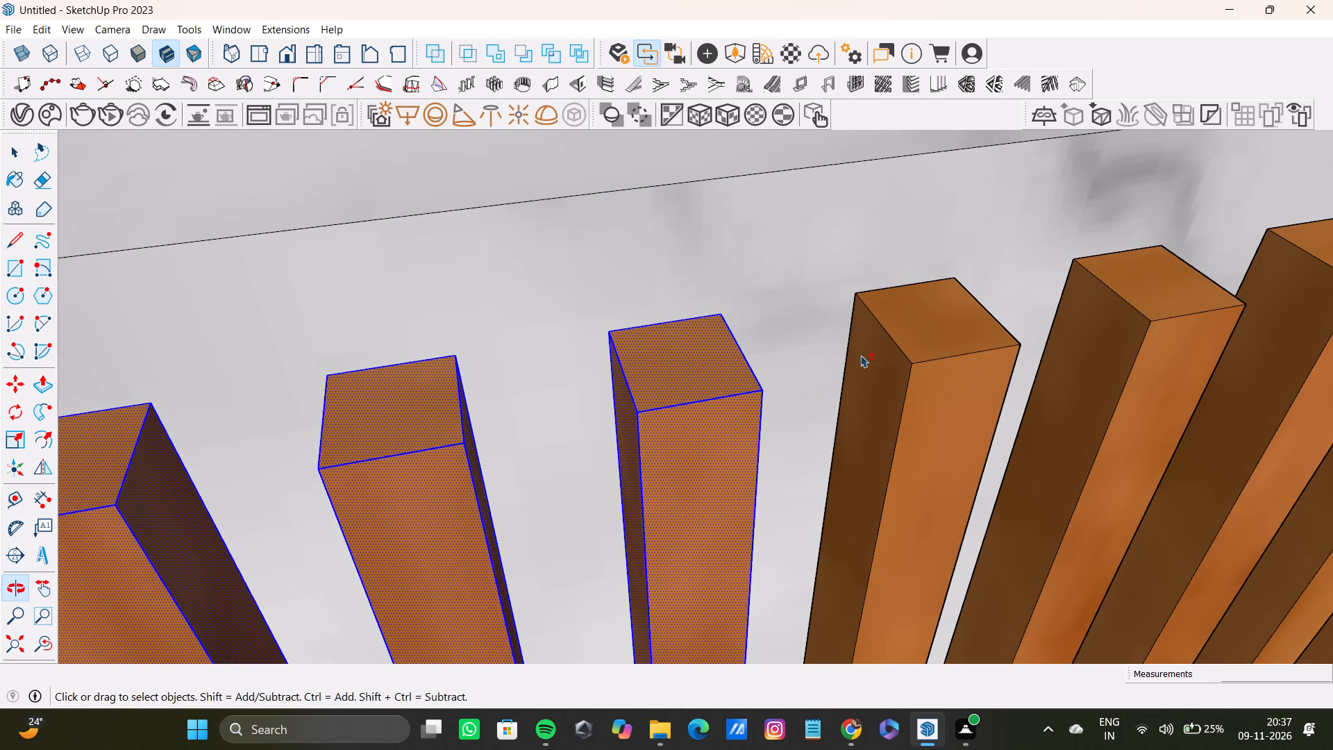
shift+double_click(925, 338)
shift+double_click(956, 401)
shift+double_click(878, 390)
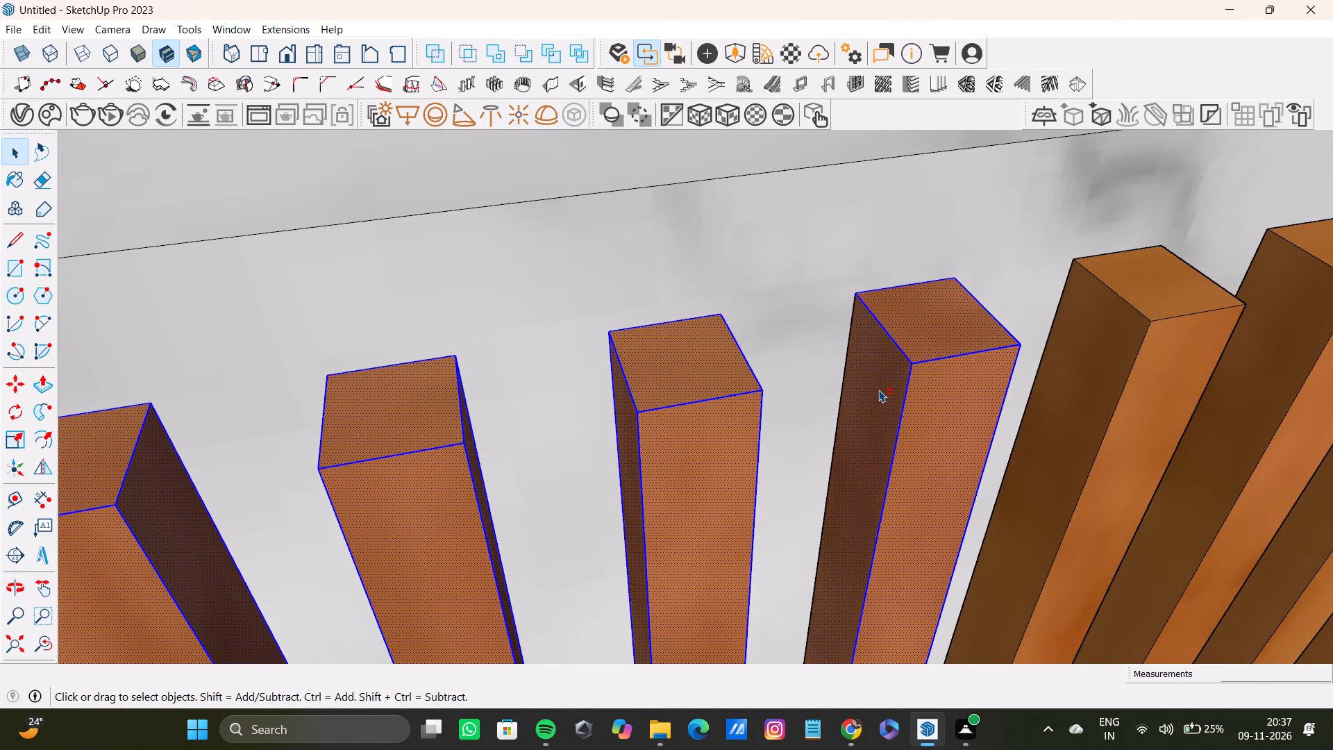
shift+middle_drag(878, 399, 444, 351)
shift+scroll(787, 382, up, 2)
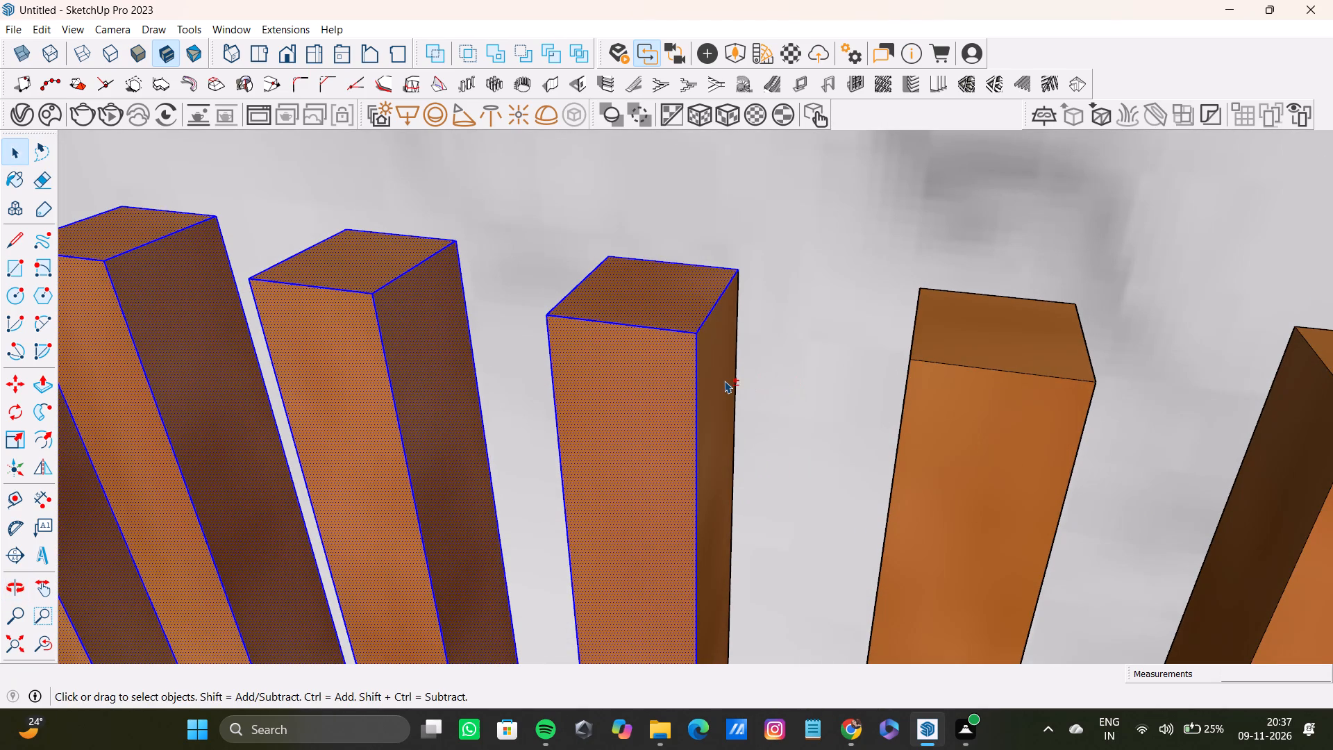
shift+double_click(724, 381)
shift+double_click(721, 385)
Add the top, front and both side faces of the thirteenth slat from the arch end to the selection.
shift+double_click(964, 356)
shift+double_click(975, 383)
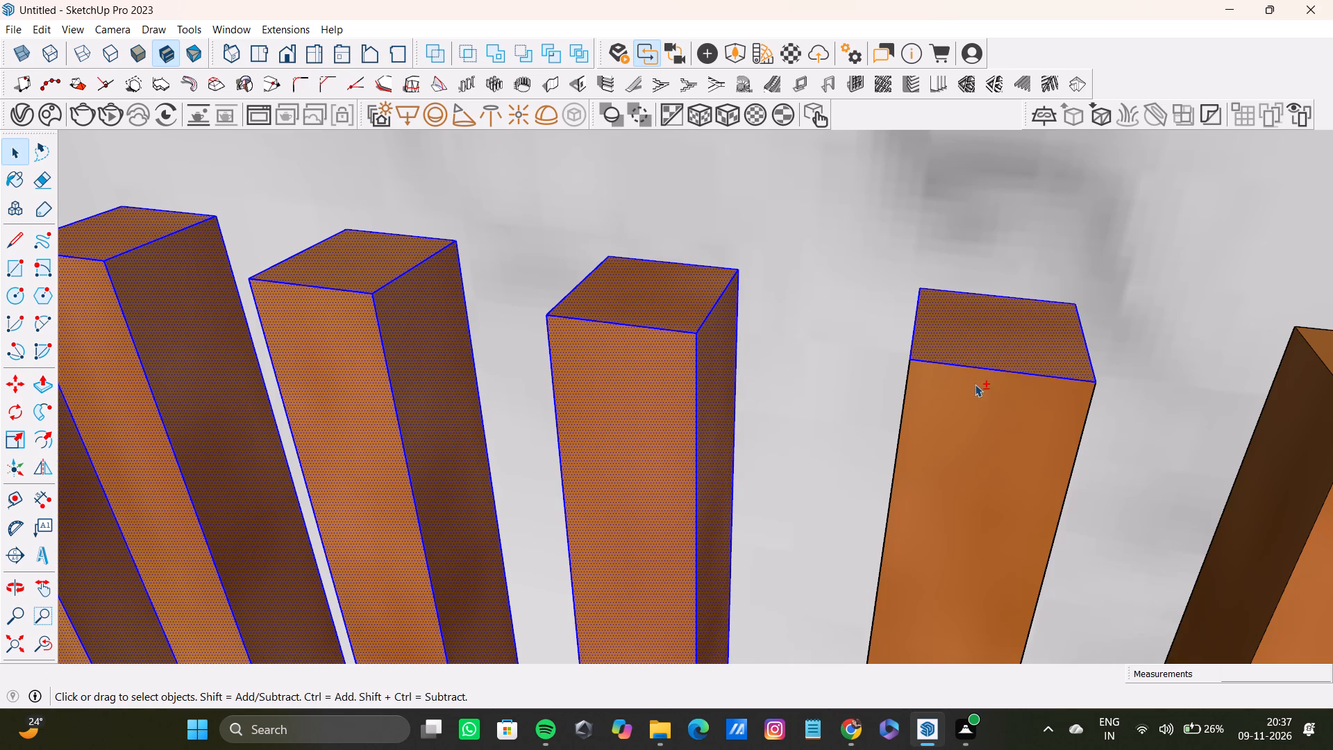
shift+scroll(939, 423, up, 1)
middle_drag(939, 423, 996, 419)
shift+scroll(895, 403, up, 3)
shift+double_click(880, 360)
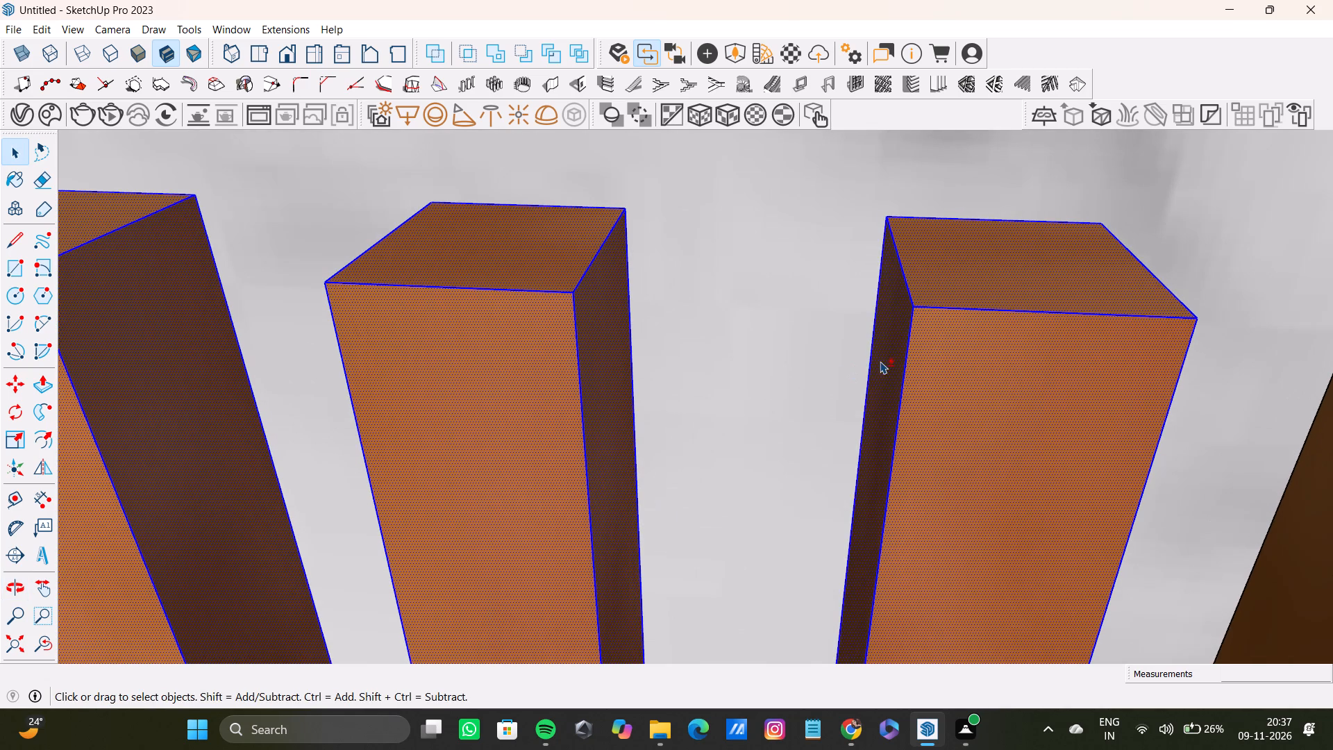
shift+scroll(880, 364, down, 8)
shift+middle_drag(878, 369, 448, 363)
shift+scroll(746, 374, up, 2)
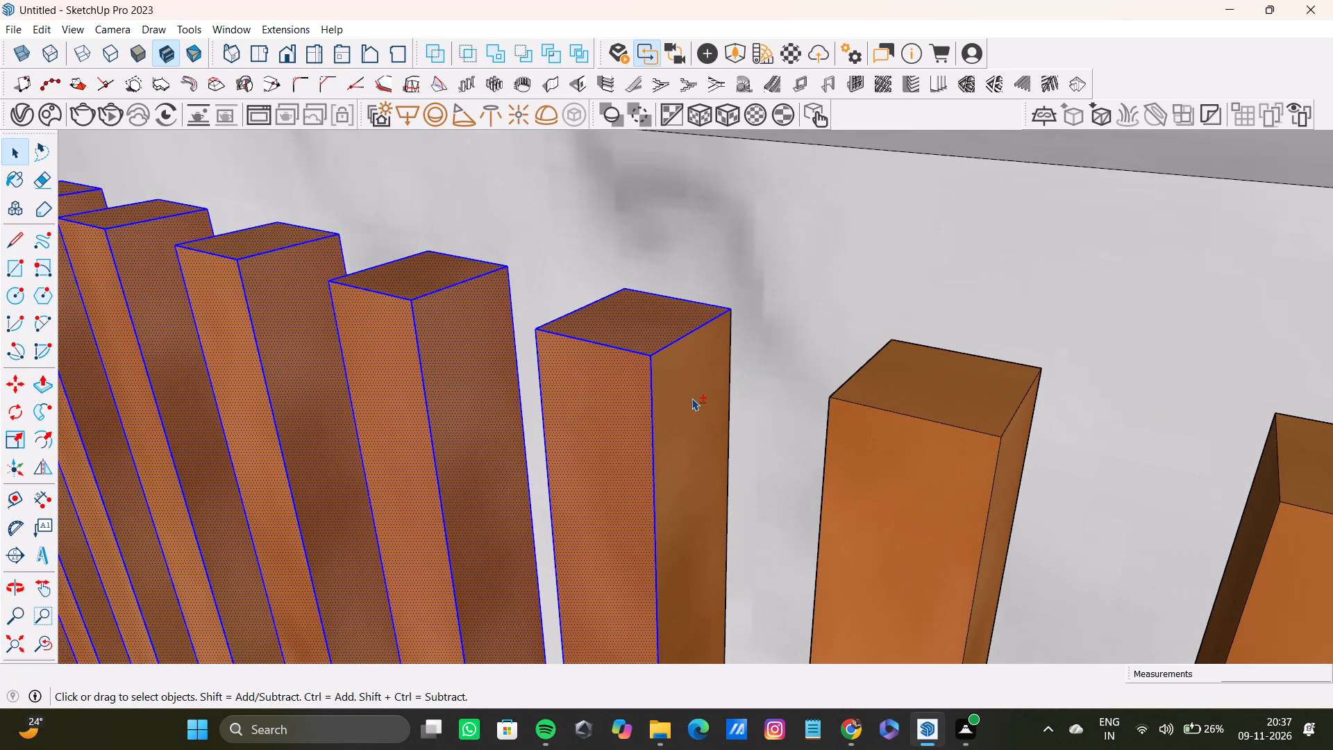
shift+double_click(689, 398)
Add the top, front and both side faces of the fourteenth slat from the arch end to the selection.
shift+double_click(920, 392)
shift+double_click(909, 457)
middle_drag(859, 472, 1201, 494)
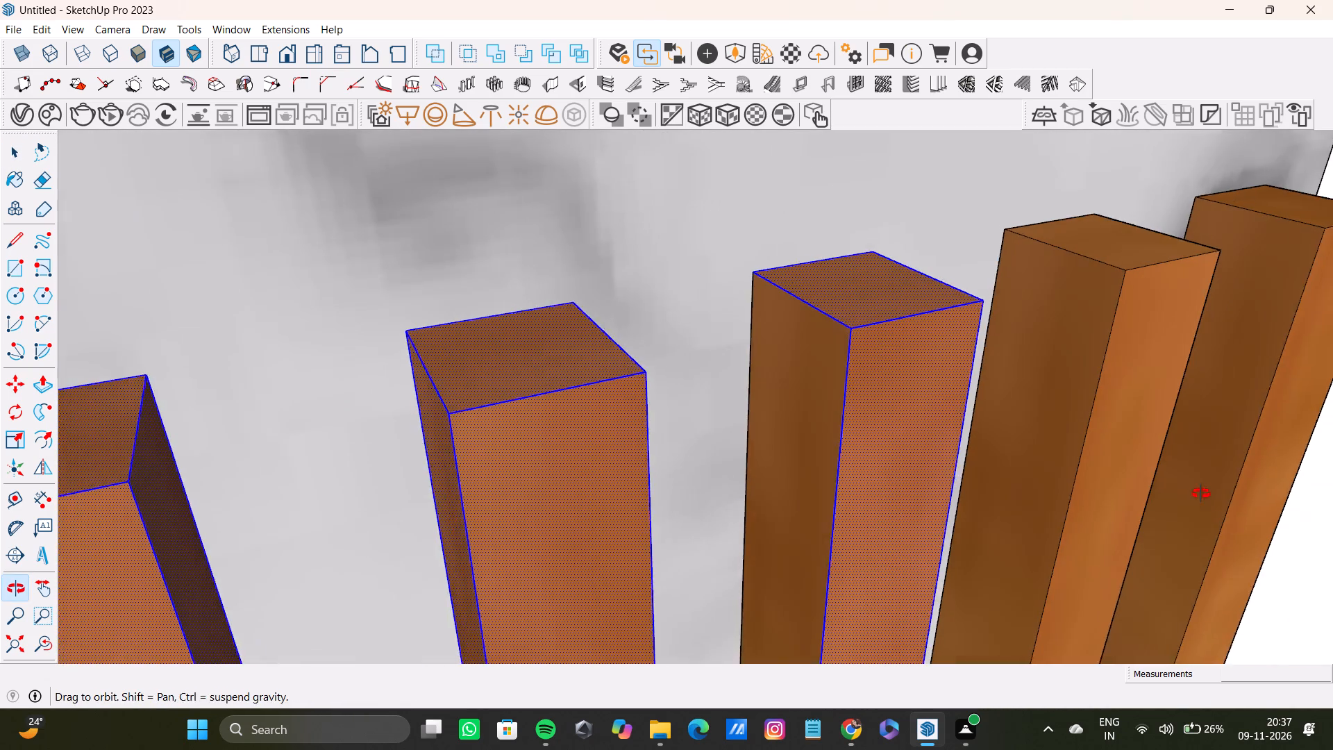
middle_drag(1201, 494, 1202, 494)
shift+scroll(960, 422, up, 3)
shift+double_click(784, 413)
shift+middle_drag(929, 439, 736, 435)
scroll(735, 435, down, 1)
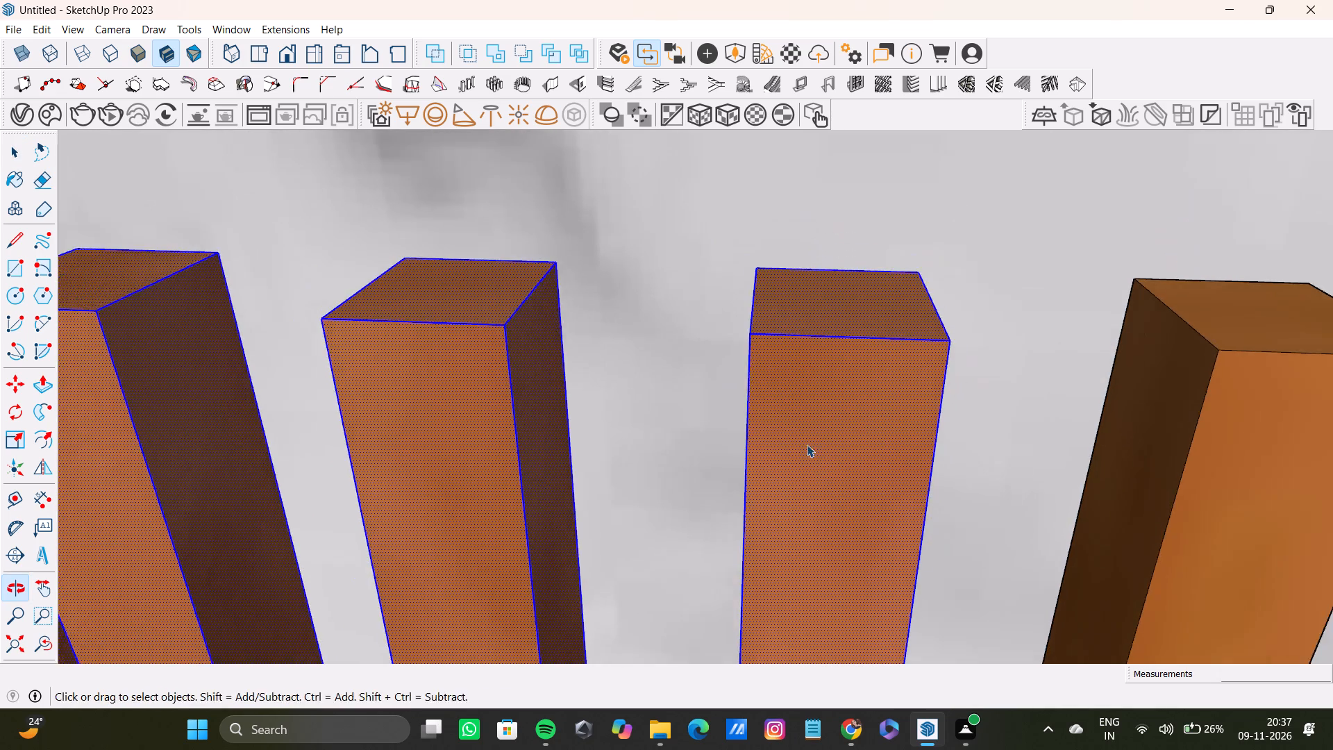
middle_drag(807, 444, 573, 408)
shift+scroll(857, 415, up, 2)
shift+double_click(1003, 419)
shift+scroll(972, 424, down, 4)
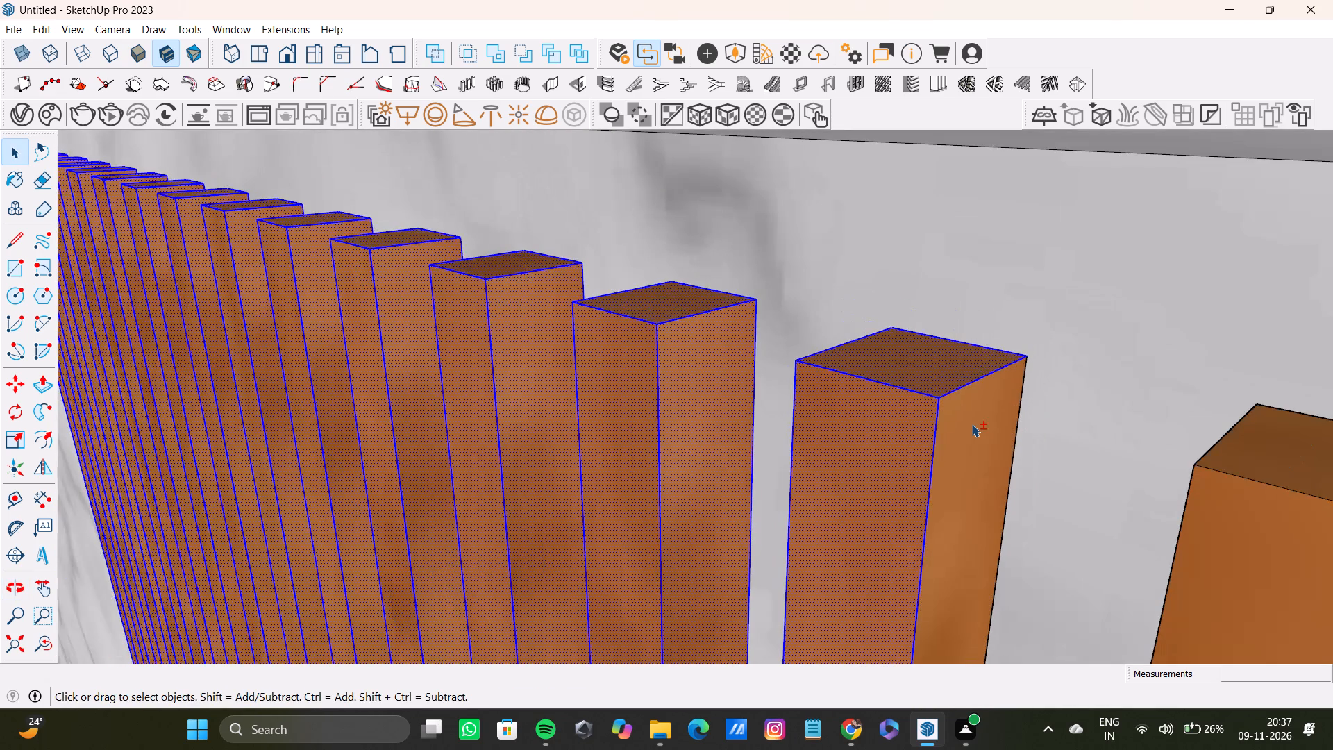
shift+double_click(972, 424)
shift+scroll(972, 424, down, 4)
Add the top, front and arch-side faces of the fifteenth slat from the arch end to the selection.
middle_drag(972, 424, 908, 396)
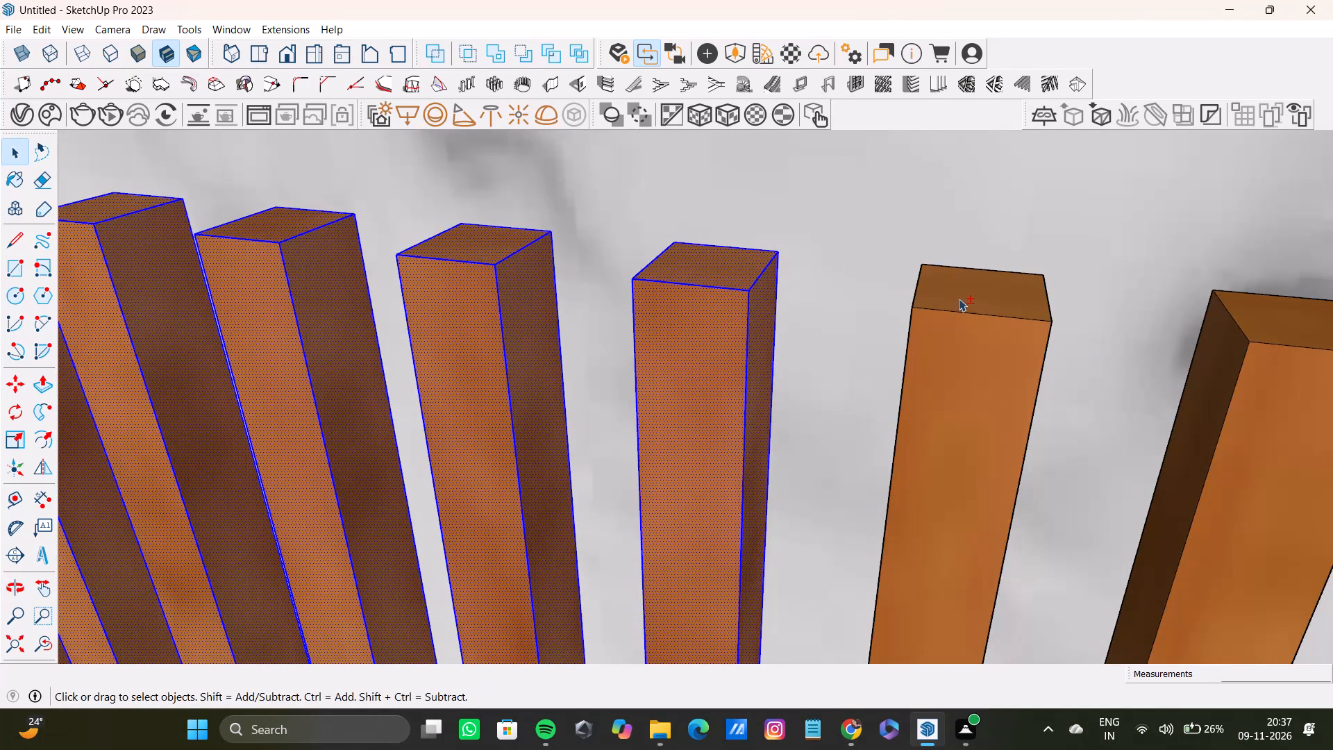
shift+double_click(959, 296)
shift+double_click(967, 374)
middle_drag(880, 442, 1035, 447)
shift+scroll(968, 367, up, 3)
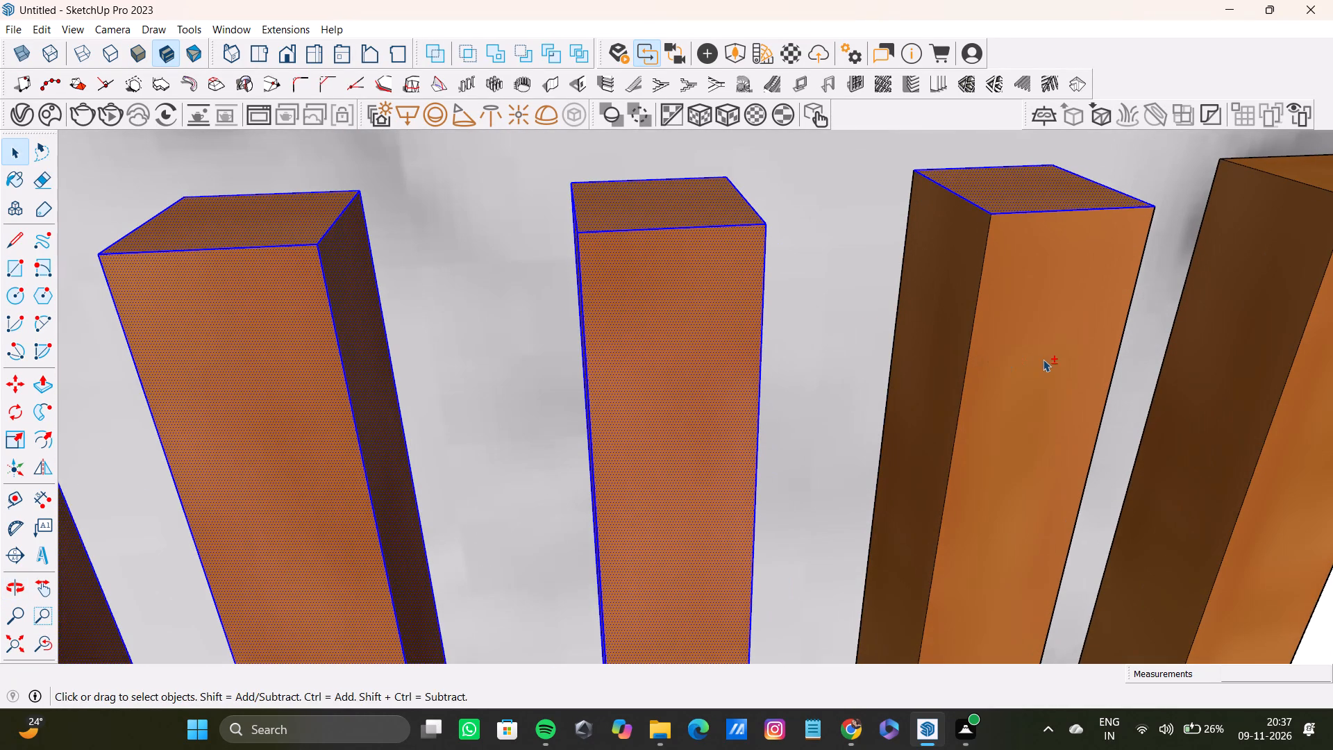
shift+double_click(1043, 359)
shift+double_click(960, 347)
shift+scroll(960, 354, down, 7)
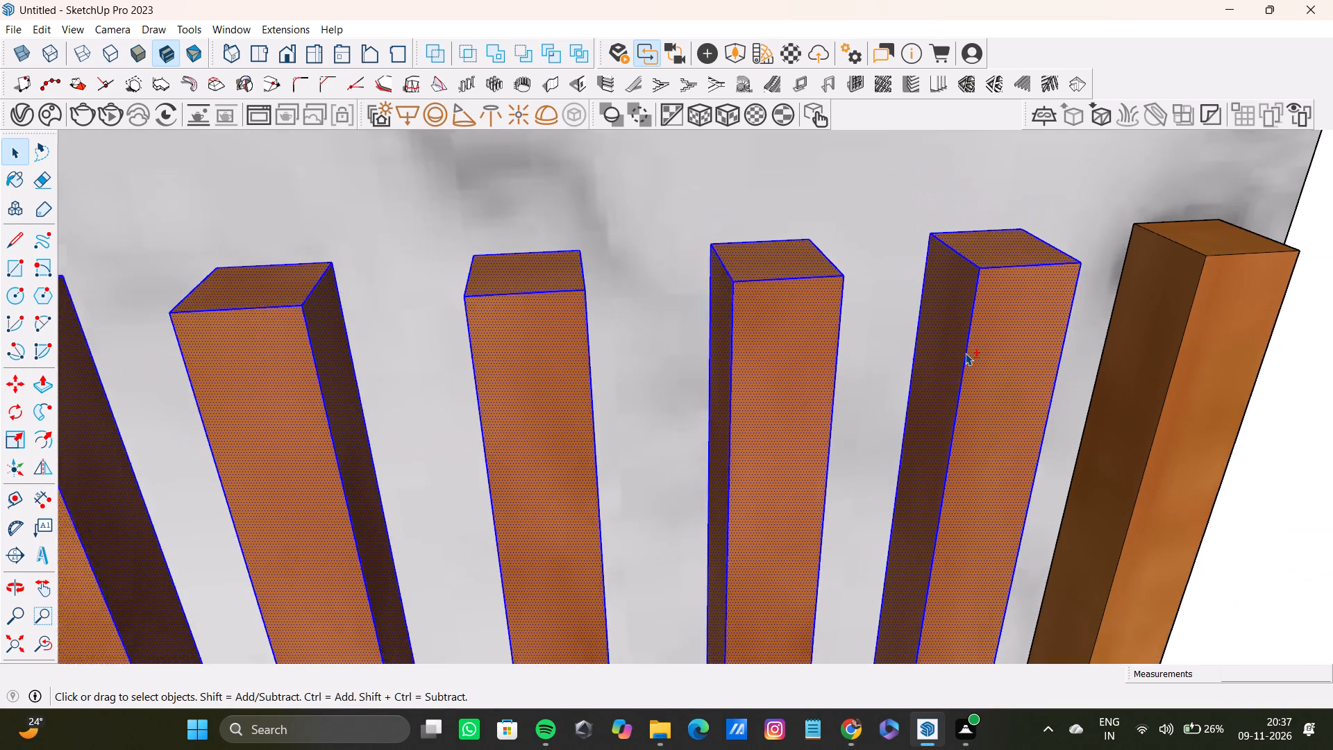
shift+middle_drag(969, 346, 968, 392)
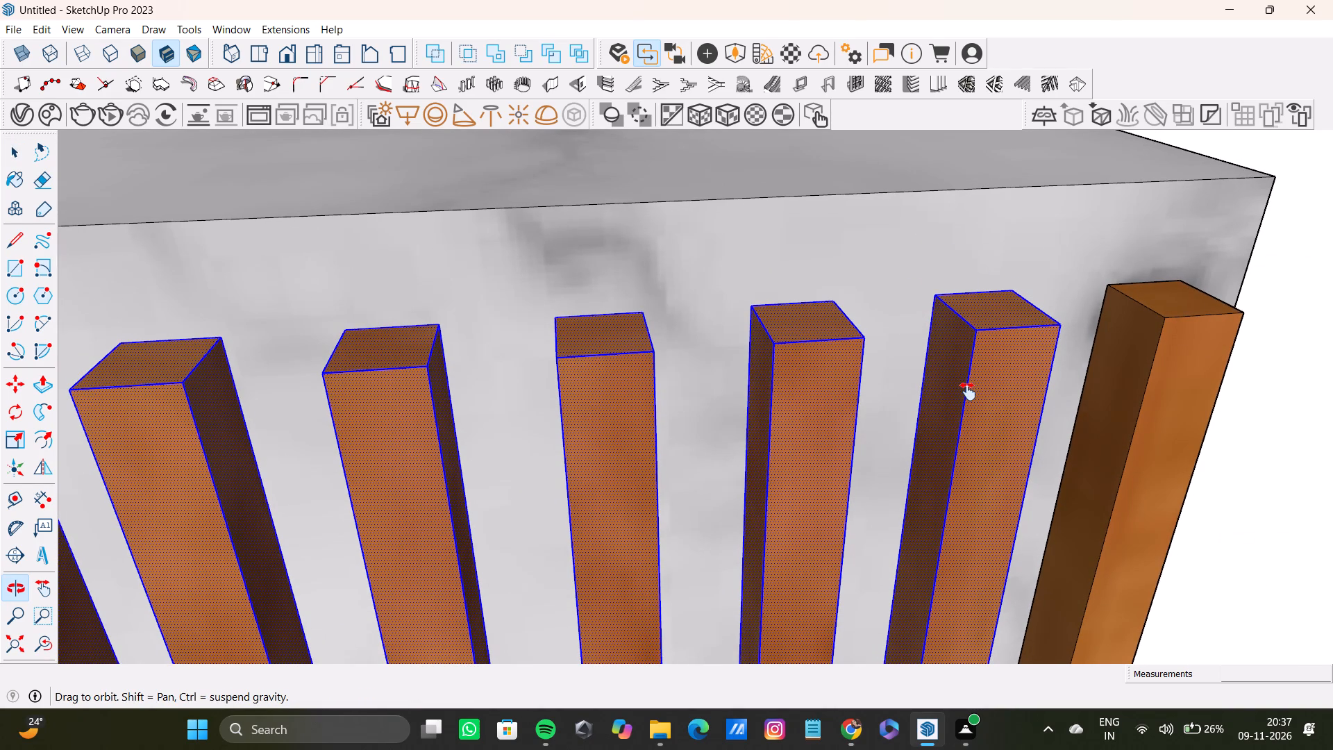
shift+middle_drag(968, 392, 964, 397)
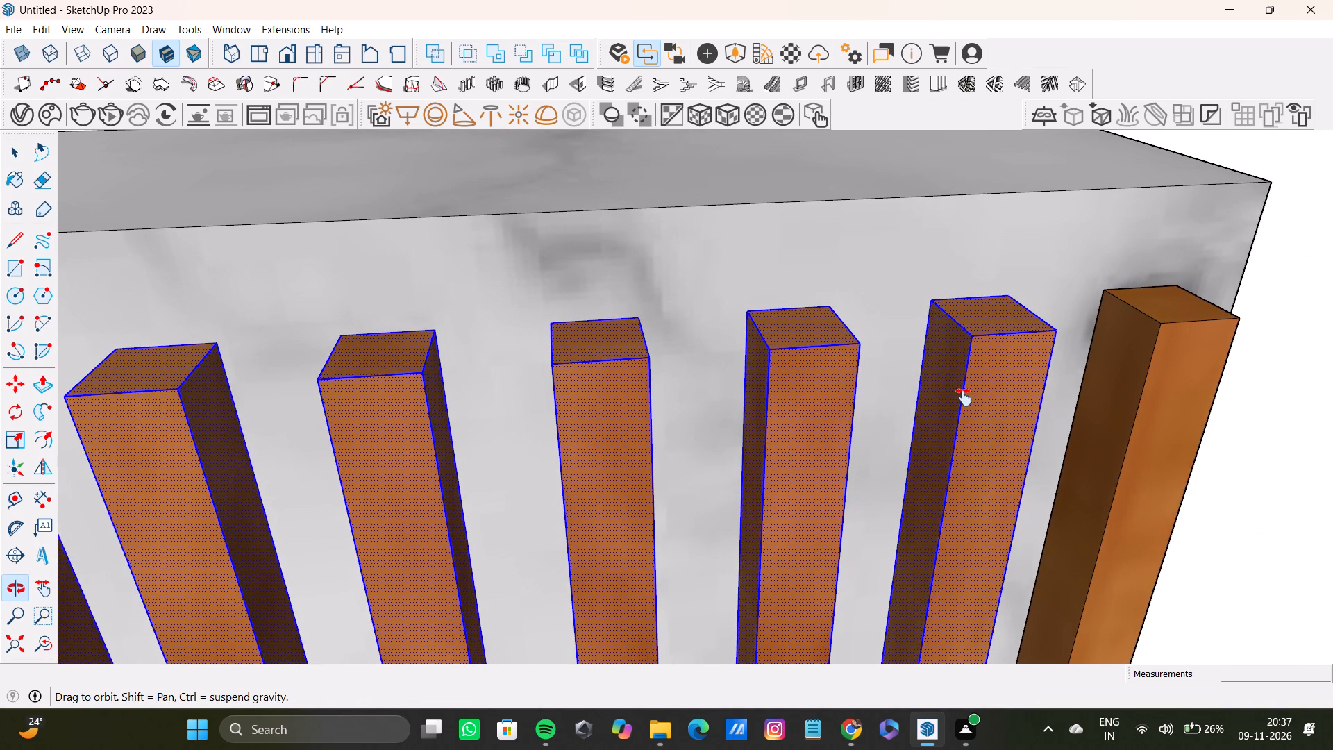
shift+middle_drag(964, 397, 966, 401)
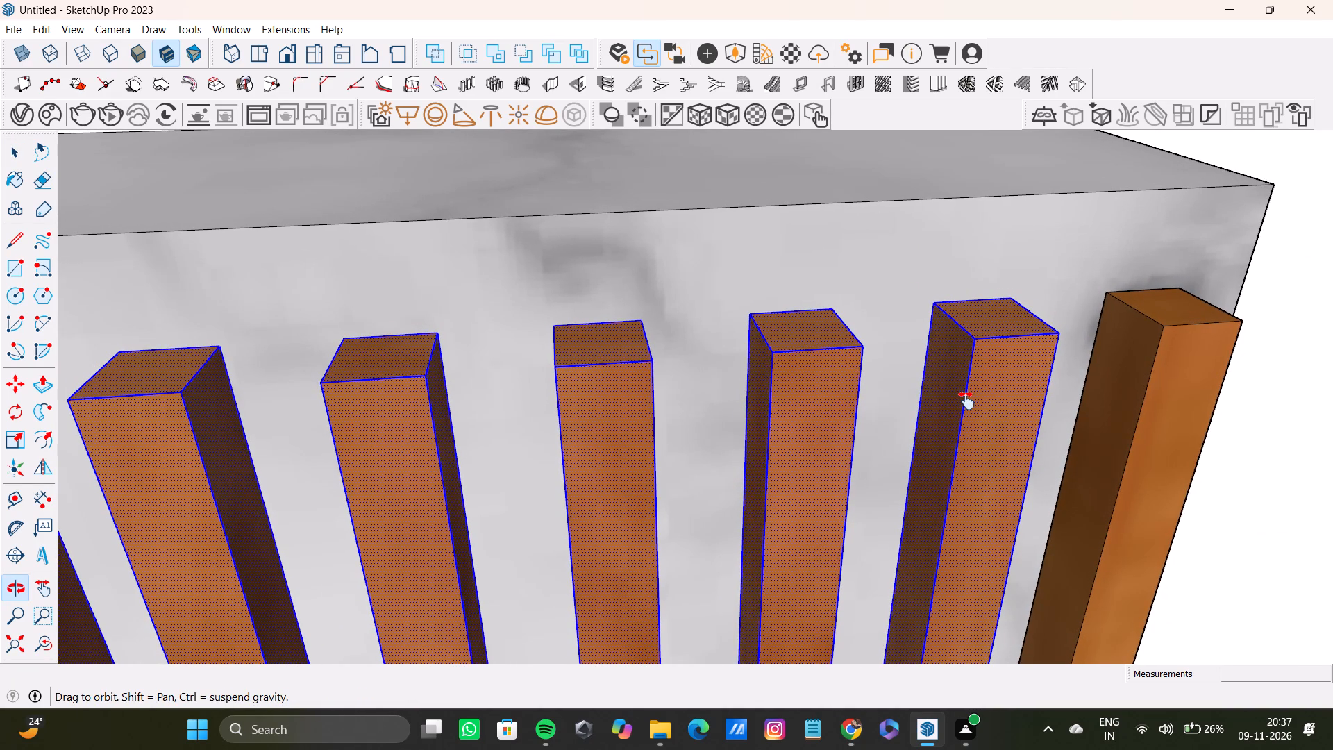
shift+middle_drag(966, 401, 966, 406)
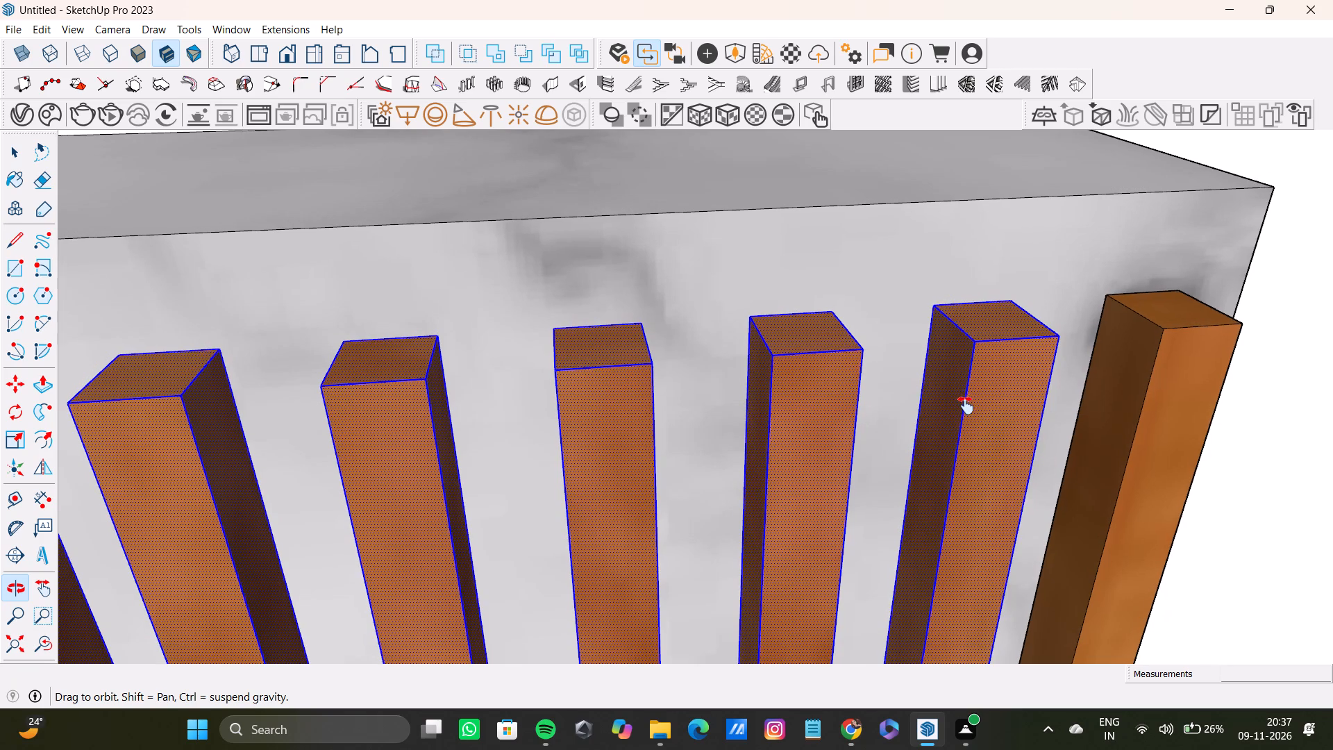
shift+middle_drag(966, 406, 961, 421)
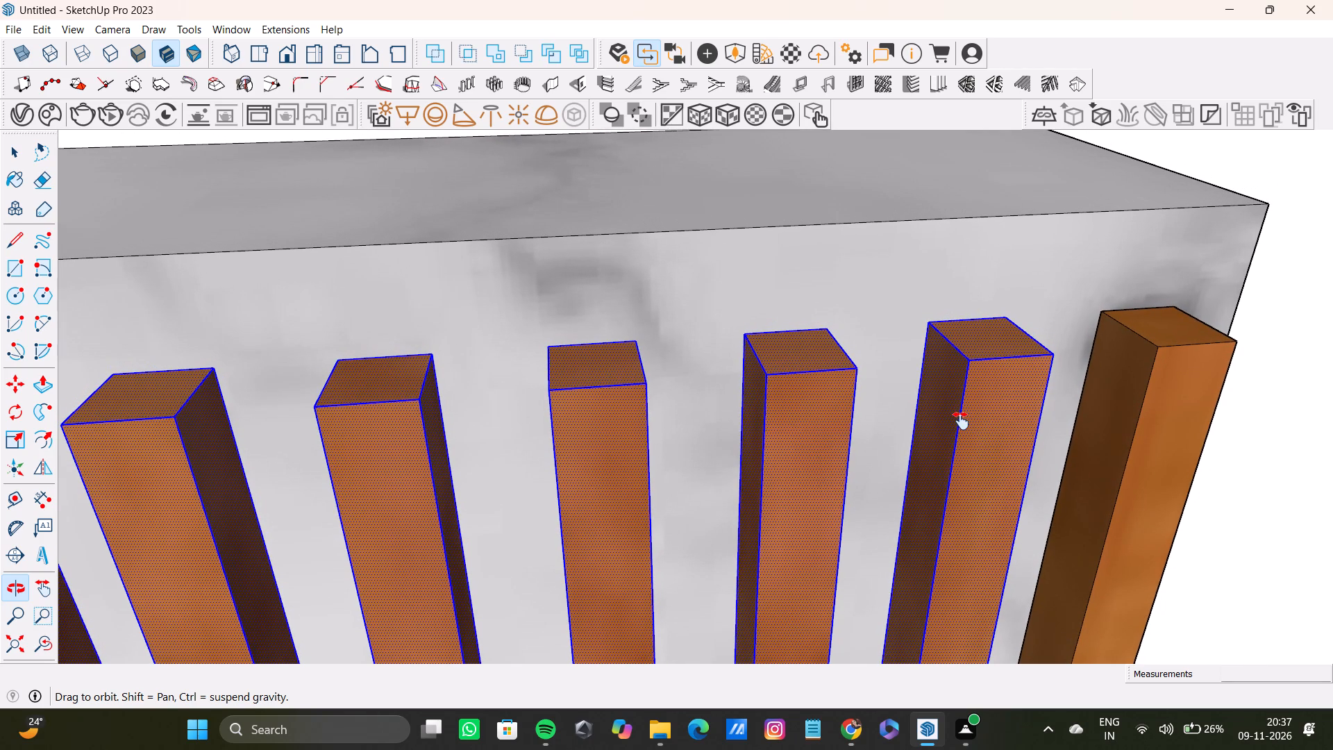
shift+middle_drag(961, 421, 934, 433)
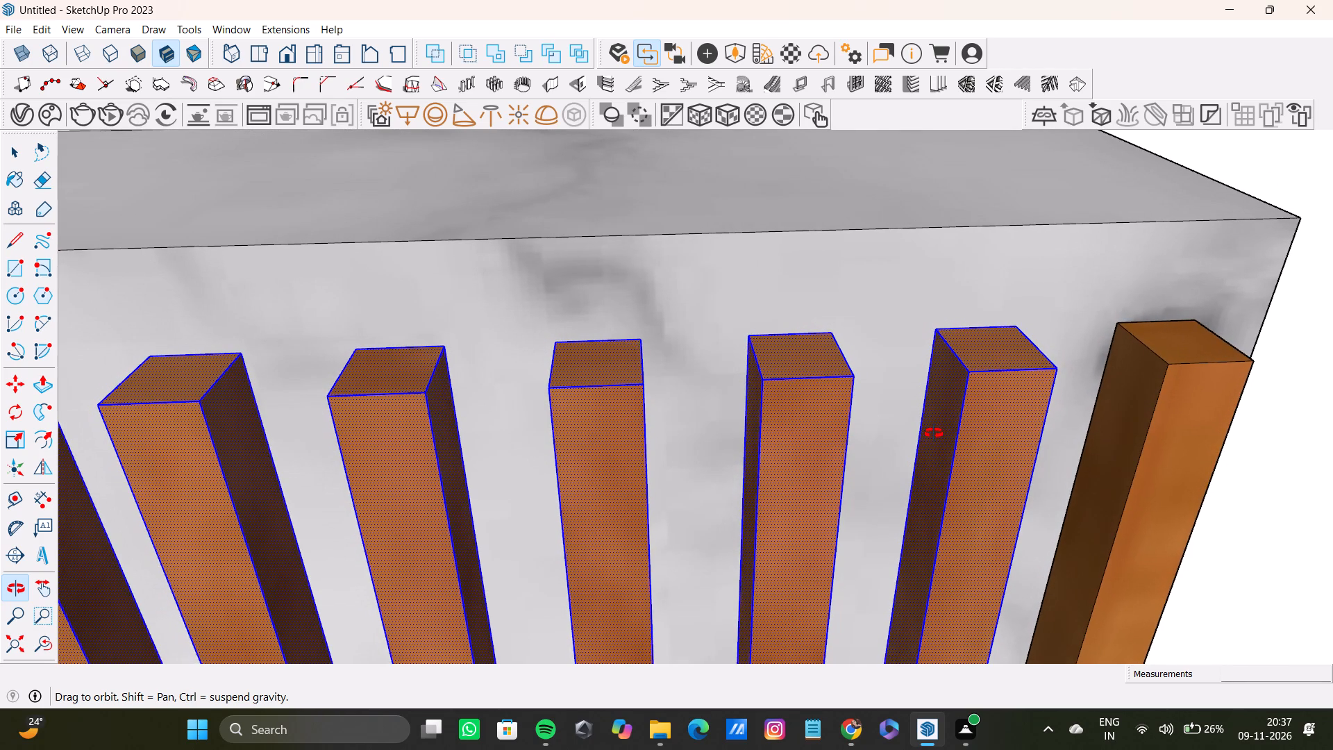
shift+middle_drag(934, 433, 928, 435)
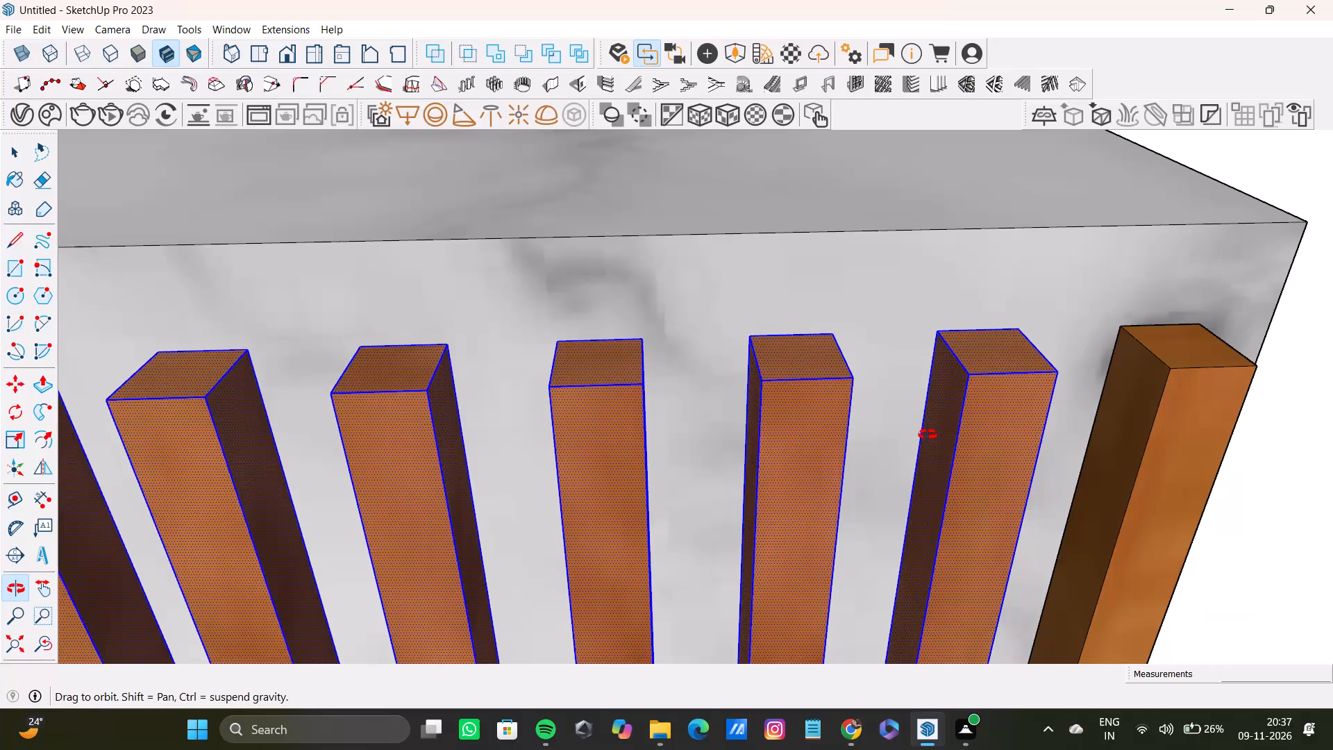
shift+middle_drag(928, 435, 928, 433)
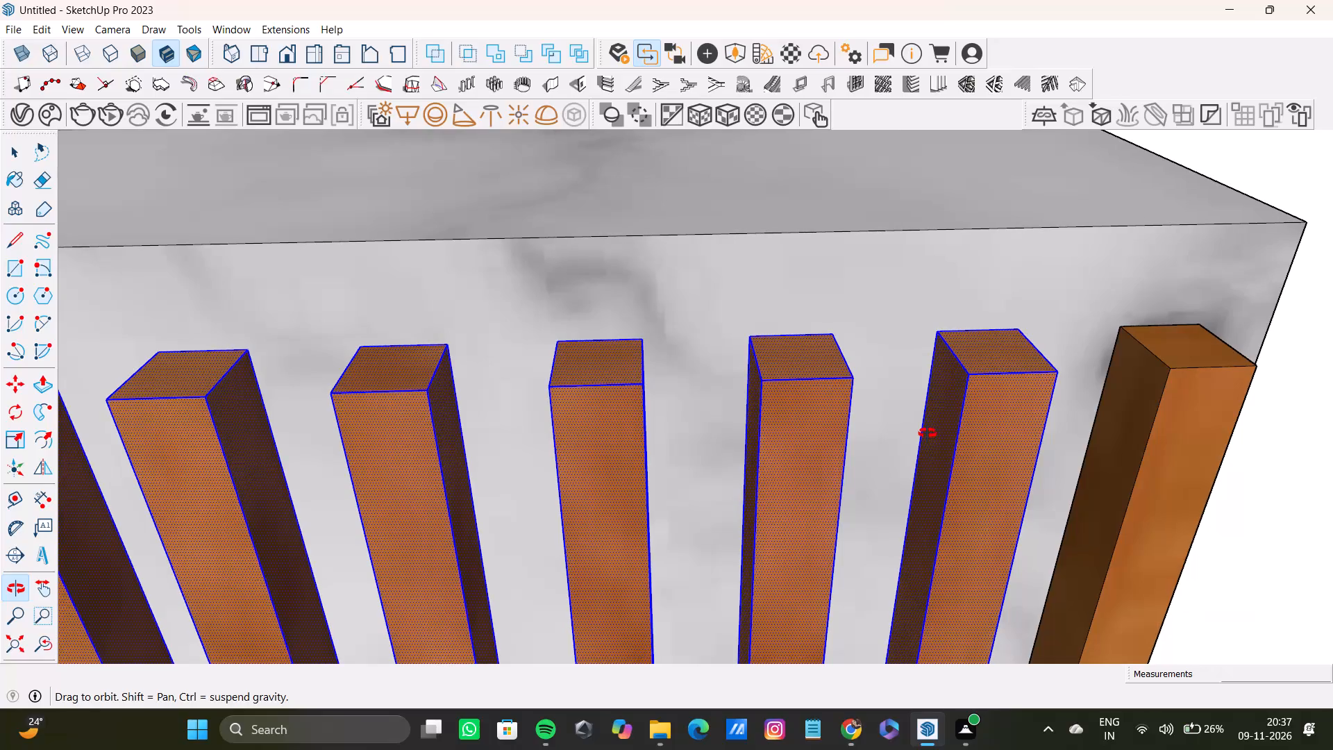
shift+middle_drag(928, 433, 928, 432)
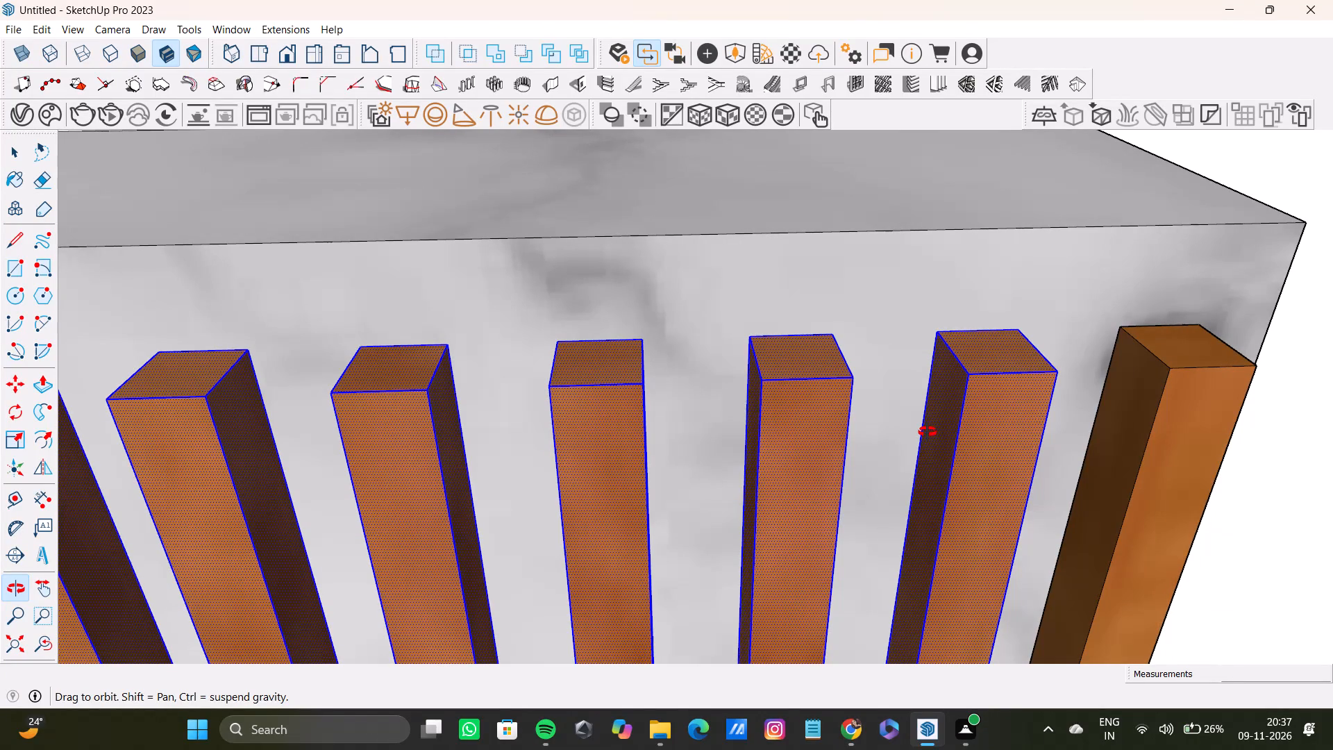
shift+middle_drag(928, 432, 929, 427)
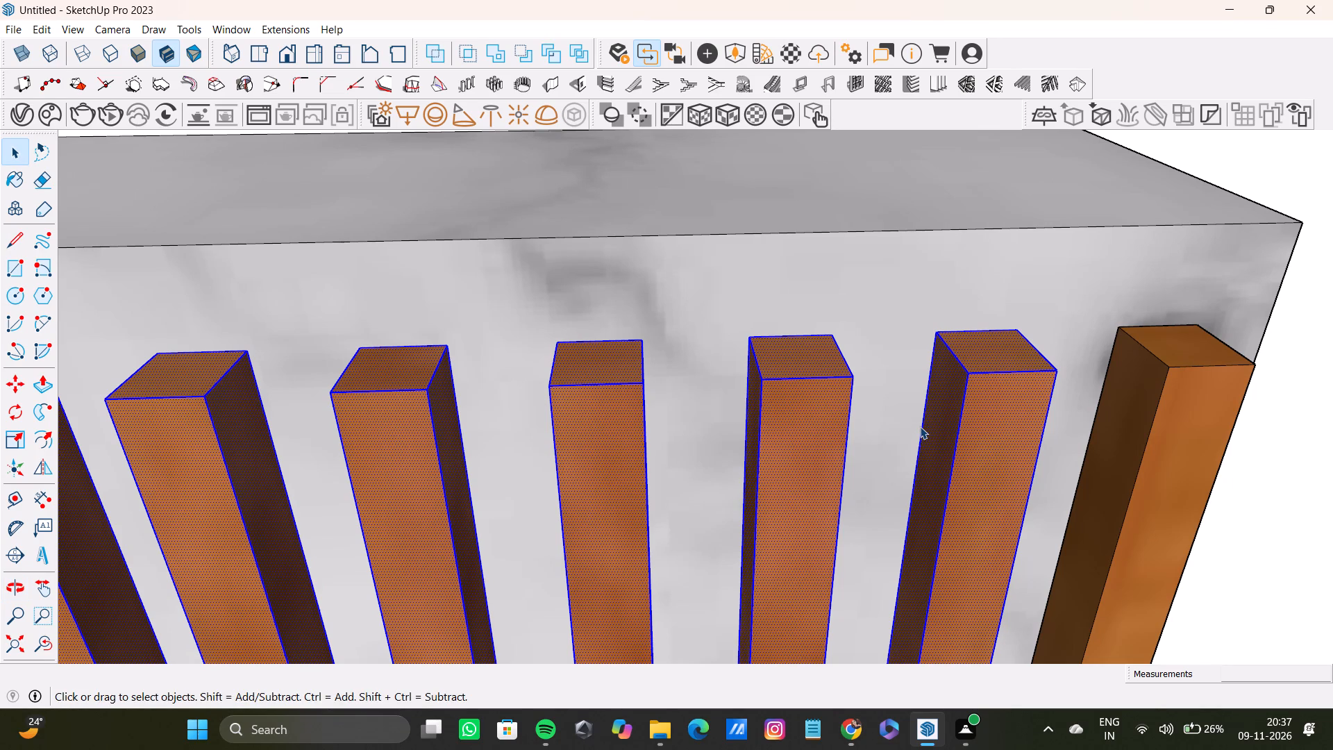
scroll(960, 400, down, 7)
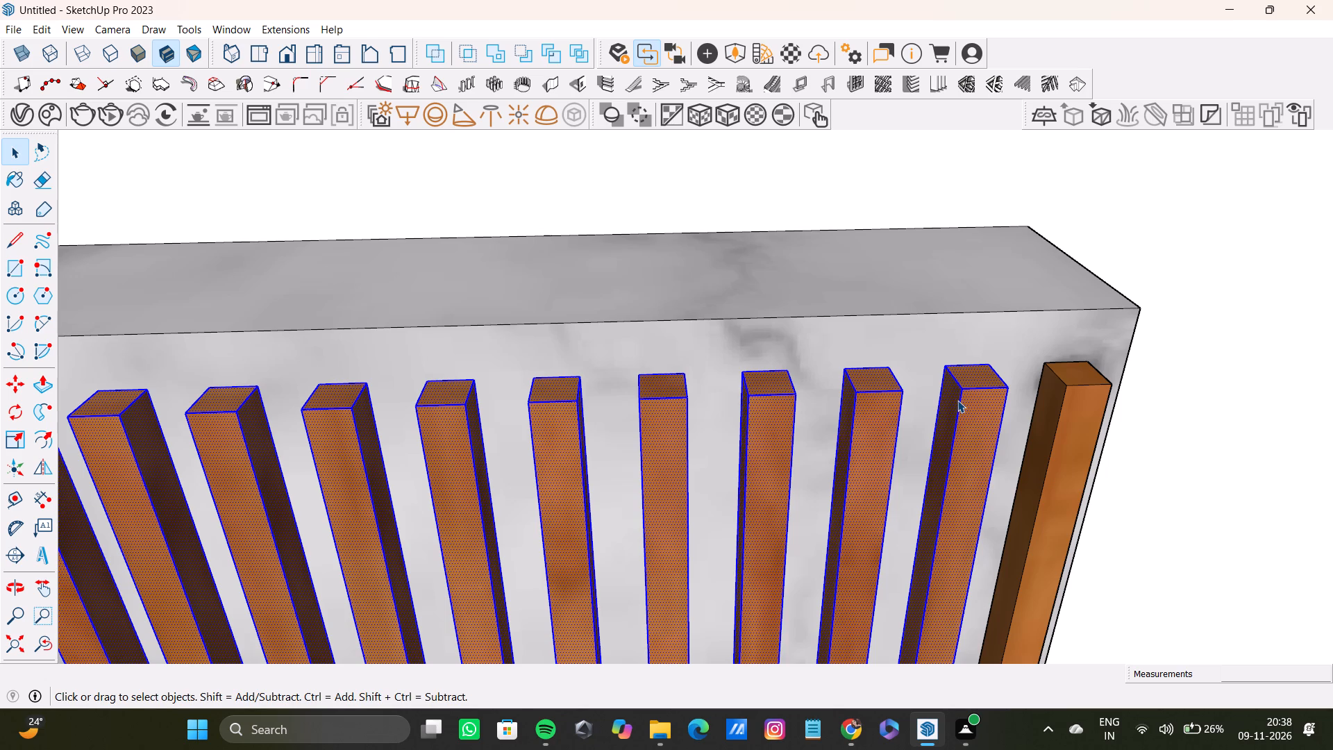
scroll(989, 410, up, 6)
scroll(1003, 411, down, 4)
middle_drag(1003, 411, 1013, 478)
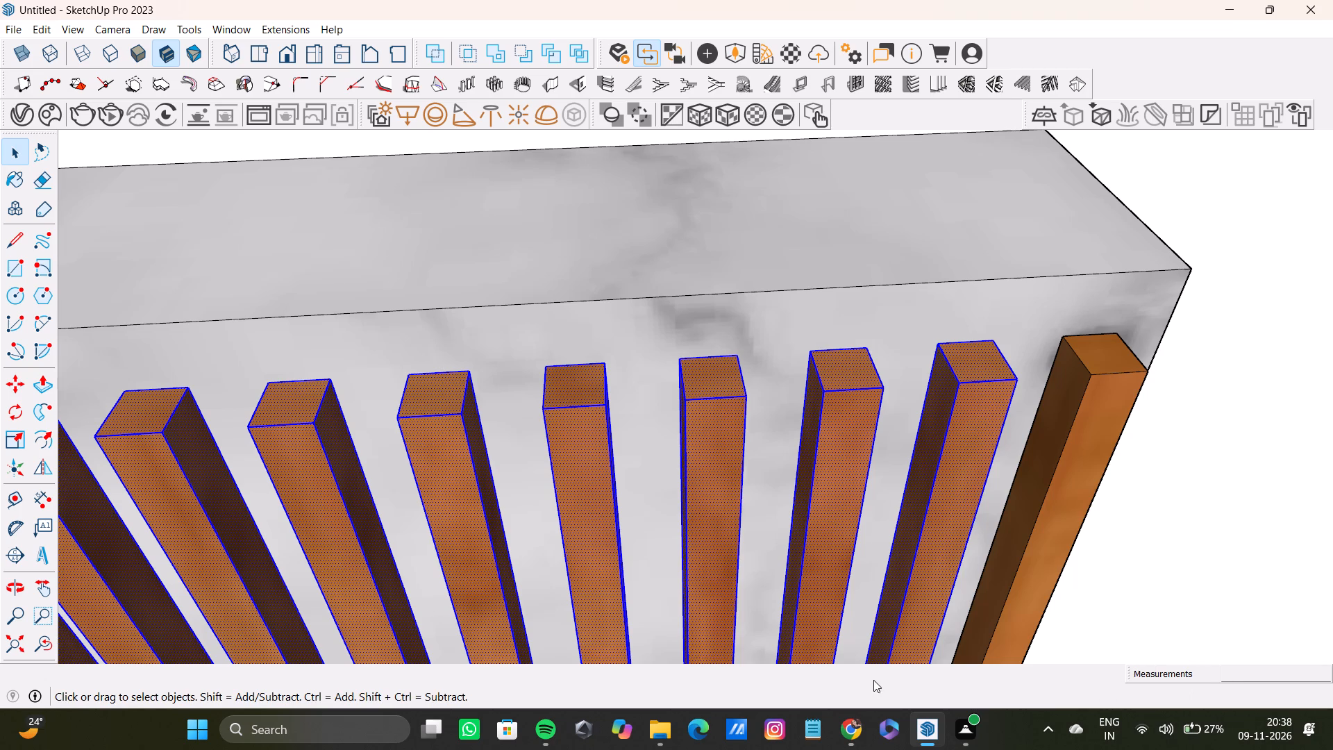
Add the fifteenth slat's remaining side face and the sixteenth slat's top and front faces to the selection.
scroll(921, 394, down, 8)
middle_drag(916, 435, 810, 472)
scroll(810, 472, down, 1)
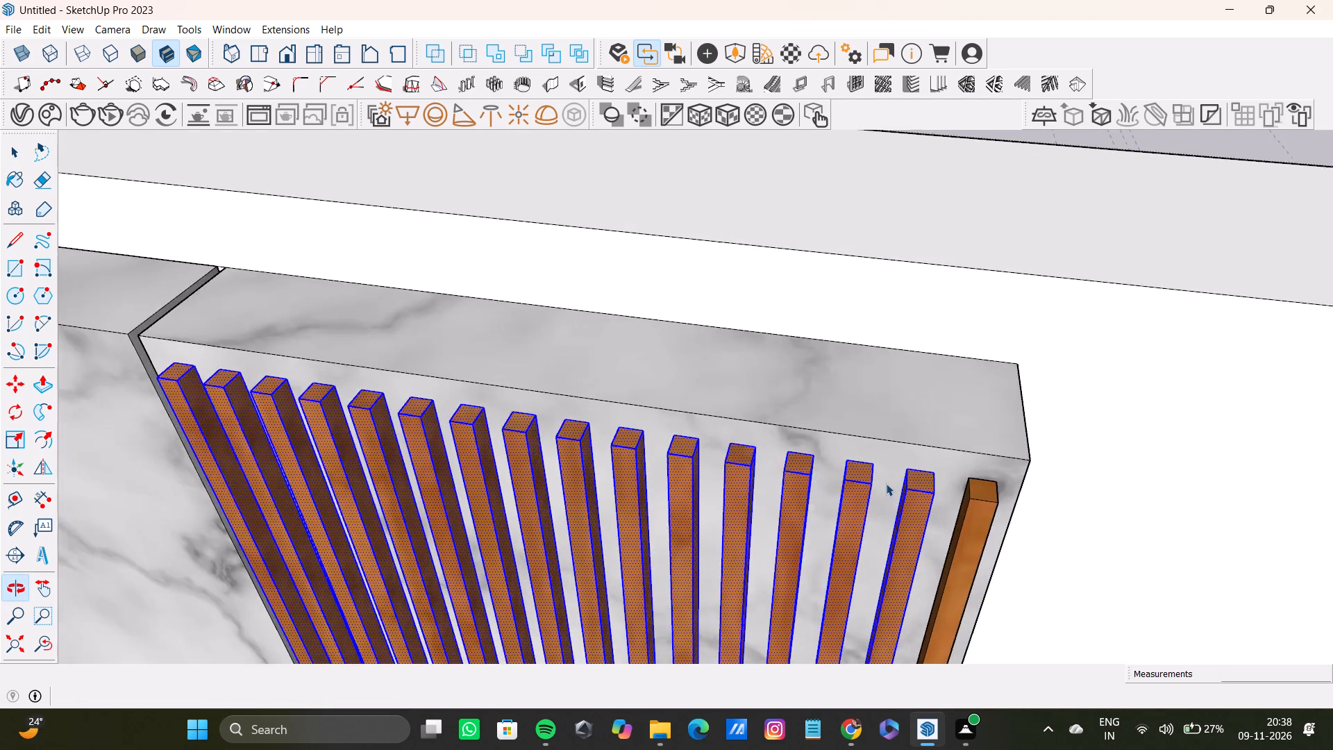
shift+scroll(886, 483, up, 8)
shift+middle_drag(922, 508, 601, 437)
shift+scroll(728, 475, up, 3)
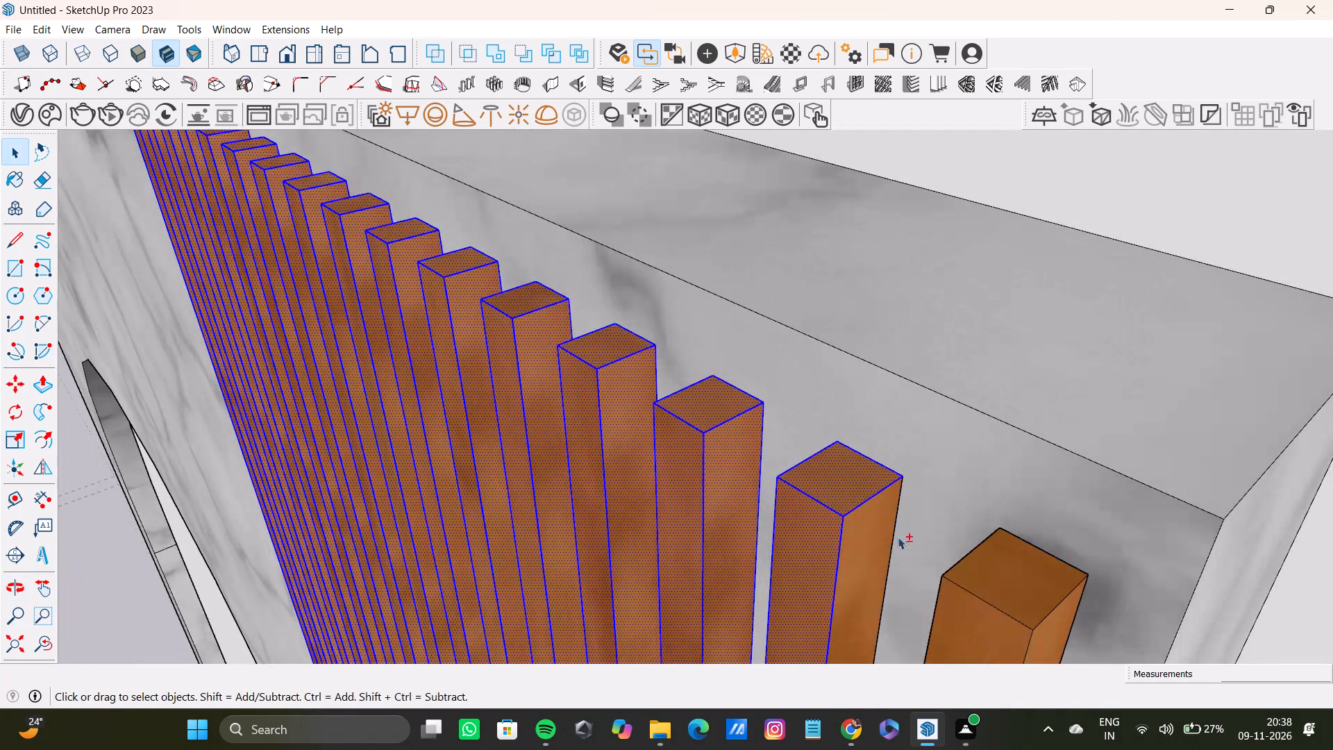
shift+double_click(868, 542)
shift+double_click(1005, 590)
shift+double_click(963, 626)
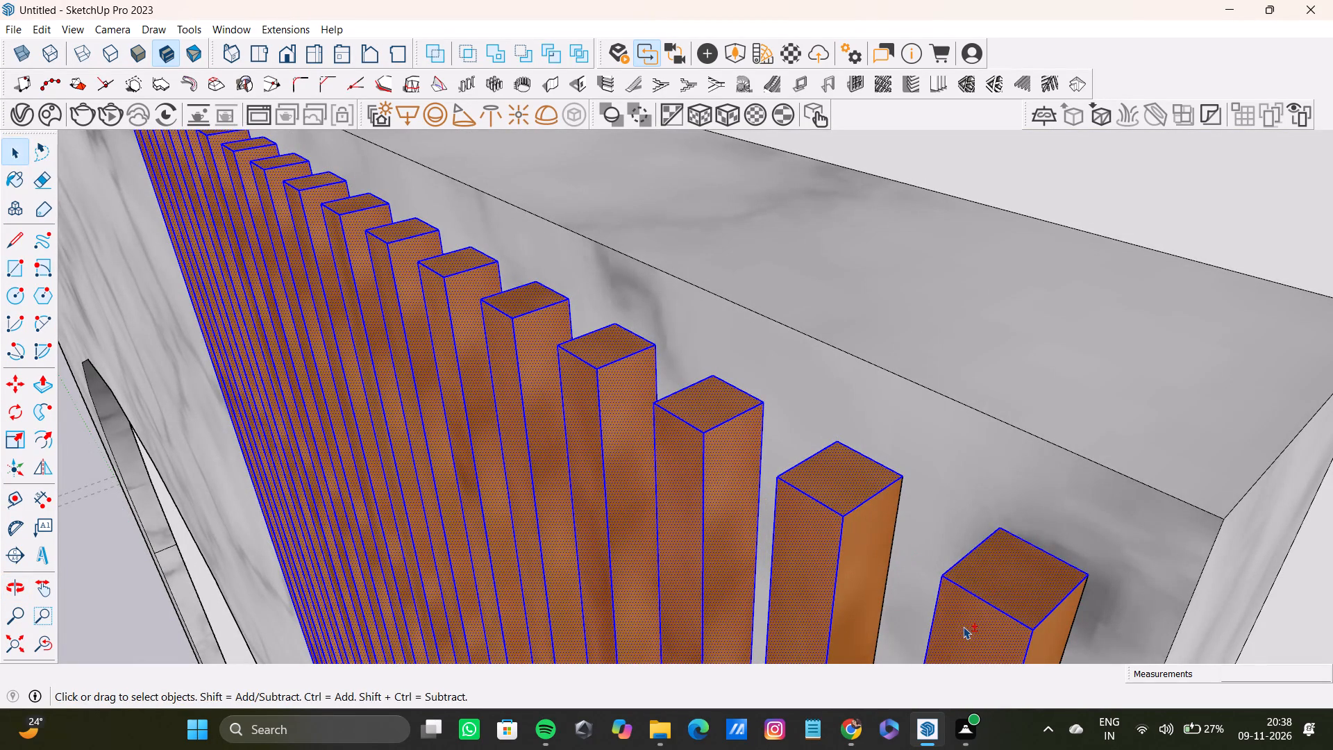
shift+double_click(869, 541)
Add both side faces of the sixteenth slat, the last from the arch end, to the selection.
middle_drag(821, 554, 1209, 595)
shift+scroll(1068, 495, up, 4)
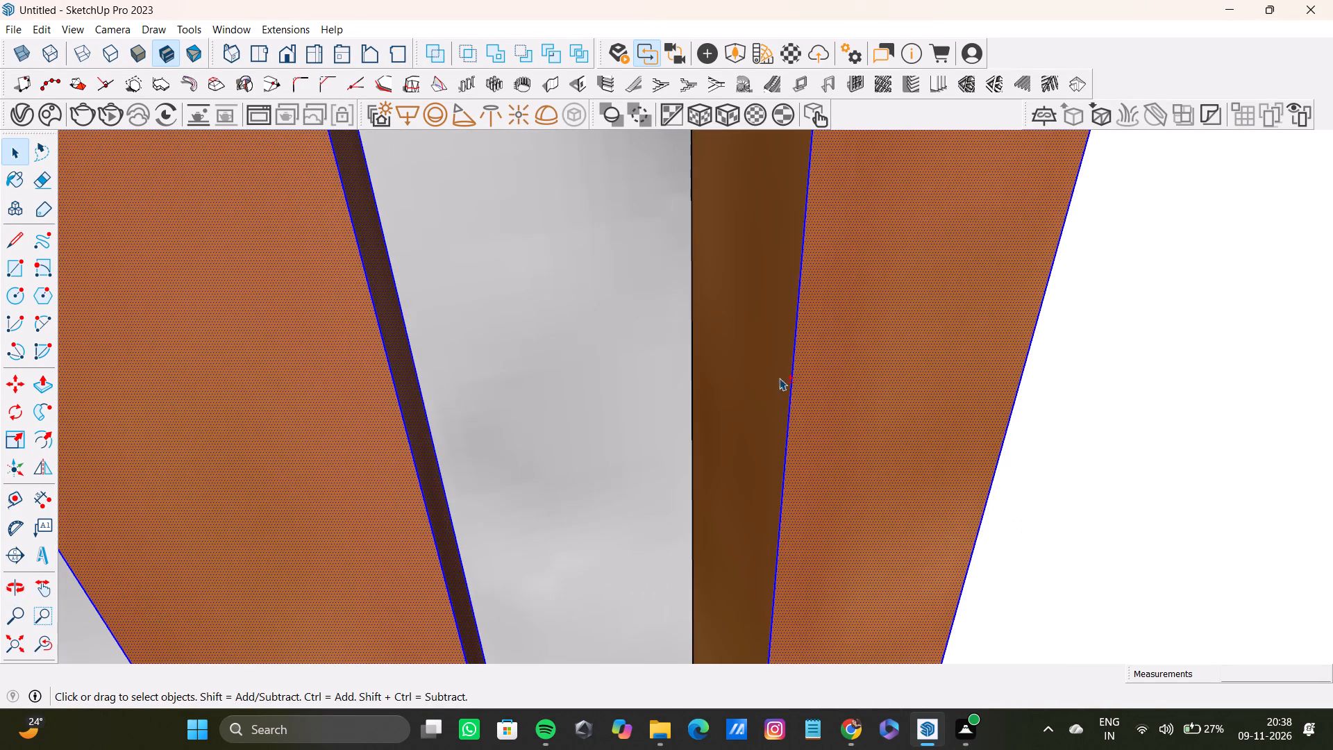
shift+double_click(762, 395)
shift+scroll(849, 427, down, 15)
middle_drag(900, 454, 497, 370)
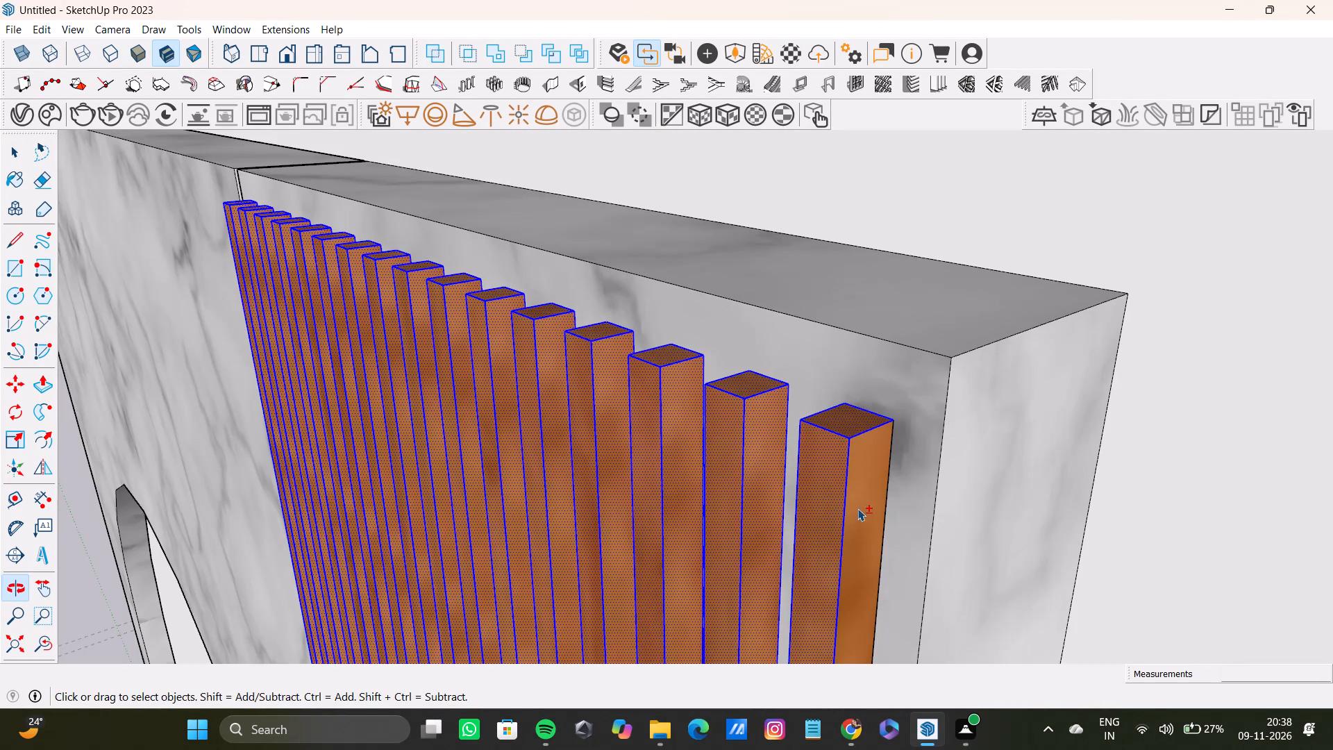
shift+scroll(857, 508, up, 3)
shift+double_click(868, 494)
Paint all the selected slats with the Wood Cherry Original material from the Wood collection, and clear the selection.
shift+scroll(809, 482, down, 10)
shift+middle_drag(787, 494, 885, 553)
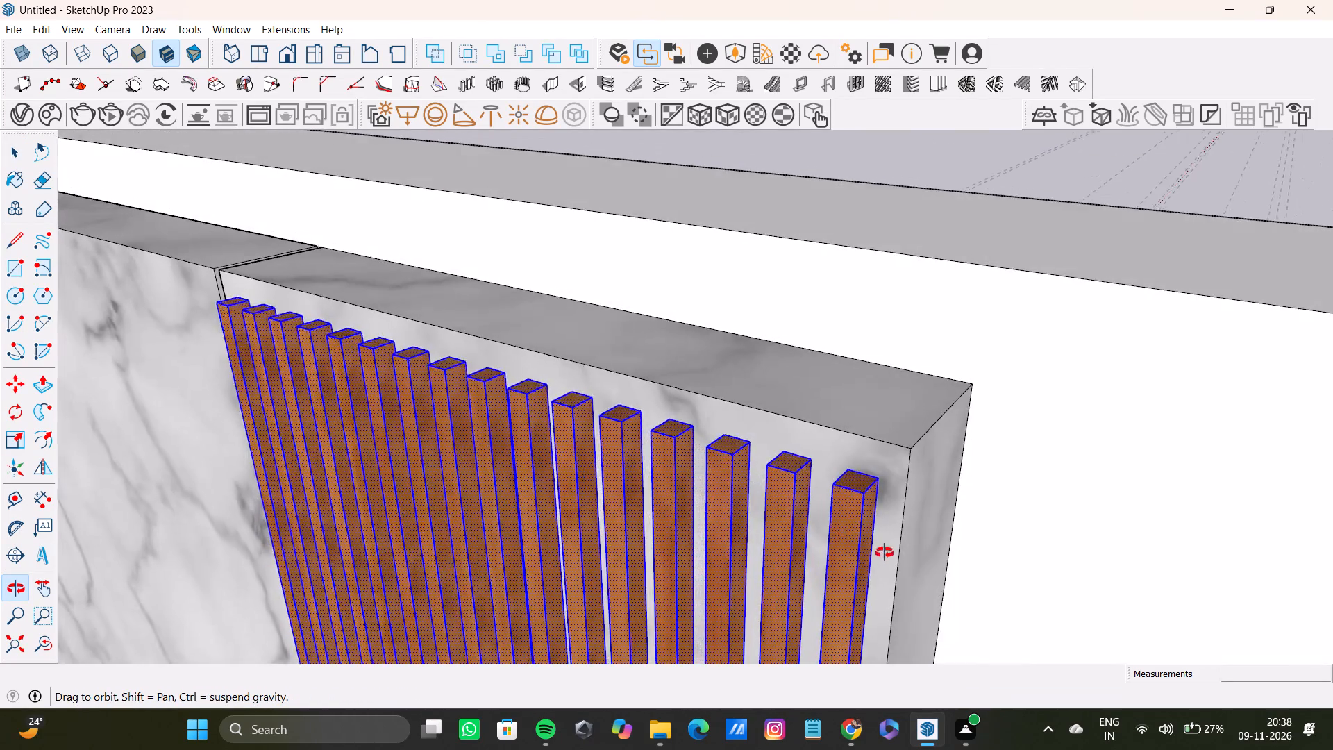
shift+middle_drag(885, 553, 885, 554)
scroll(858, 551, down, 13)
shift+middle_drag(814, 517, 1091, 517)
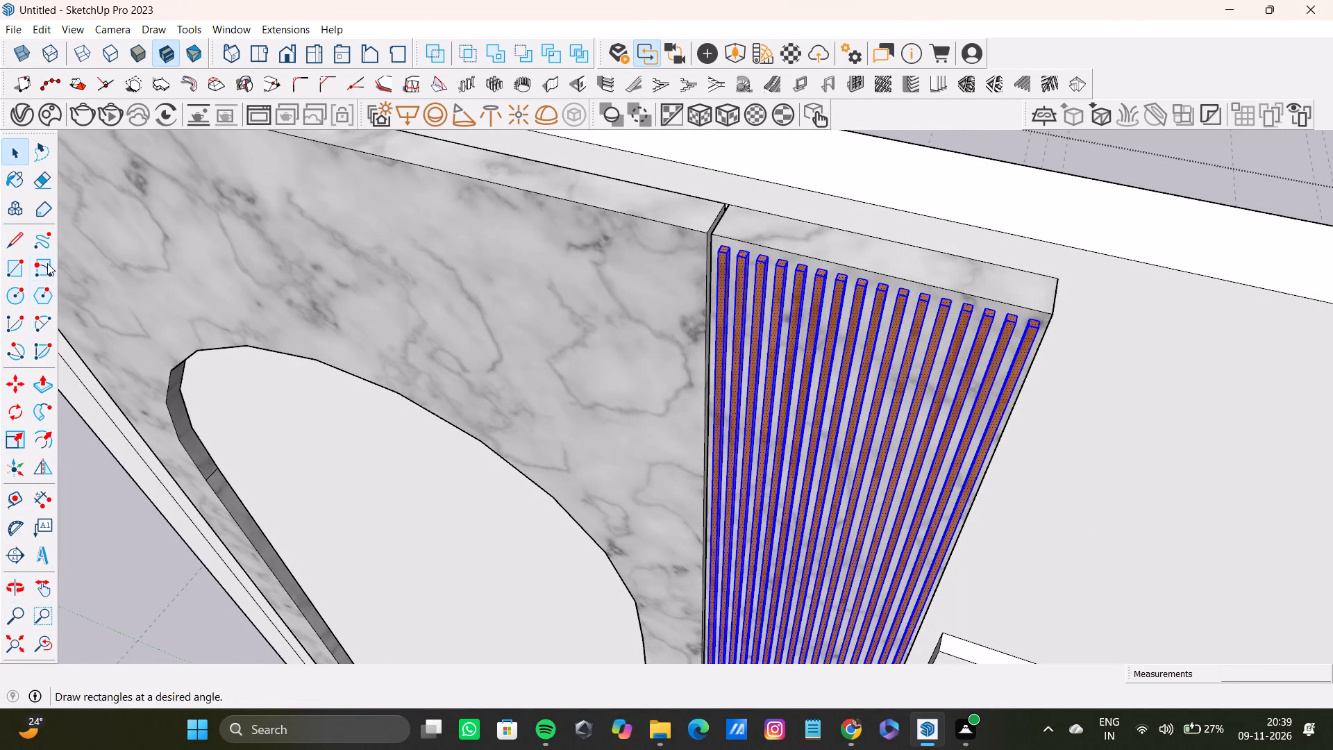
click(13, 183)
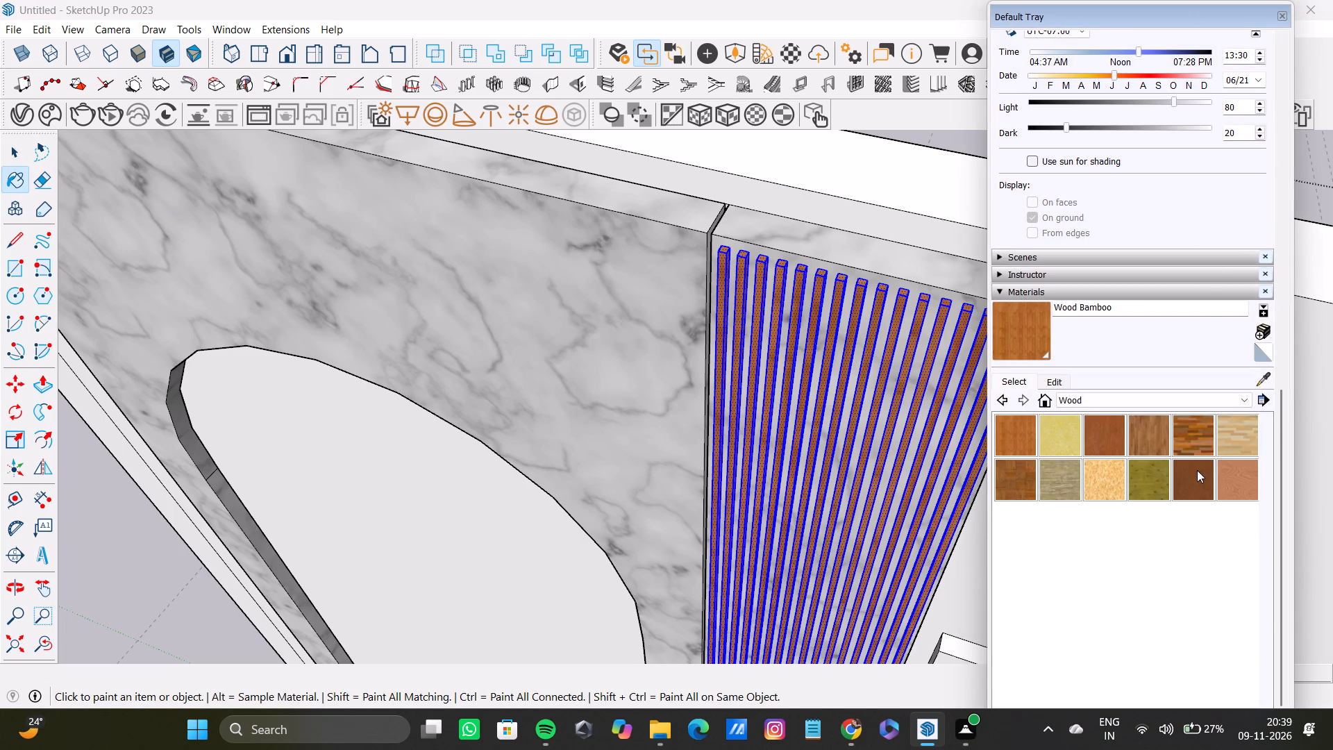
scroll(1200, 500, up, 3)
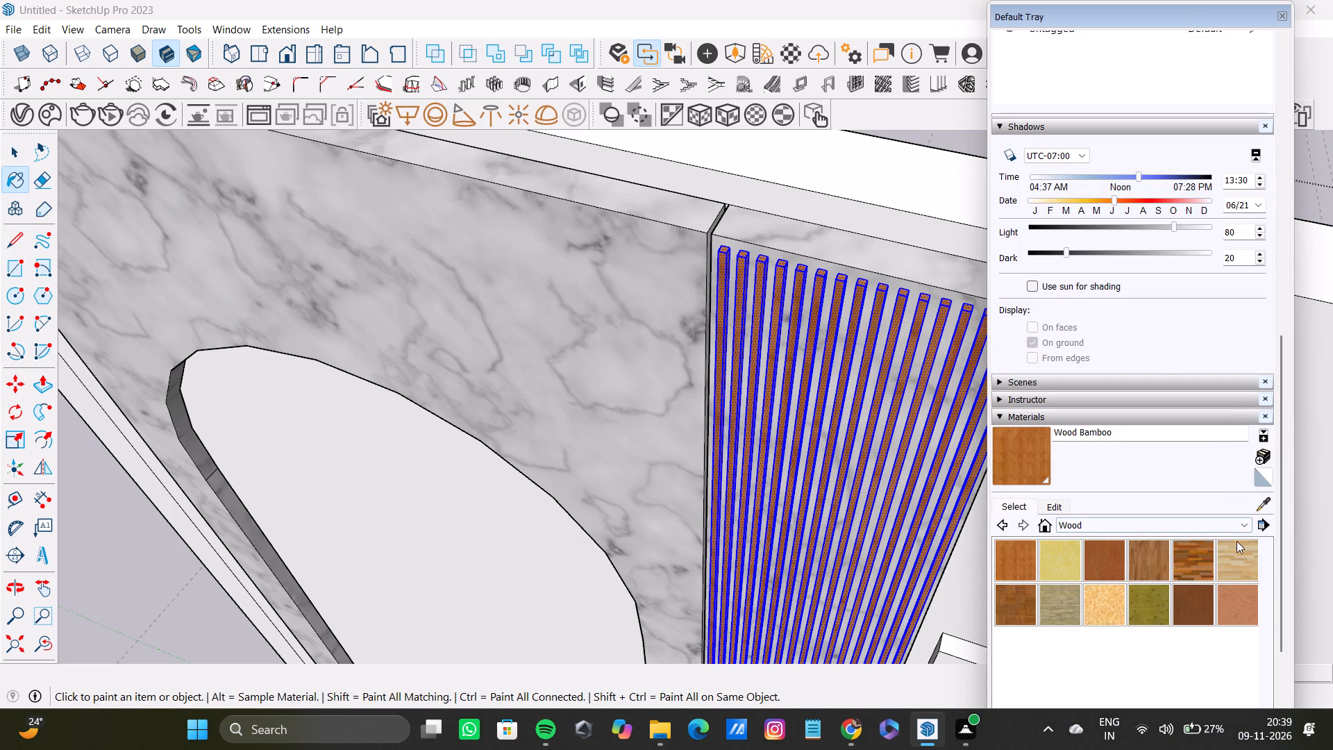
click(1111, 558)
scroll(930, 381, up, 11)
click(889, 231)
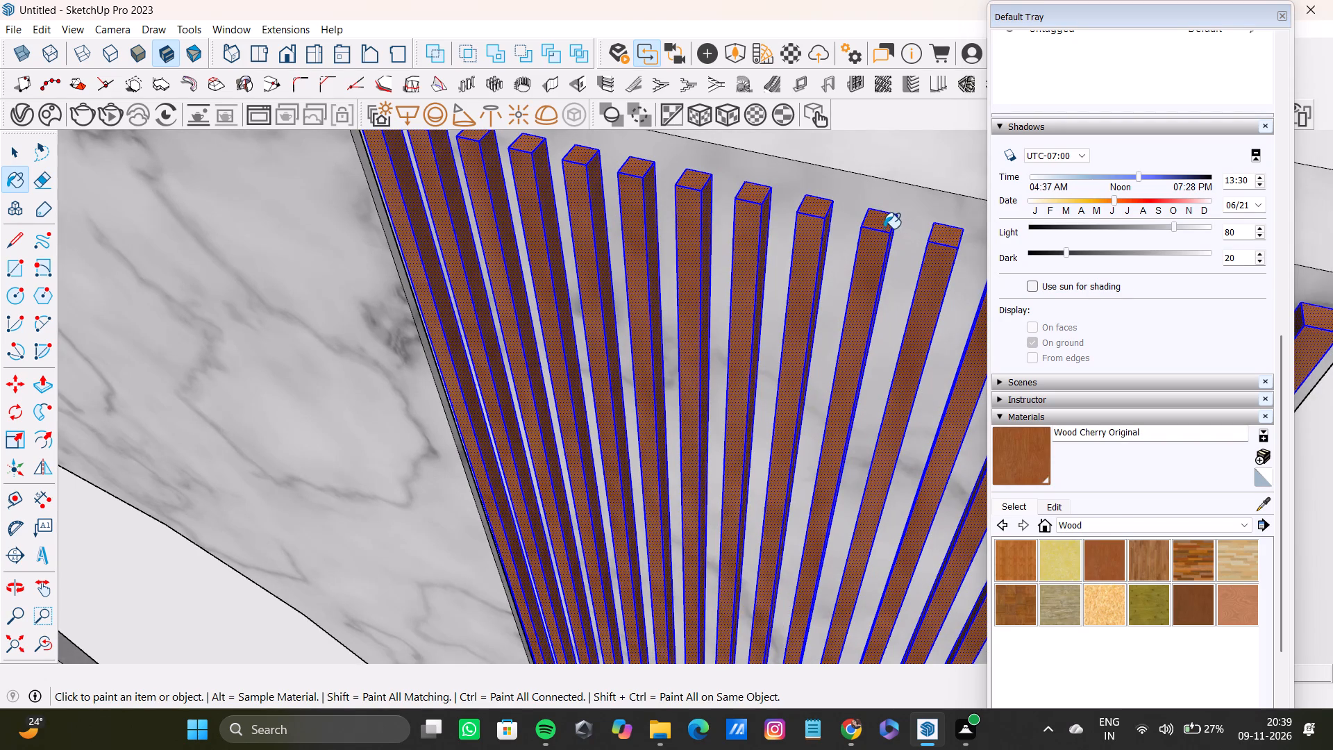
scroll(882, 265, down, 20)
scroll(882, 265, down, 11)
middle_drag(854, 369, 884, 366)
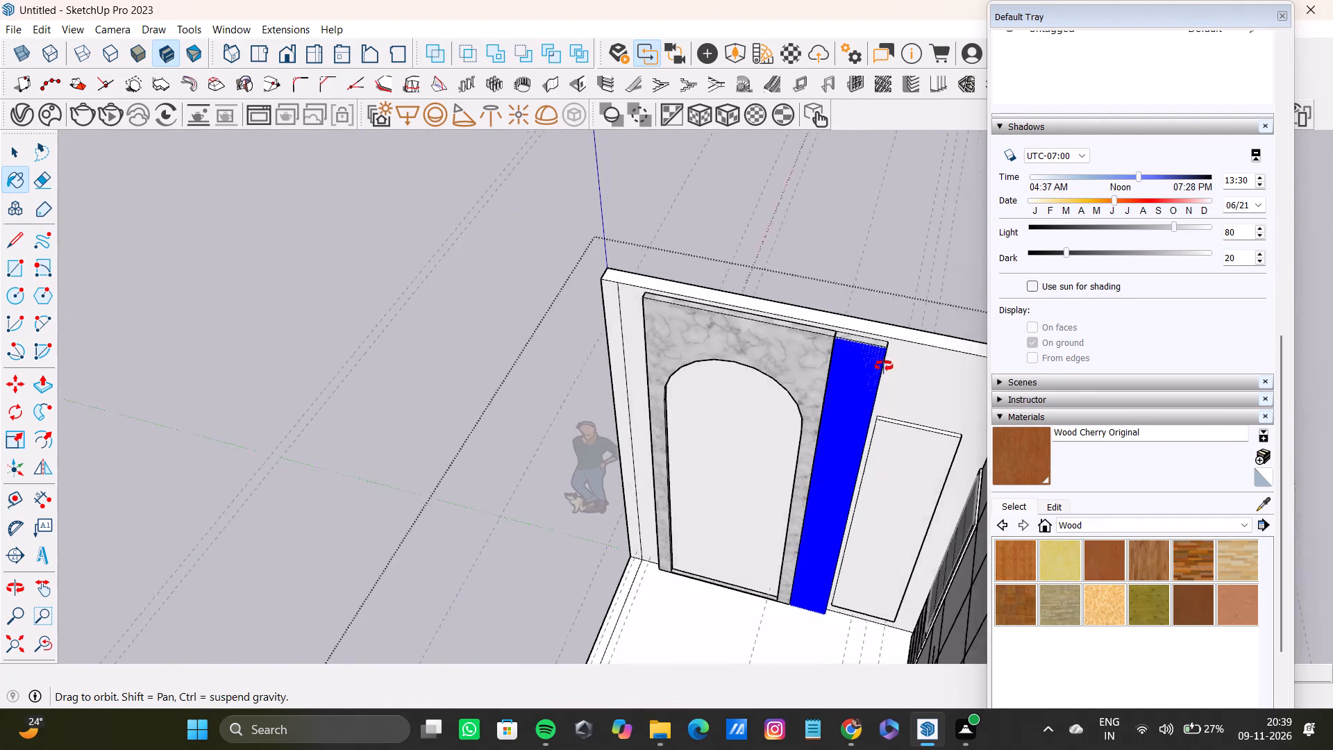
middle_drag(884, 366, 885, 366)
key(space)
key(space)
click(807, 233)
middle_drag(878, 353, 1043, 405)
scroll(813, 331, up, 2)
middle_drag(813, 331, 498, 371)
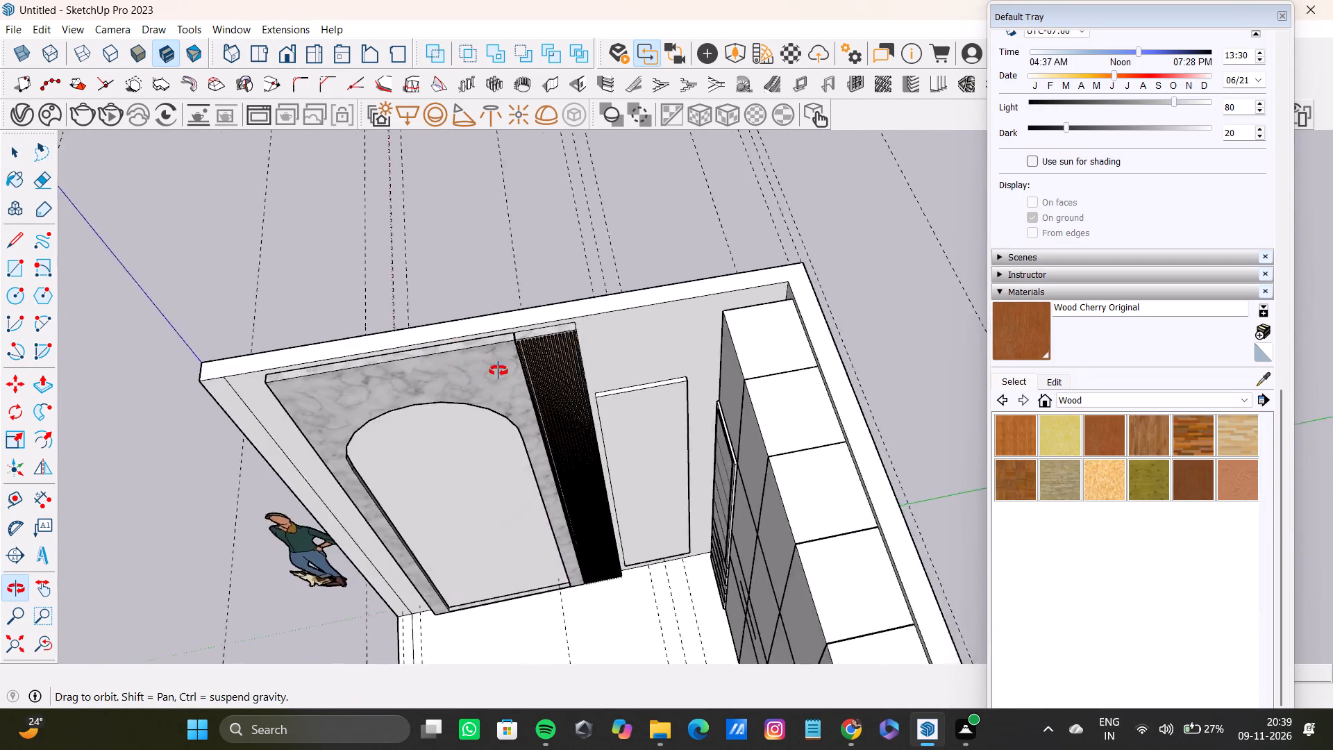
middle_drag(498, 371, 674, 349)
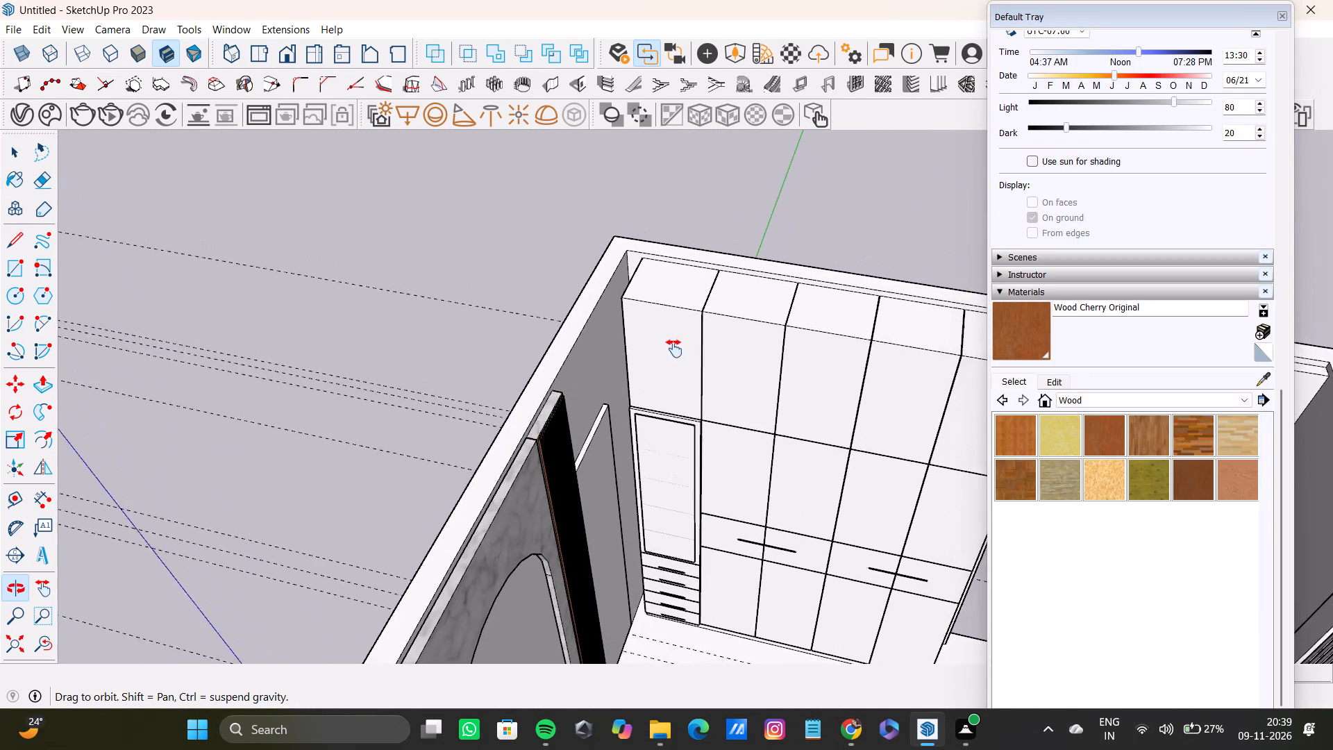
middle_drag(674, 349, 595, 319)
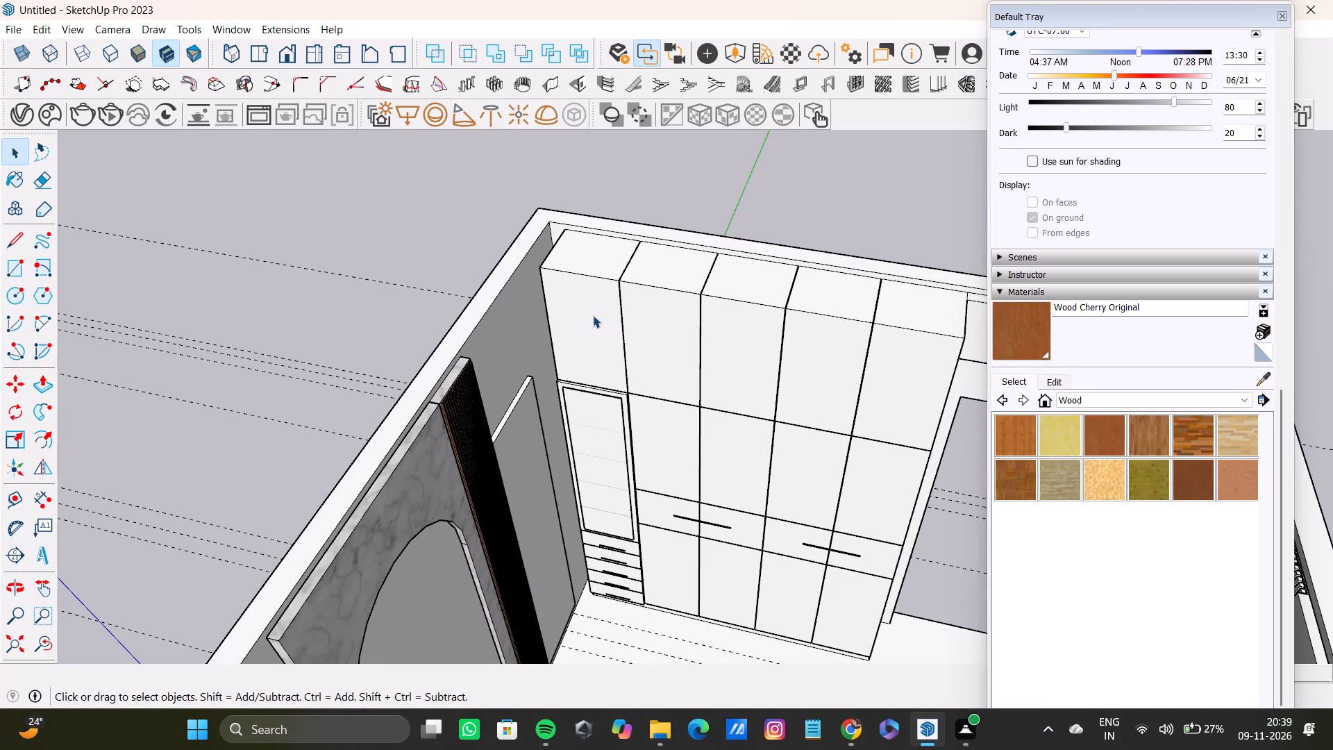
Open the wardrobe group for editing and select the front and top faces of the upper cabinet nearest the slatted panel.
key(space)
key(space)
triple_click(575, 263)
click(629, 182)
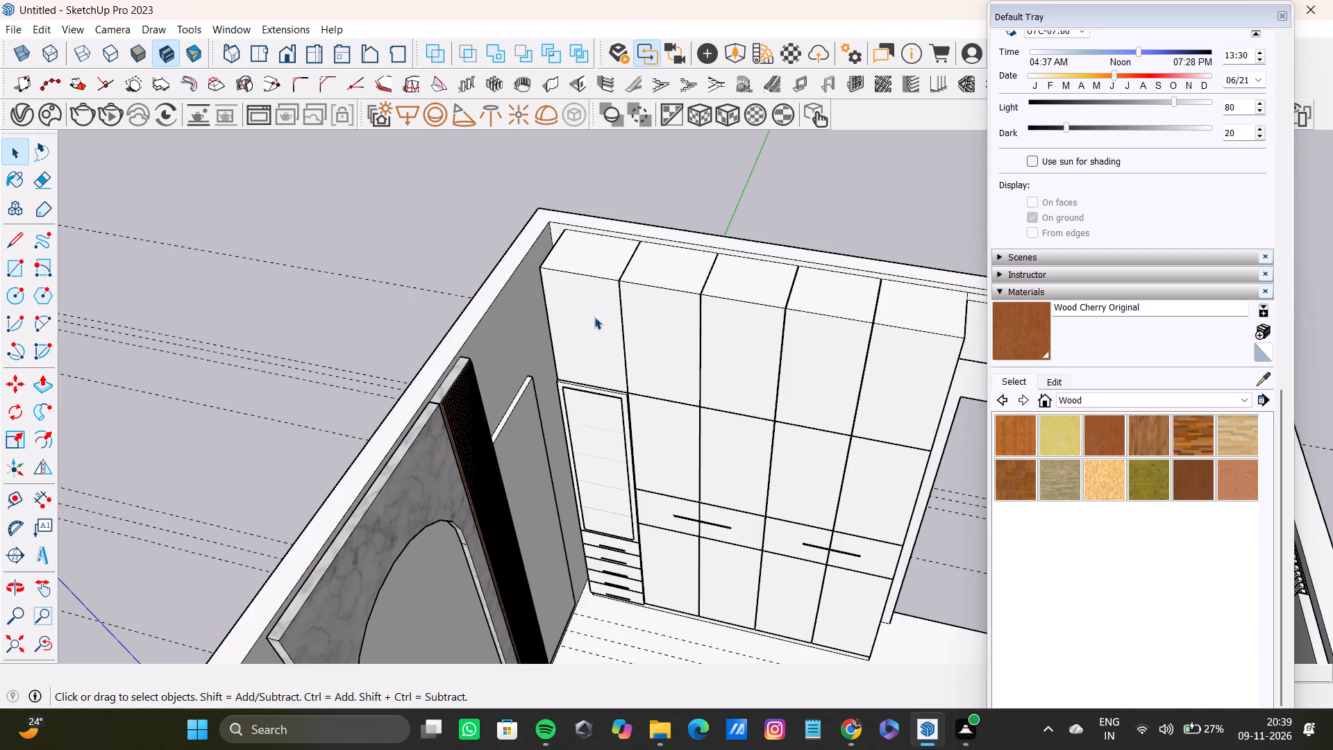
double_click(598, 322)
double_click(605, 303)
shift+double_click(610, 259)
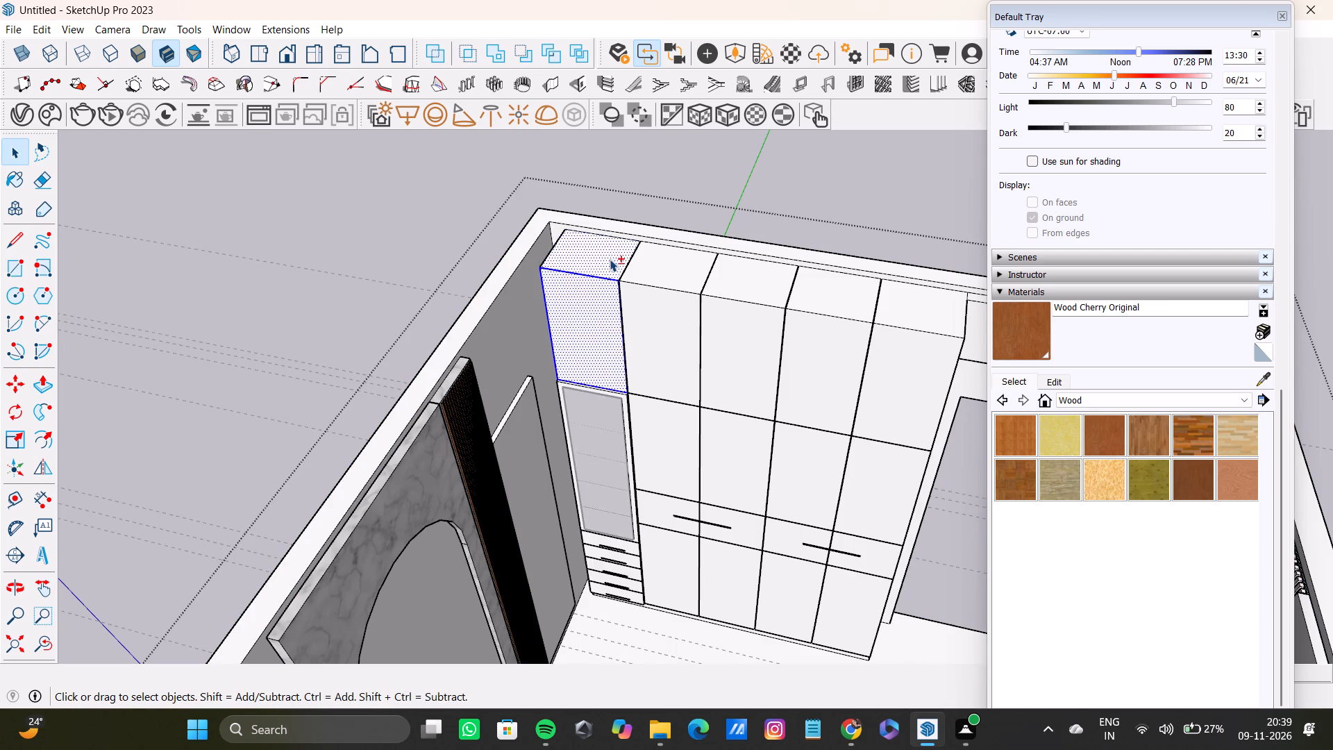
Add the top and front faces of the other four upper wardrobe cabinets to the selection.
shift+click(663, 272)
shift+click(663, 272)
shift+double_click(664, 311)
shift+double_click(756, 341)
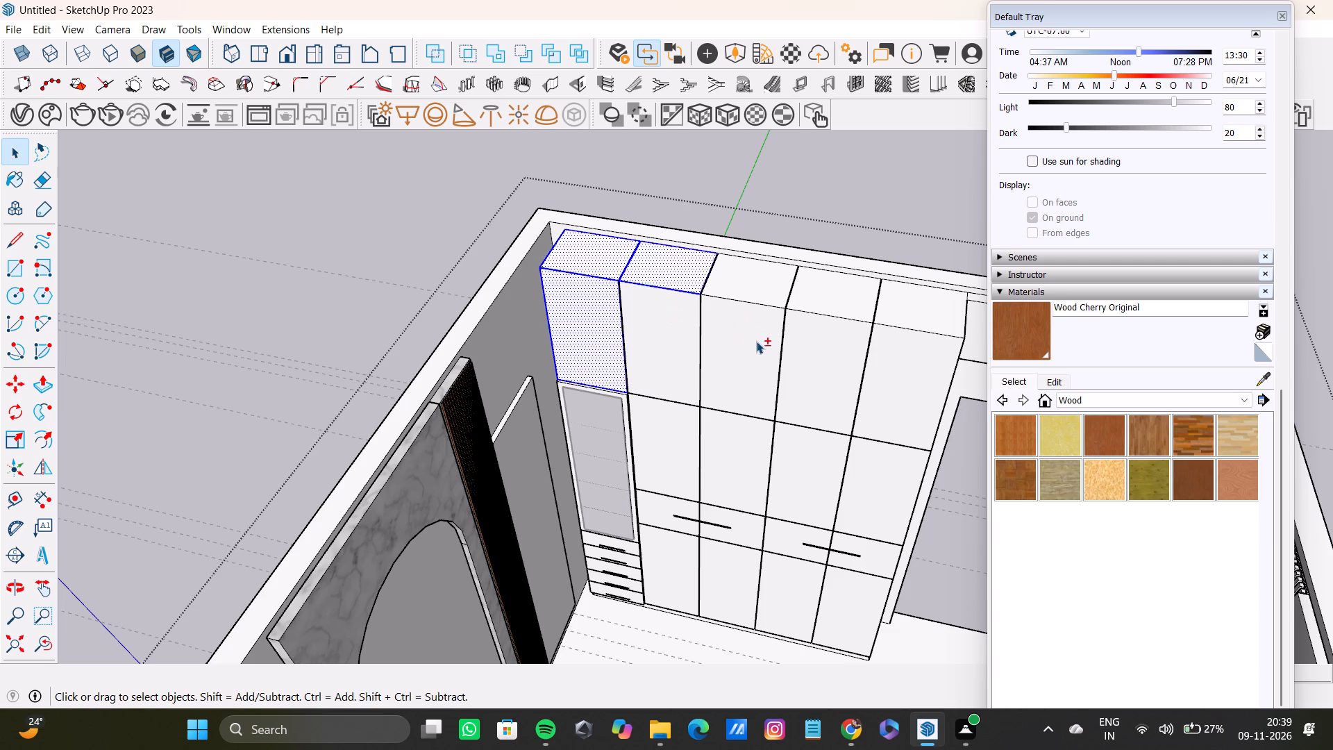
shift+double_click(762, 292)
shift+double_click(766, 335)
shift+double_click(656, 329)
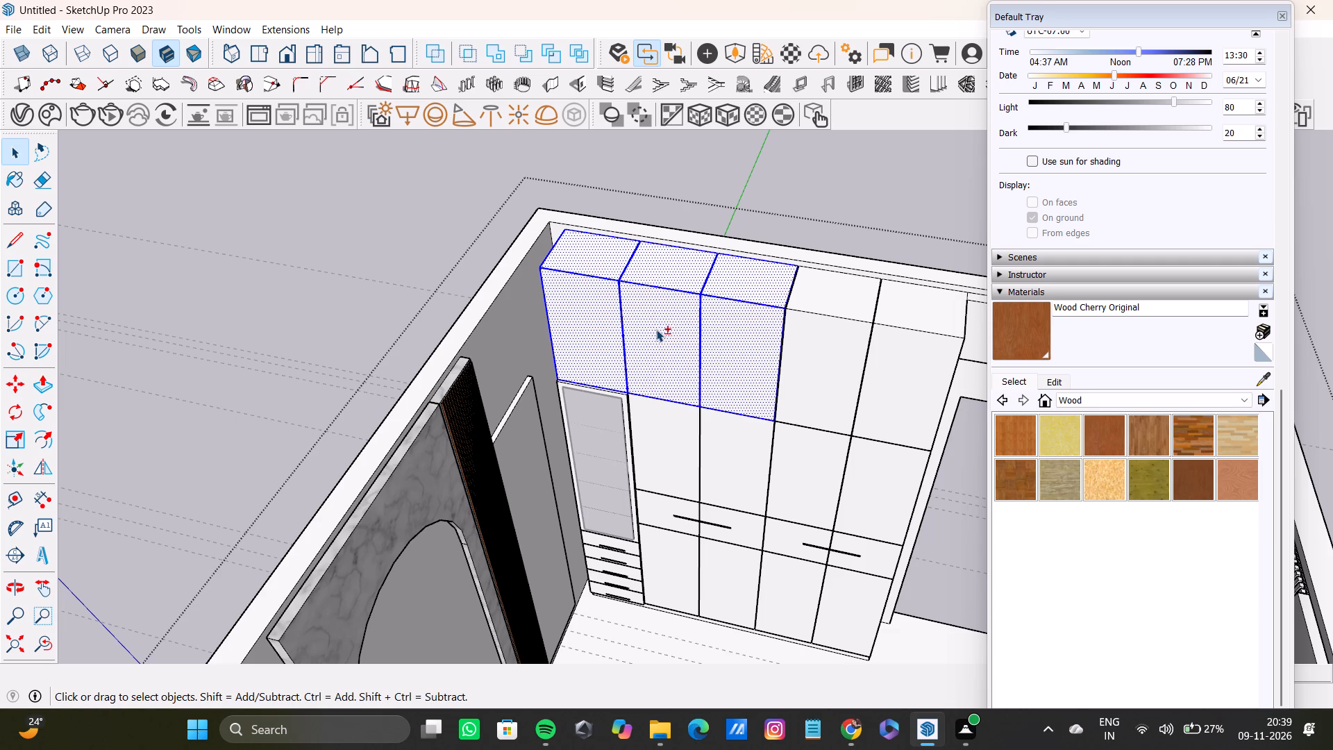
shift+double_click(834, 303)
shift+double_click(833, 384)
shift+double_click(943, 316)
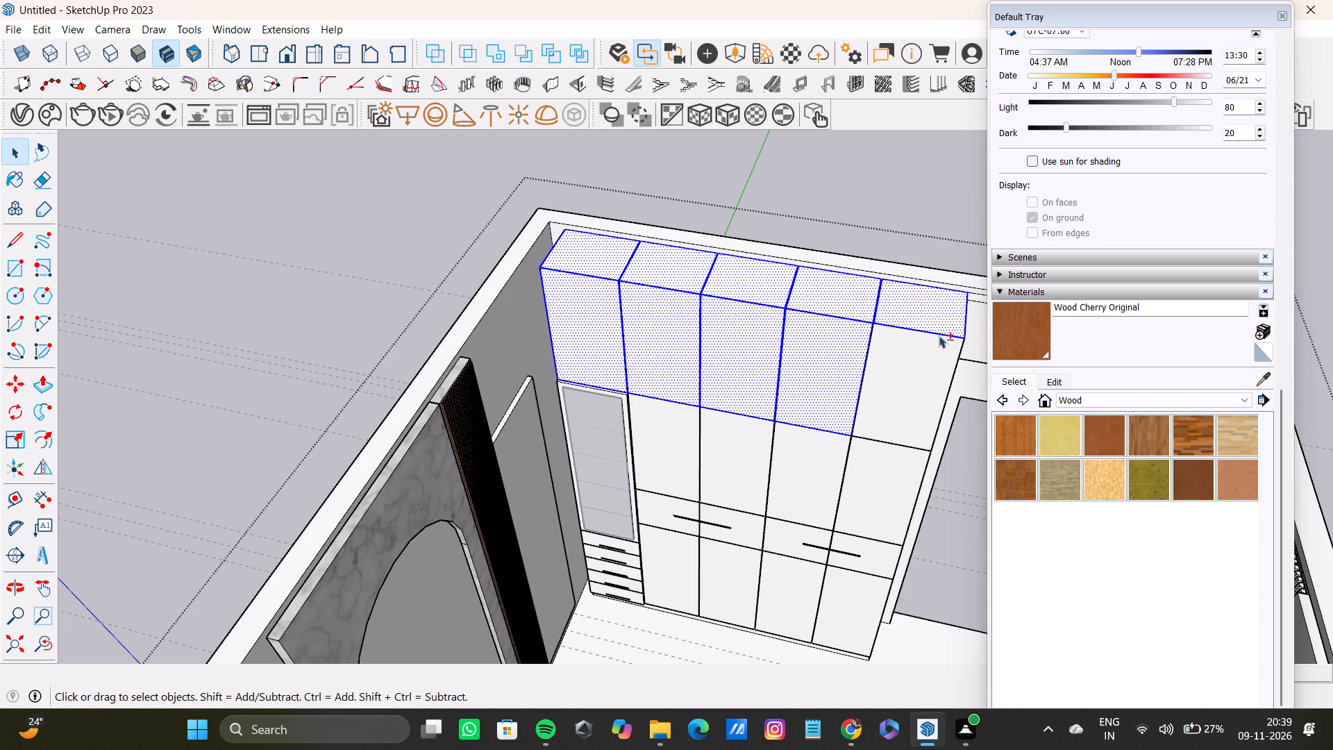
shift+double_click(924, 383)
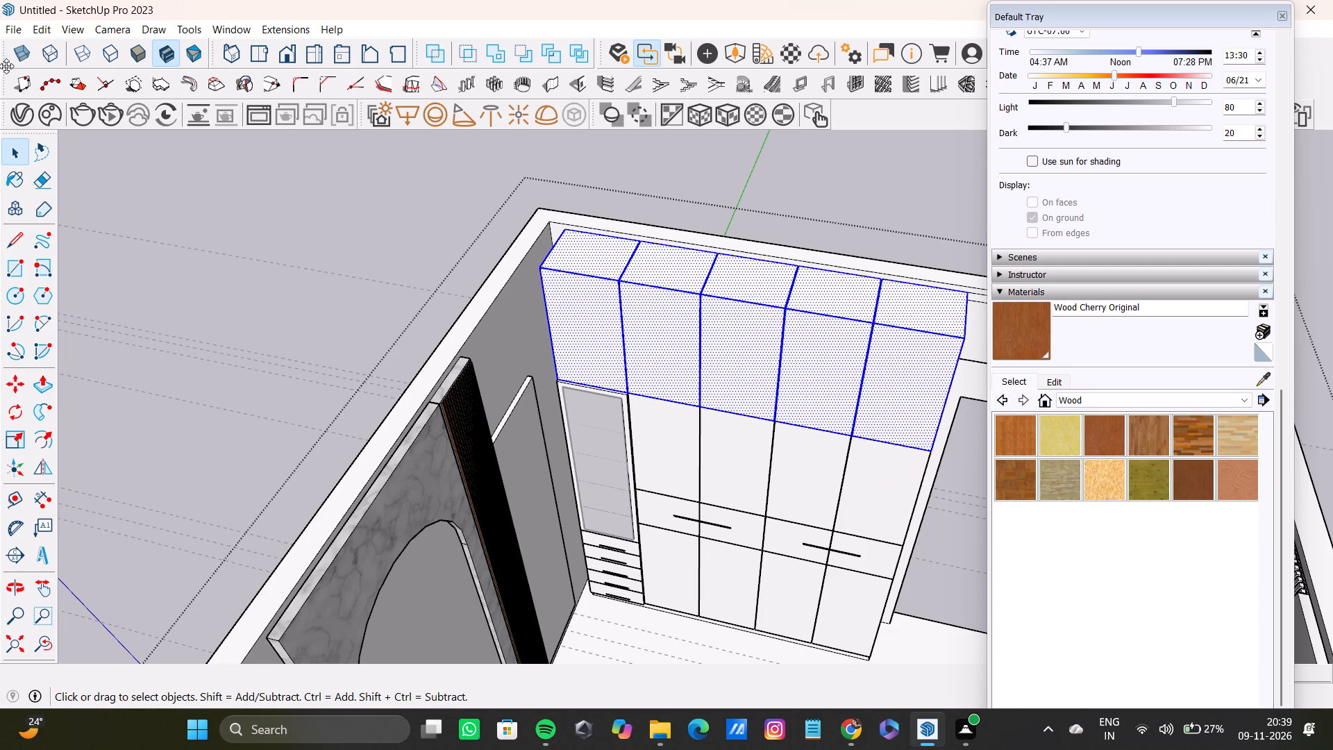
Look through the Patterns material collection and switch to the Colors-Named collection for the selected cabinet faces.
click(1086, 398)
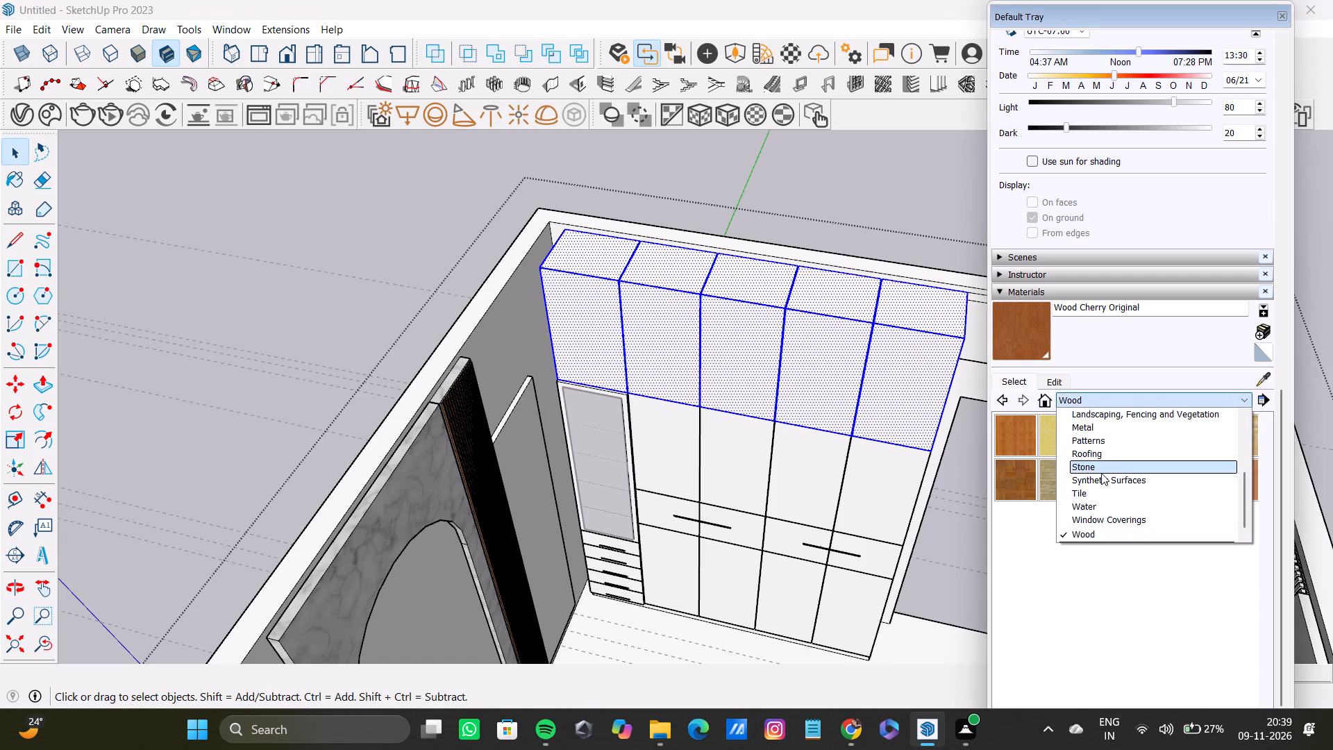
scroll(1094, 470, up, 2)
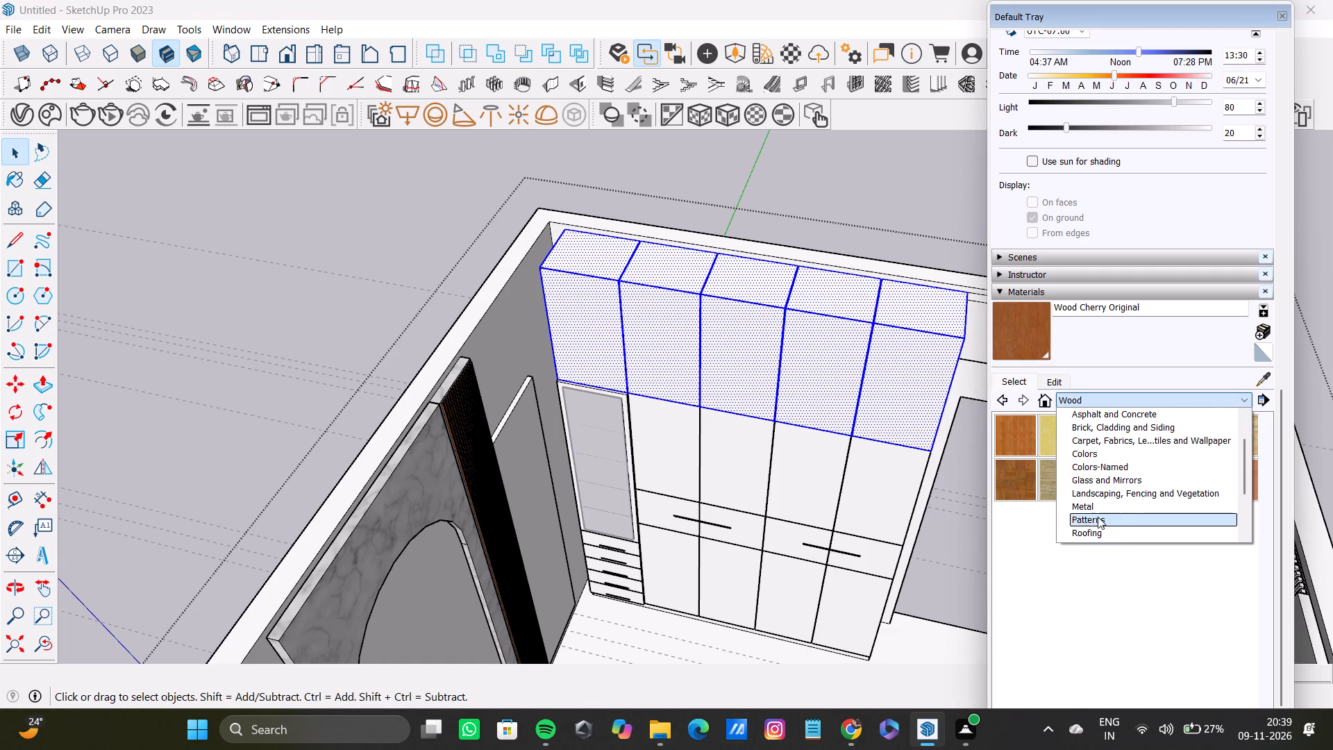
click(1098, 522)
scroll(1092, 493, down, 5)
click(1080, 398)
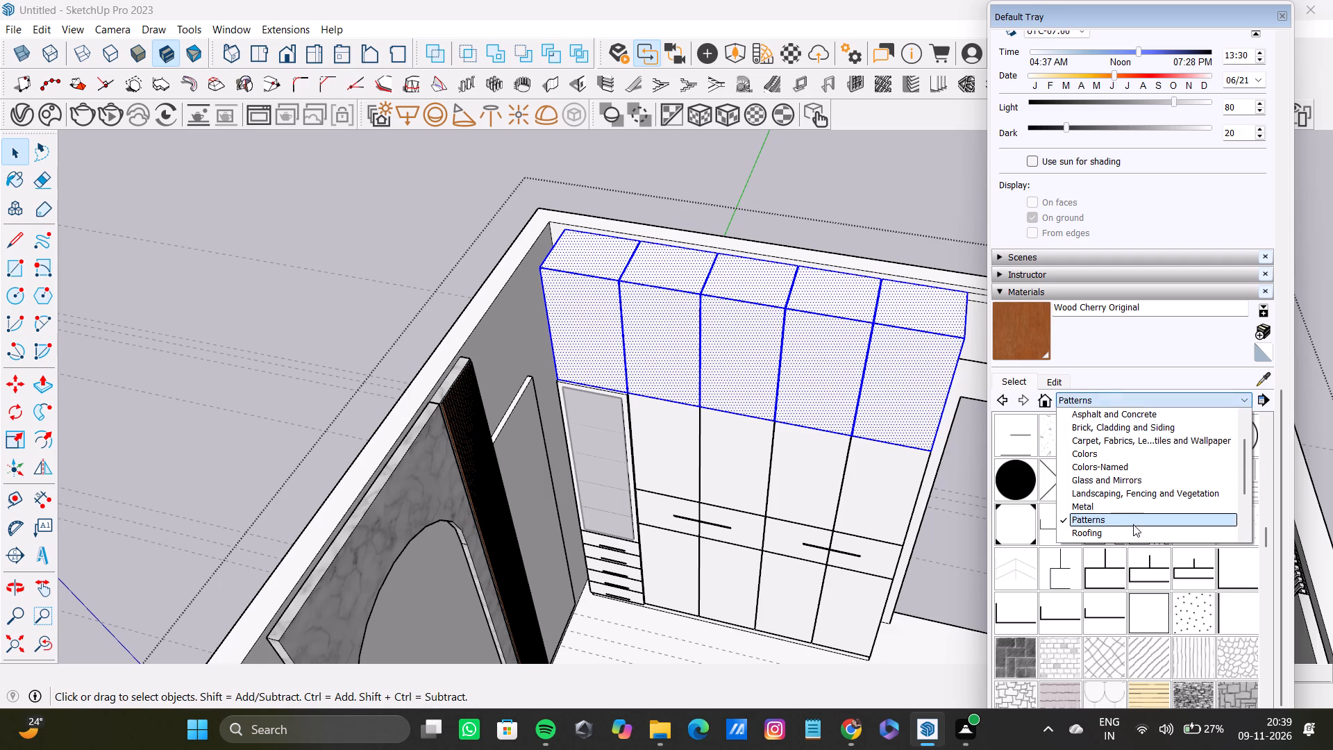
click(1109, 470)
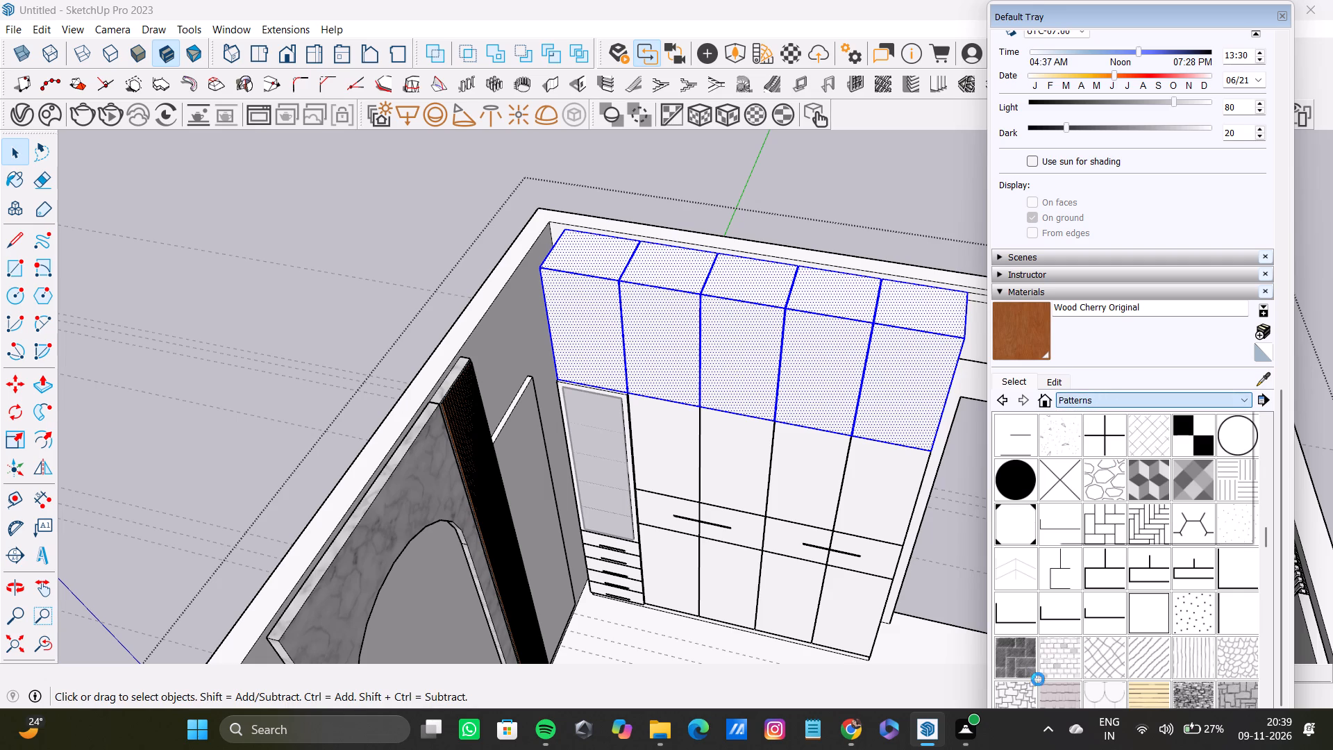
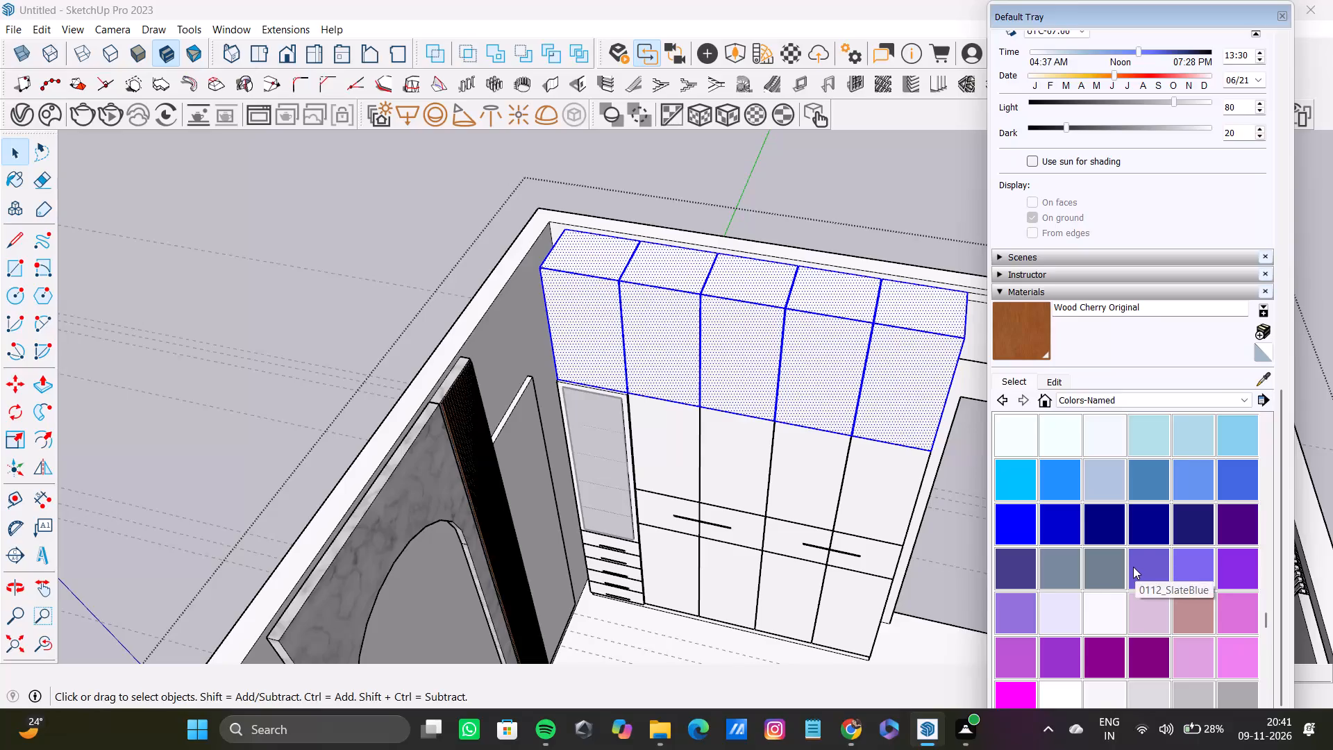
Paint the selected row of upper wardrobe cabinets with the 0035_Tan colour from the Colors-Named collection.
scroll(1138, 540, up, 6)
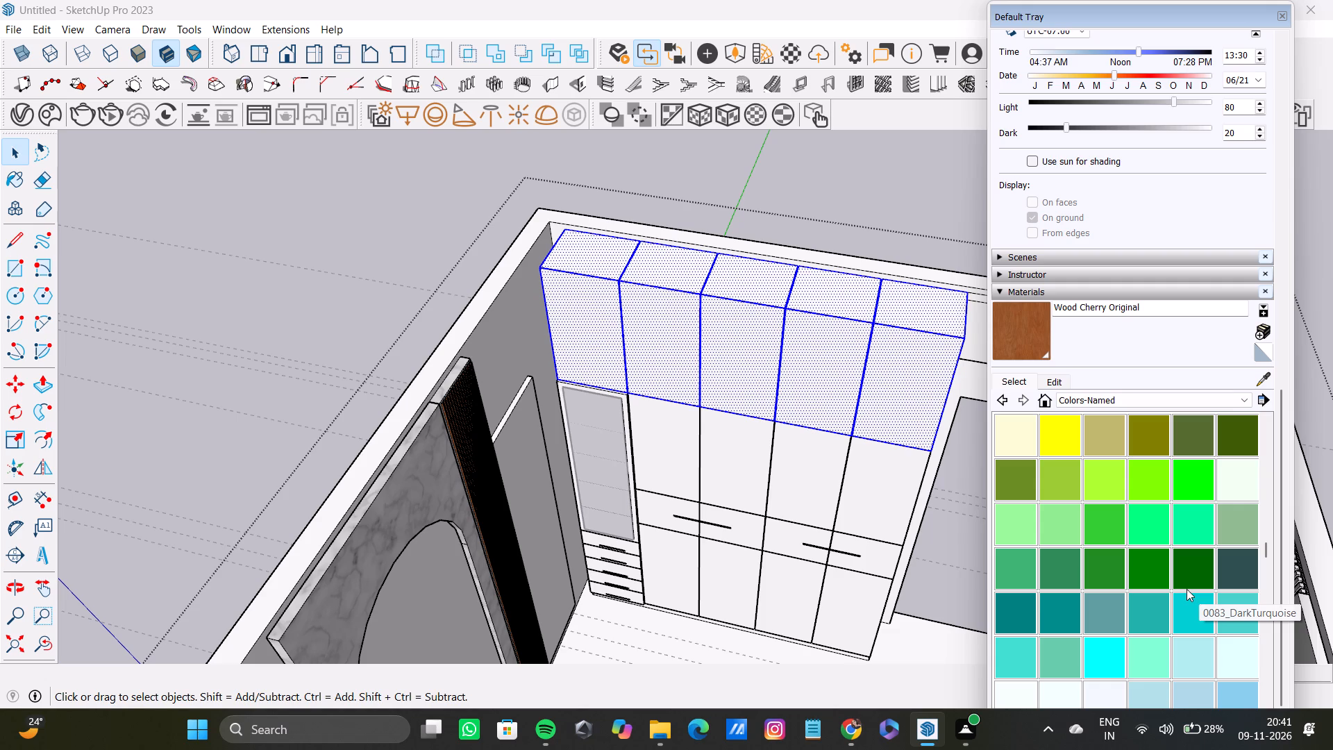
scroll(1186, 590, up, 3)
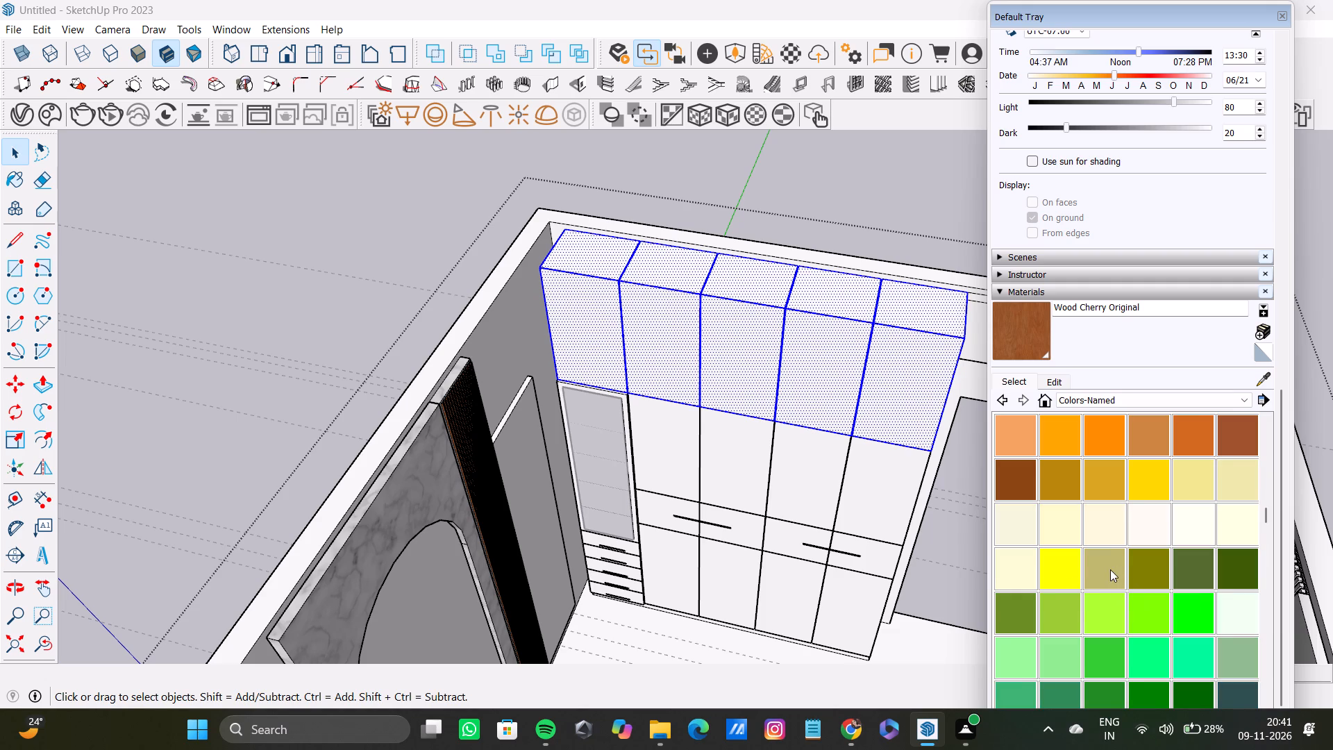
scroll(1107, 574, up, 9)
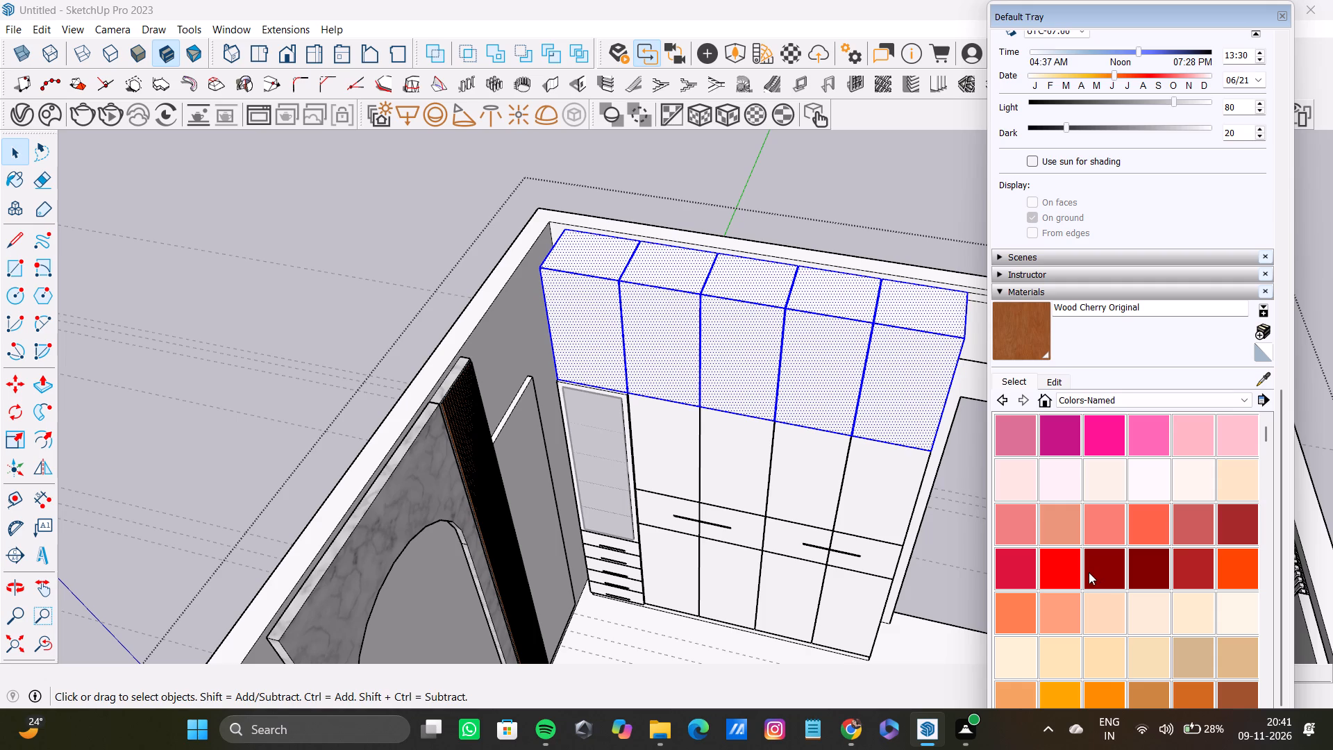
scroll(1089, 571, down, 4)
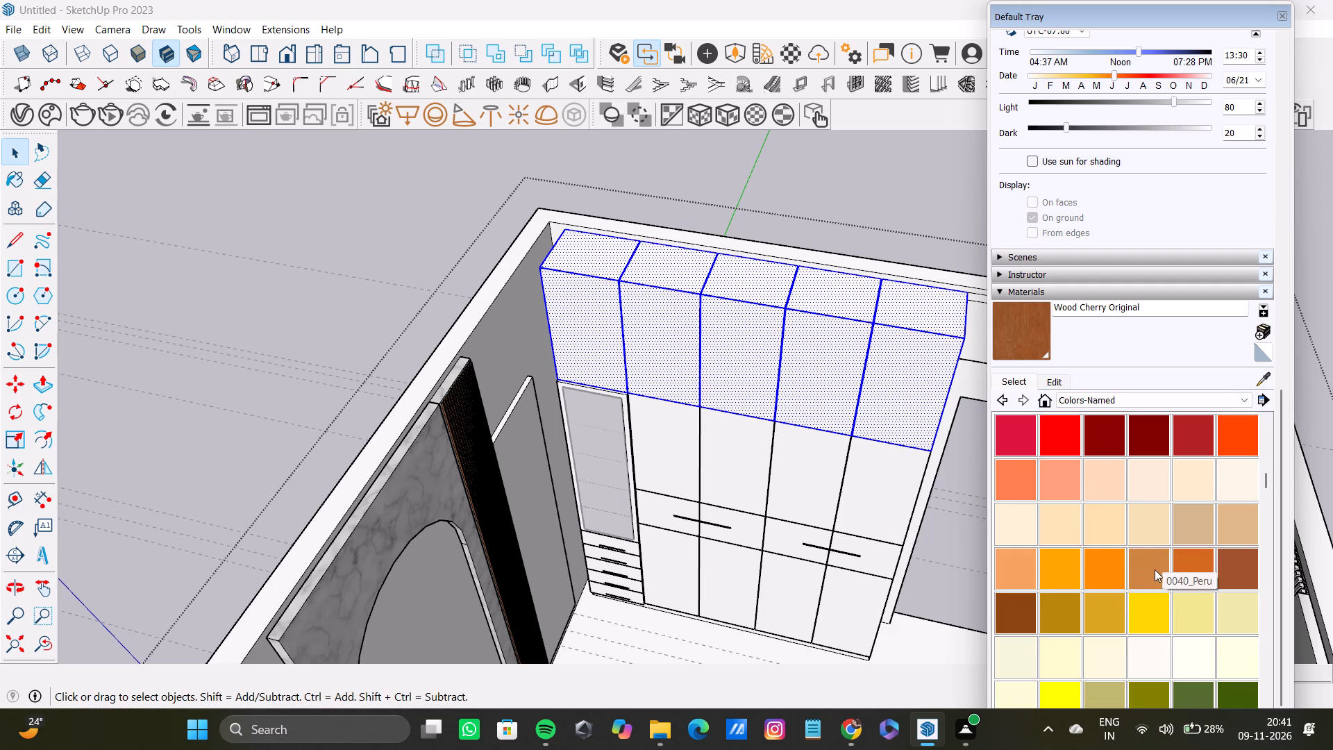
click(1198, 536)
click(915, 321)
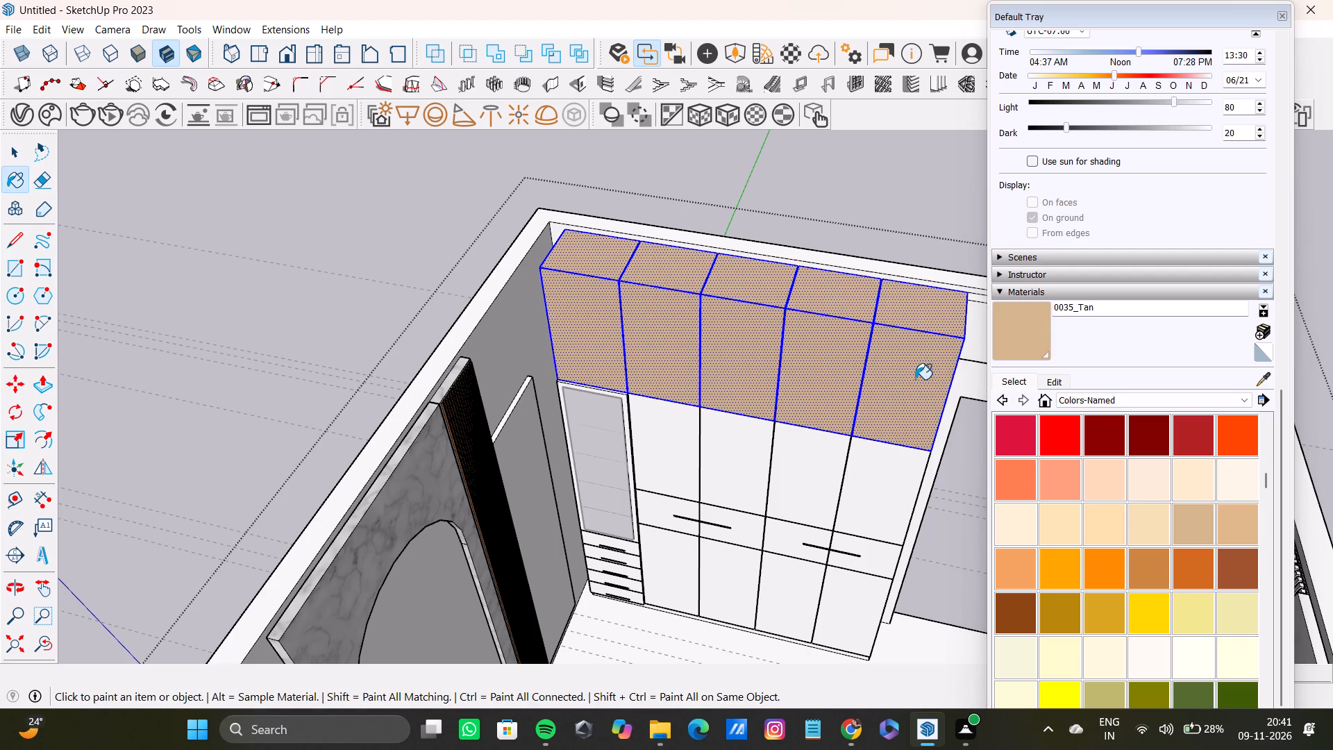
Select the faces and bounding edges of all five drawer fronts stacked below the wardrobe's tall framed panel.
scroll(916, 379, down, 5)
middle_drag(906, 433, 890, 313)
scroll(855, 409, down, 4)
shift+middle_drag(855, 440, 840, 247)
scroll(807, 351, up, 4)
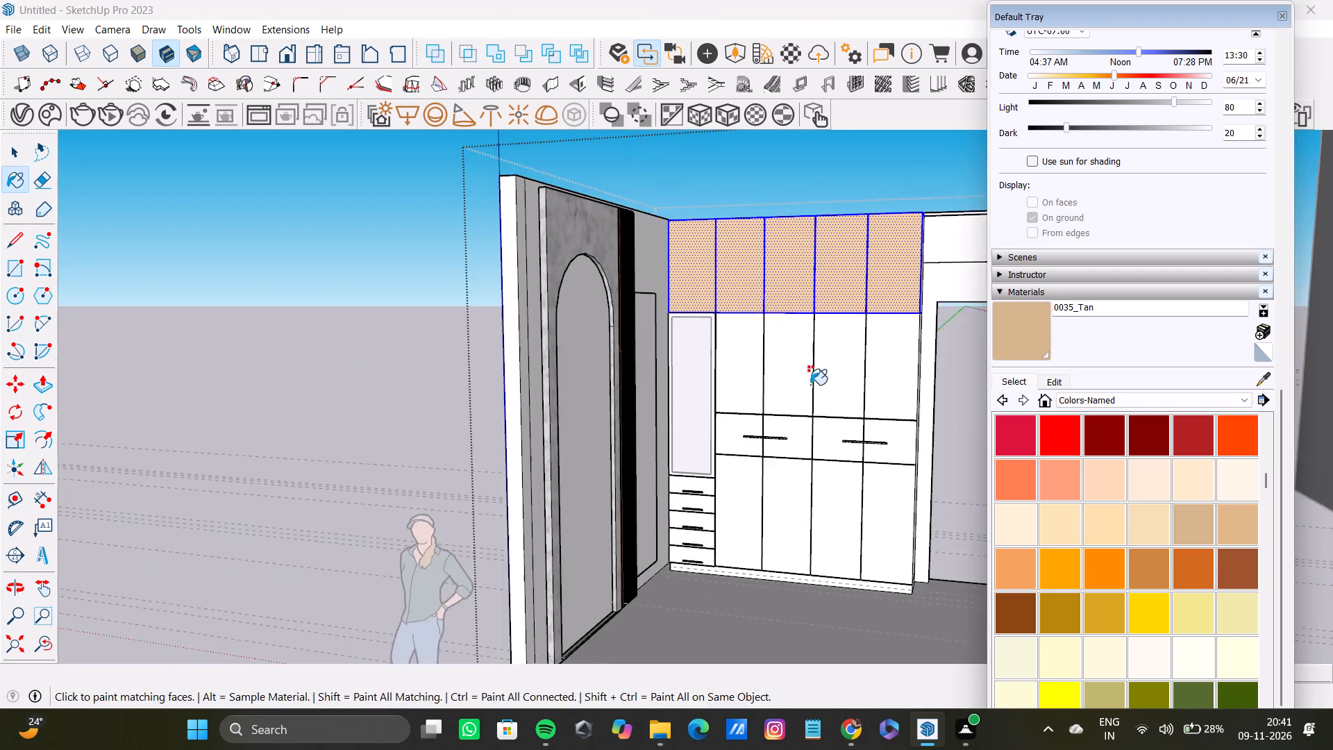
shift+middle_drag(810, 385, 821, 335)
scroll(676, 518, up, 7)
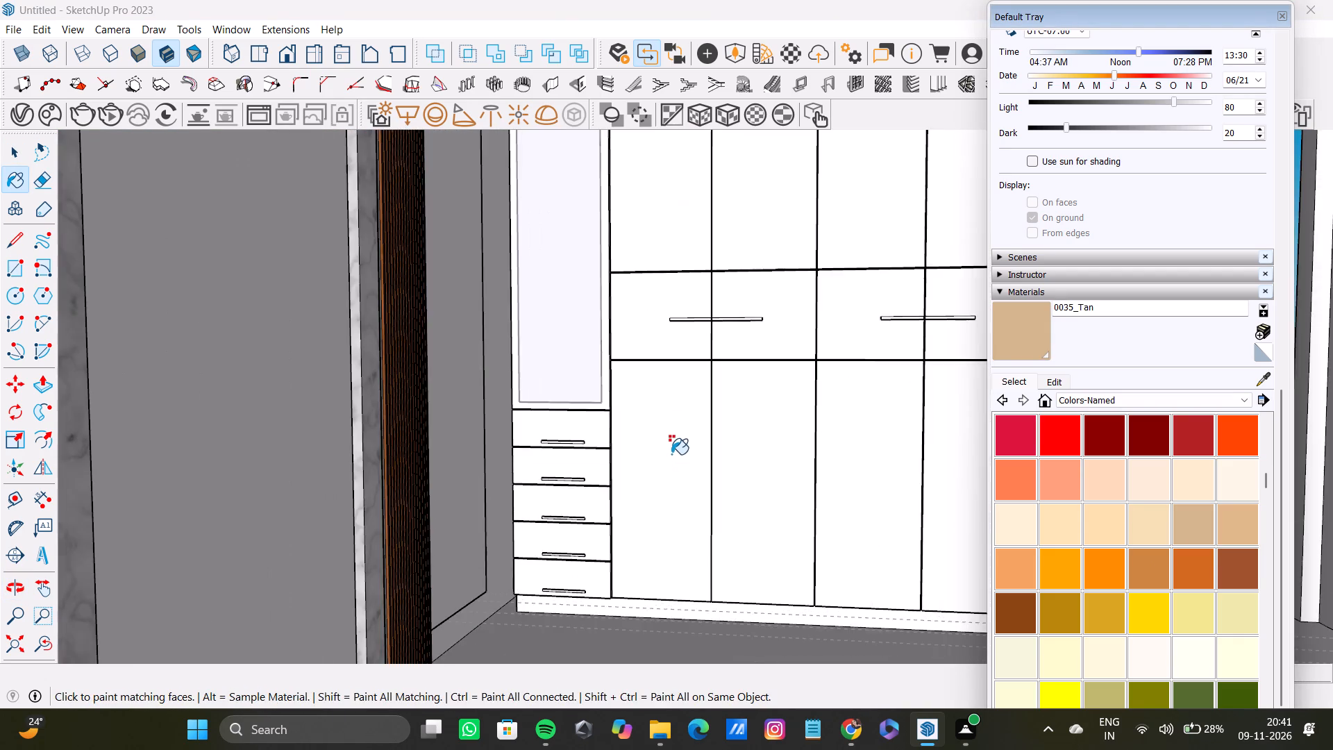
scroll(671, 436, down, 4)
shift+middle_drag(672, 438, 635, 514)
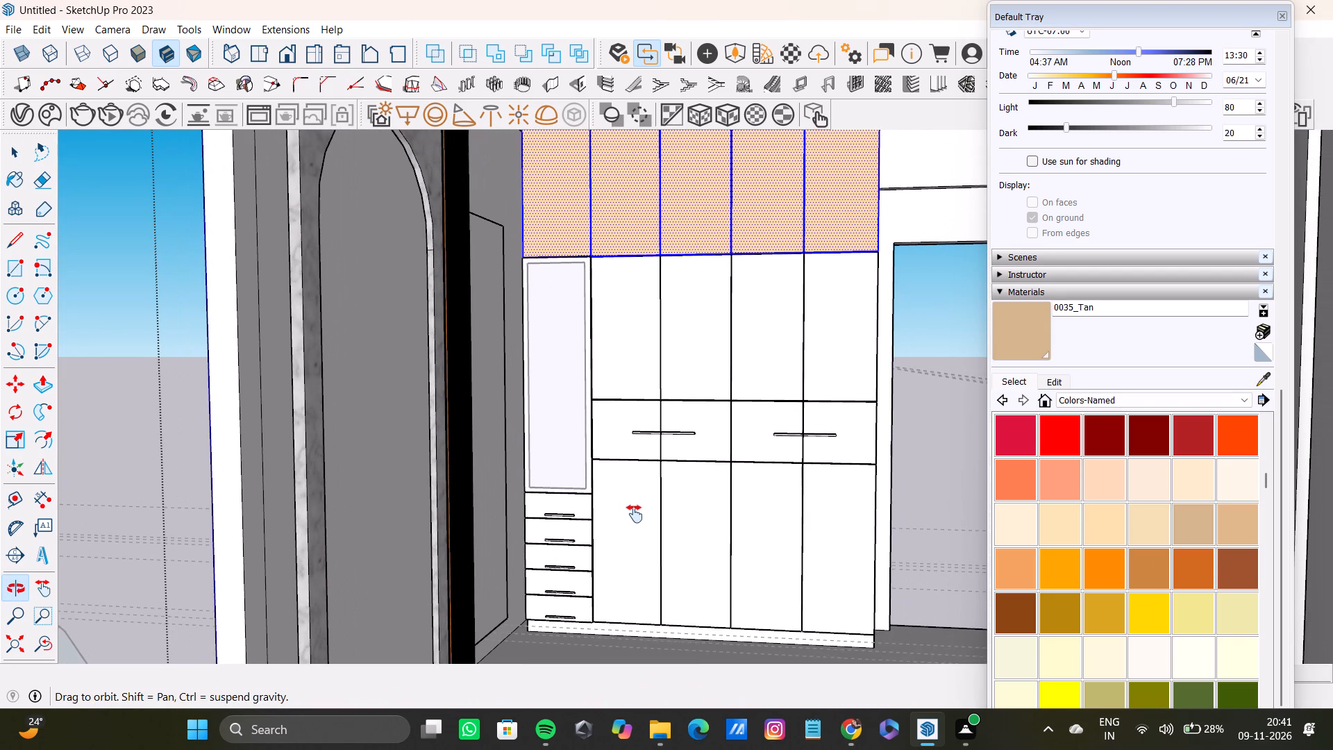
shift+middle_drag(635, 514, 640, 505)
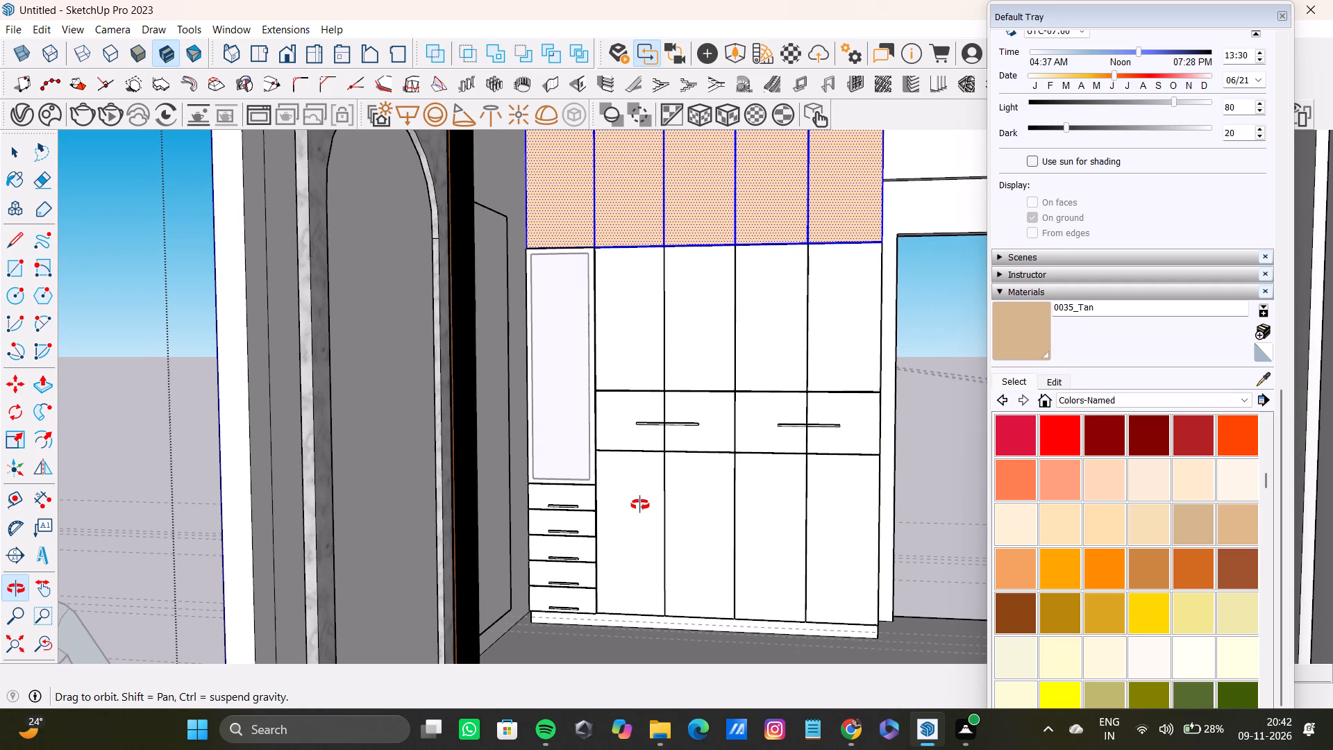
shift+middle_drag(640, 505, 641, 505)
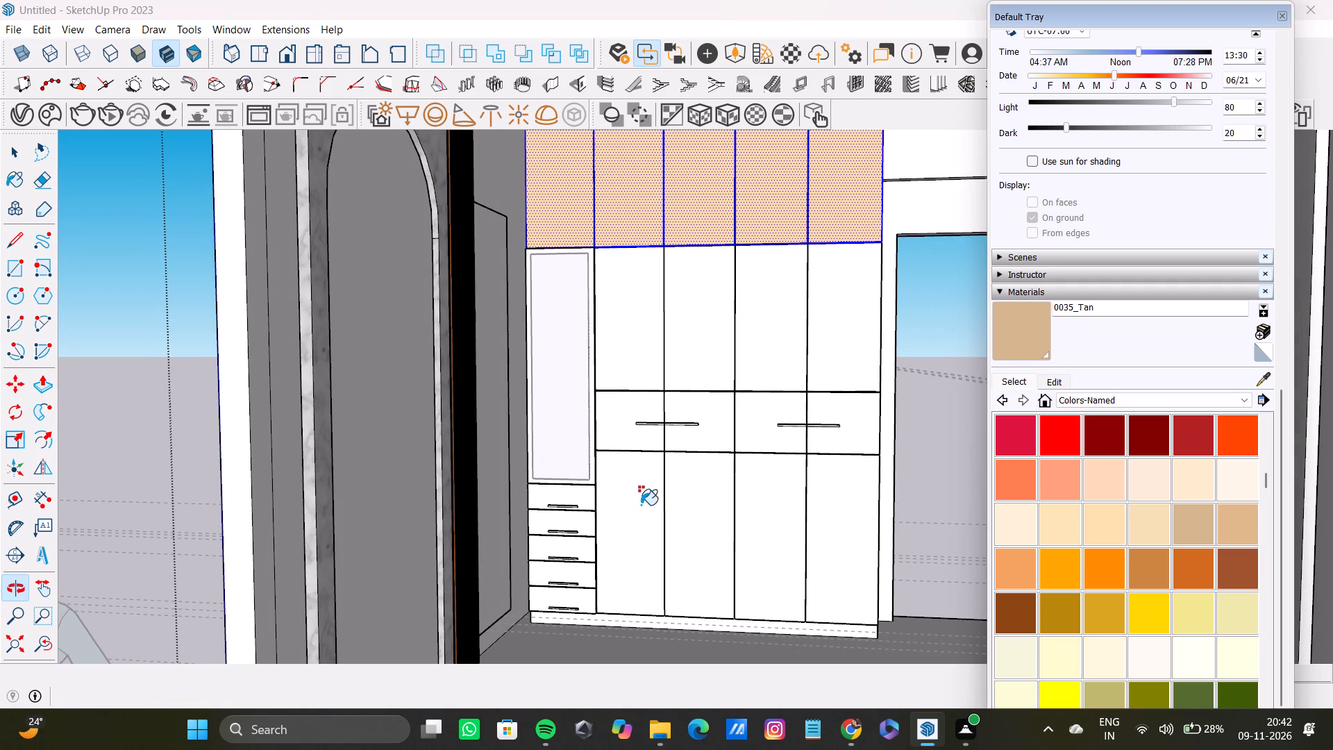
scroll(605, 486, up, 7)
key(space)
double_click(573, 499)
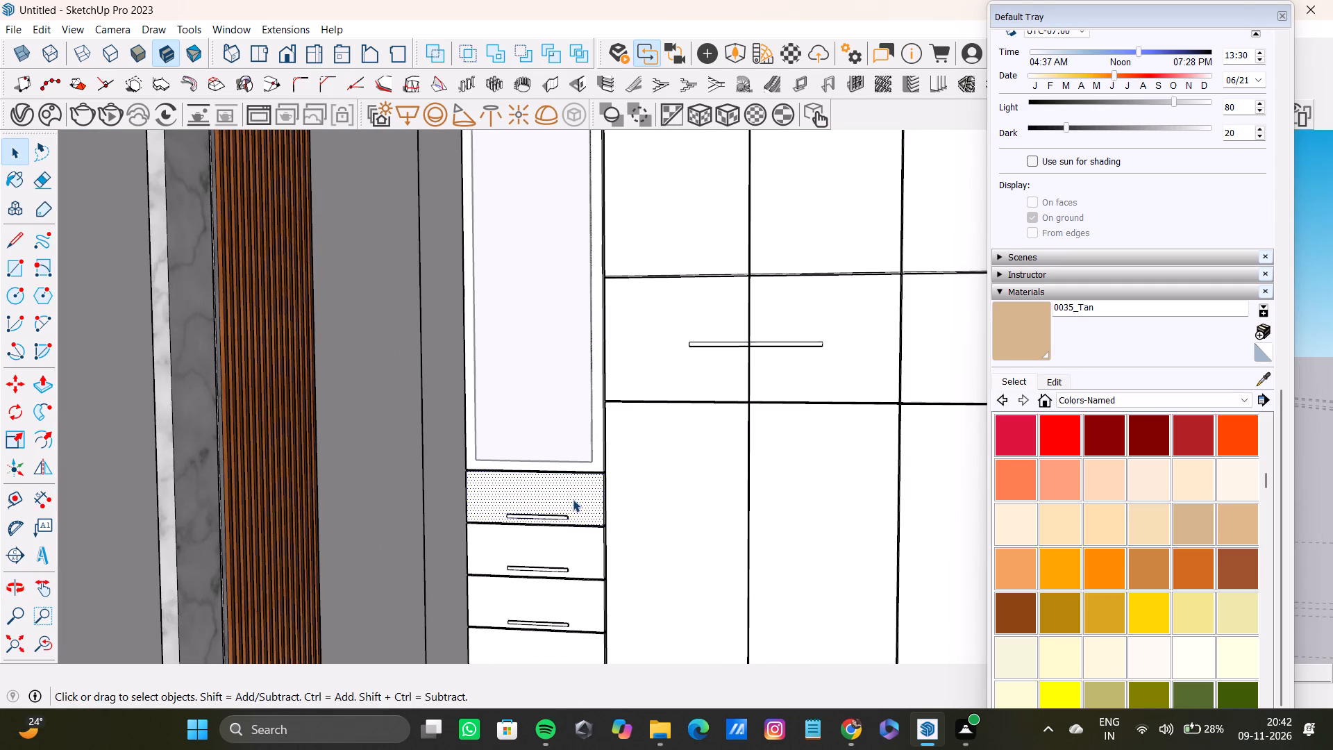
scroll(571, 519, up, 4)
shift+middle_drag(573, 522, 593, 413)
shift+scroll(604, 469, up, 2)
shift+double_click(607, 464)
shift+middle_drag(632, 508, 632, 361)
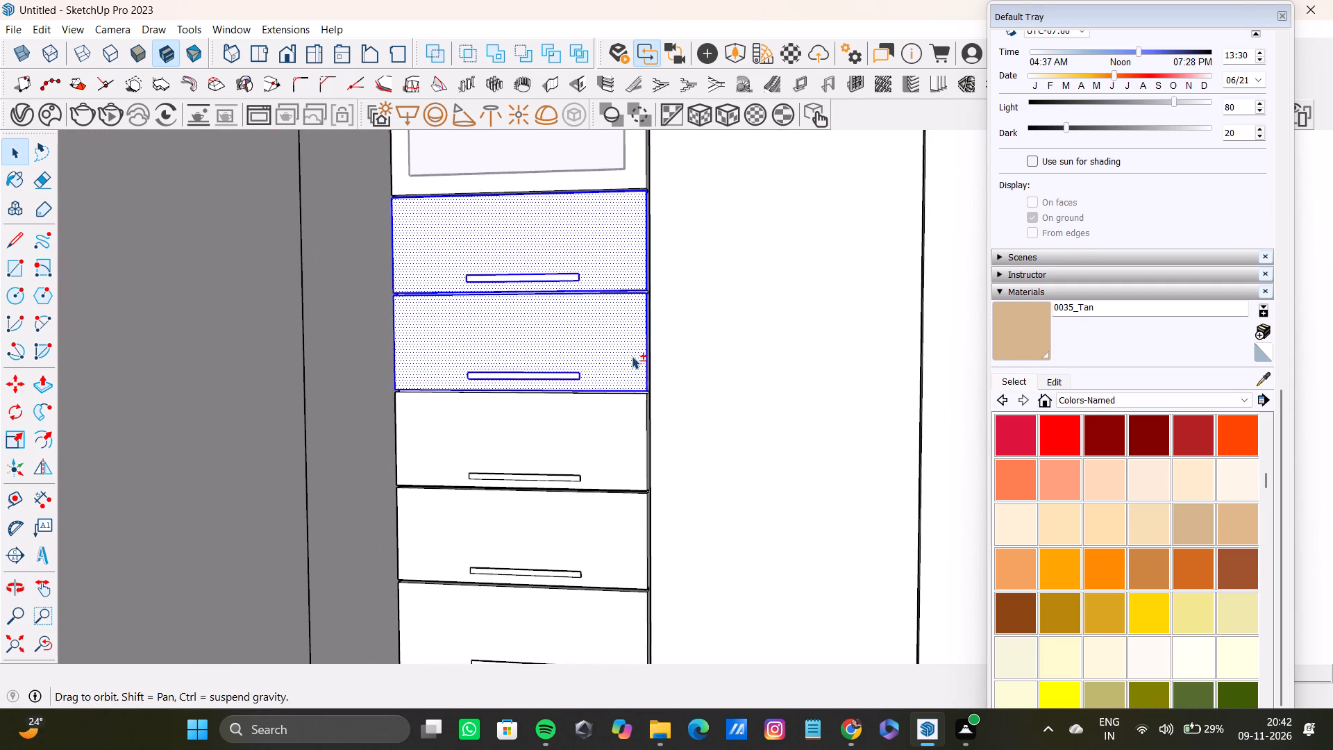
shift+double_click(616, 417)
shift+double_click(637, 506)
shift+middle_drag(666, 551, 652, 500)
shift+double_click(603, 549)
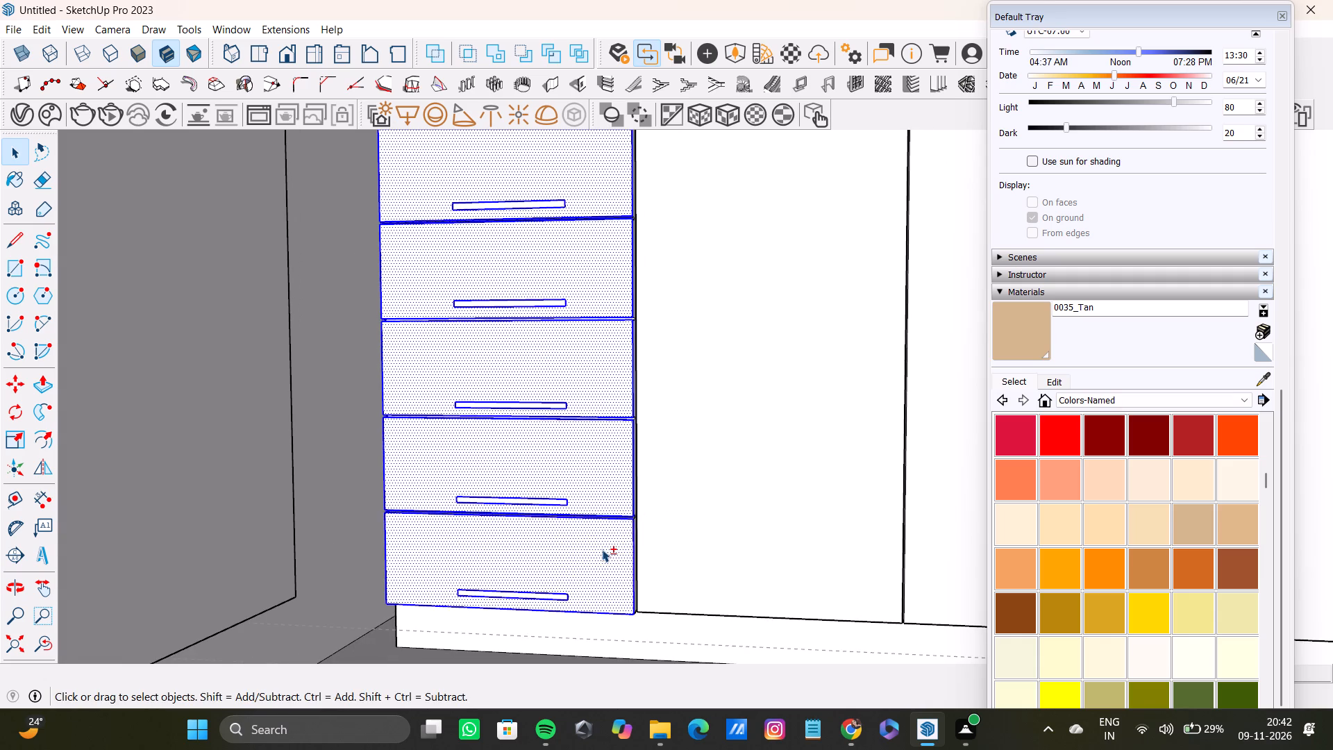
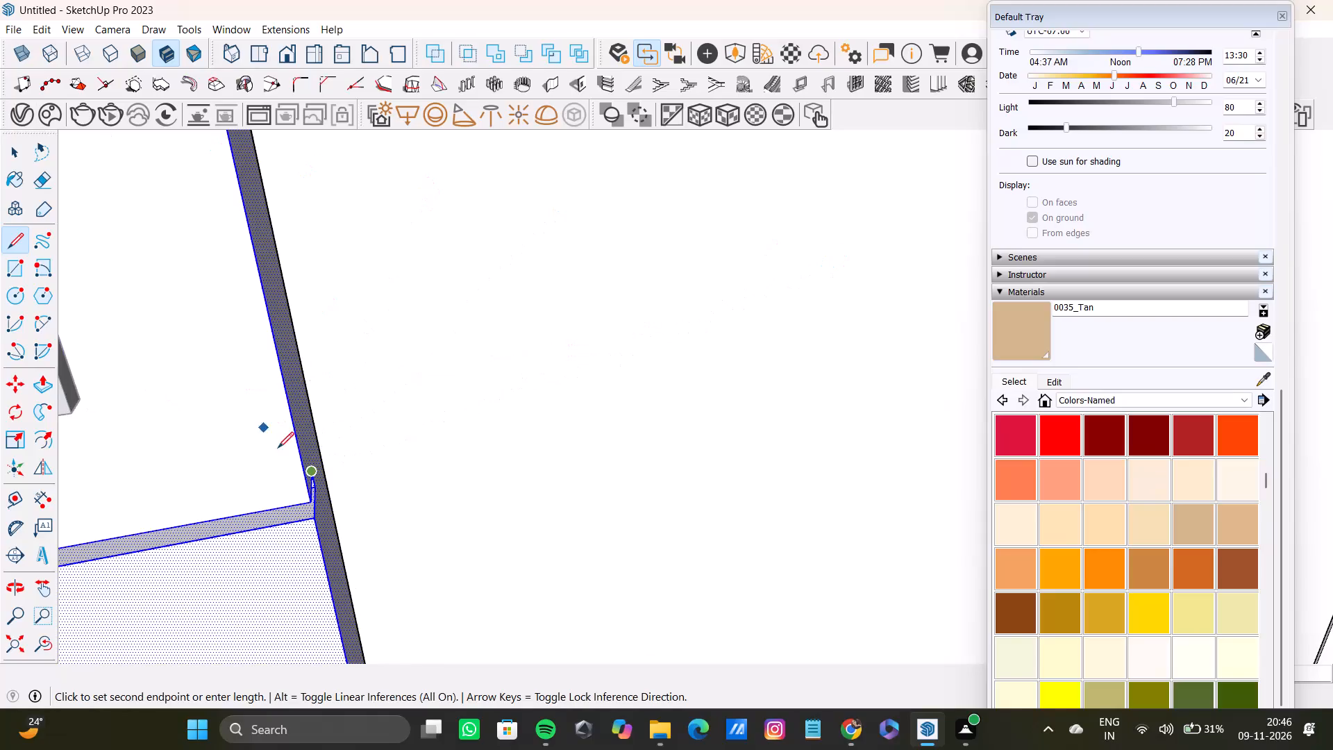
Examine from several angles the recessed corner where the gap between two selected drawer fronts meets the side edge.
scroll(242, 519, up, 14)
middle_drag(358, 475, 422, 442)
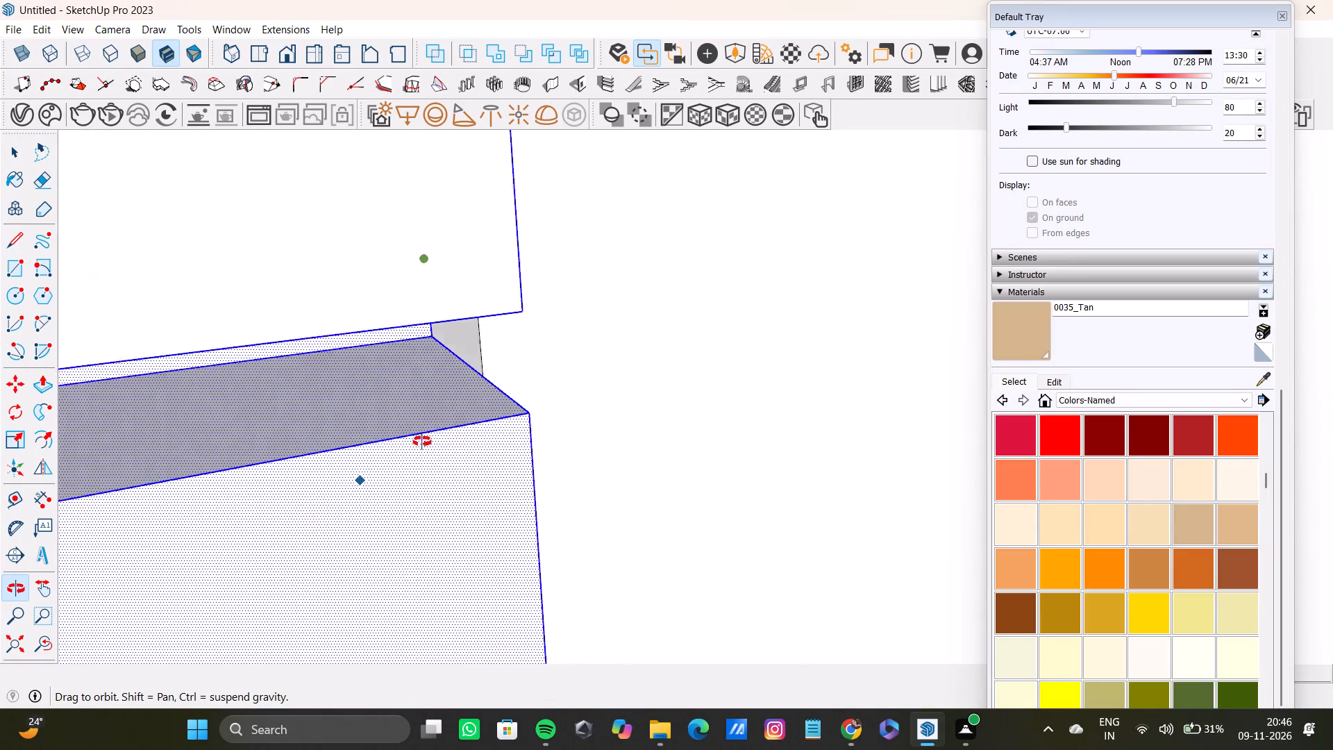
middle_drag(422, 442, 423, 442)
scroll(540, 399, down, 4)
middle_drag(605, 465, 248, 486)
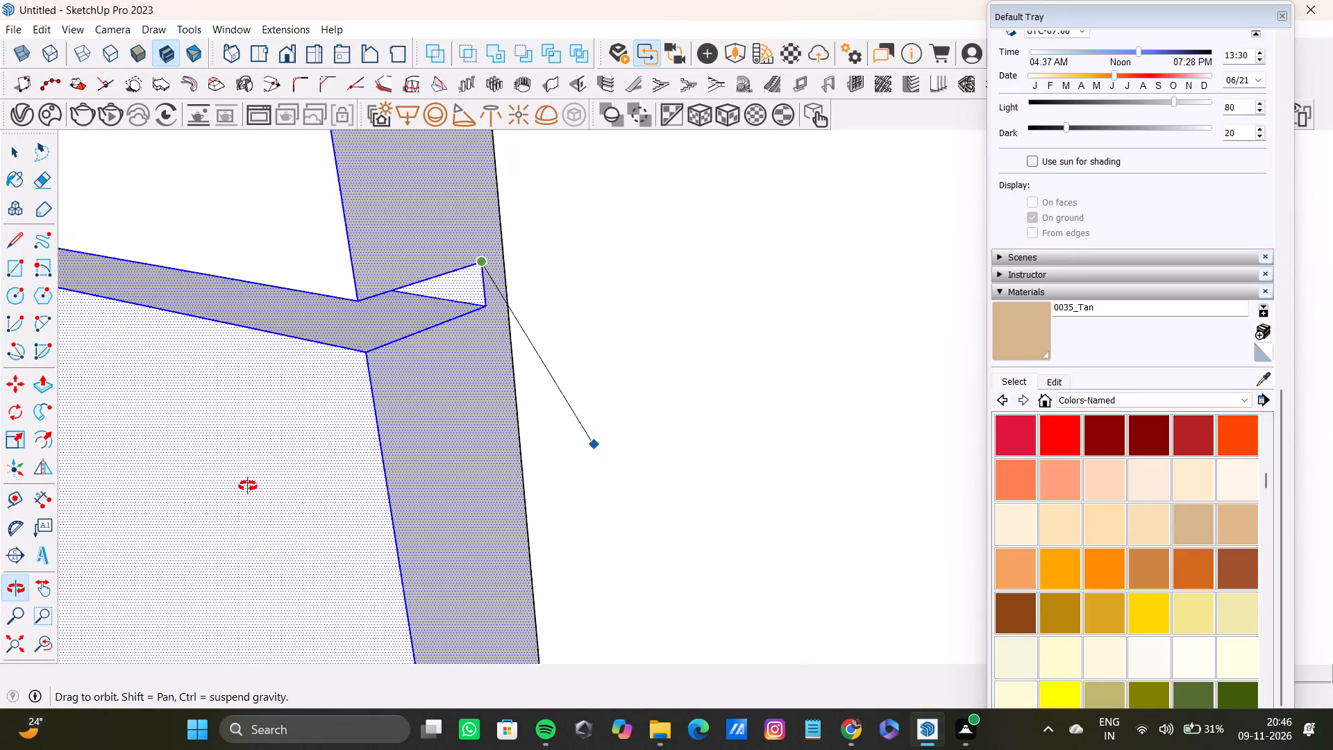
middle_drag(248, 486, 247, 486)
scroll(429, 199, up, 4)
scroll(539, 263, down, 5)
middle_drag(504, 301, 603, 335)
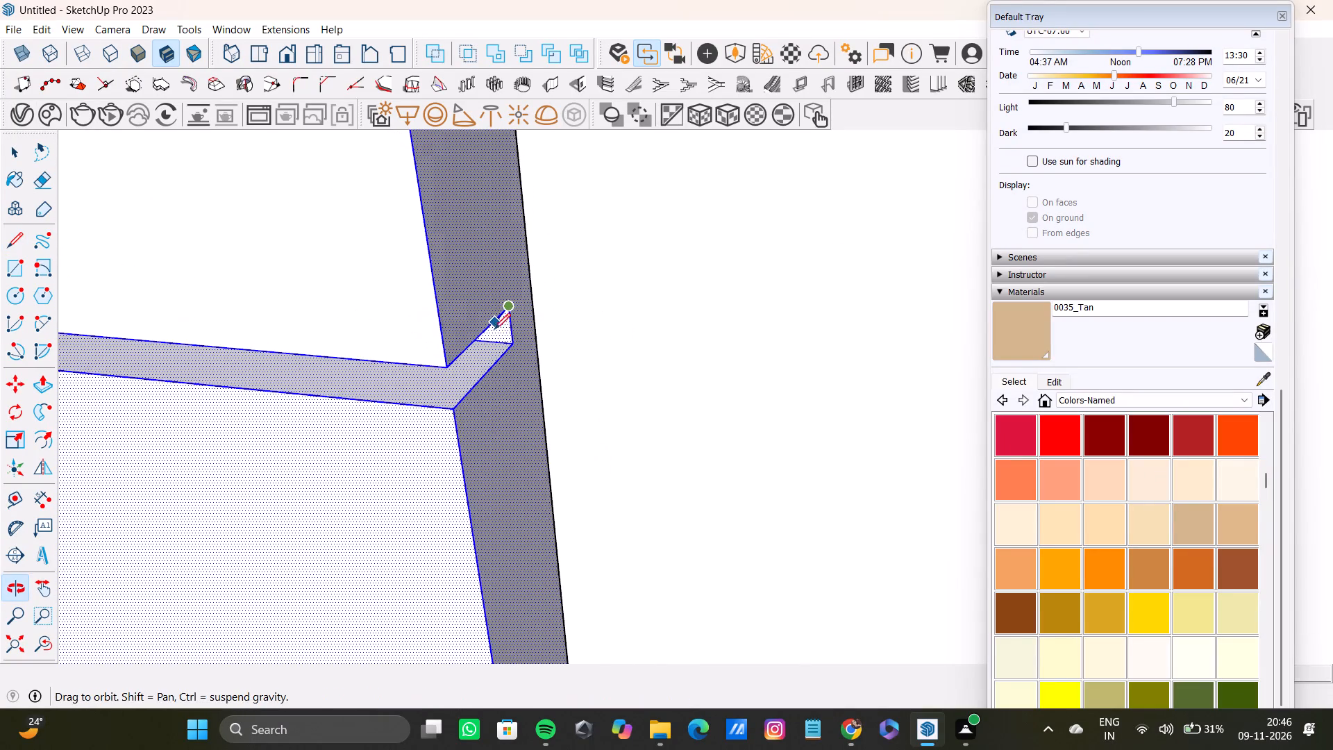
scroll(442, 322, up, 13)
scroll(541, 208, down, 7)
middle_drag(601, 269, 683, 229)
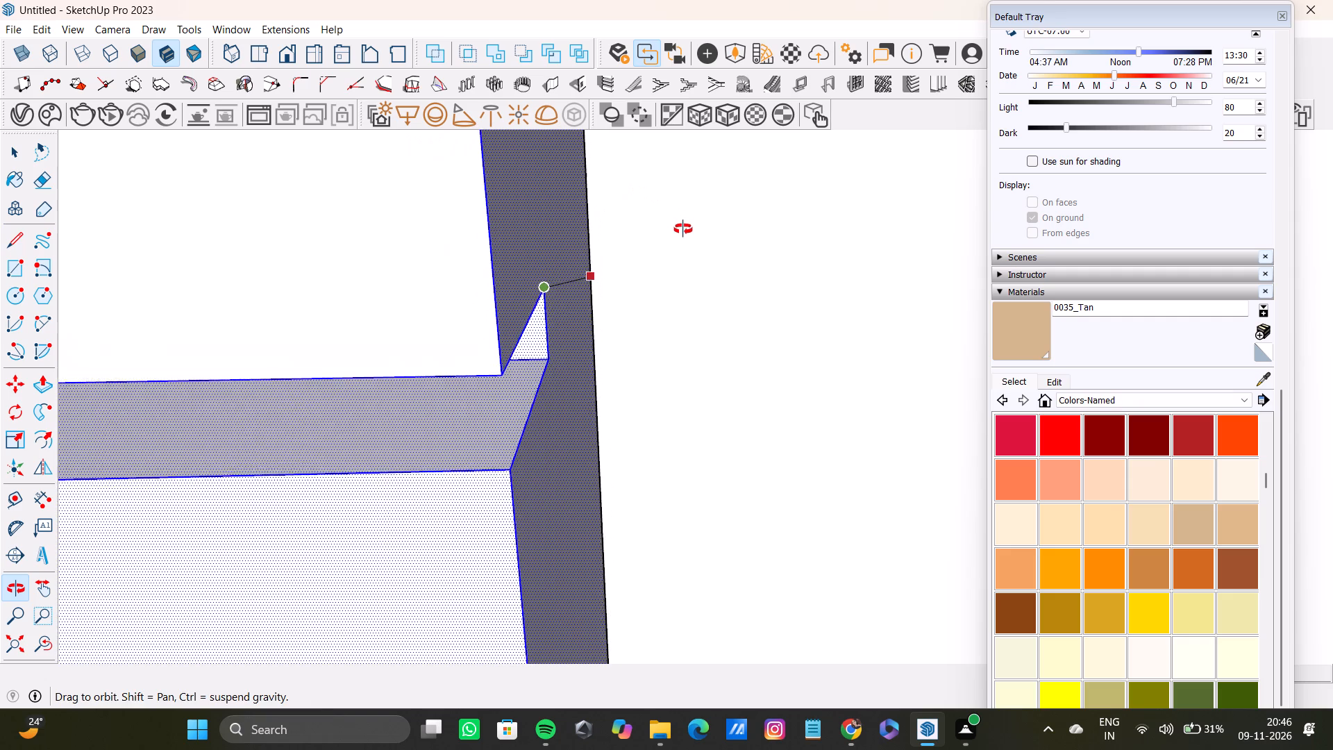
middle_drag(683, 229, 674, 238)
scroll(514, 312, up, 8)
scroll(569, 196, down, 8)
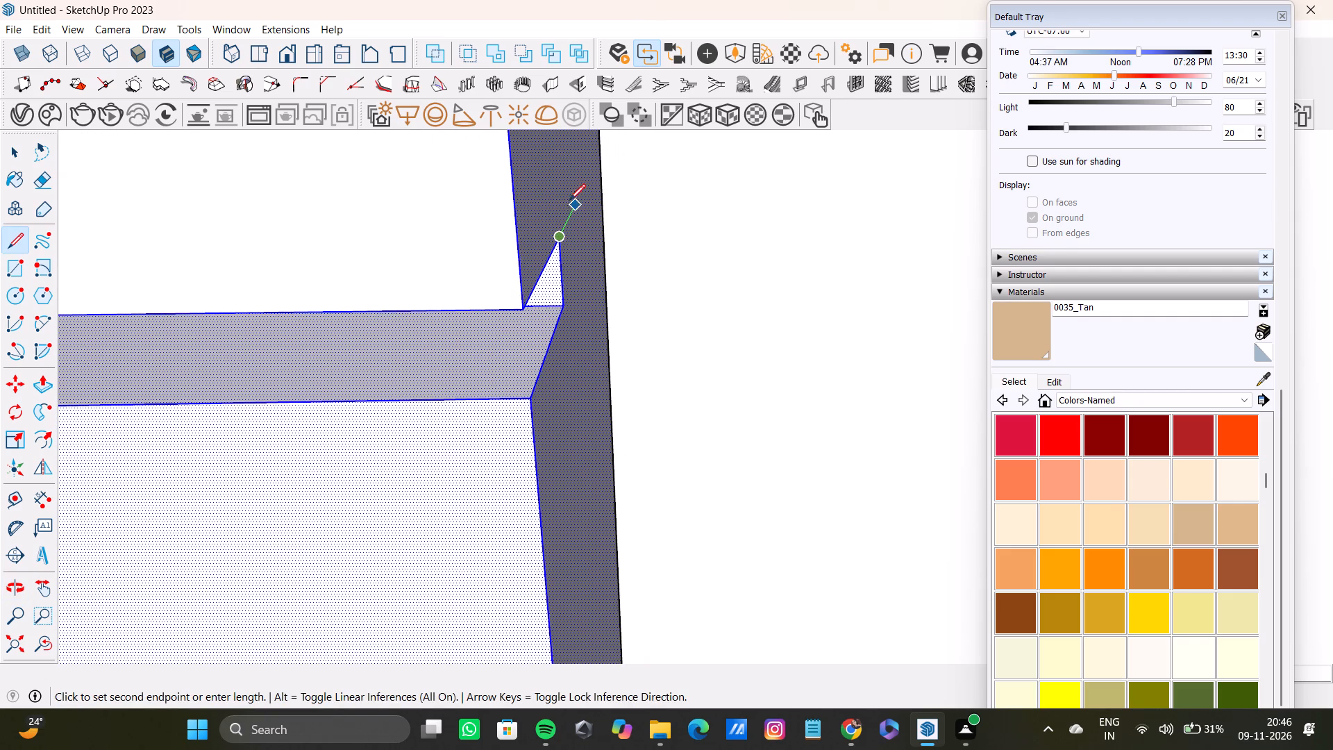
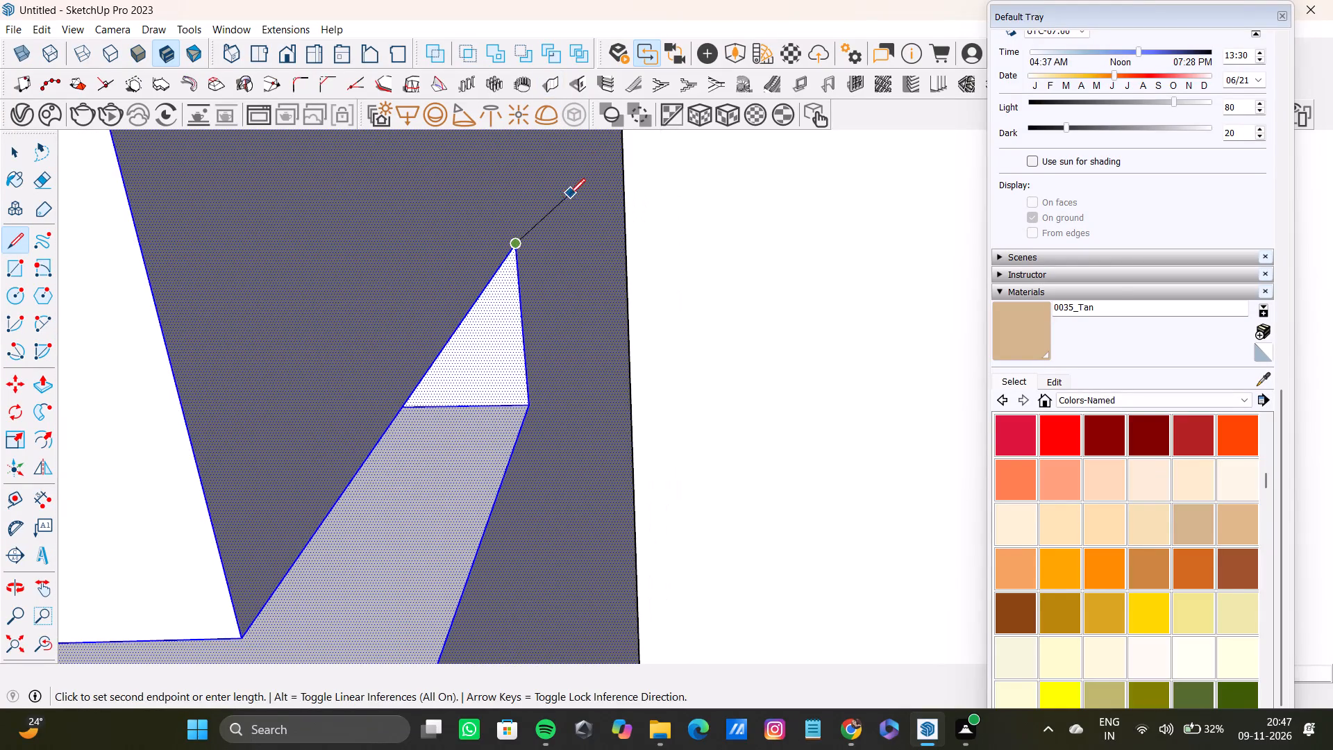
Draw a line from the gap's upper recessed corner above the top drawer to the back edge of the side face.
middle_drag(569, 194, 589, 158)
scroll(576, 167, up, 4)
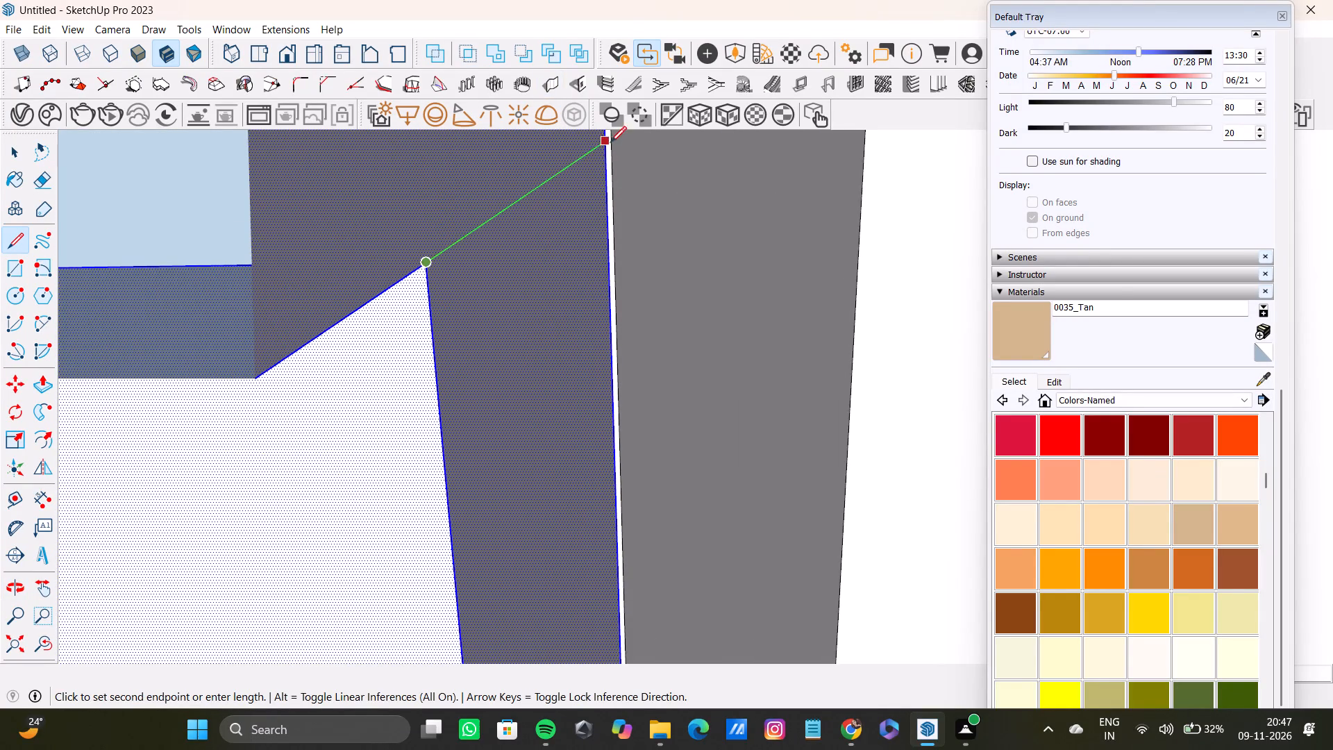
click(607, 140)
Draw a second line from the same gap's lower recessed corner to the back edge of the side face.
scroll(622, 274, down, 9)
middle_drag(572, 370, 525, 330)
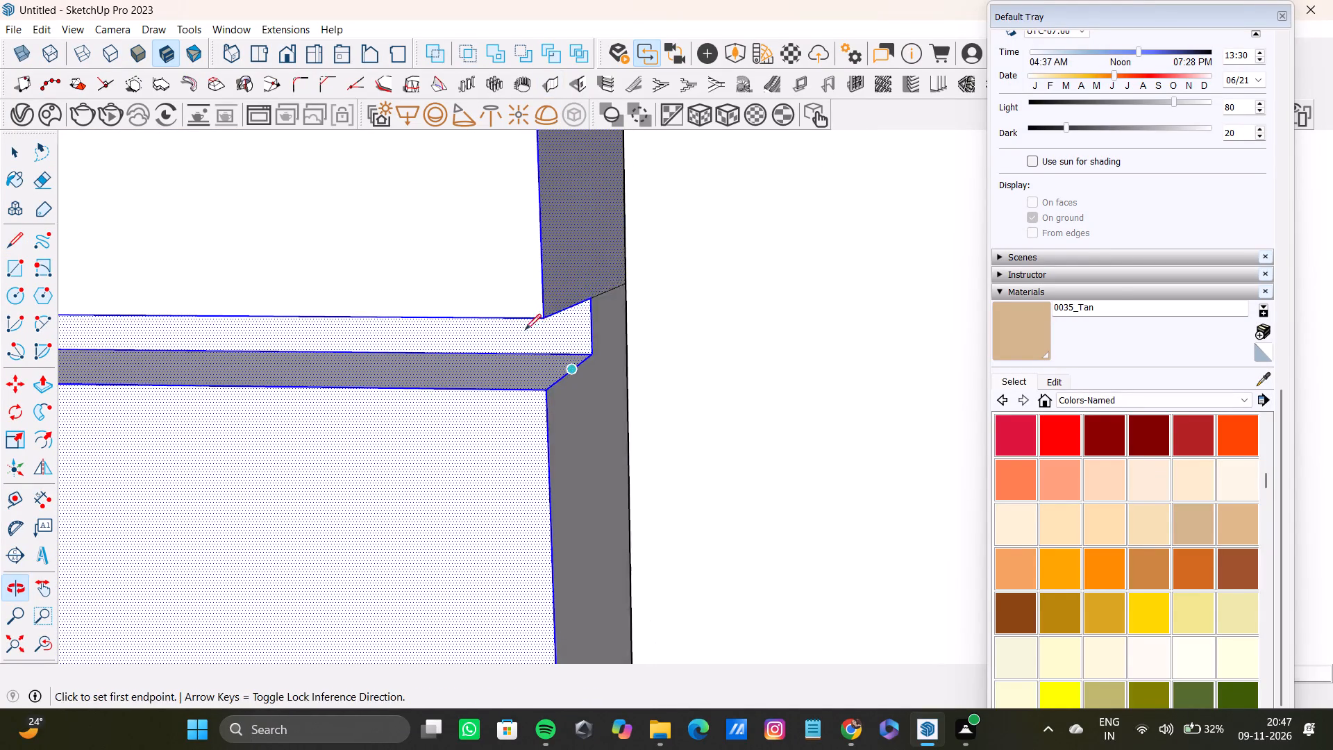
middle_drag(525, 330, 516, 334)
scroll(542, 318, up, 4)
middle_drag(554, 346, 595, 285)
scroll(612, 377, up, 8)
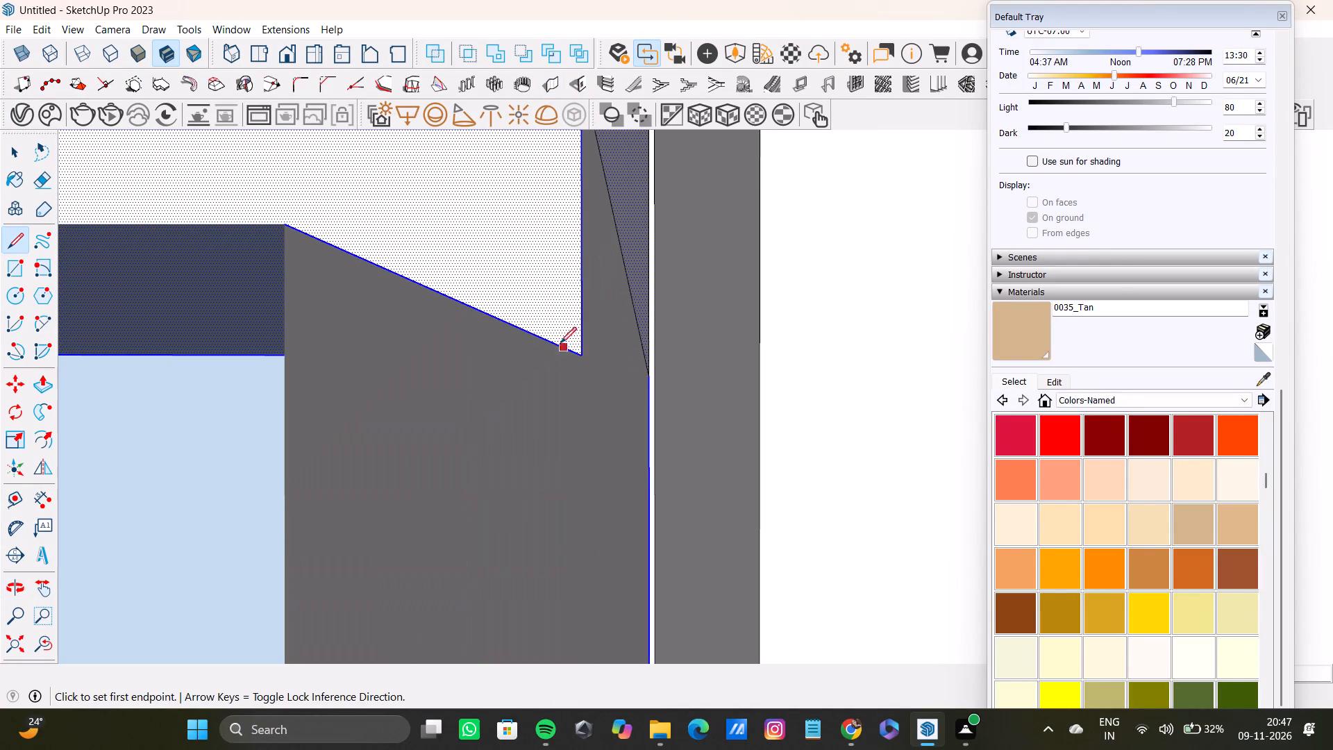
drag(579, 349, 589, 351)
middle_drag(618, 390, 615, 431)
scroll(665, 362, up, 2)
middle_drag(630, 366, 623, 389)
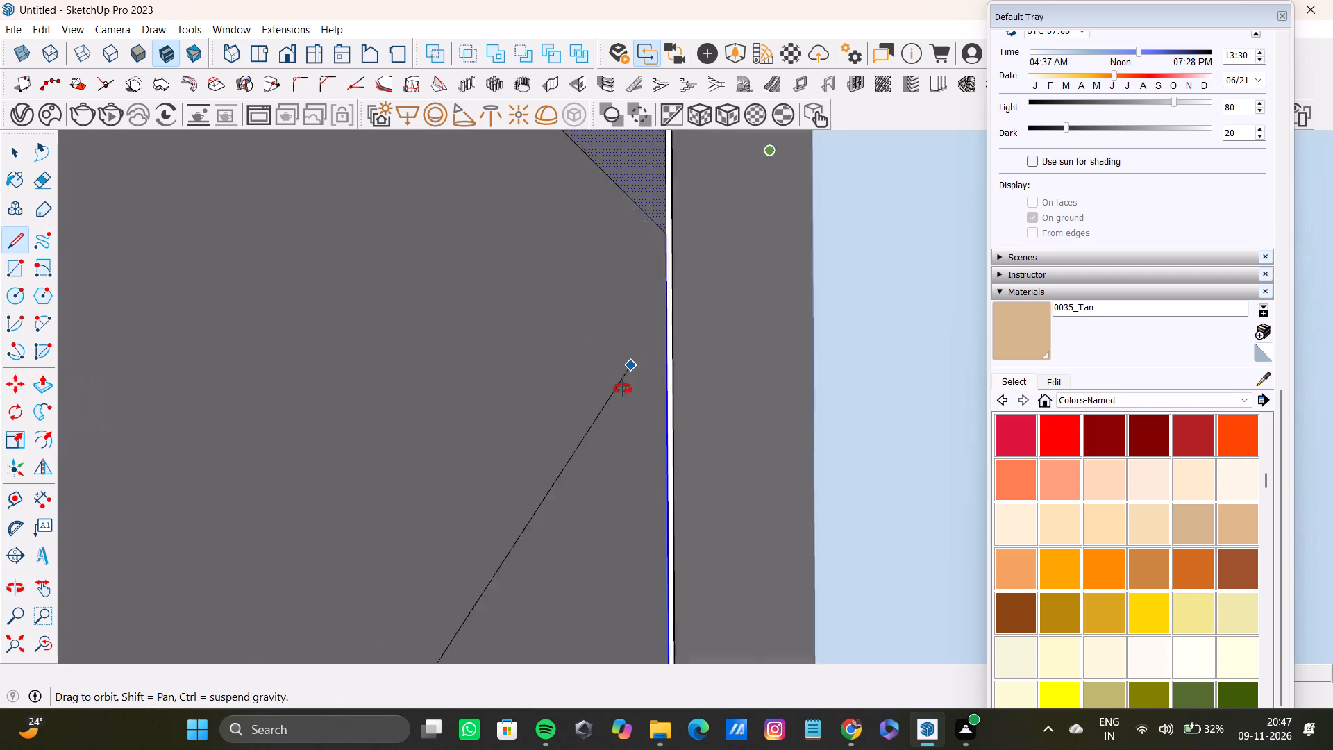
middle_drag(623, 389, 626, 421)
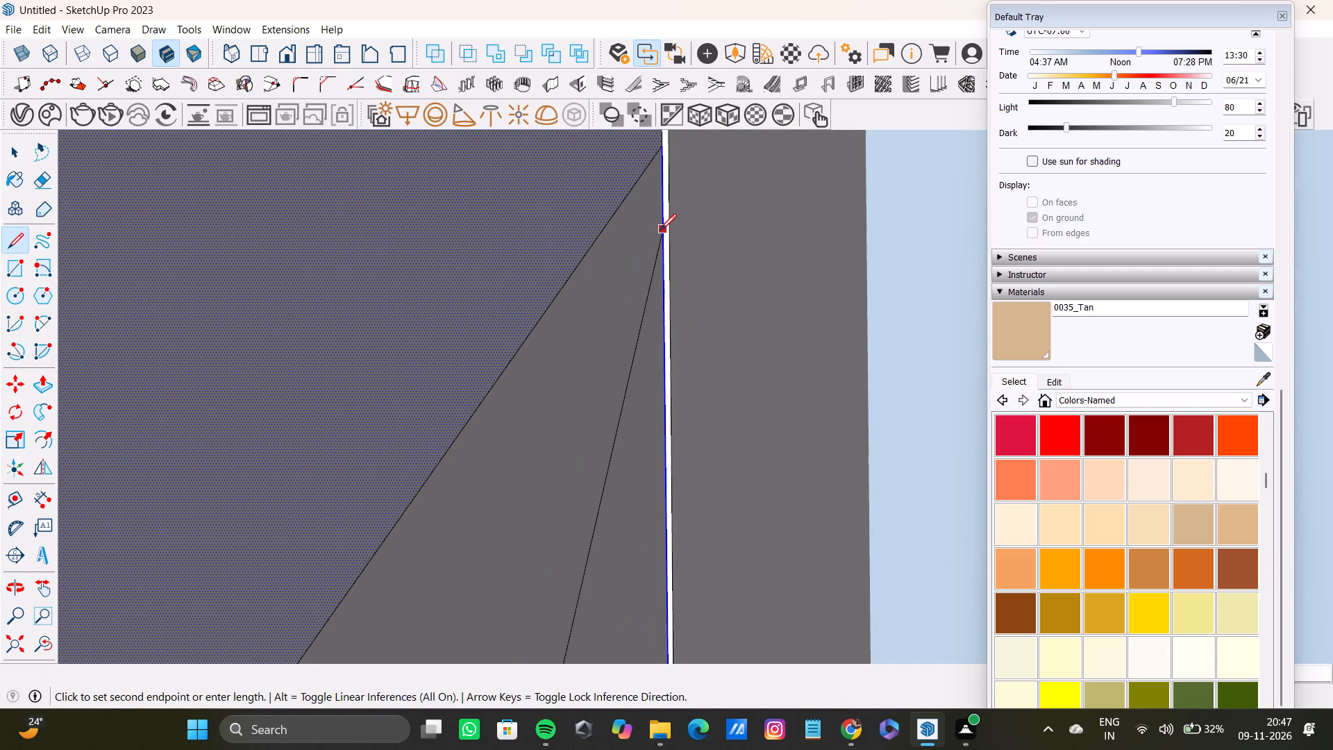
scroll(657, 199, up, 5)
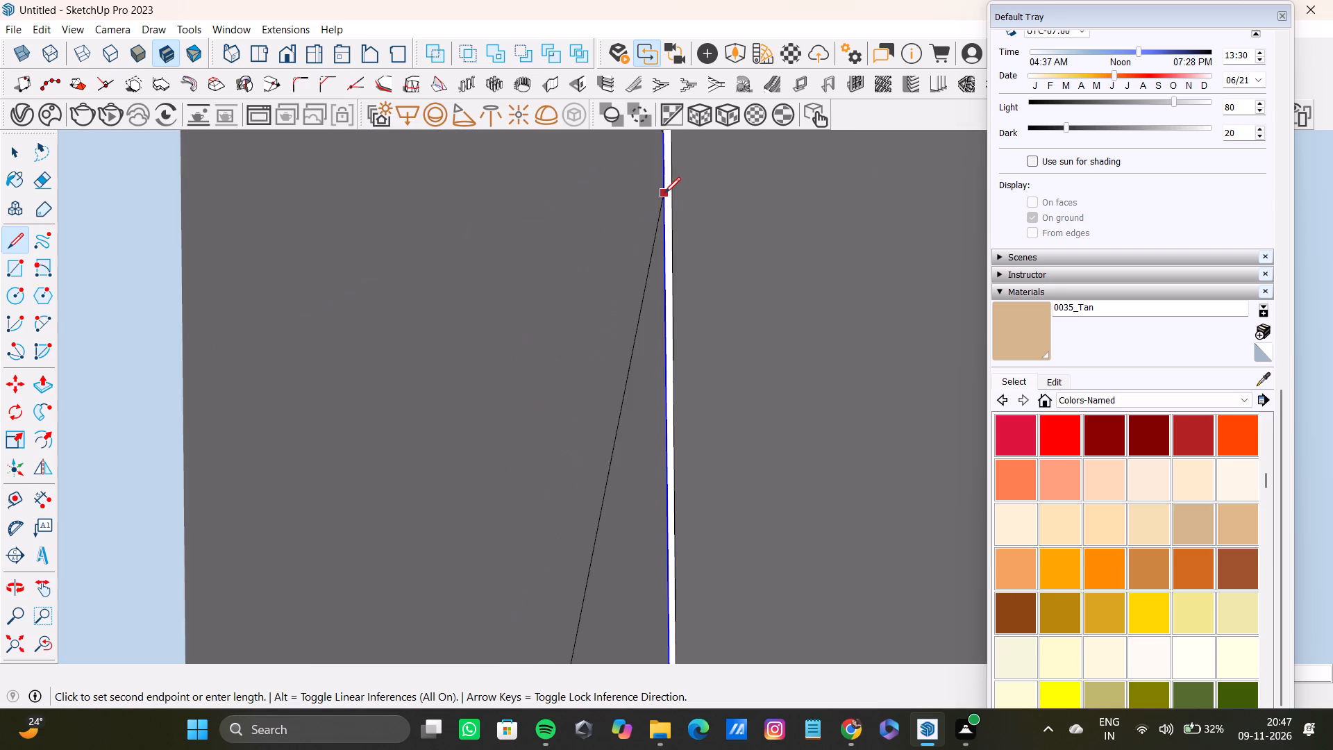
middle_drag(664, 206, 644, 228)
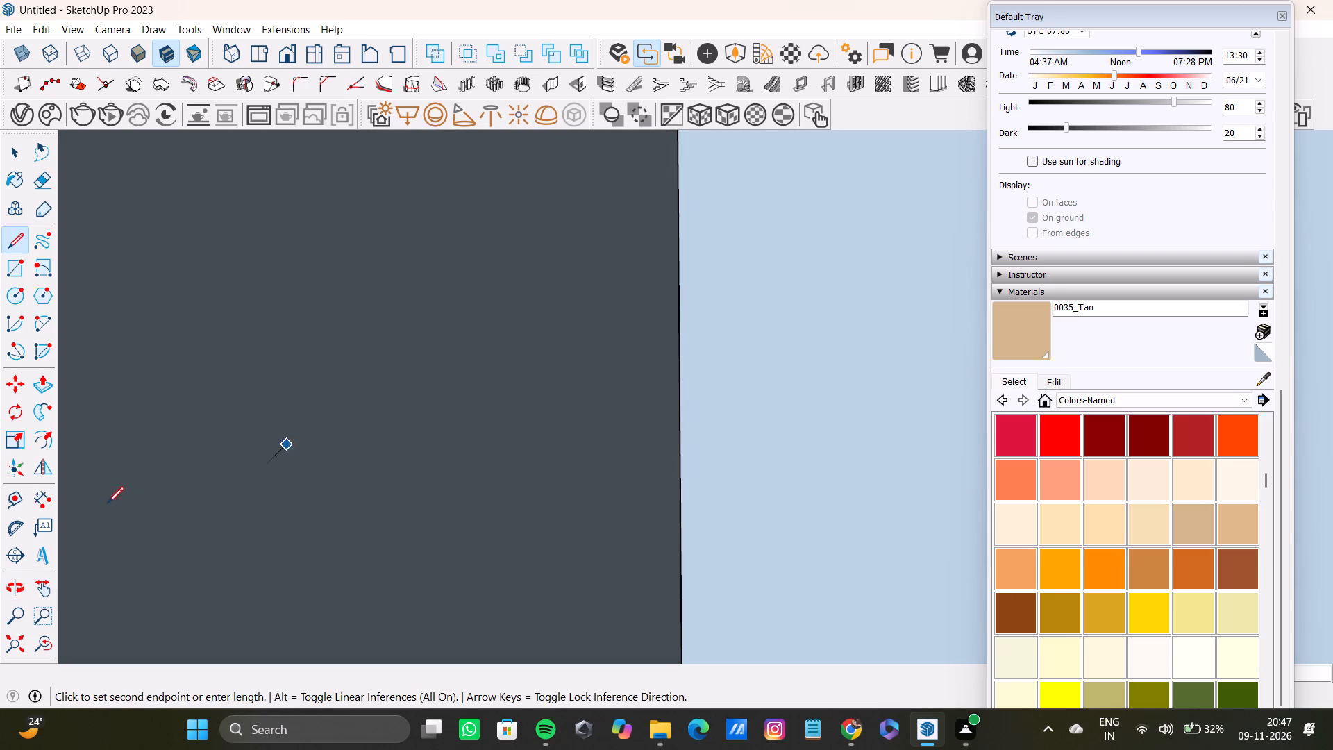
click(12, 643)
middle_drag(445, 478, 463, 472)
scroll(266, 430, up, 4)
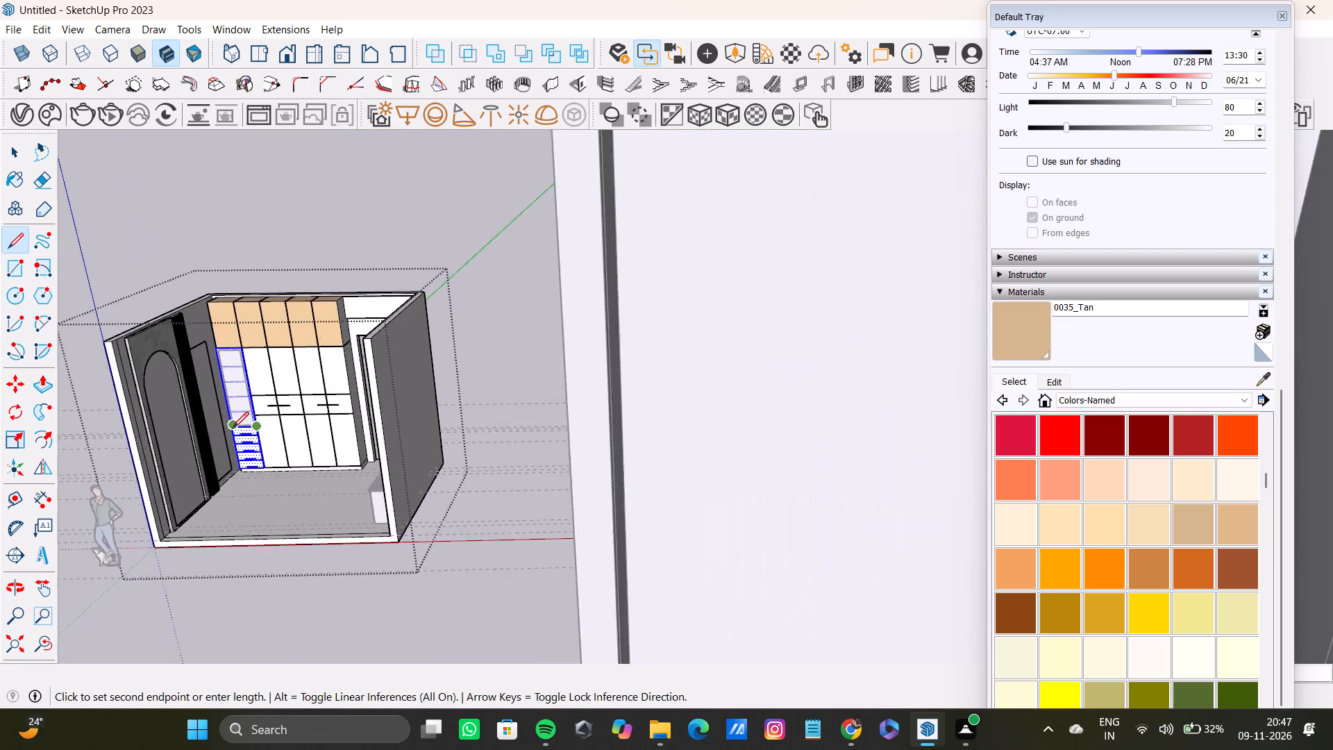
scroll(233, 428, up, 20)
scroll(233, 428, up, 12)
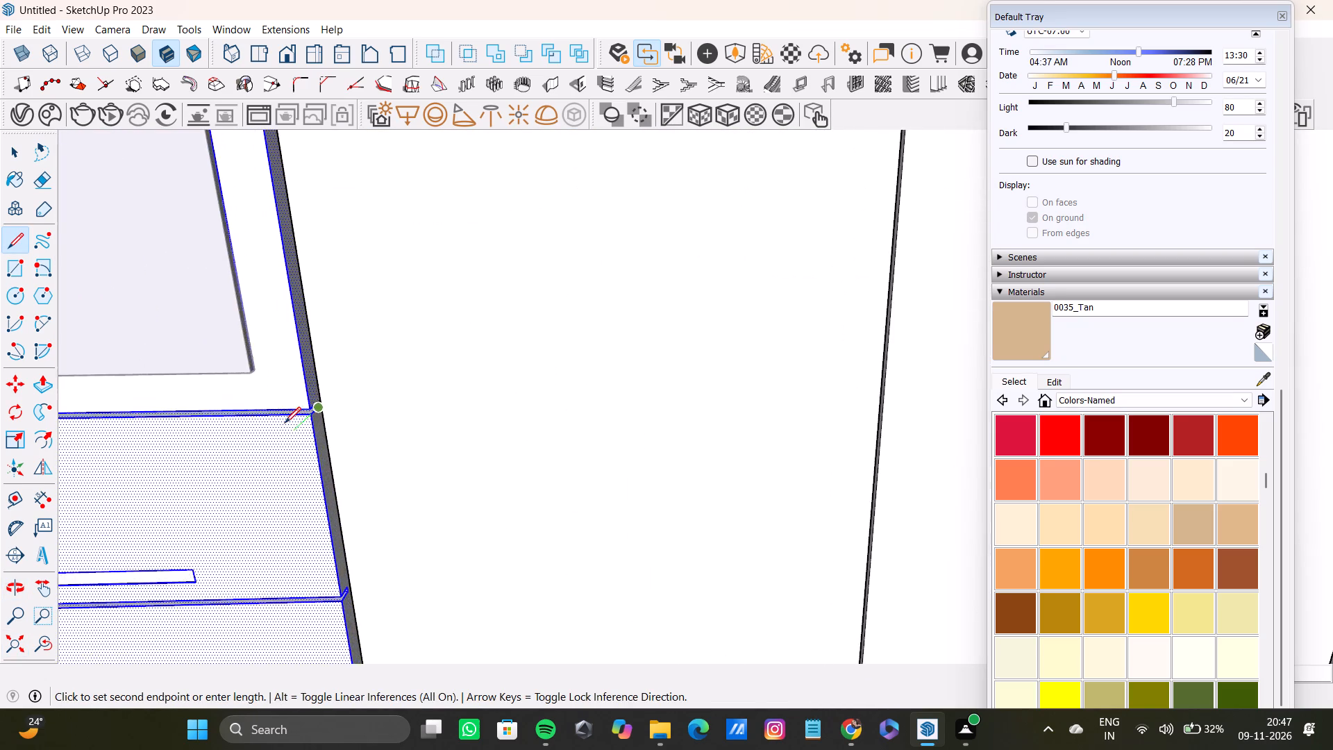
scroll(285, 423, up, 15)
scroll(325, 390, up, 9)
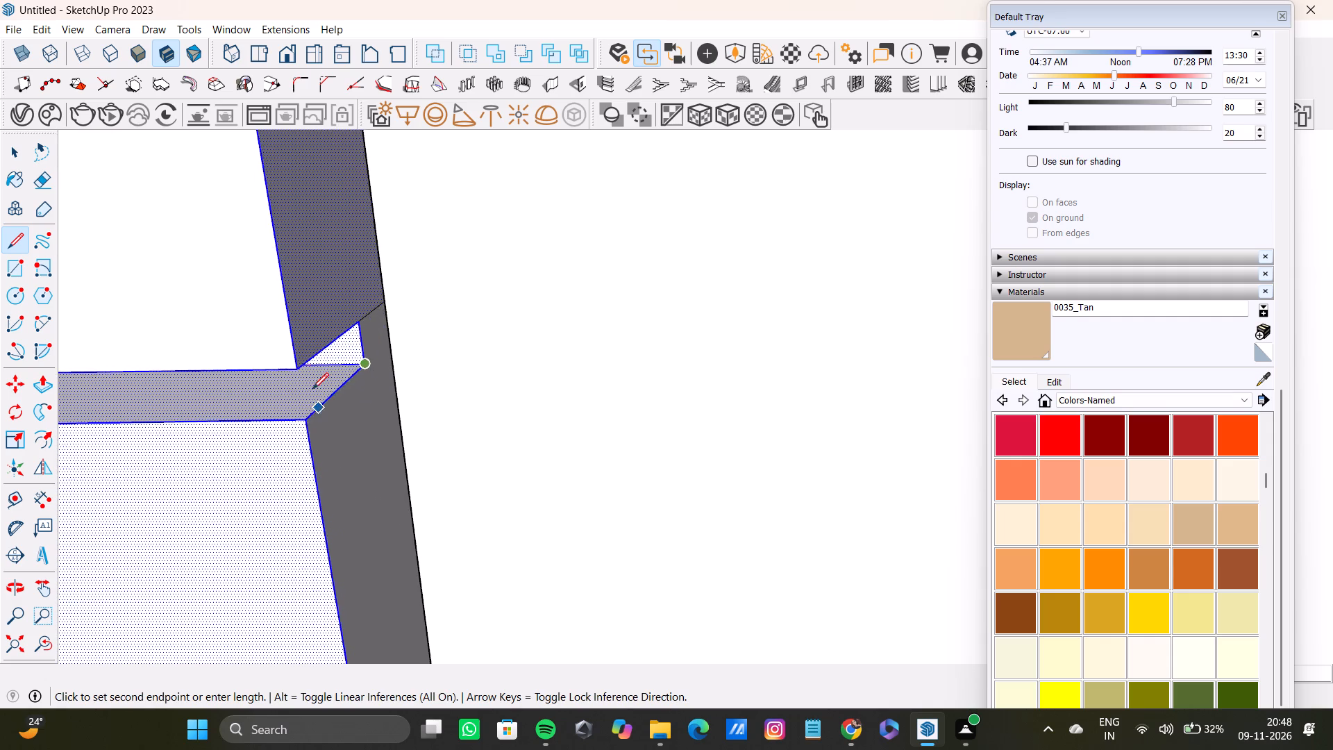
scroll(312, 389, up, 9)
scroll(383, 357, down, 8)
middle_drag(371, 365, 409, 377)
scroll(364, 390, up, 8)
middle_drag(335, 319, 392, 305)
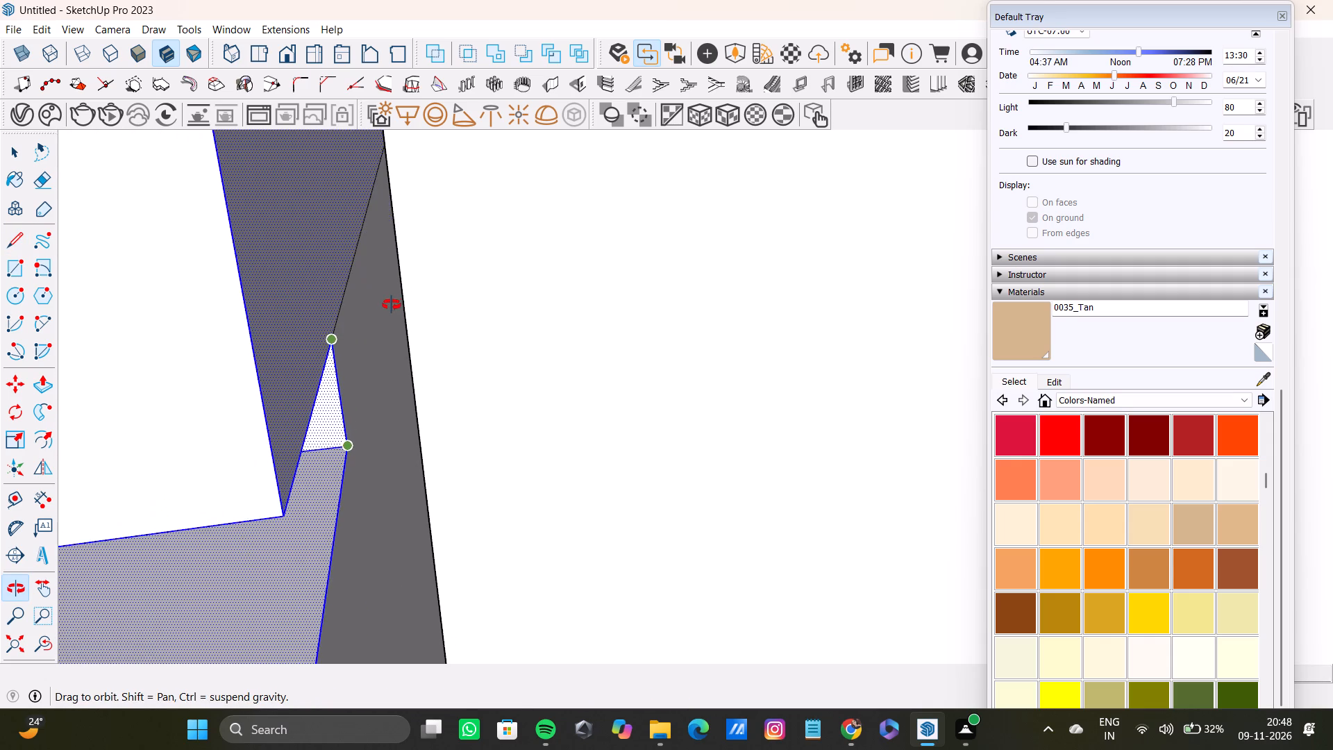
middle_drag(392, 305, 401, 277)
scroll(387, 273, up, 4)
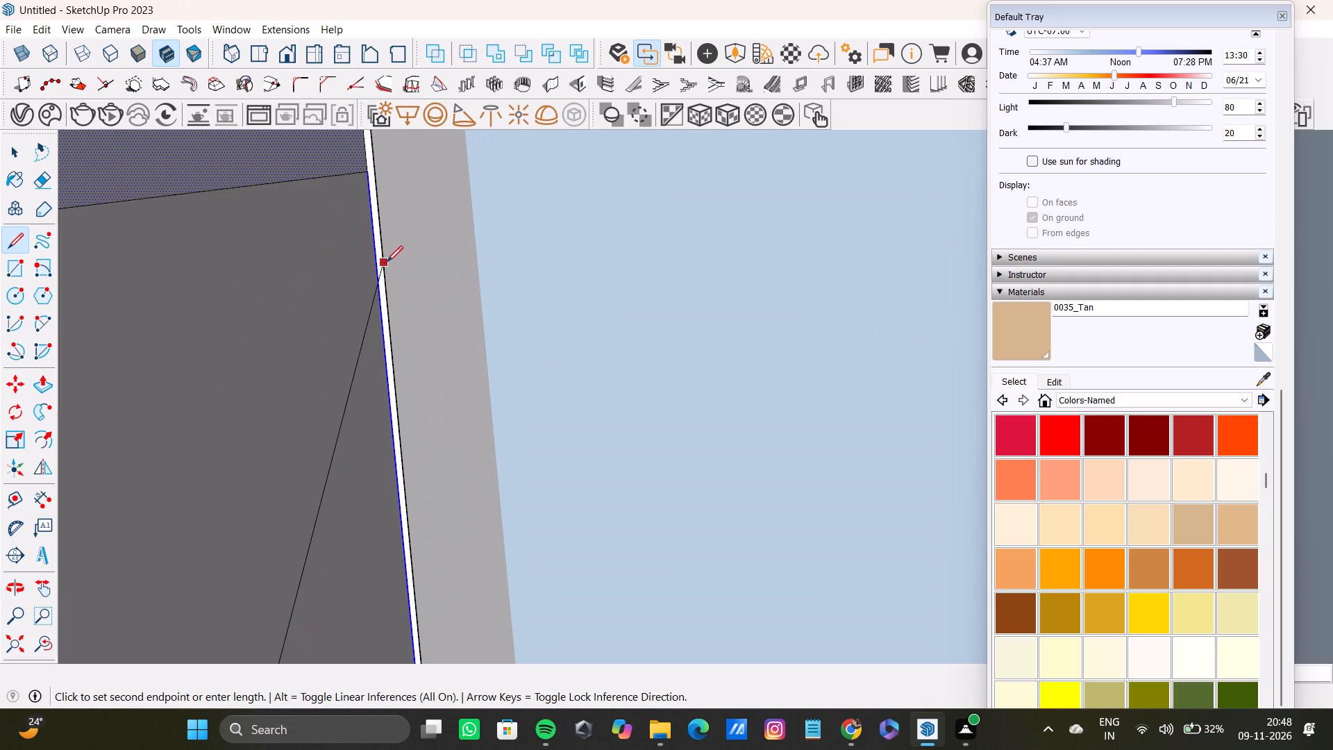
click(374, 276)
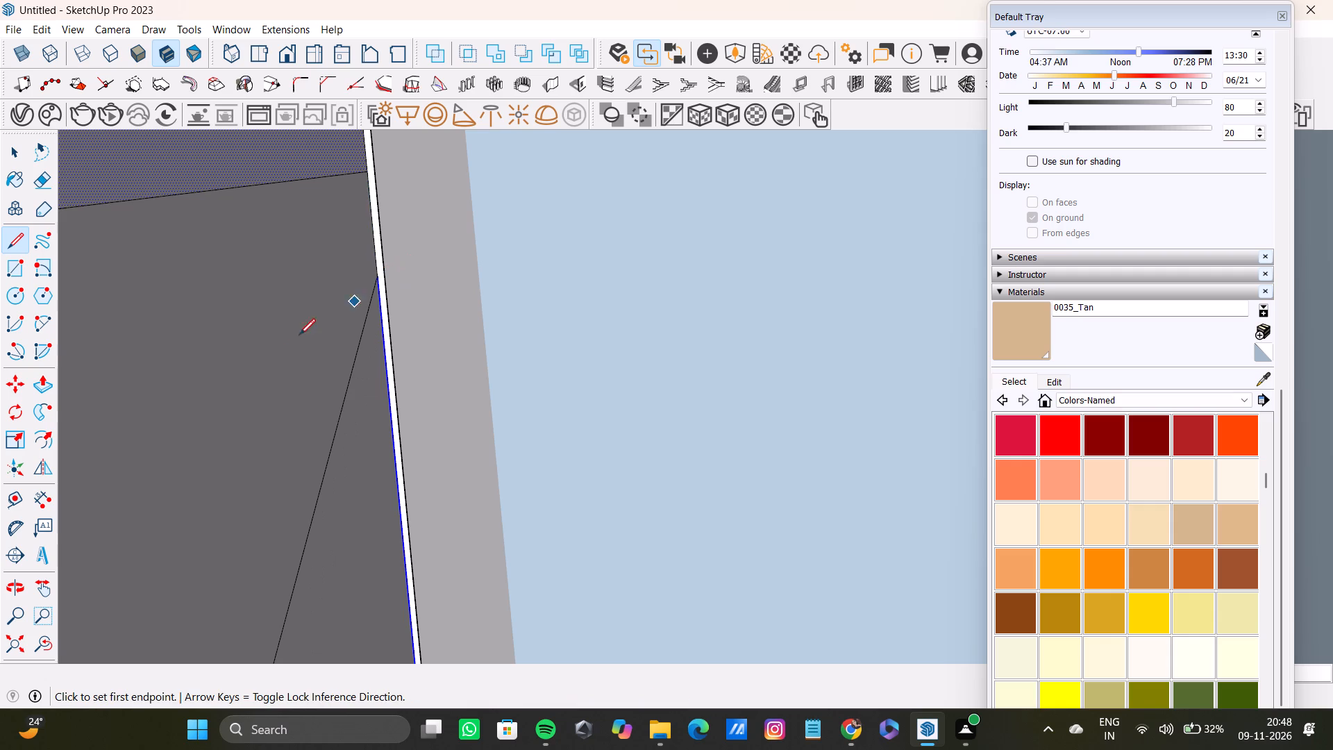
key(space)
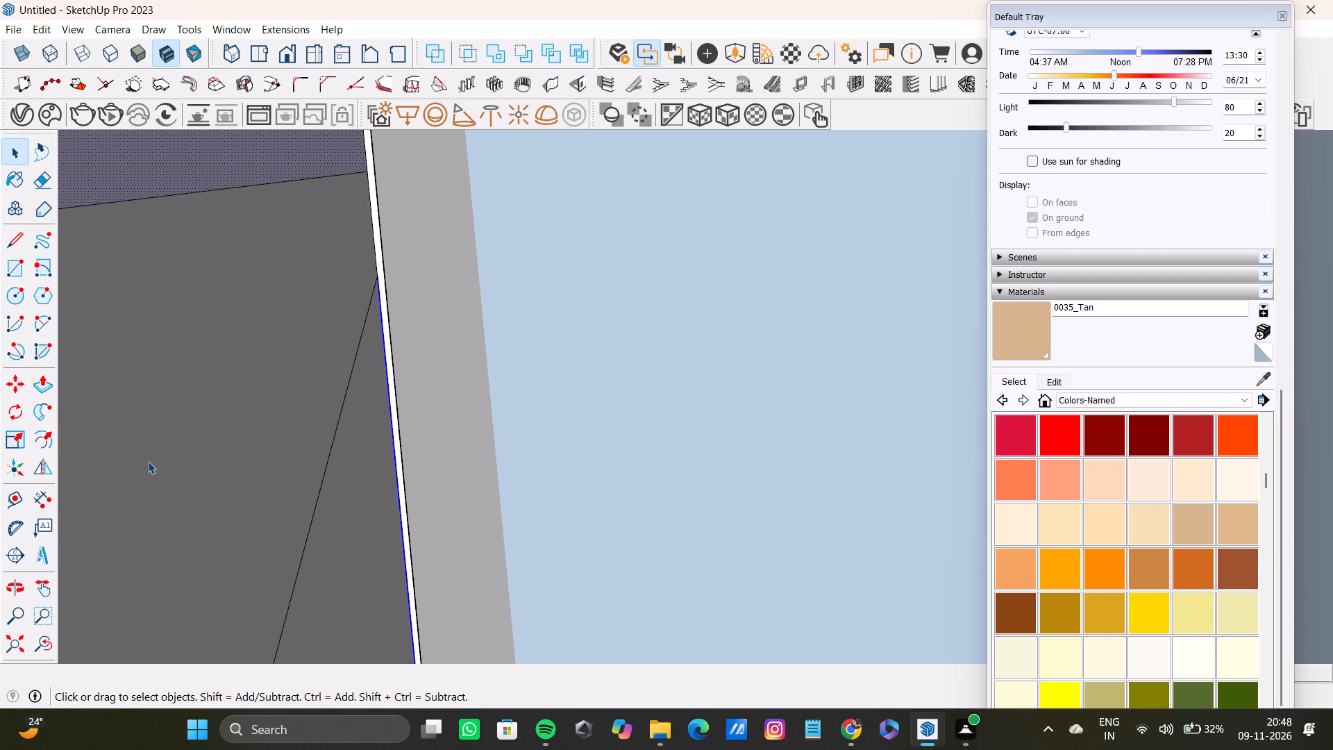
Examine the opposite side of the drawer stack where the gap above the top drawer meets the side face.
click(3, 640)
middle_drag(878, 430, 862, 429)
scroll(347, 507, up, 20)
scroll(347, 507, up, 8)
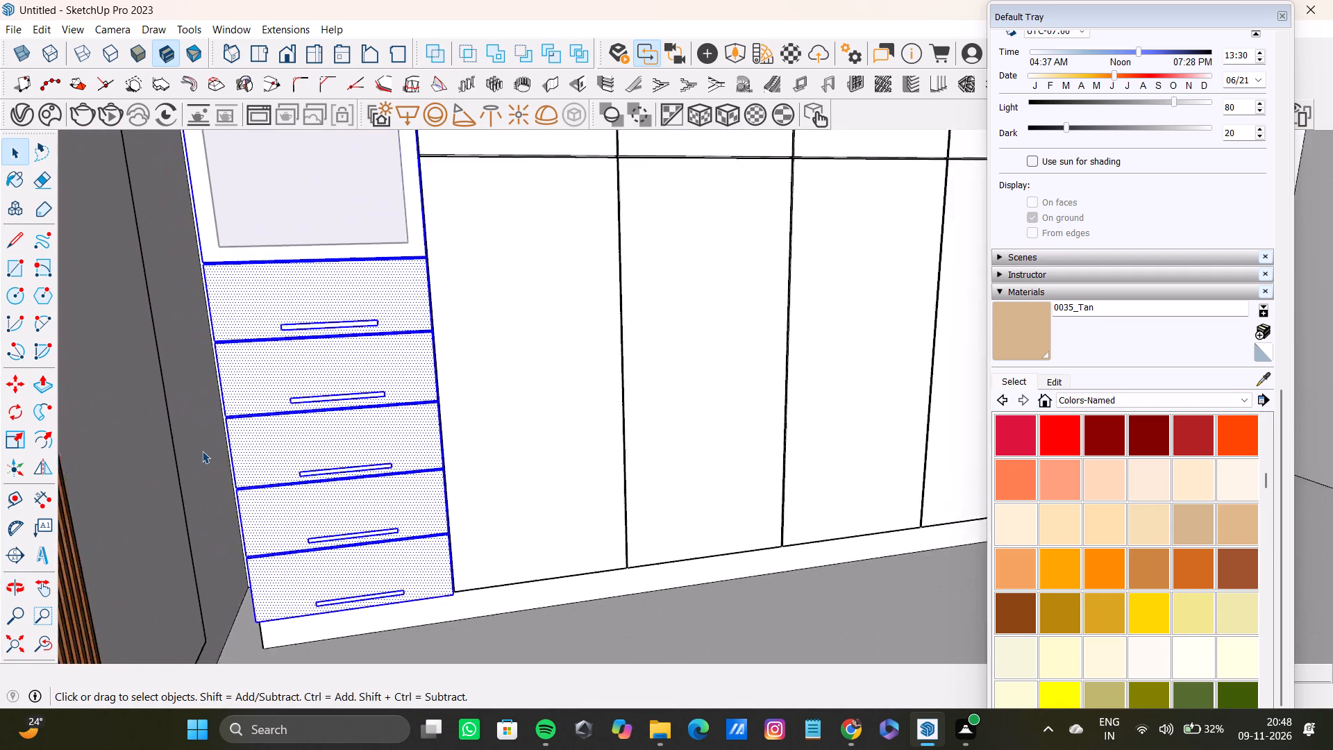
scroll(202, 451, up, 4)
scroll(202, 173, up, 7)
middle_drag(224, 174, 280, 190)
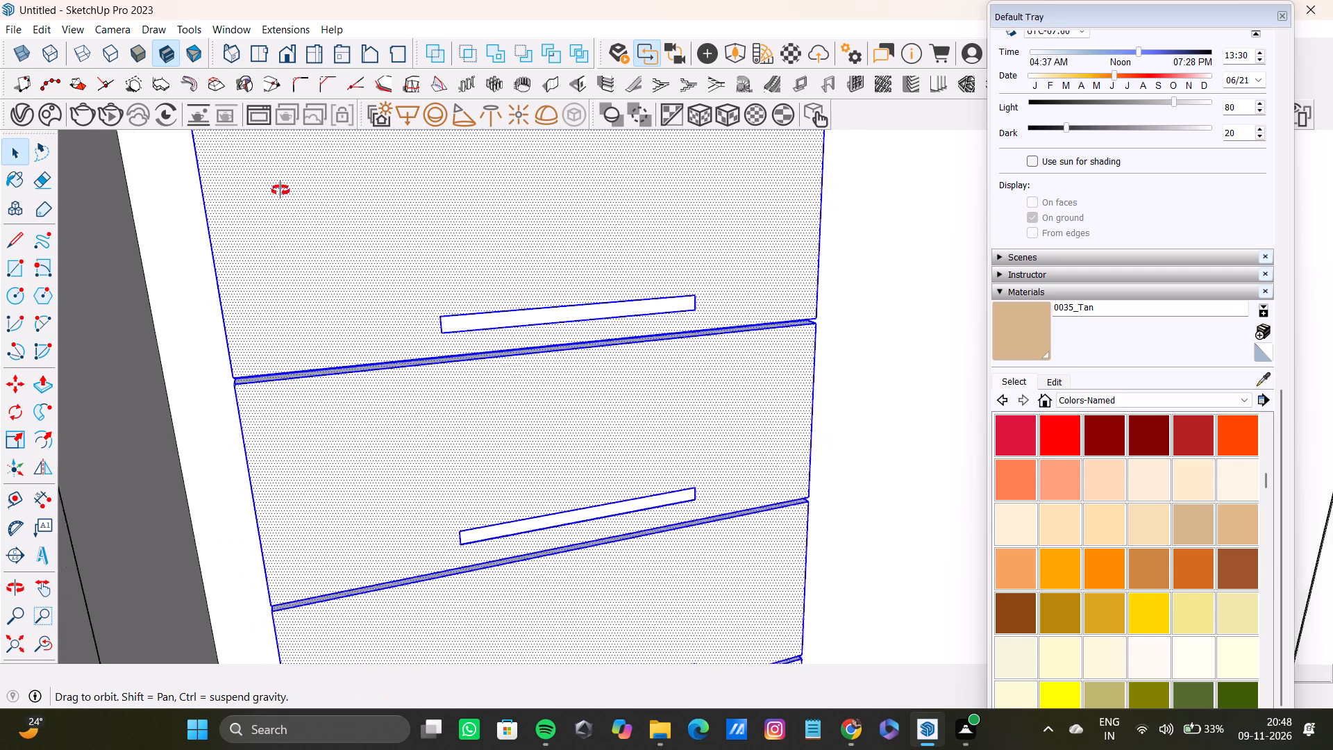
middle_drag(280, 190, 329, 194)
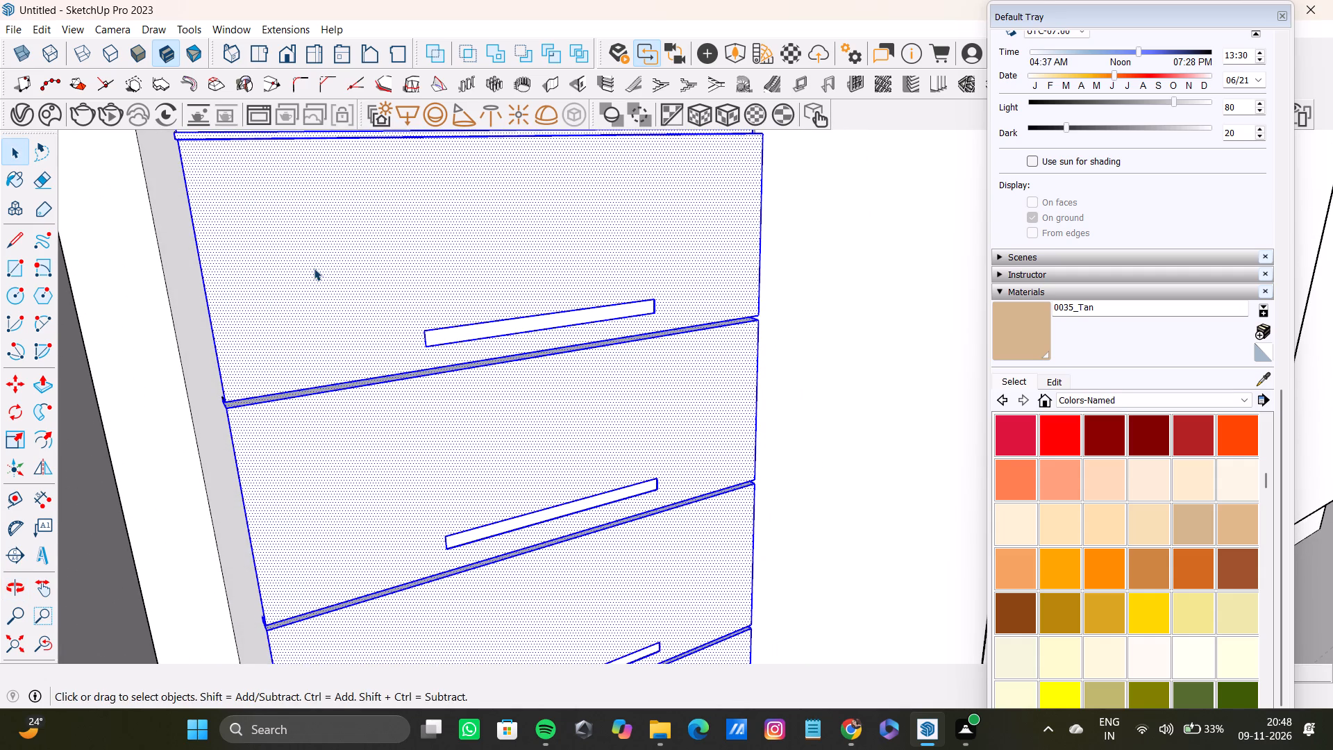
scroll(332, 252, down, 4)
shift+middle_click(333, 251)
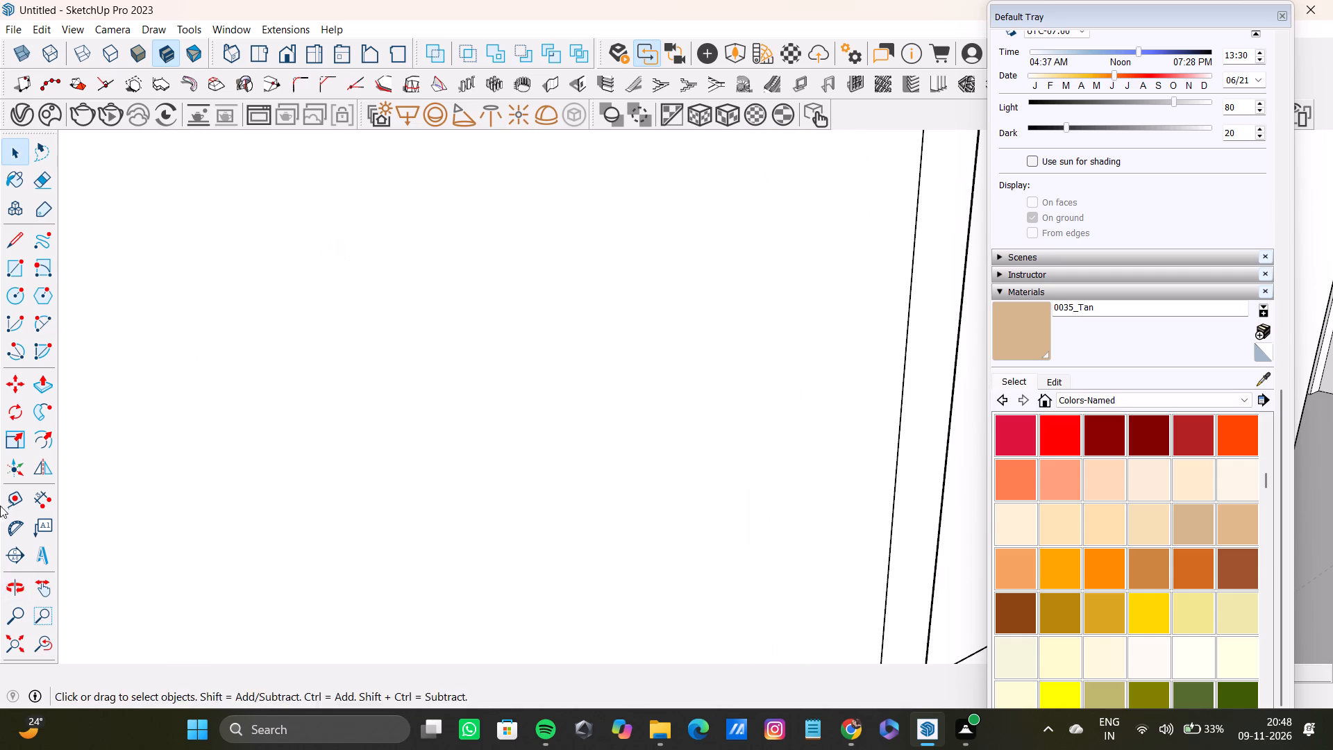
click(22, 640)
shift+middle_drag(405, 347, 523, 434)
scroll(364, 563, up, 5)
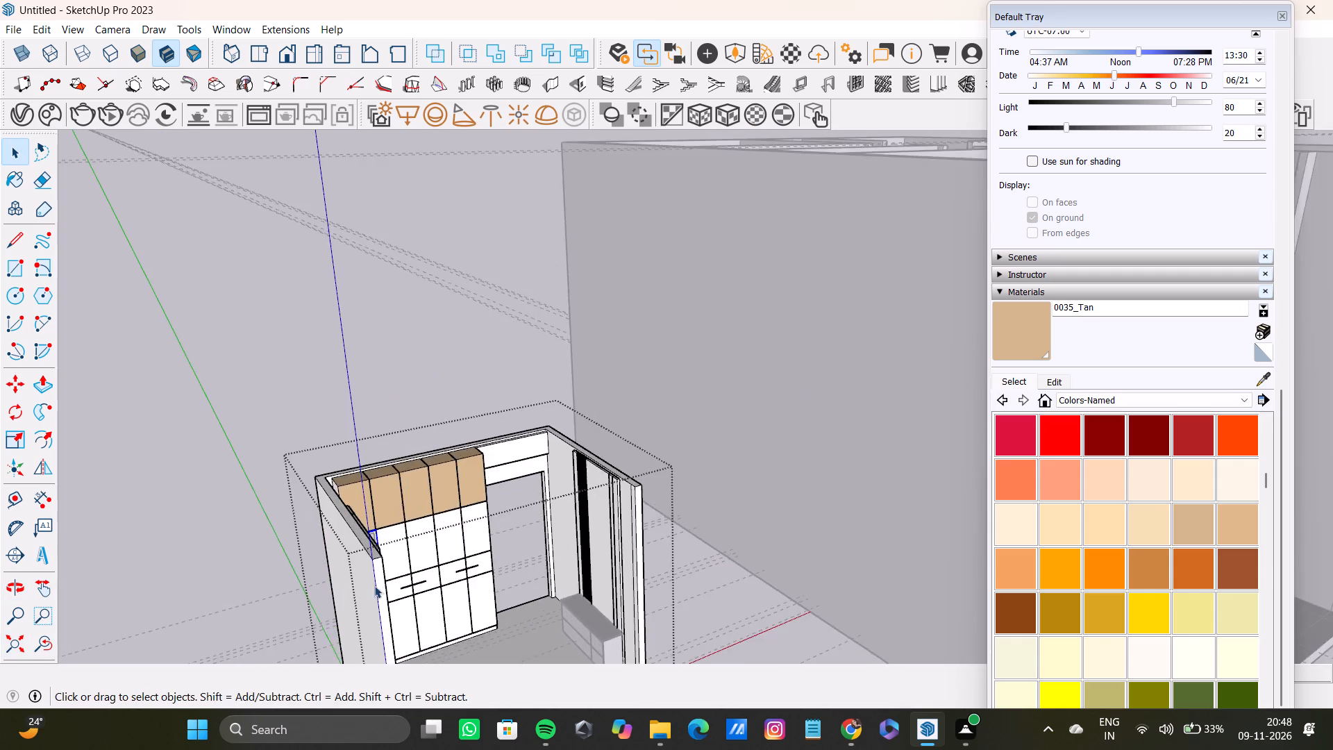
scroll(374, 585, up, 2)
shift+middle_drag(365, 569, 238, 349)
scroll(313, 388, up, 11)
shift+middle_drag(290, 526, 396, 533)
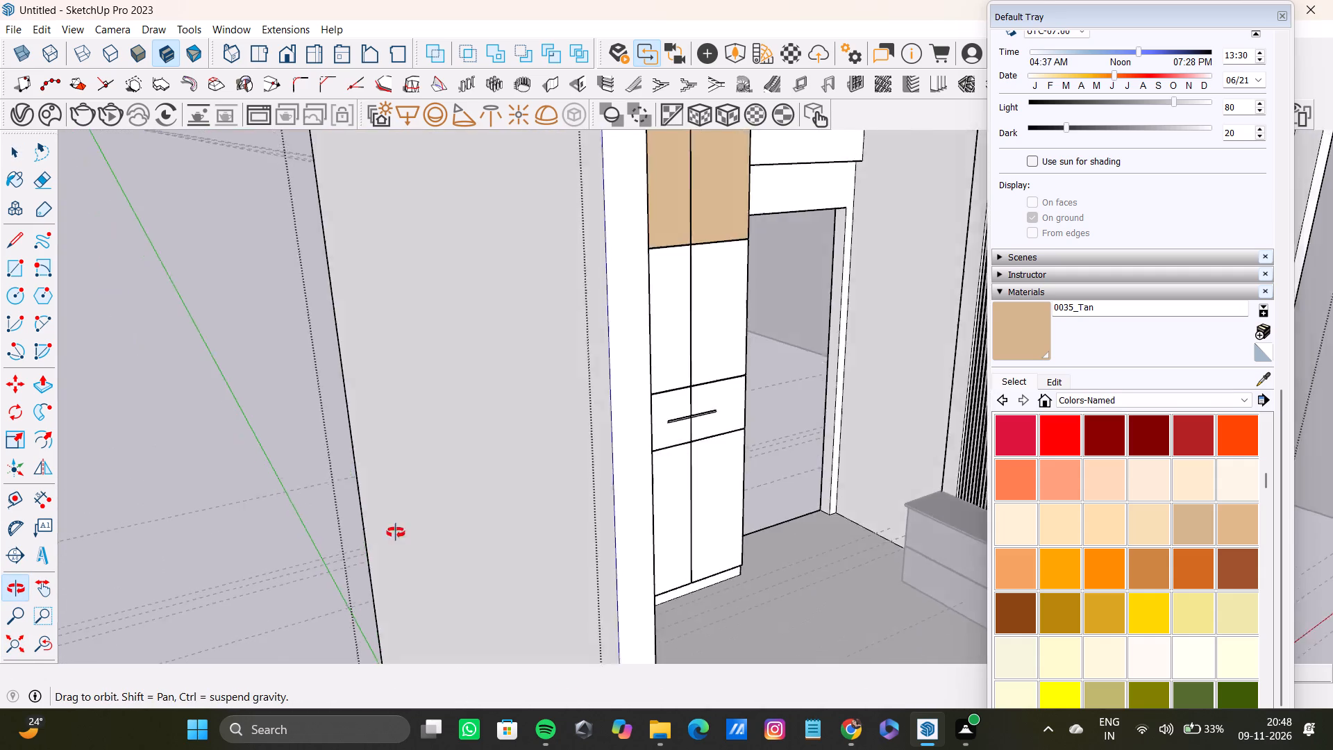
shift+middle_drag(396, 533, 268, 494)
scroll(444, 482, up, 20)
scroll(444, 482, up, 7)
middle_drag(383, 478, 400, 476)
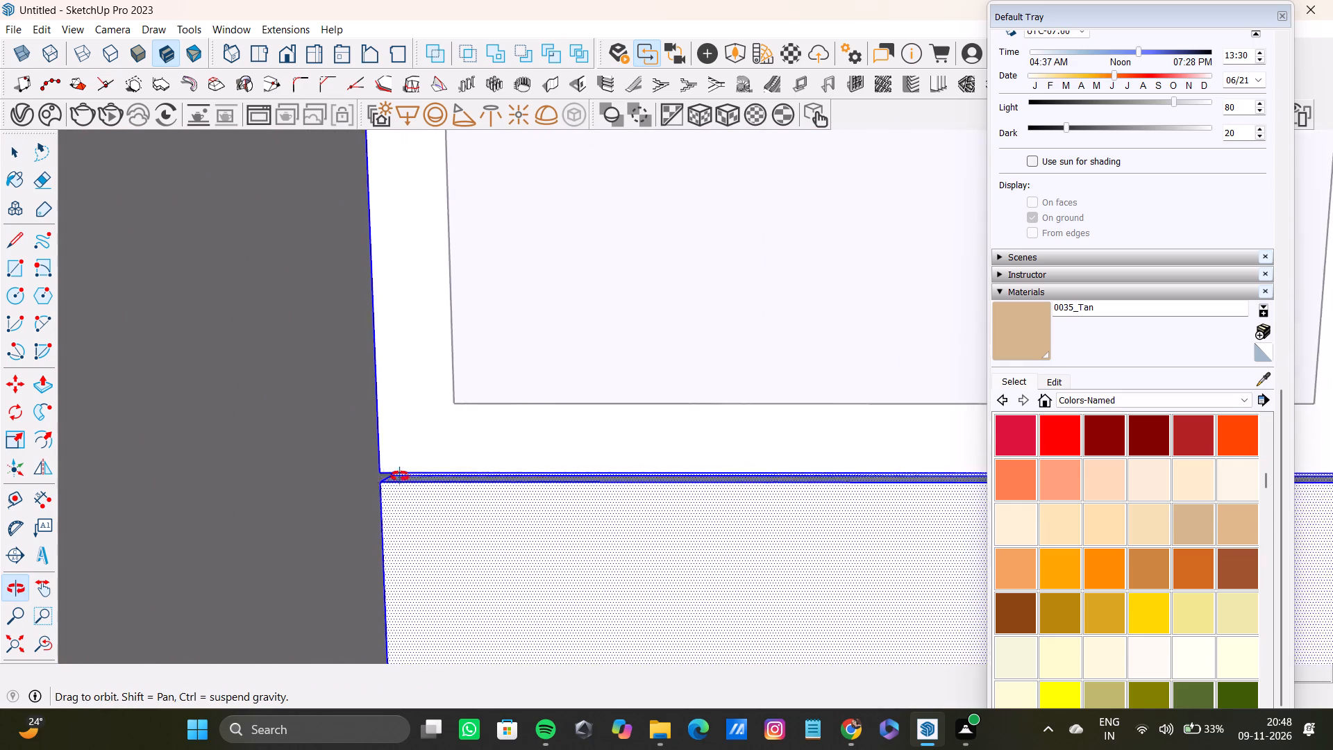
middle_drag(400, 476, 536, 495)
shift+scroll(290, 526, up, 3)
shift+middle_drag(299, 523, 341, 523)
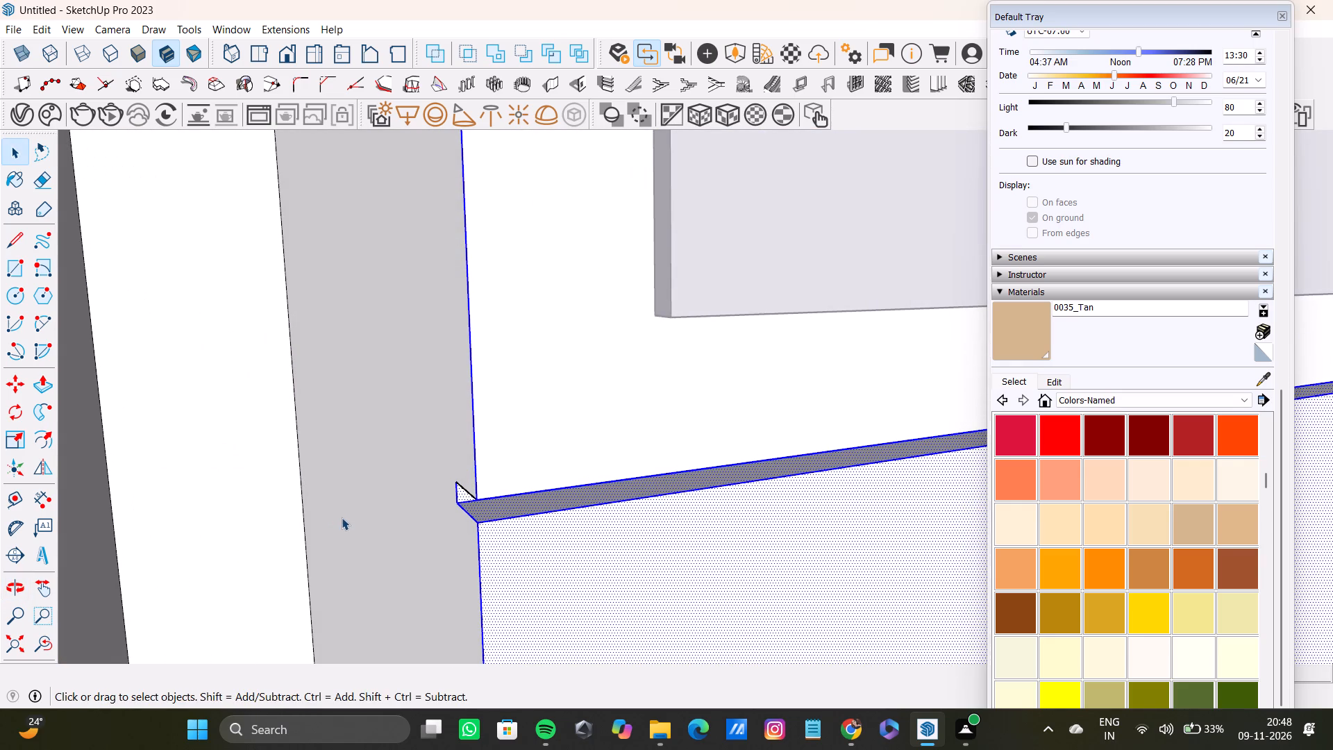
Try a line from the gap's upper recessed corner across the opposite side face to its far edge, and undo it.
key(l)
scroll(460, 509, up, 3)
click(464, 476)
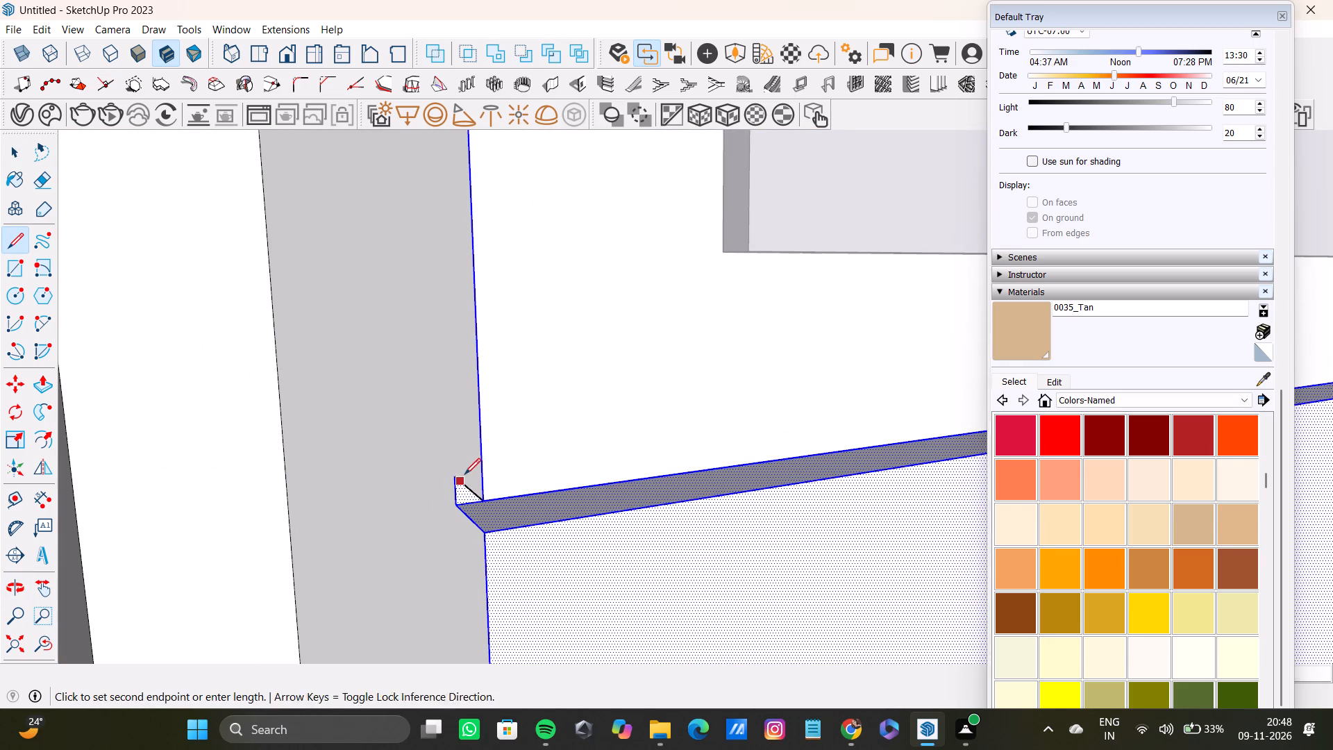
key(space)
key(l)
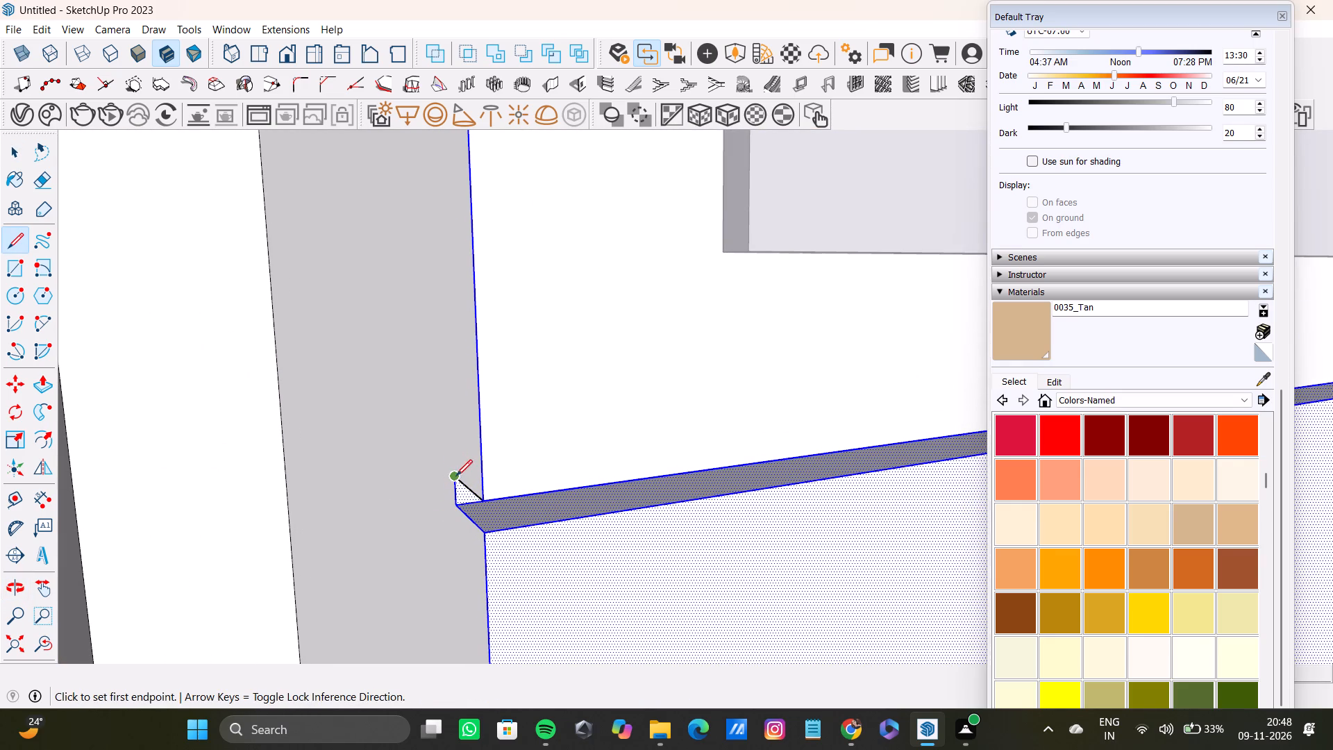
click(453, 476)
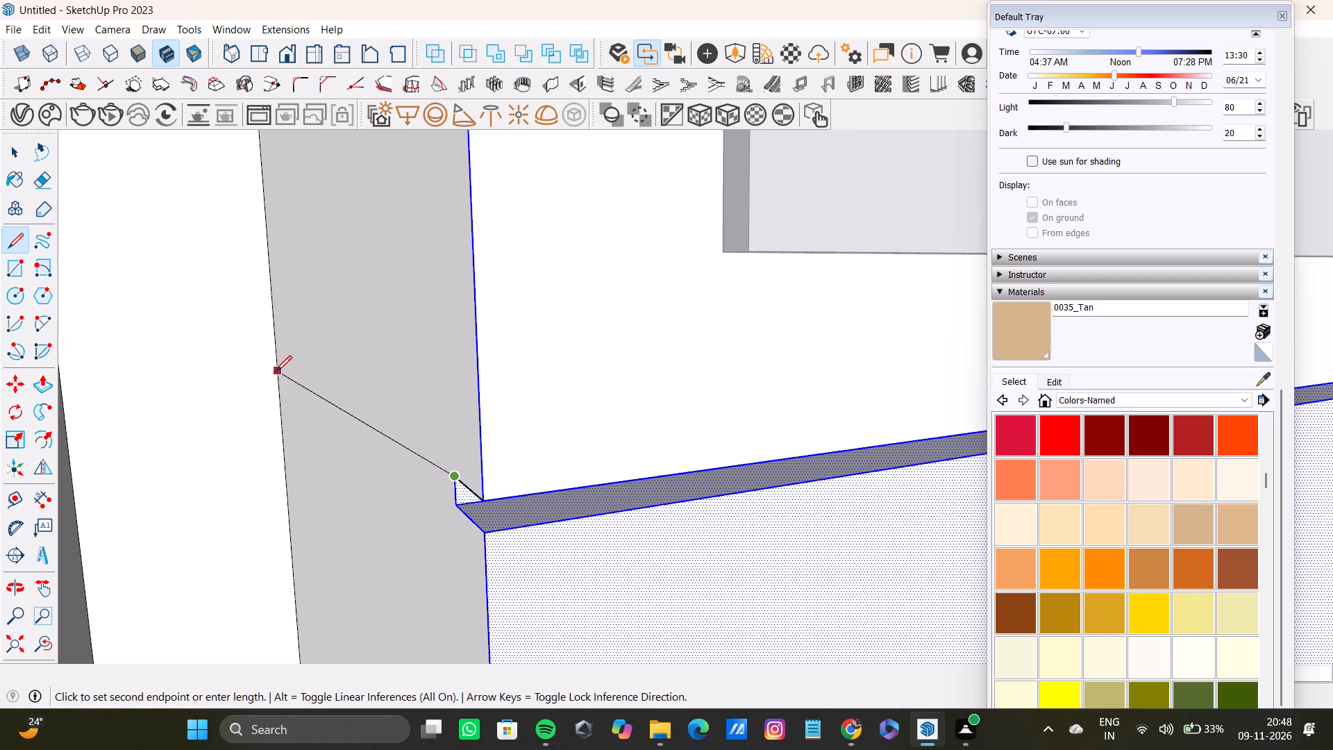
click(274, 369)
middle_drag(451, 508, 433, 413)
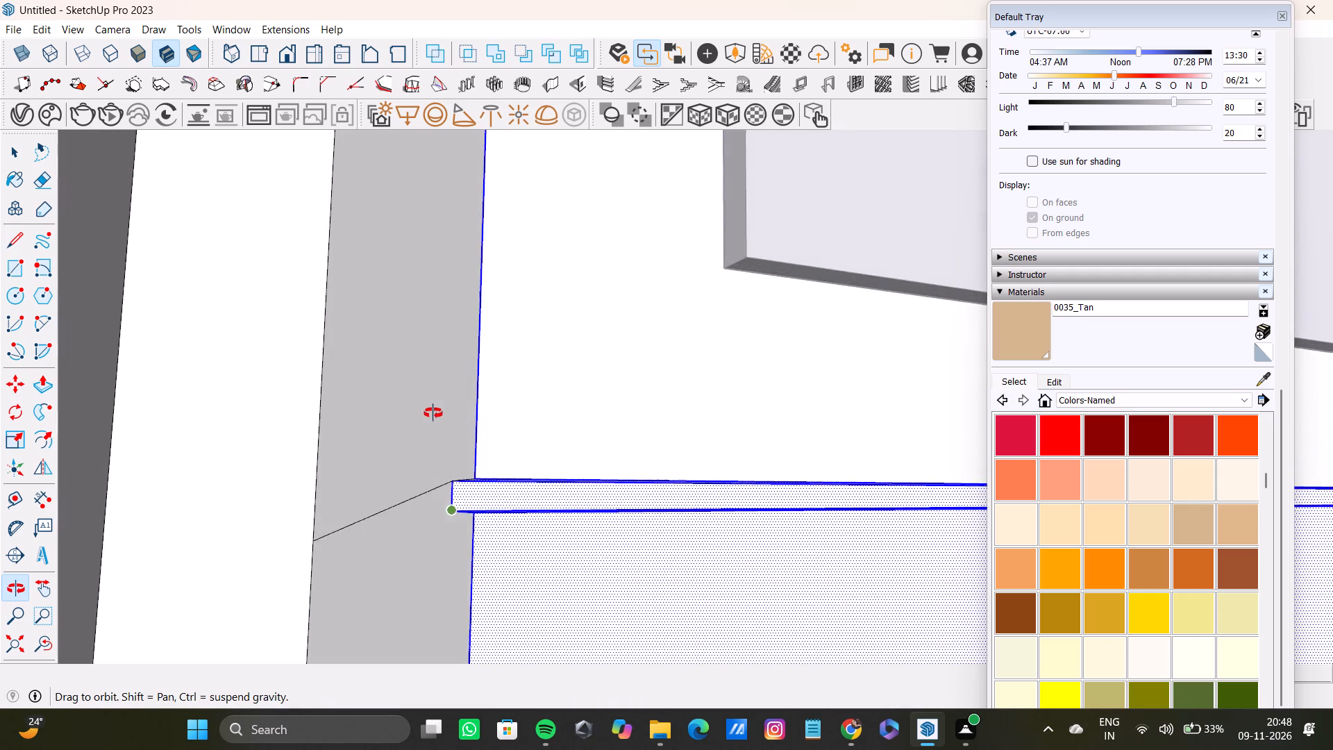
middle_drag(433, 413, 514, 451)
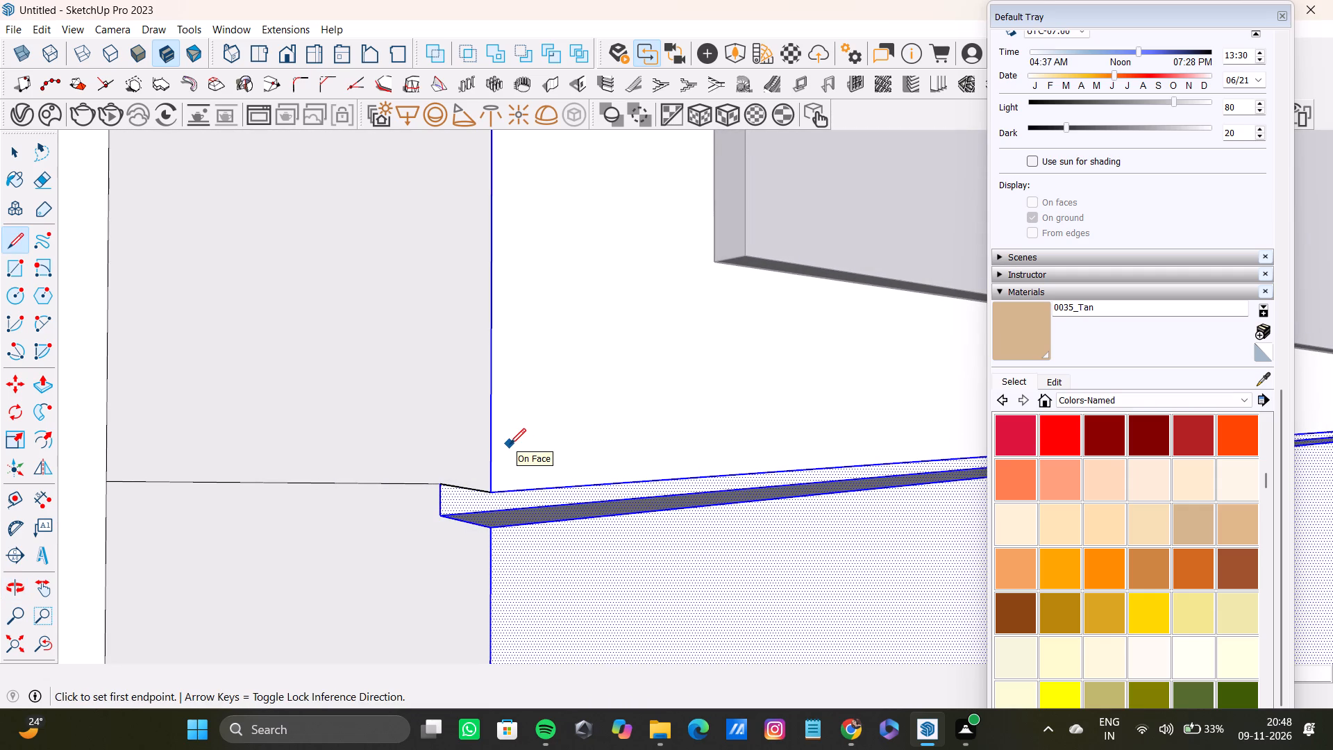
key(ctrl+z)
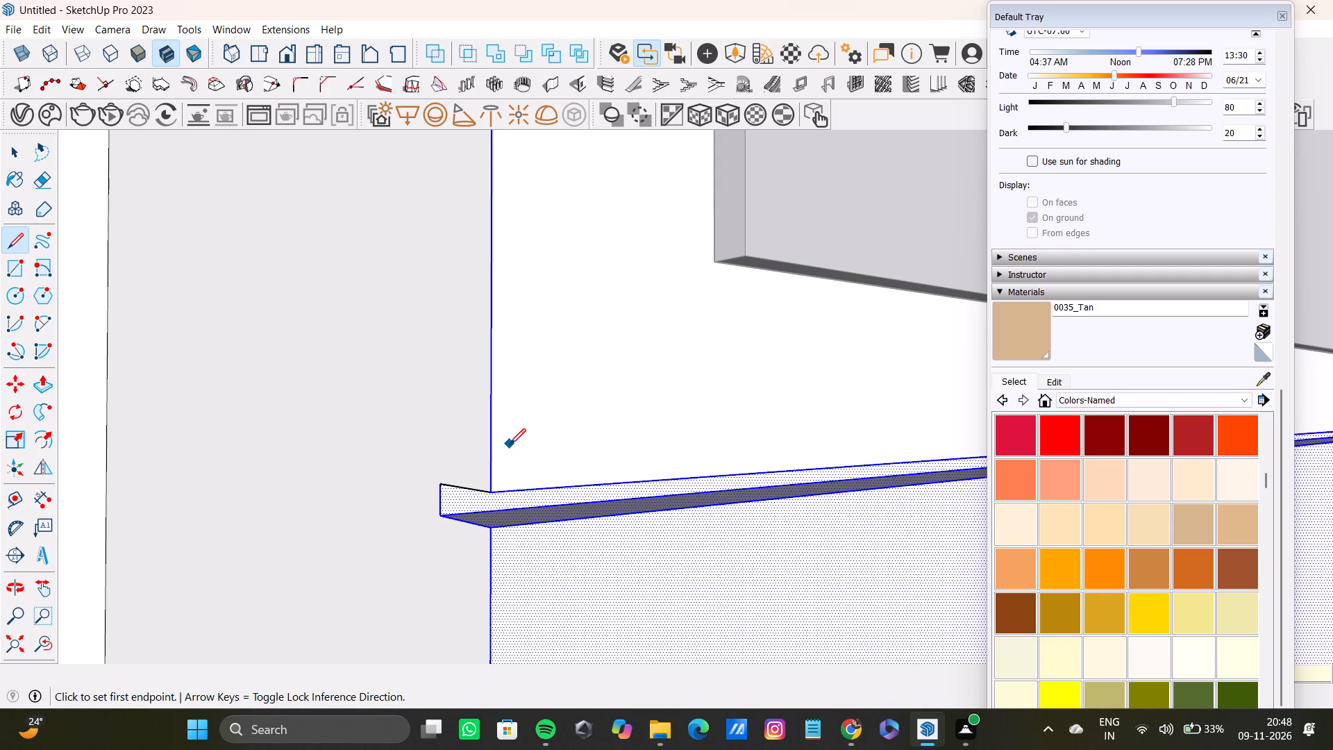
Draw a line from the gap's upper recessed corner to the far edge of this opposite side face.
click(444, 481)
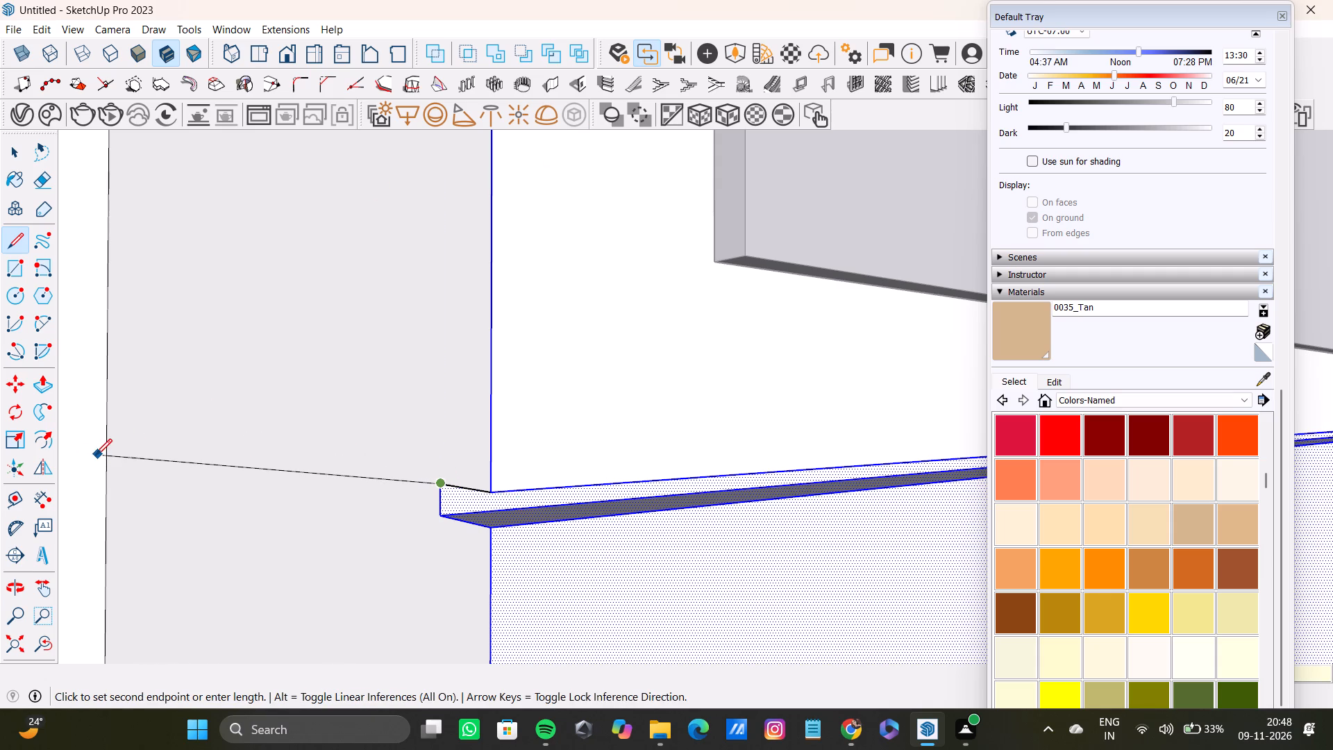
click(105, 457)
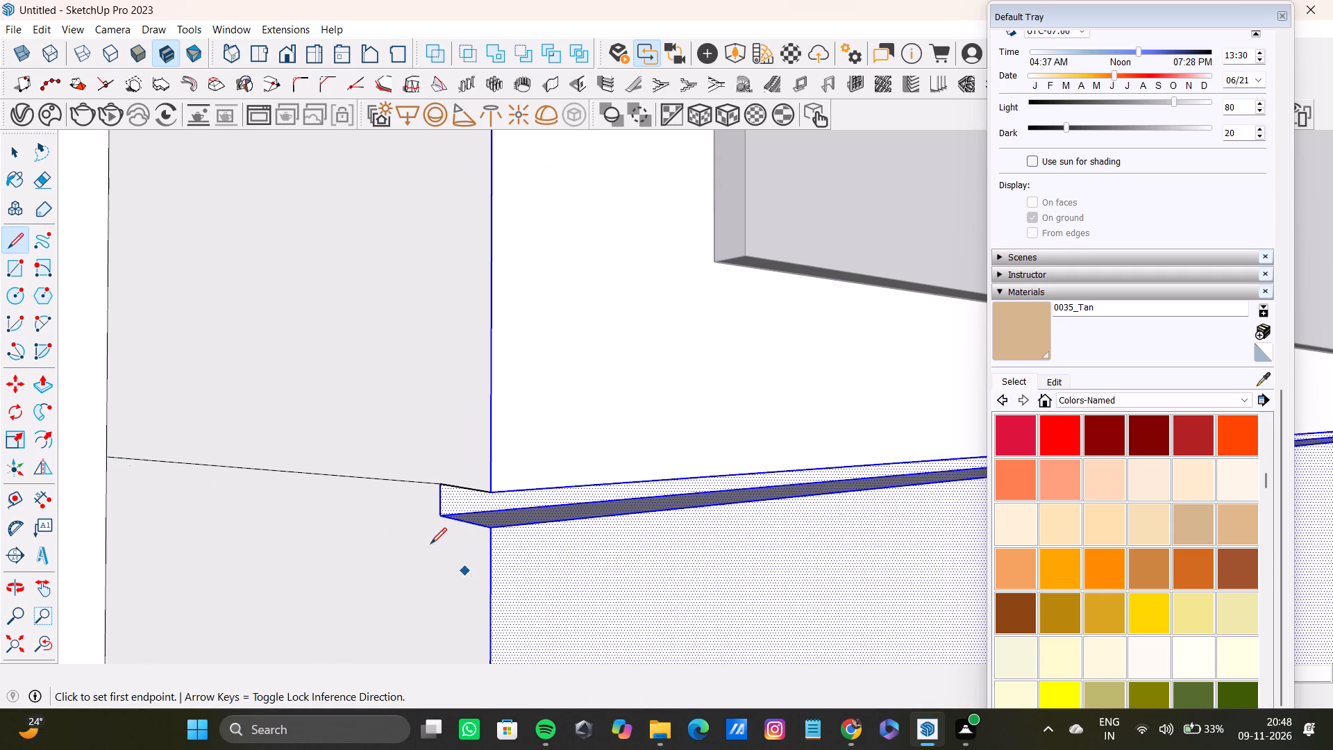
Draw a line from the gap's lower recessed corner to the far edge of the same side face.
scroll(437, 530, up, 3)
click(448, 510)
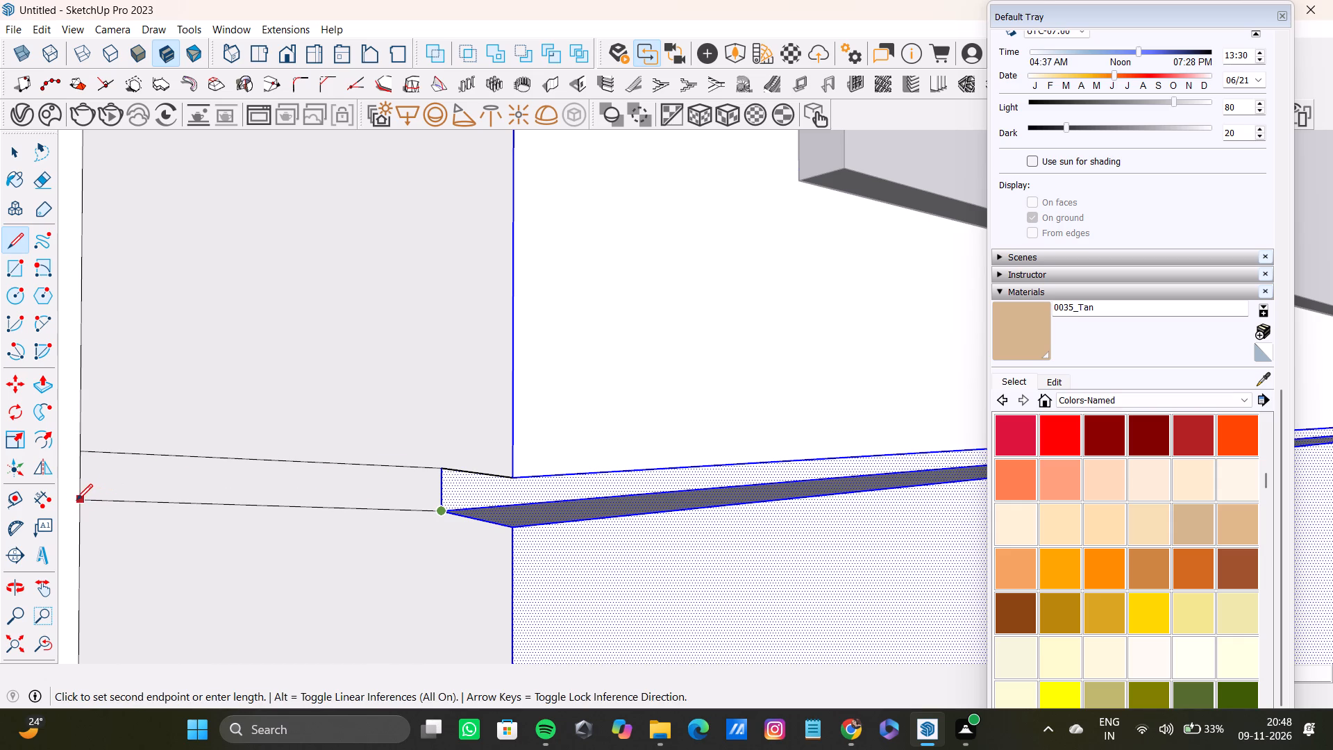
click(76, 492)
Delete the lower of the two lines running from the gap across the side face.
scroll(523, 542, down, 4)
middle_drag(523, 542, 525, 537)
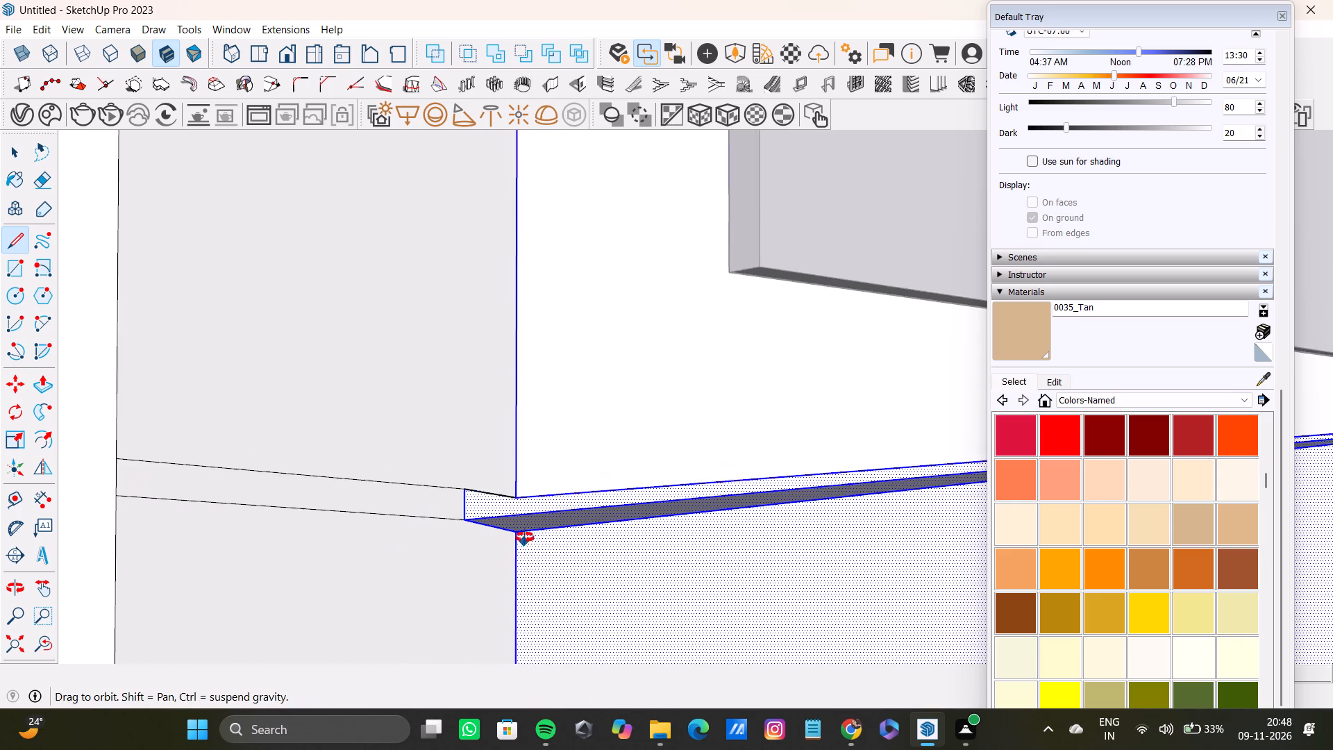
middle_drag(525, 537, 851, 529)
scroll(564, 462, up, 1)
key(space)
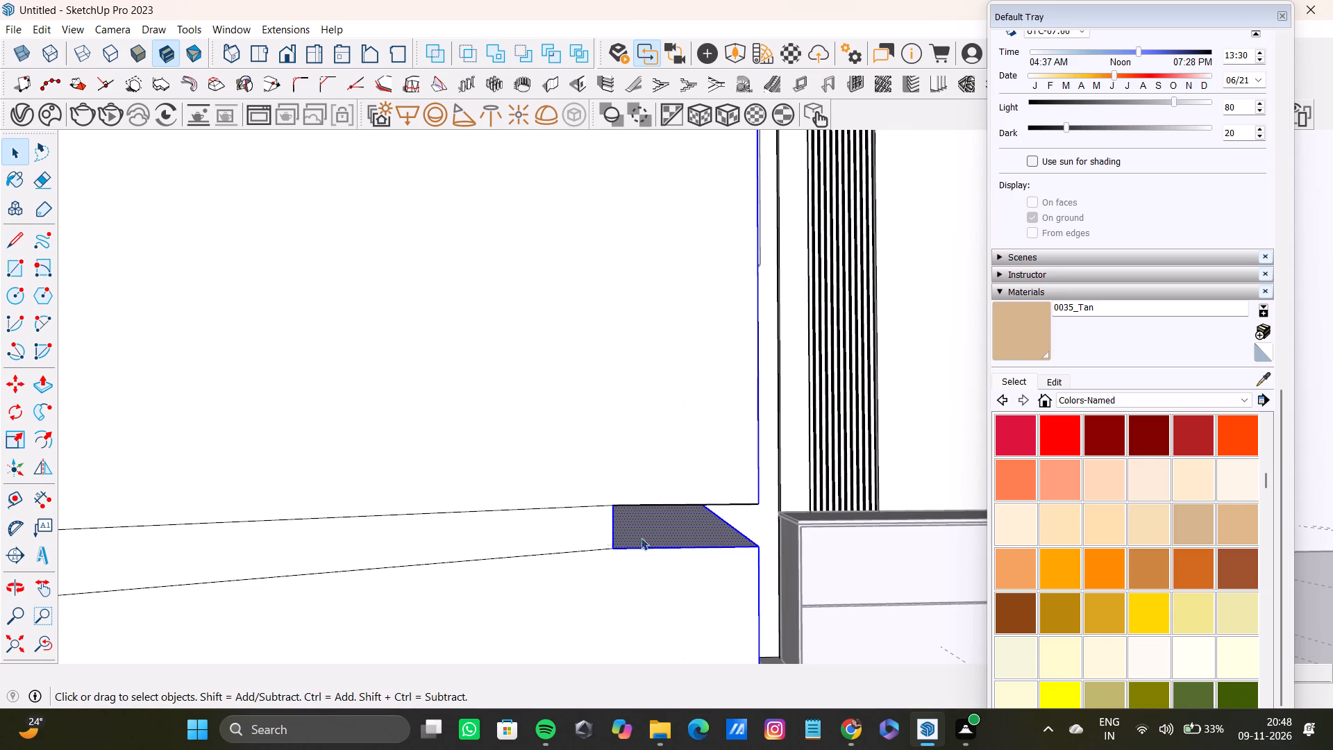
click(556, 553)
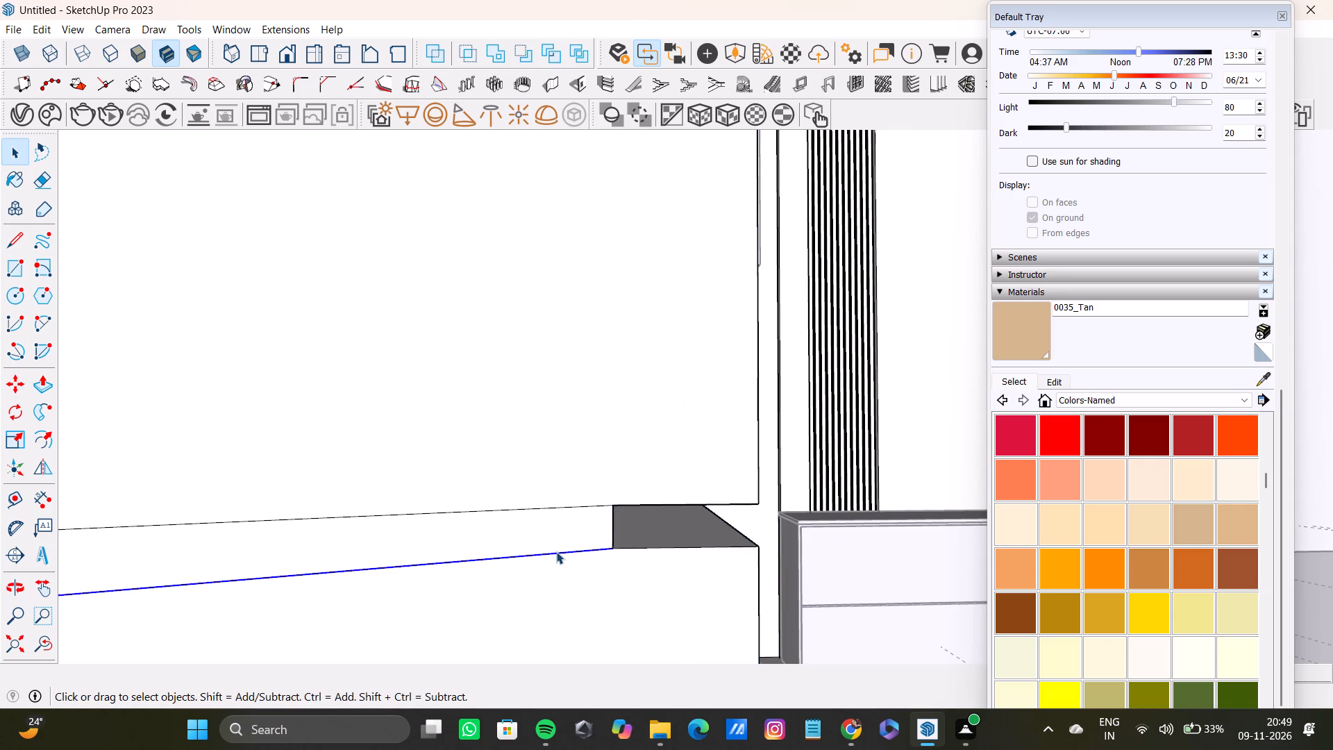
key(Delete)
Draw a line from the gap's lower recessed corner across the drawer stack's side face to its far edge, just below the existing line.
key(l)
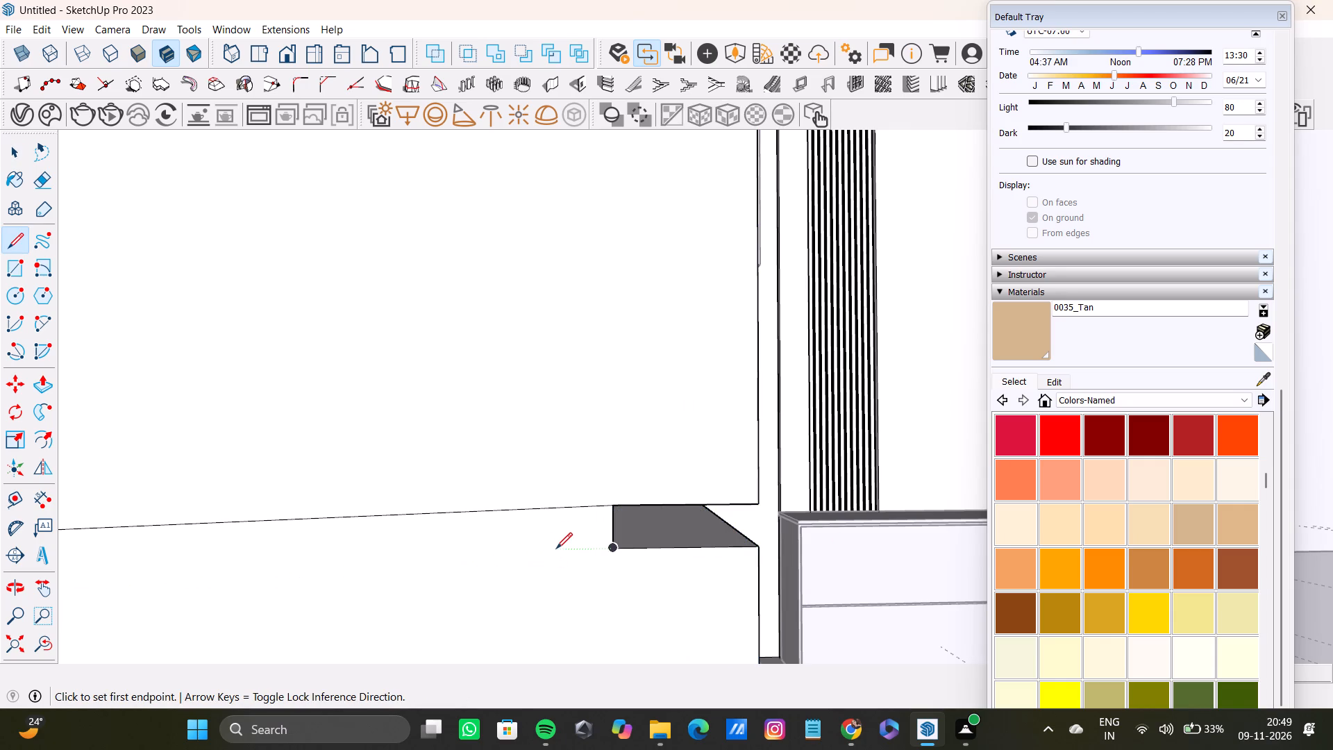
click(616, 551)
scroll(156, 544, down, 9)
click(19, 646)
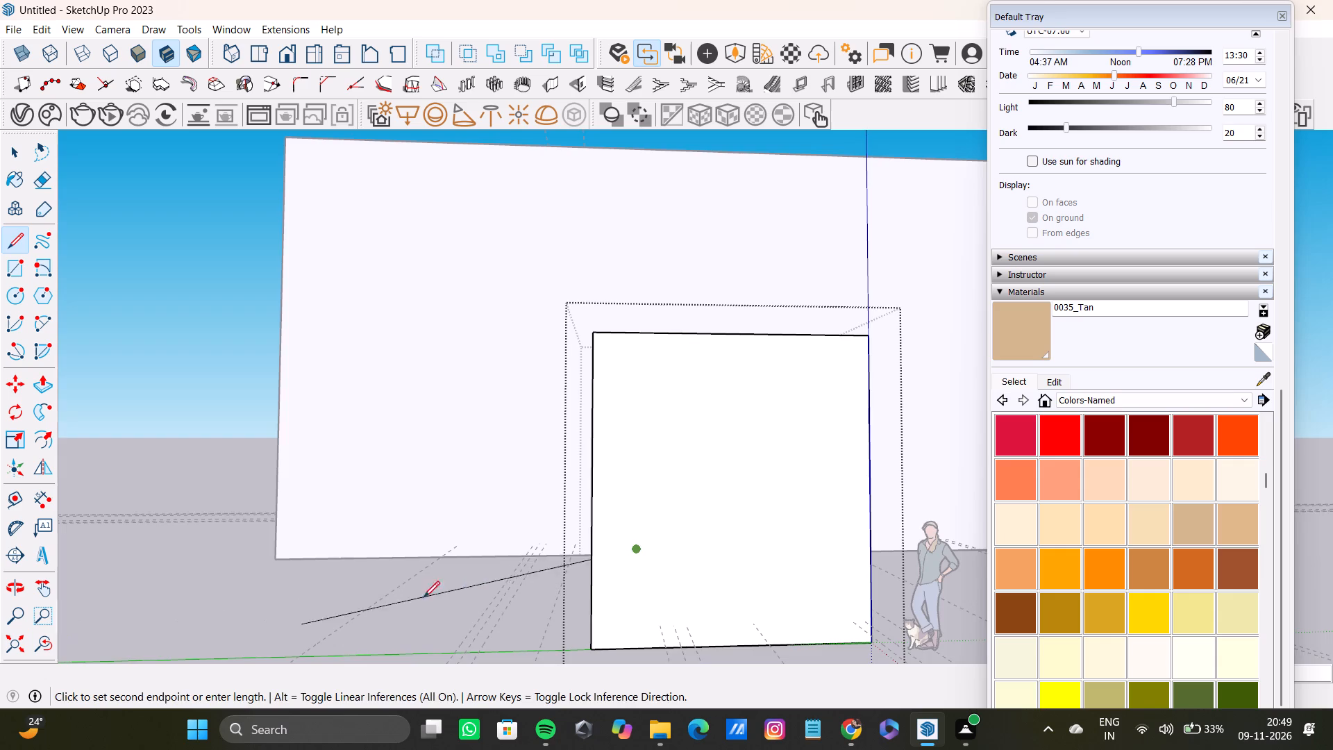
middle_drag(505, 593, 874, 683)
scroll(858, 599, up, 2)
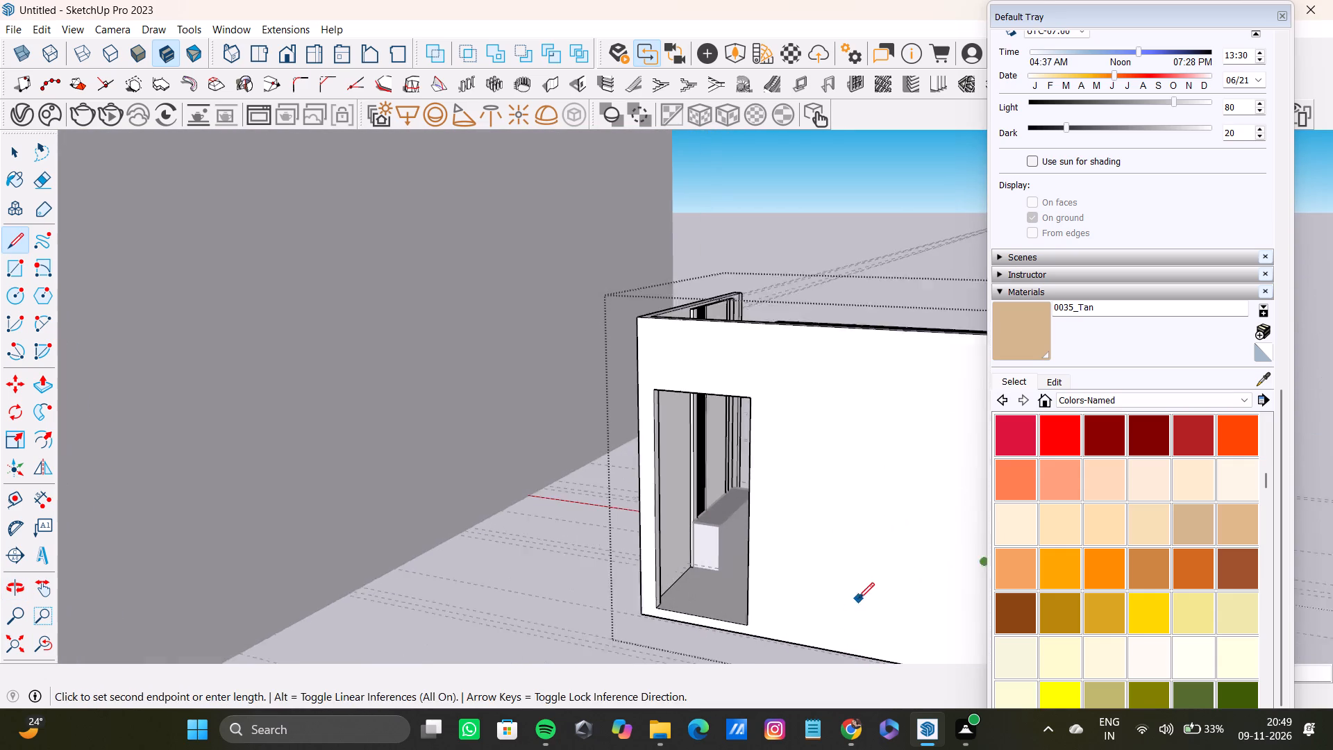
scroll(858, 599, up, 2)
middle_drag(719, 525, 939, 635)
scroll(833, 474, down, 4)
middle_drag(825, 474, 246, 478)
scroll(281, 469, down, 1)
scroll(448, 486, up, 3)
middle_drag(625, 562, 407, 673)
scroll(449, 506, up, 5)
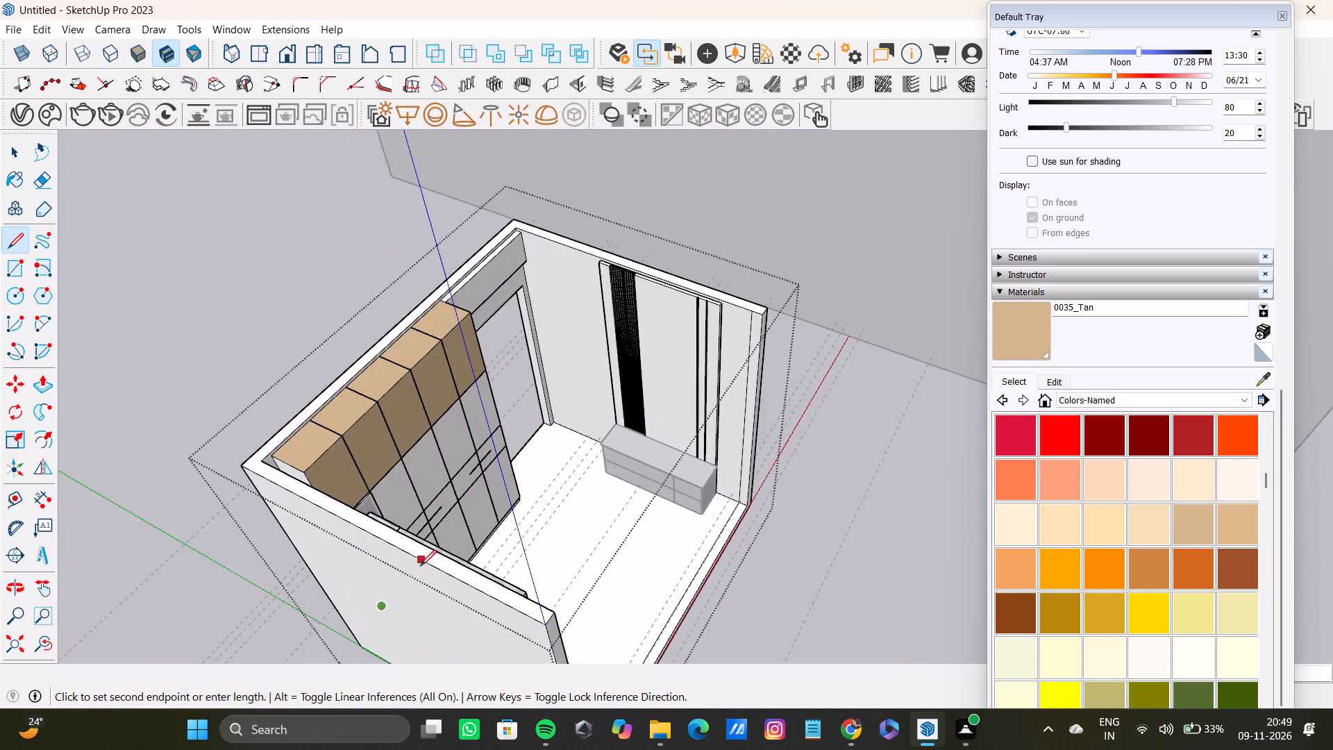
scroll(420, 566, up, 3)
middle_drag(501, 537, 337, 553)
scroll(365, 351, up, 19)
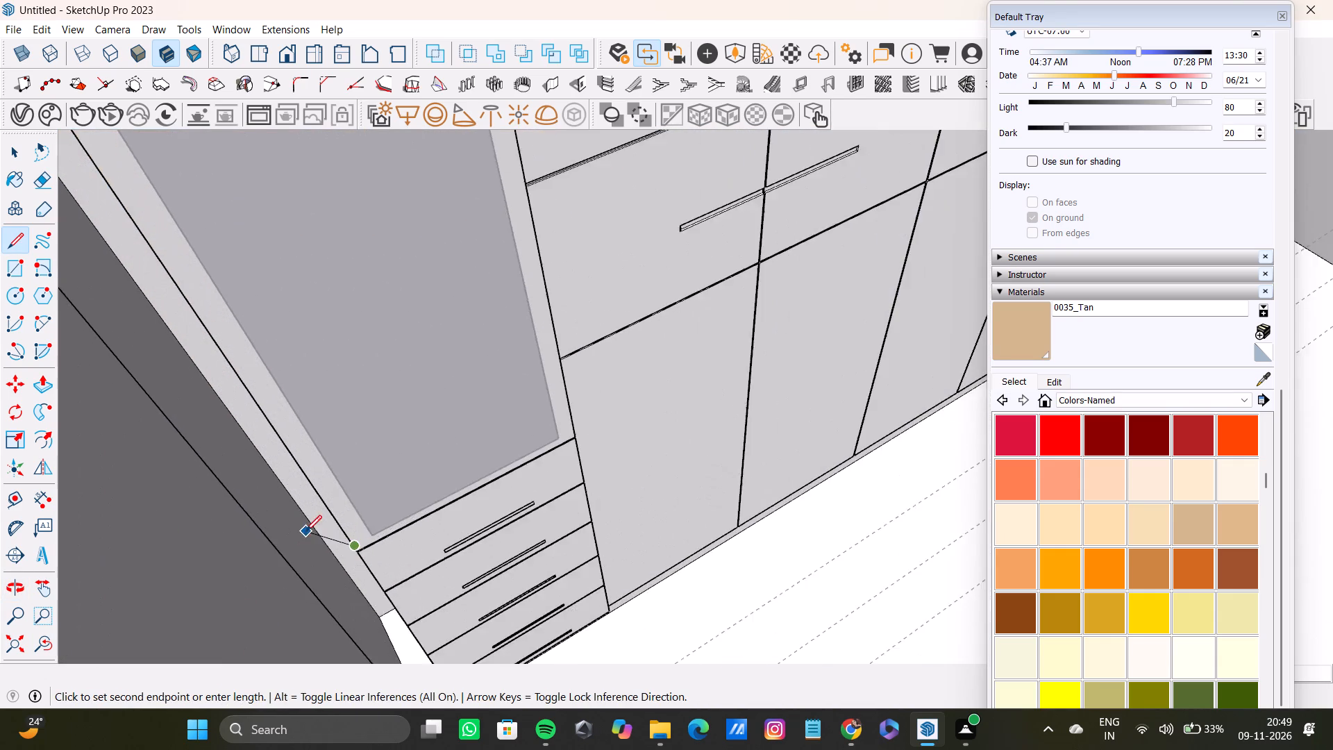
scroll(305, 531, up, 5)
middle_drag(315, 543, 404, 576)
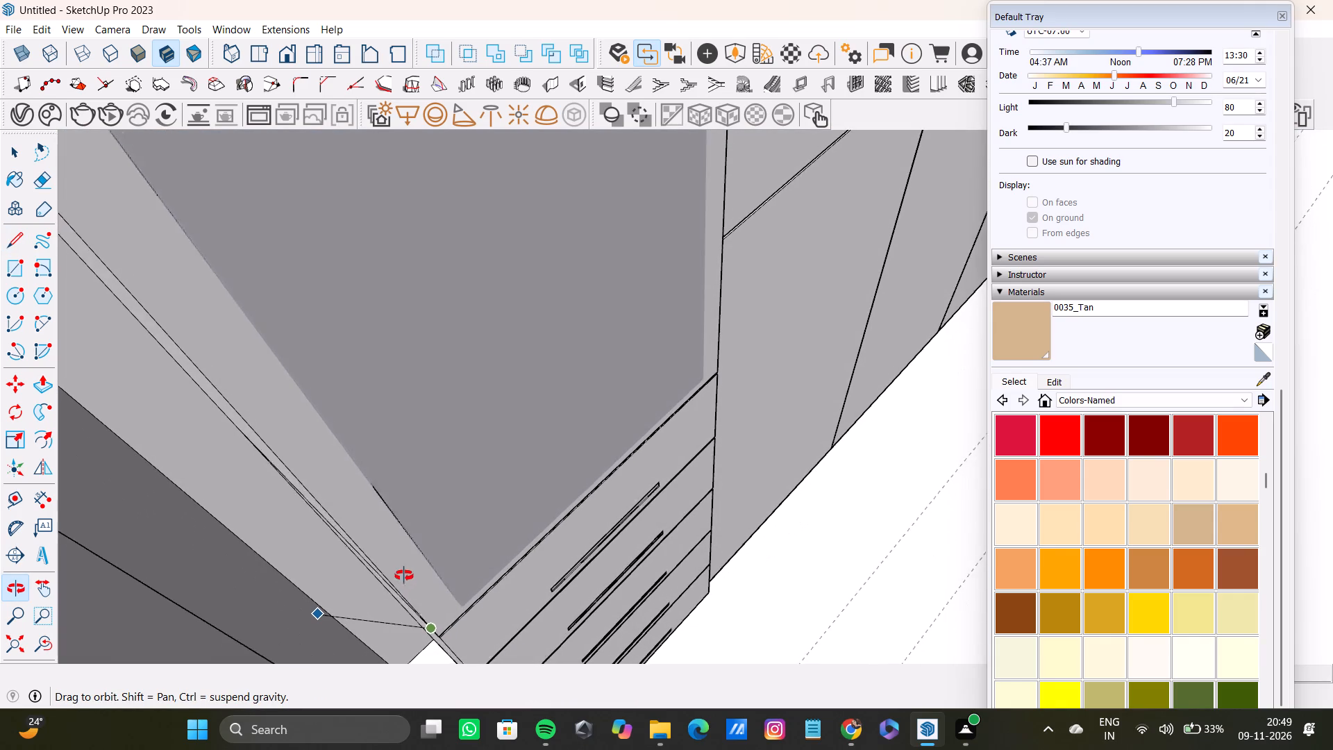
middle_drag(404, 576, 310, 474)
scroll(419, 501, up, 3)
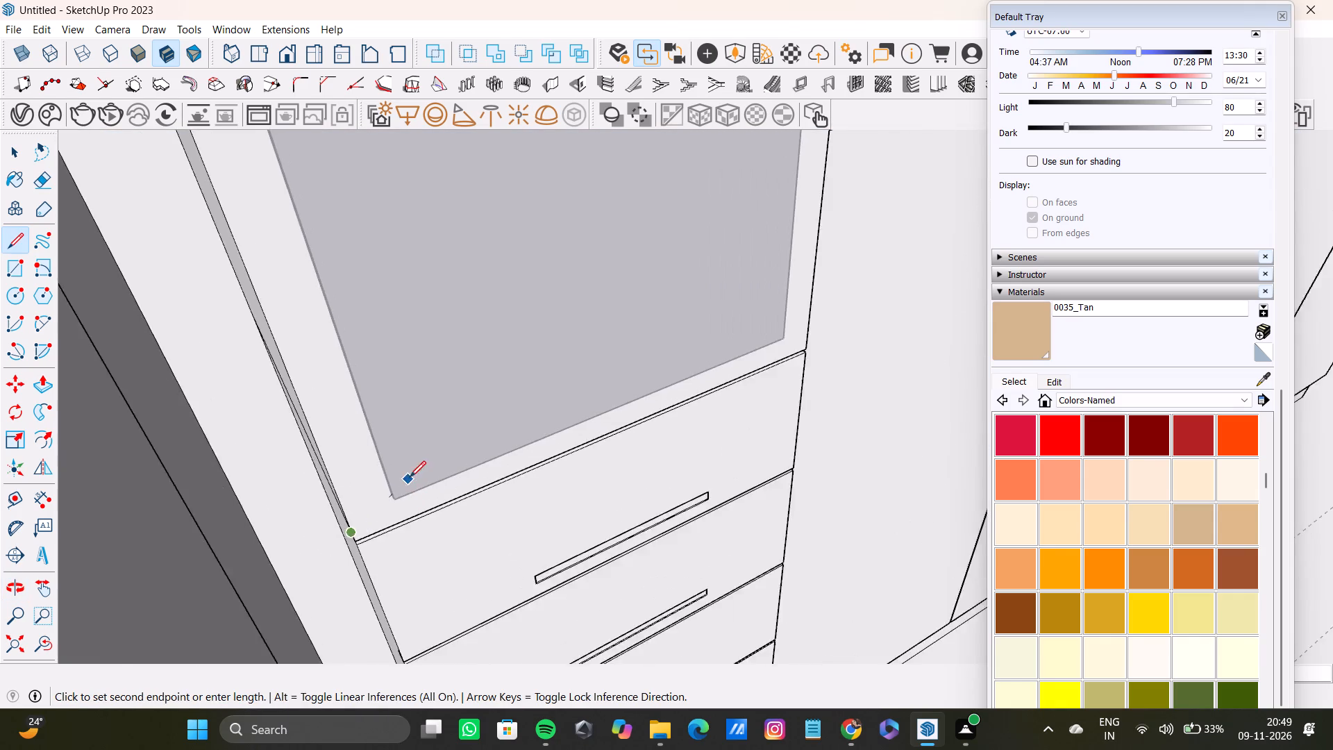
scroll(410, 477, up, 12)
scroll(455, 419, down, 9)
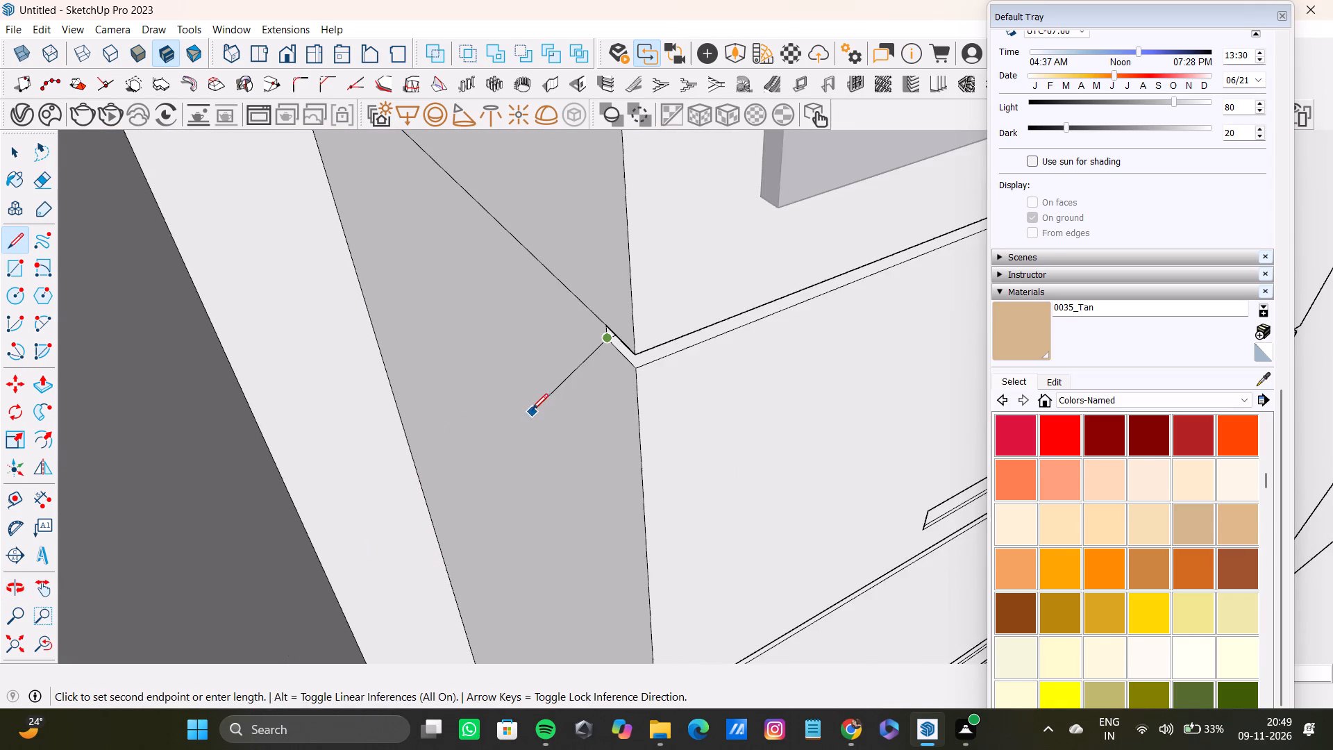
middle_drag(531, 403, 532, 313)
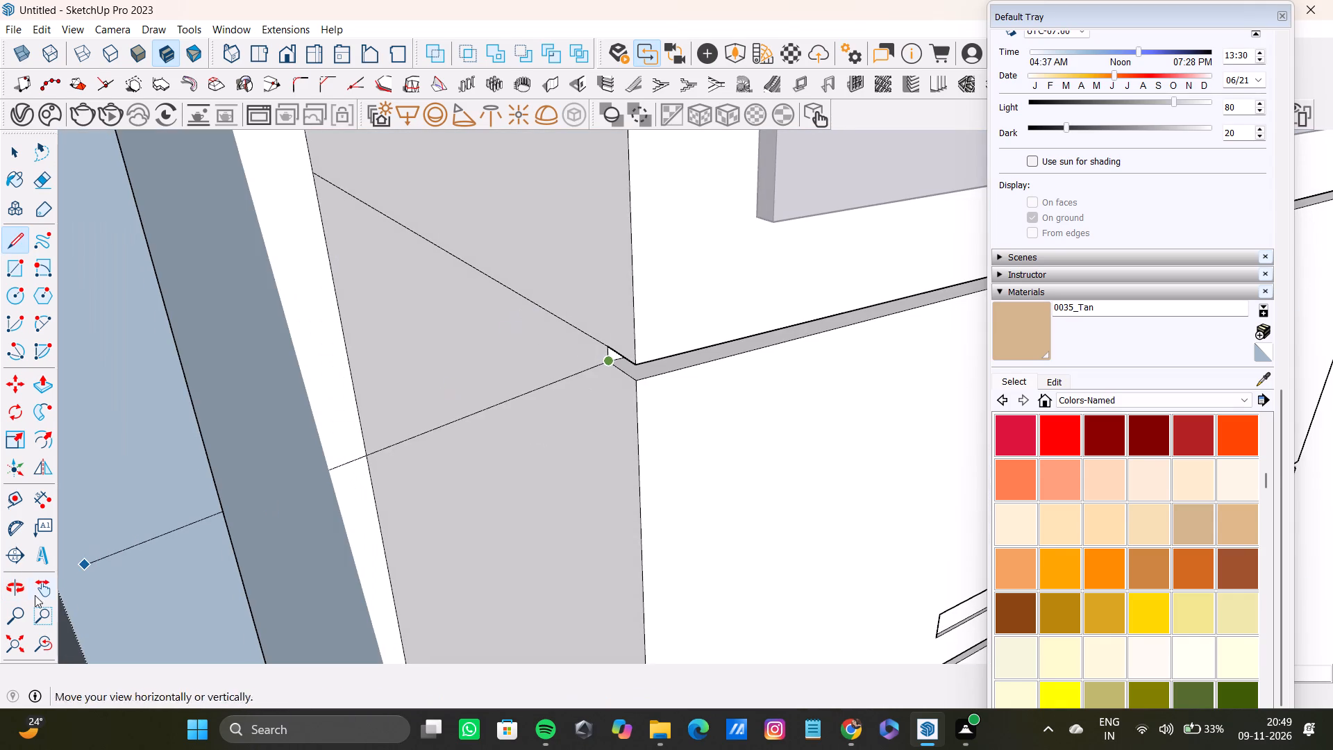
click(45, 642)
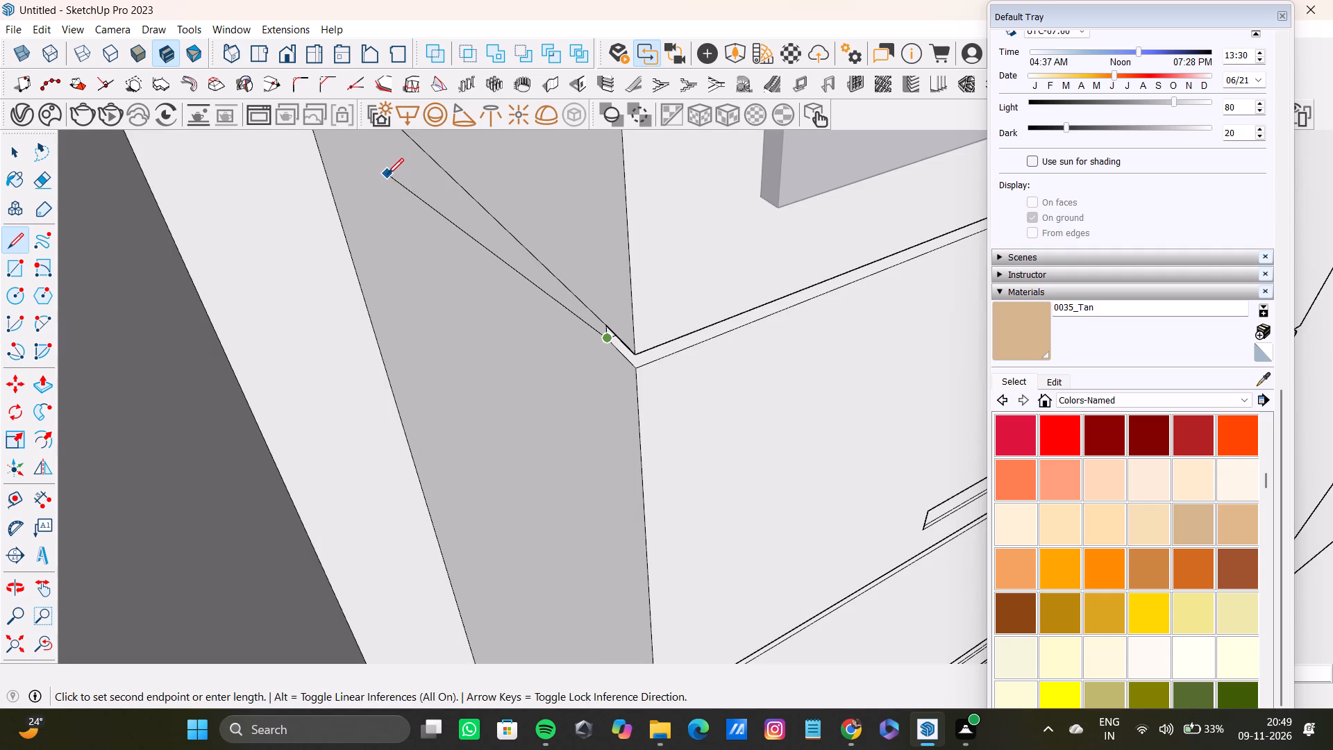
shift+middle_drag(397, 155, 529, 371)
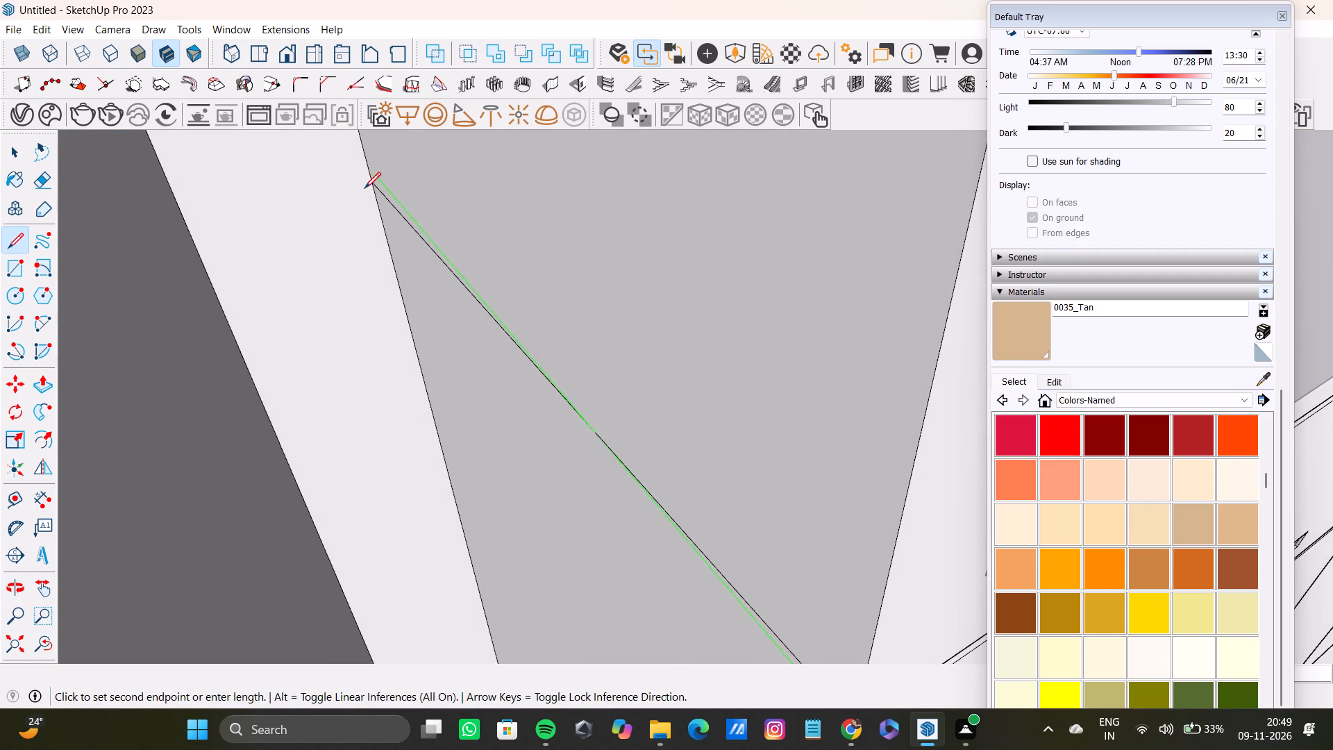
click(374, 197)
key(space)
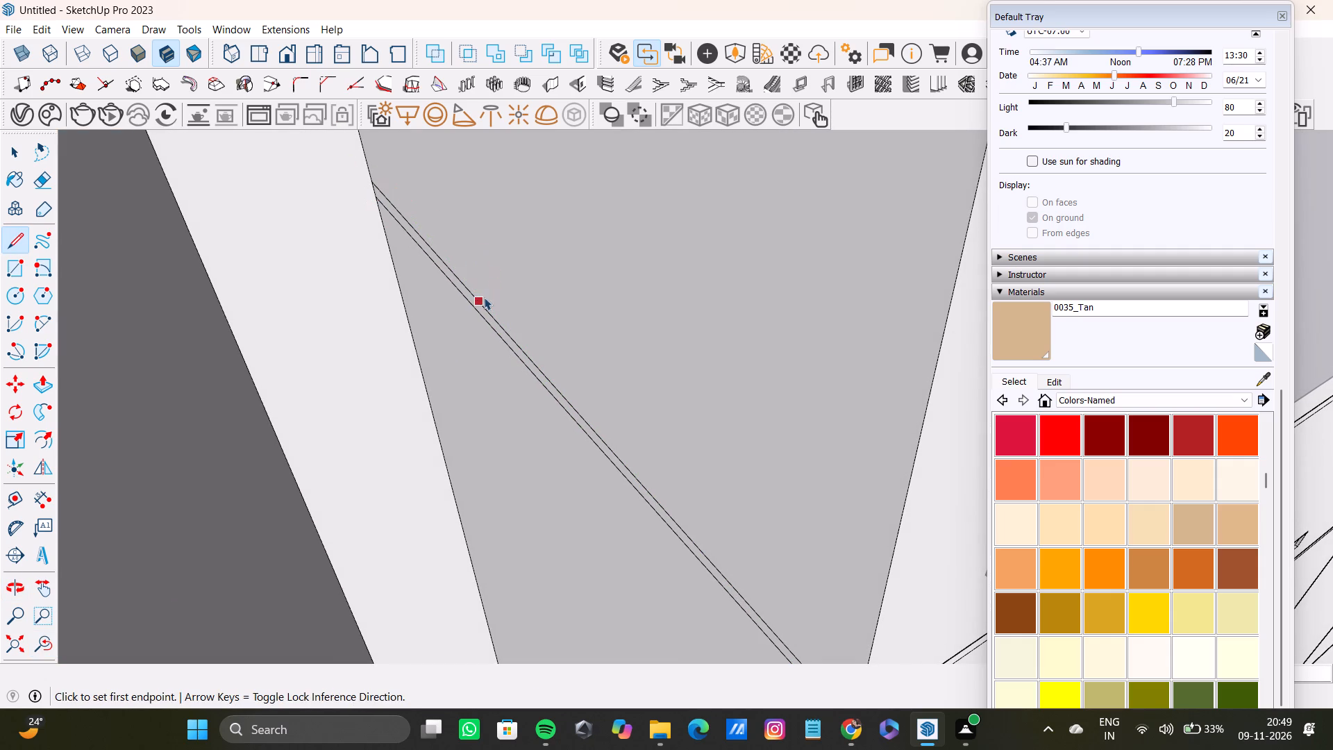
Sample the tan from the upper cabinets and paint their unpainted end face on the drawer-stack side.
scroll(525, 351, down, 9)
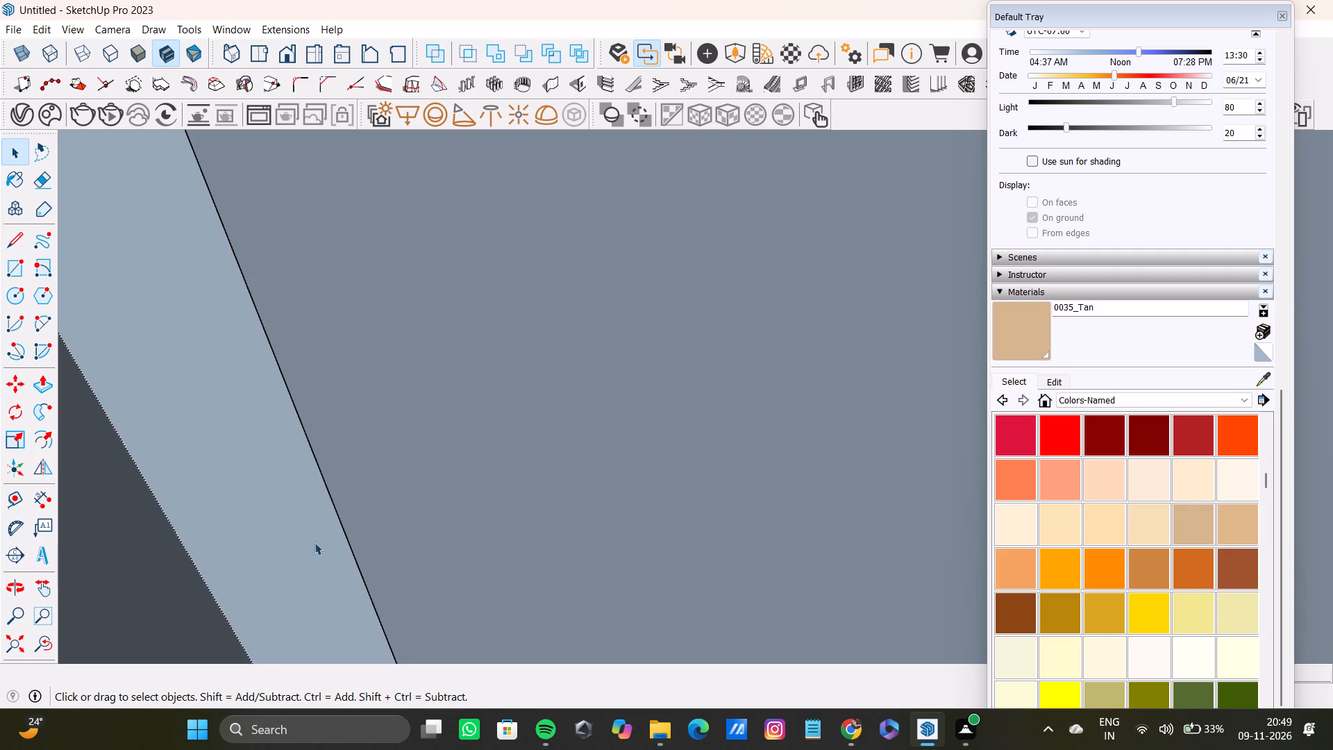
click(12, 639)
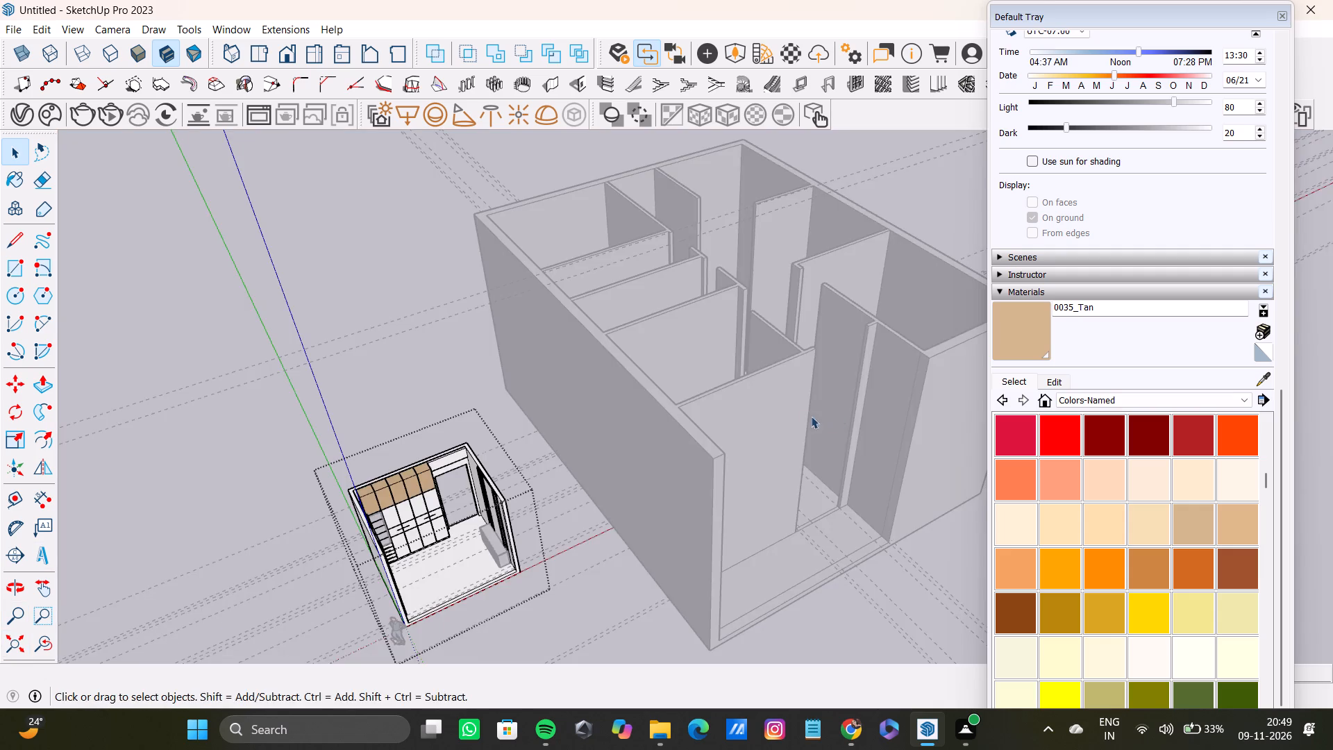
middle_drag(806, 417, 792, 326)
scroll(387, 460, up, 13)
middle_drag(415, 526, 337, 512)
scroll(303, 496, up, 13)
middle_drag(206, 279, 447, 339)
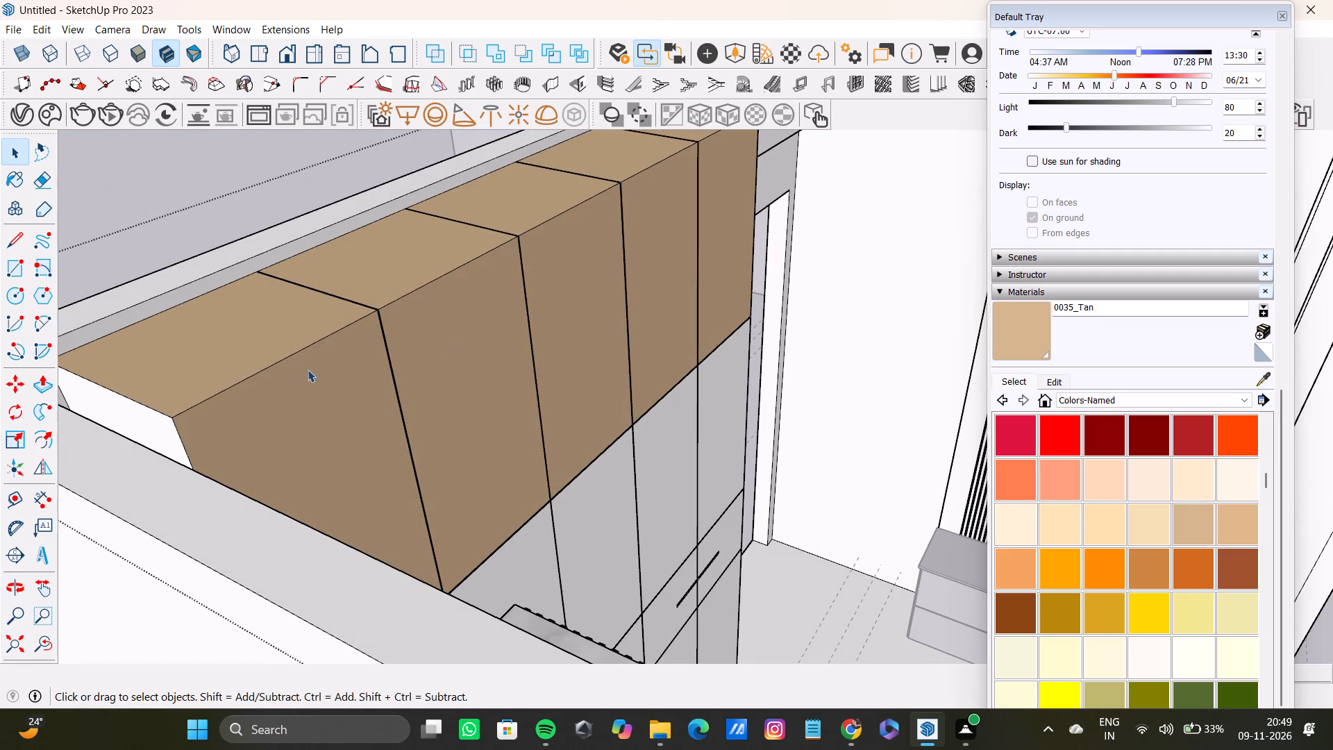
click(130, 419)
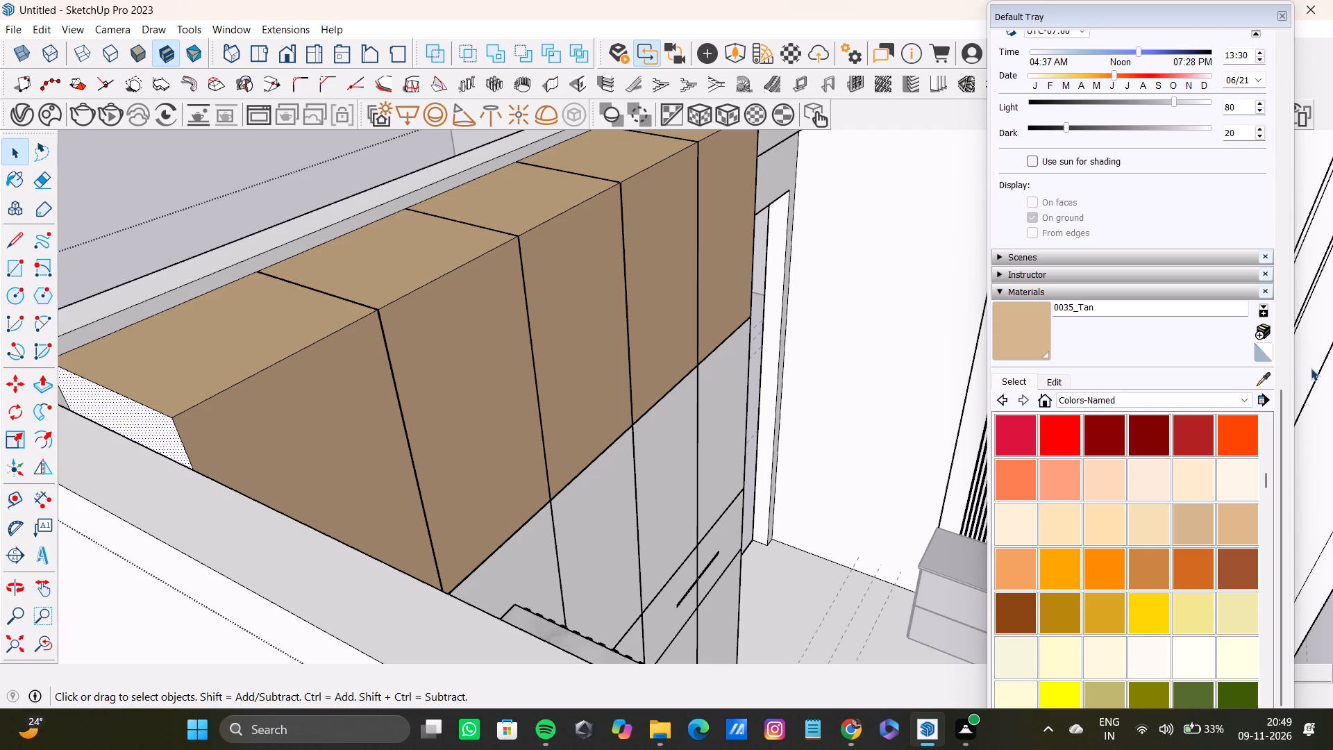
click(1259, 378)
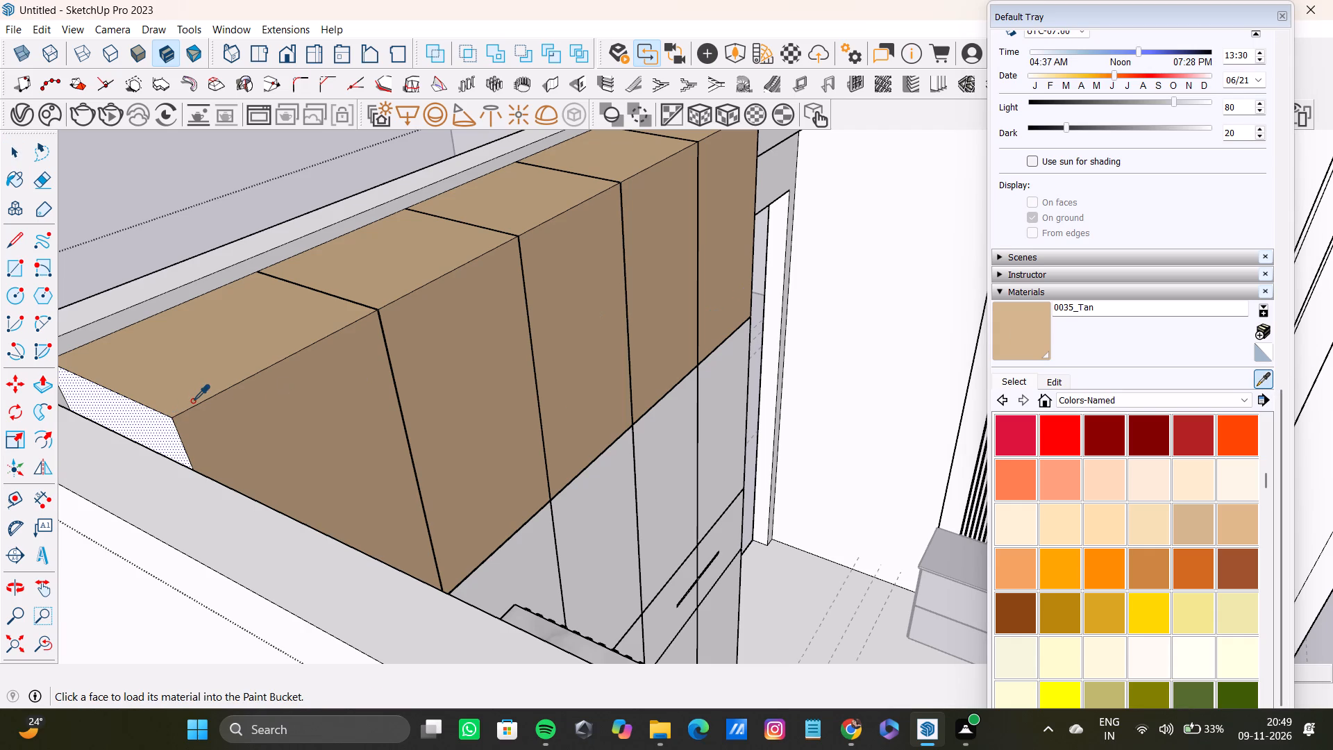
click(192, 400)
click(144, 431)
Paint the upper cabinets' opposite end face, beside the door opening, with 0035_Tan.
scroll(846, 460, down, 4)
middle_drag(871, 492, 600, 517)
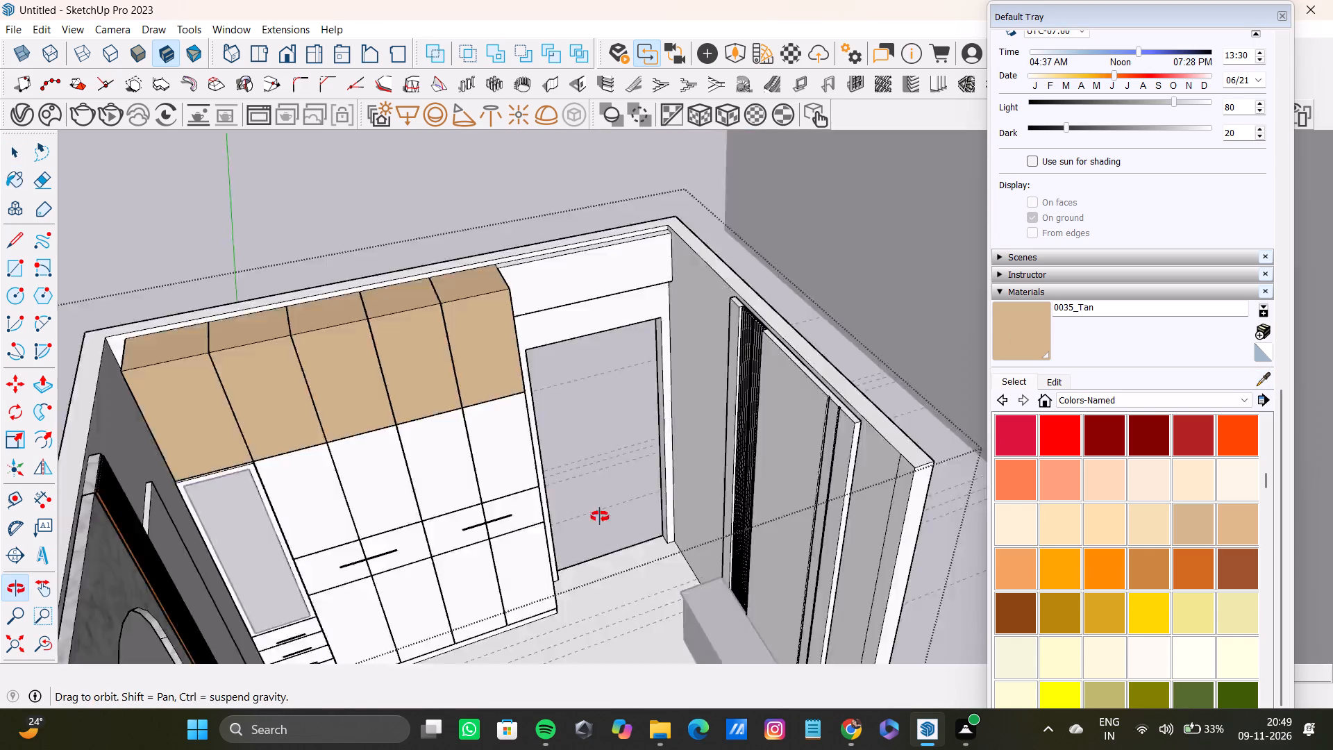
middle_drag(600, 517, 445, 518)
scroll(483, 518, down, 6)
key(space)
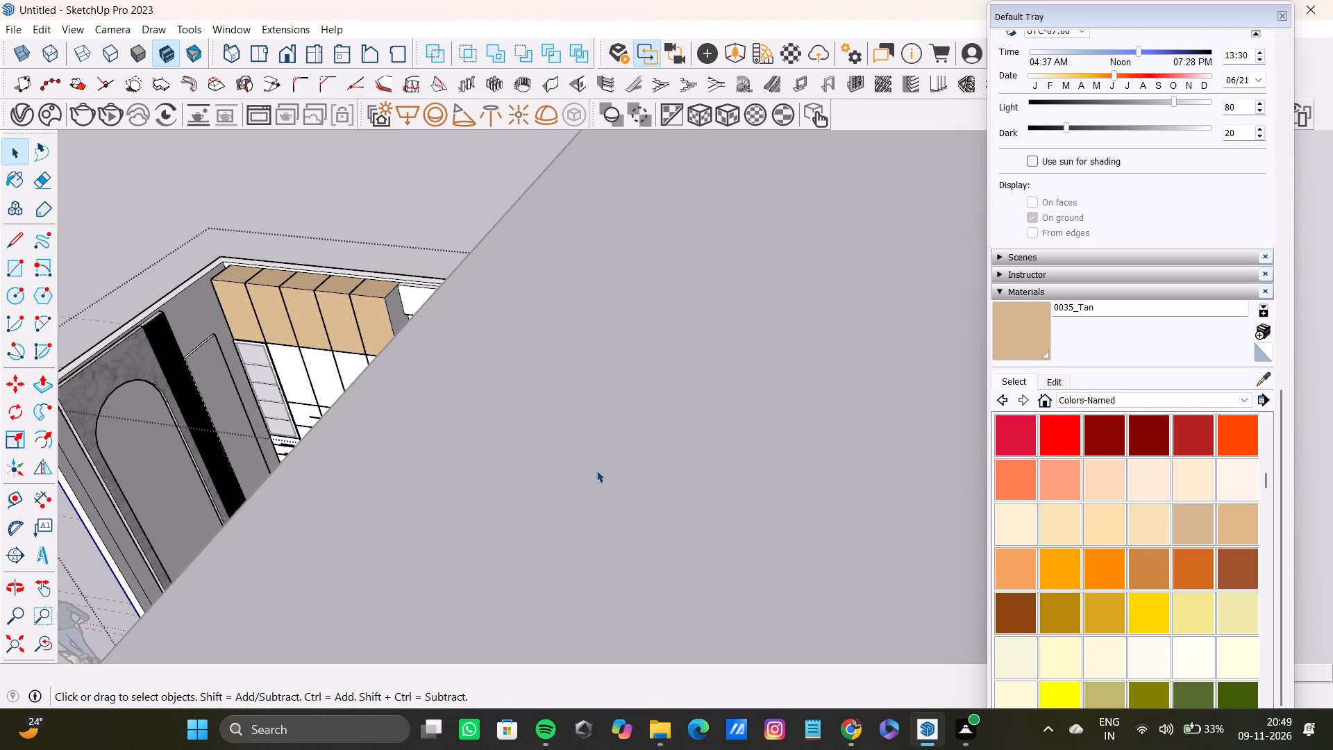
click(362, 202)
scroll(374, 315, up, 18)
click(409, 284)
double_click(414, 310)
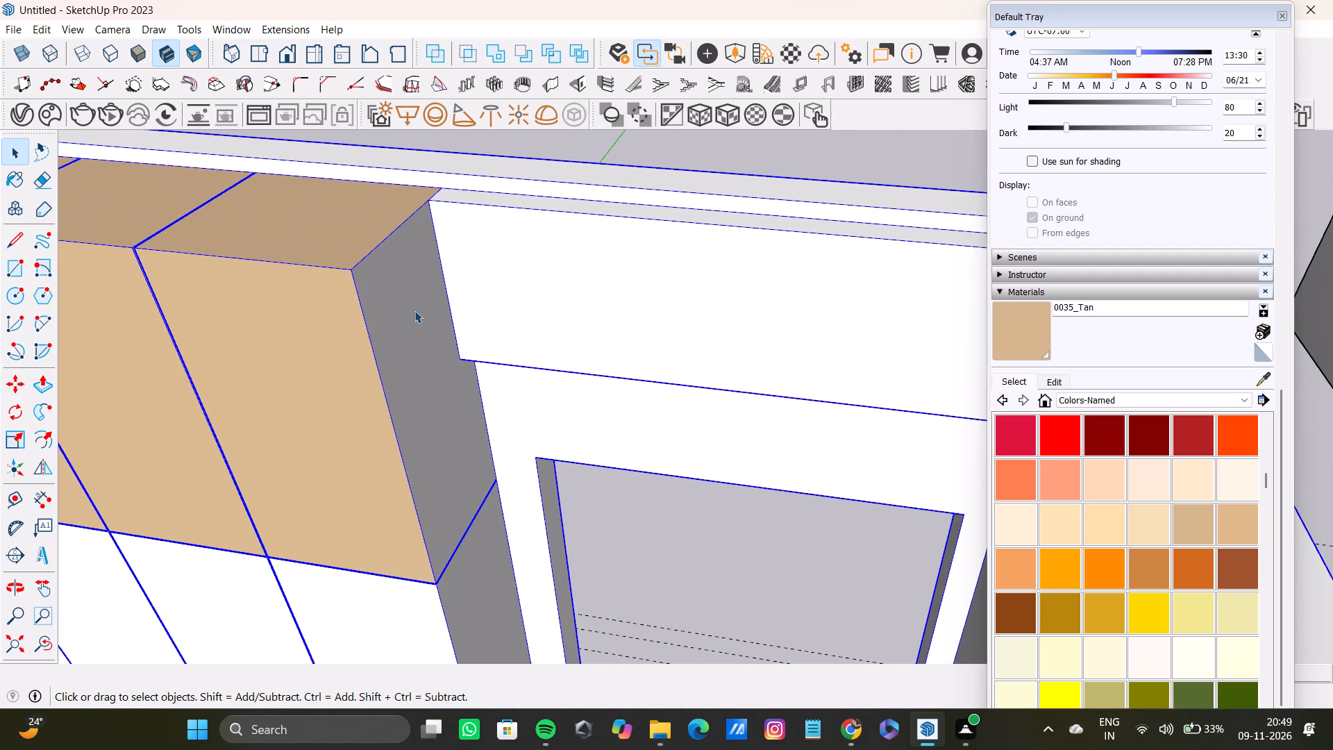
click(418, 319)
click(1023, 334)
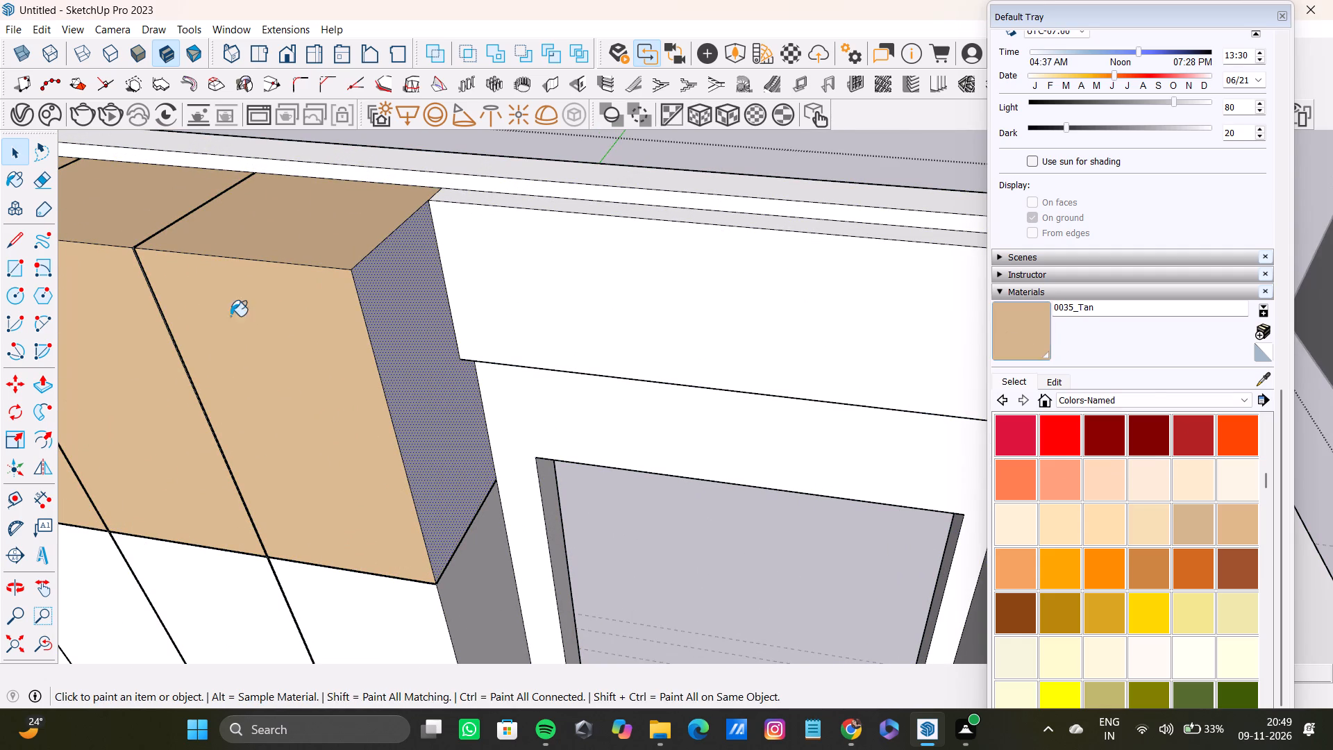
click(433, 316)
scroll(397, 351, down, 5)
middle_drag(399, 389, 560, 385)
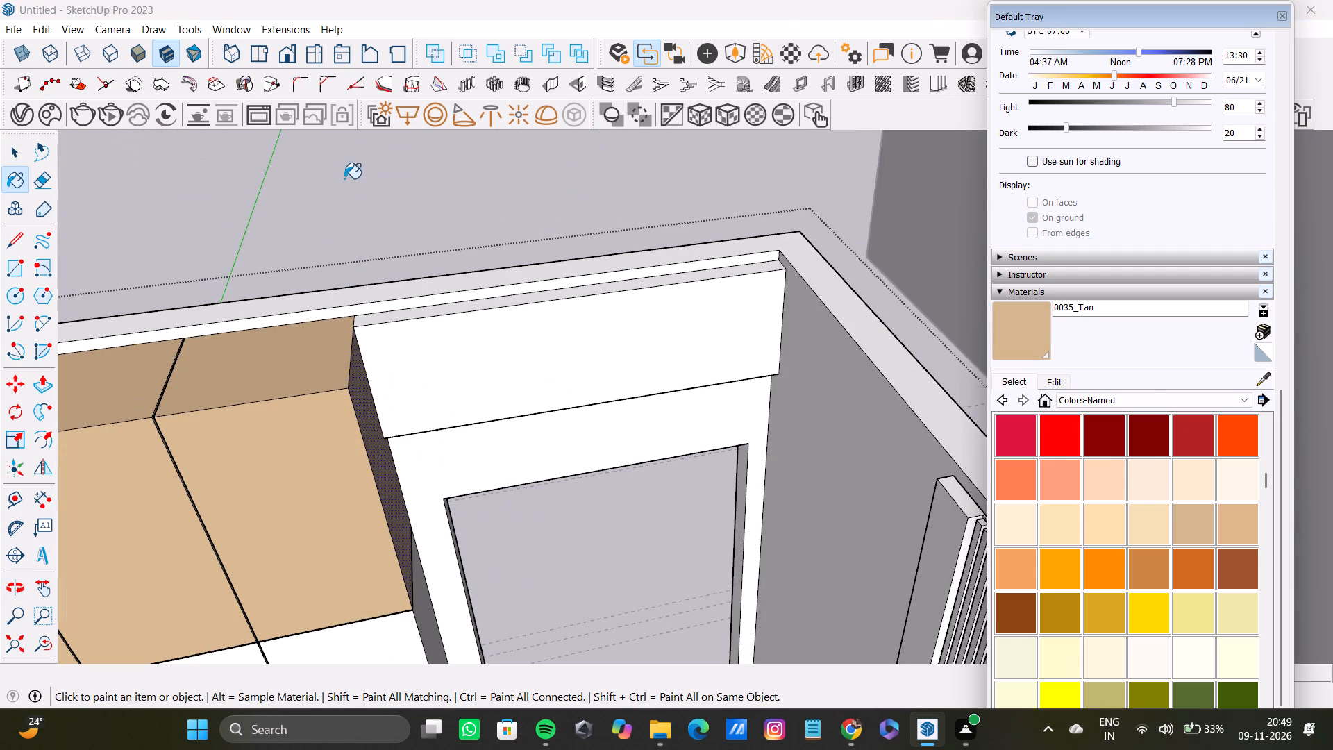
key(space)
click(344, 178)
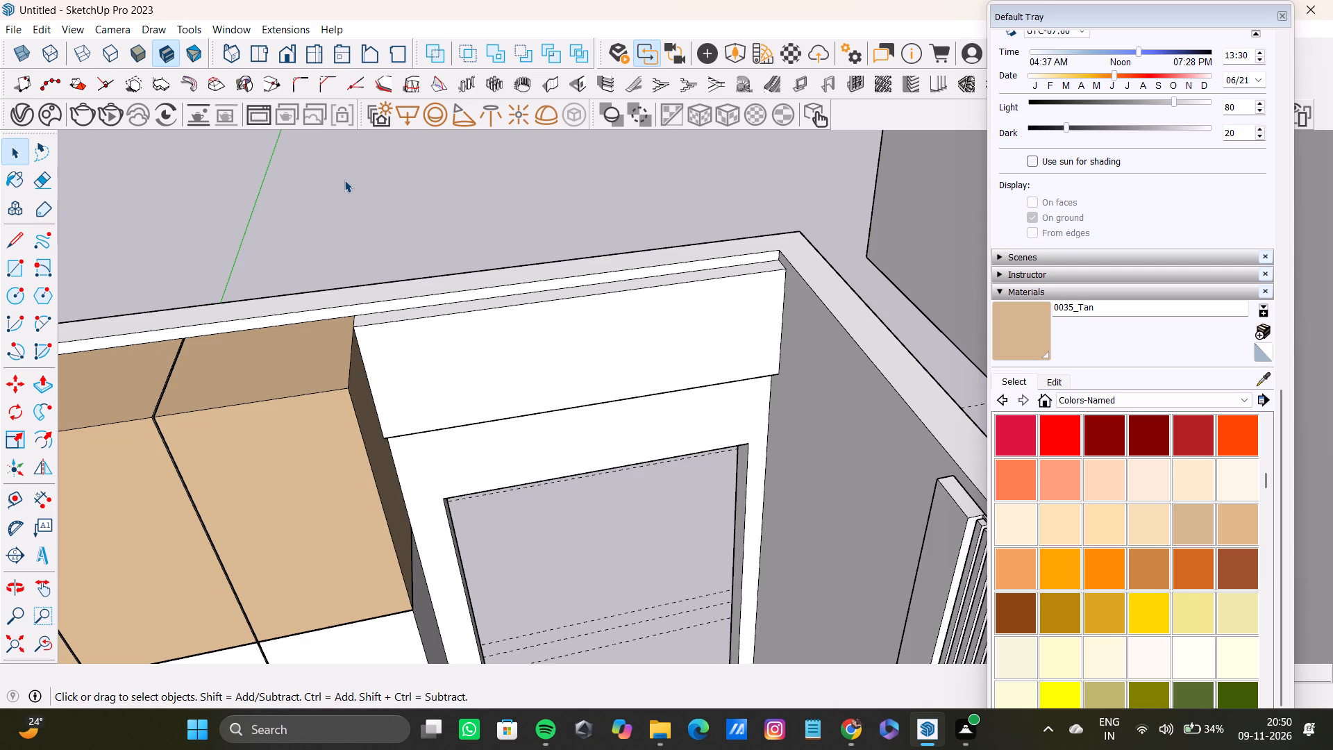
key(space)
Delete the slanted lower line running from the gap across the drawer stack's side face next to the tall wardrobe doors.
scroll(616, 549, down, 13)
middle_drag(577, 558, 490, 451)
scroll(448, 522, up, 4)
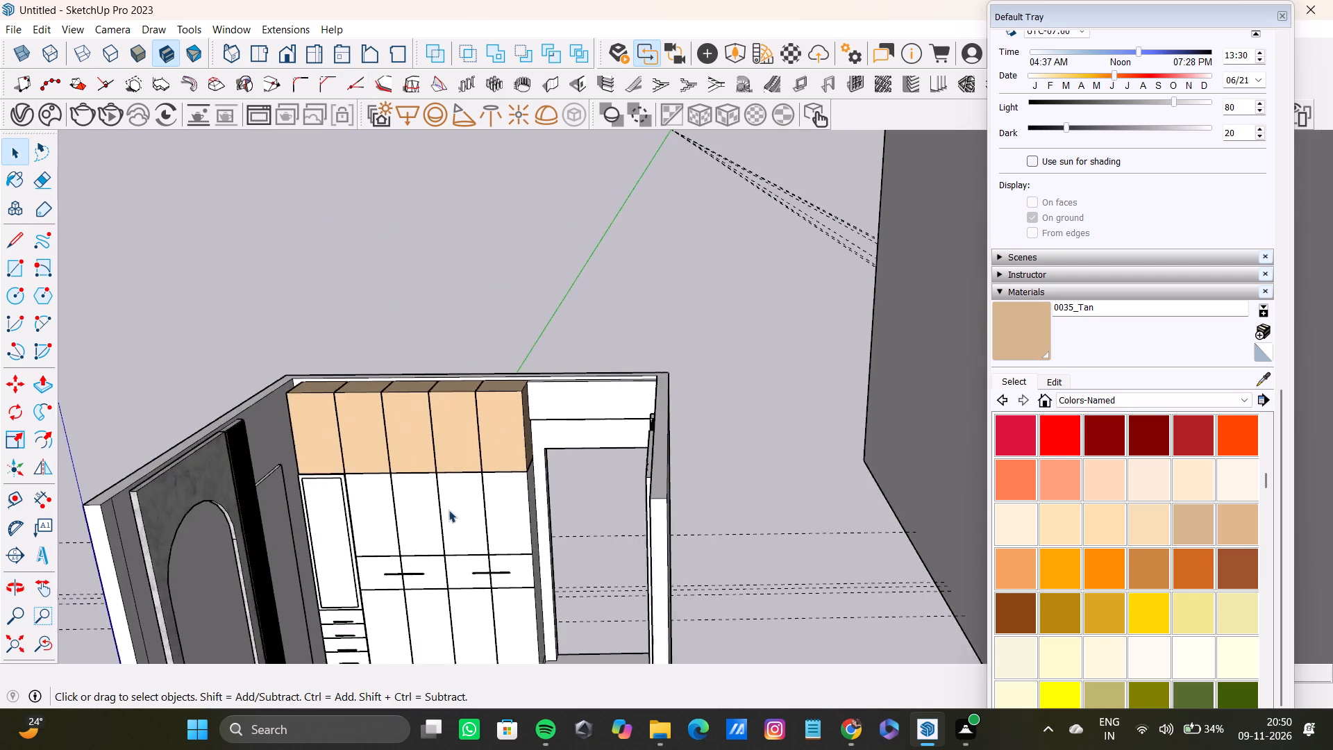
scroll(462, 494, down, 5)
middle_drag(465, 538, 430, 552)
scroll(396, 535, up, 20)
scroll(396, 535, up, 1)
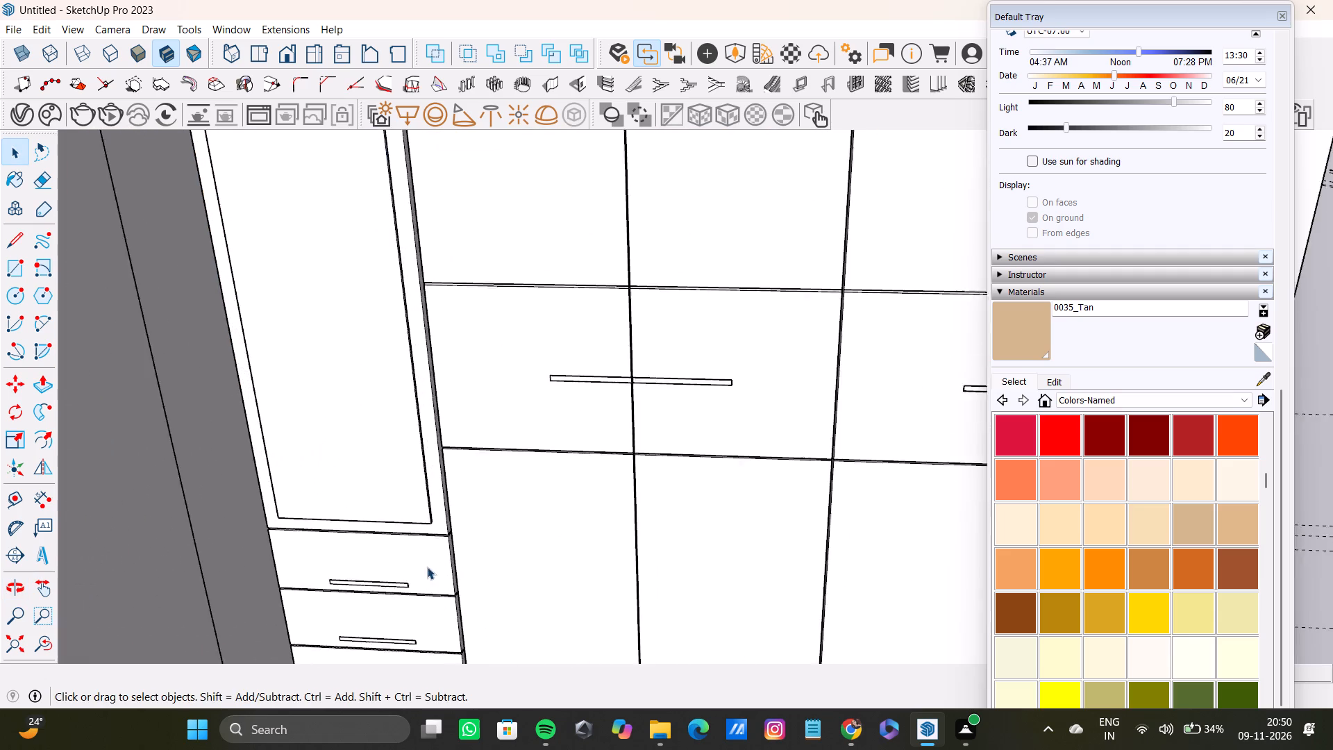
scroll(427, 567, up, 19)
middle_drag(447, 518, 557, 459)
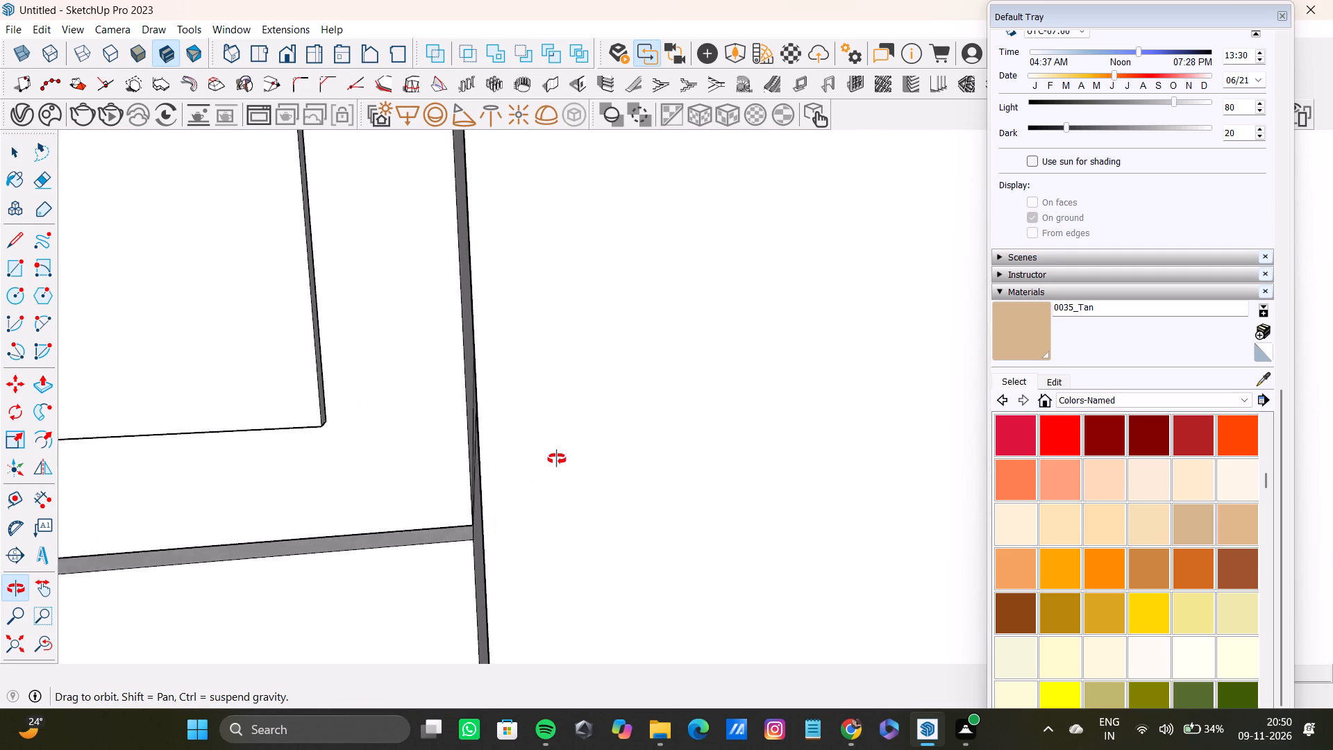
middle_drag(557, 459, 513, 442)
scroll(476, 509, up, 13)
middle_drag(480, 524, 504, 452)
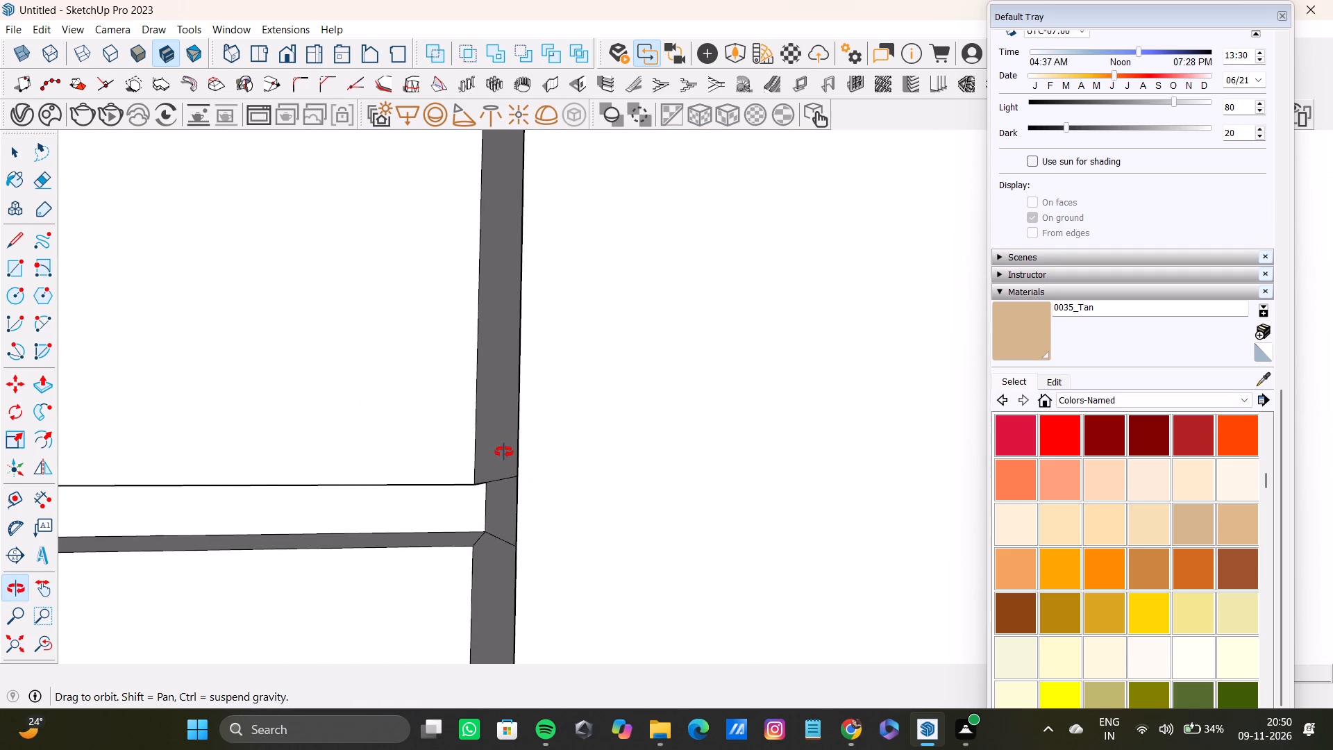
middle_drag(504, 452, 507, 483)
scroll(500, 497, up, 7)
click(494, 533)
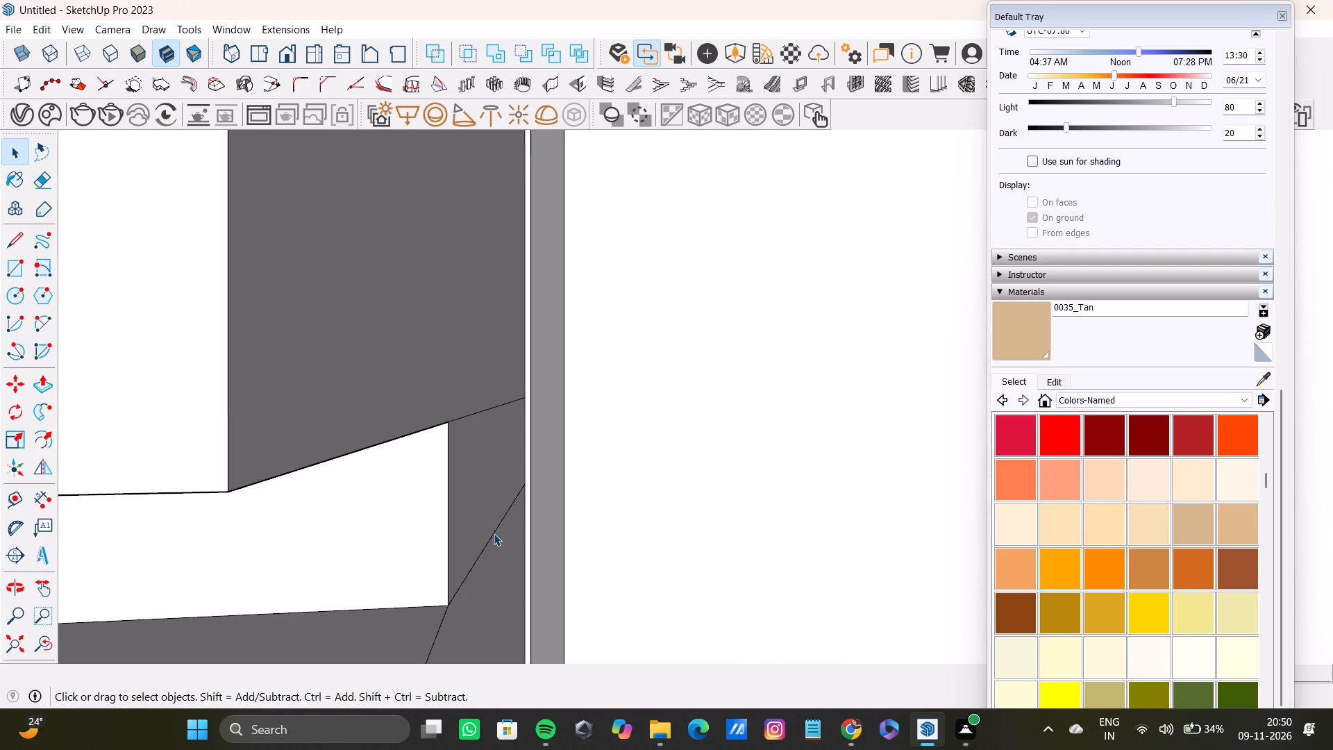
triple_click(492, 531)
double_click(492, 533)
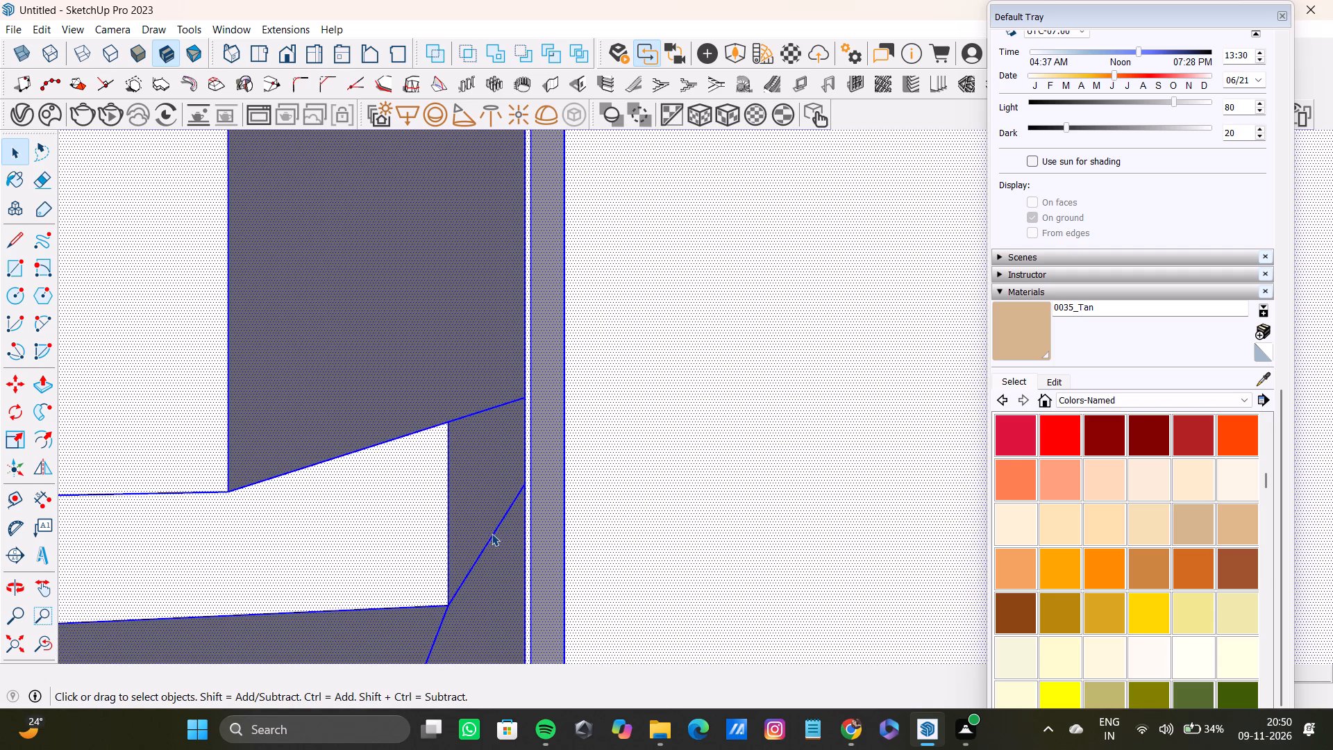
double_click(492, 542)
scroll(492, 542, down, 8)
scroll(486, 543, up, 4)
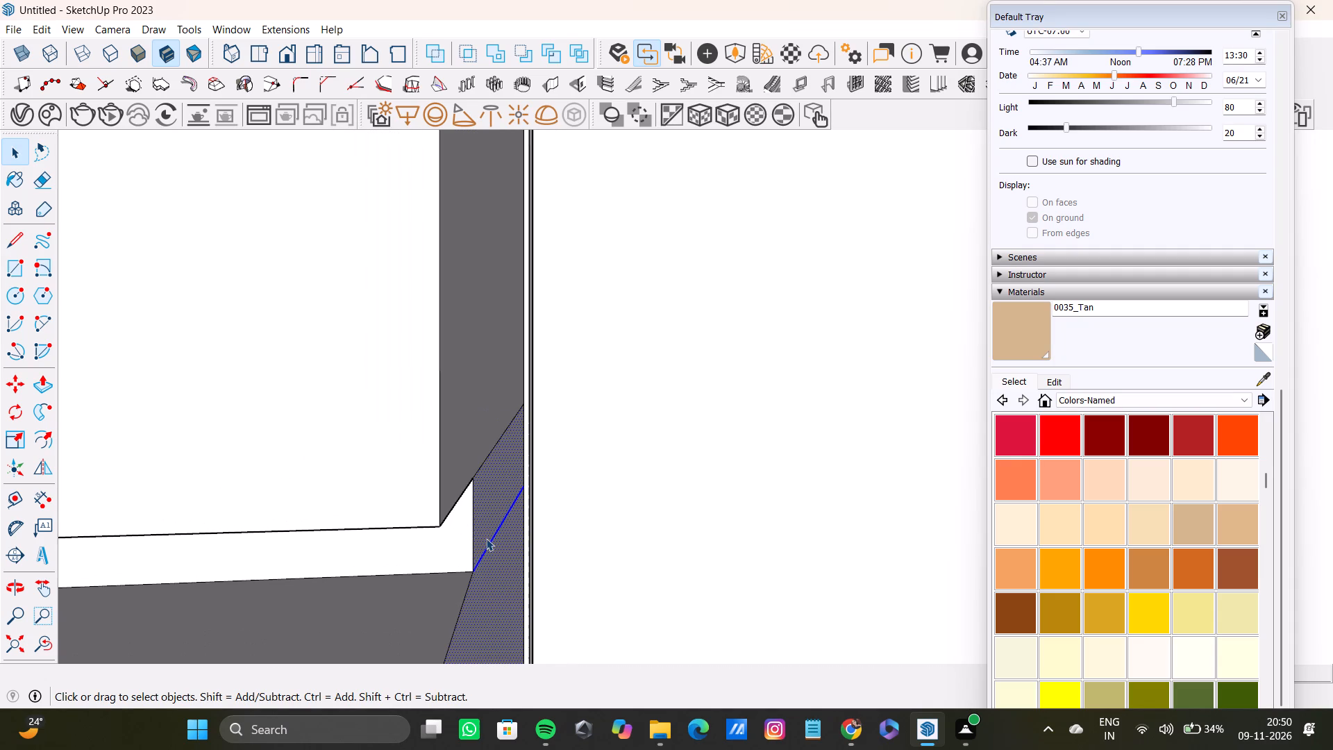
click(496, 564)
click(494, 542)
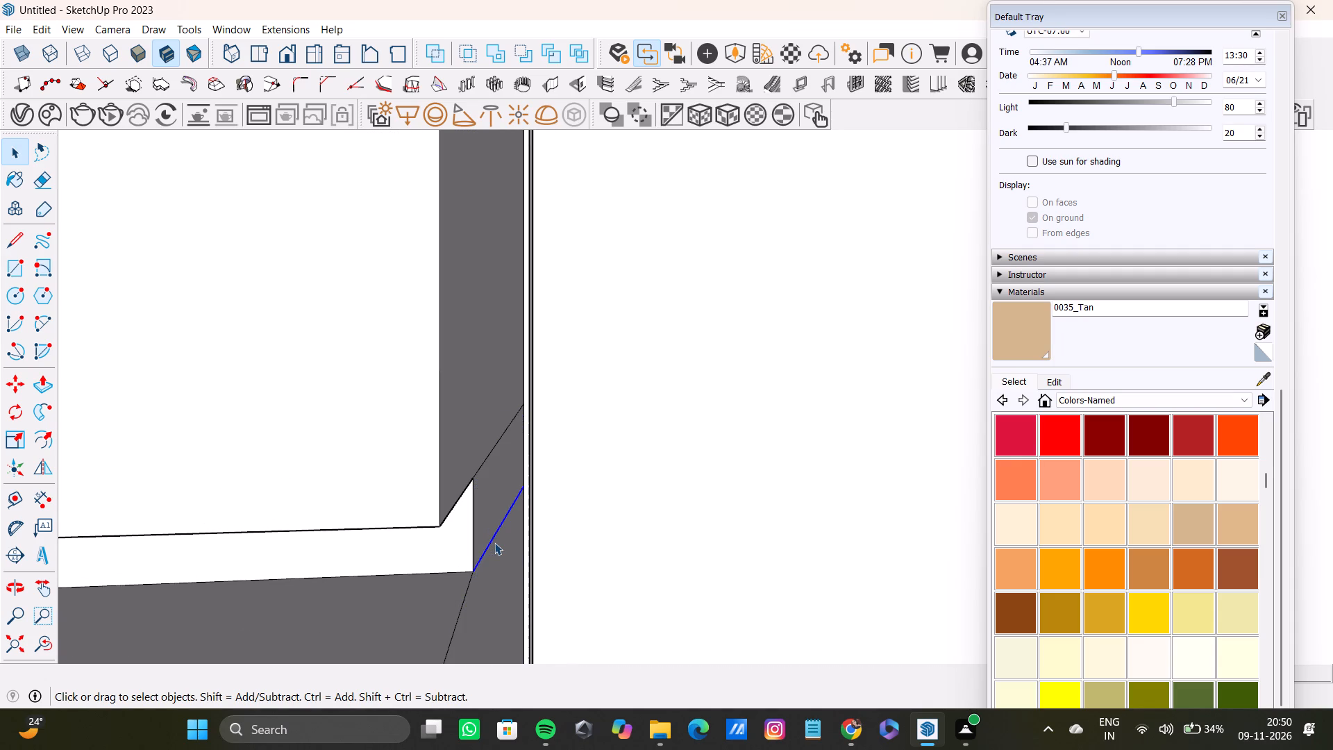
key(Delete)
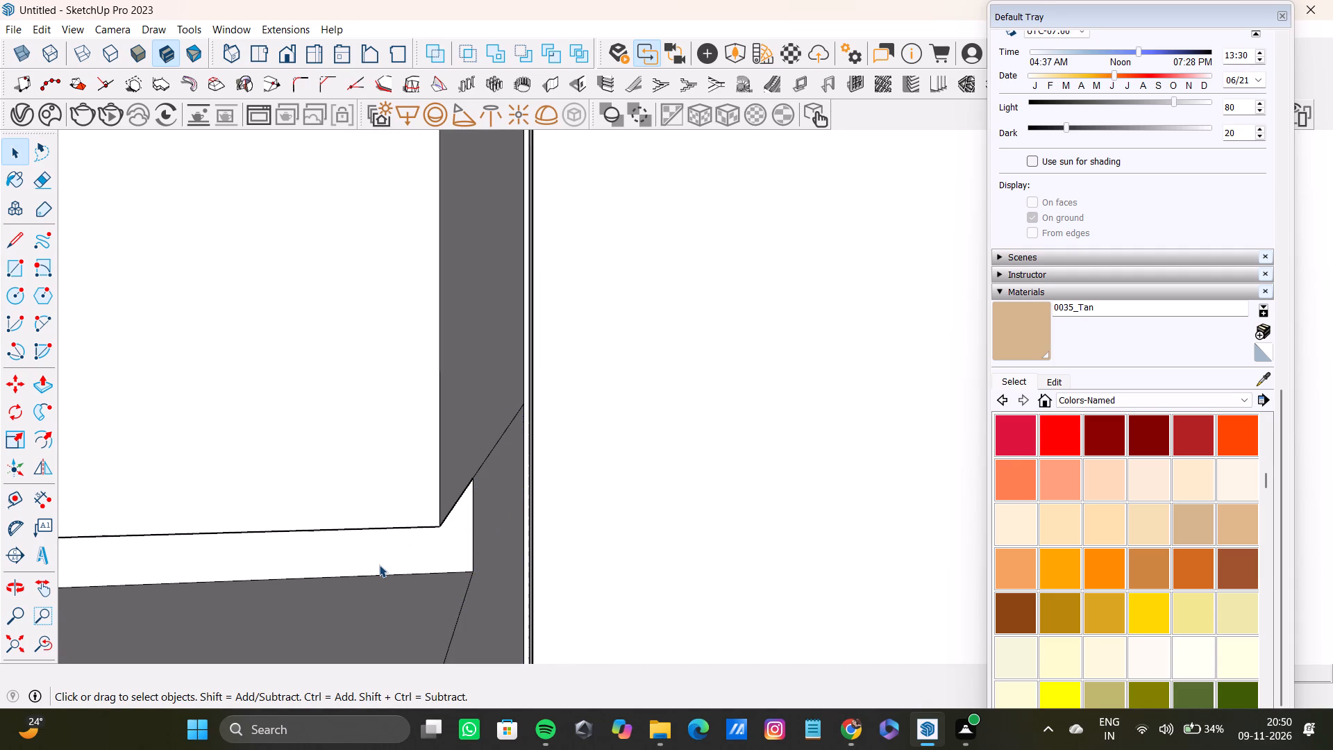
Place a guide parallel to the existing dividing line through the gap's lower recessed corner, on the side face beside the tall doors.
key(t)
scroll(497, 465, up, 2)
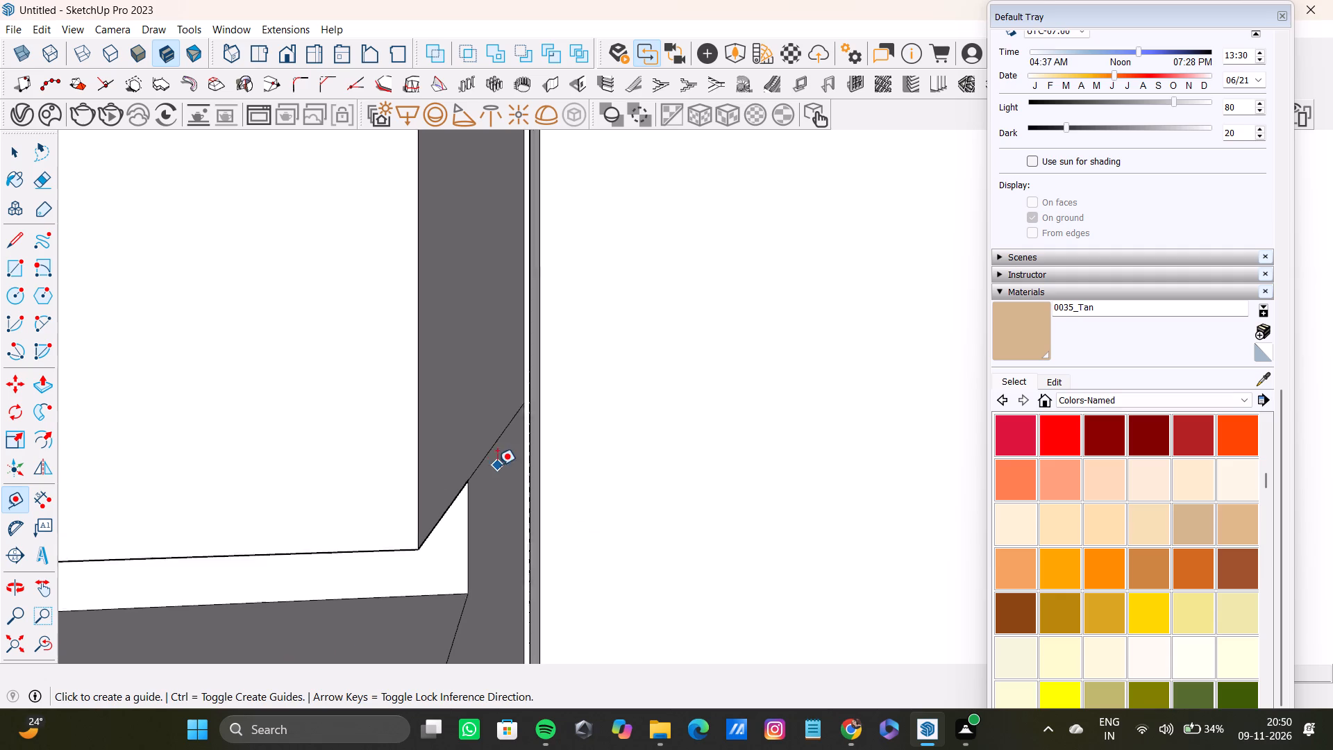
scroll(497, 465, up, 4)
click(441, 437)
scroll(451, 512, down, 7)
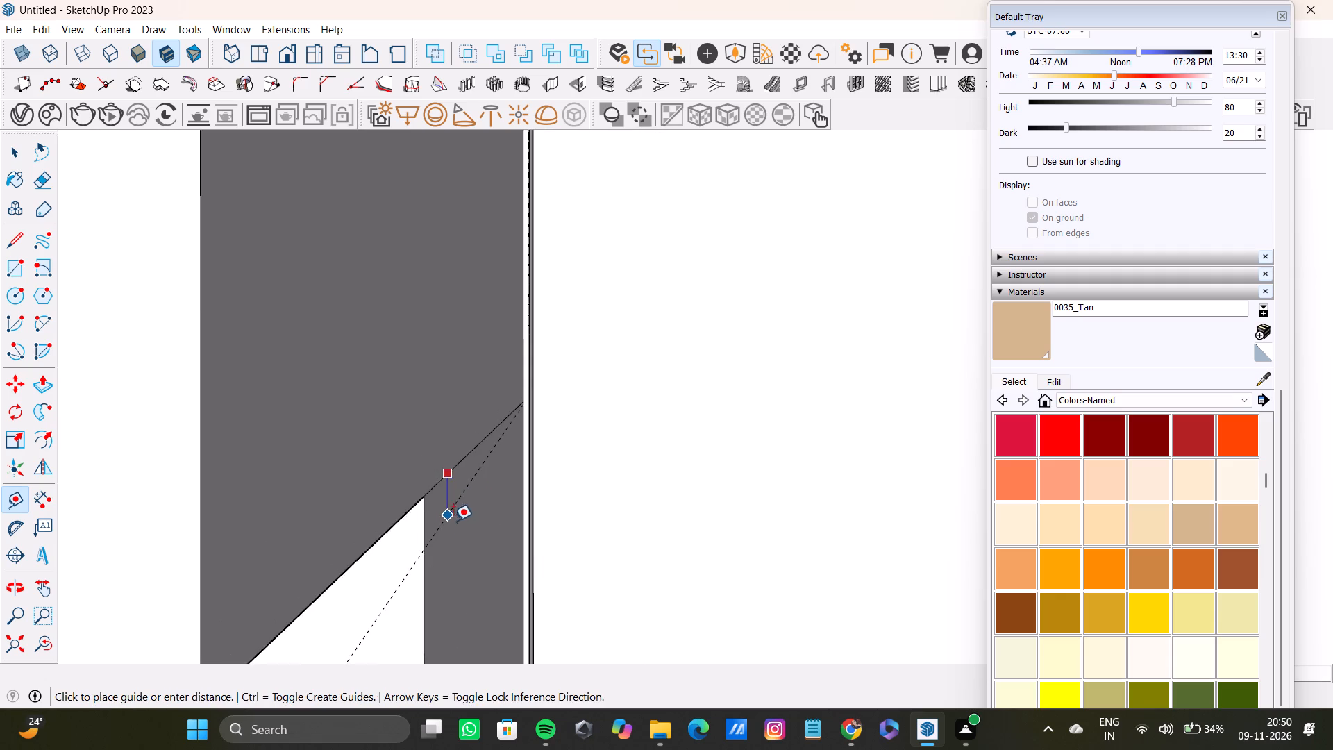
middle_drag(453, 521, 454, 486)
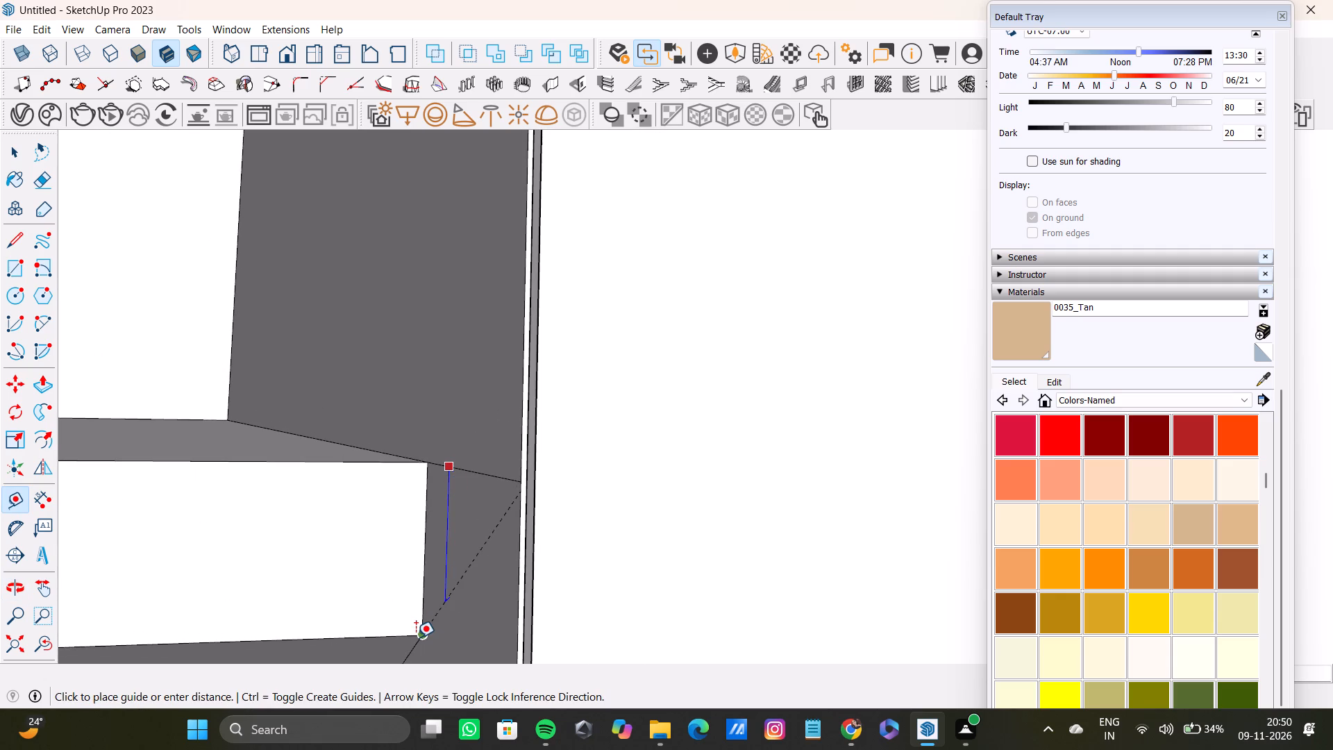
click(419, 637)
middle_drag(461, 624, 458, 558)
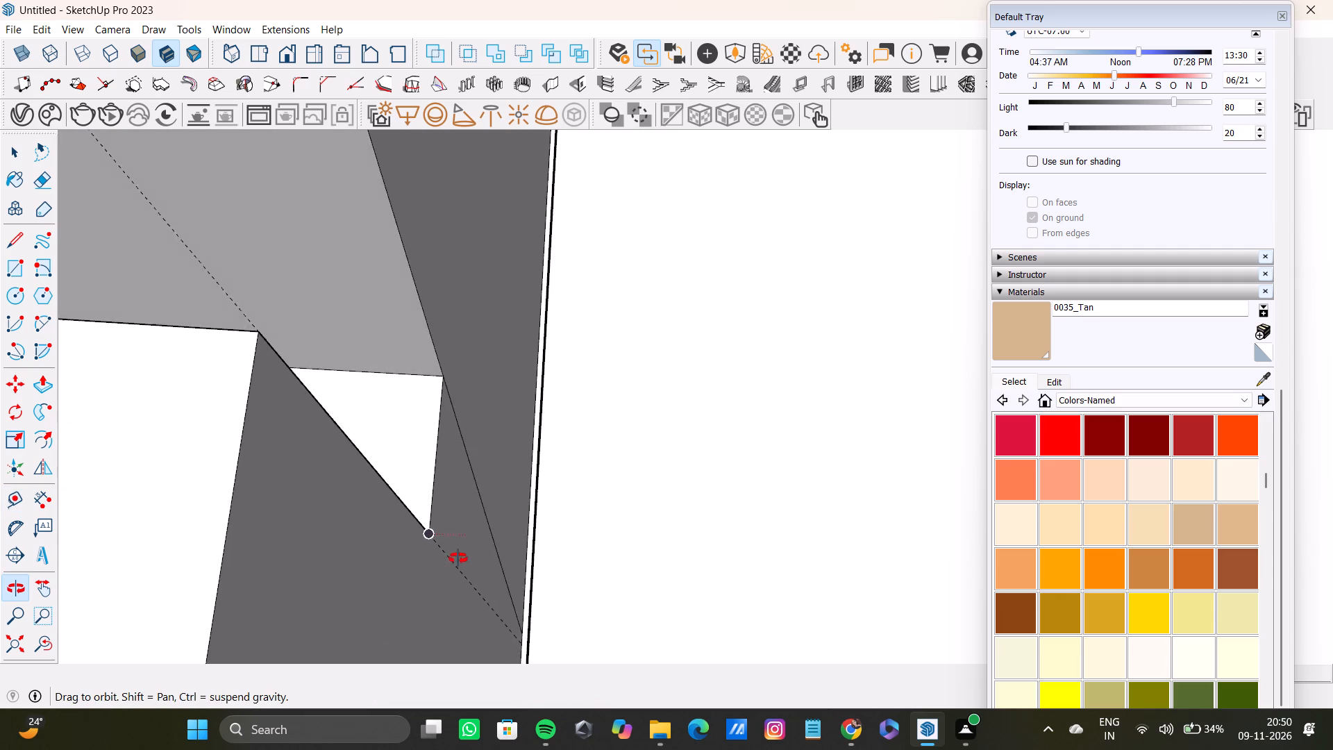
middle_drag(458, 558, 458, 662)
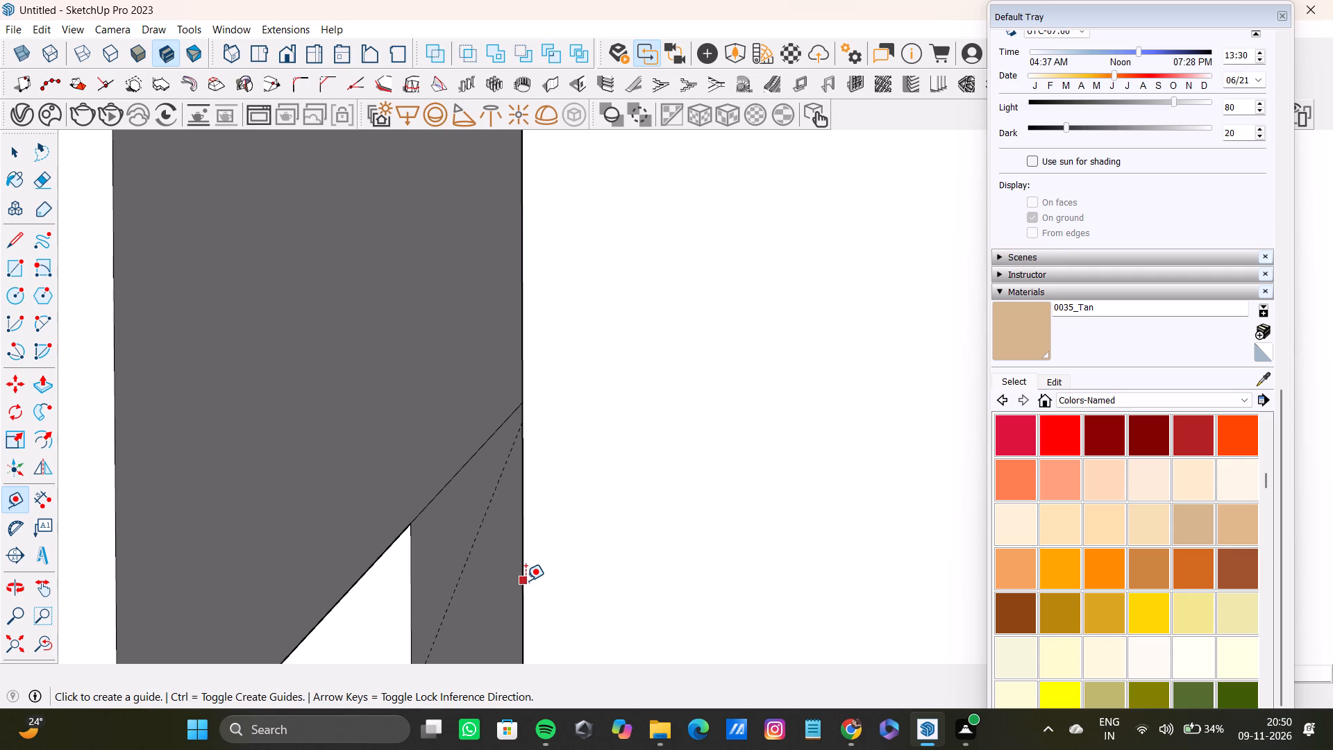
Draw a line along the guide from the gap's lower recessed corner to the far edge of the drawer stack's side face.
key(l)
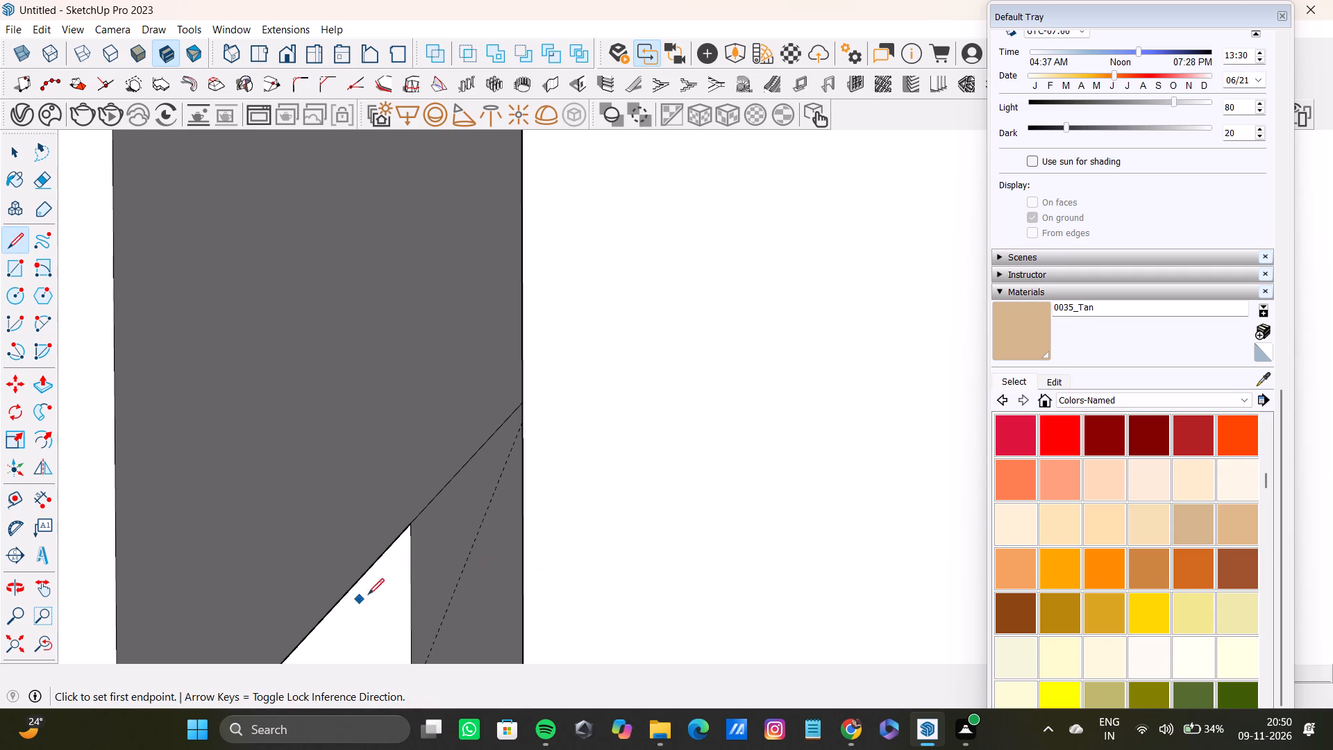
scroll(448, 426, down, 7)
middle_drag(472, 496, 481, 453)
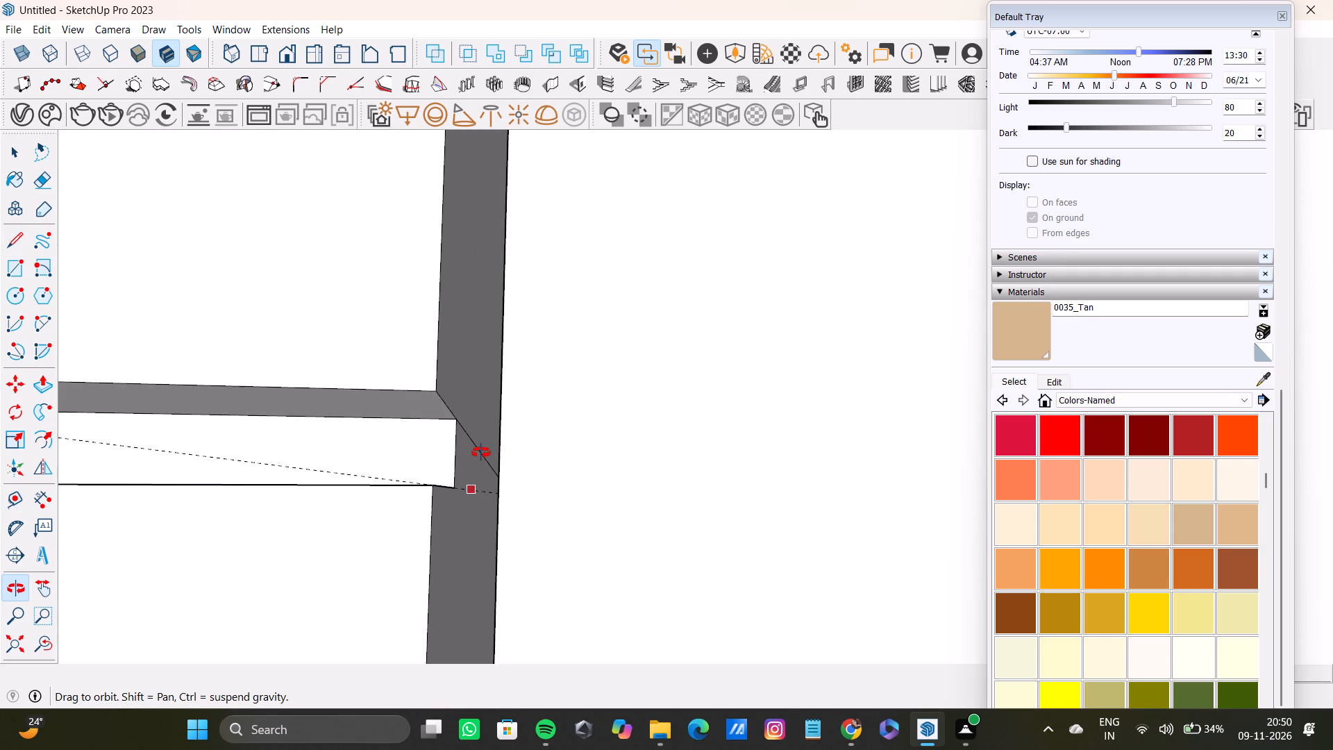
middle_drag(481, 453, 488, 451)
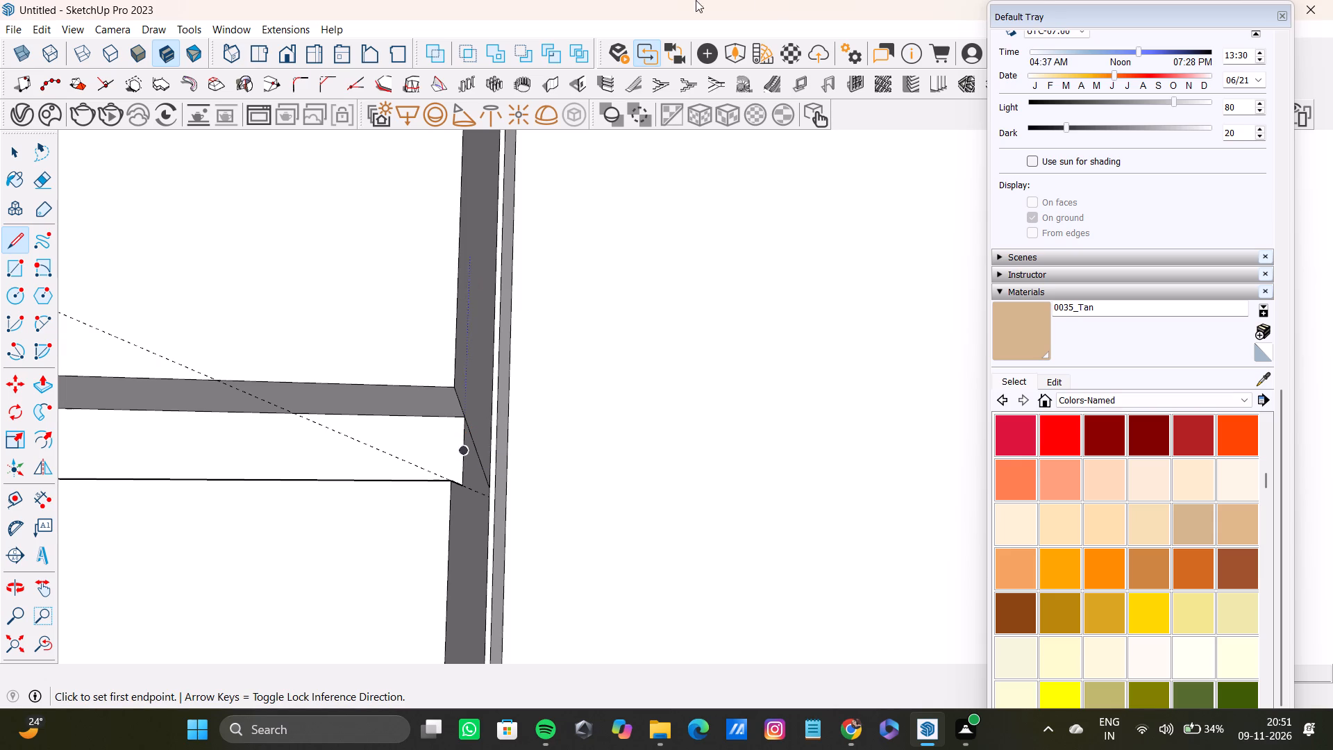
scroll(485, 483, up, 4)
scroll(367, 512, down, 10)
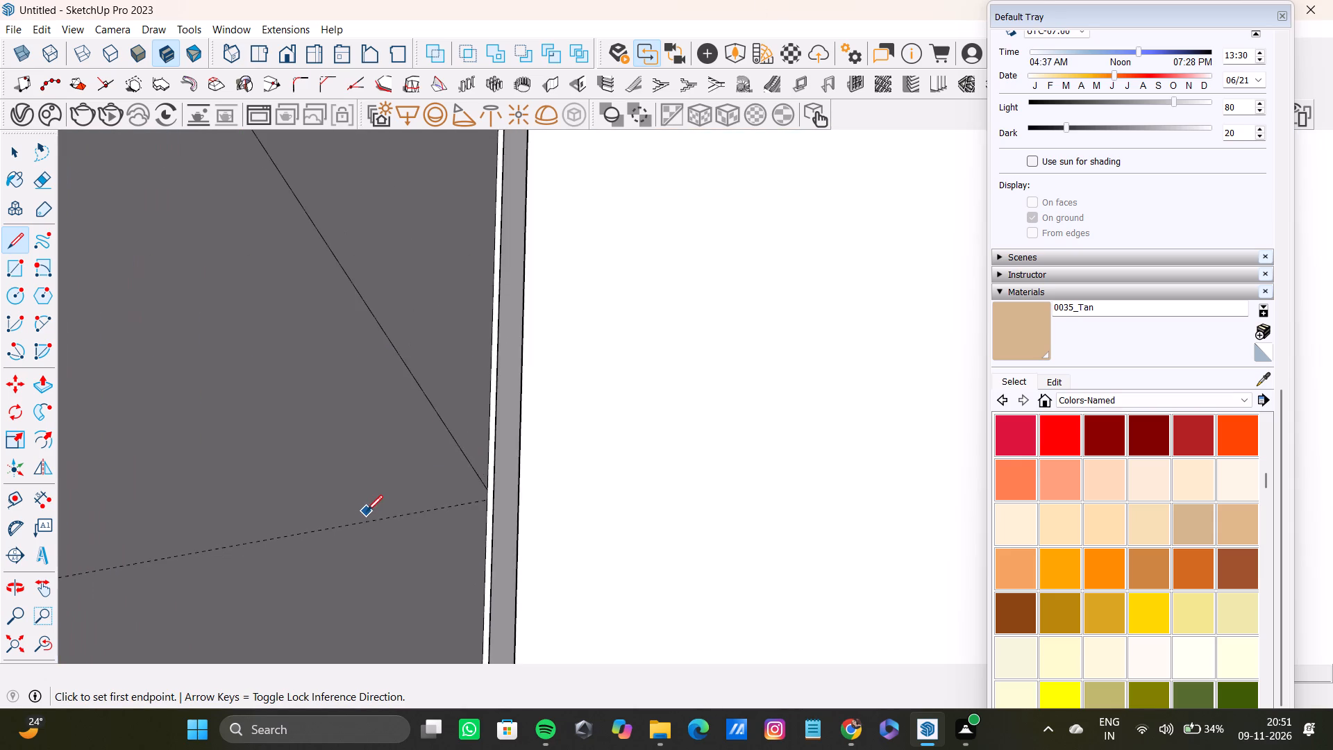
scroll(367, 511, down, 7)
middle_drag(286, 540, 324, 539)
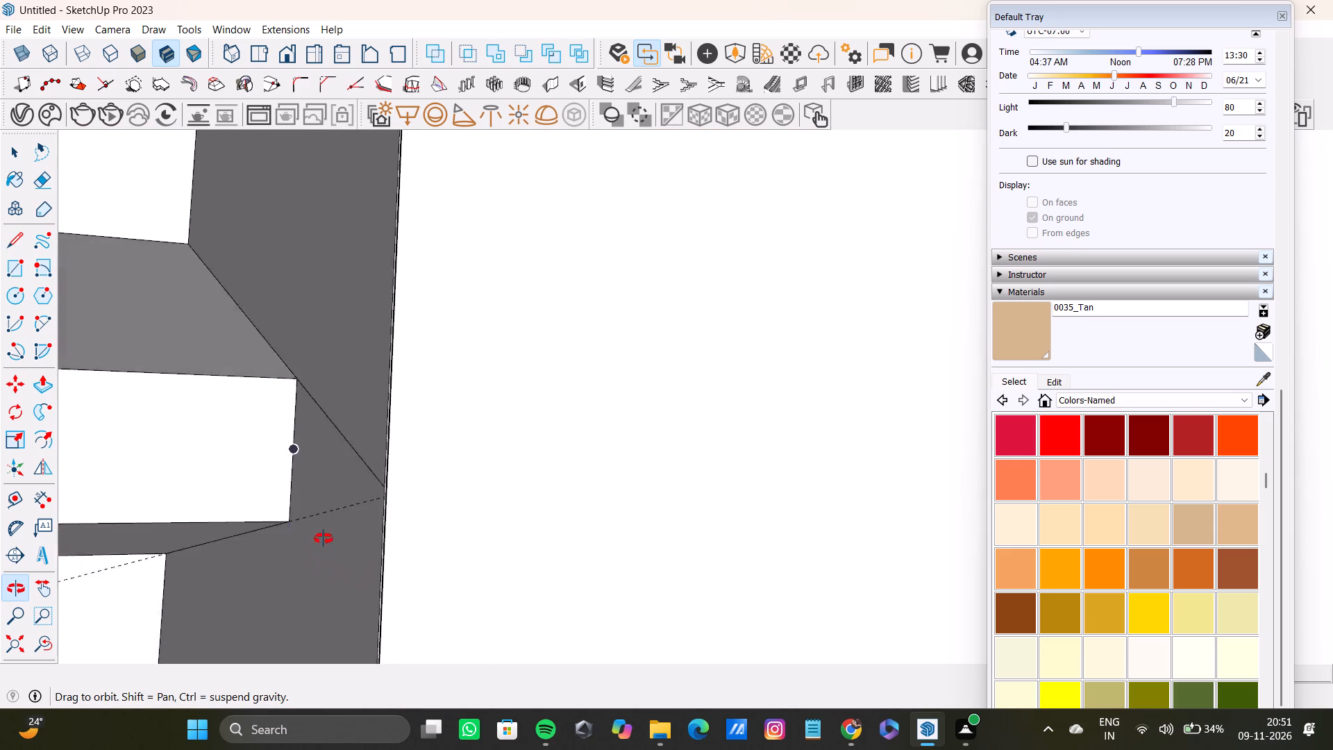
middle_drag(324, 539, 339, 615)
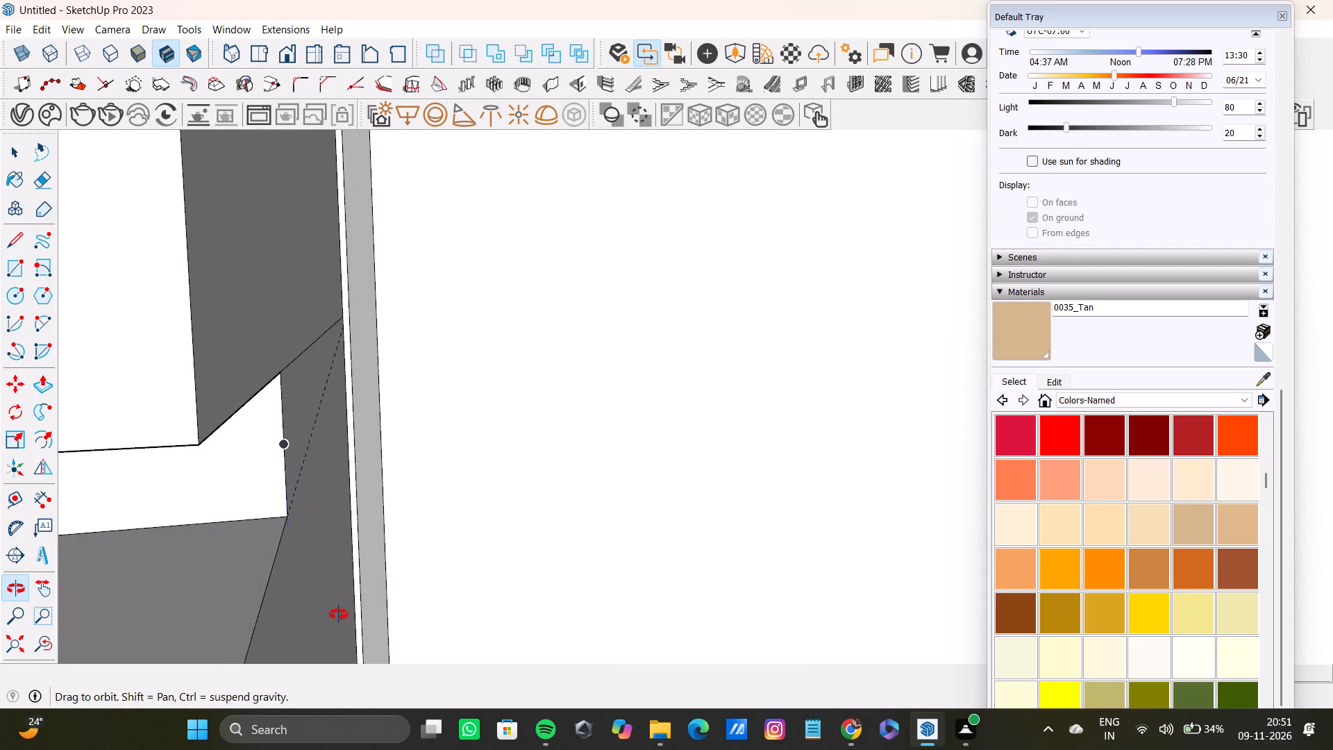
middle_drag(339, 615, 564, 619)
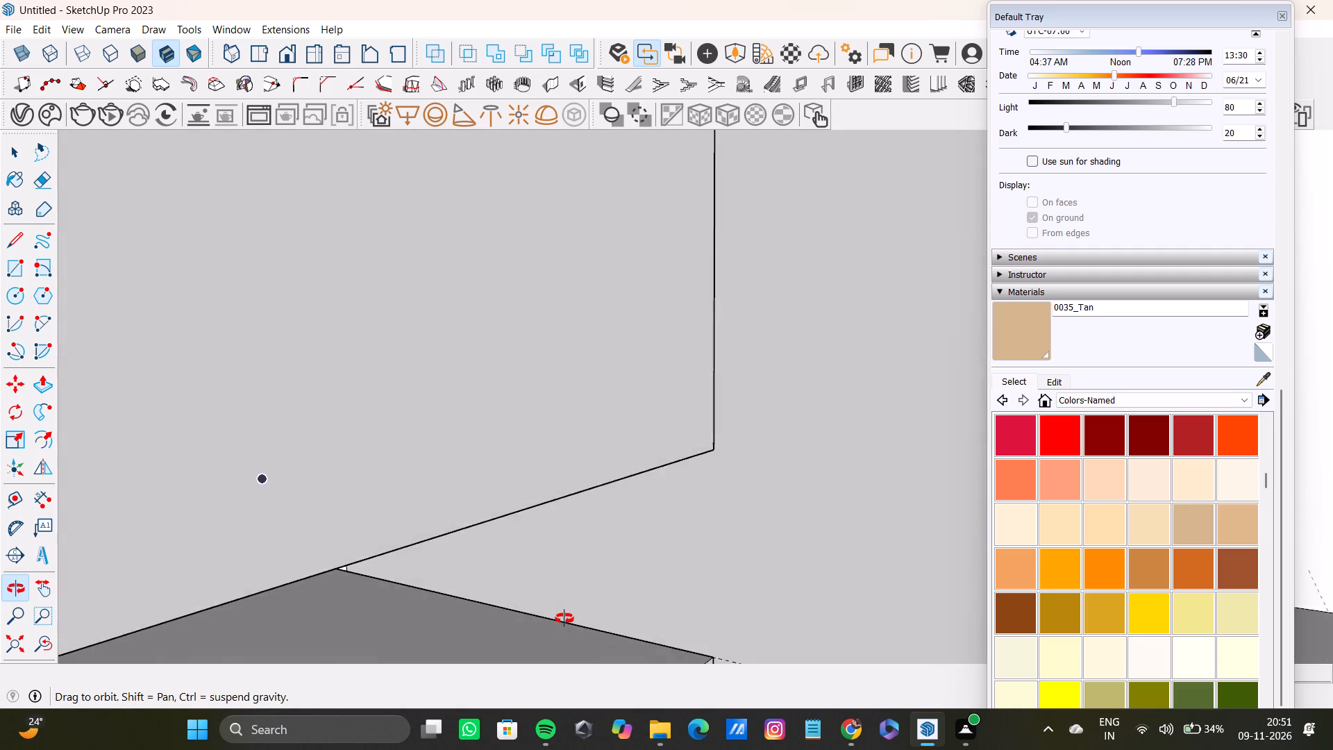
middle_drag(564, 619, 324, 631)
scroll(342, 472, up, 5)
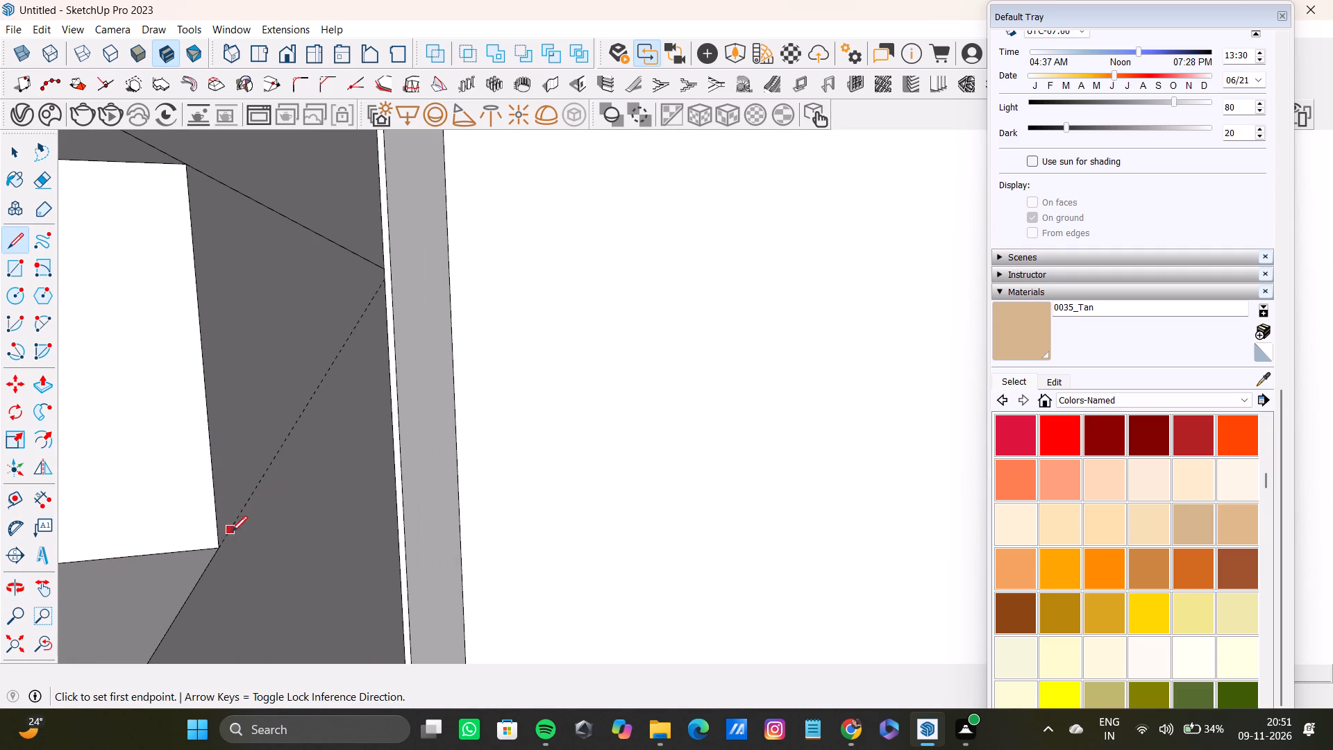
click(219, 547)
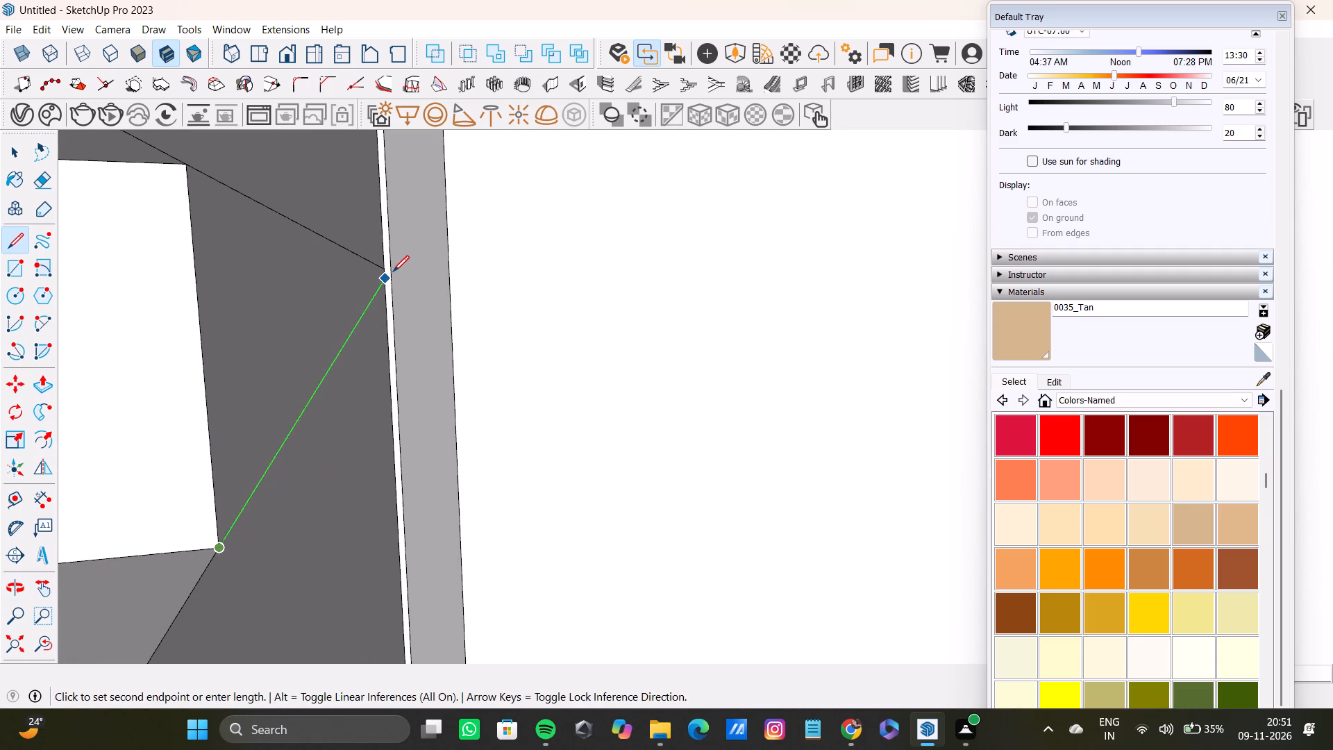
click(393, 272)
middle_drag(337, 495, 329, 422)
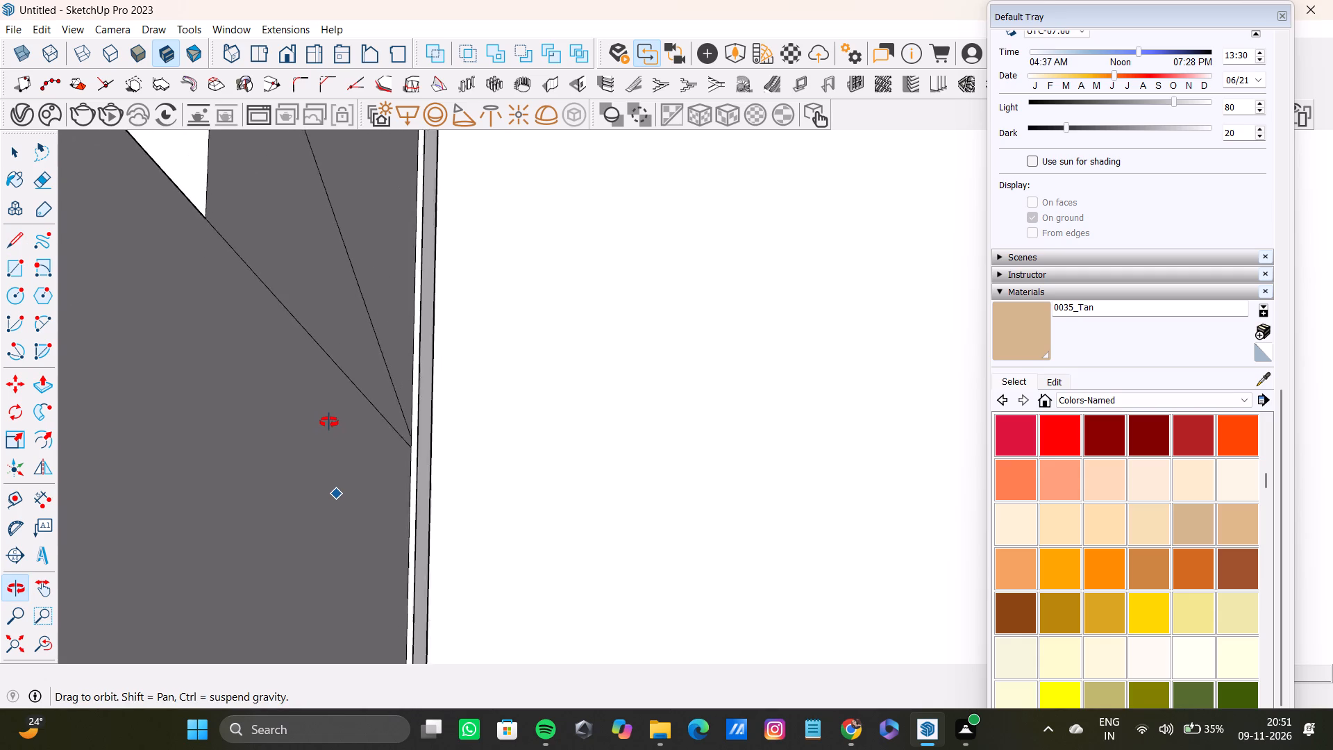
middle_drag(329, 422, 414, 440)
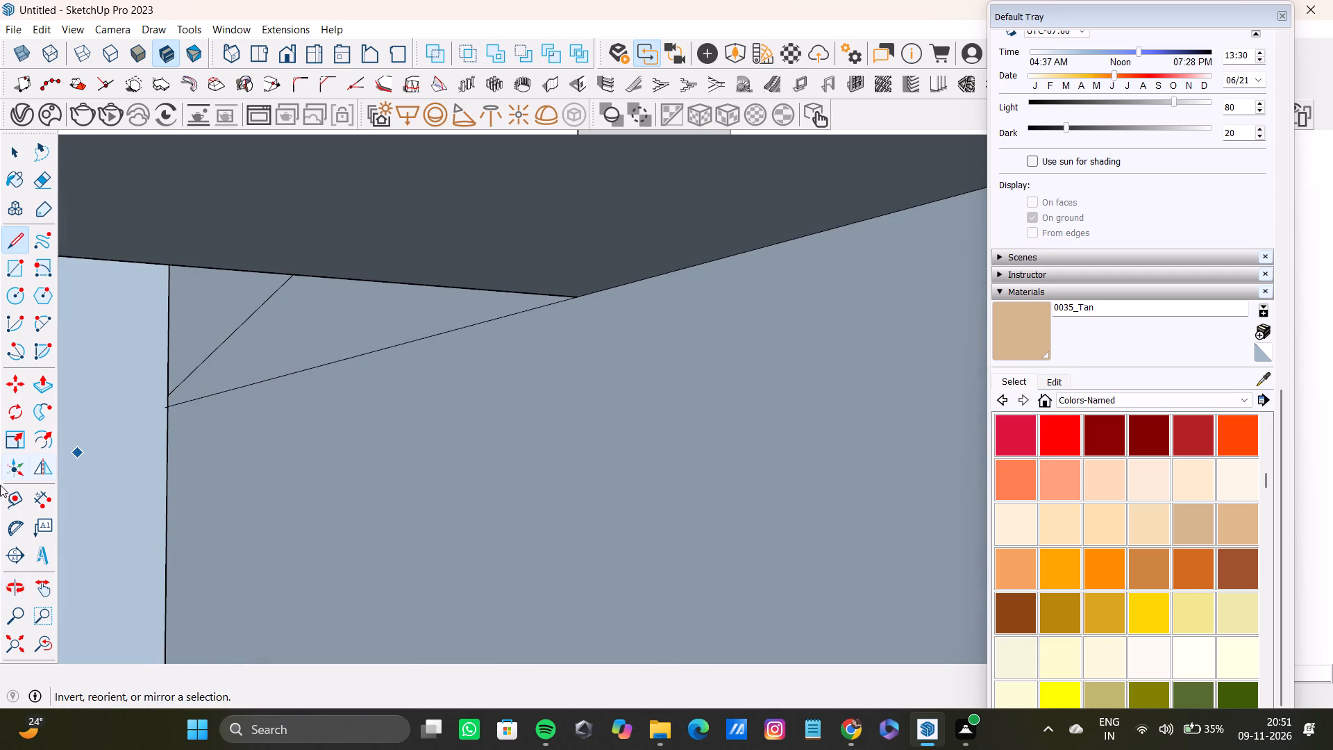
Open the drawer-stack cabinet for editing and select its outer side face below the dividing lines, away from the tall doors.
click(16, 643)
middle_drag(762, 545, 630, 628)
key(space)
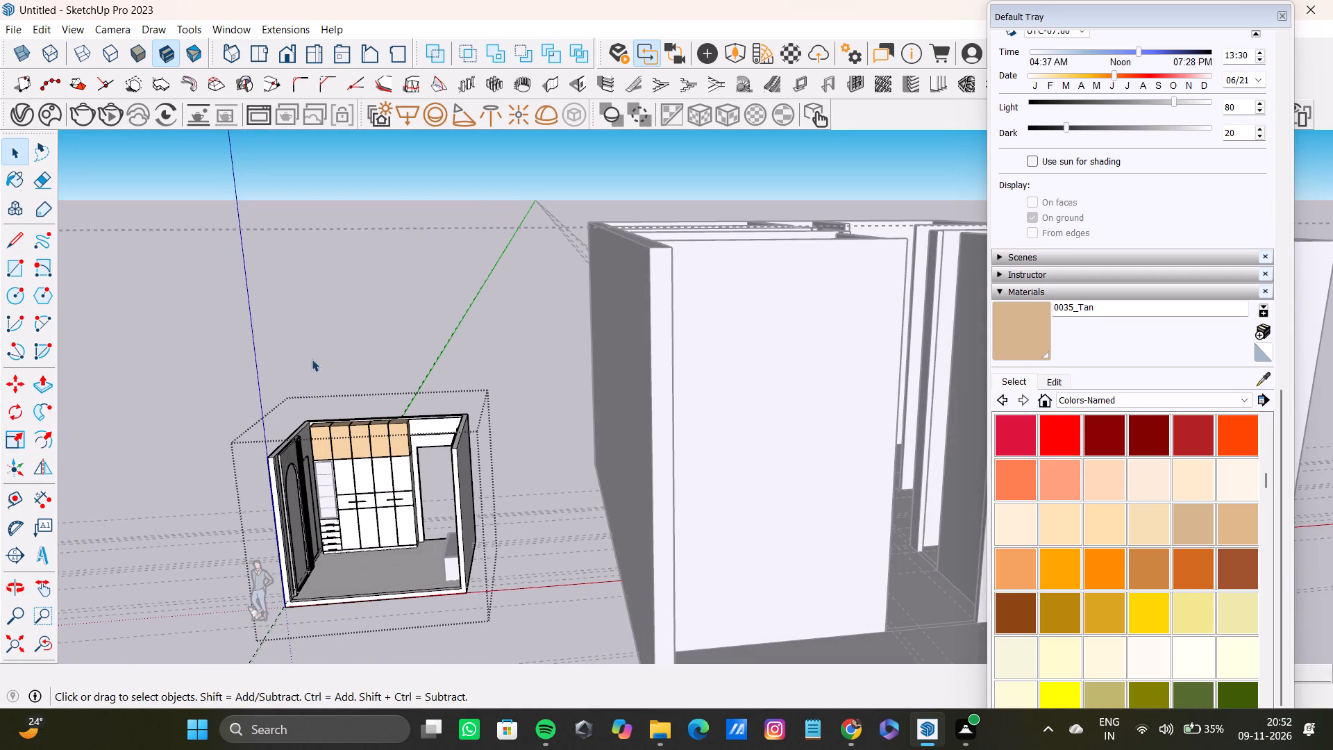
click(396, 336)
scroll(310, 420, up, 14)
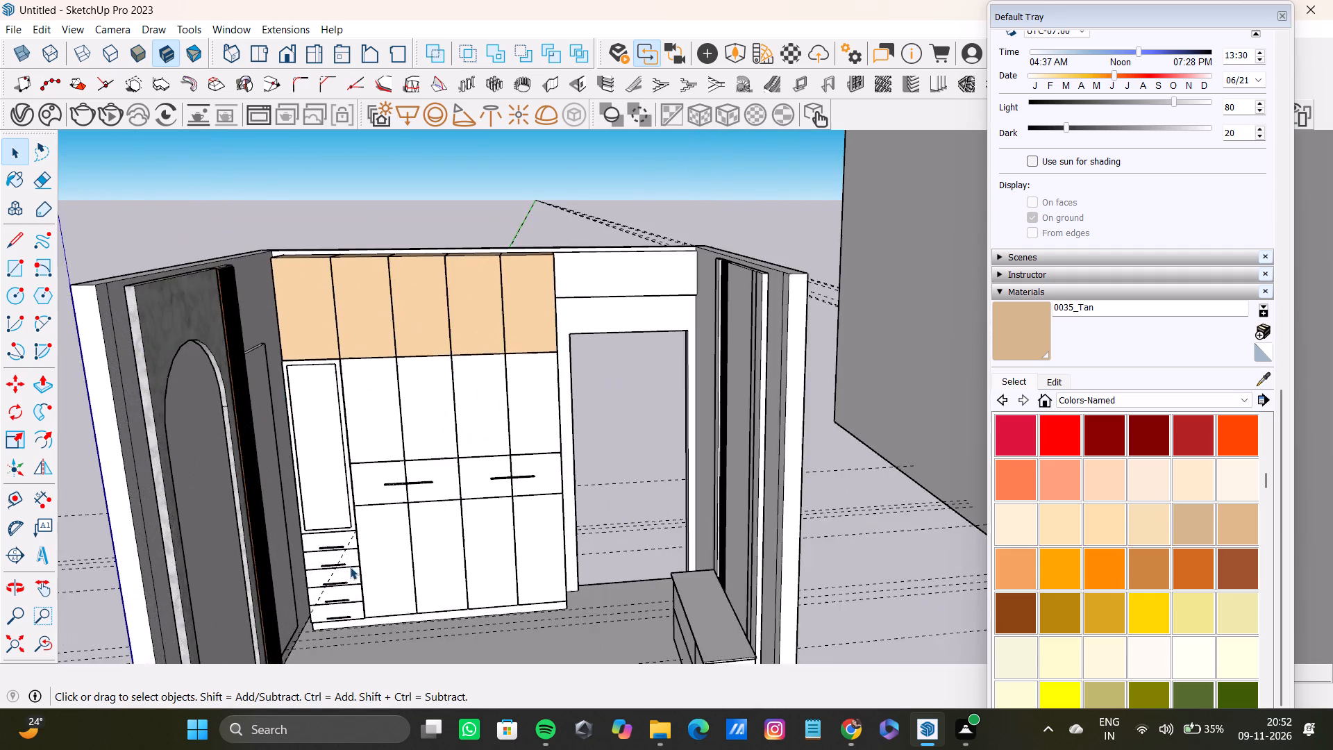
scroll(350, 567, up, 20)
scroll(350, 567, up, 2)
middle_drag(166, 502, 187, 498)
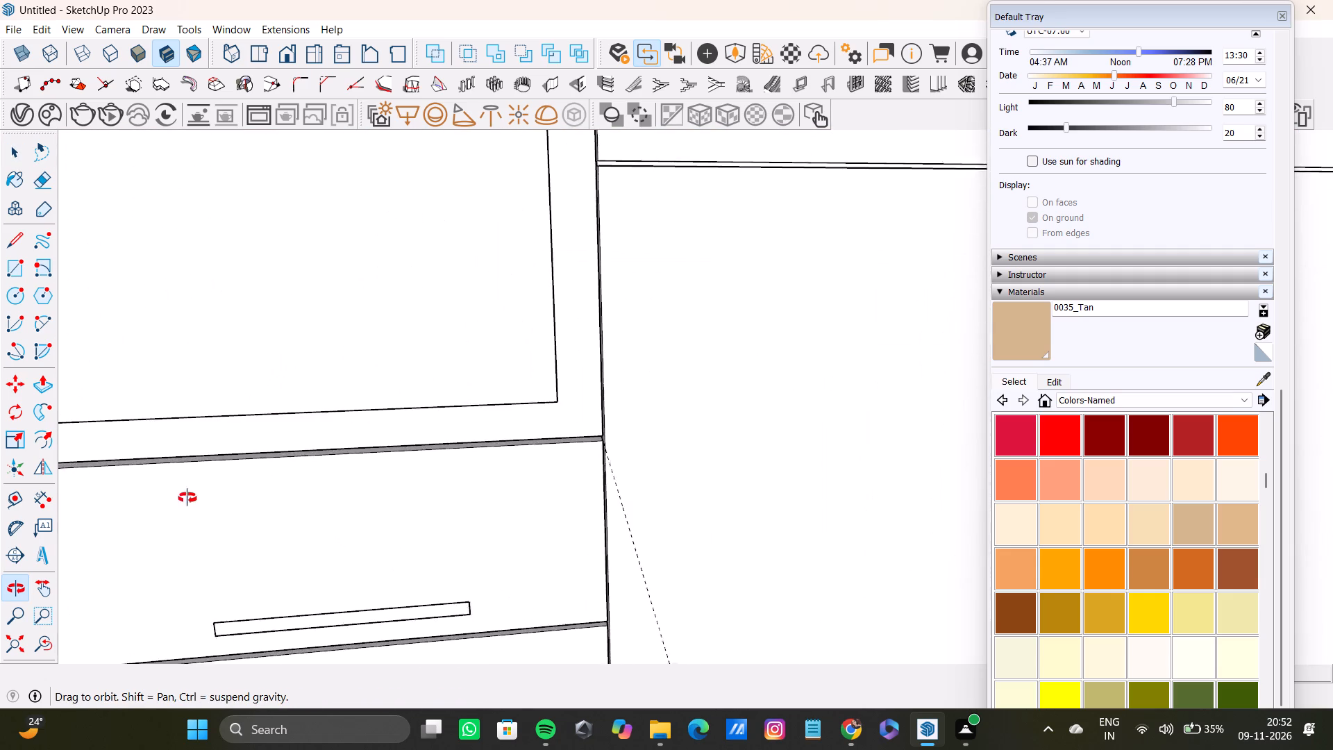
middle_drag(187, 498, 444, 519)
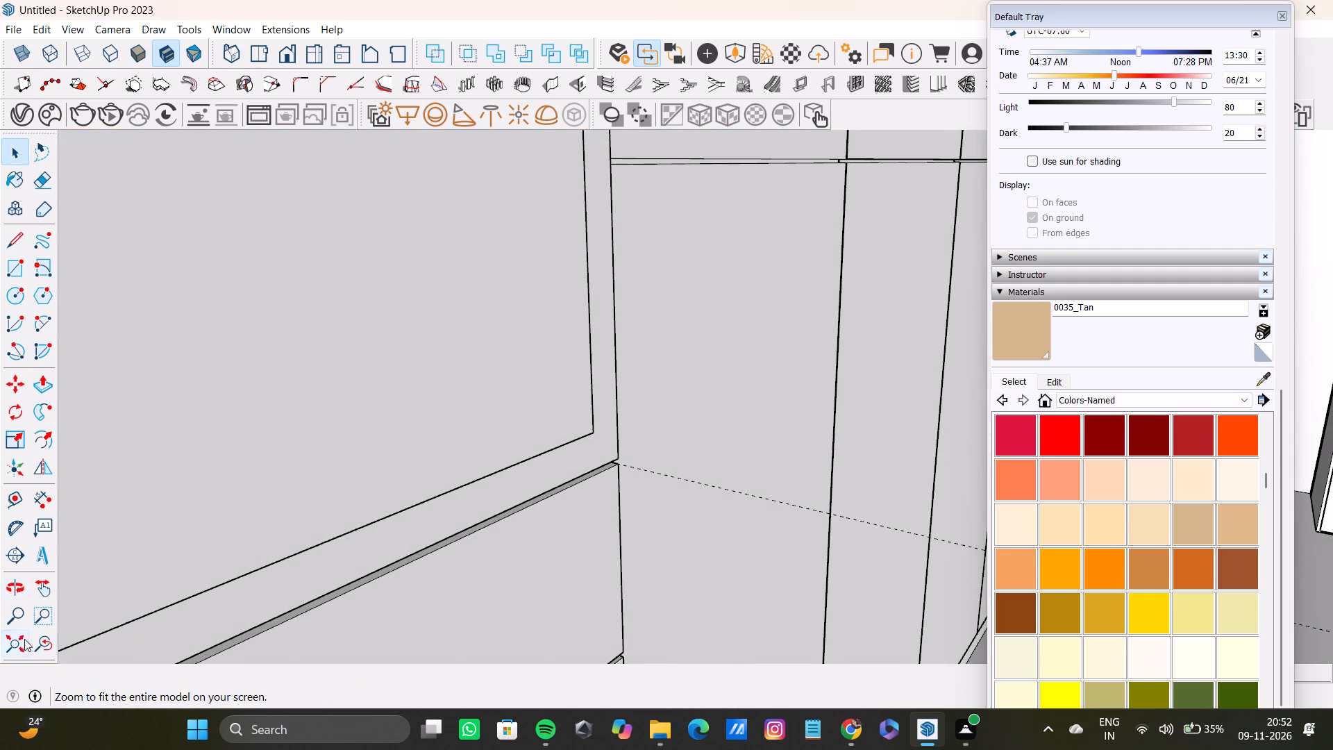
click(24, 639)
scroll(510, 499, up, 8)
middle_drag(502, 492, 311, 485)
scroll(343, 449, up, 3)
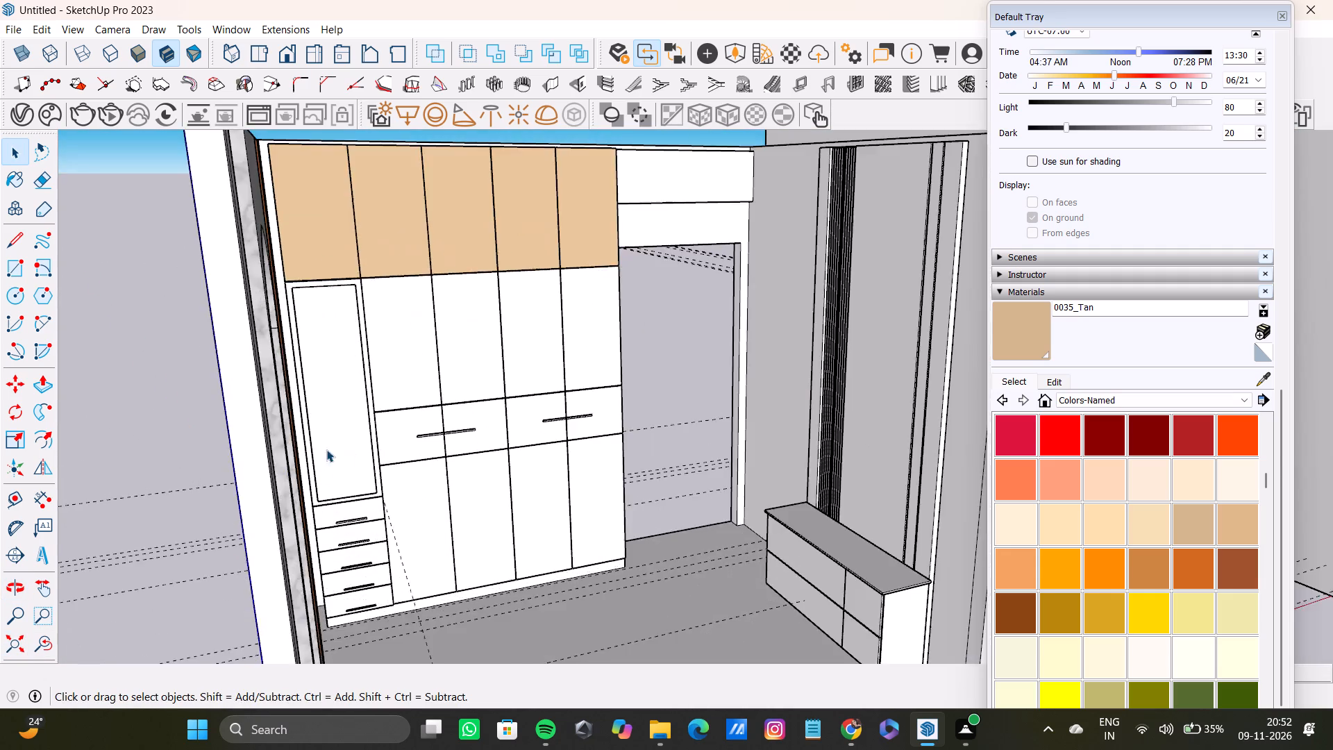
scroll(326, 449, up, 20)
scroll(326, 449, up, 7)
middle_drag(292, 475, 341, 463)
click(317, 524)
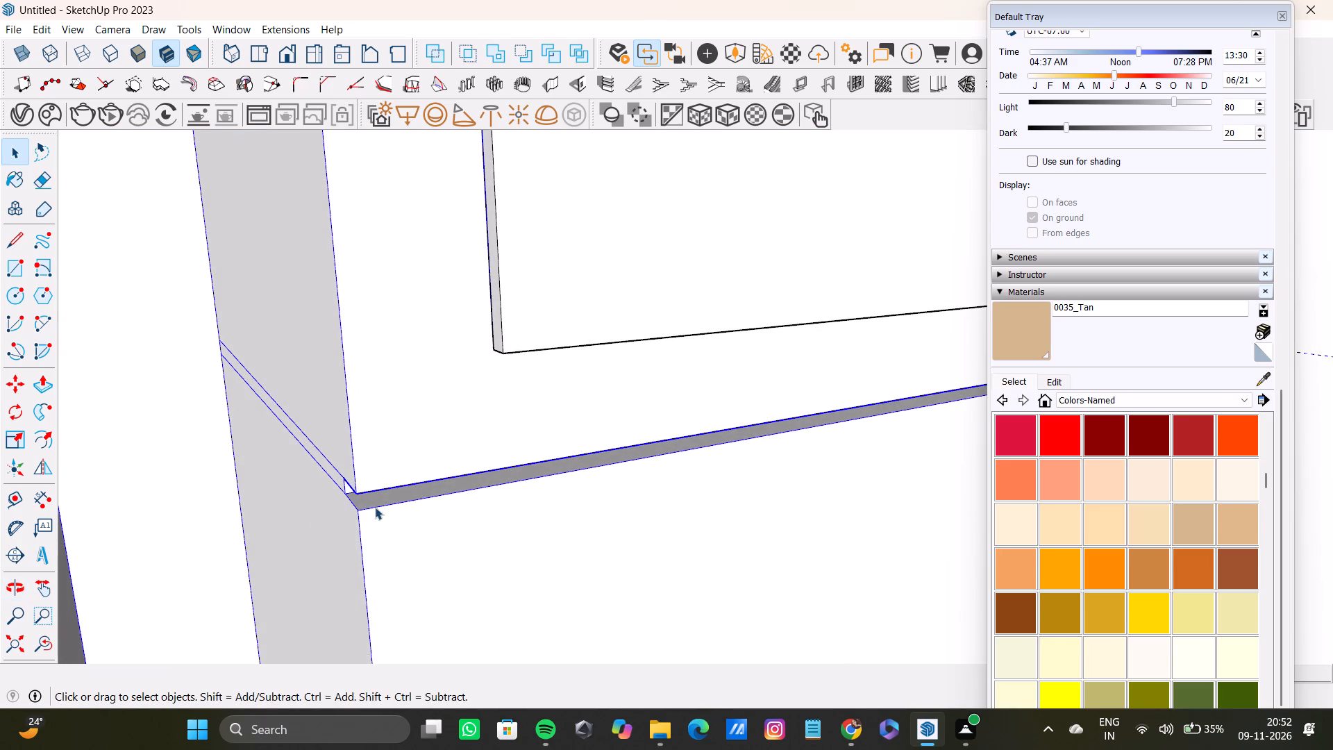
triple_click(308, 546)
click(299, 460)
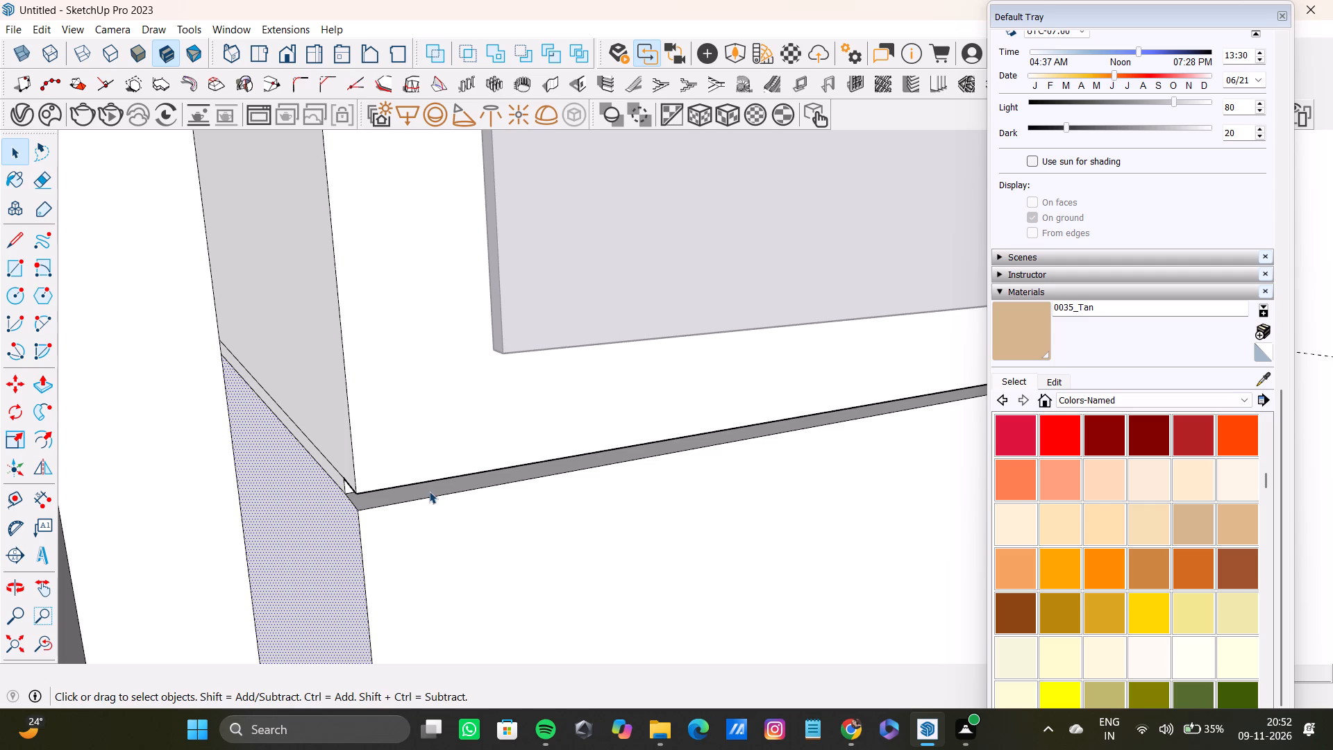
Add the top drawer's front and the narrow face along its upper edge to the selection, including their edges.
scroll(420, 542, down, 3)
shift+middle_drag(420, 542, 414, 479)
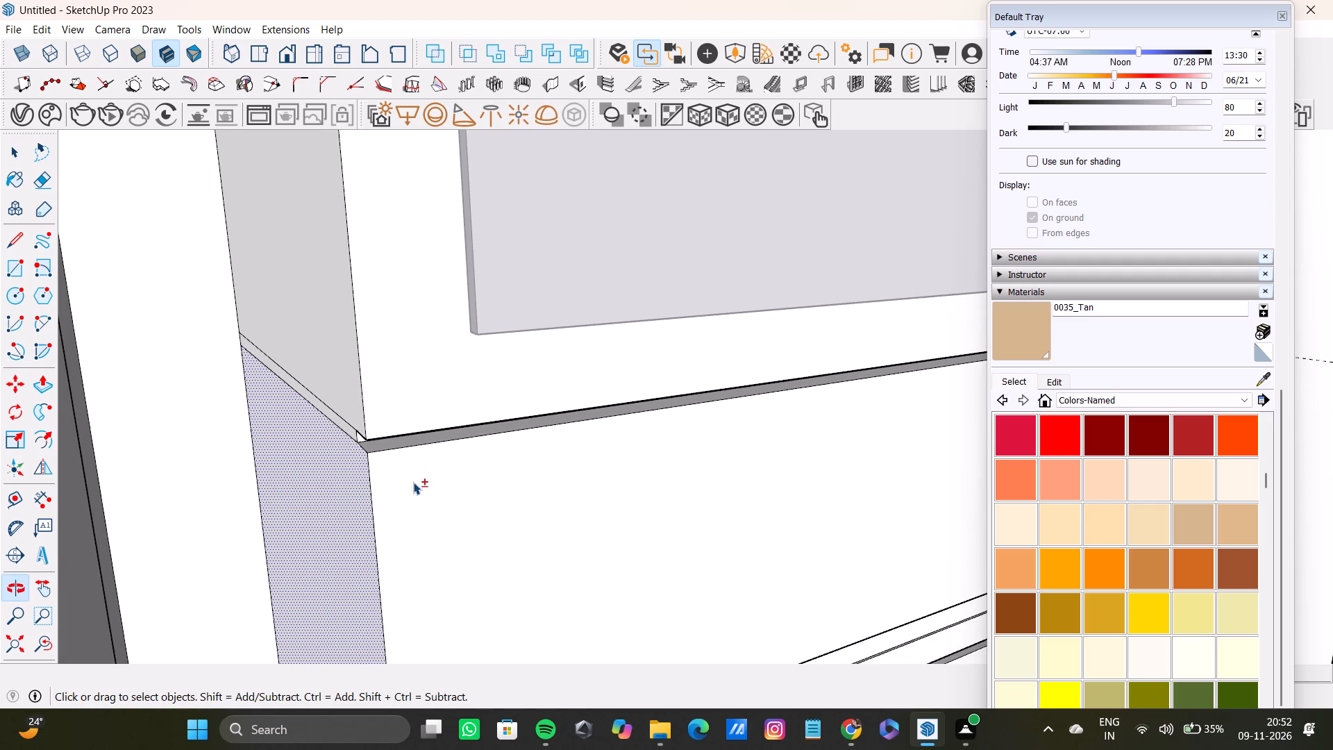
shift+double_click(413, 482)
shift+scroll(392, 446, up, 10)
shift+double_click(387, 440)
Add the drawer stack's opposite side face, next to the tall wardrobe doors, to the selection below the dividing line.
shift+scroll(419, 472, down, 7)
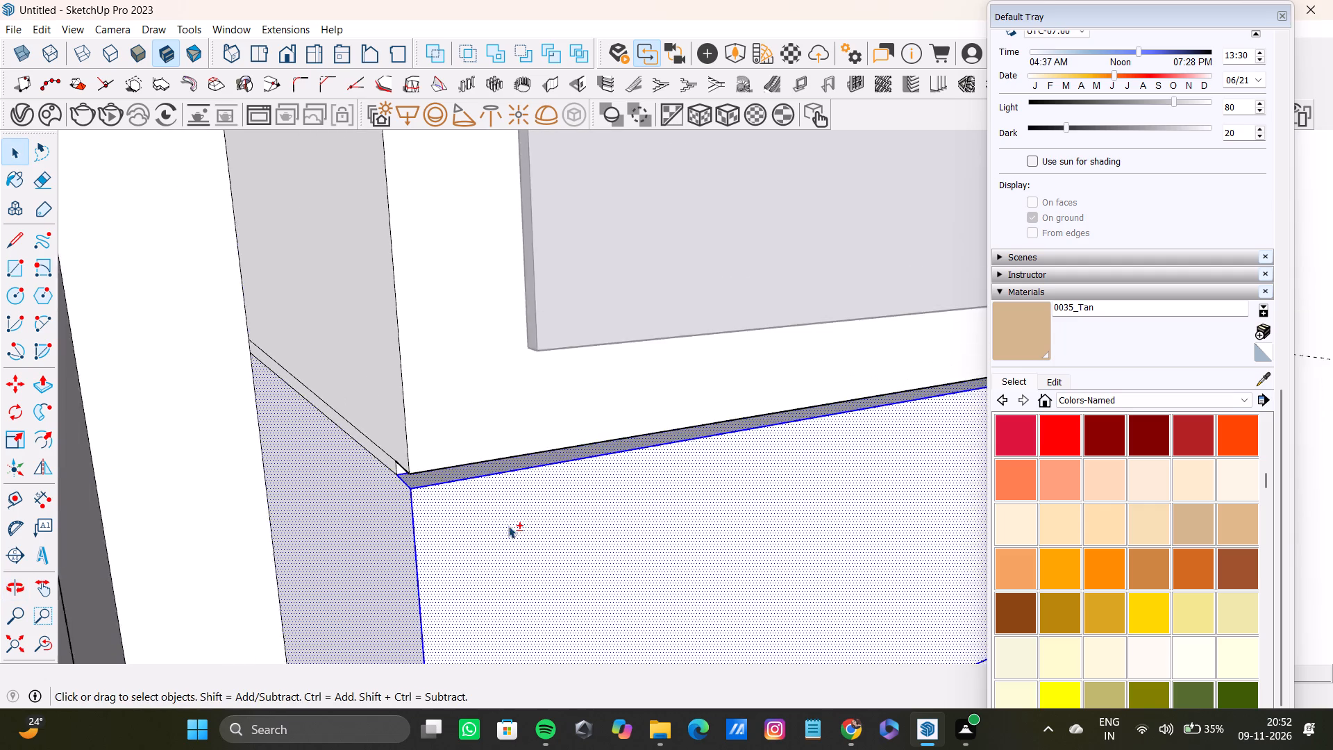
shift+scroll(508, 526, down, 12)
click(15, 638)
middle_drag(609, 565, 458, 532)
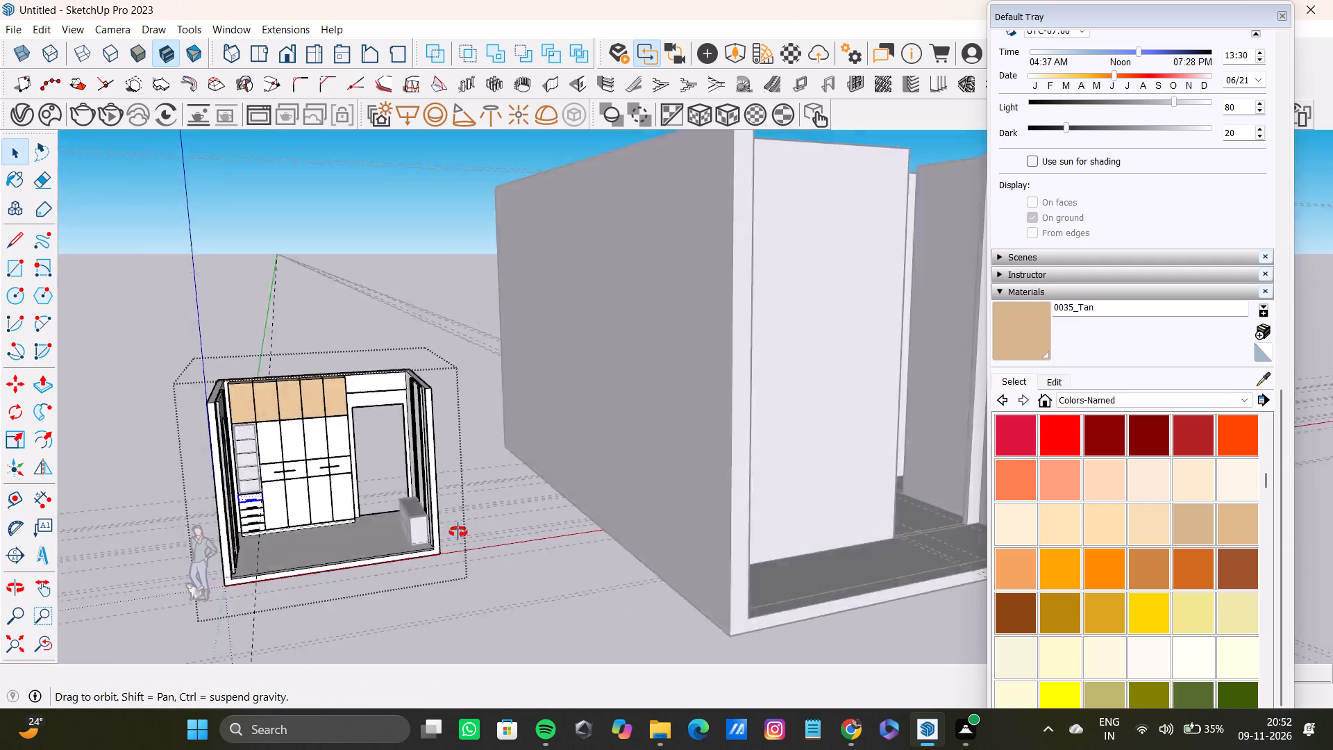
middle_drag(458, 532, 446, 531)
scroll(351, 505, up, 20)
scroll(351, 505, up, 8)
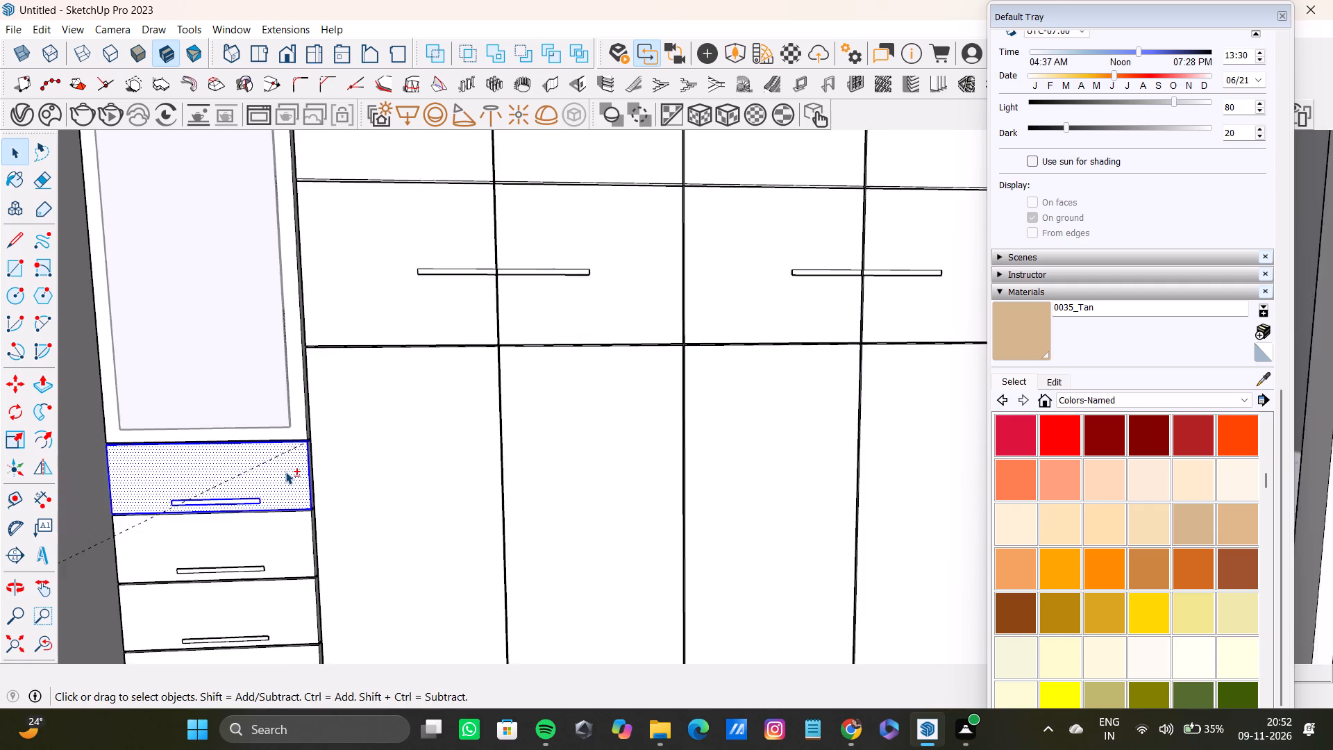
scroll(285, 472, up, 1)
shift+middle_drag(291, 472, 424, 508)
scroll(509, 478, up, 14)
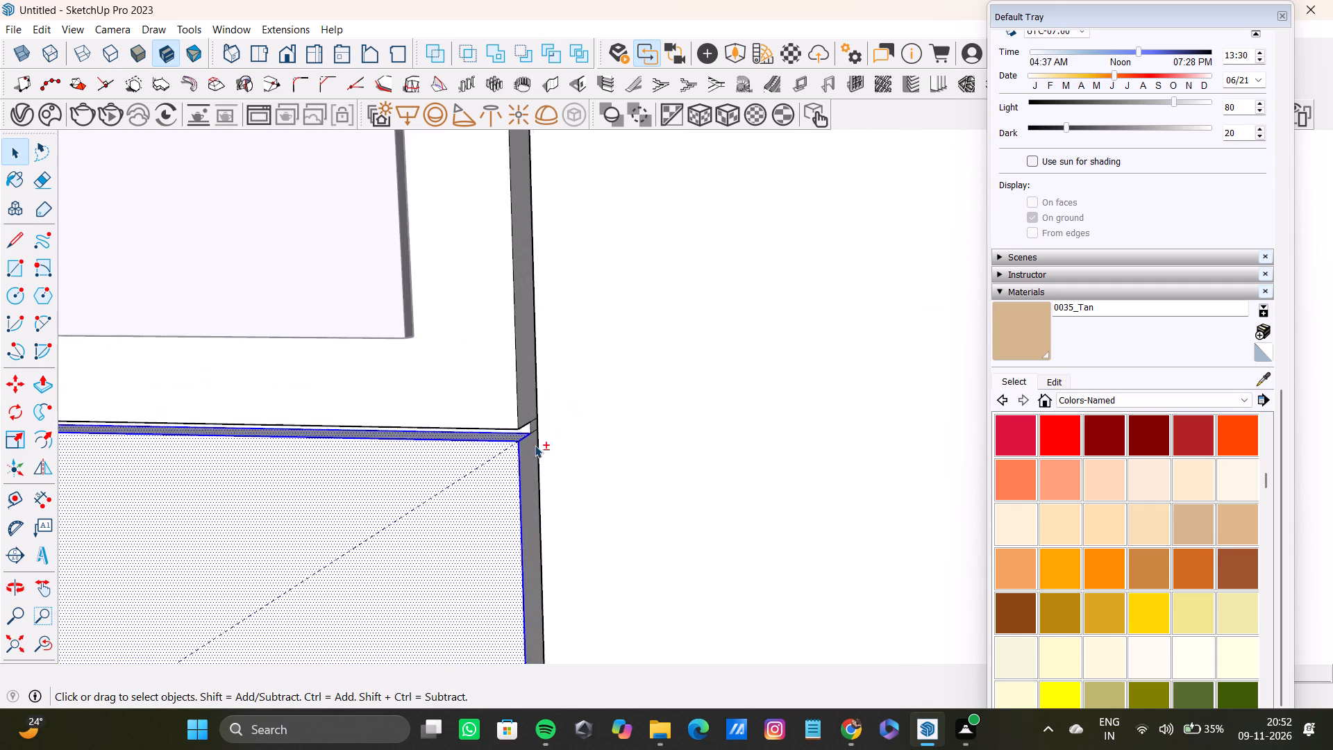
scroll(535, 445, up, 4)
shift+double_click(530, 461)
Add the upper, back and lower faces of the gap beneath the top drawer to the selection.
shift+scroll(530, 460, down, 5)
shift+middle_drag(531, 468, 557, 249)
shift+scroll(568, 349, down, 2)
shift+middle_drag(577, 471, 582, 369)
shift+scroll(544, 466, up, 2)
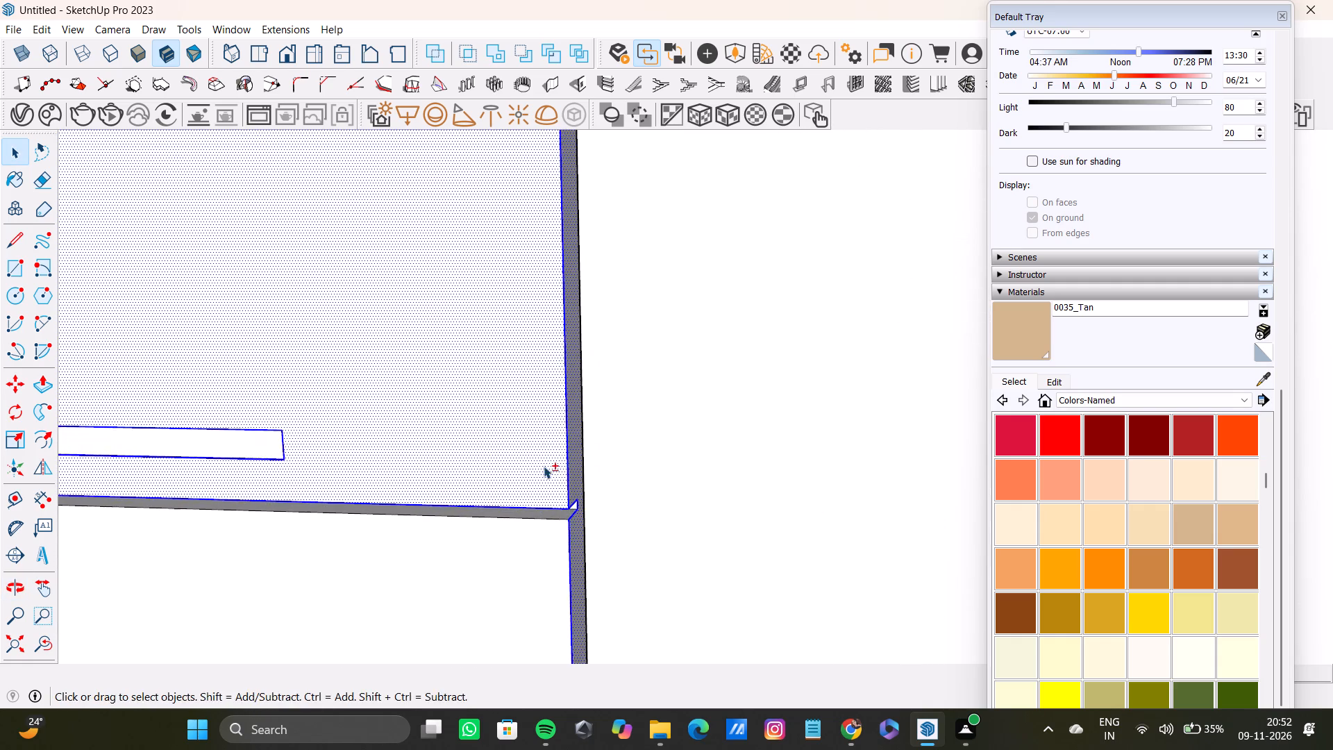
shift+scroll(544, 466, up, 5)
shift+middle_drag(566, 526, 572, 487)
shift+scroll(573, 487, up, 14)
middle_drag(571, 444, 570, 403)
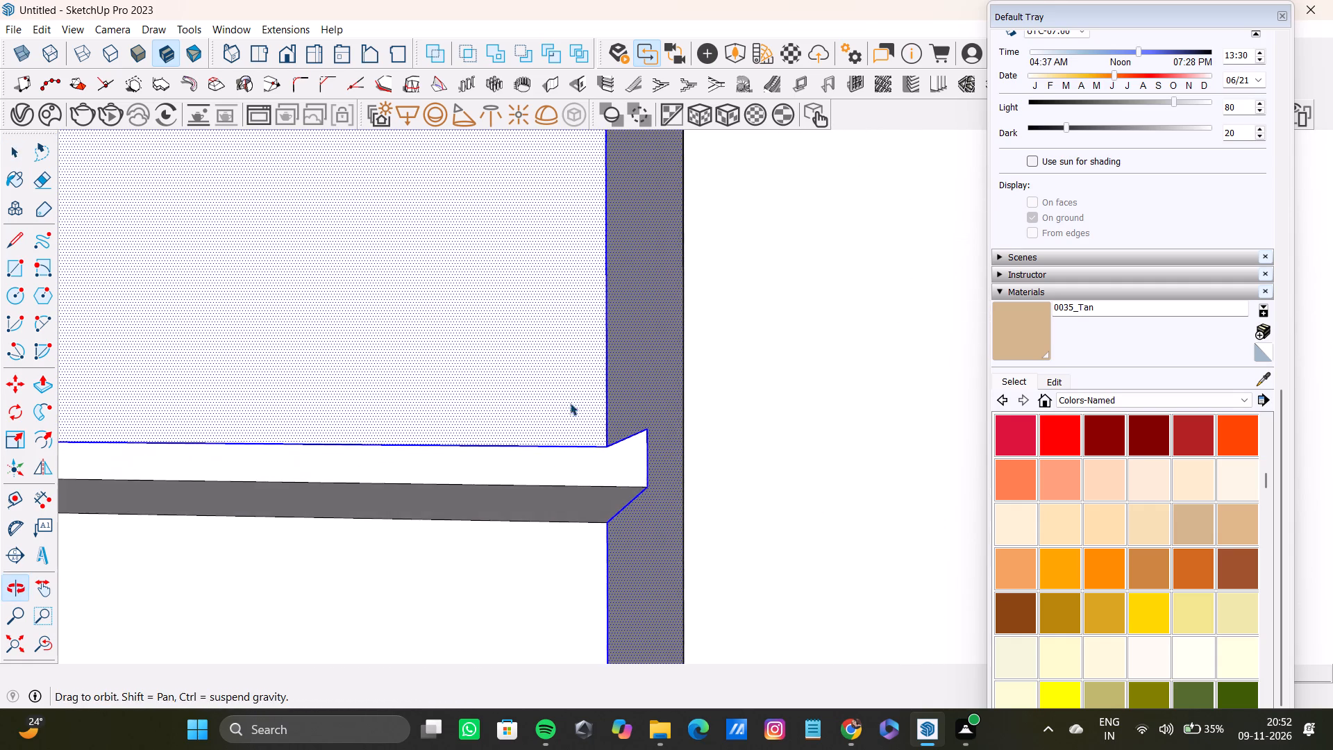
middle_drag(570, 403, 570, 404)
middle_drag(588, 516, 592, 458)
shift+scroll(592, 456, up, 4)
shift+double_click(595, 449)
shift+double_click(605, 503)
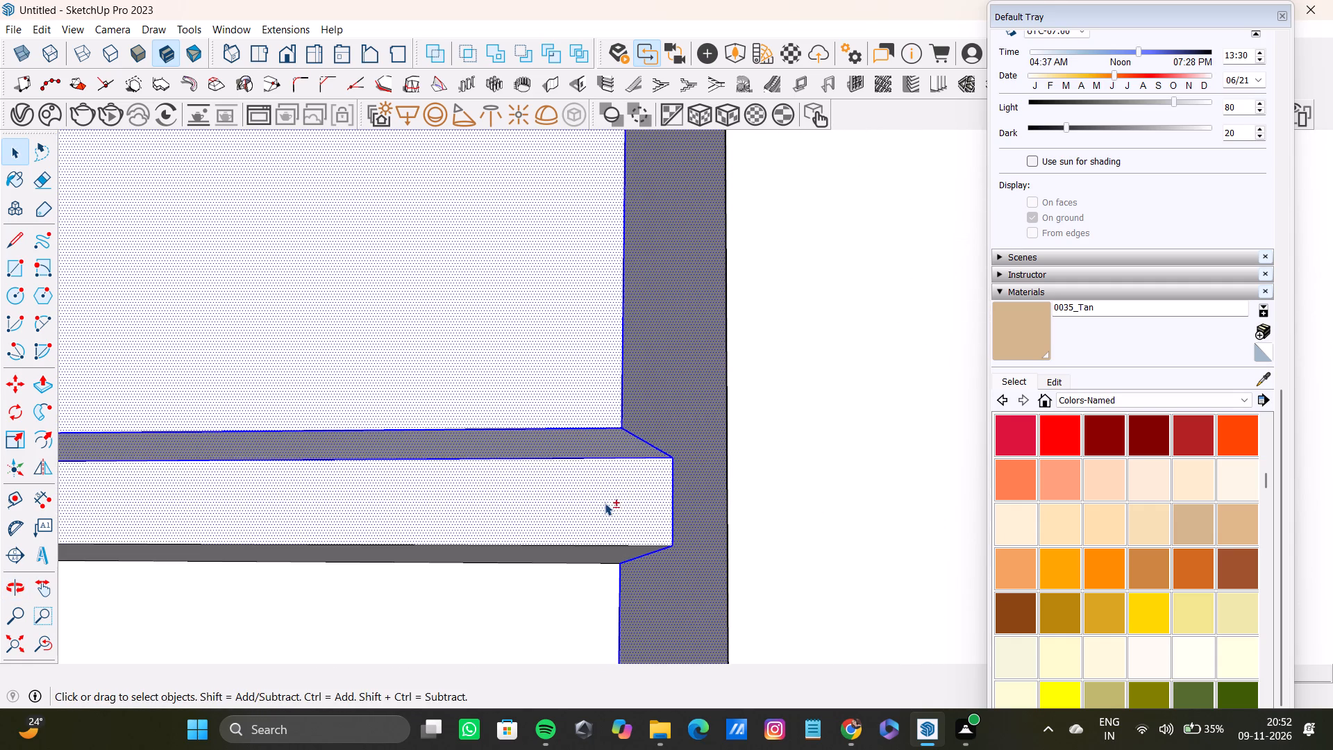
shift+double_click(601, 556)
Add the second drawer's front face and its edges to the selection.
shift+scroll(606, 531, down, 10)
shift+middle_click(606, 524)
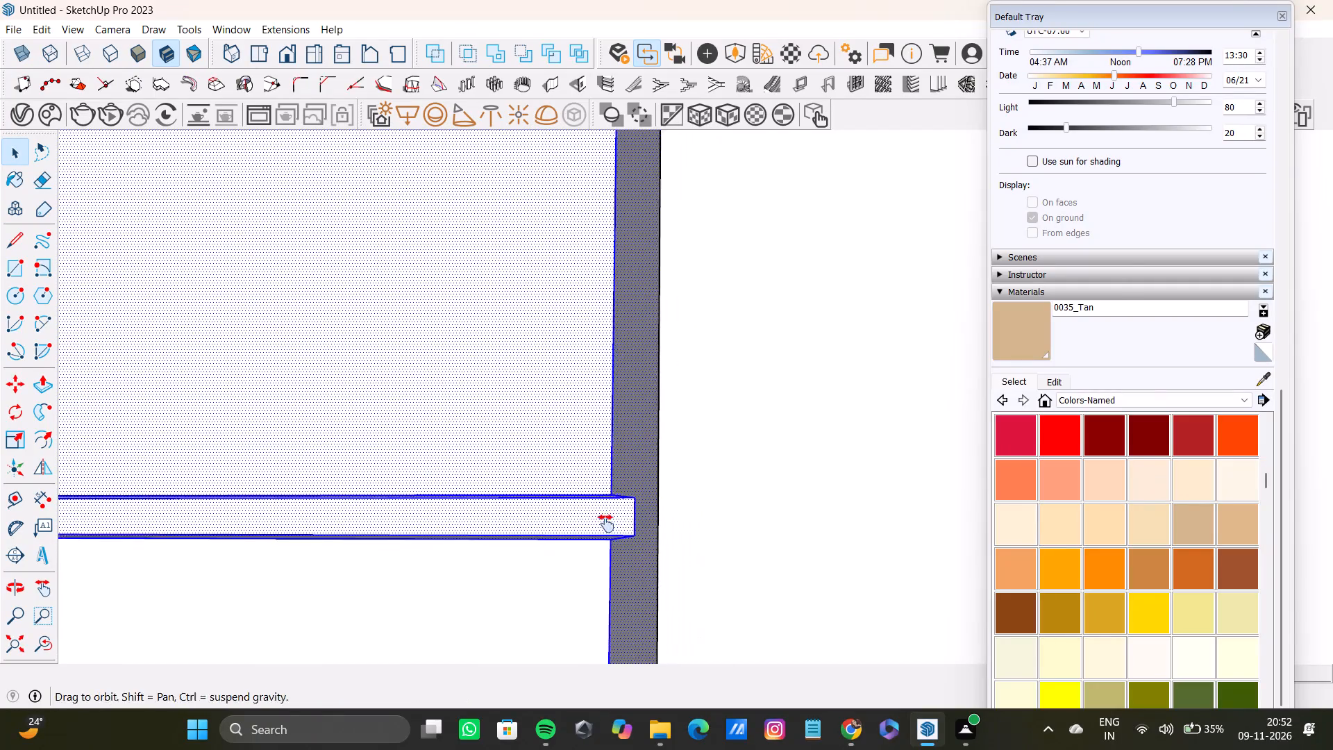
shift+scroll(606, 524, down, 9)
shift+middle_drag(597, 524, 744, 426)
shift+double_click(645, 479)
Add the upper, back and lower faces of the gap beneath the second drawer and the third drawer's front to the selection.
shift+scroll(652, 499, down, 3)
shift+middle_drag(633, 559, 670, 374)
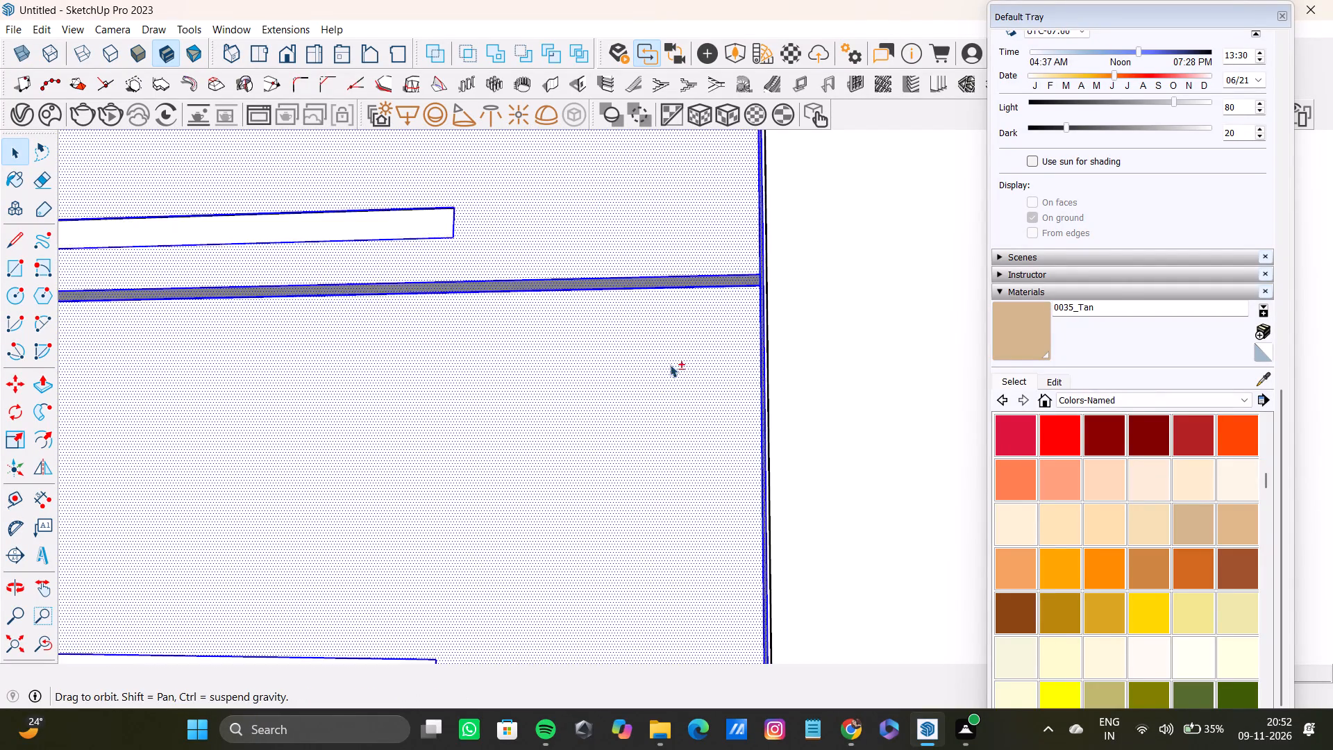
shift+scroll(674, 389, down, 5)
shift+middle_drag(654, 513, 682, 299)
shift+scroll(707, 326, up, 9)
shift+middle_drag(744, 470, 682, 373)
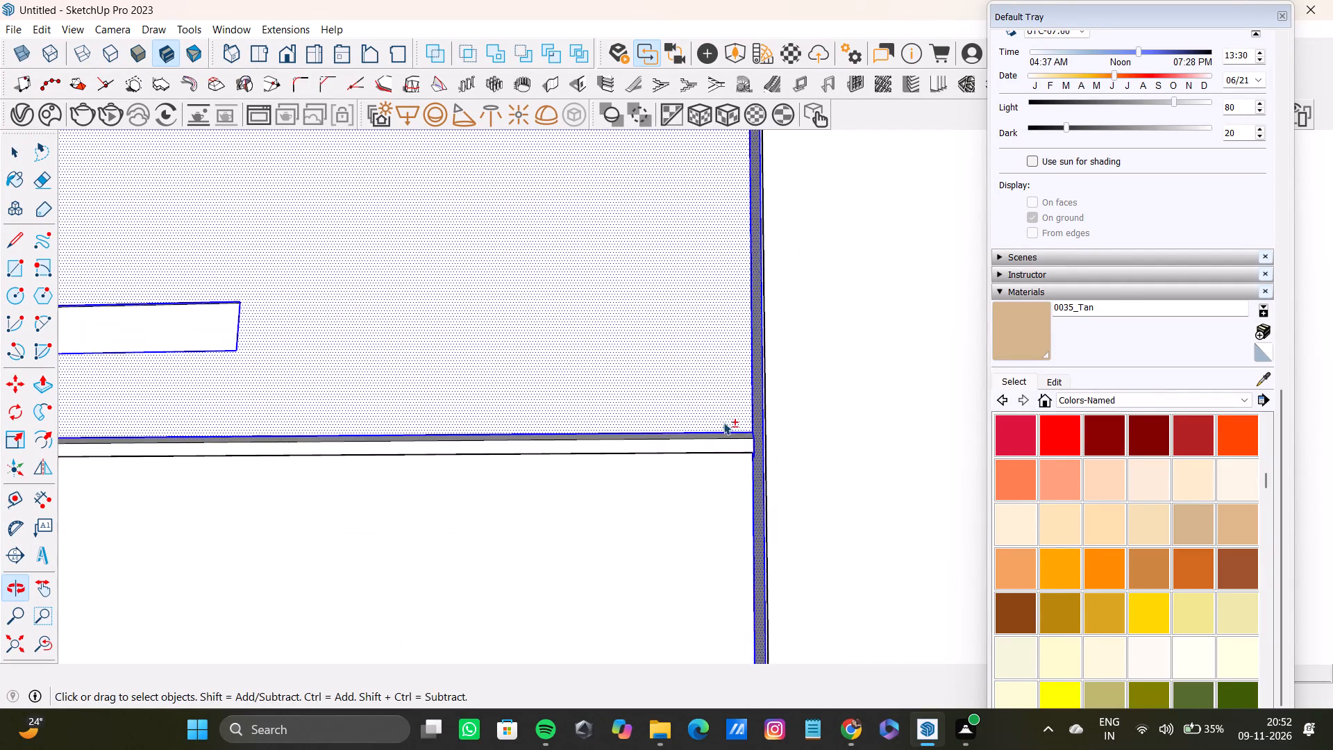
shift+scroll(745, 441, up, 5)
middle_drag(748, 443, 709, 429)
scroll(729, 431, up, 8)
shift+double_click(737, 419)
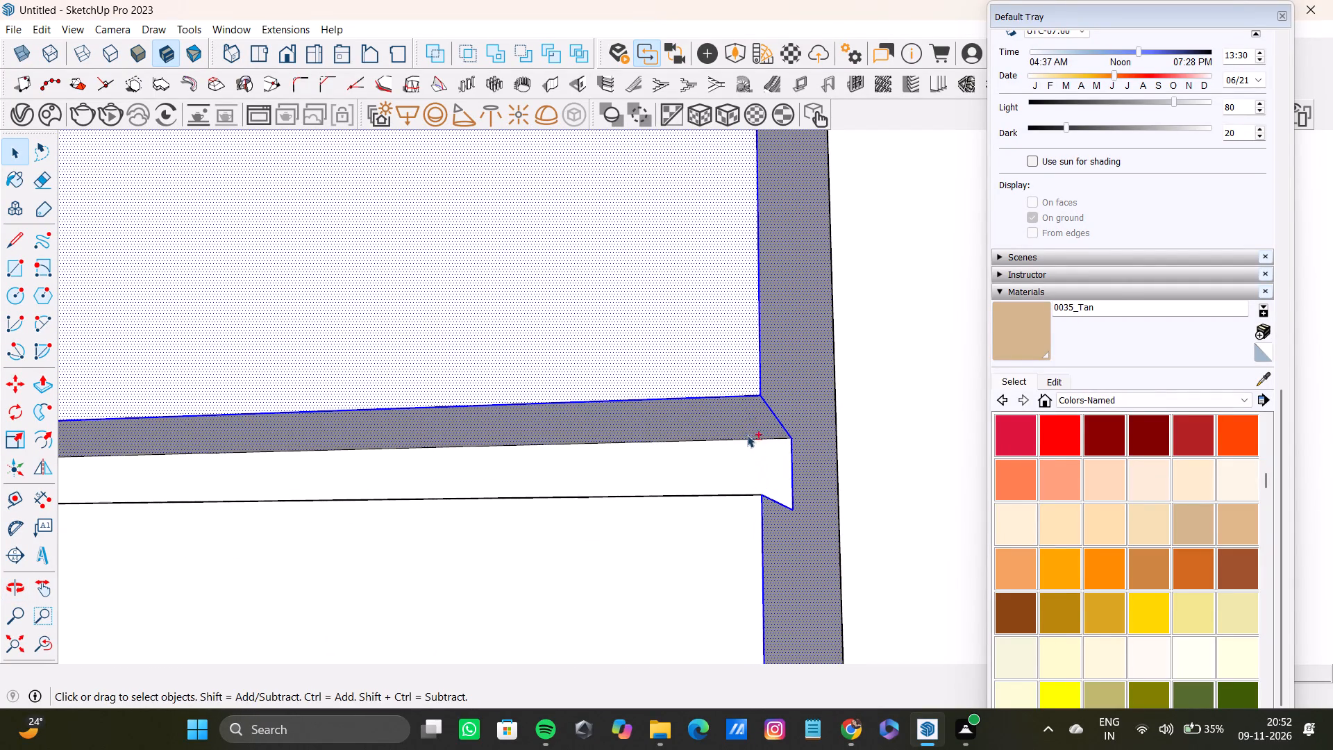
shift+double_click(750, 457)
shift+double_click(756, 422)
middle_drag(756, 422, 737, 550)
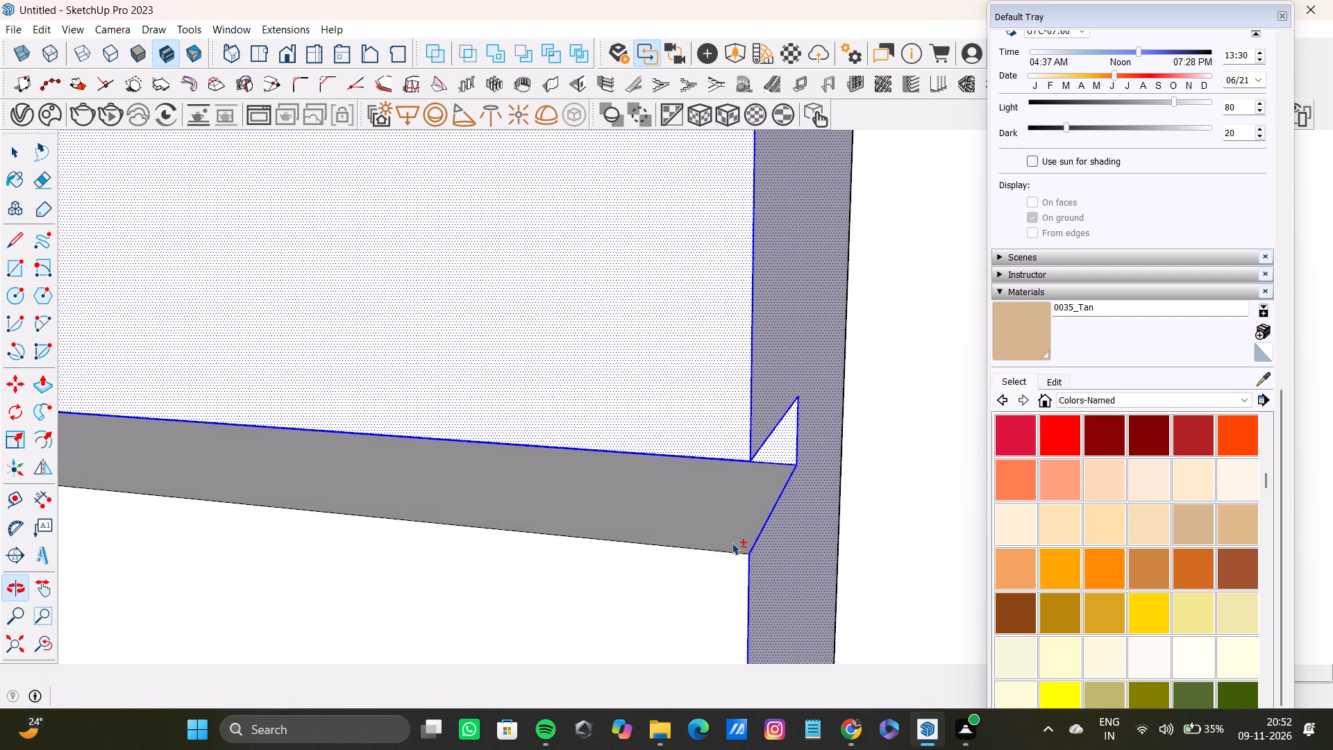
shift+double_click(730, 515)
shift+double_click(703, 560)
Add the upper, back and lower faces of the gap beneath the third drawer and the fourth drawer's front to the selection.
shift+scroll(706, 548, down, 15)
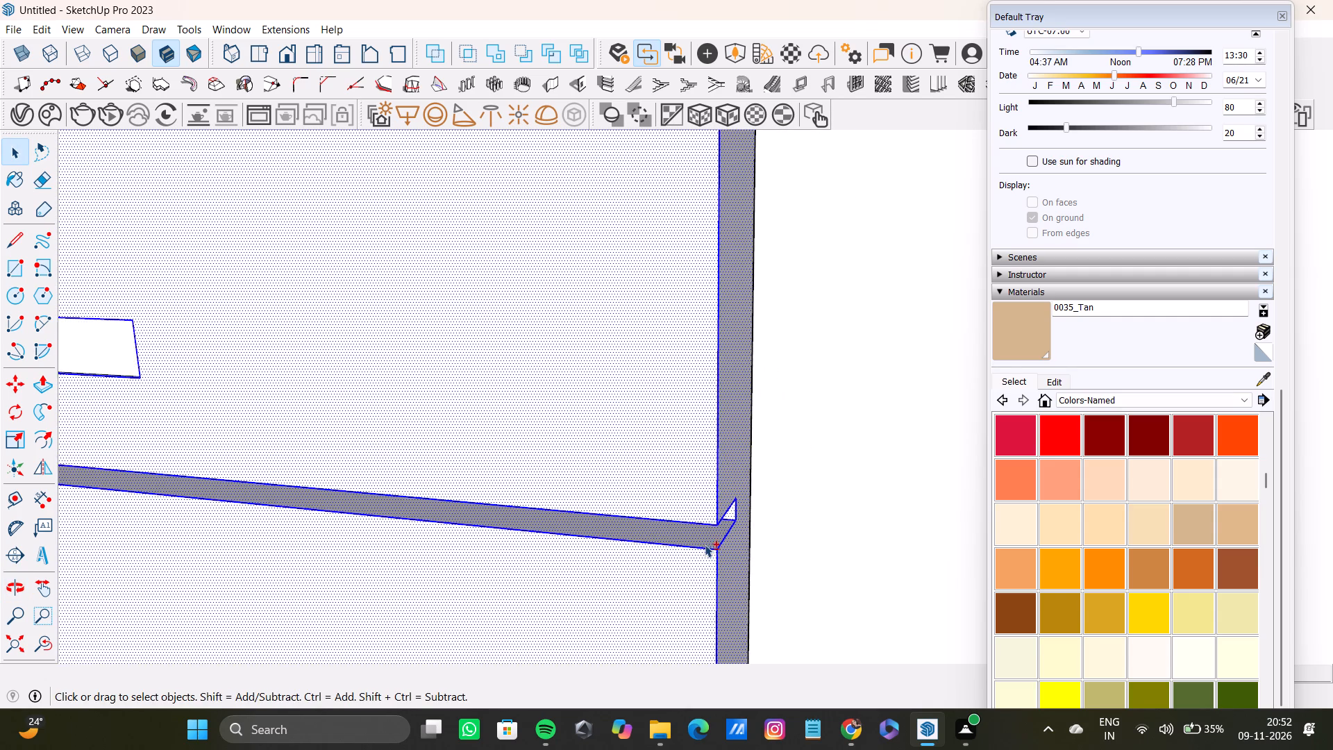
shift+scroll(705, 544, down, 9)
shift+middle_drag(706, 544, 635, 231)
shift+scroll(619, 394, down, 4)
shift+middle_drag(612, 496, 636, 335)
shift+scroll(635, 442, up, 11)
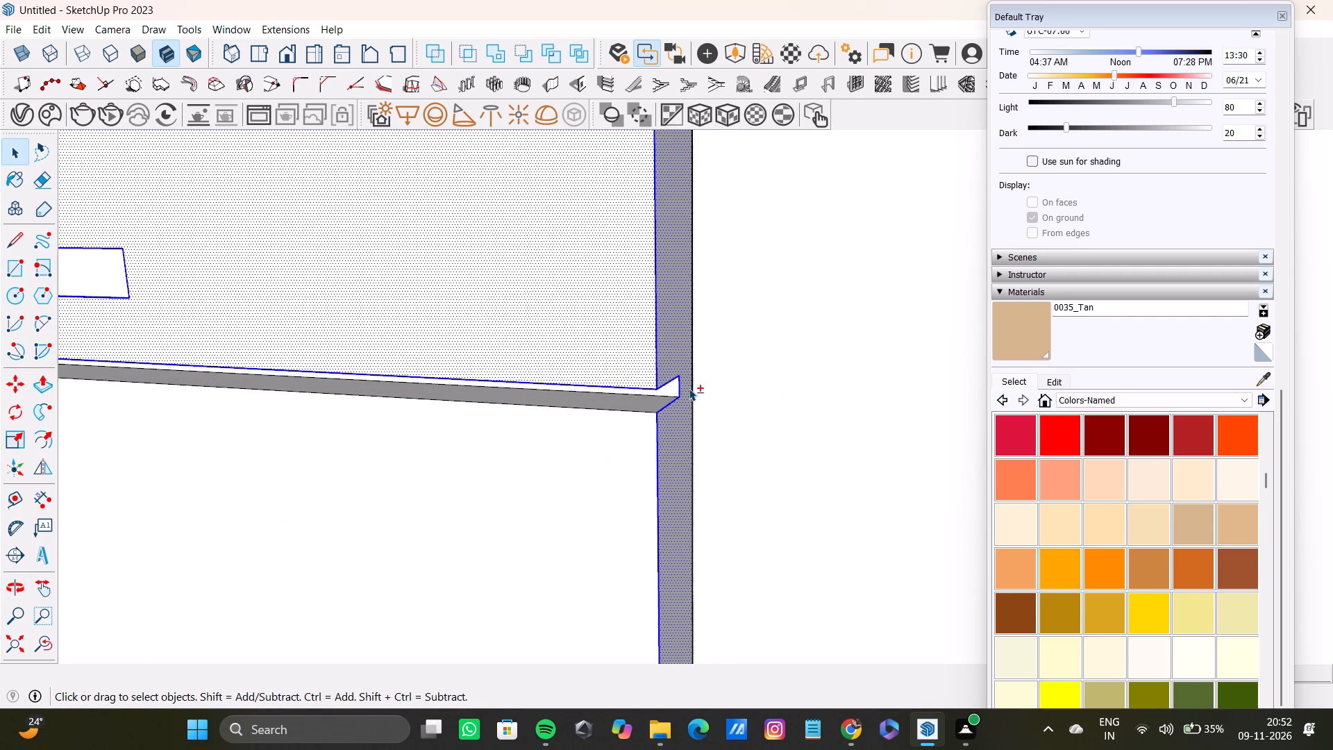
shift+scroll(689, 388, up, 10)
middle_drag(666, 394, 607, 228)
scroll(621, 287, up, 3)
shift+click(638, 349)
shift+drag(639, 349, 649, 352)
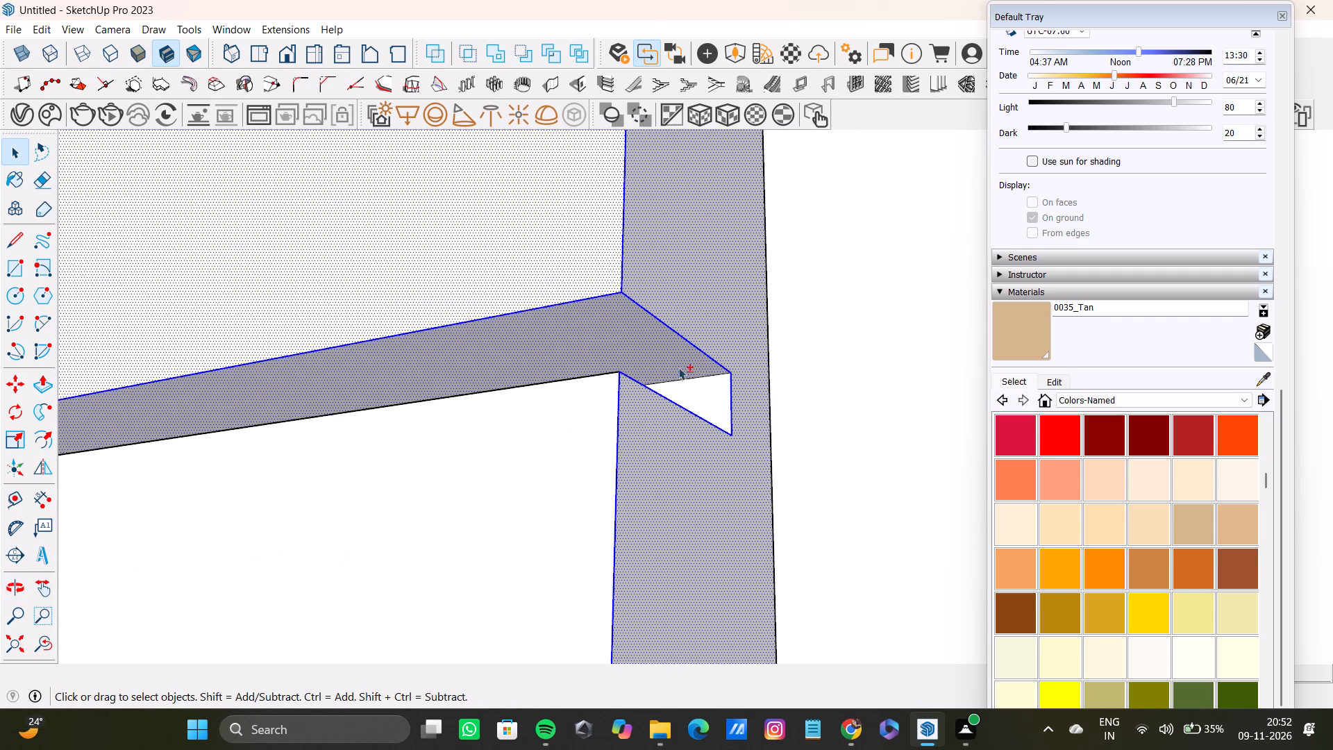
shift+double_click(706, 408)
middle_drag(589, 366, 610, 560)
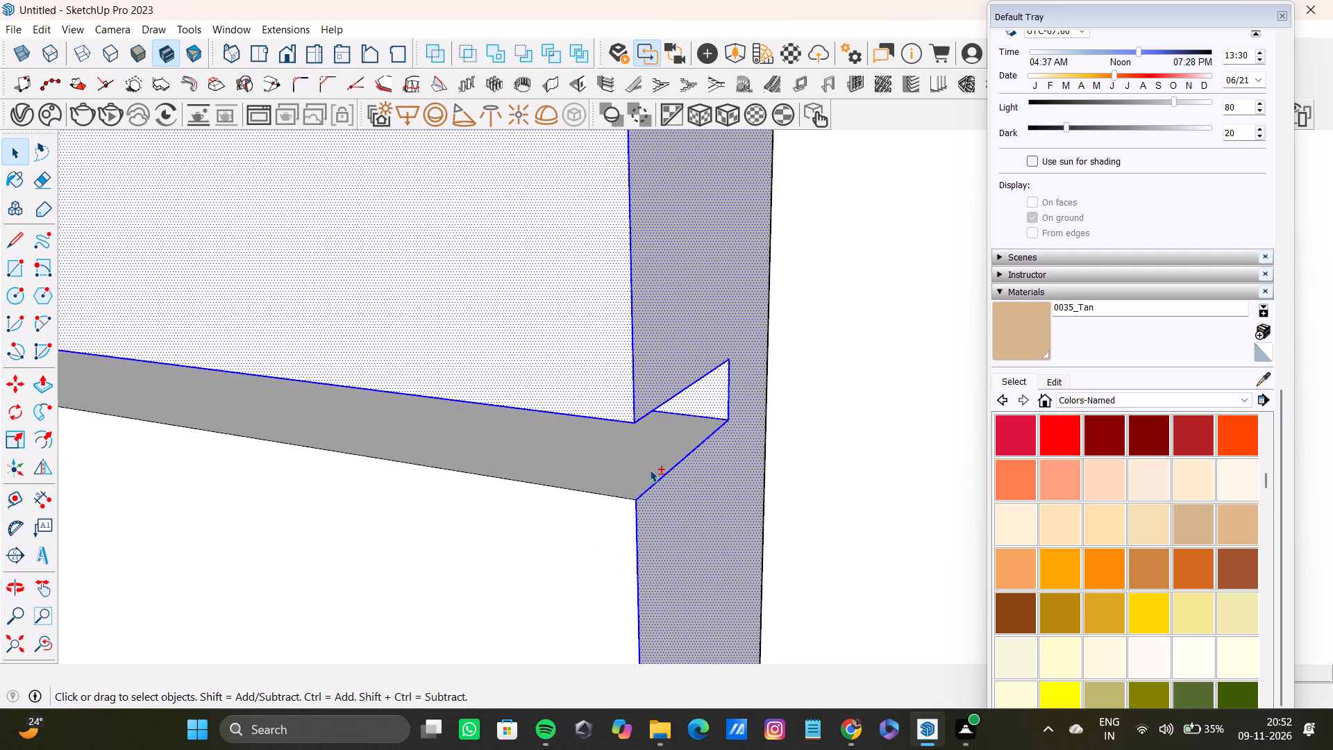
shift+double_click(650, 469)
shift+double_click(571, 549)
Add the upper, back and lower faces of the gap beneath the fourth drawer and the bottom drawer's front to the selection.
shift+scroll(595, 542, down, 15)
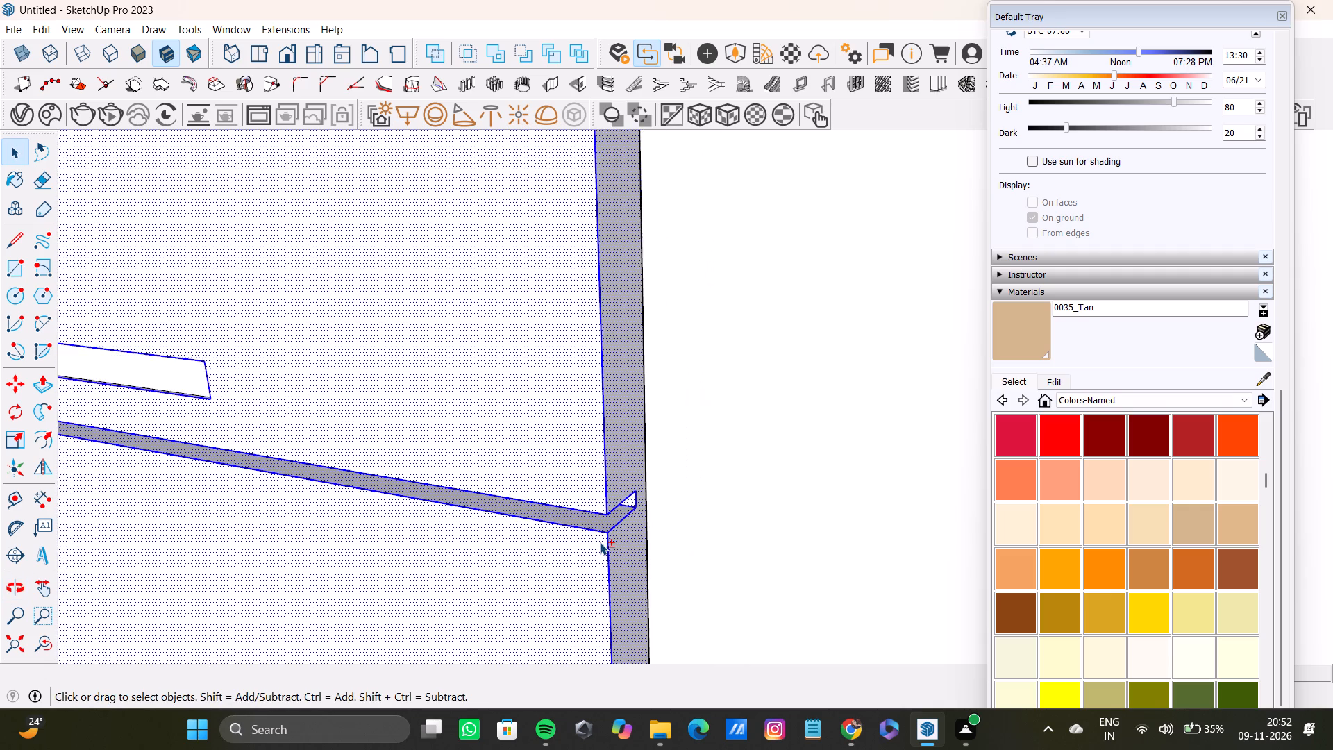
shift+scroll(600, 542, down, 17)
shift+middle_drag(592, 560, 593, 310)
shift+scroll(598, 512, up, 4)
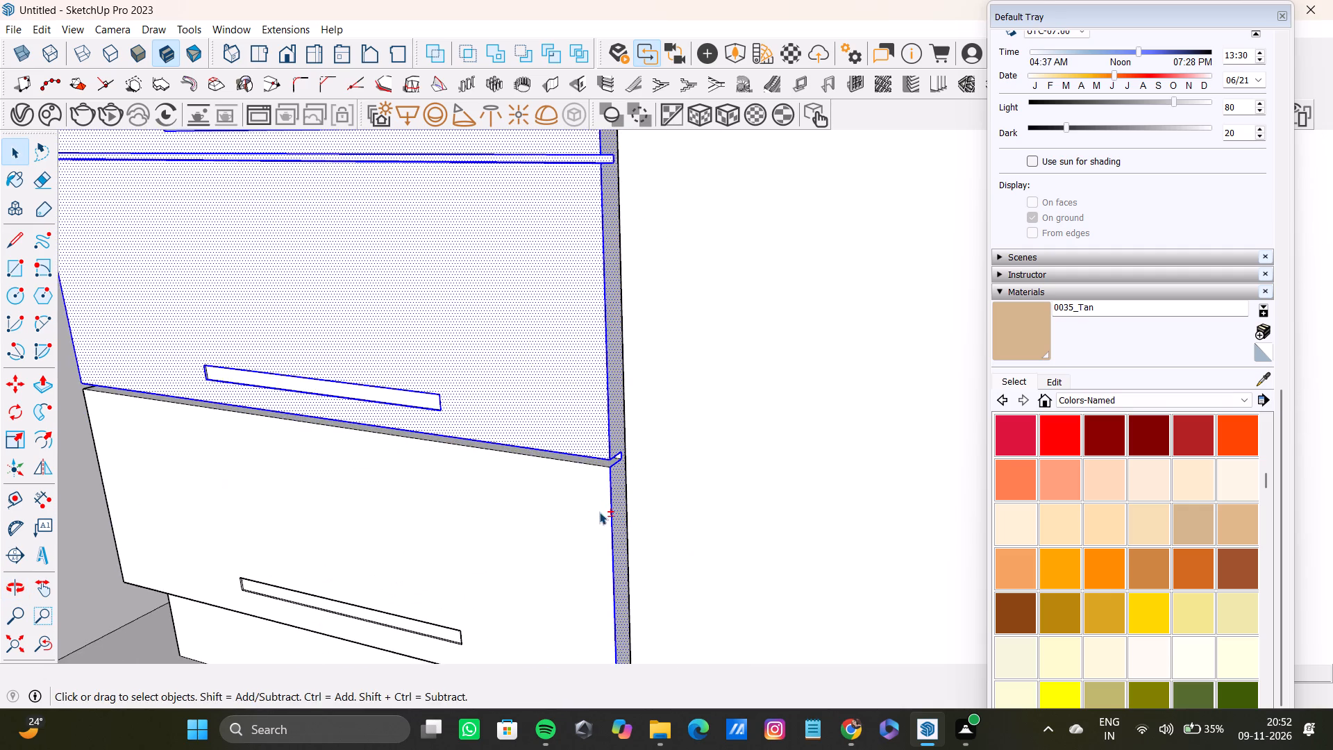
shift+scroll(599, 512, up, 15)
middle_drag(600, 515, 569, 335)
shift+scroll(569, 467, up, 3)
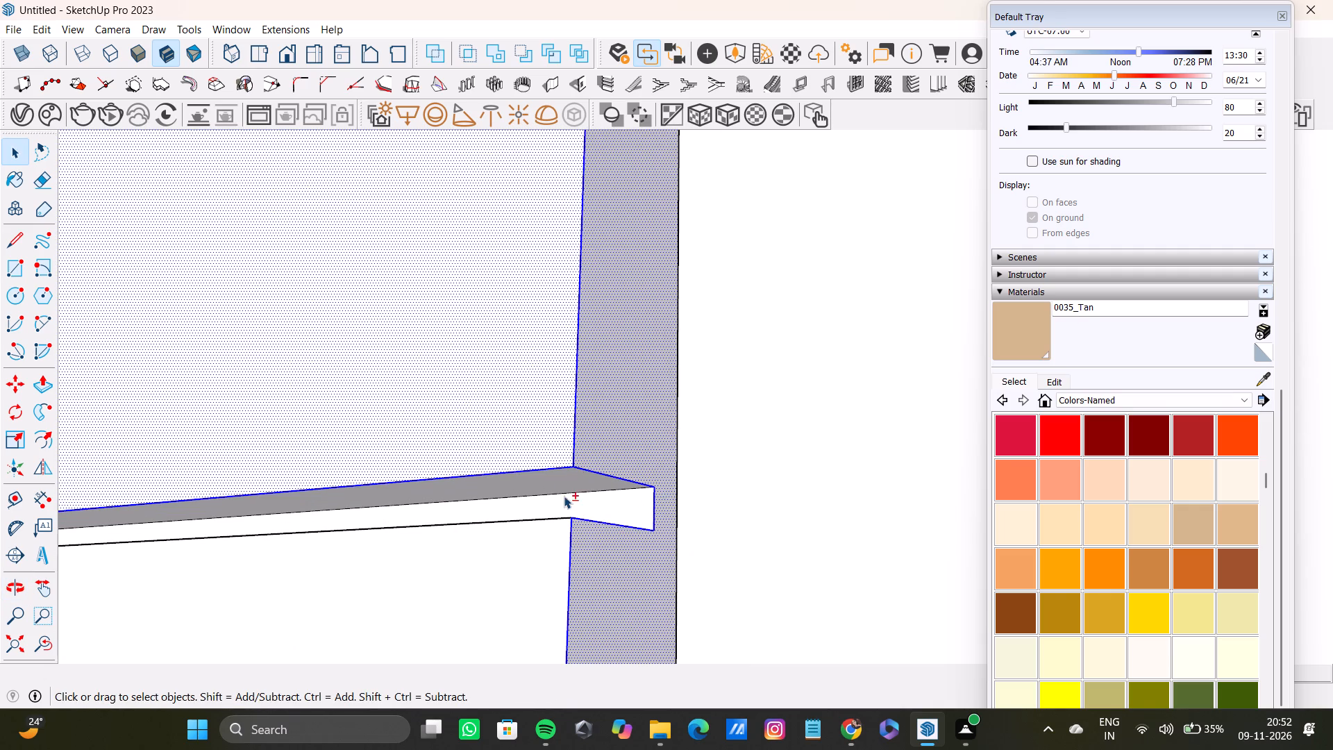
shift+double_click(570, 482)
shift+double_click(590, 503)
middle_drag(582, 490, 578, 592)
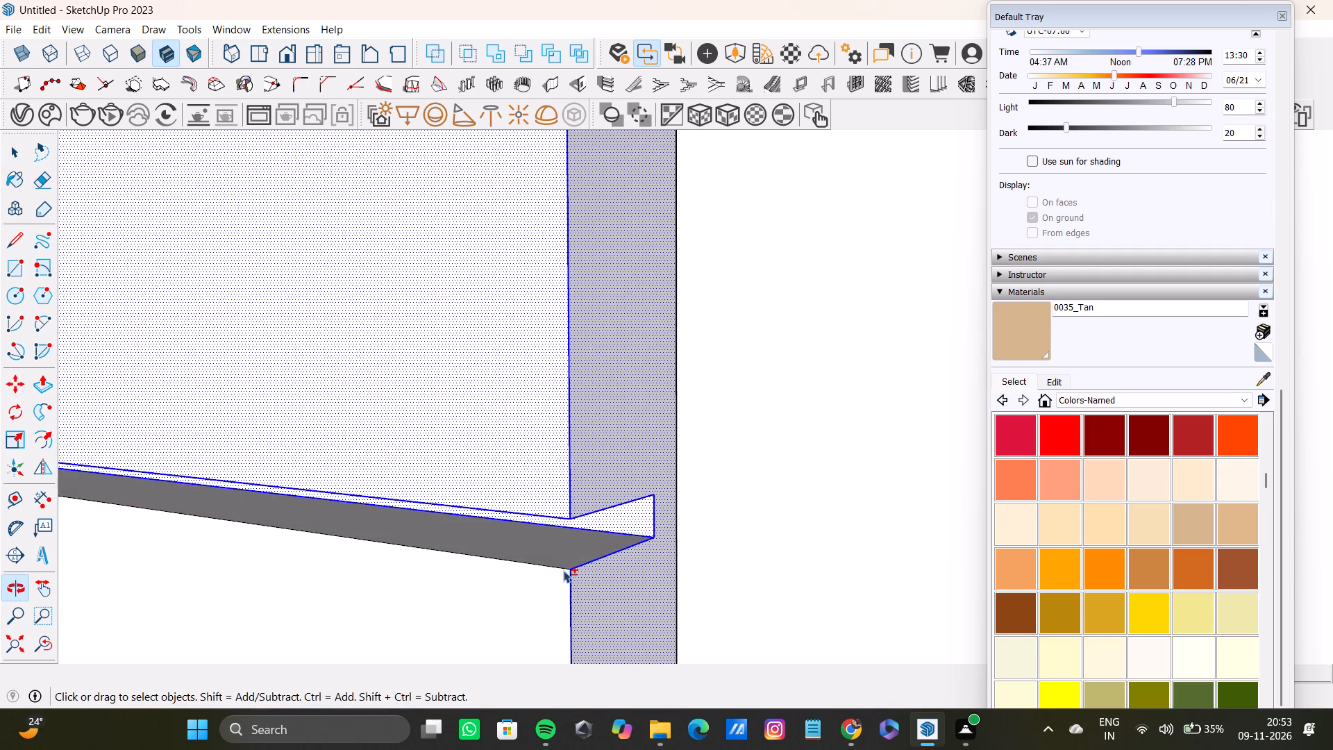
shift+double_click(566, 551)
shift+double_click(528, 597)
Add the underside face of the bottom drawer to the selection.
shift+scroll(551, 551, down, 5)
shift+middle_drag(545, 578, 575, 424)
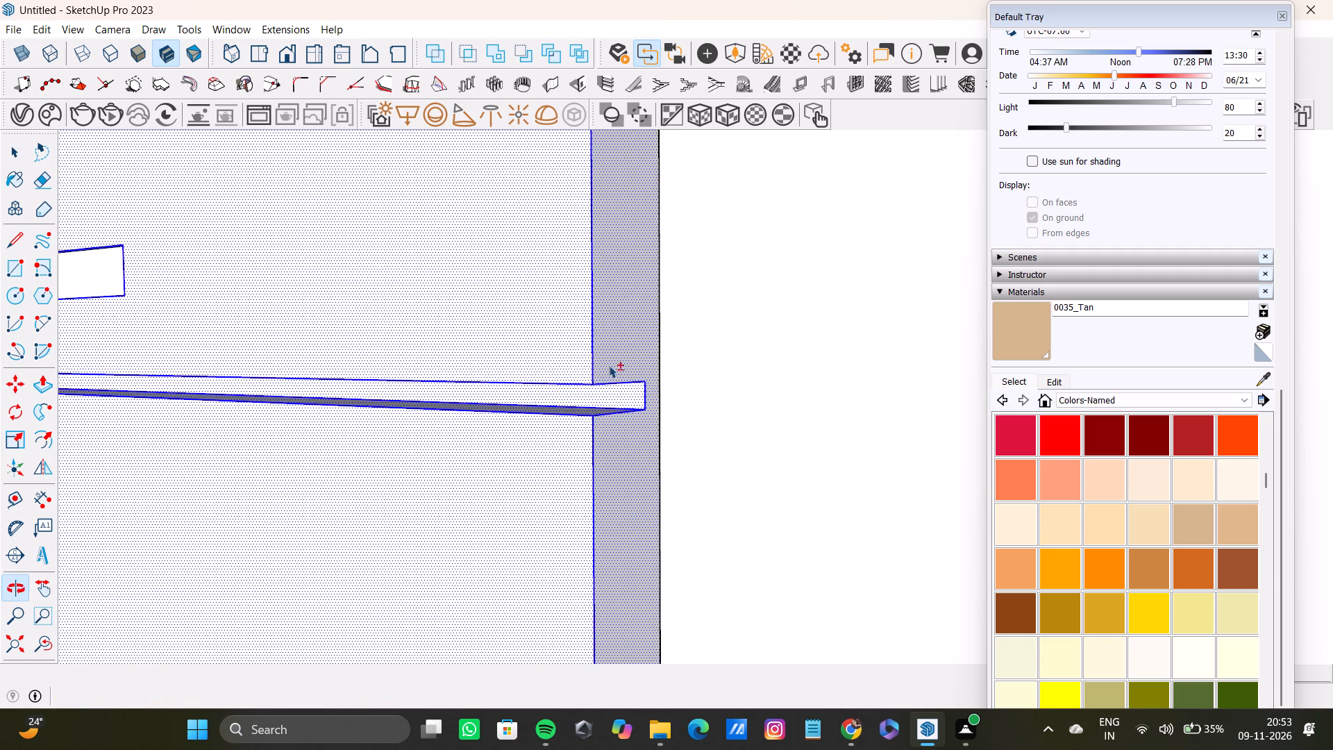
shift+scroll(634, 458, down, 5)
shift+middle_drag(646, 556, 629, 440)
shift+scroll(634, 467, down, 4)
shift+middle_drag(635, 484, 610, 341)
shift+middle_drag(601, 475, 590, 346)
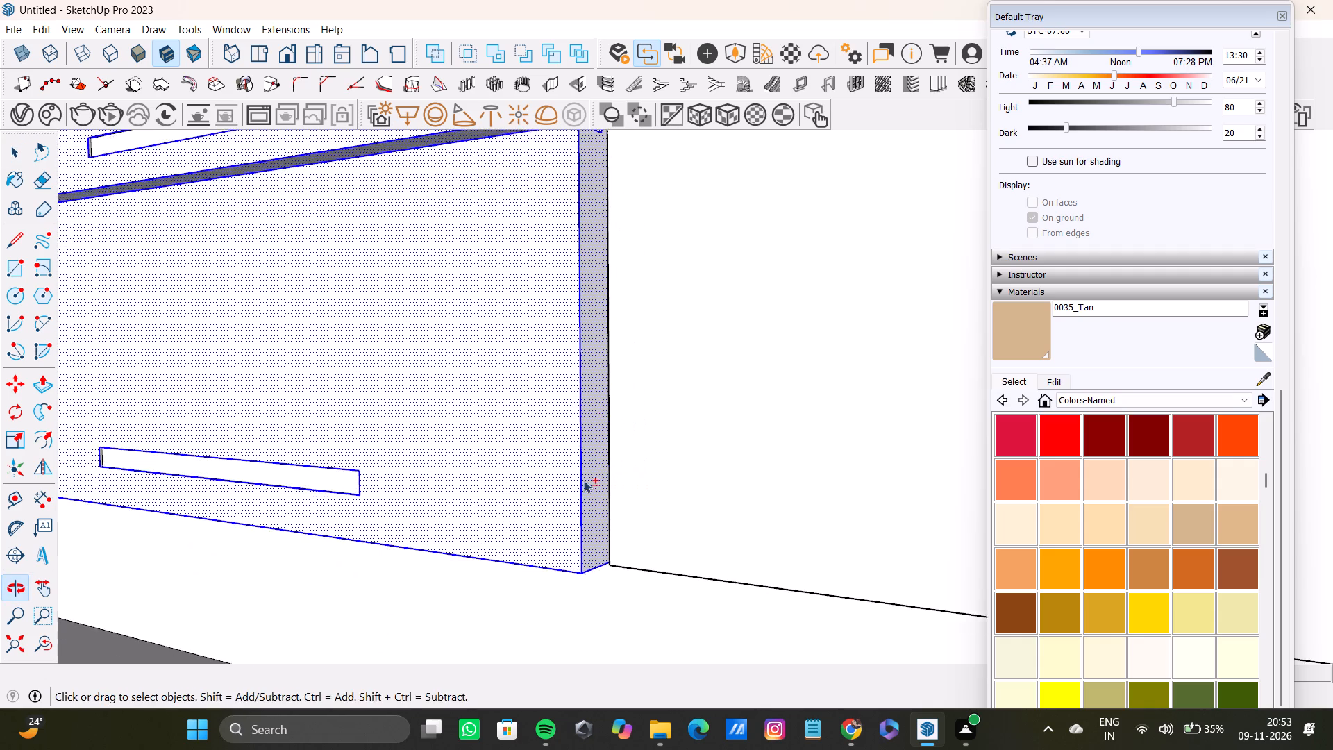
shift+scroll(584, 481, up, 3)
shift+middle_drag(570, 499, 683, 446)
scroll(673, 551, up, 4)
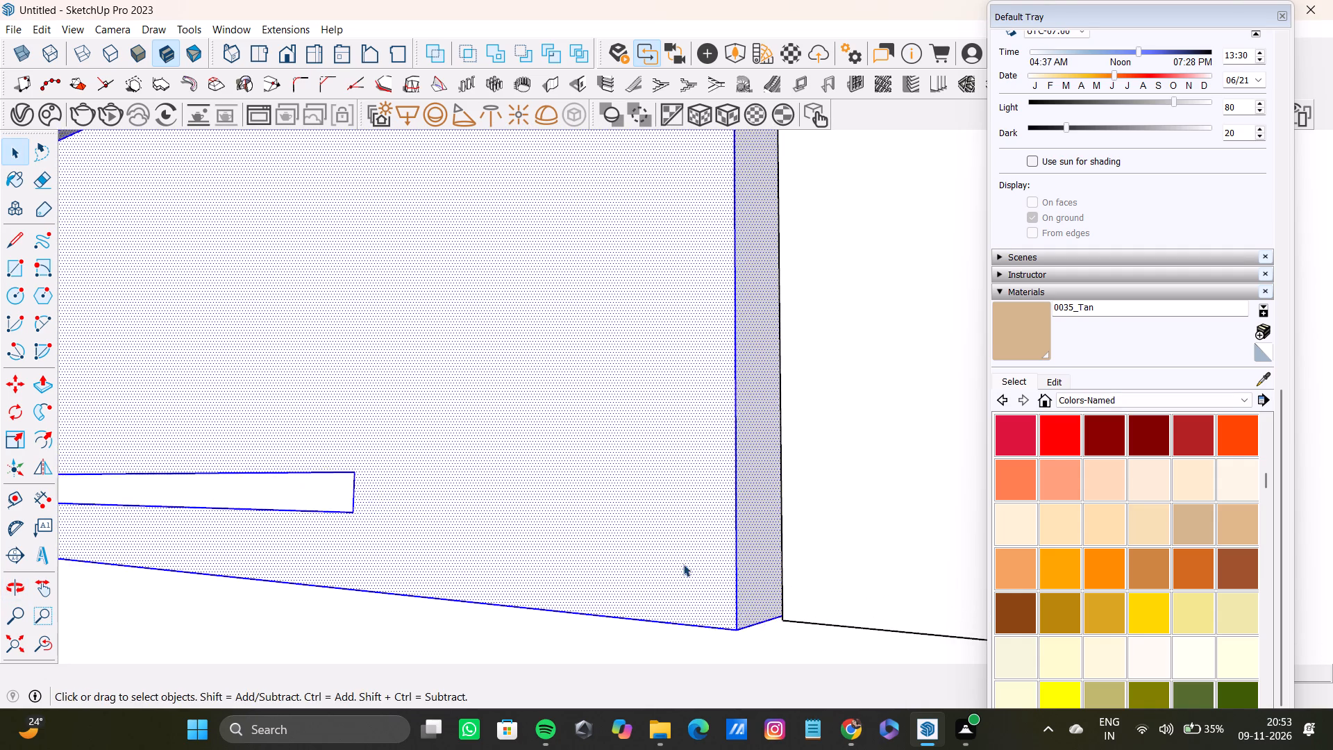
scroll(683, 564, up, 3)
middle_drag(712, 593, 691, 408)
scroll(762, 576, up, 3)
middle_drag(748, 550, 738, 487)
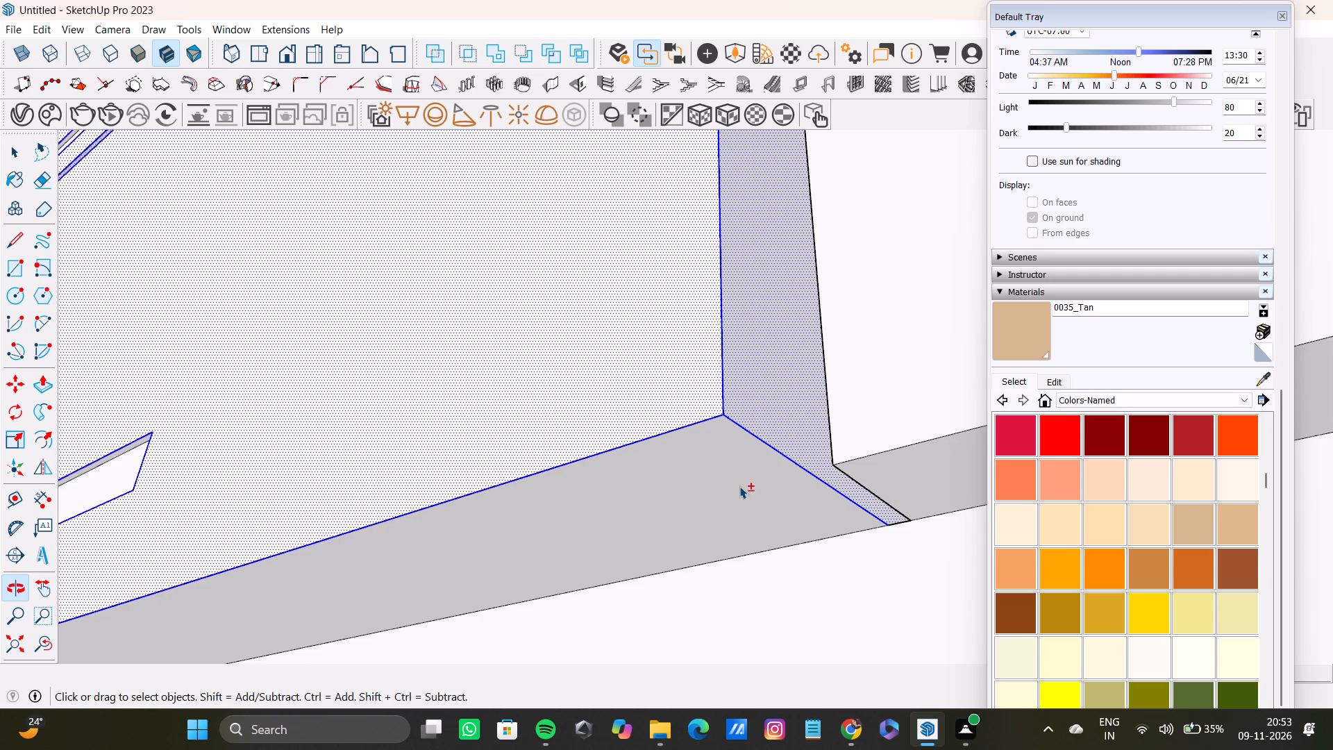
shift+click(739, 485)
Examine the selected drawer stack from the front and along its side and upper edges for missed faces.
shift+scroll(648, 497, down, 4)
shift+middle_drag(464, 412, 1041, 639)
middle_drag(510, 512, 528, 508)
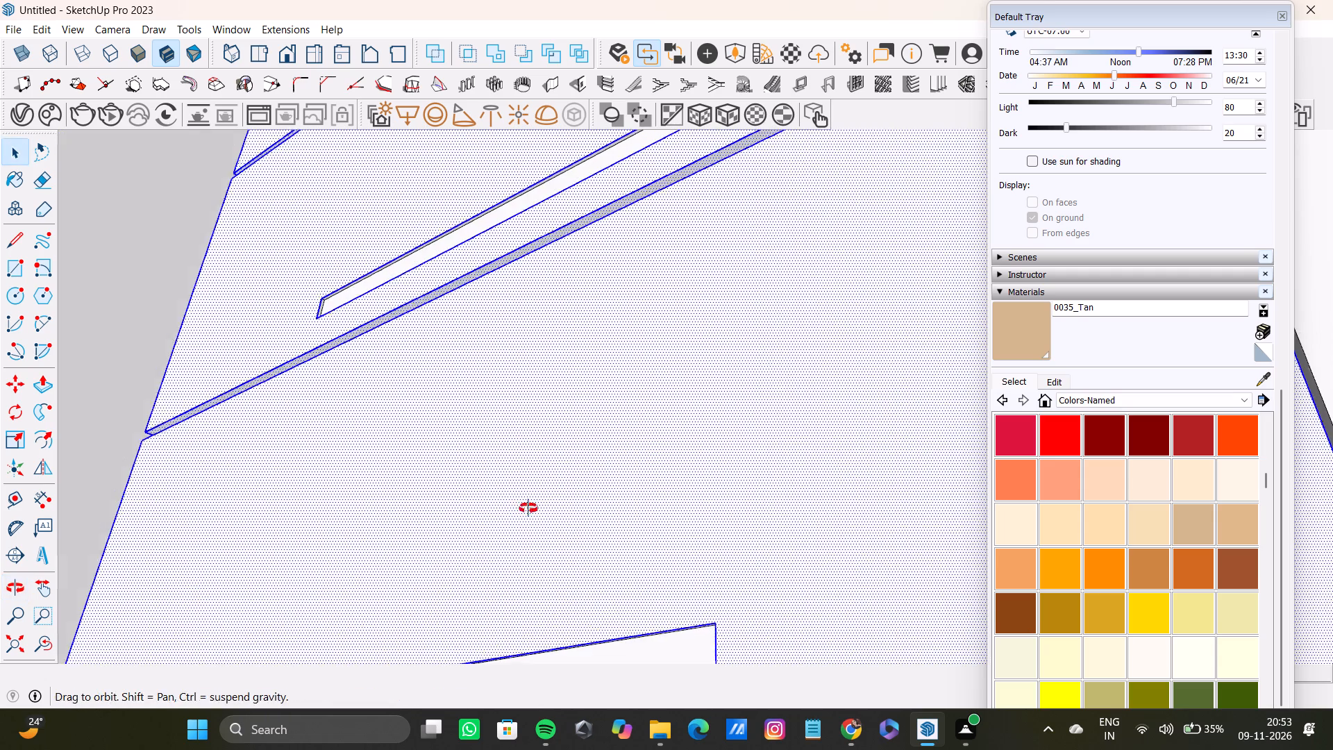
middle_drag(528, 508, 732, 540)
click(20, 639)
middle_drag(293, 547, 573, 656)
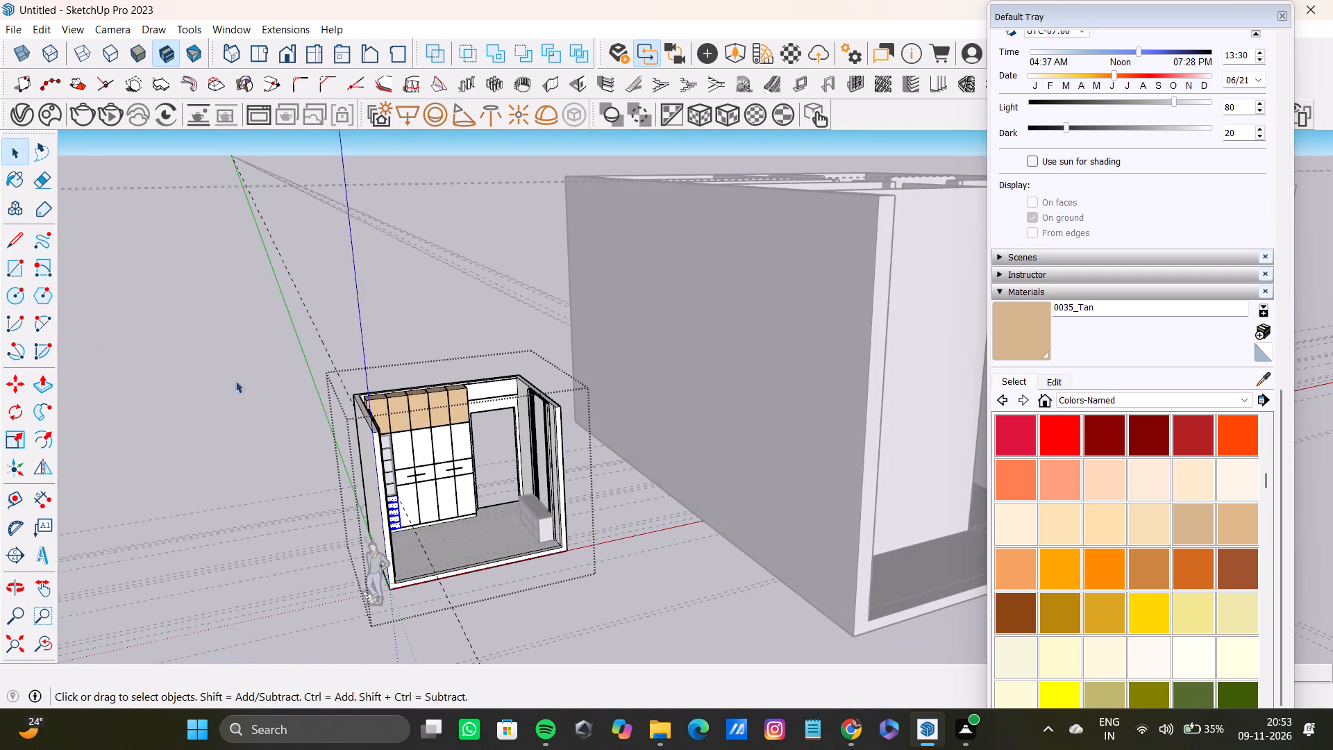
scroll(403, 485, up, 20)
shift+middle_drag(333, 531, 367, 460)
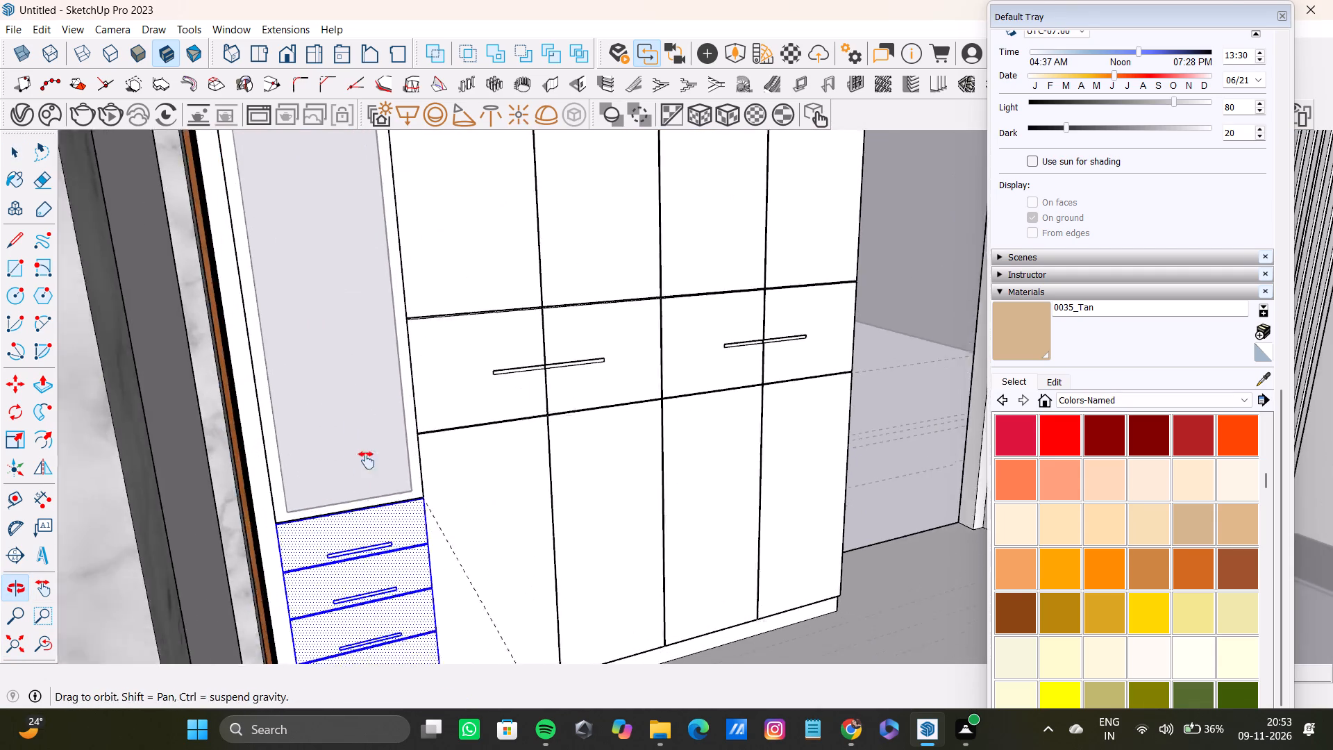
shift+middle_drag(367, 460, 380, 445)
scroll(290, 503, up, 3)
middle_drag(451, 536, 318, 536)
middle_drag(797, 580, 669, 618)
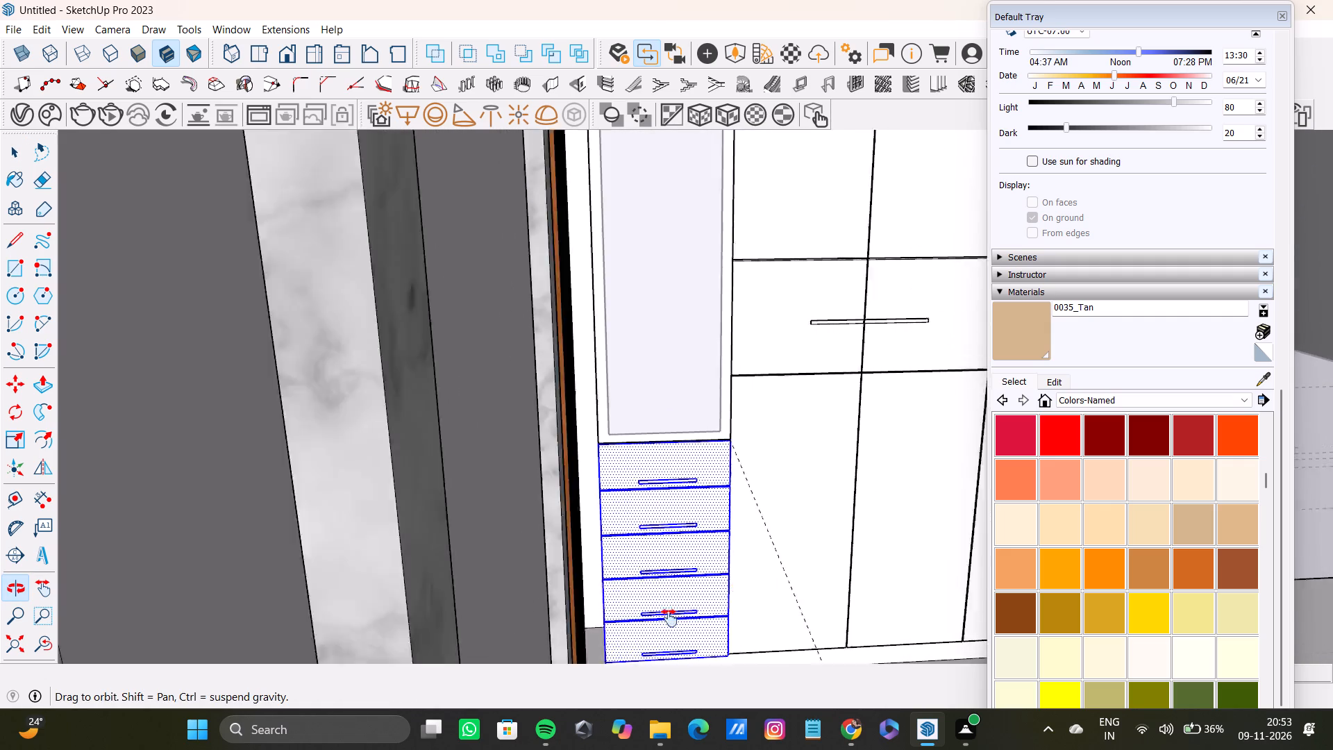
middle_drag(669, 618, 633, 622)
scroll(499, 546, up, 20)
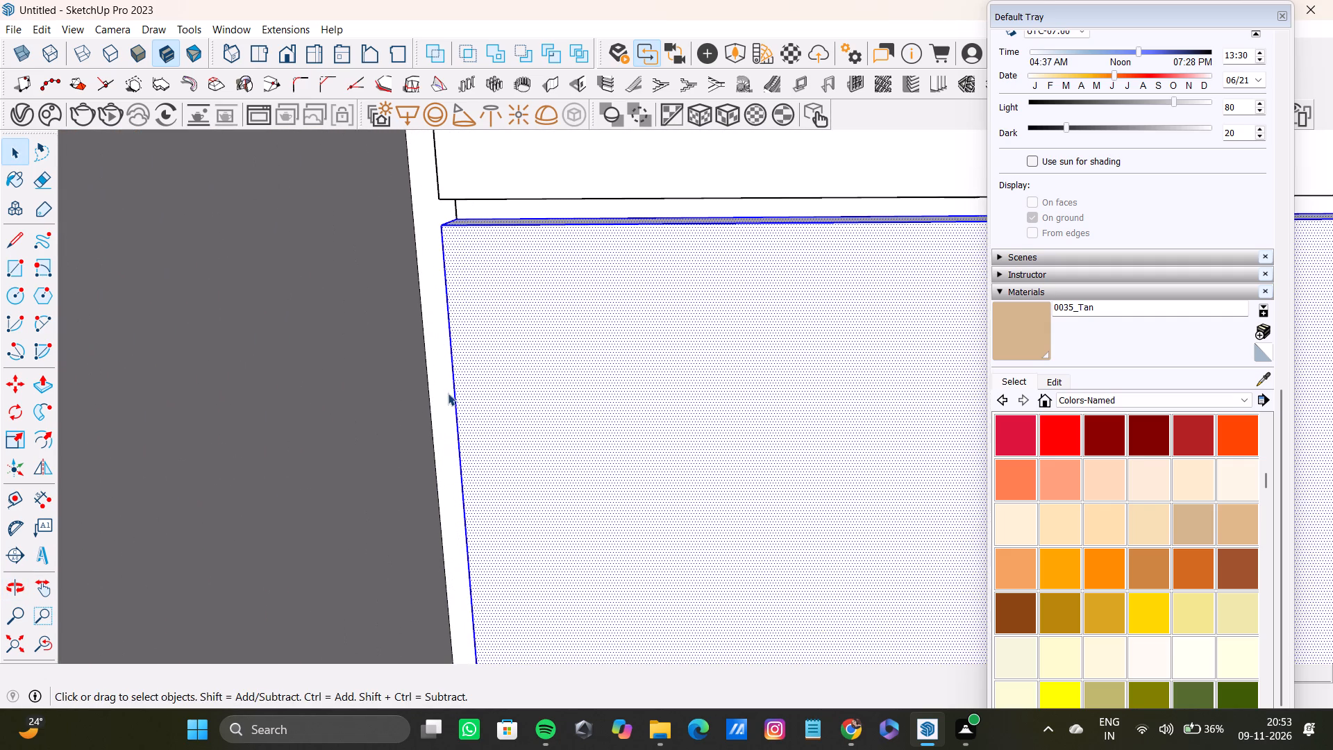
scroll(451, 375, up, 4)
scroll(489, 388, down, 1)
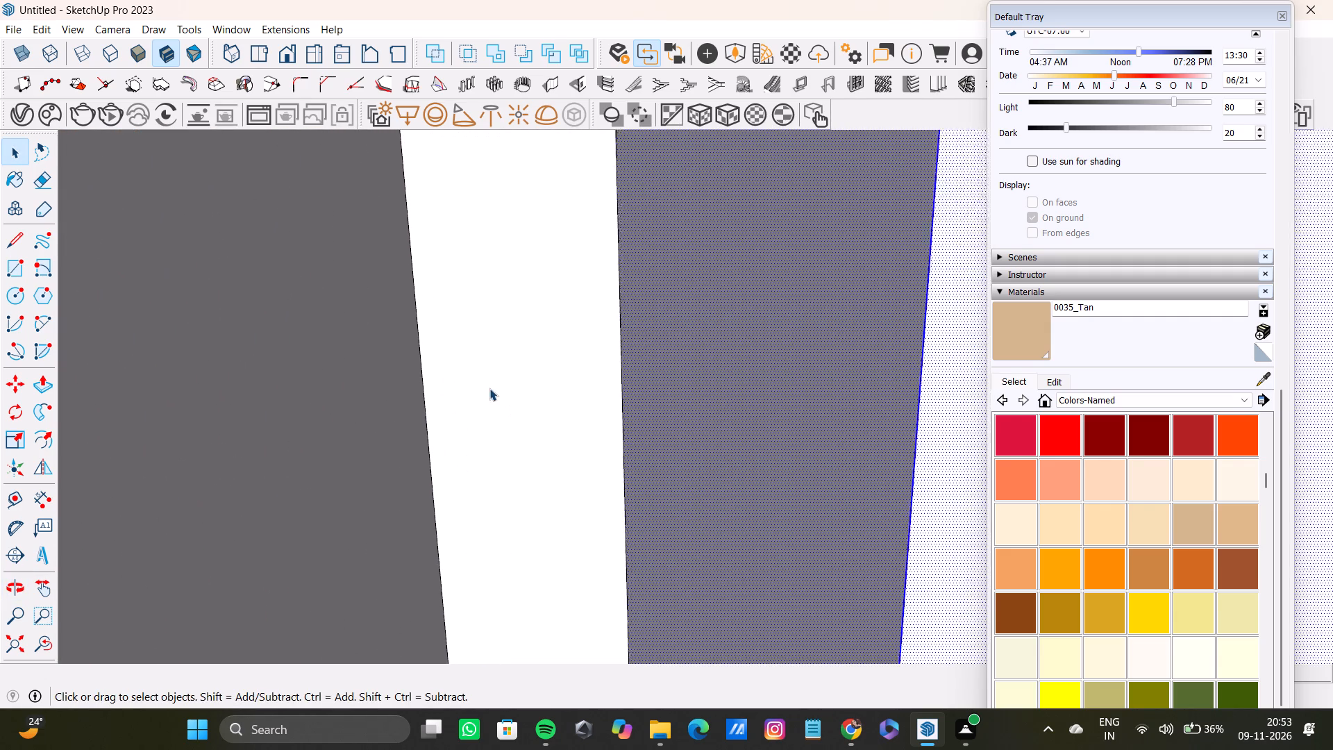
scroll(489, 388, down, 5)
middle_drag(491, 396, 581, 476)
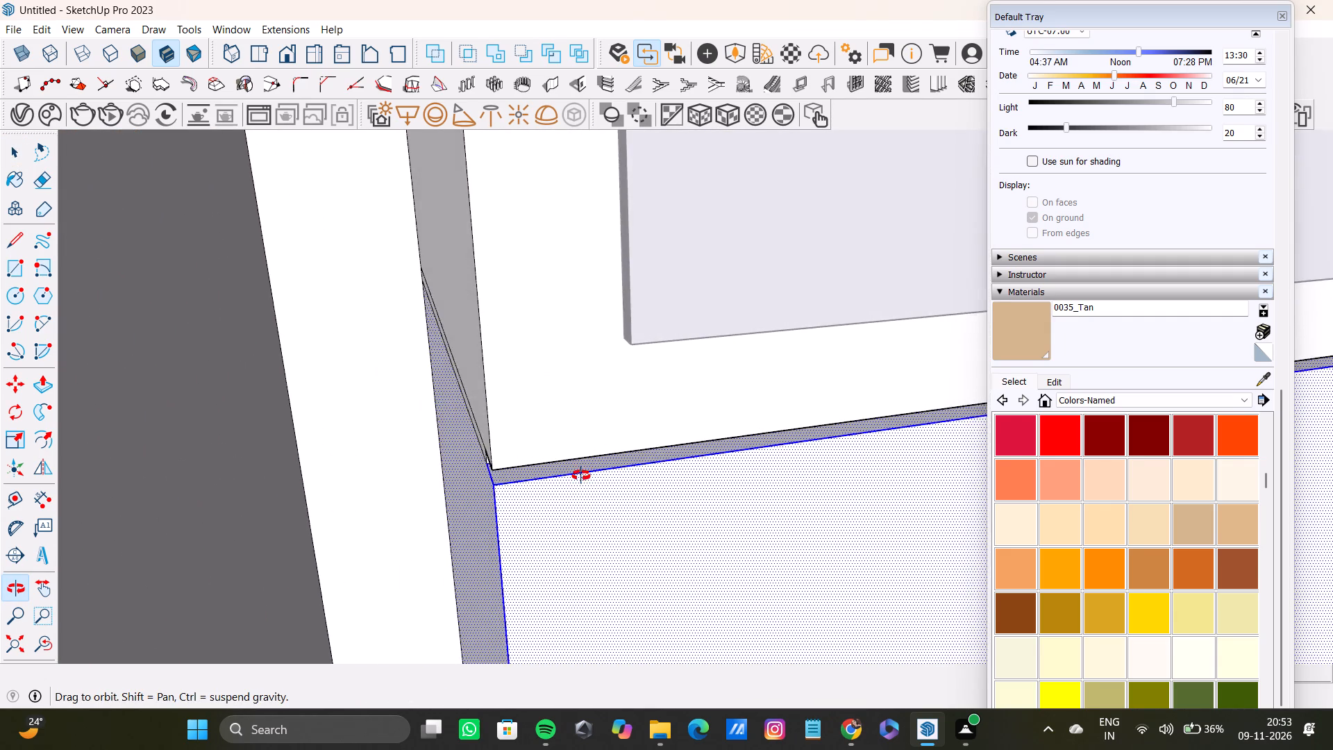
middle_drag(581, 476, 569, 460)
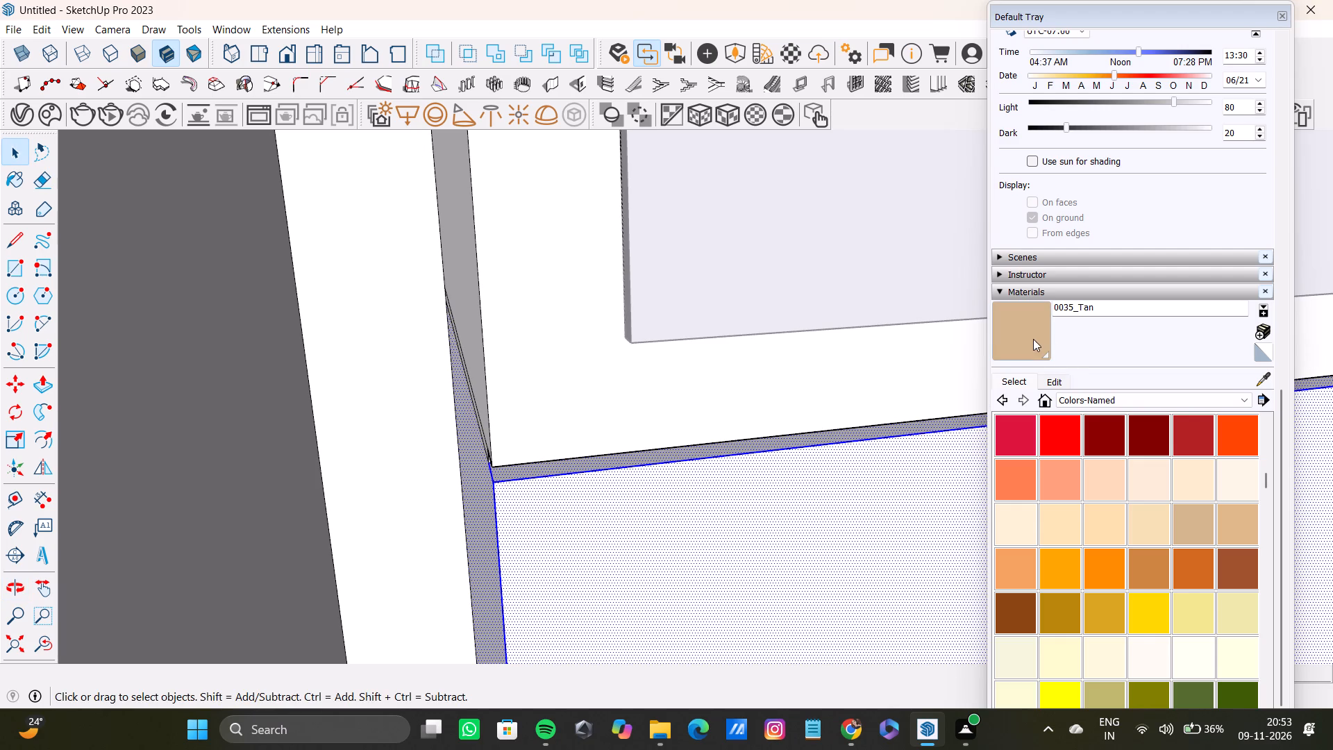
Paint the selected drawer stack faces with 0035_Tan, and leave the room group's editing mode.
click(1033, 339)
click(912, 465)
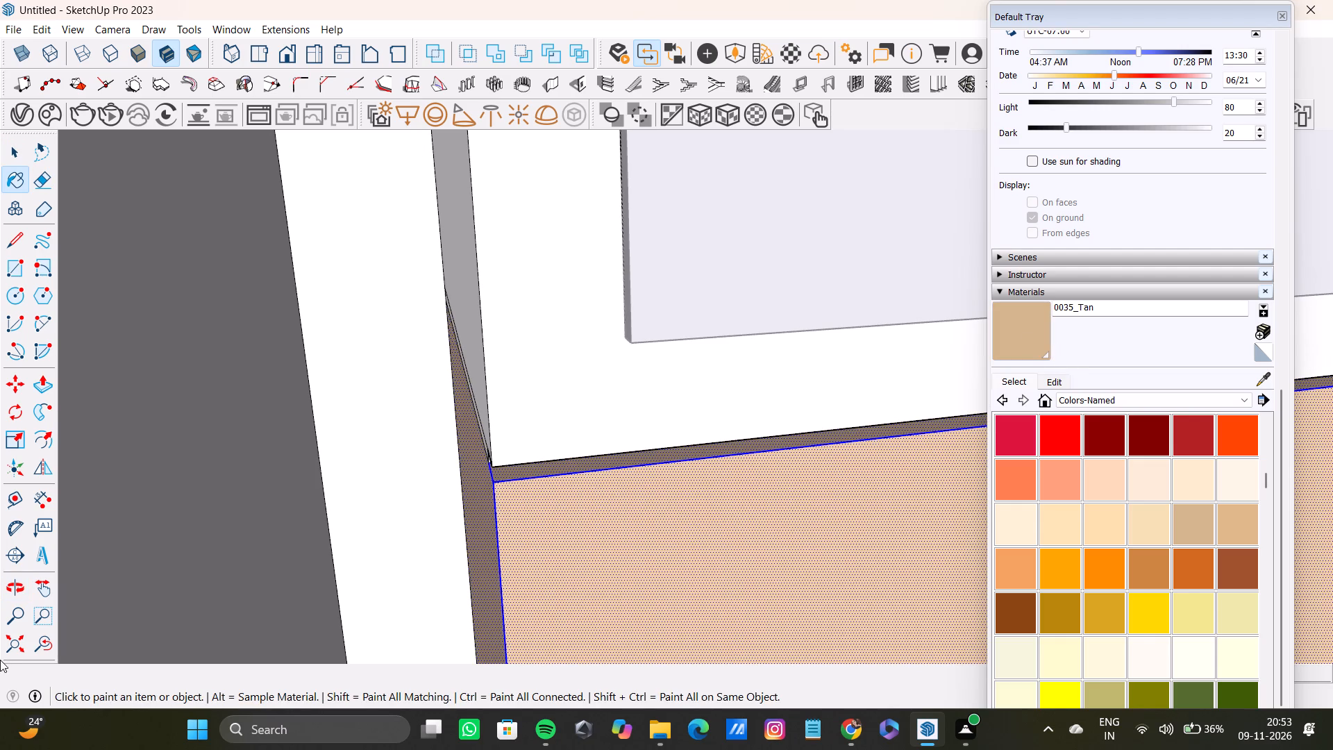
click(12, 643)
key(space)
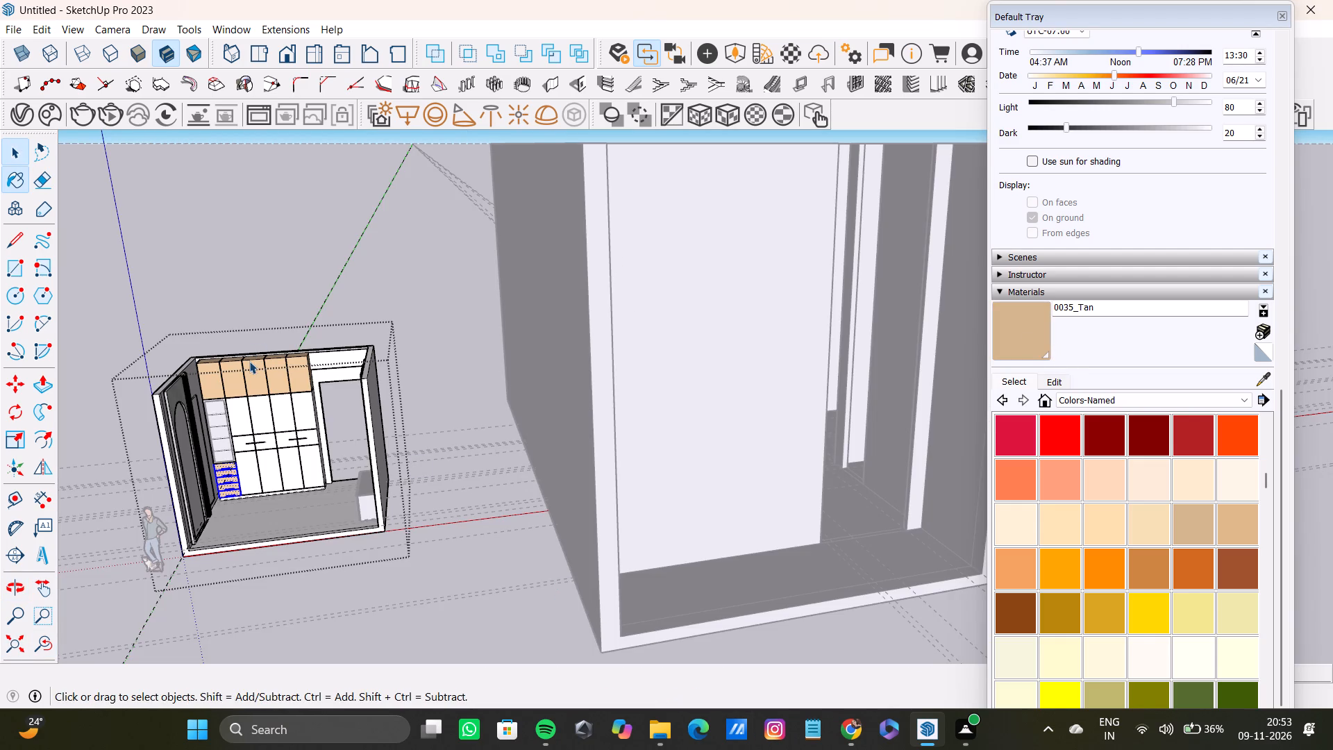
click(252, 285)
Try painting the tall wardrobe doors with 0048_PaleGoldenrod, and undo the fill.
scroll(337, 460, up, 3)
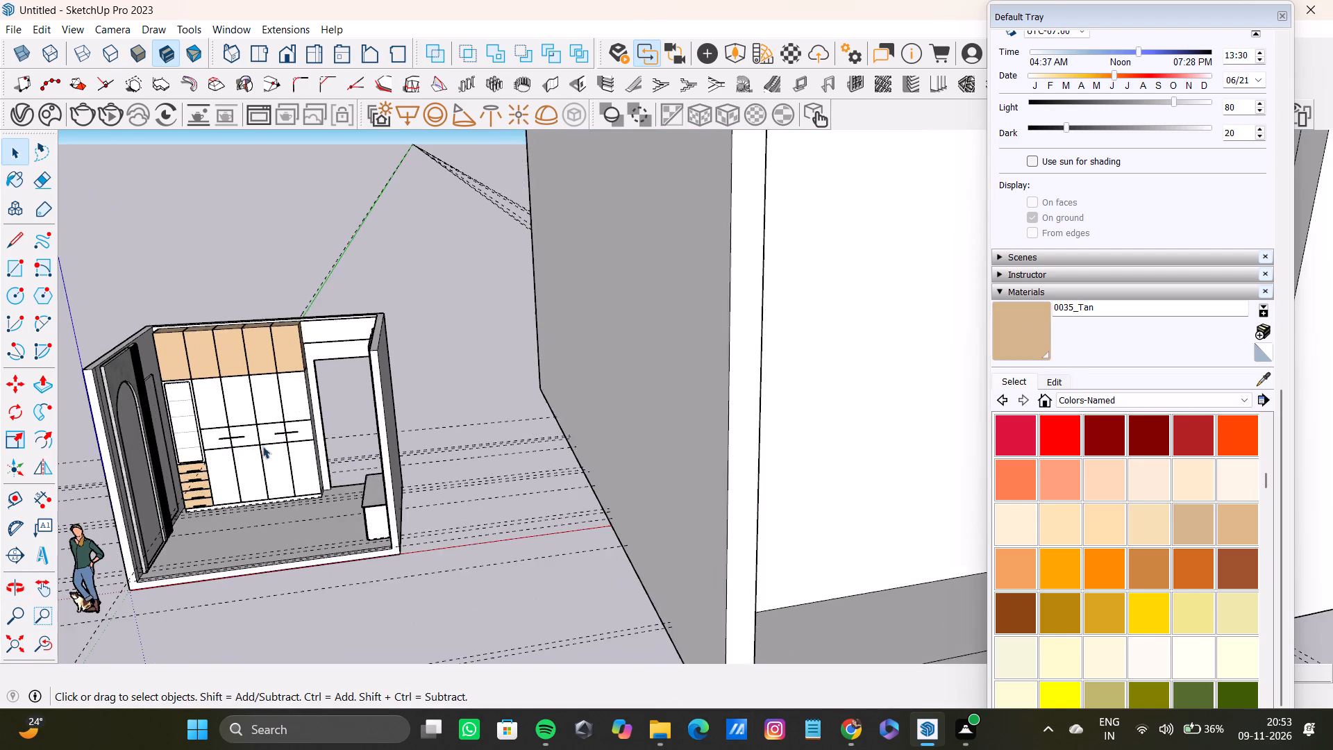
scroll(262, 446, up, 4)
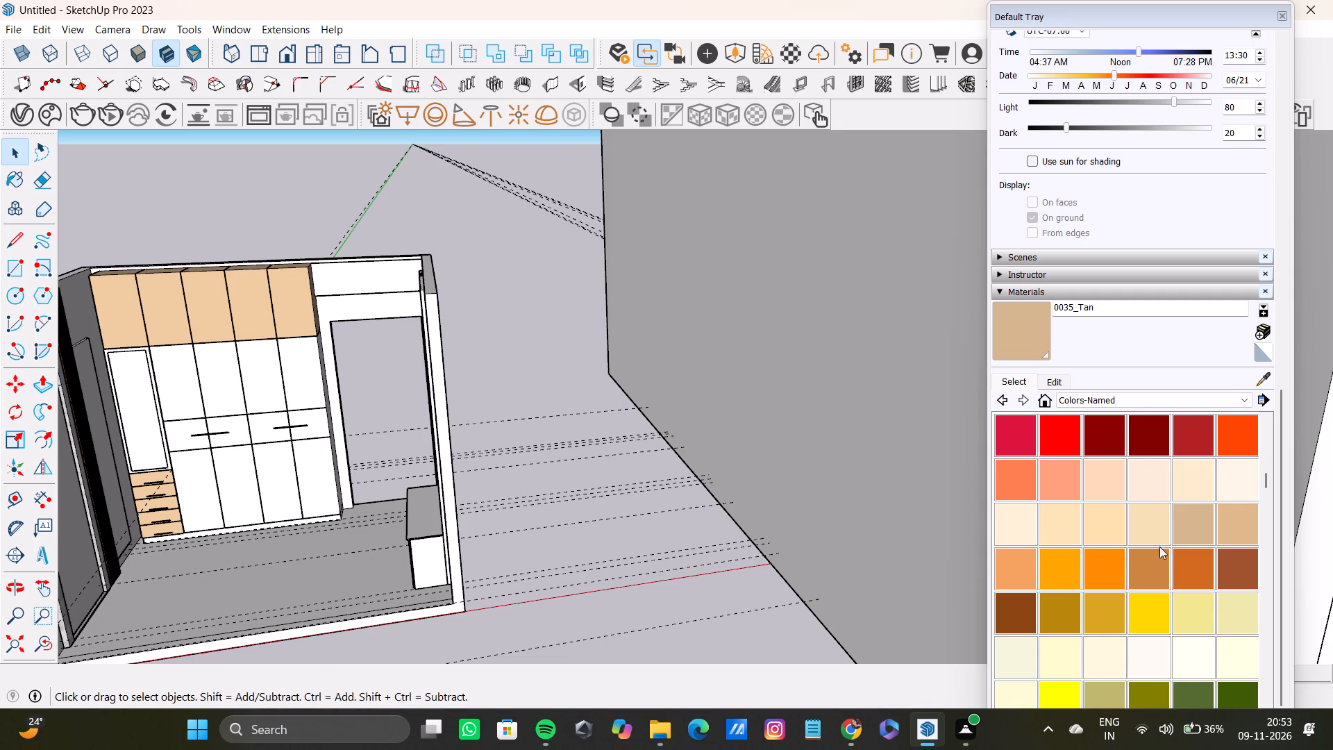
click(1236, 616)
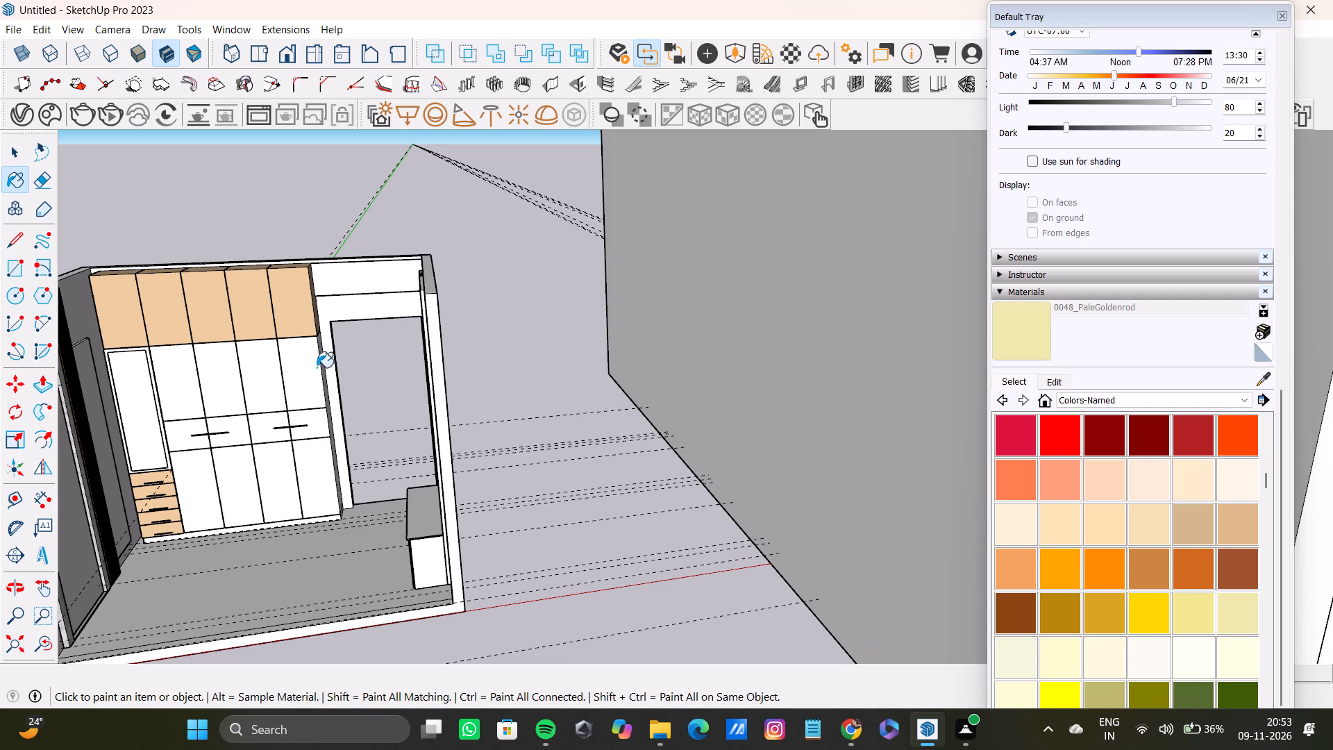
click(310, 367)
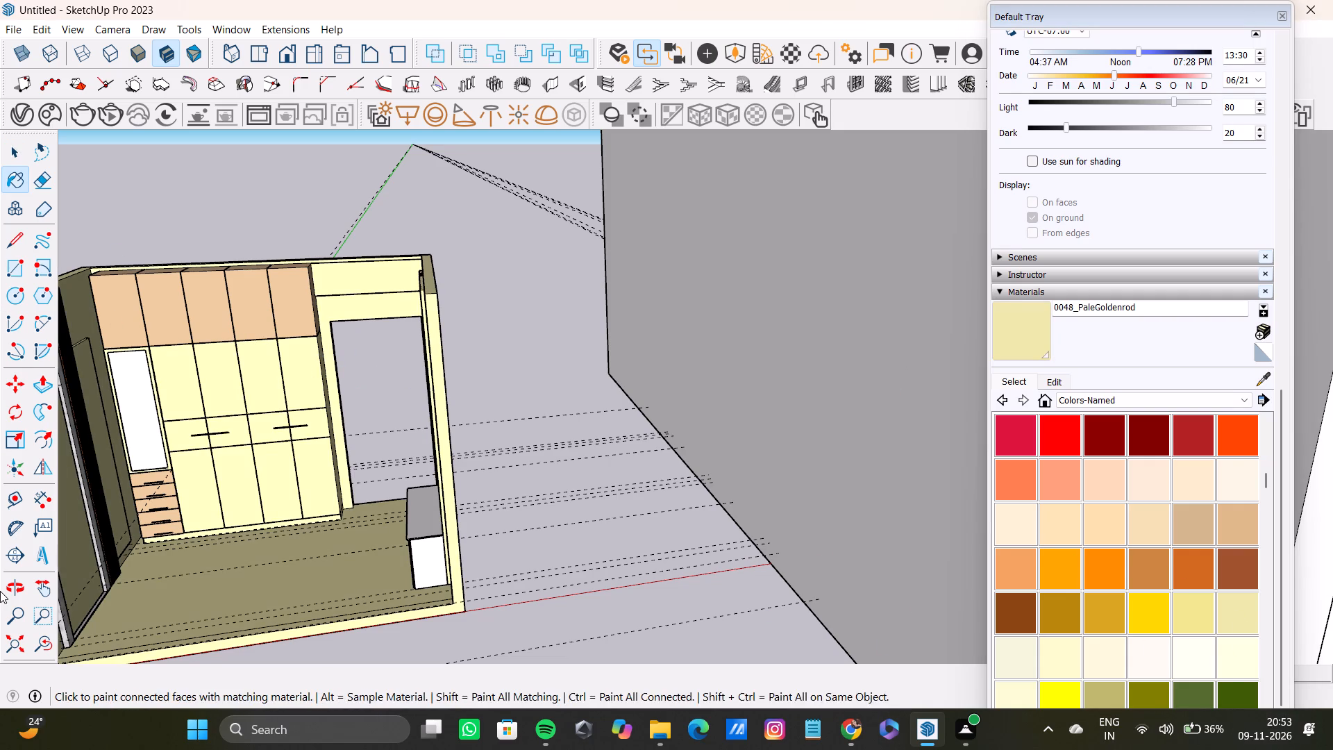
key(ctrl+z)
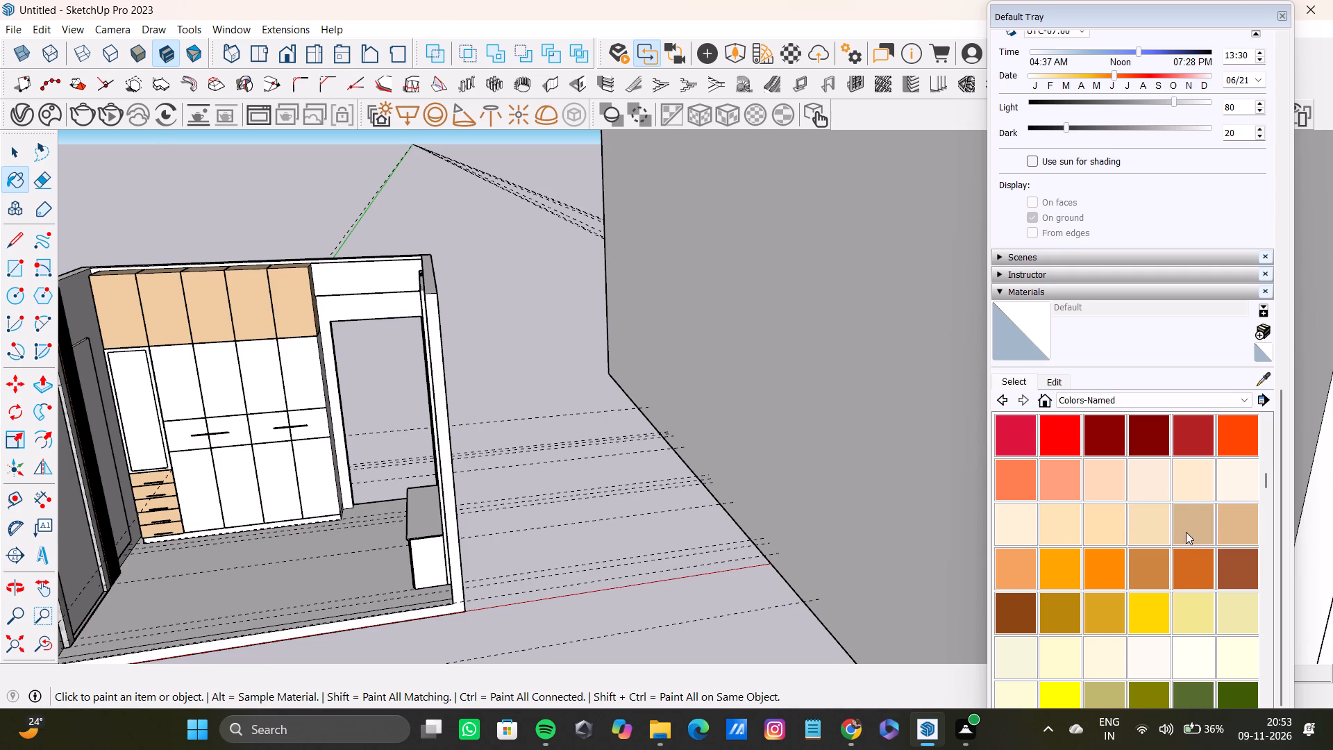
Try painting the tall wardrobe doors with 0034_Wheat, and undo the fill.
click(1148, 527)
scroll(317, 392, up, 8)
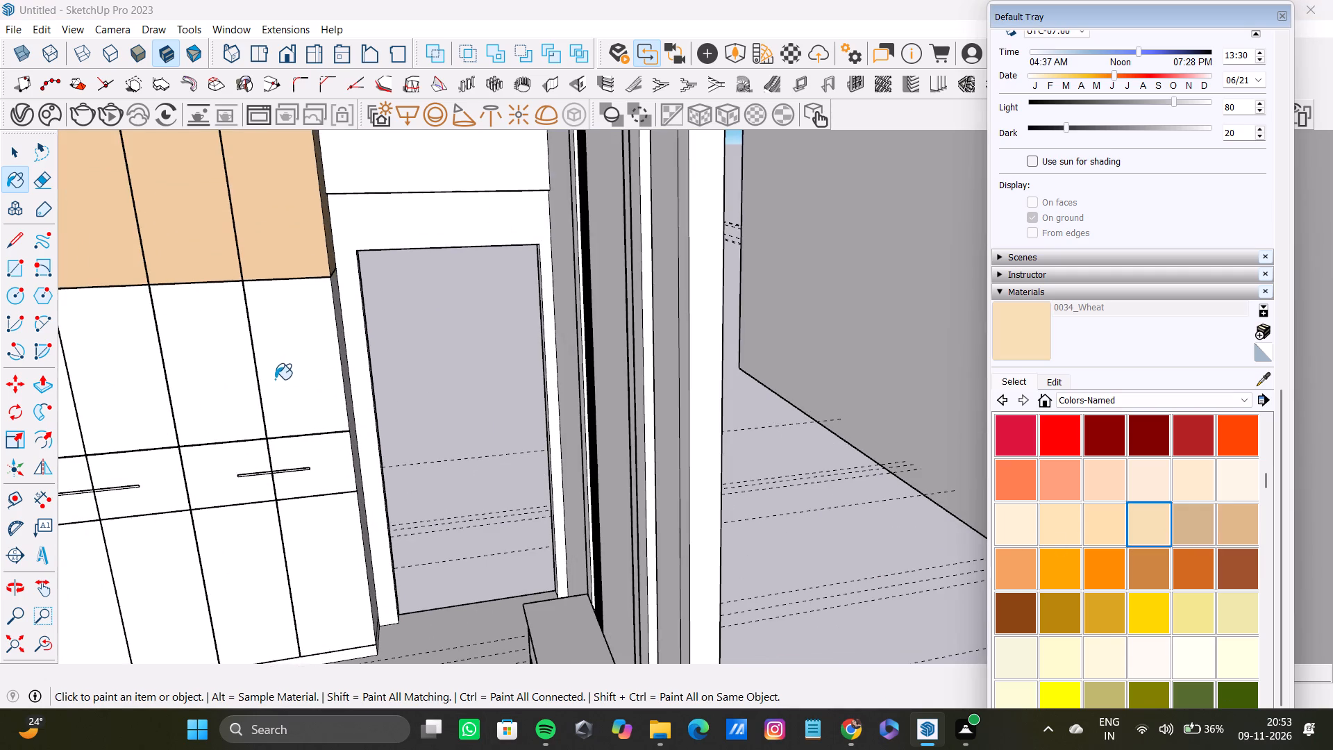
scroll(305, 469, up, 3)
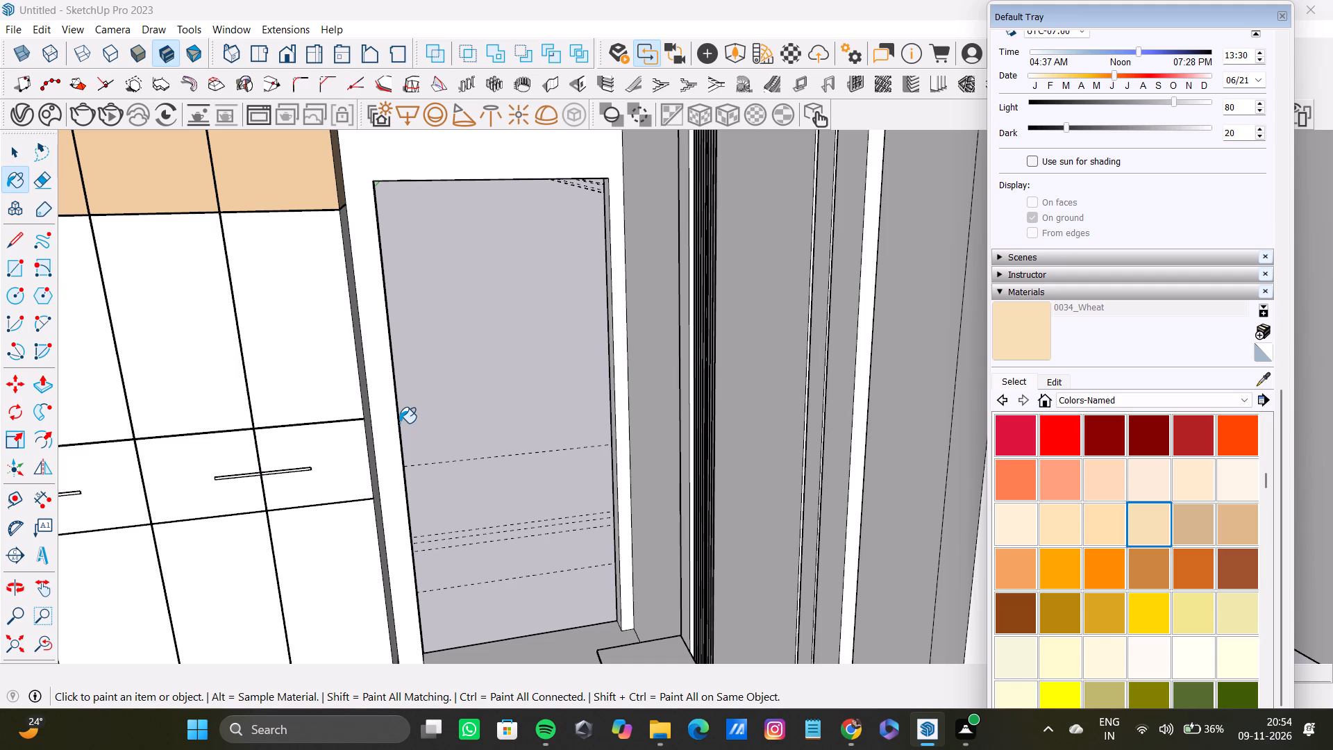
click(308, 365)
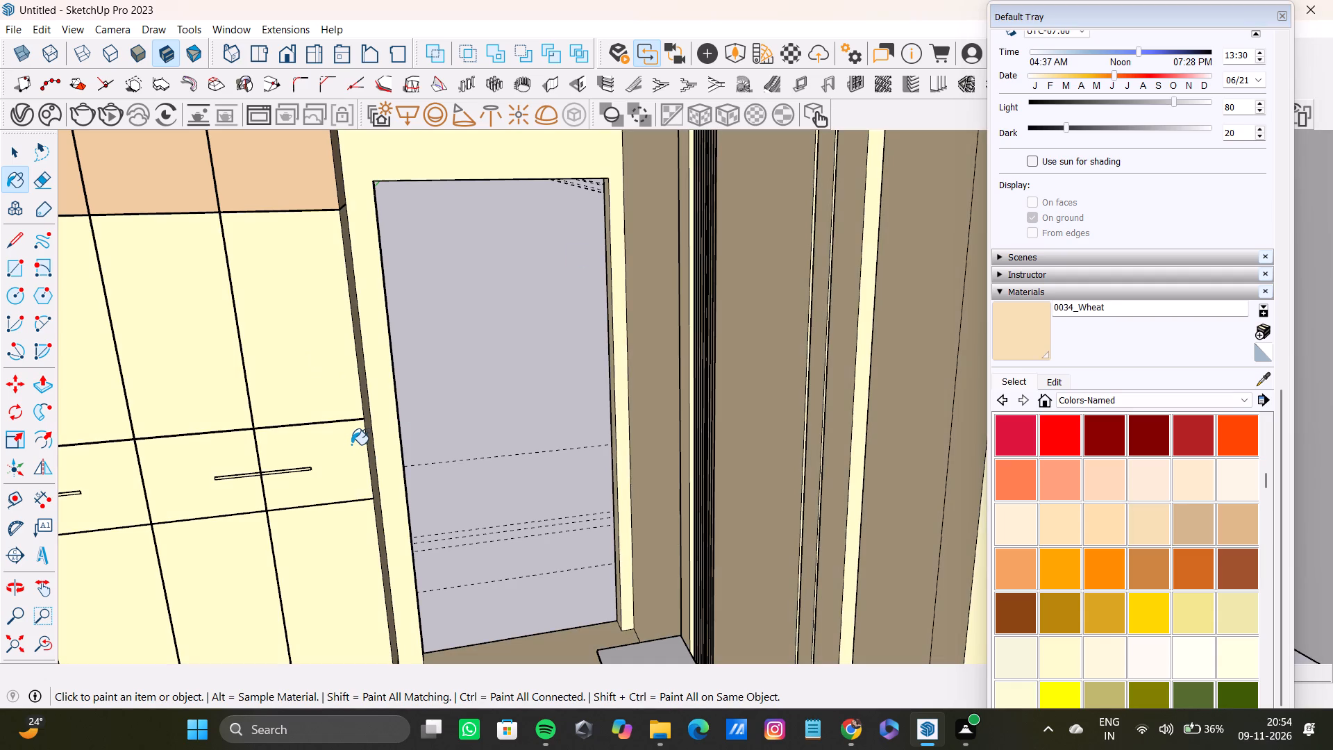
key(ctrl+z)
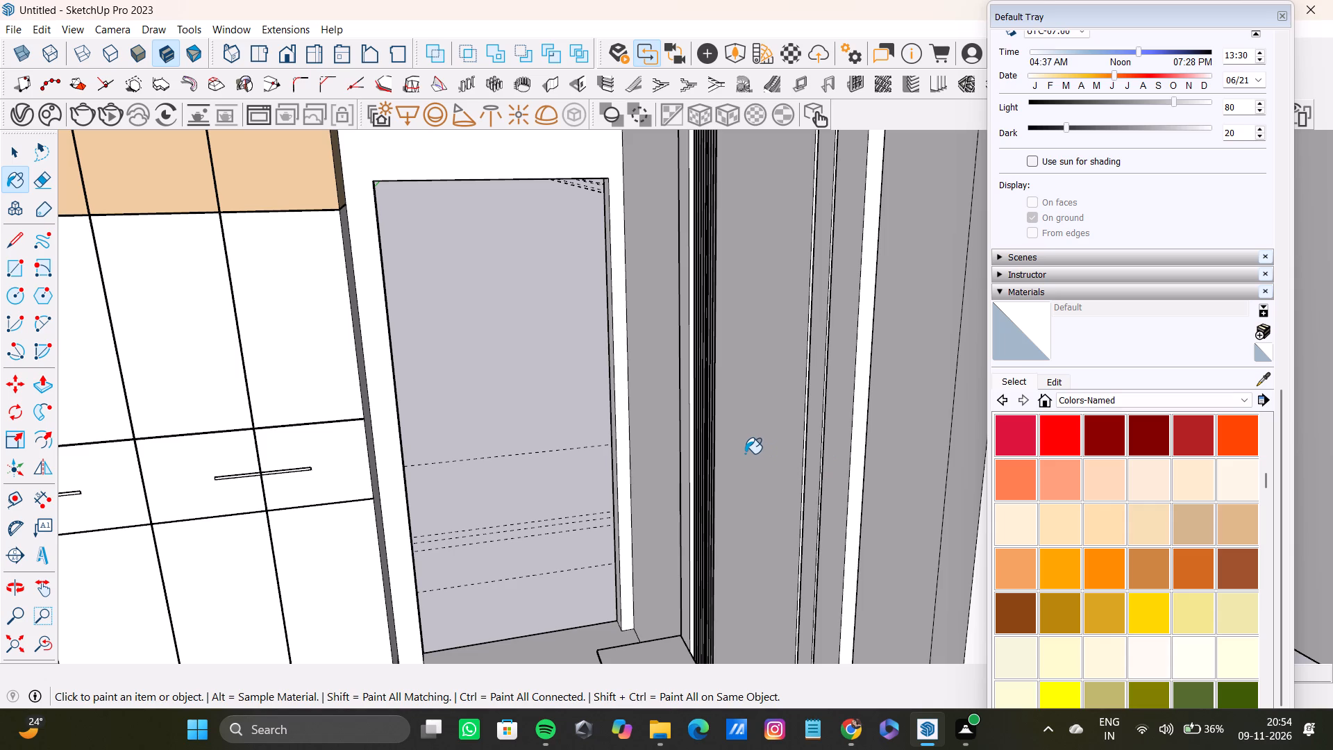
Select the eight tall wardrobe door faces above and below the middle drawer band and paint them with 0029_BlanchedAlmond.
scroll(600, 449, down, 8)
shift+middle_drag(601, 451, 818, 435)
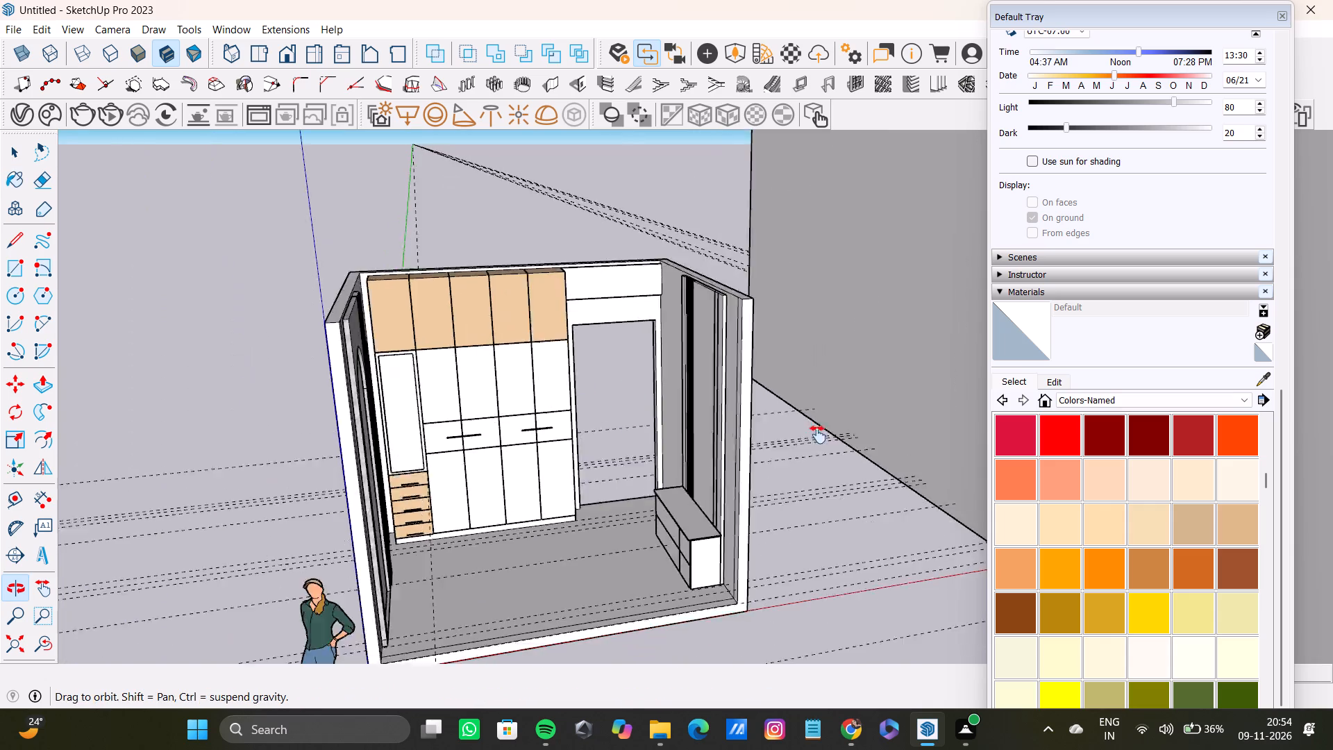
shift+middle_drag(818, 435, 685, 411)
scroll(673, 409, up, 8)
key(space)
double_click(592, 378)
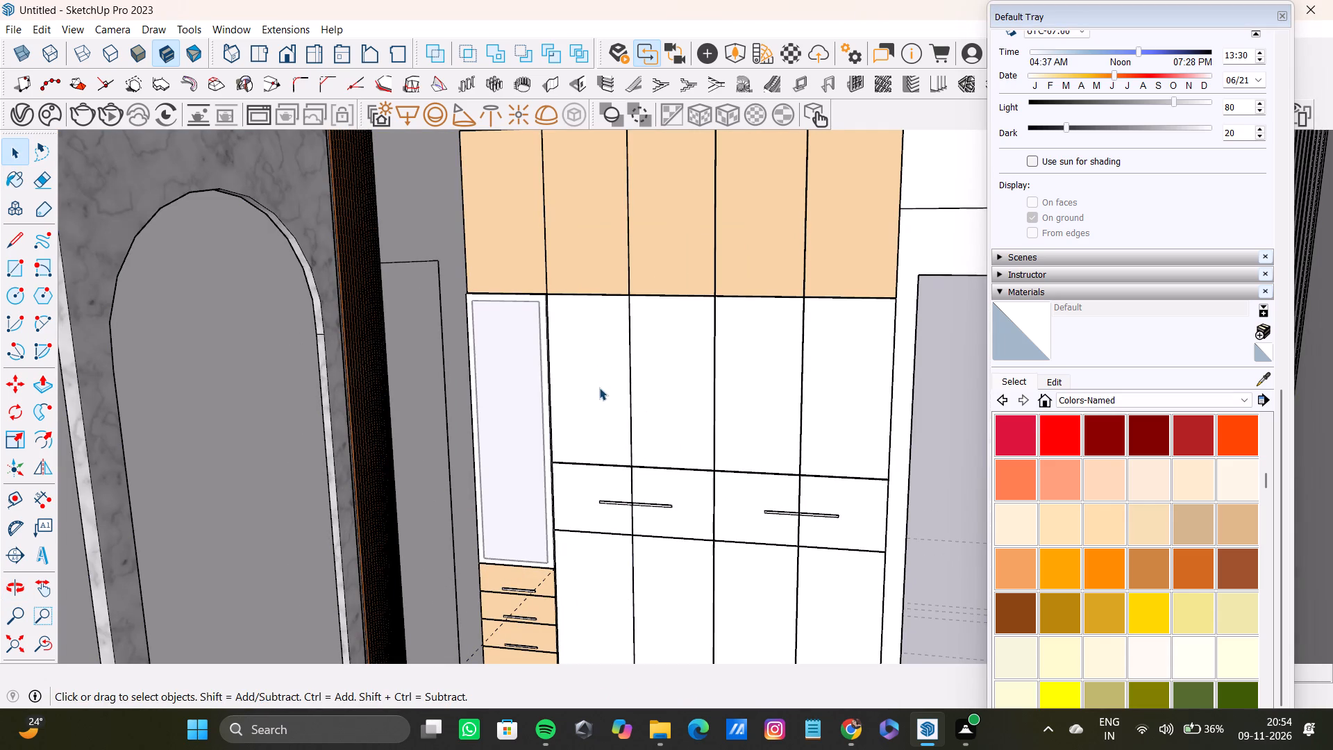
double_click(599, 387)
shift+double_click(689, 399)
shift+double_click(751, 410)
shift+double_click(844, 427)
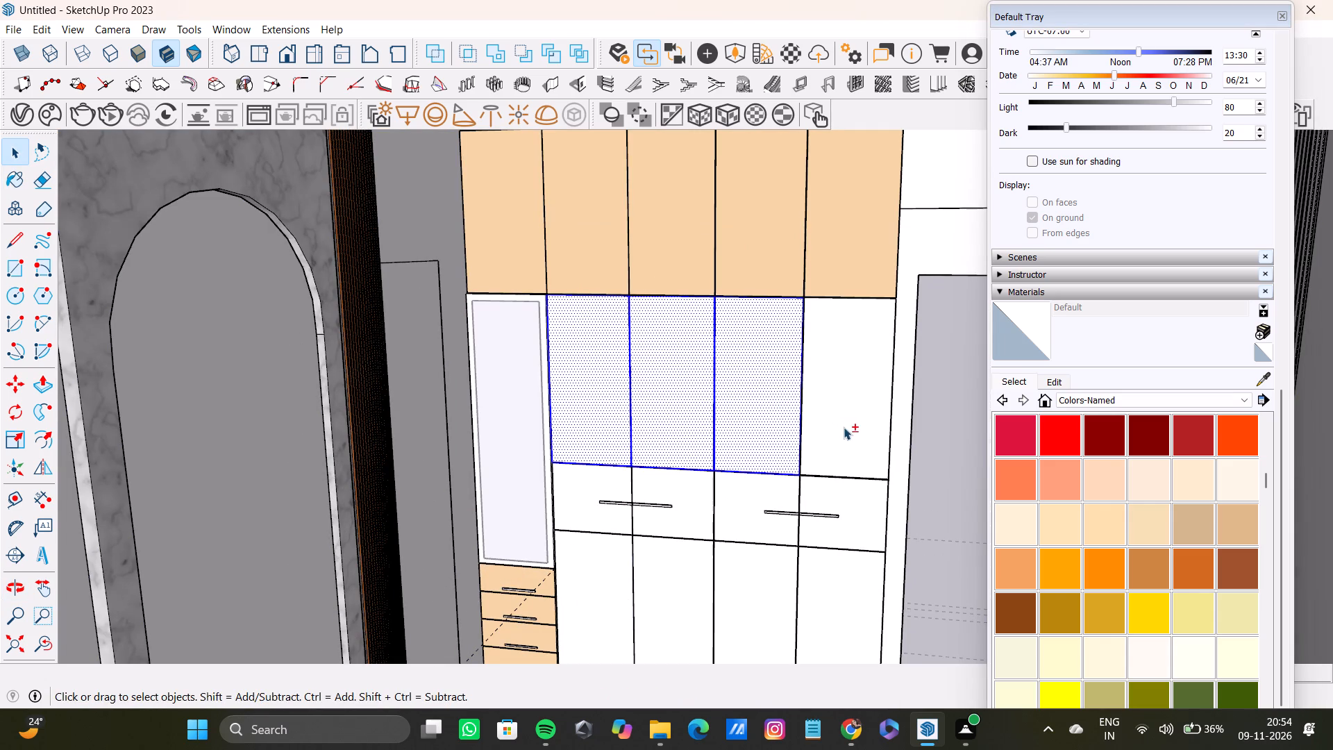
shift+middle_drag(866, 452, 841, 342)
shift+double_click(802, 467)
shift+double_click(713, 468)
shift+double_click(660, 478)
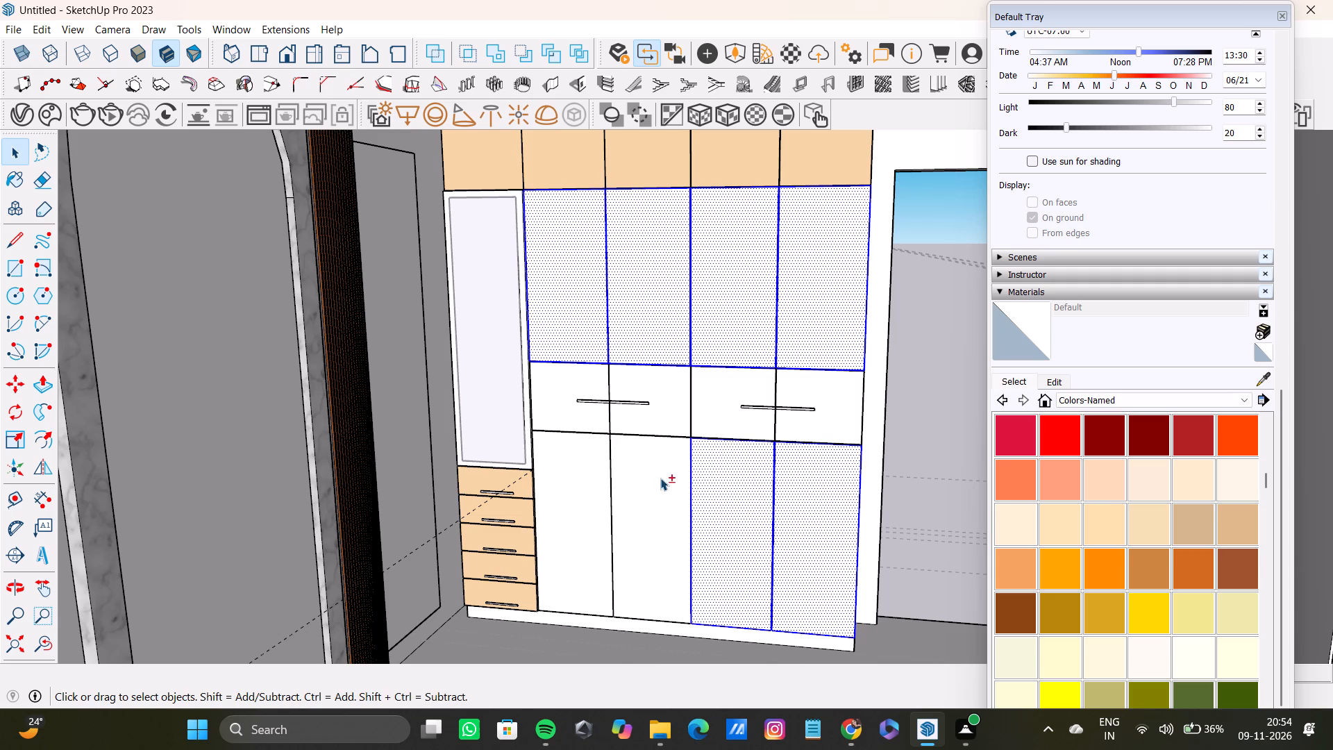
shift+double_click(584, 484)
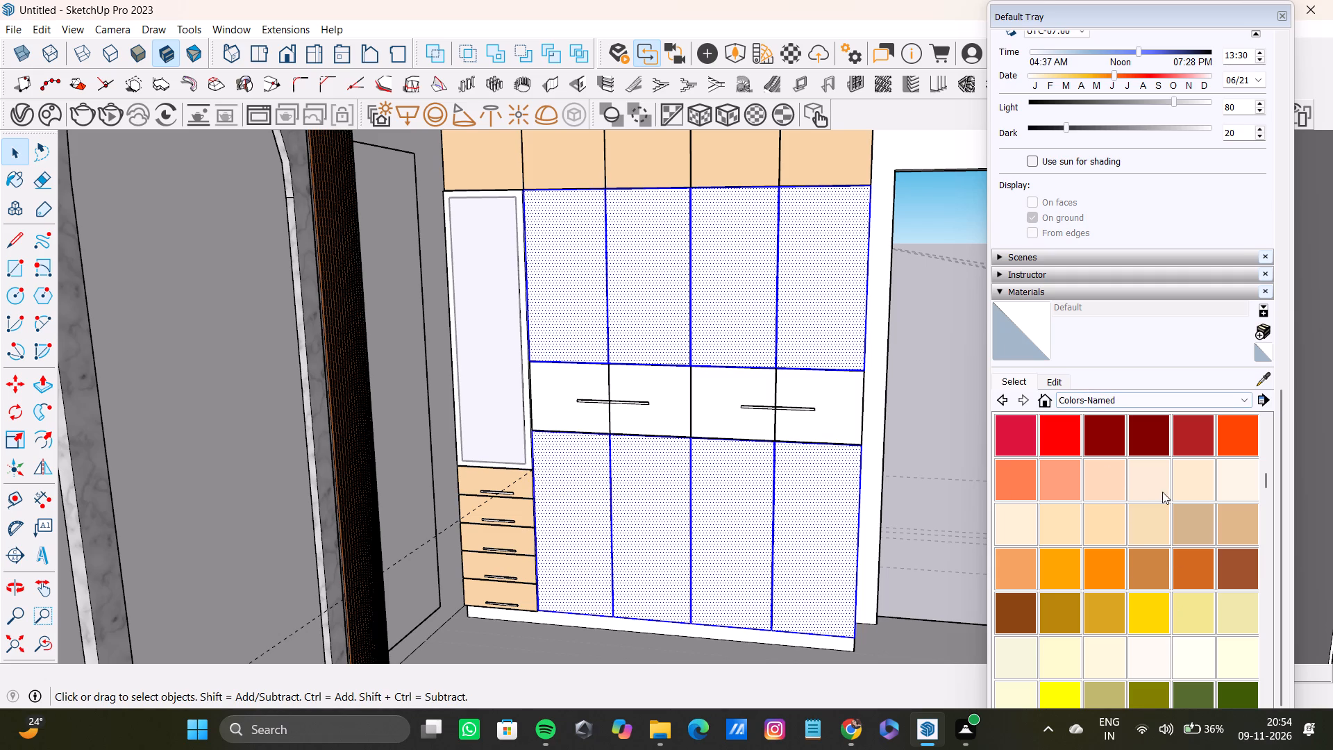
shift+click(1206, 492)
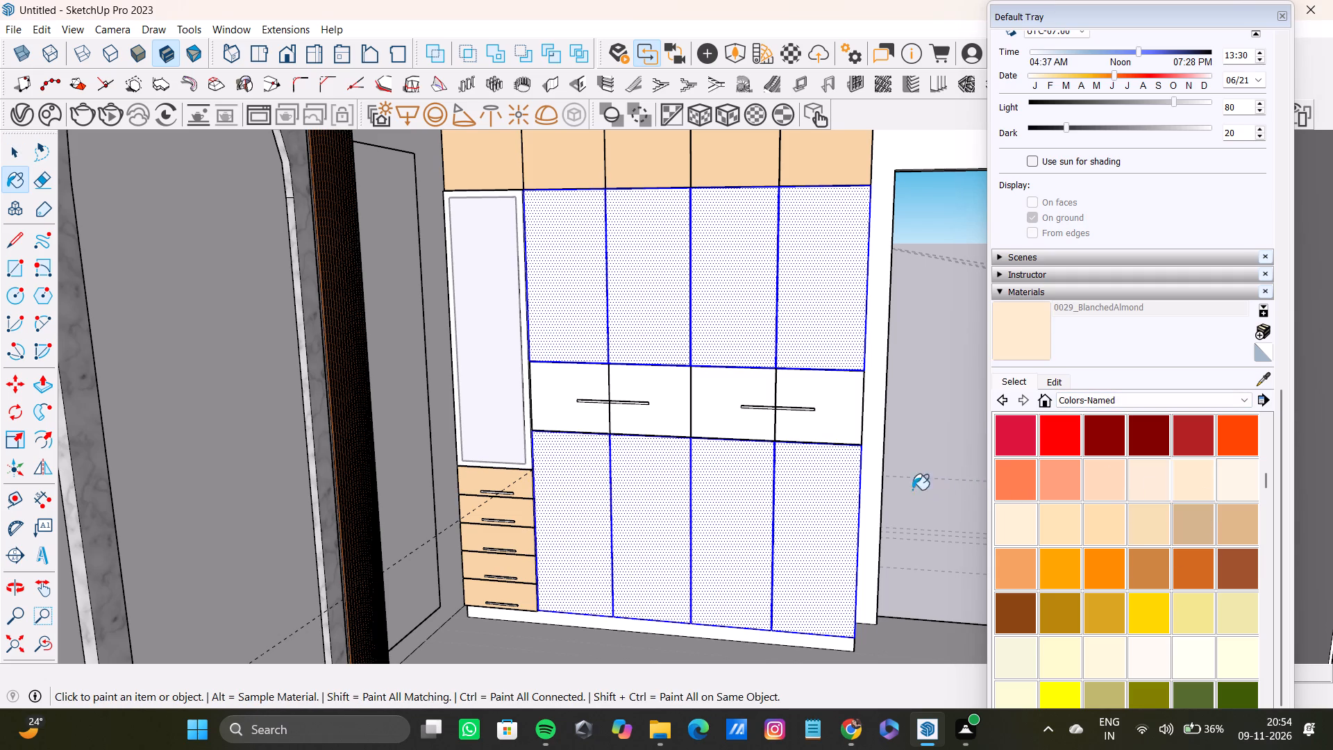
shift+click(841, 487)
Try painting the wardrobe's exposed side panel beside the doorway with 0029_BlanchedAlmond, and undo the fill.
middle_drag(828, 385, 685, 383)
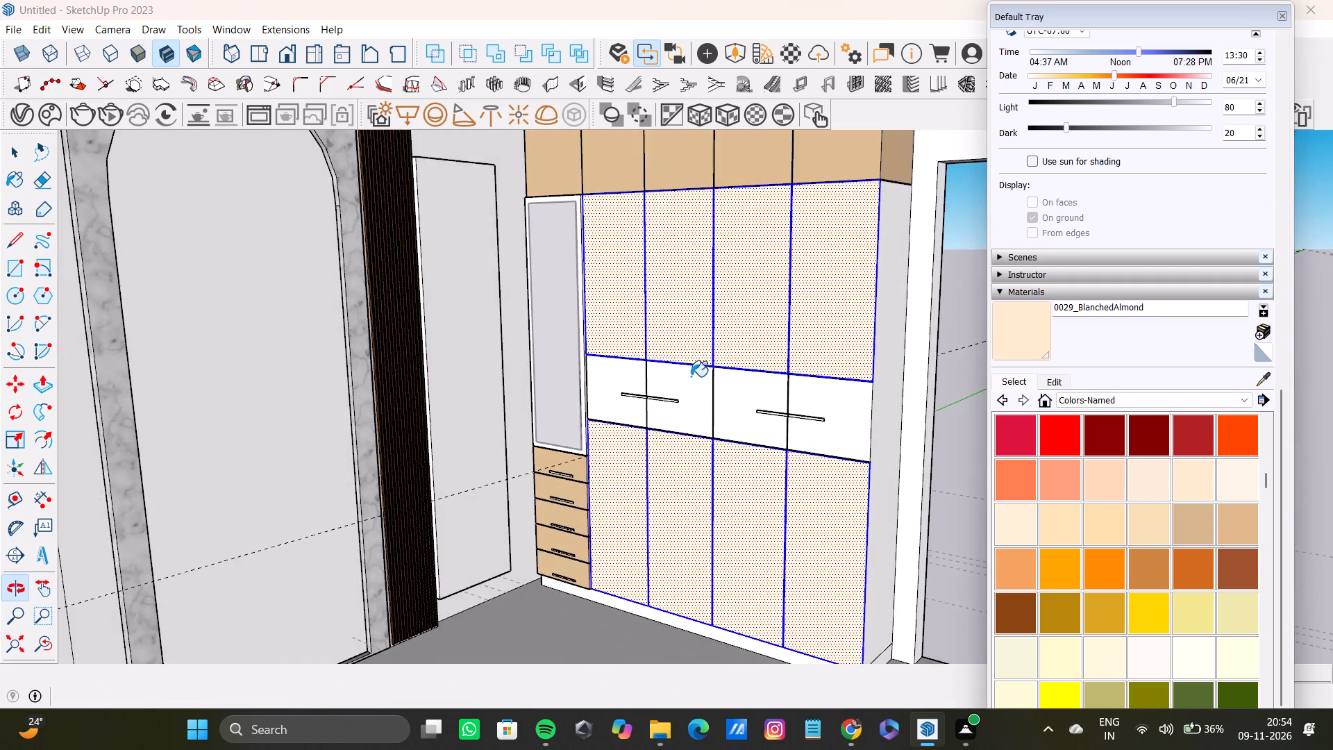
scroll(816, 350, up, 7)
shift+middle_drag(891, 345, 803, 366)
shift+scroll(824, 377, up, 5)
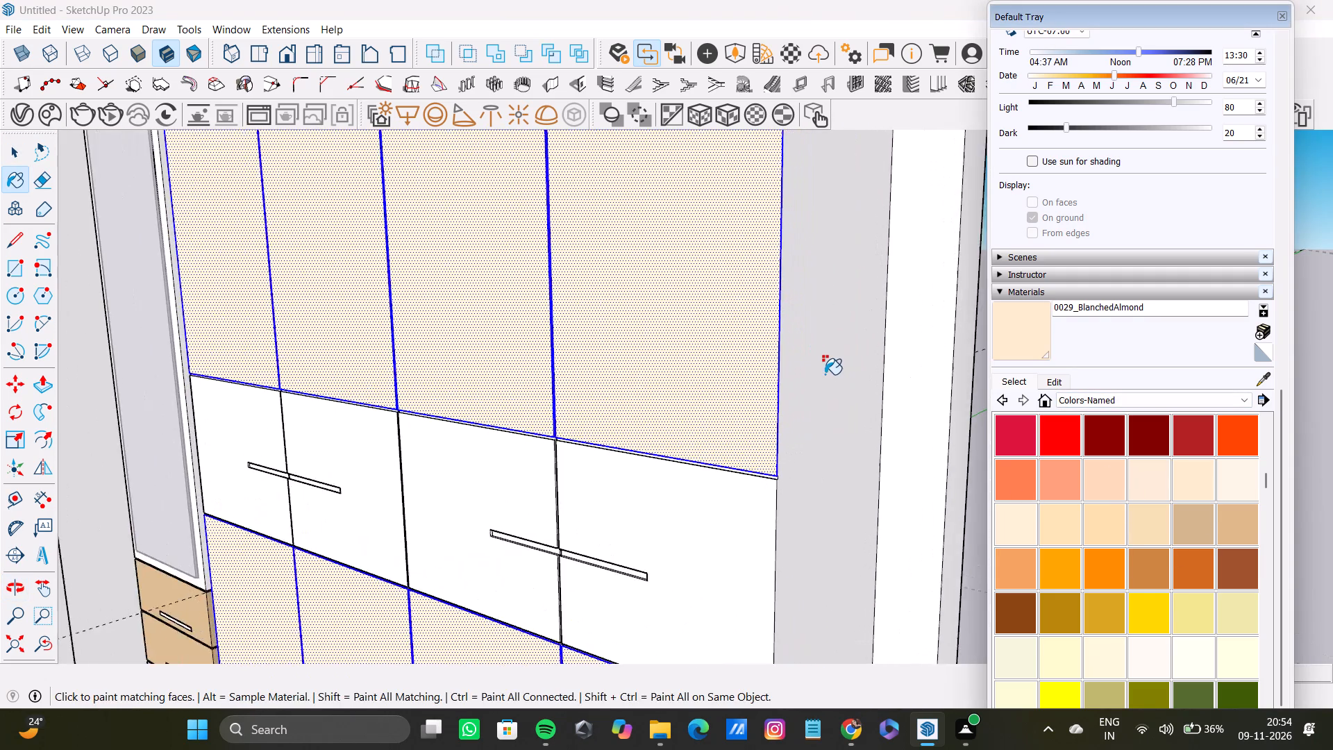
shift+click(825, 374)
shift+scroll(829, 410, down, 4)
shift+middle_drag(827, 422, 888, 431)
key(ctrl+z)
Select only the wardrobe's exposed side face beside the doorway and paint it with 0029_BlanchedAlmond.
scroll(963, 449, up, 3)
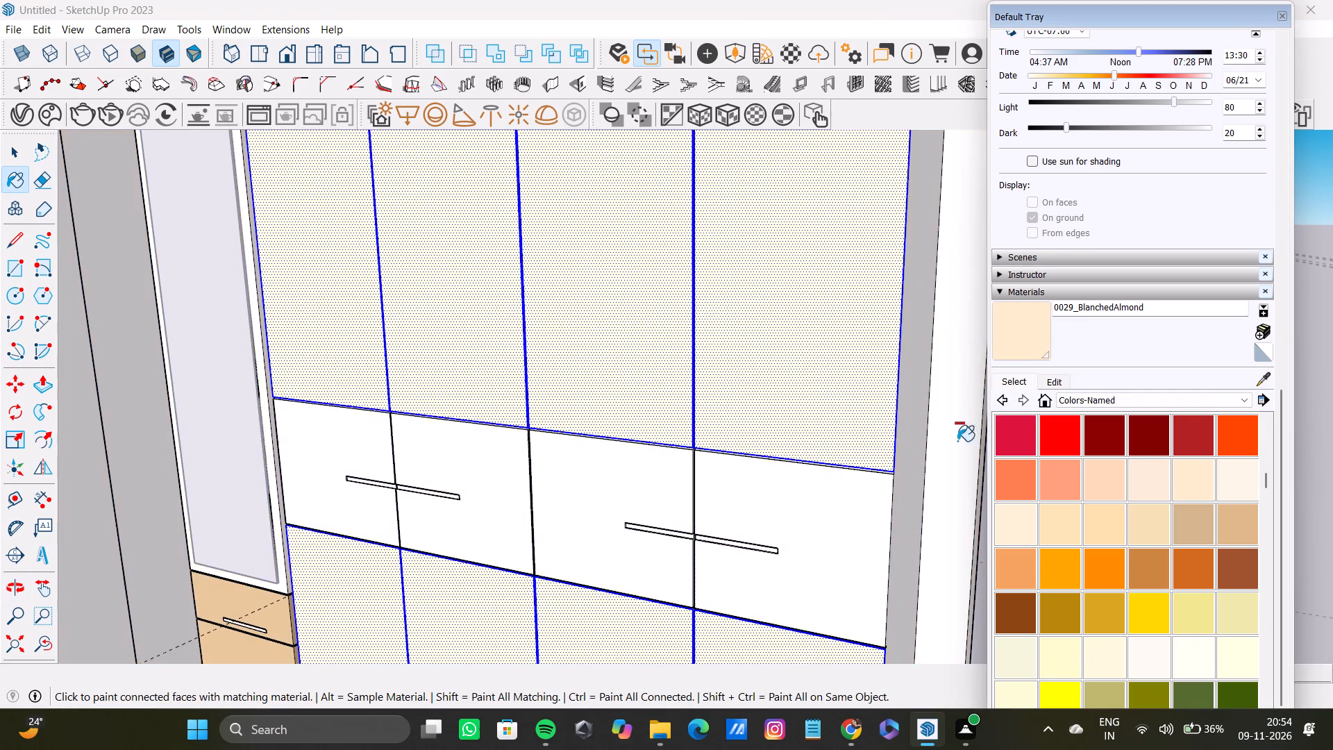
middle_drag(944, 435, 867, 464)
key(space)
click(821, 447)
scroll(821, 437, down, 3)
shift+middle_drag(821, 436, 810, 406)
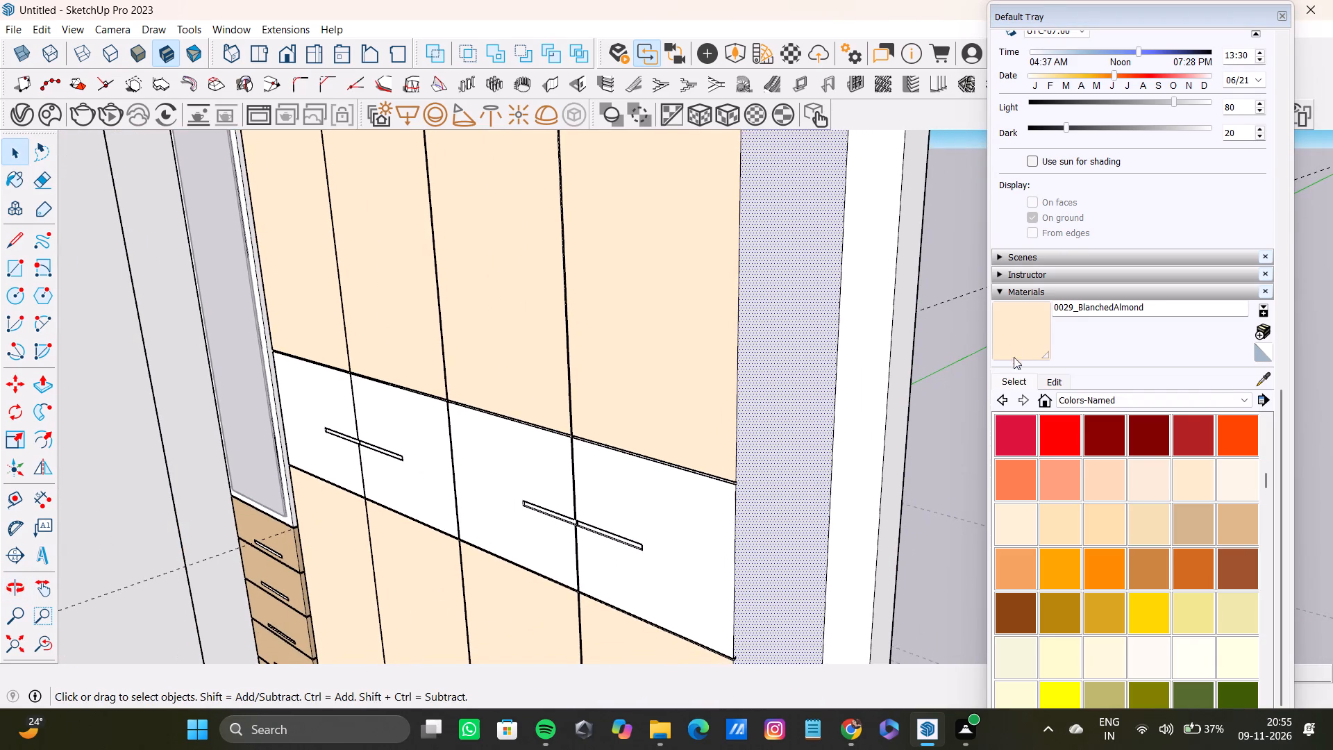
shift+click(981, 325)
shift+click(1046, 329)
shift+click(784, 335)
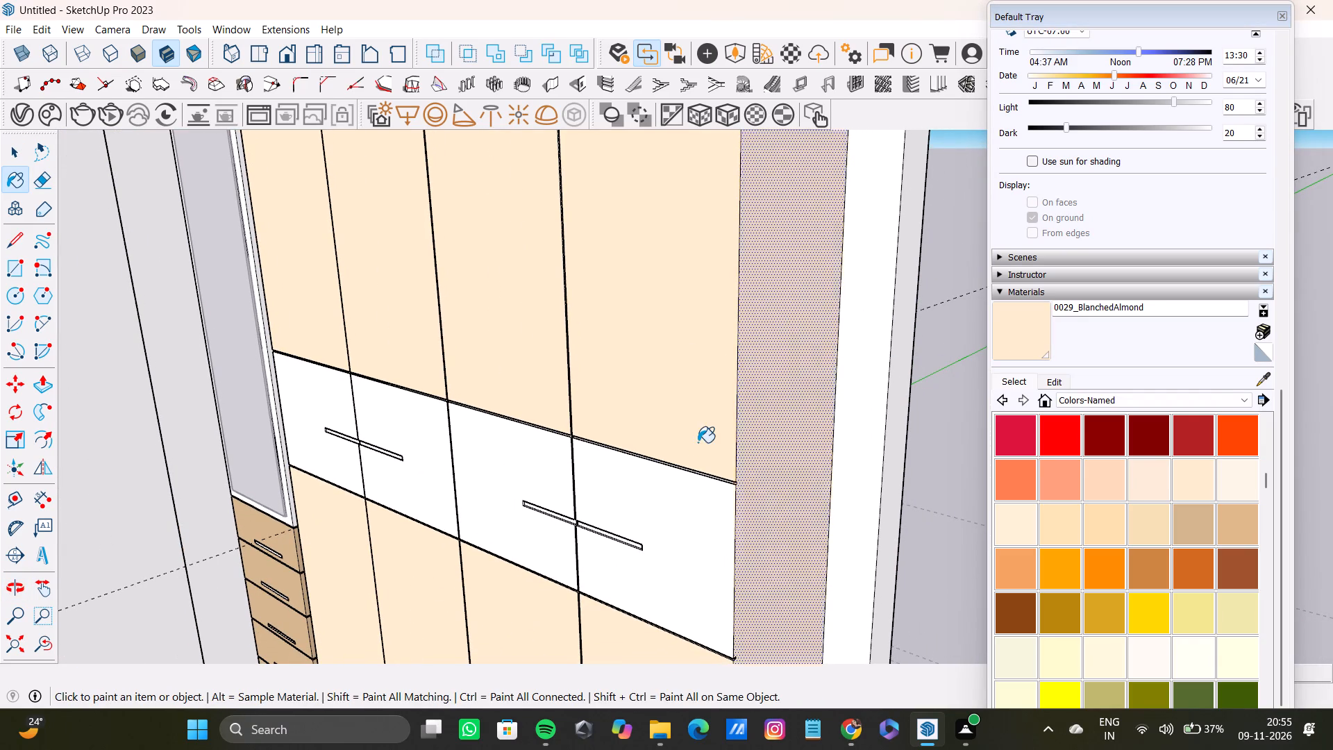
Examine the painted wardrobe from the whole-room view and close up along the edges of the middle drawer band.
shift+scroll(698, 442, down, 4)
middle_drag(687, 501, 859, 501)
click(27, 646)
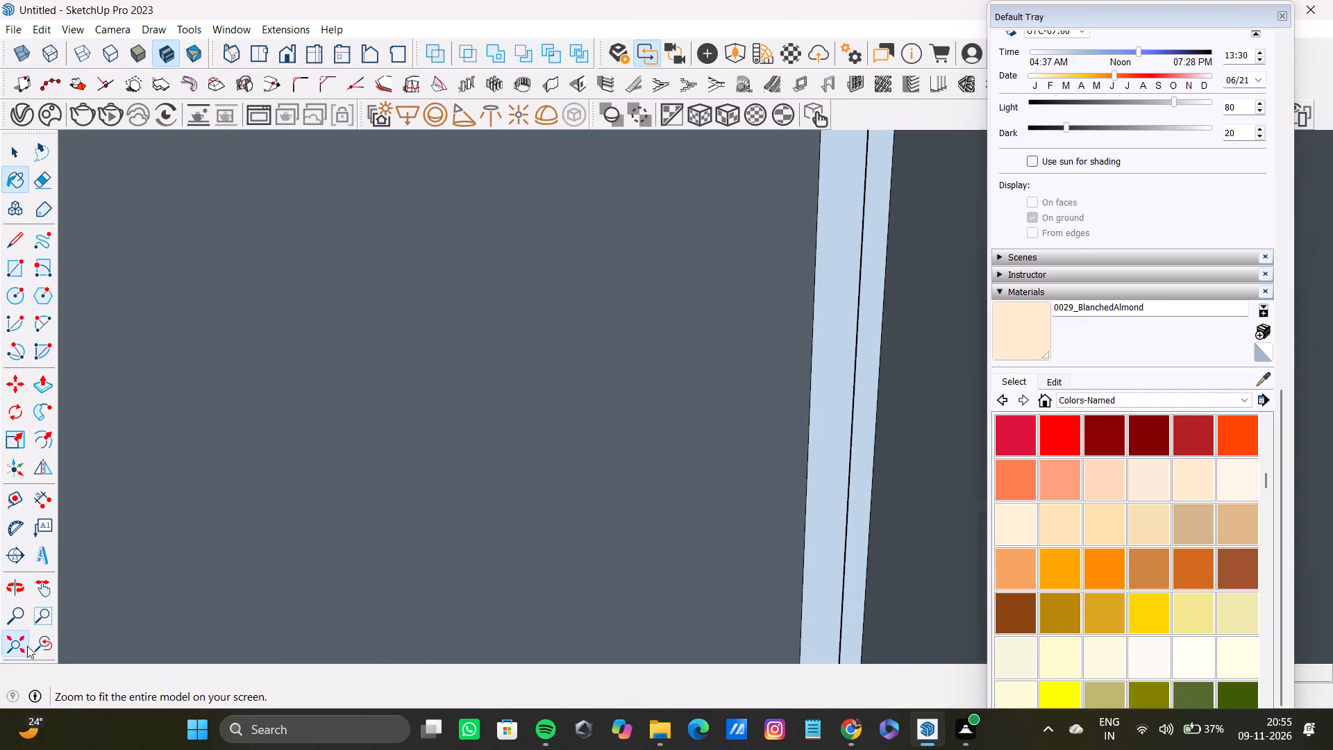
middle_drag(391, 576, 577, 585)
scroll(23, 482, up, 10)
shift+middle_drag(204, 504, 414, 508)
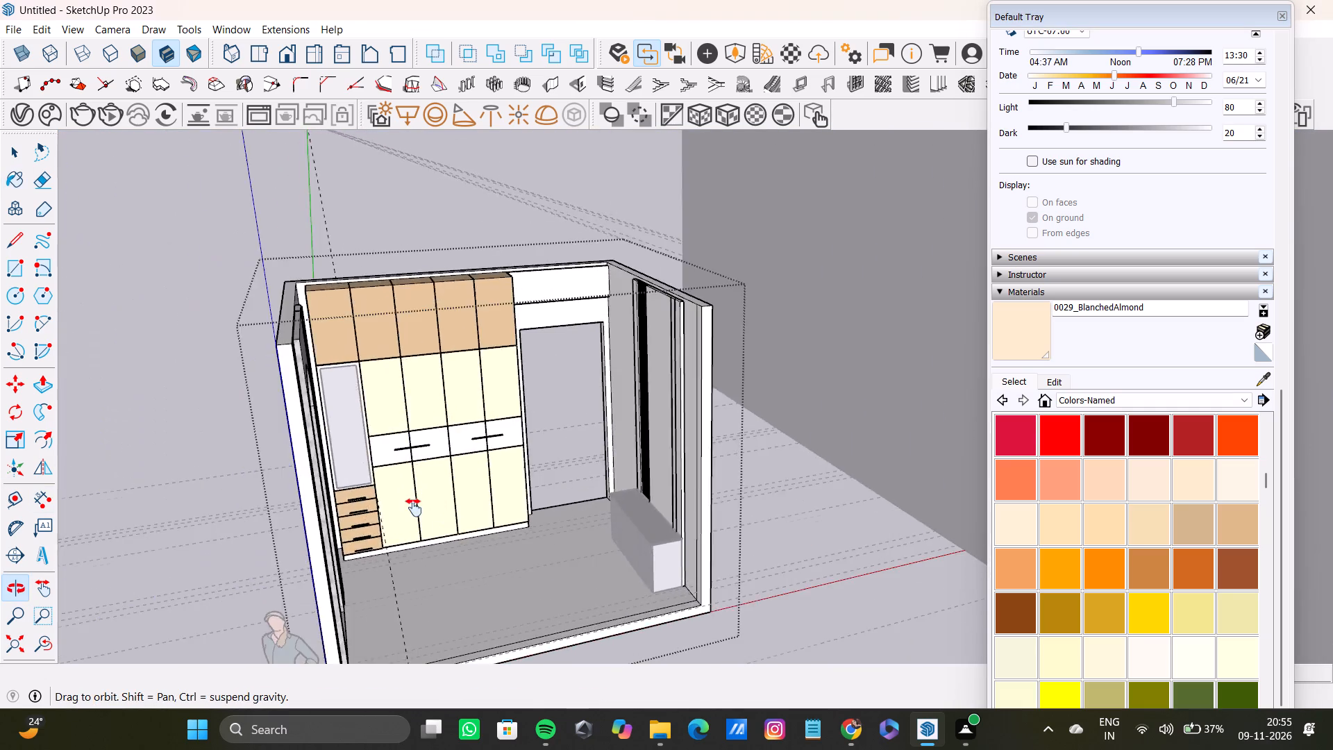
shift+middle_drag(414, 508, 293, 409)
scroll(383, 381, up, 7)
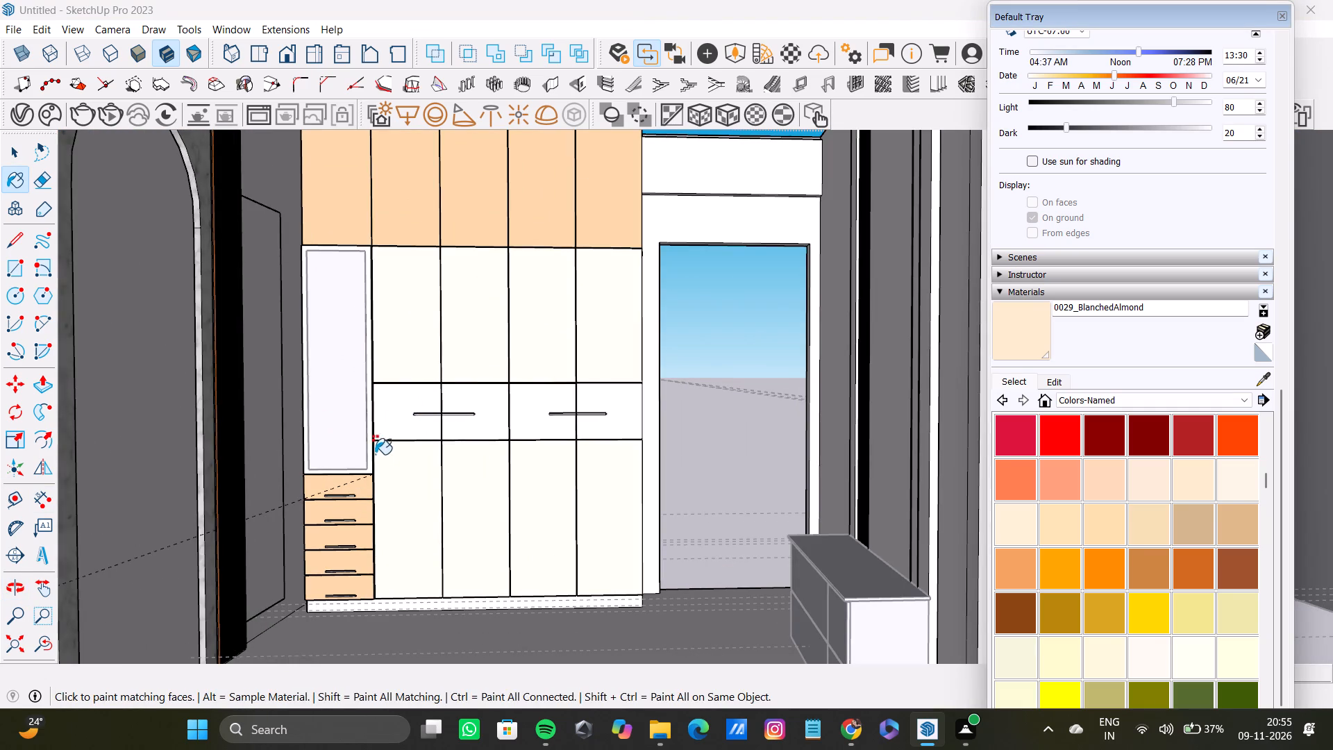
scroll(476, 429, up, 6)
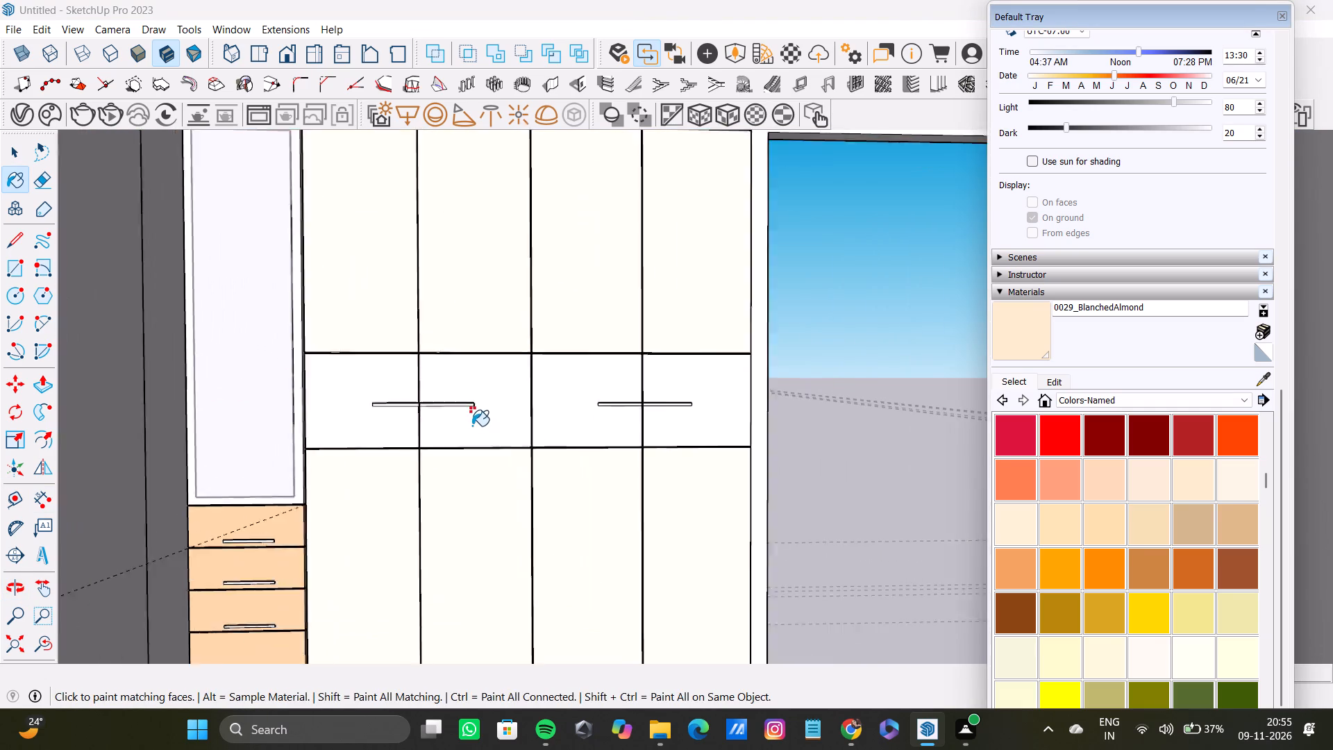
scroll(472, 426, up, 2)
middle_drag(506, 451, 623, 499)
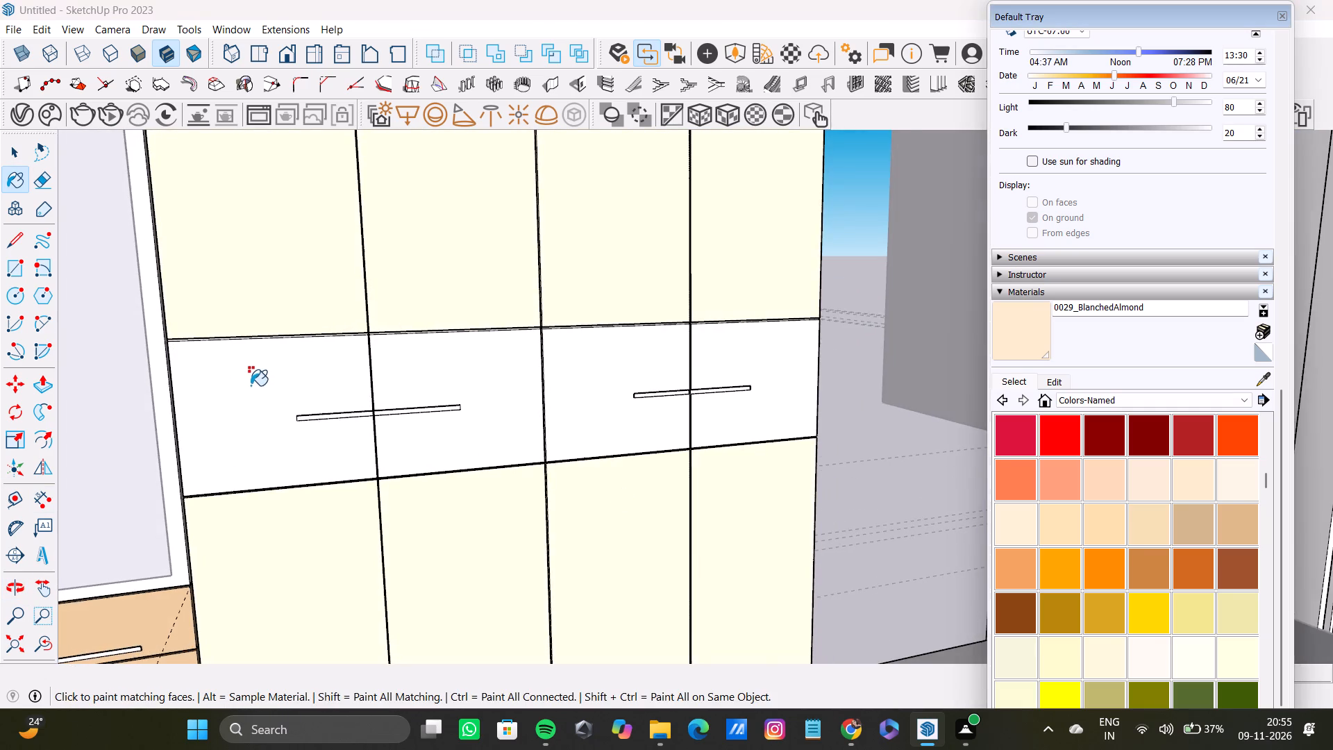
scroll(251, 385, up, 20)
scroll(251, 385, up, 1)
middle_drag(122, 295, 262, 281)
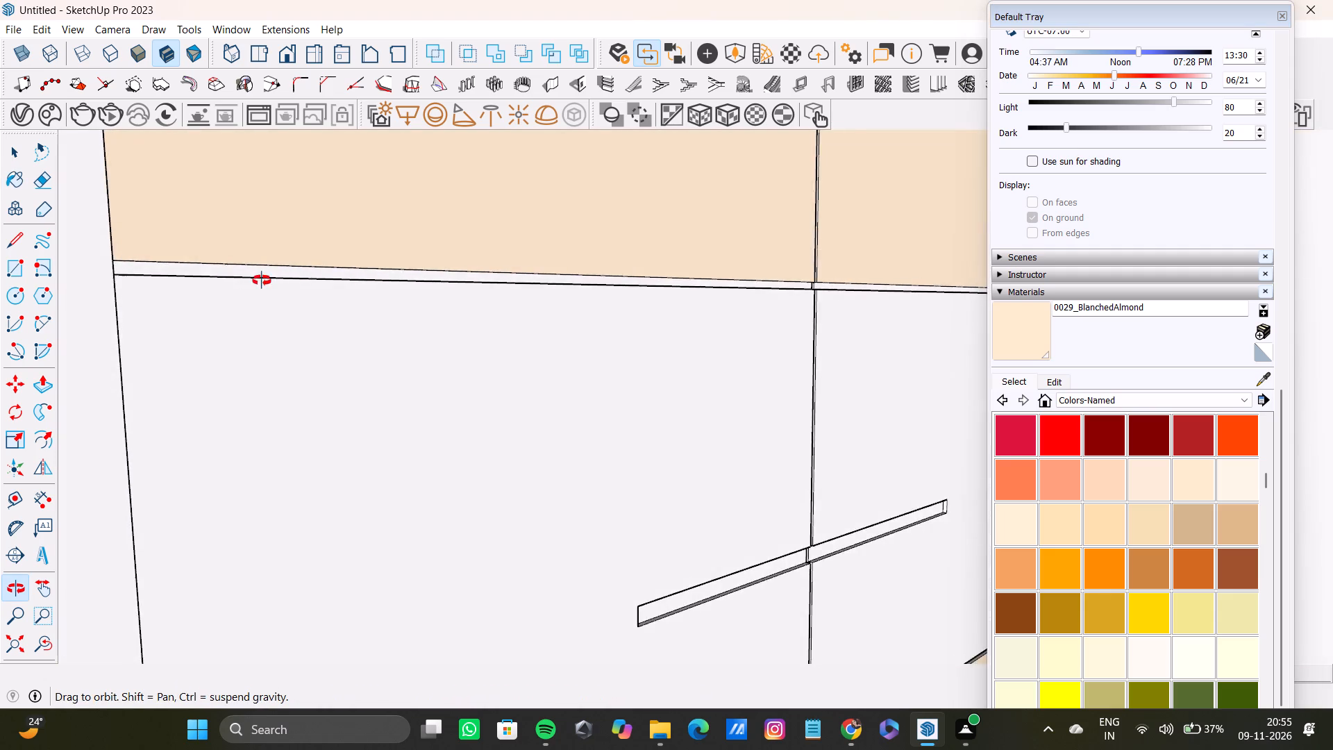
middle_drag(262, 281, 92, 276)
scroll(197, 276, down, 20)
scroll(197, 276, down, 4)
middle_drag(367, 337, 297, 374)
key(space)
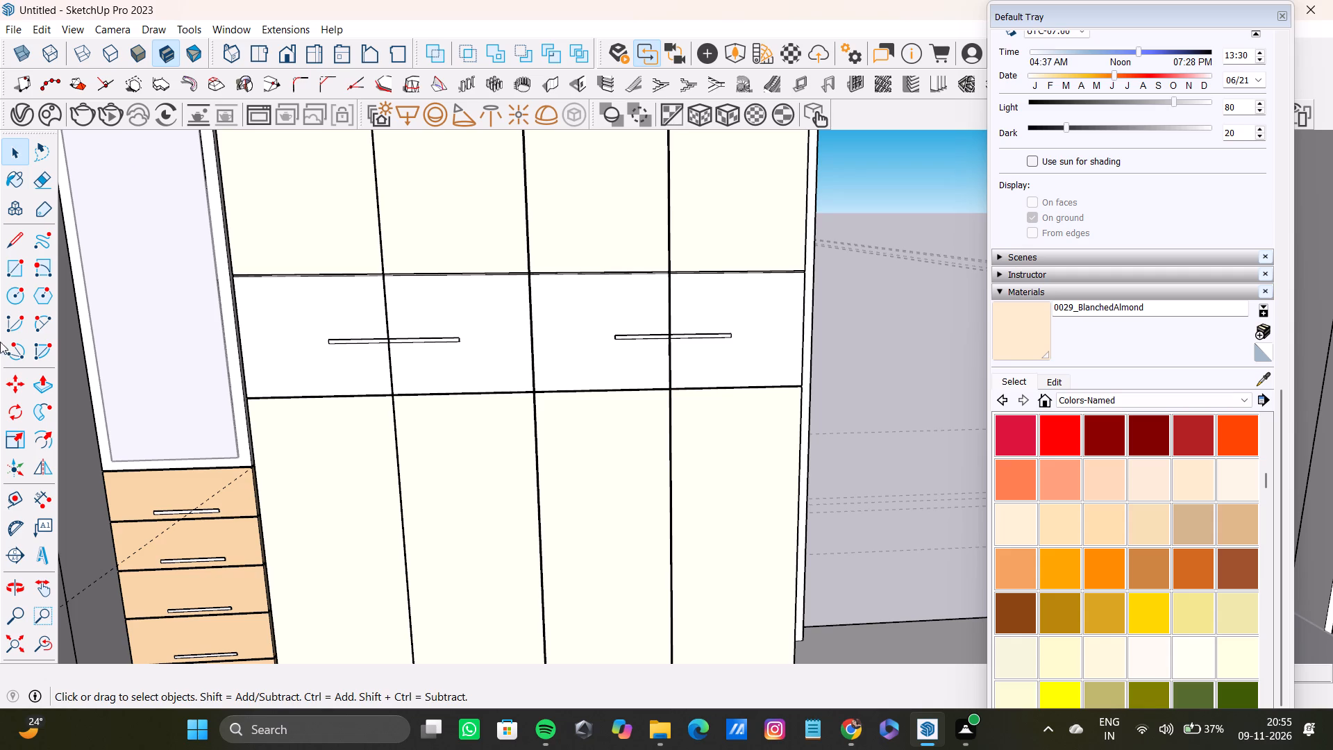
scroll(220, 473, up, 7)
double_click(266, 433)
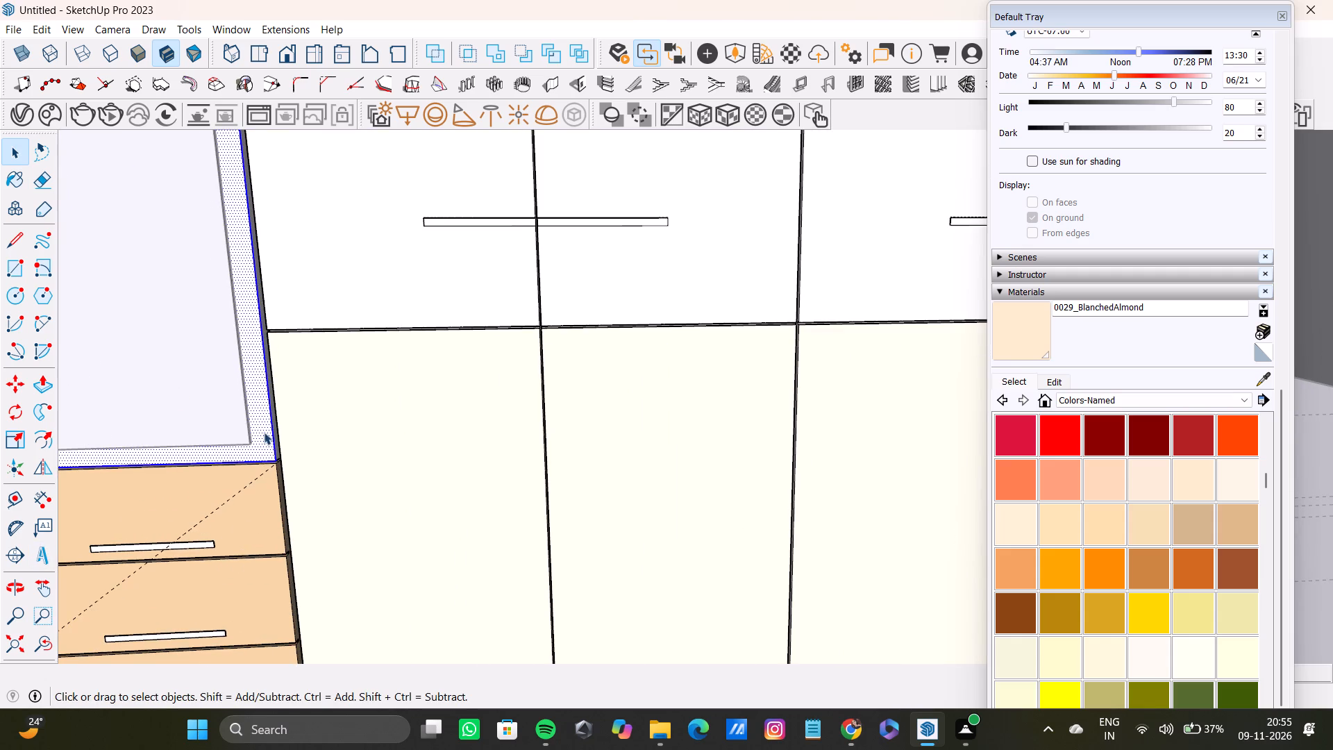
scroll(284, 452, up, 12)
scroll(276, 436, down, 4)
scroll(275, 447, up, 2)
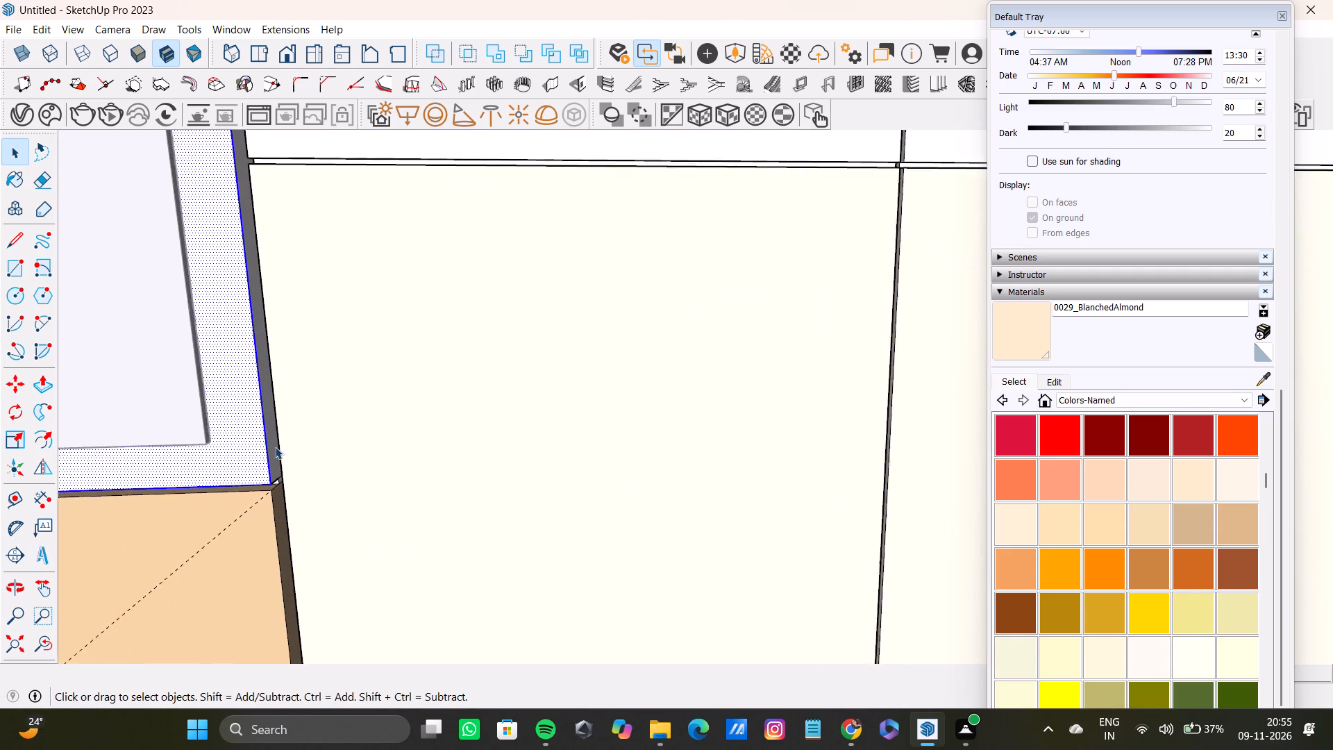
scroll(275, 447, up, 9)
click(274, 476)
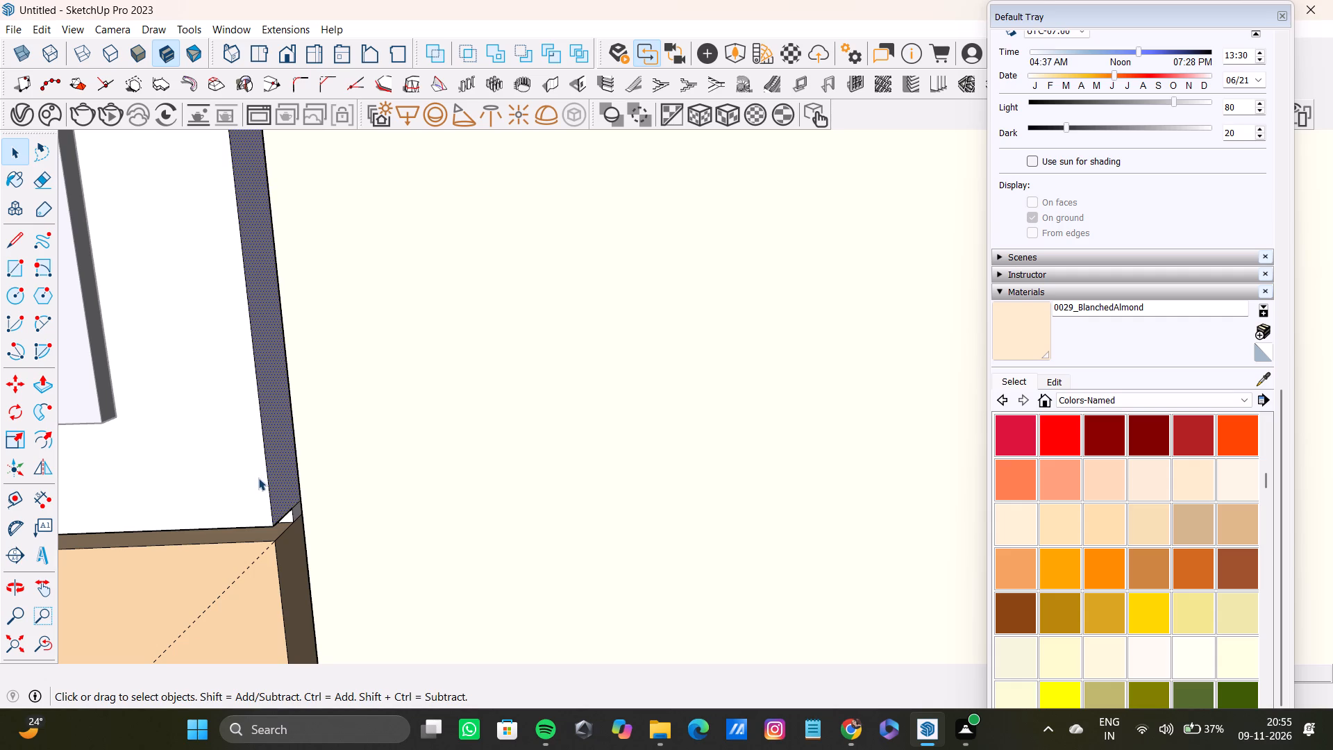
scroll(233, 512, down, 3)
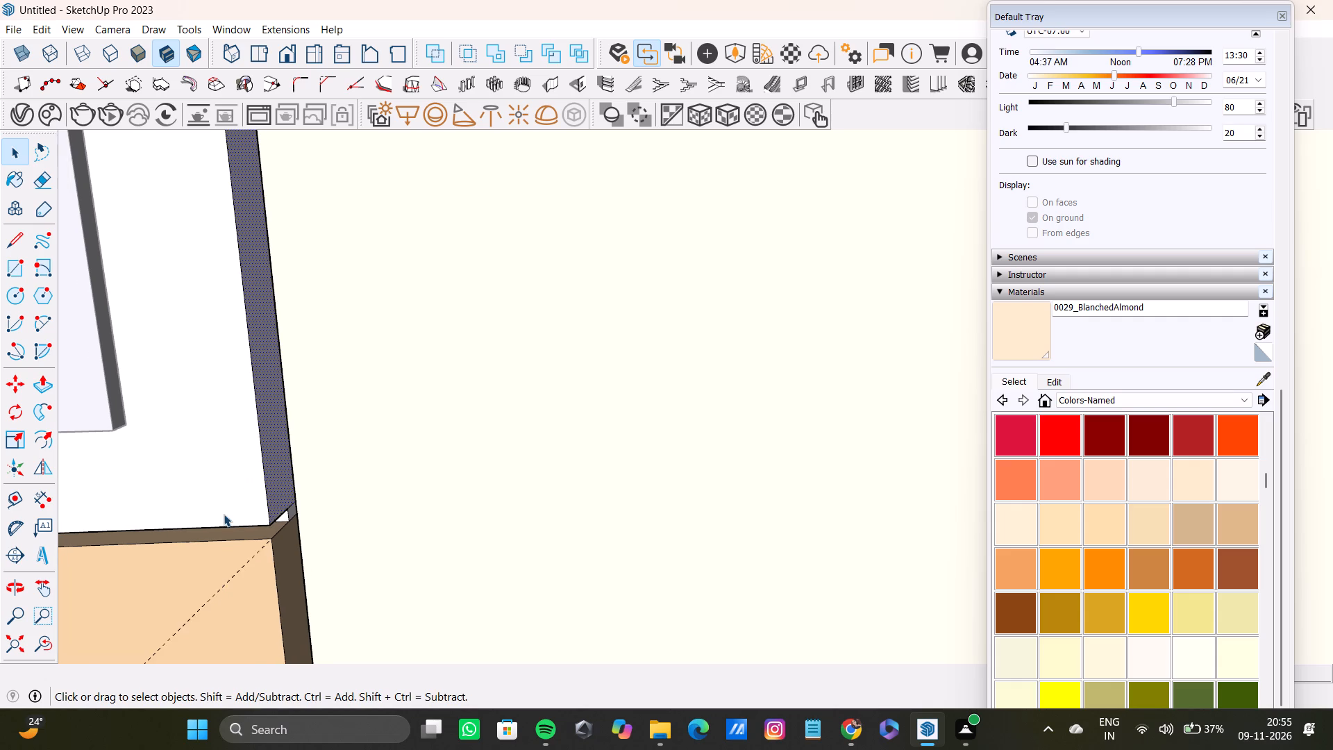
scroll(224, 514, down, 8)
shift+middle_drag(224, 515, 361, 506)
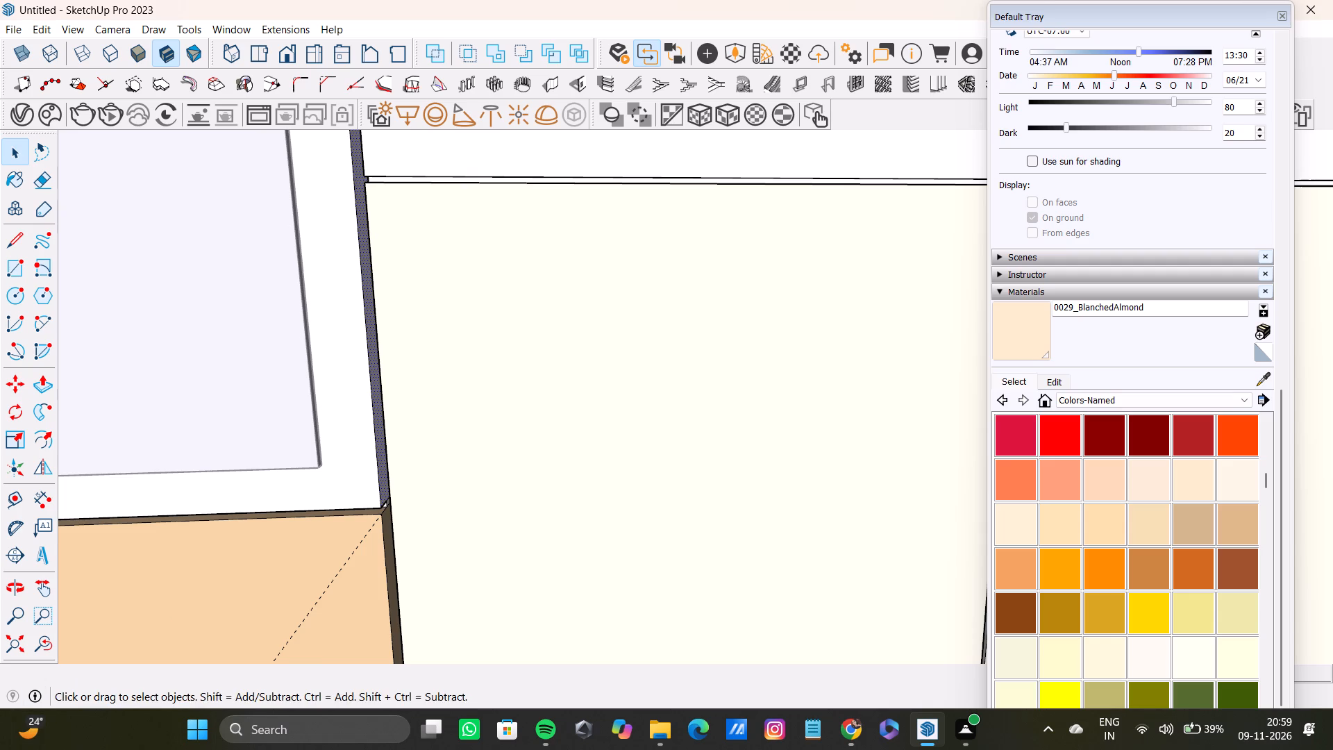
Select all four front faces of the white drawer band between the upper and lower tall wardrobe doors.
scroll(383, 528, down, 16)
middle_drag(587, 446, 568, 405)
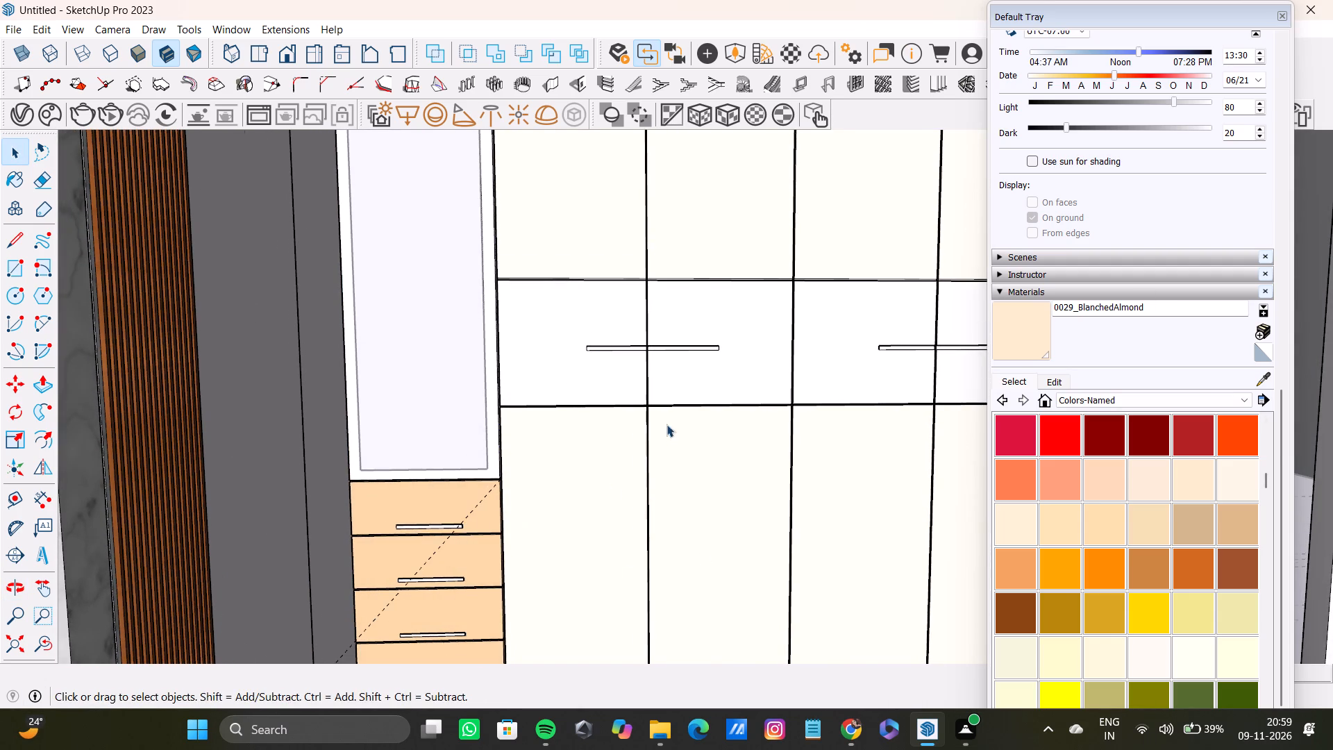
scroll(661, 418, up, 10)
double_click(609, 359)
double_click(819, 360)
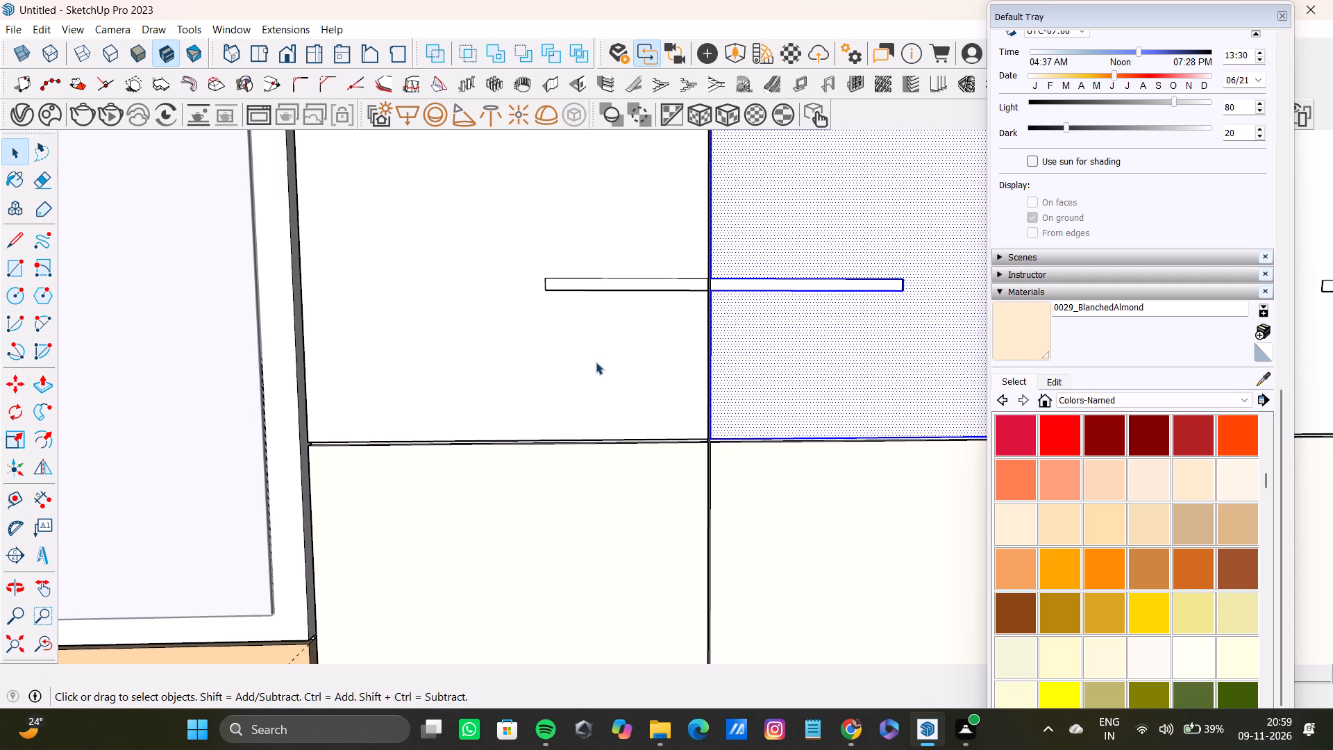
scroll(581, 437, down, 7)
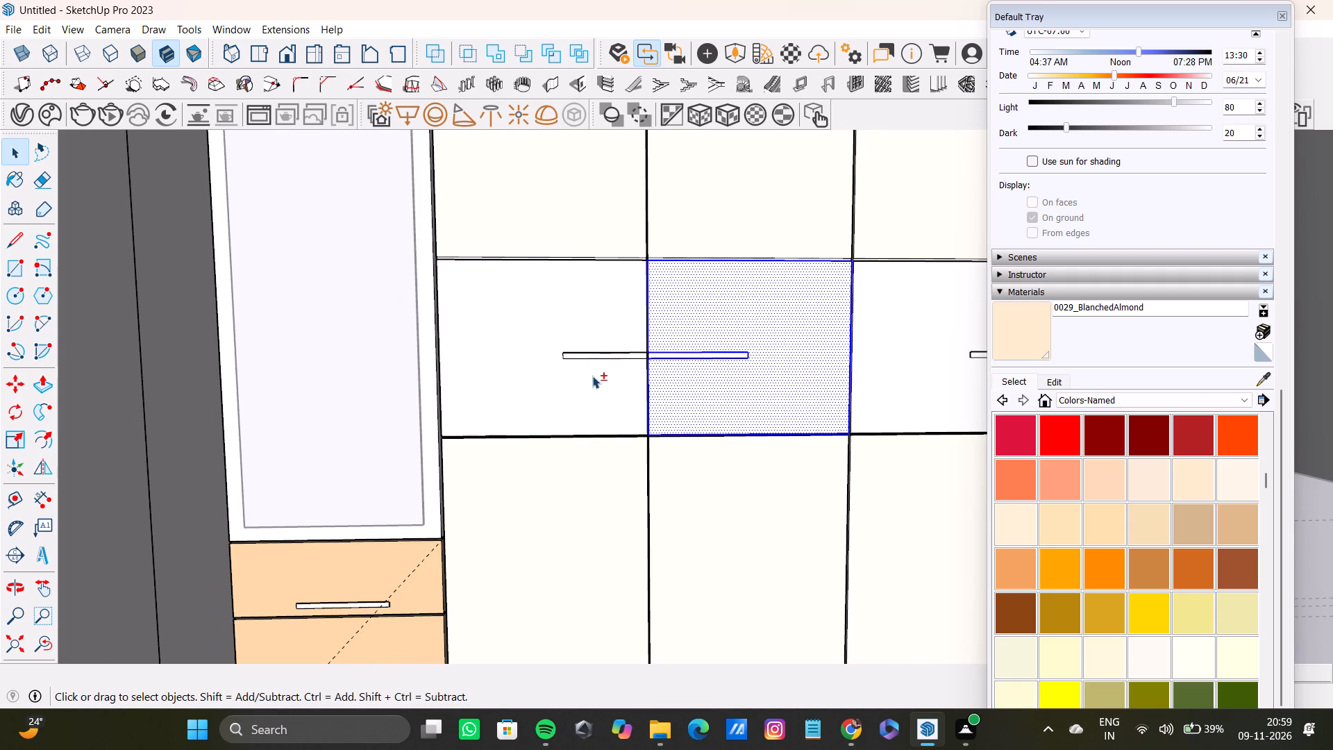
shift+double_click(592, 376)
shift+scroll(617, 380, down, 4)
shift+middle_drag(617, 380, 537, 403)
scroll(724, 410, up, 4)
shift+double_click(772, 363)
shift+middle_drag(773, 362, 589, 392)
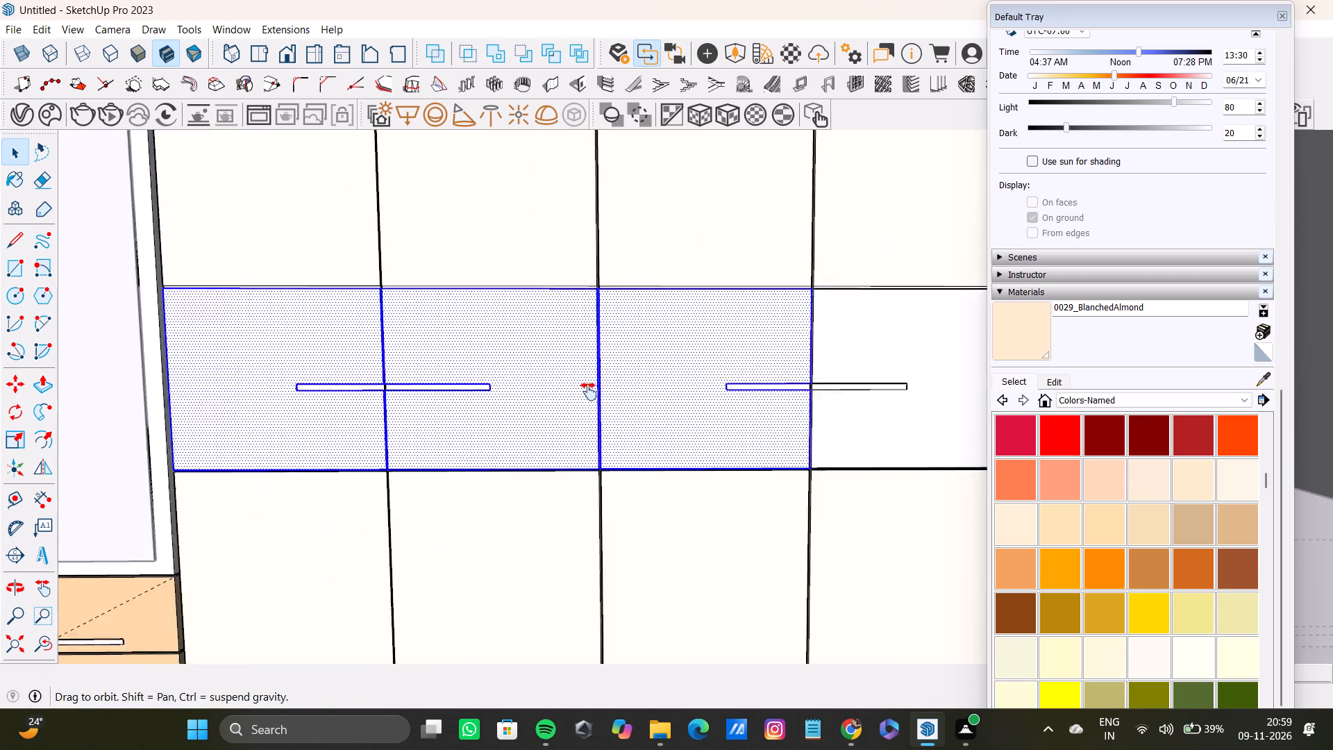
shift+middle_drag(589, 392, 564, 401)
shift+double_click(804, 390)
Examine the selected drawer band from the side and front for missed faces.
shift+scroll(756, 422, up, 4)
shift+scroll(756, 423, down, 9)
middle_drag(778, 425, 553, 406)
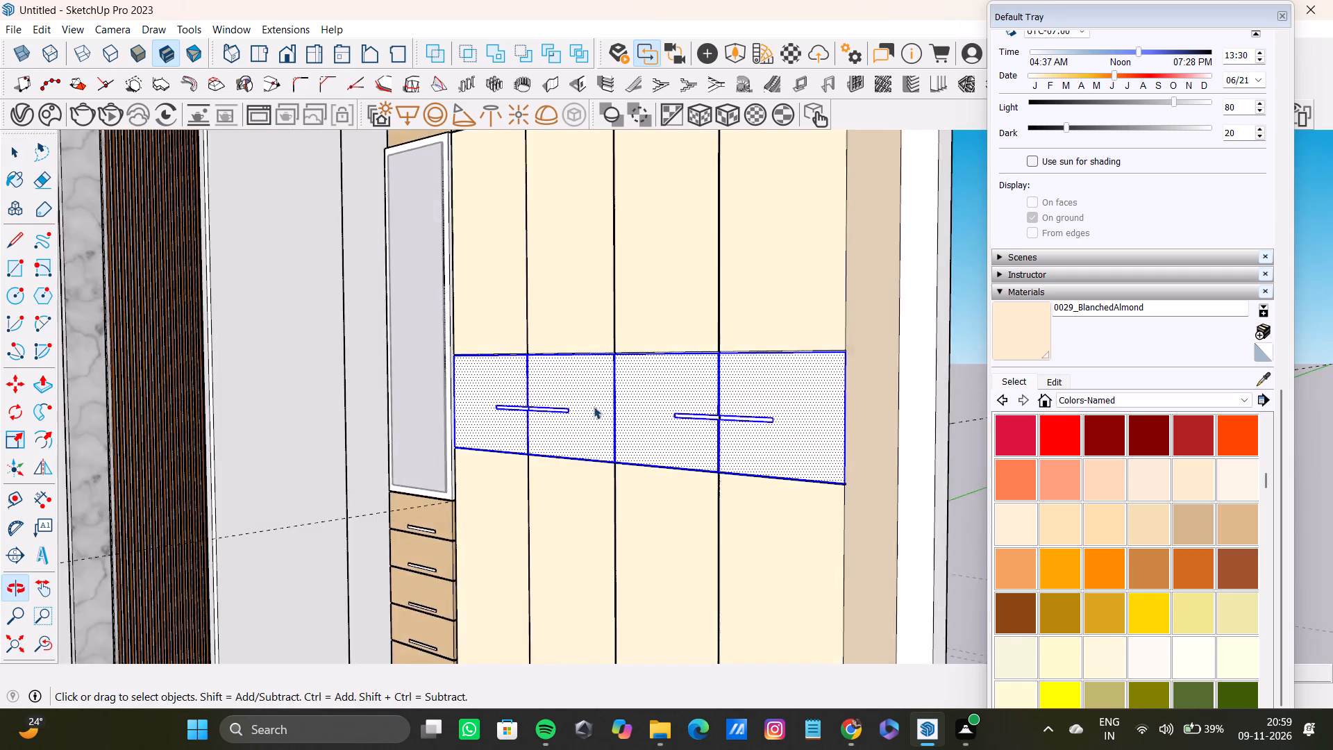
scroll(859, 397, up, 4)
shift+scroll(786, 385, down, 4)
shift+middle_drag(789, 390, 780, 449)
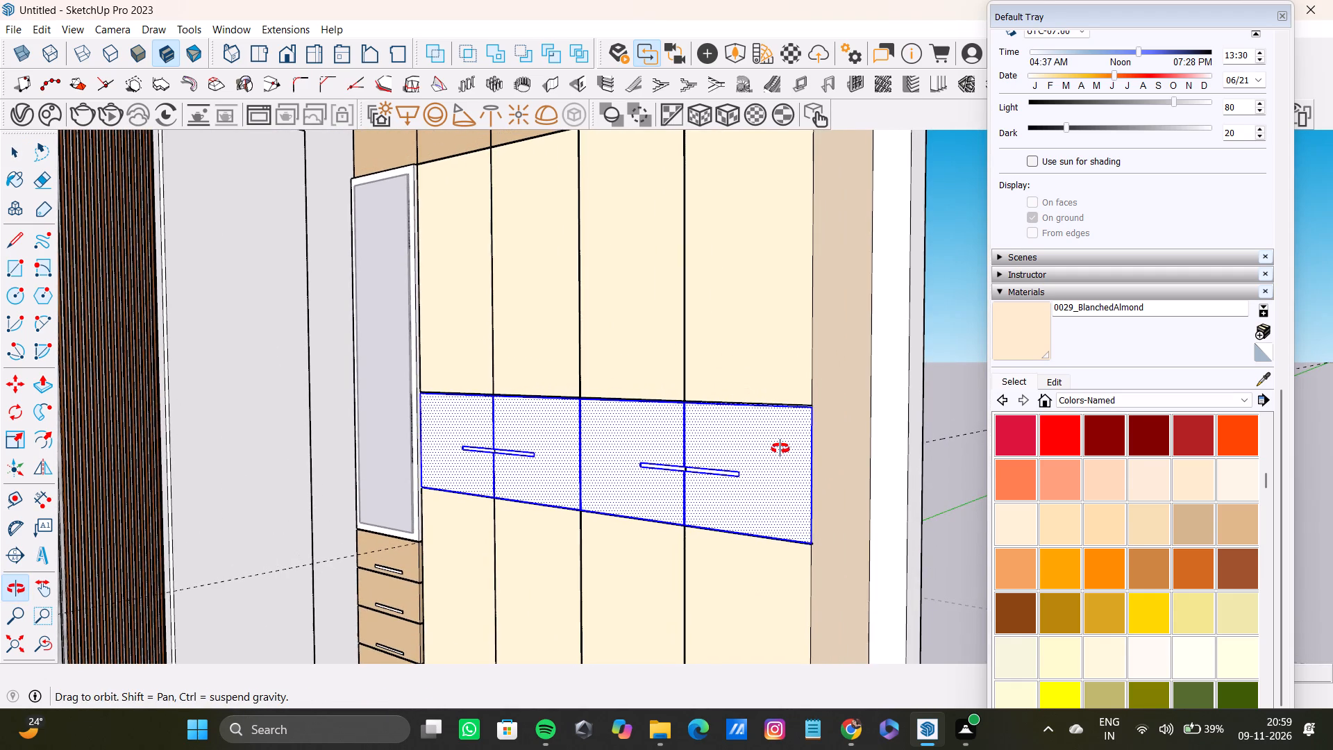
shift+middle_drag(780, 449, 918, 465)
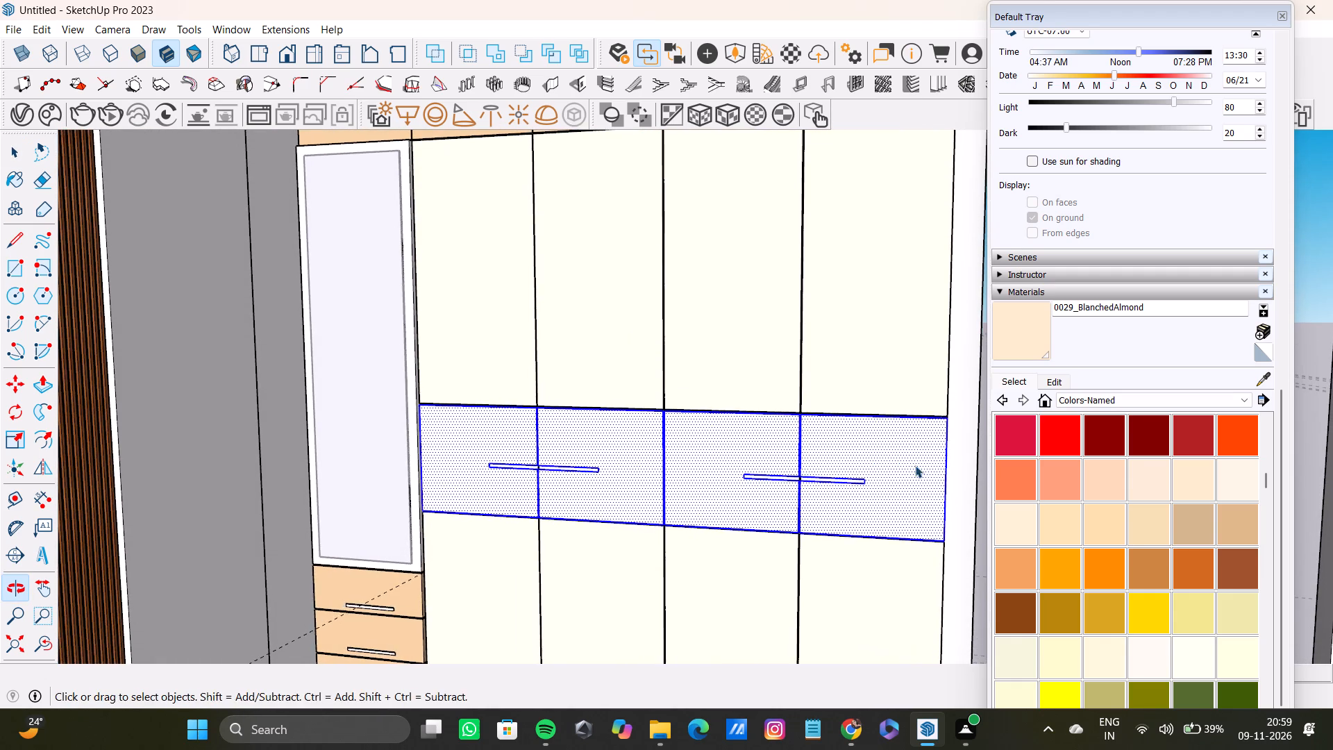
scroll(873, 469, down, 6)
middle_drag(856, 451, 807, 444)
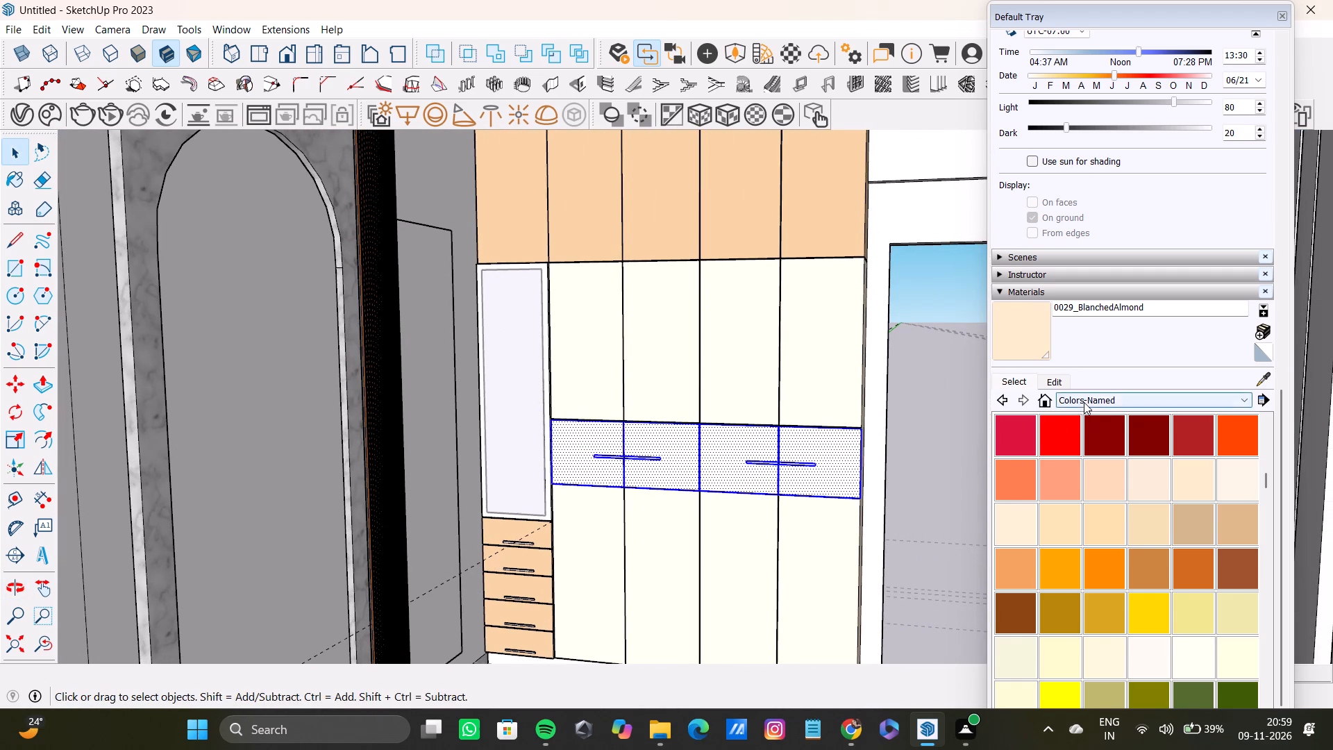
Paint the selected faces of the wardrobe's middle drawer band with the Windmill material from the Patterns collection.
click(1084, 402)
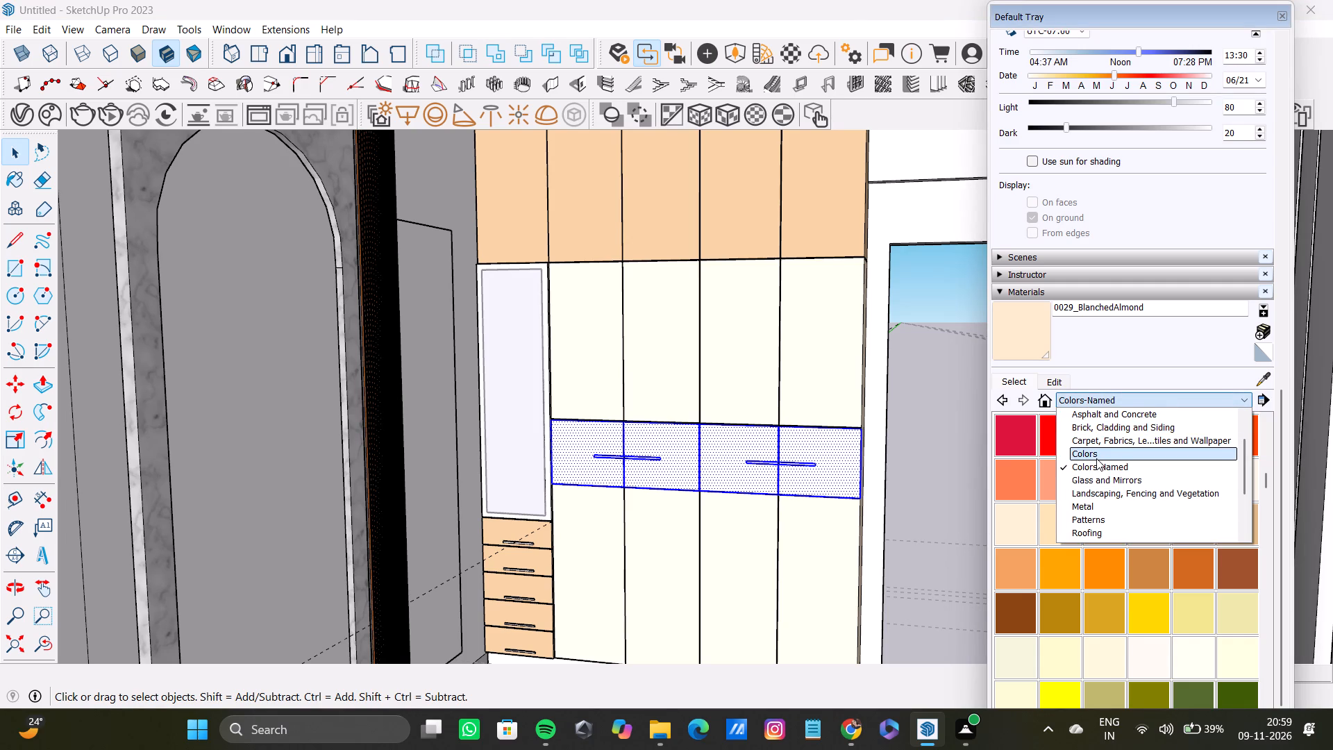
scroll(1100, 486, up, 1)
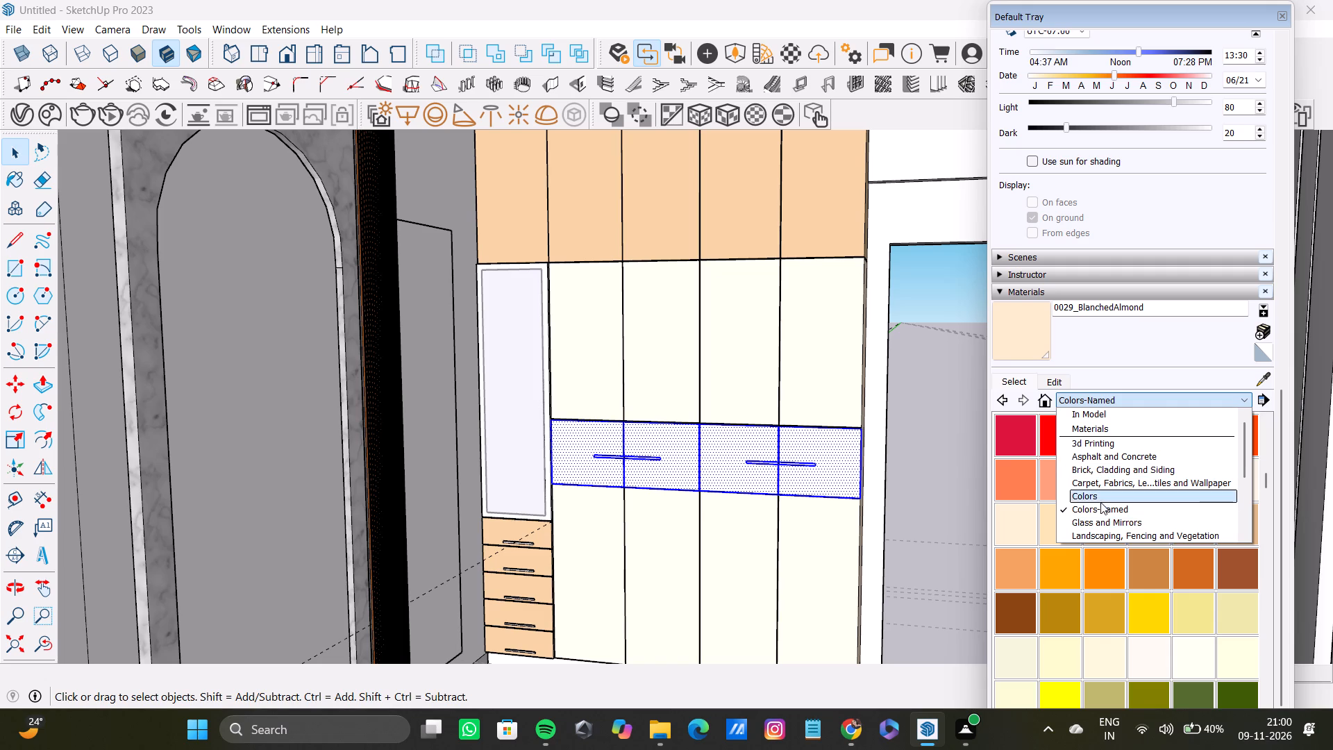
scroll(1099, 506, down, 2)
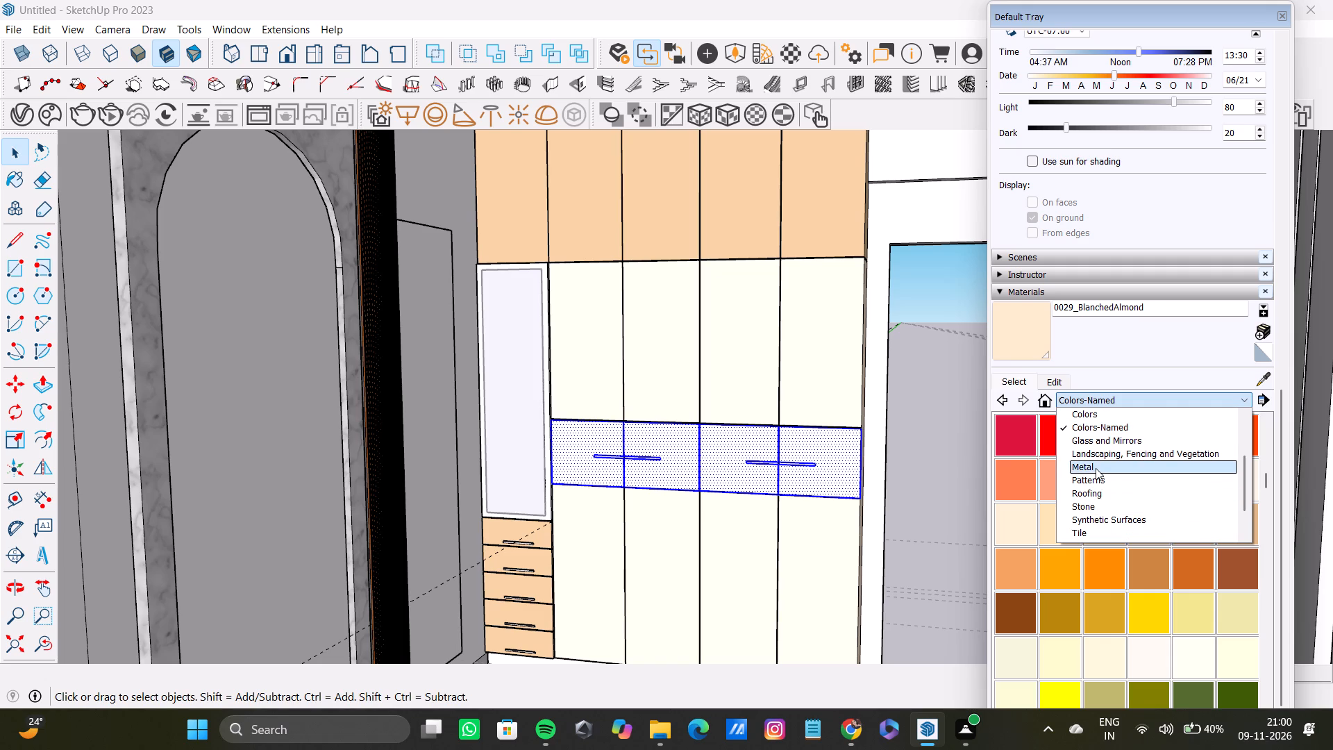
click(1097, 481)
scroll(1095, 487, down, 6)
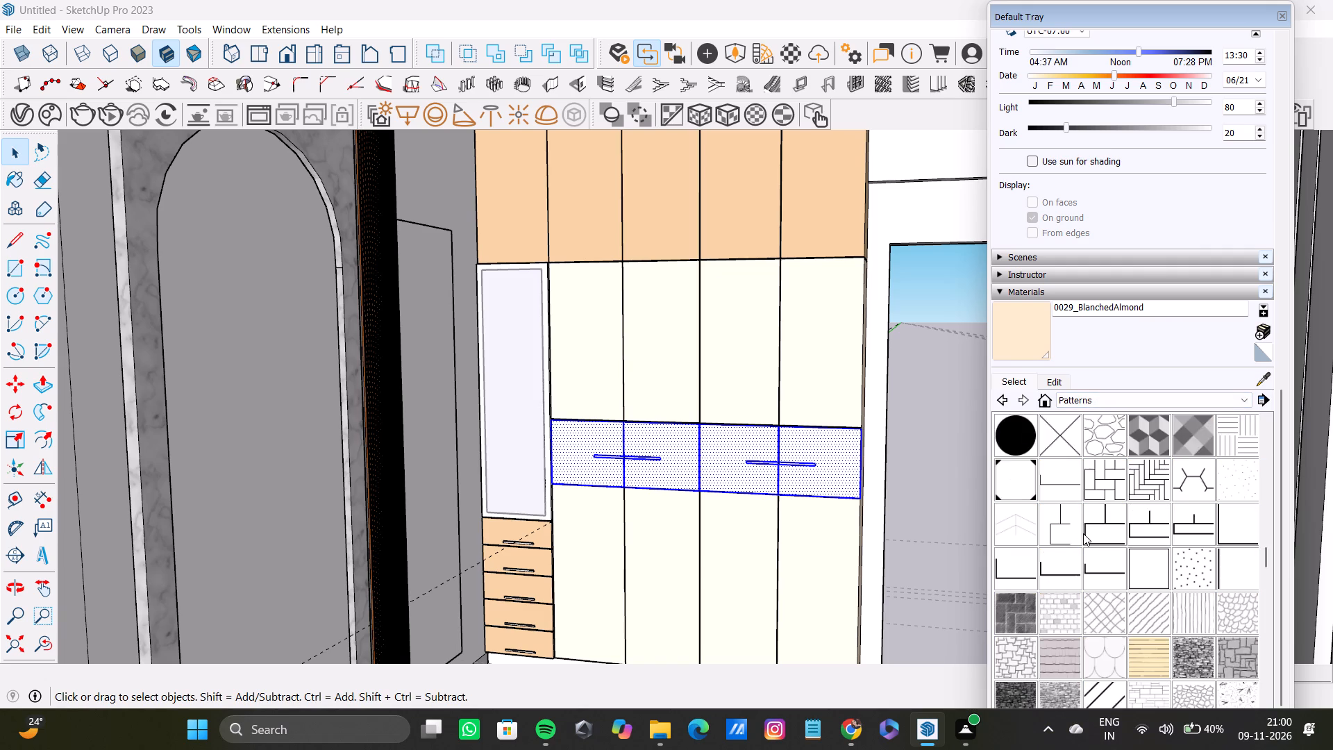
scroll(1083, 533, down, 3)
scroll(1083, 533, up, 2)
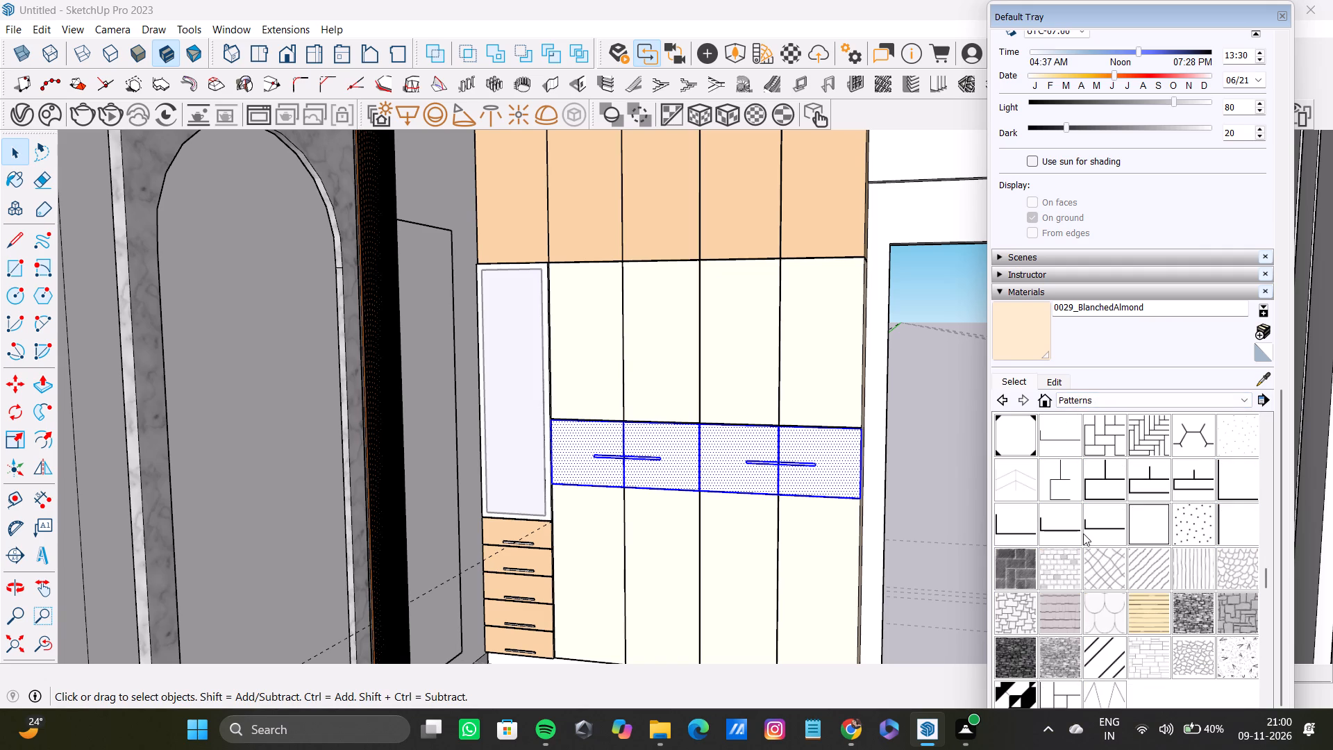
scroll(1083, 537, up, 3)
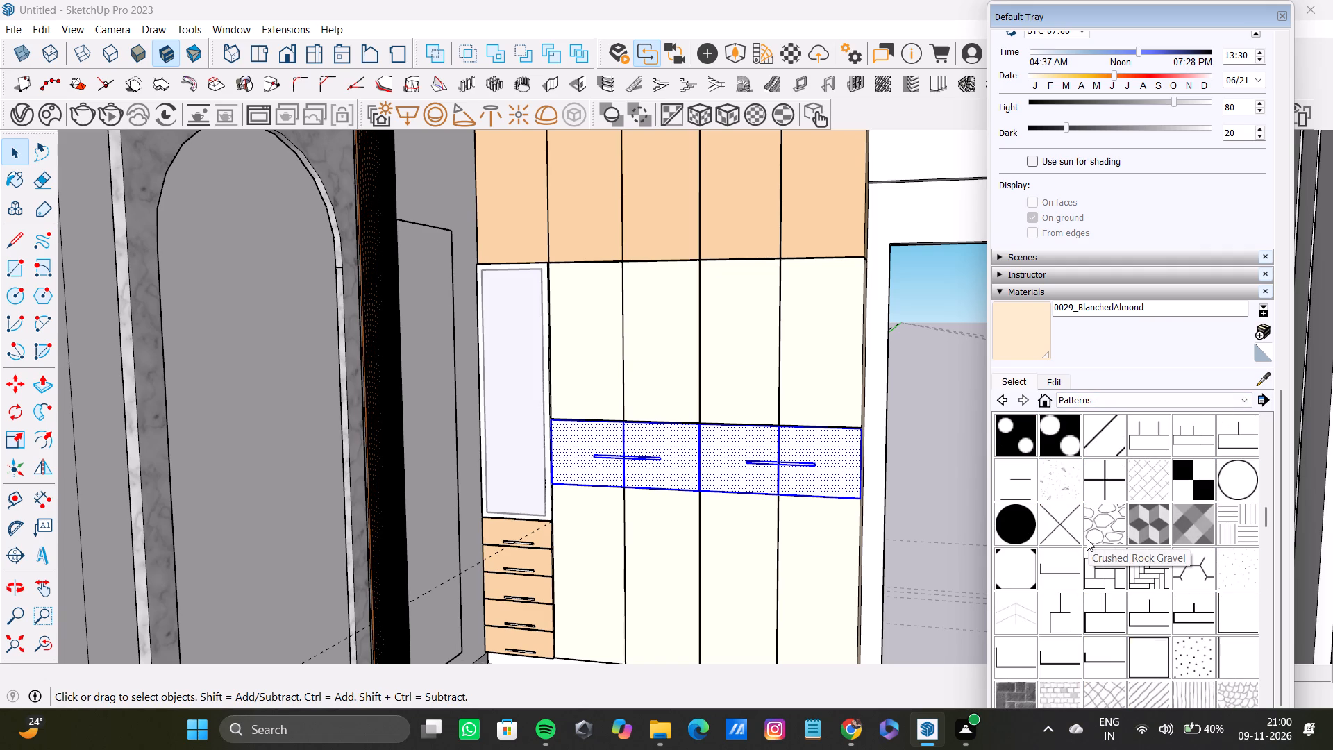
click(1049, 522)
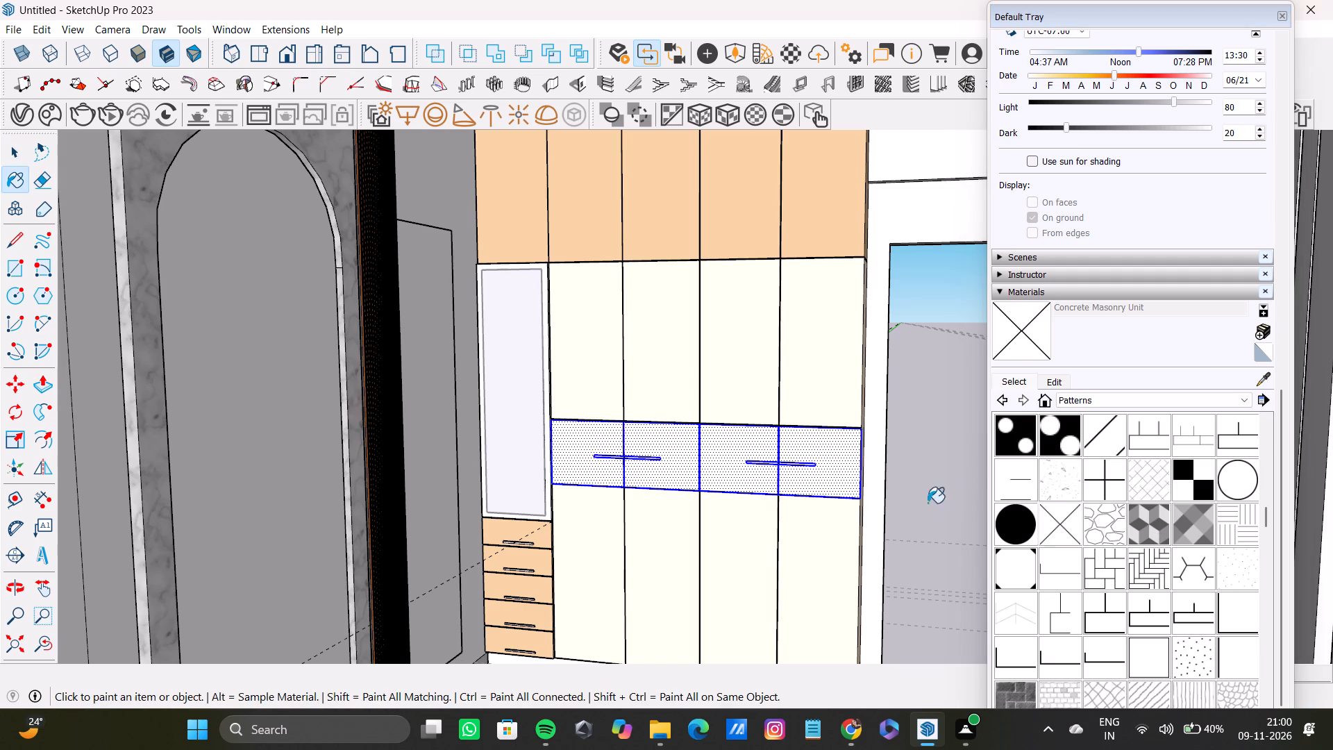
click(1245, 526)
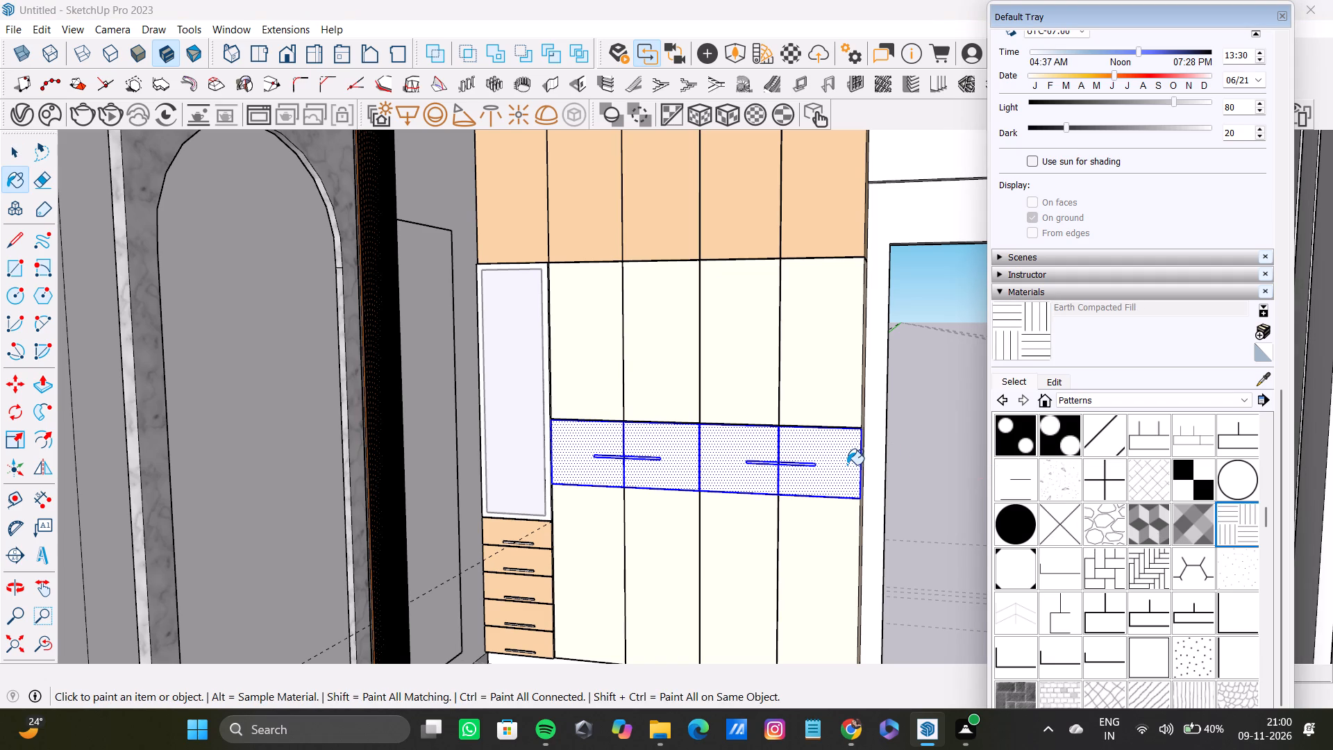
scroll(847, 465, up, 6)
scroll(1107, 531, up, 4)
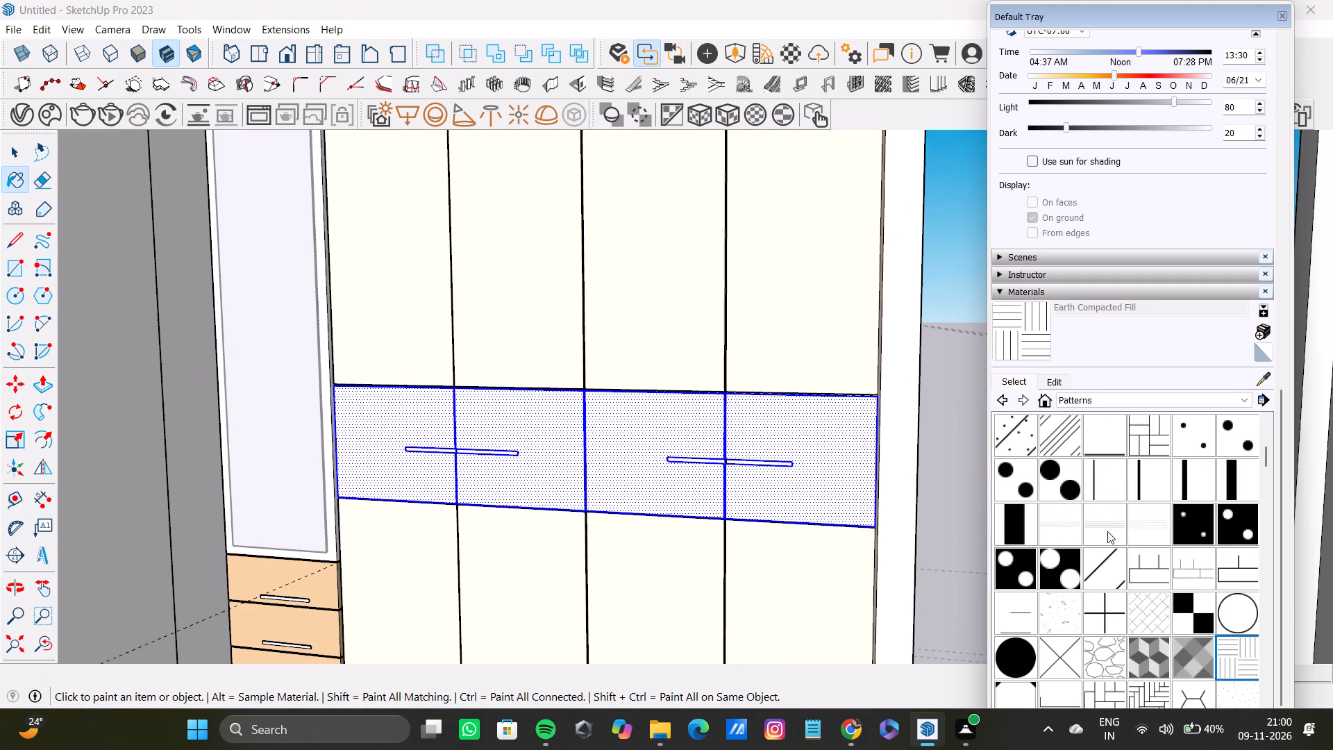
scroll(1117, 533, up, 5)
scroll(1100, 508, down, 11)
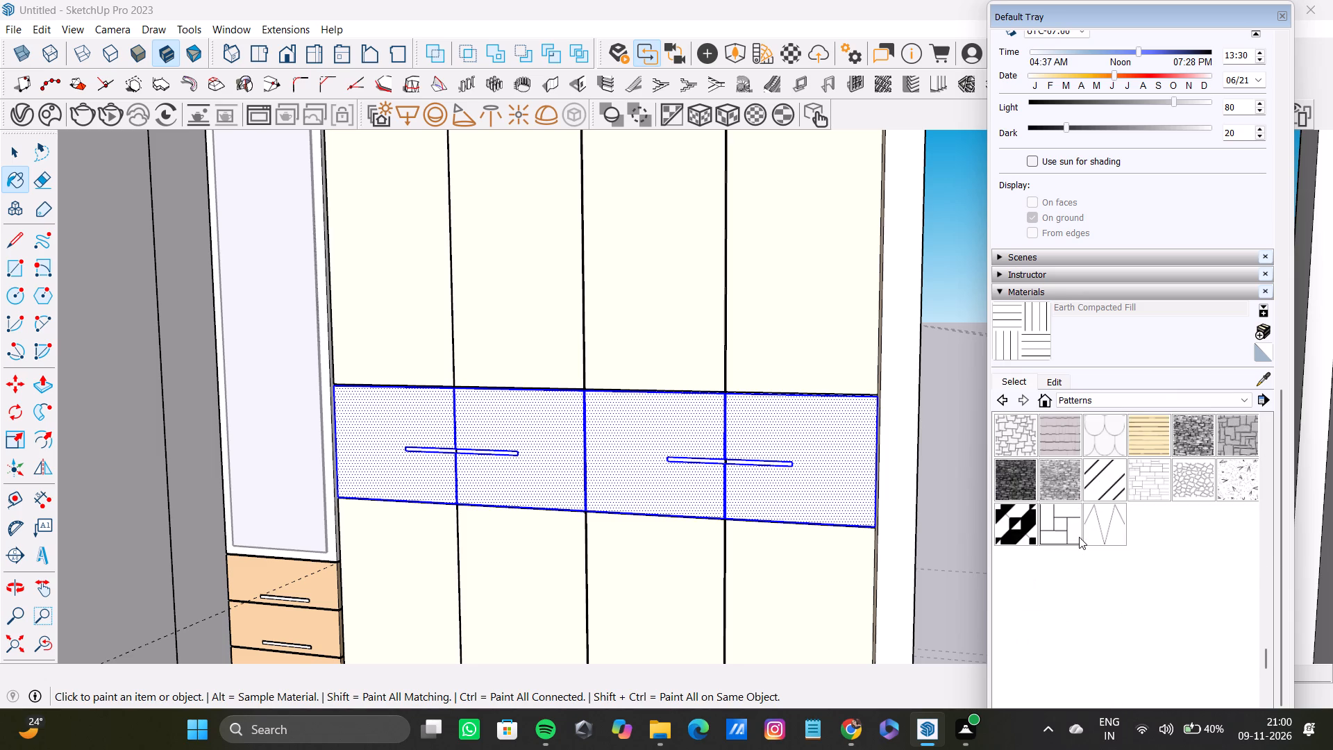
middle_drag(1079, 537, 1077, 560)
scroll(1103, 569, up, 1)
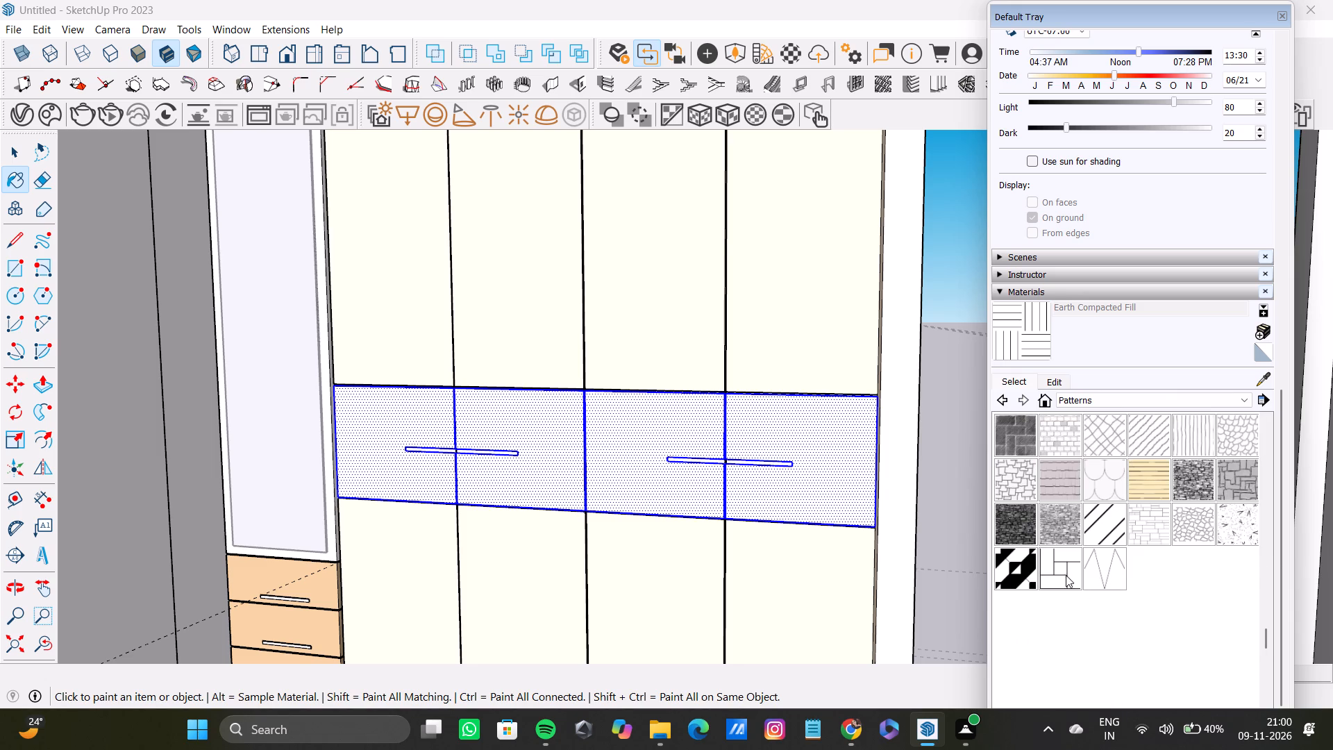
click(1066, 574)
click(820, 462)
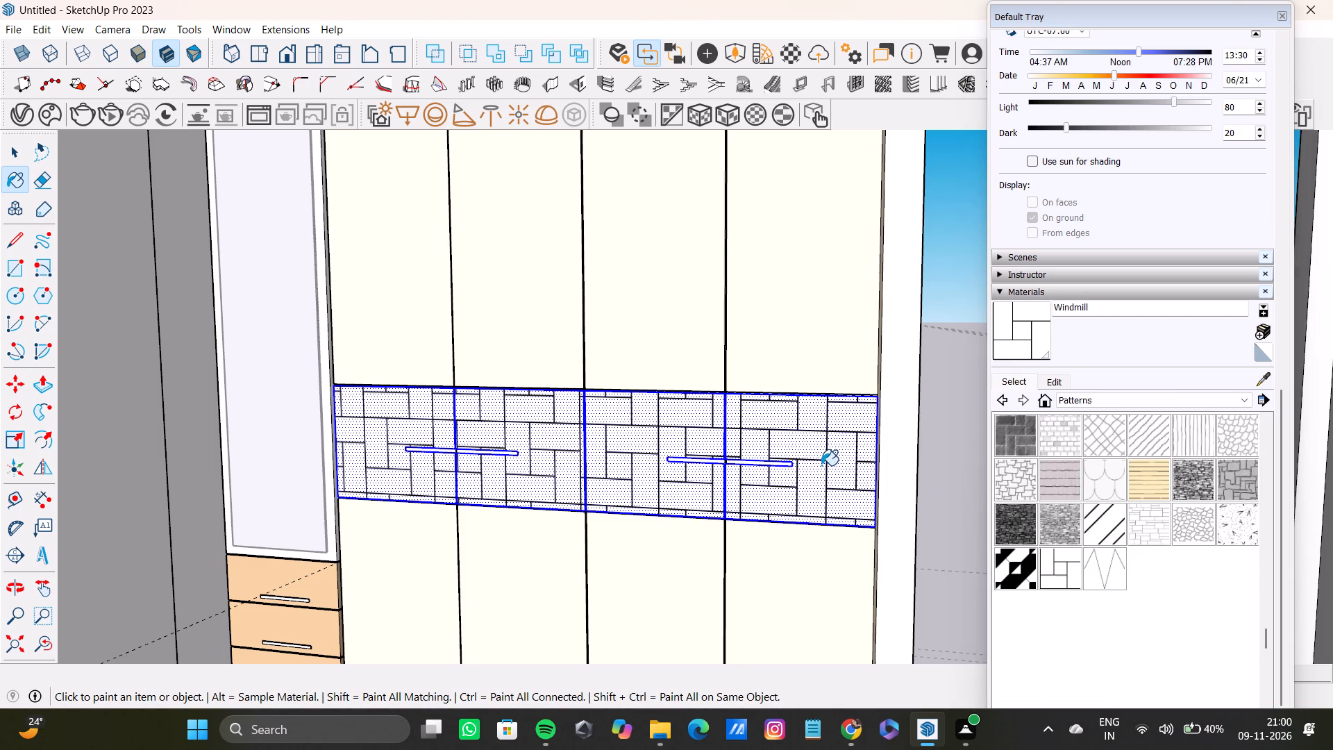
key(space)
Select the narrow grey strip in the gap between two wardrobe doors and examine where it meets the drawer band's top edge.
scroll(737, 436, up, 8)
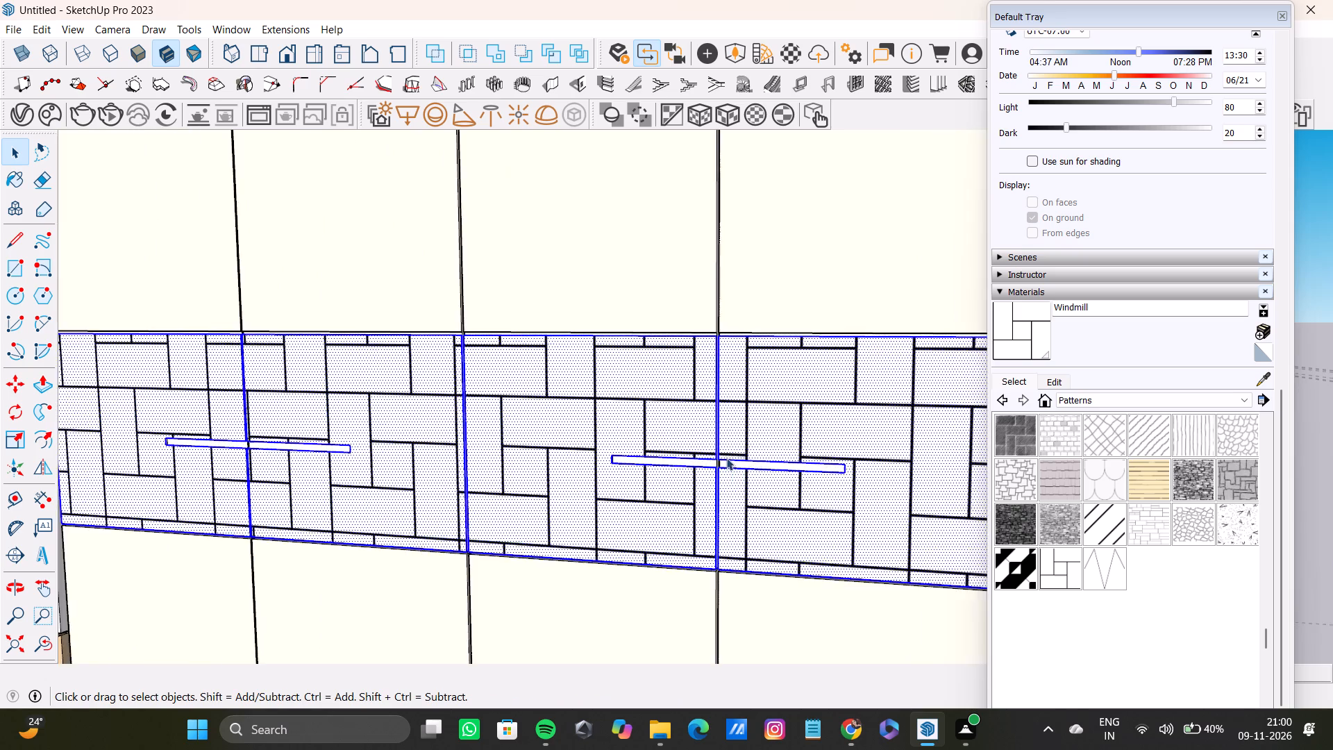
scroll(726, 458, up, 20)
scroll(726, 458, up, 4)
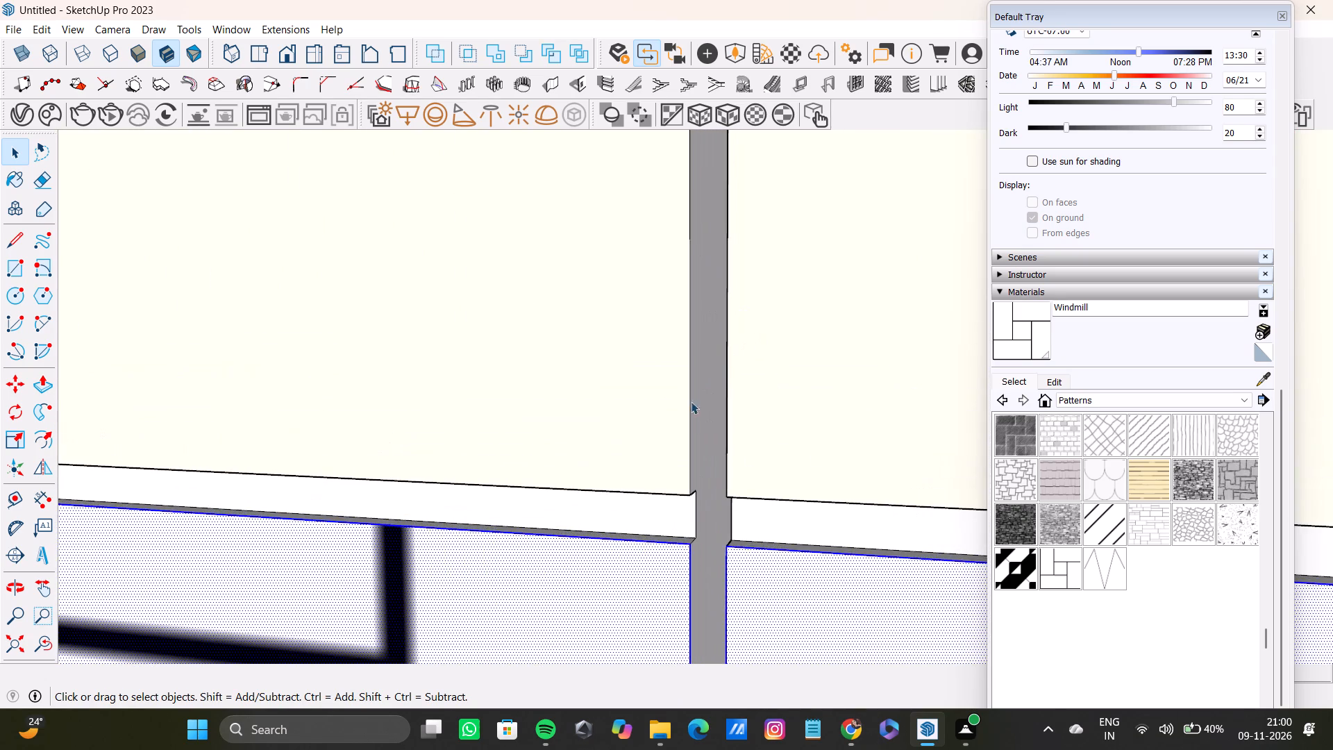
double_click(685, 411)
double_click(699, 424)
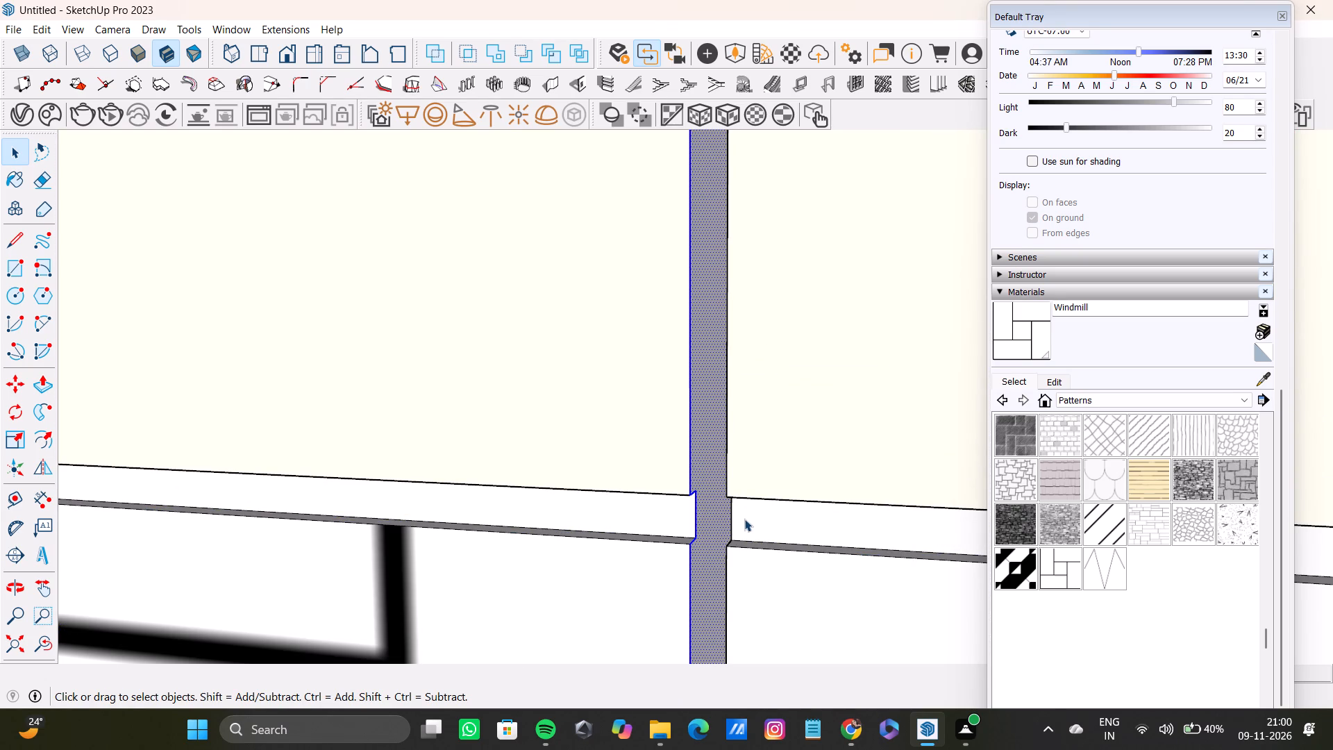
scroll(744, 518, down, 5)
shift+middle_drag(744, 520, 853, 529)
scroll(663, 494, up, 3)
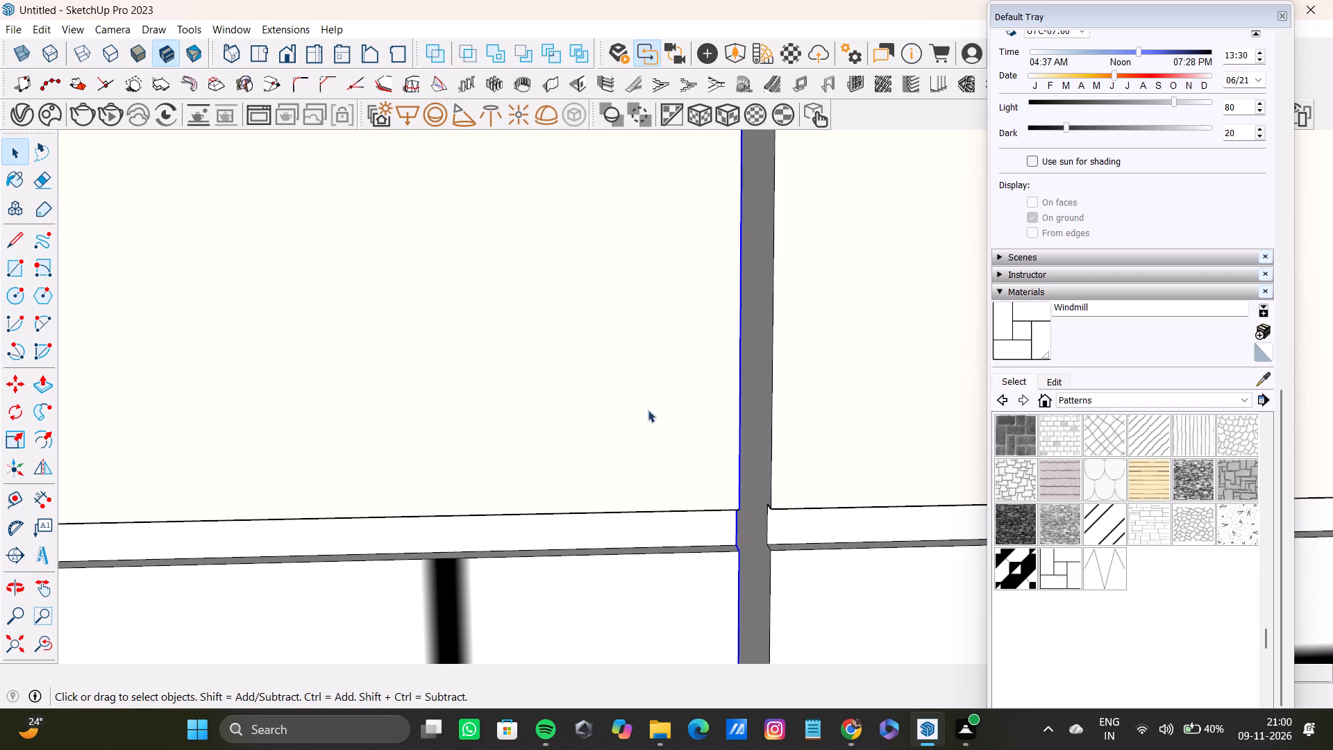
shift+middle_drag(852, 637, 837, 603)
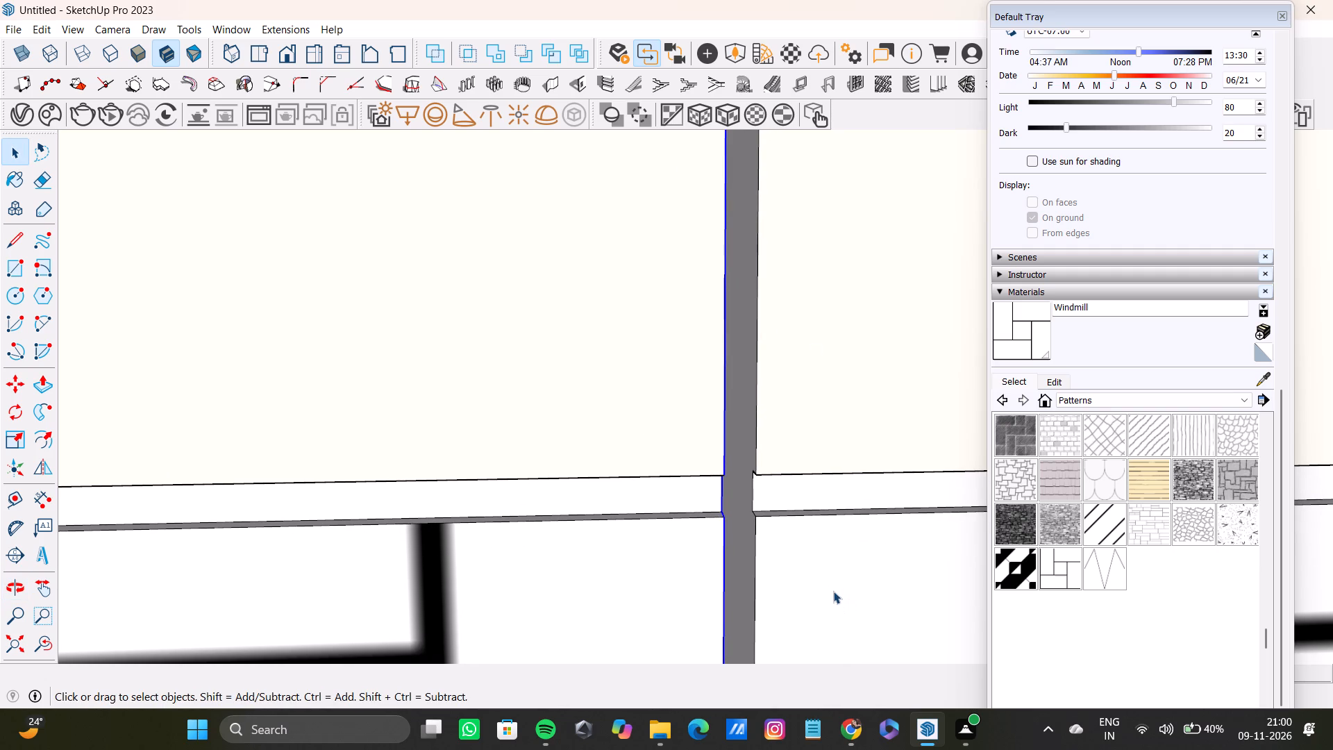
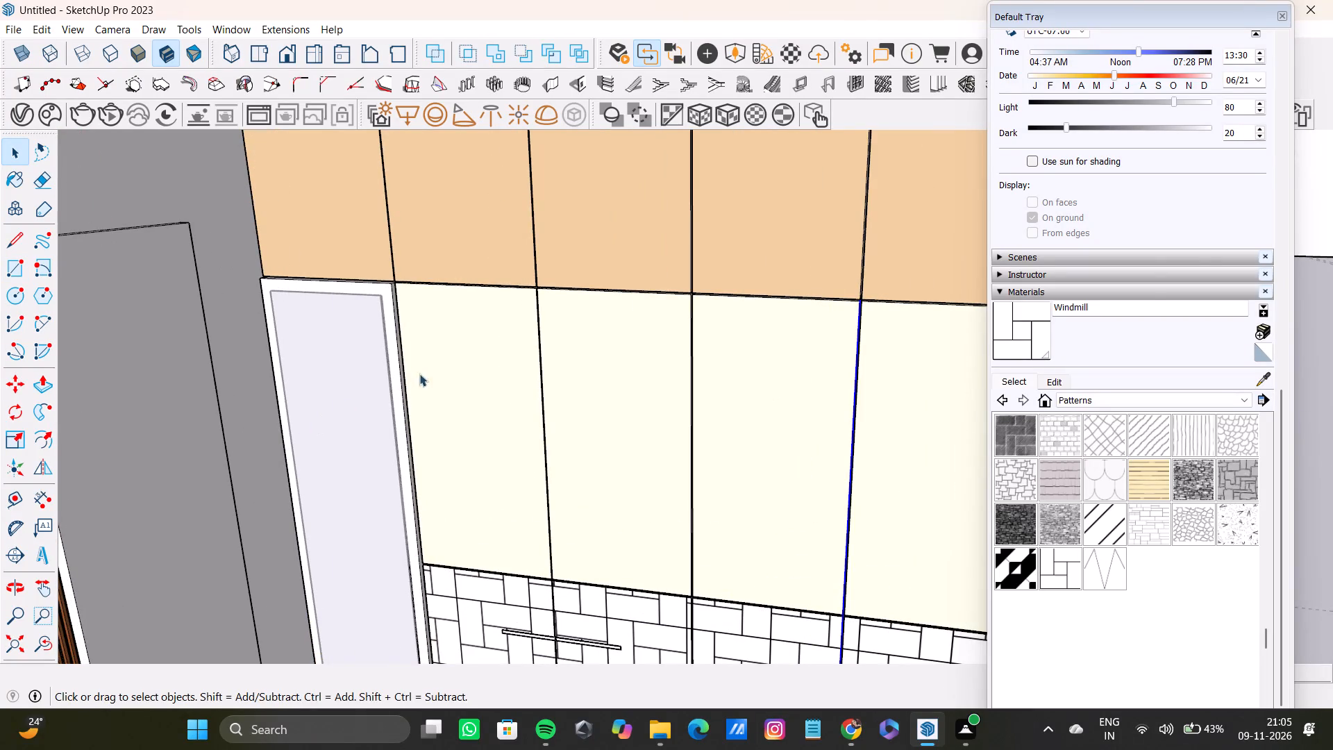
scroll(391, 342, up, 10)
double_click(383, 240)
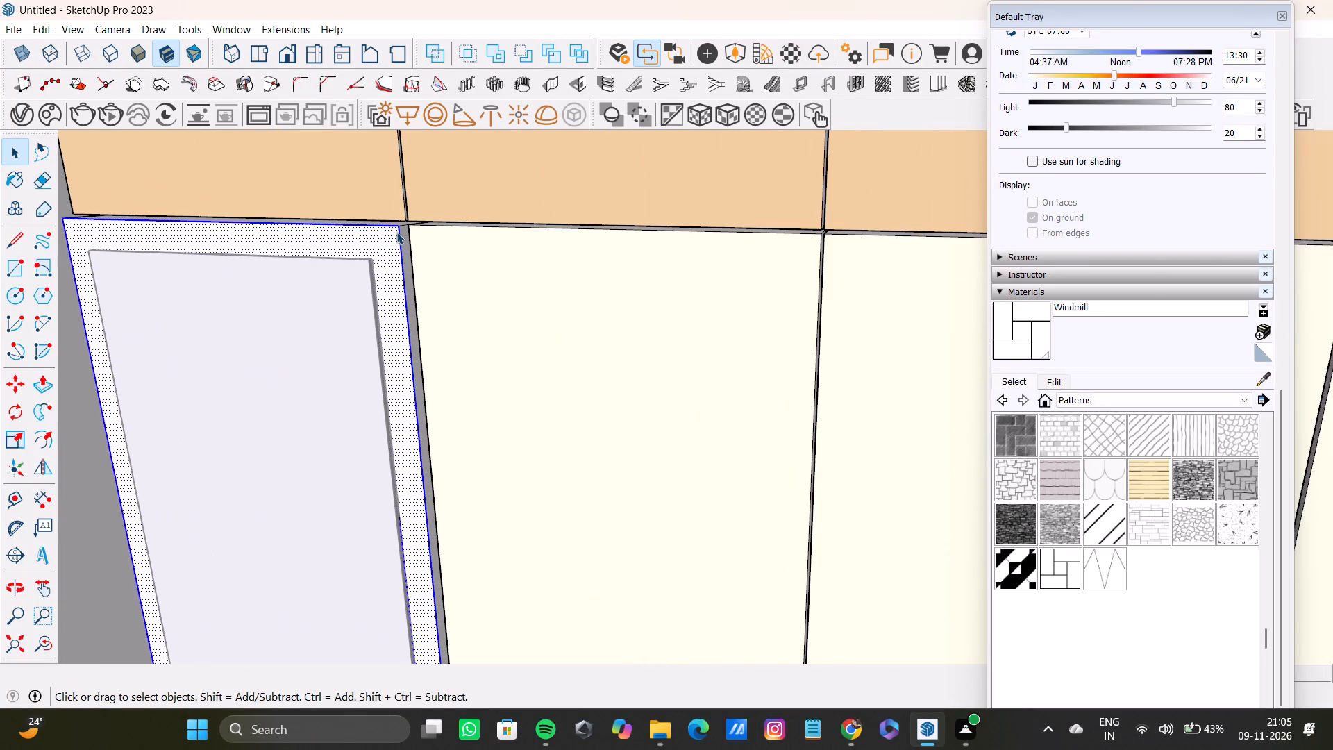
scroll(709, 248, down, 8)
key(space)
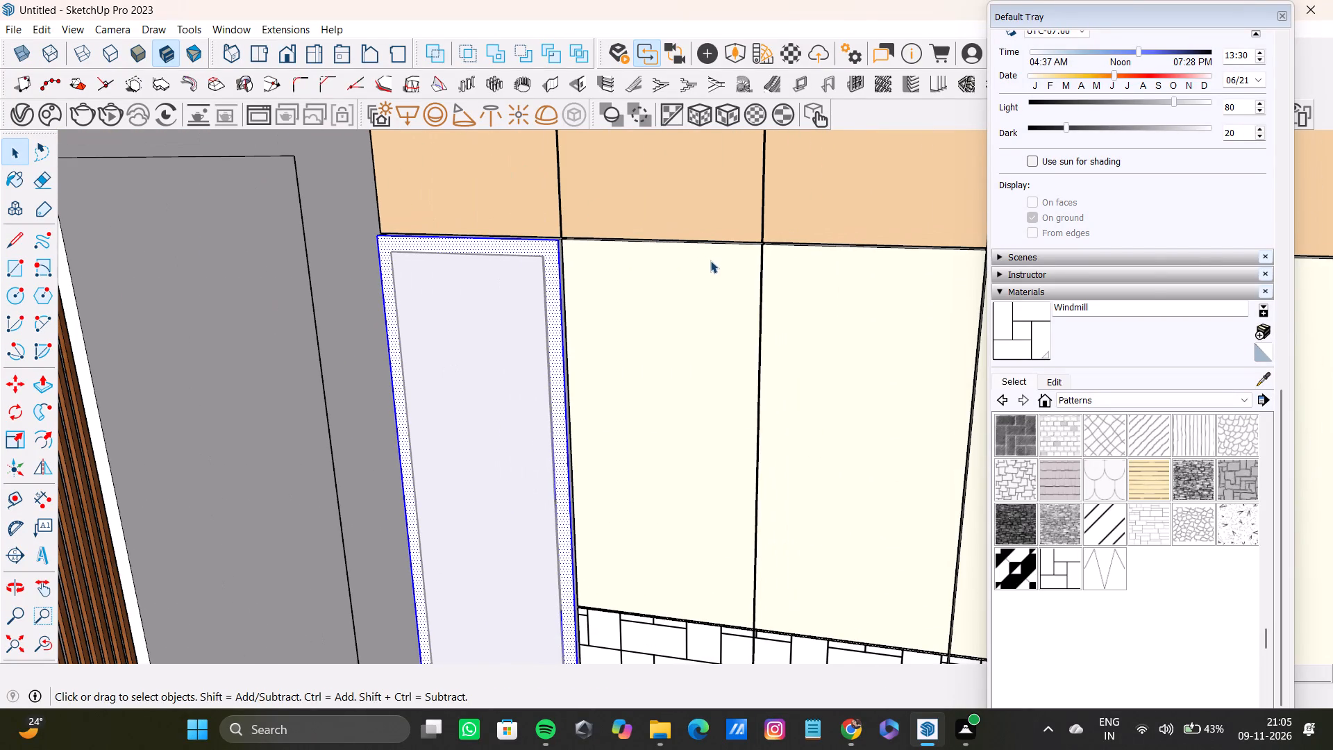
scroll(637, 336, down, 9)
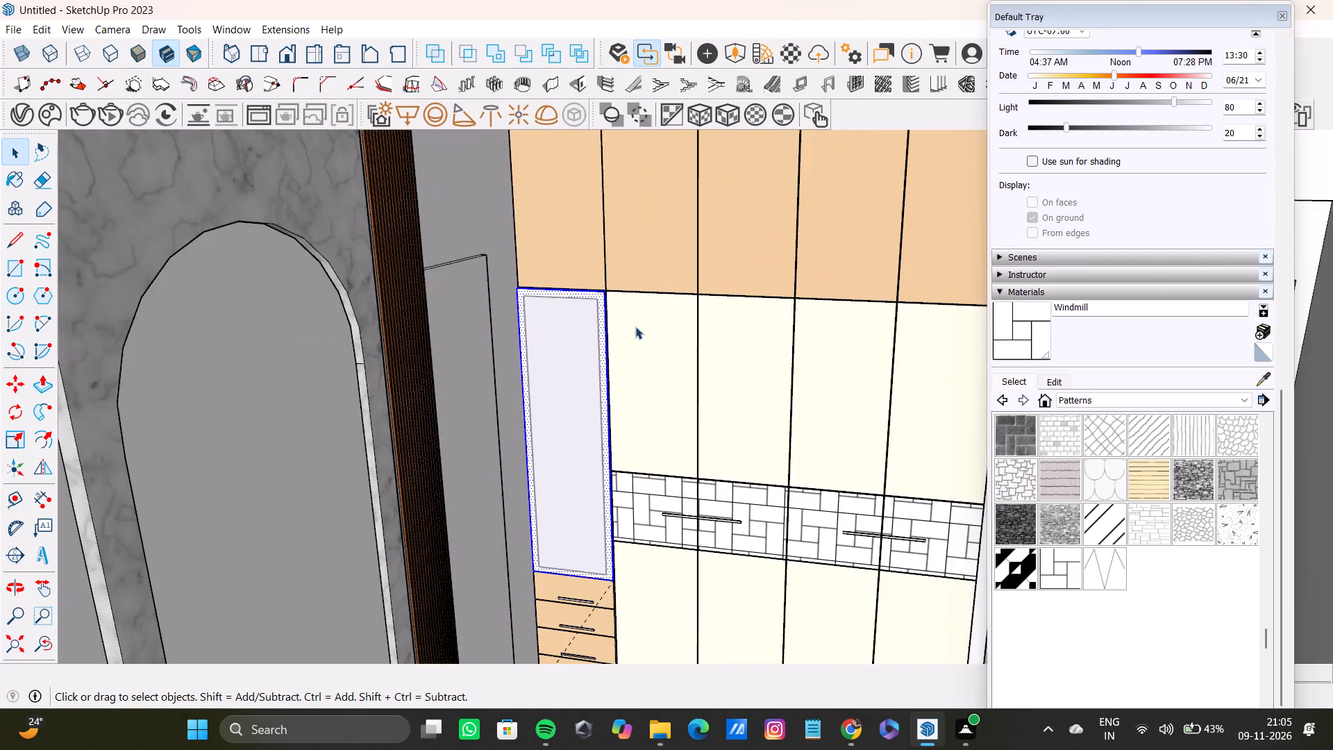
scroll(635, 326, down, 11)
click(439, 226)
Select the front, bottom and top faces of the thin white strip above the patterned drawer band, at the wardrobe's exposed side panel.
scroll(680, 357, up, 10)
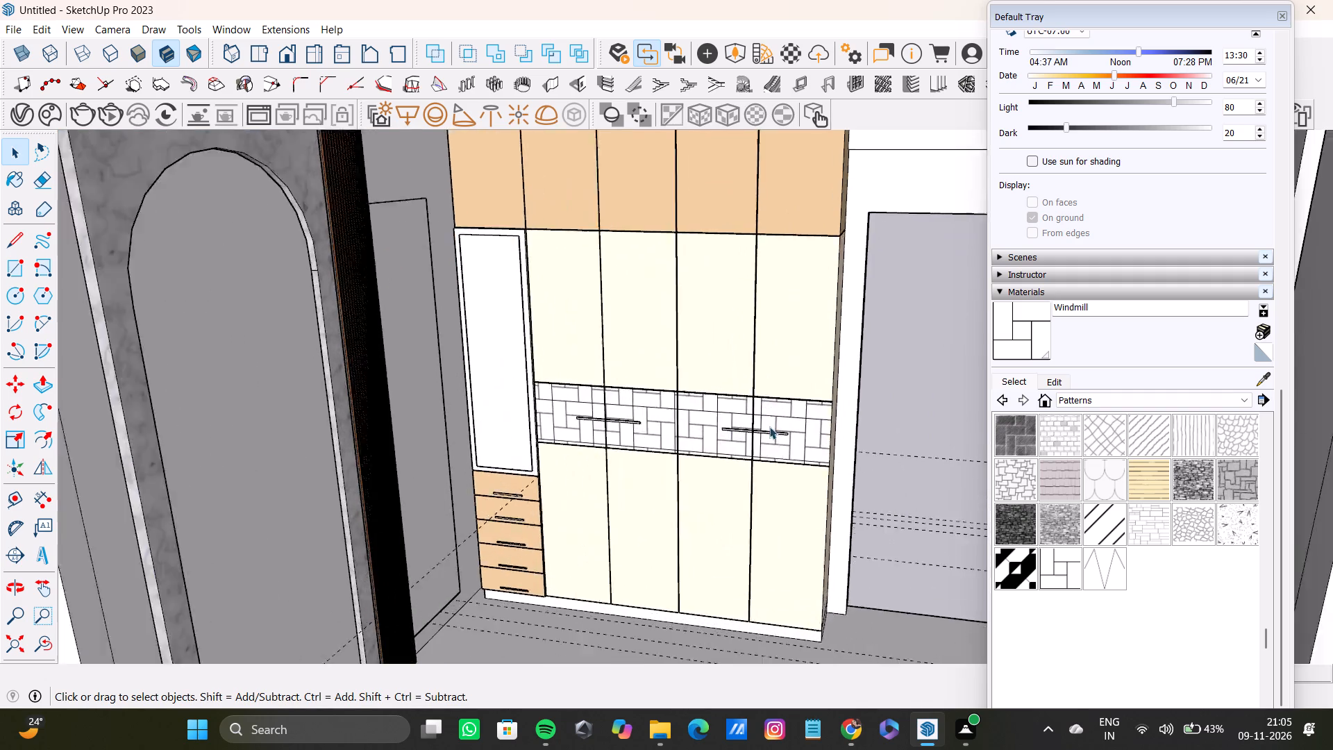
scroll(769, 426, up, 20)
middle_drag(866, 428, 780, 412)
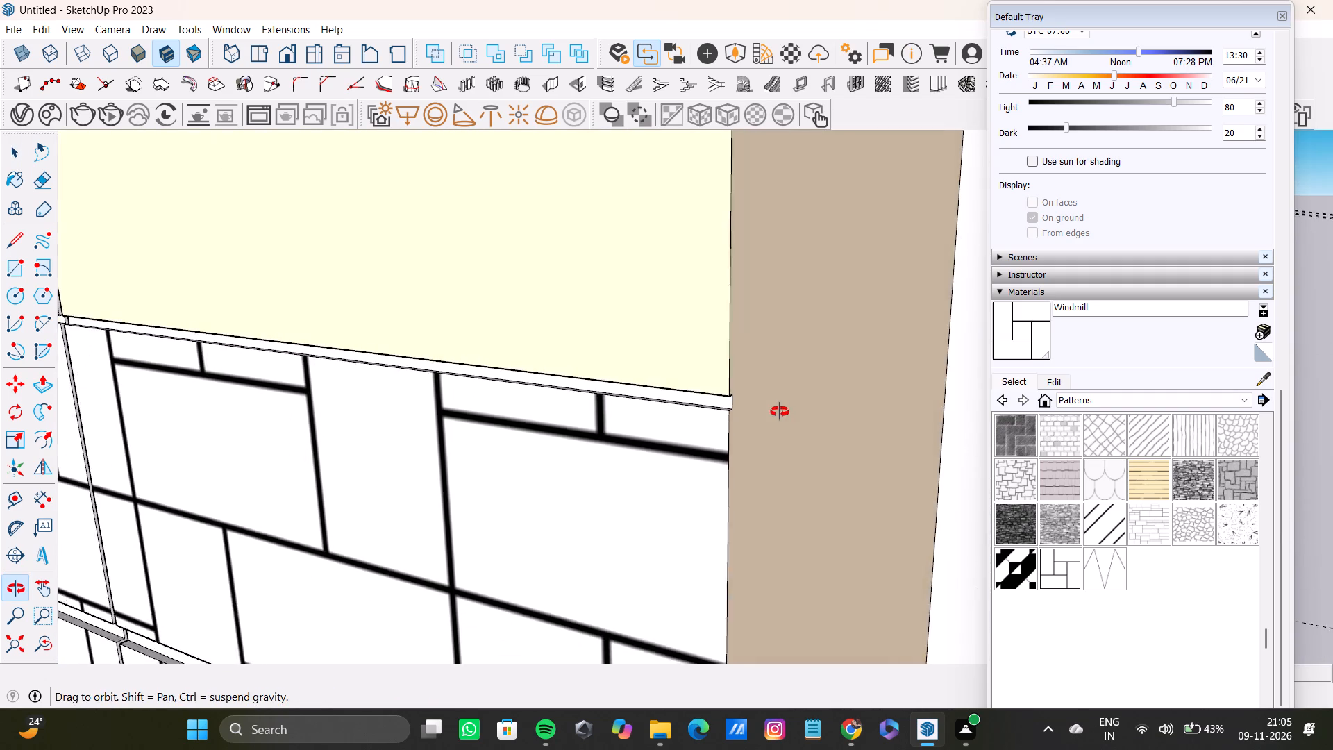
middle_drag(780, 412, 762, 419)
scroll(710, 414, up, 14)
double_click(695, 408)
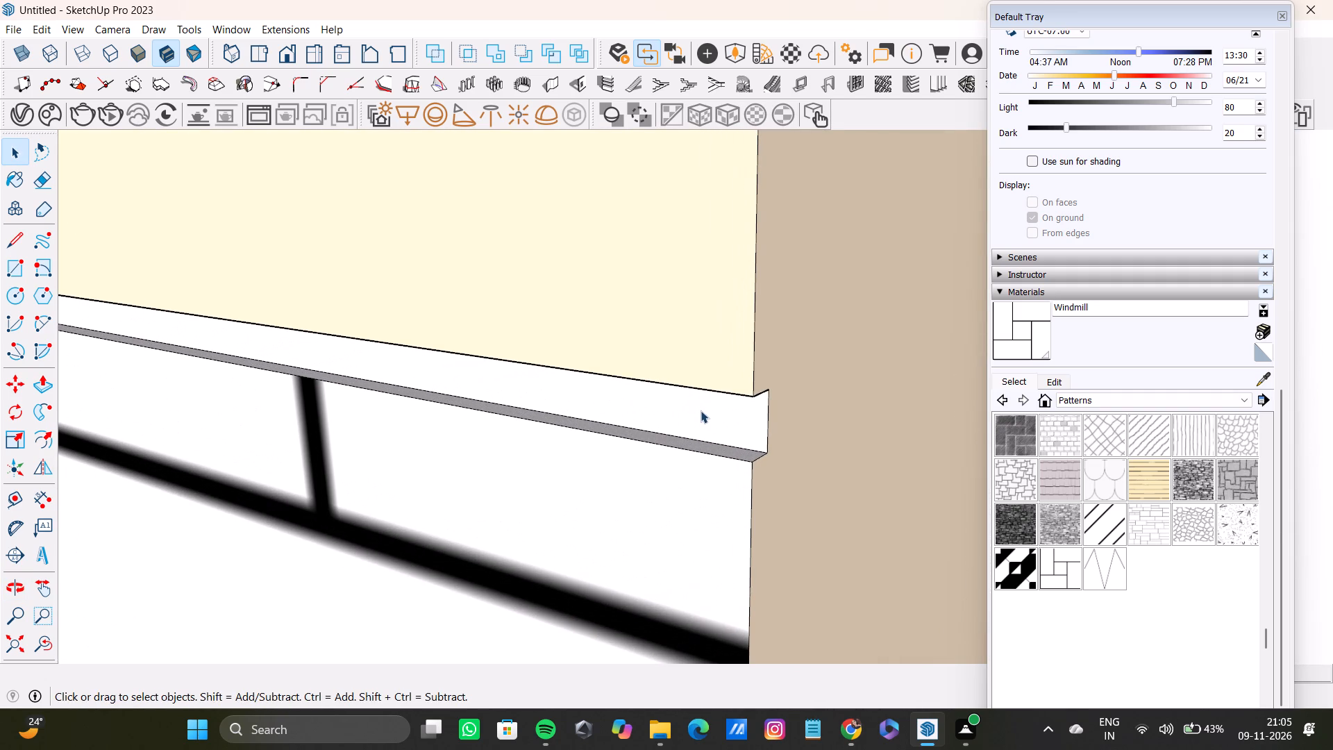
double_click(705, 415)
middle_drag(710, 419, 779, 490)
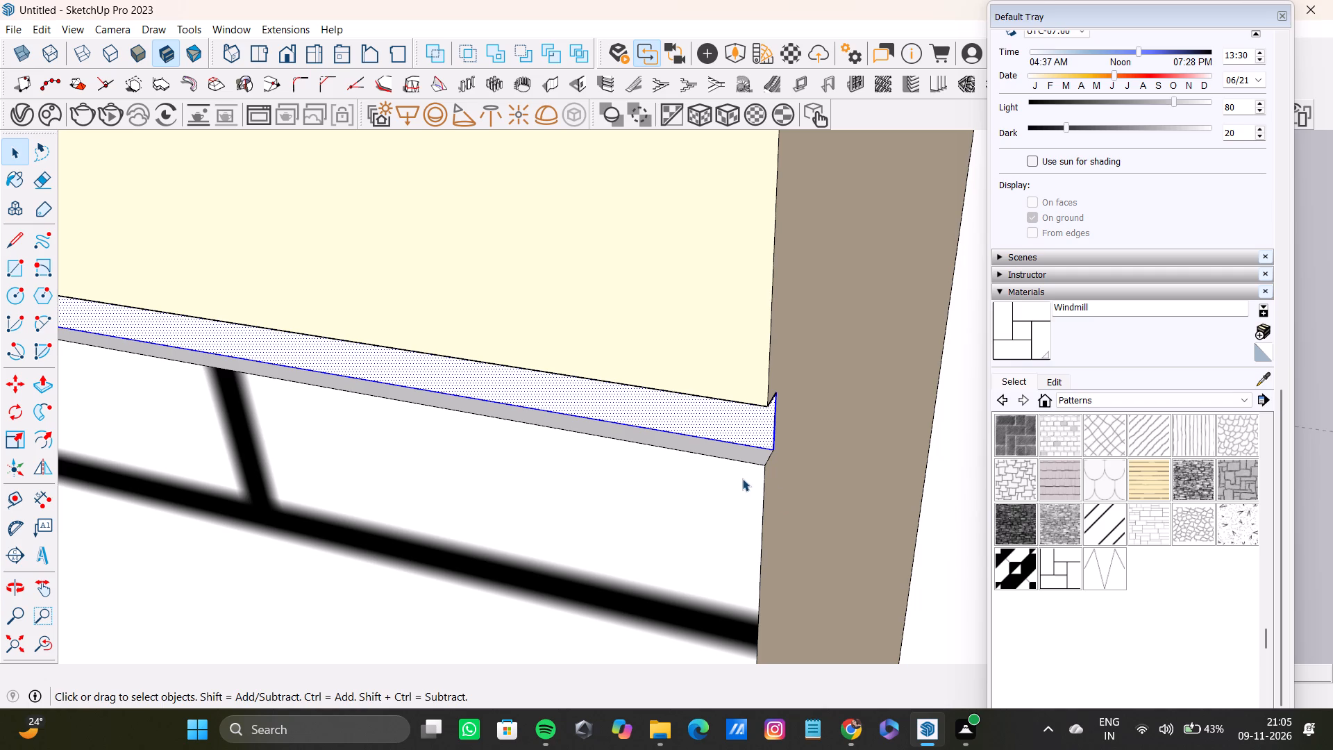
scroll(731, 472, down, 3)
shift+middle_drag(729, 467, 715, 479)
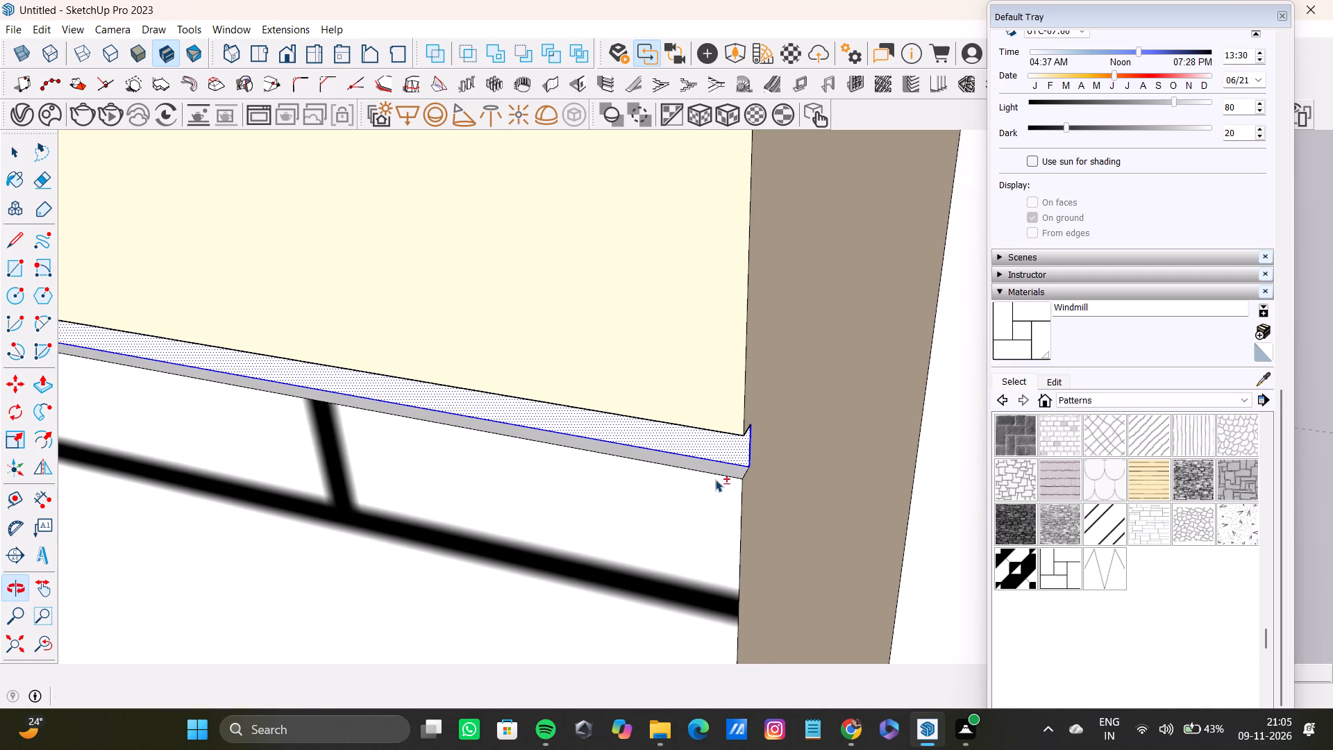
shift+scroll(719, 472, up, 8)
shift+double_click(737, 472)
shift+scroll(730, 456, down, 4)
shift+middle_drag(726, 484, 713, 333)
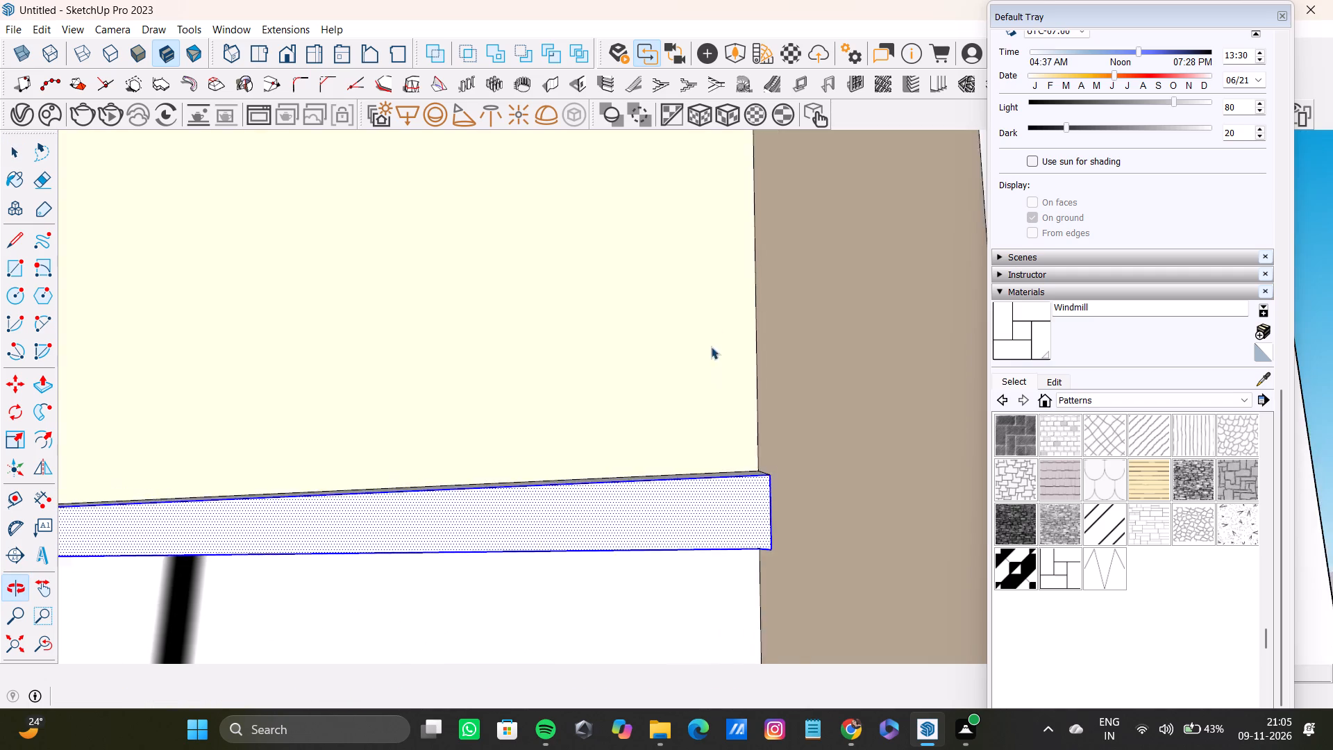
scroll(707, 541, up, 4)
shift+middle_drag(712, 535, 732, 397)
shift+scroll(740, 472, up, 2)
shift+double_click(768, 475)
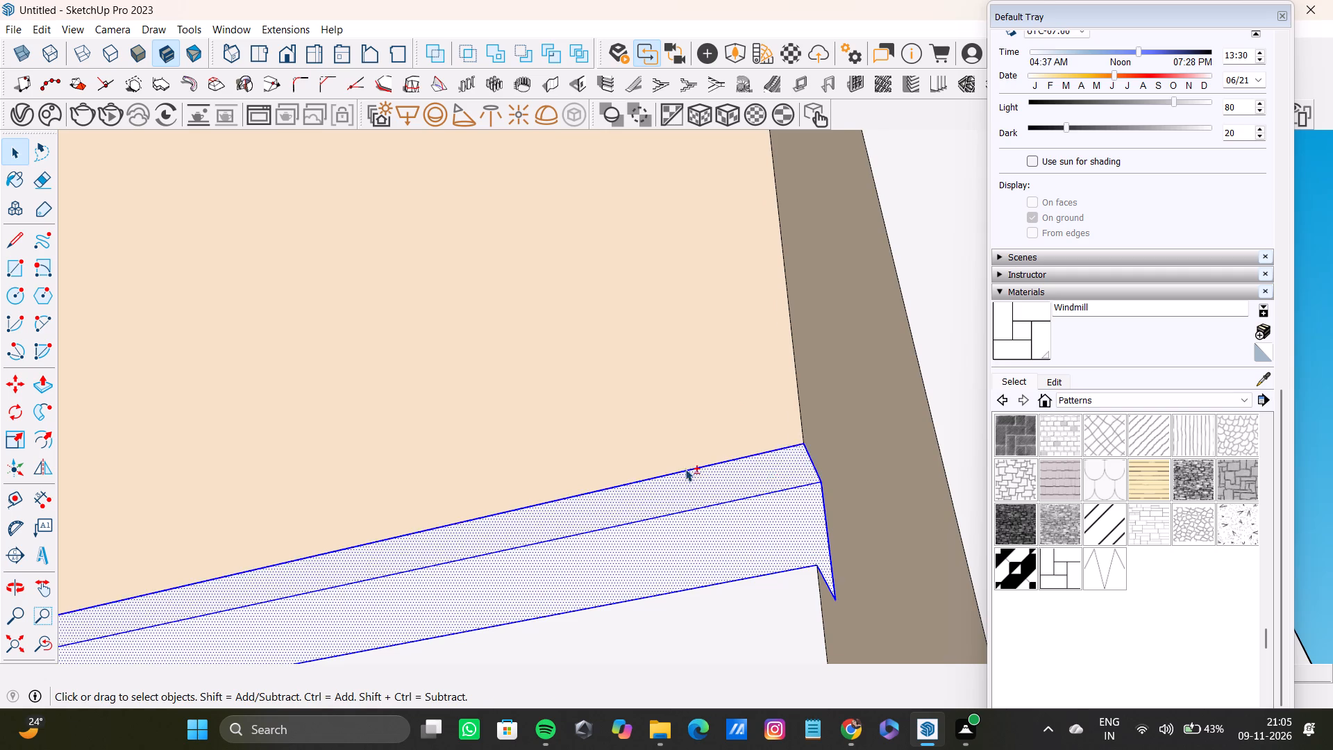
Add to the selection the vertical grey strip in the door gap nearest the wardrobe's exposed side panel.
shift+scroll(685, 469, down, 9)
shift+middle_drag(636, 474, 951, 631)
scroll(655, 447, down, 7)
shift+middle_drag(562, 417, 957, 477)
shift+scroll(960, 473, down, 3)
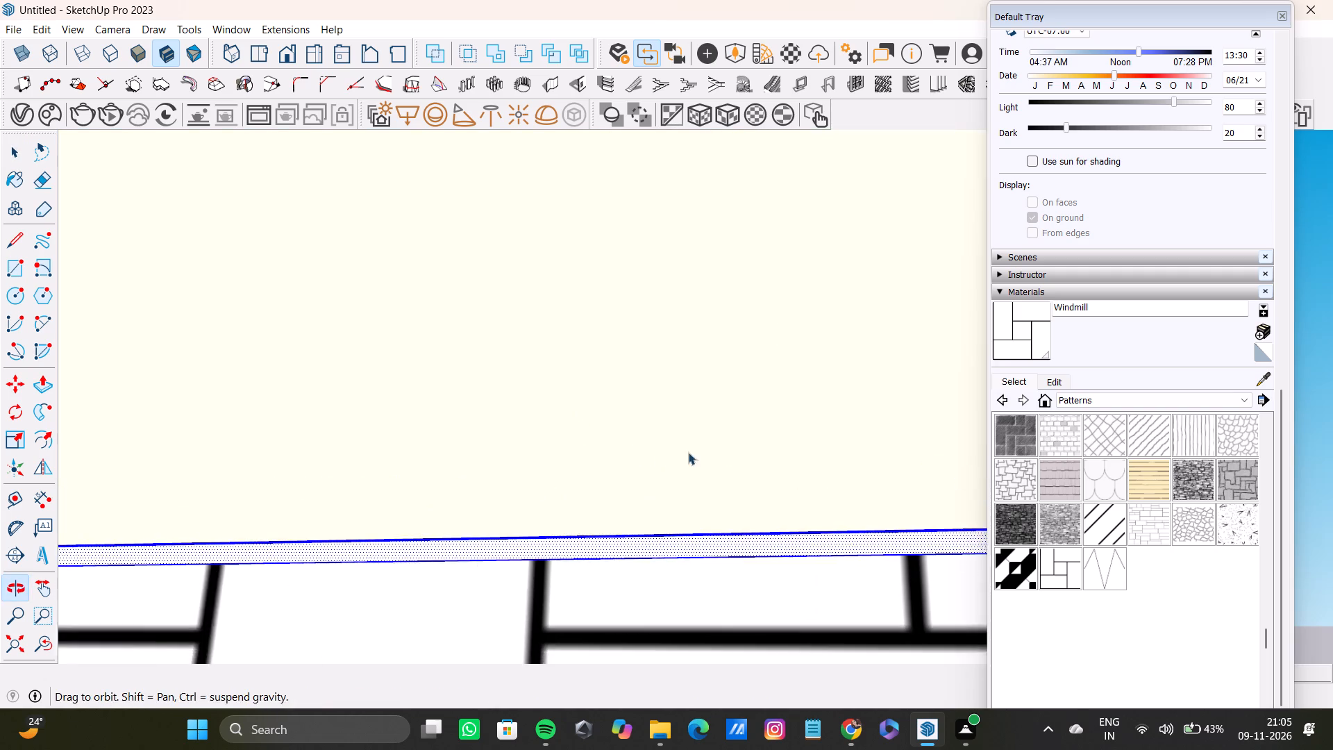
shift+scroll(688, 452, down, 15)
shift+middle_drag(548, 430, 803, 490)
scroll(455, 557, up, 9)
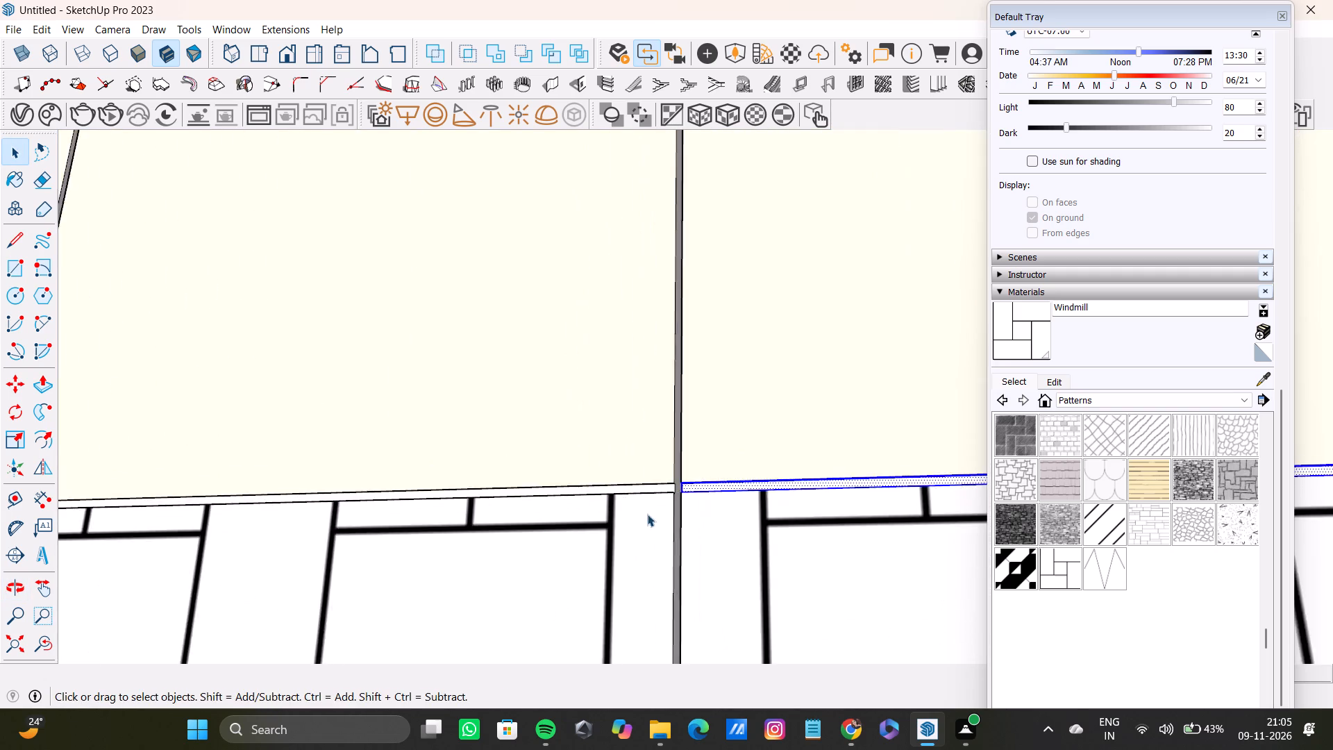
scroll(647, 514, up, 3)
middle_drag(661, 504, 607, 581)
shift+scroll(692, 447, up, 12)
shift+click(706, 444)
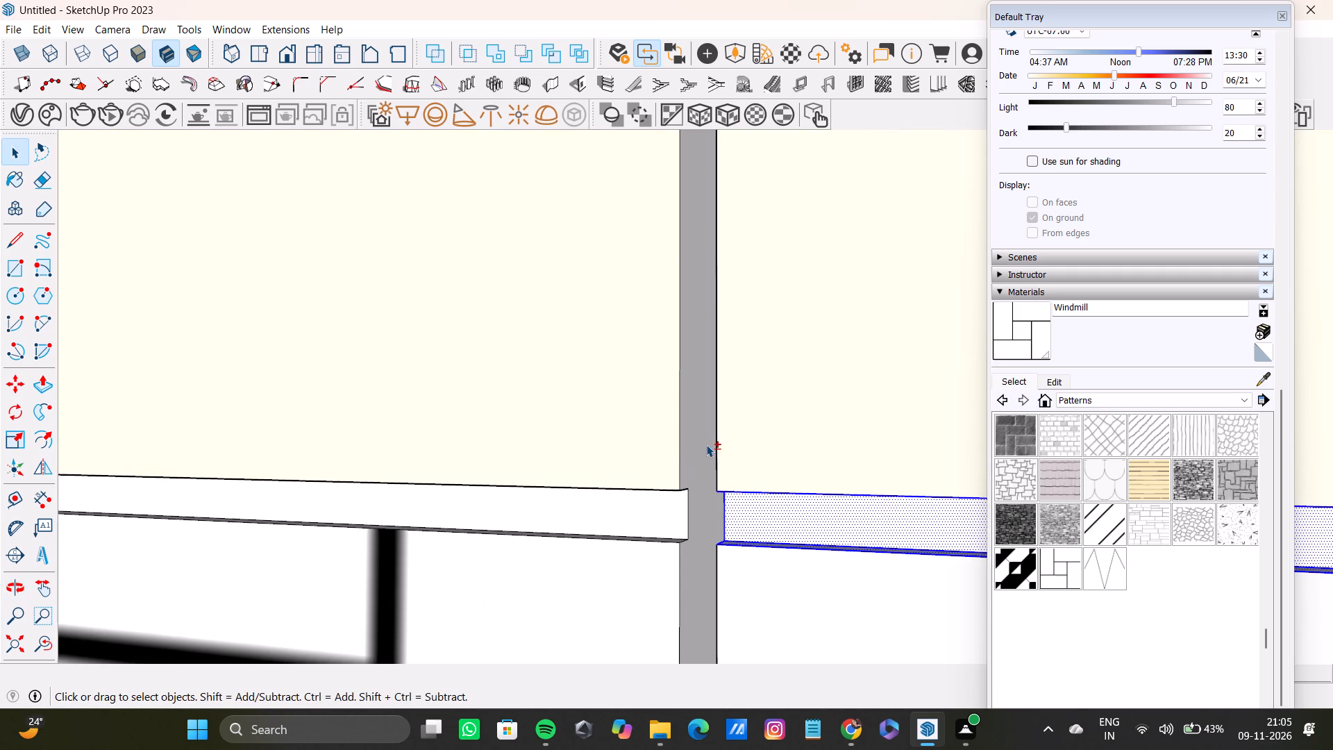
shift+middle_drag(687, 444, 907, 571)
shift+scroll(721, 487, up, 4)
shift+click(739, 453)
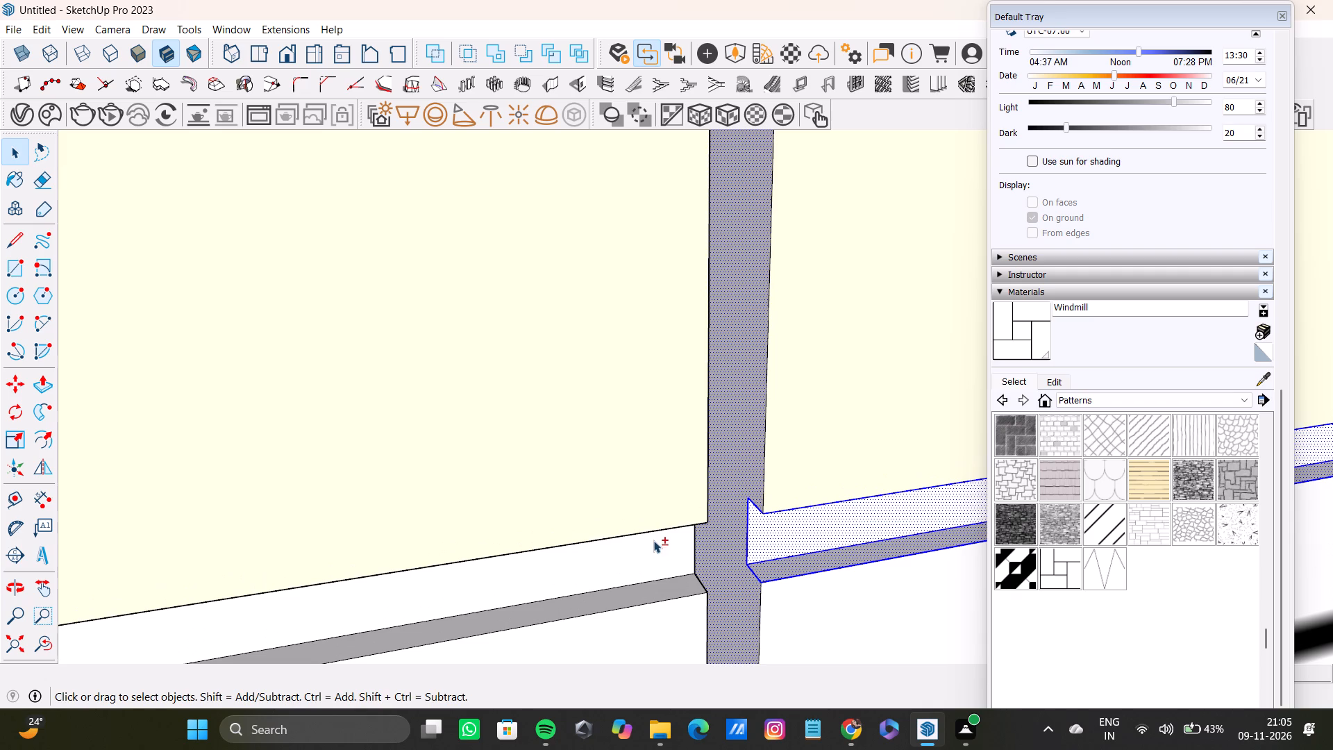
Add the front, bottom and top faces of the second white strip section, between that gap and the middle door gap.
shift+double_click(661, 547)
shift+double_click(681, 587)
middle_drag(696, 597, 494, 440)
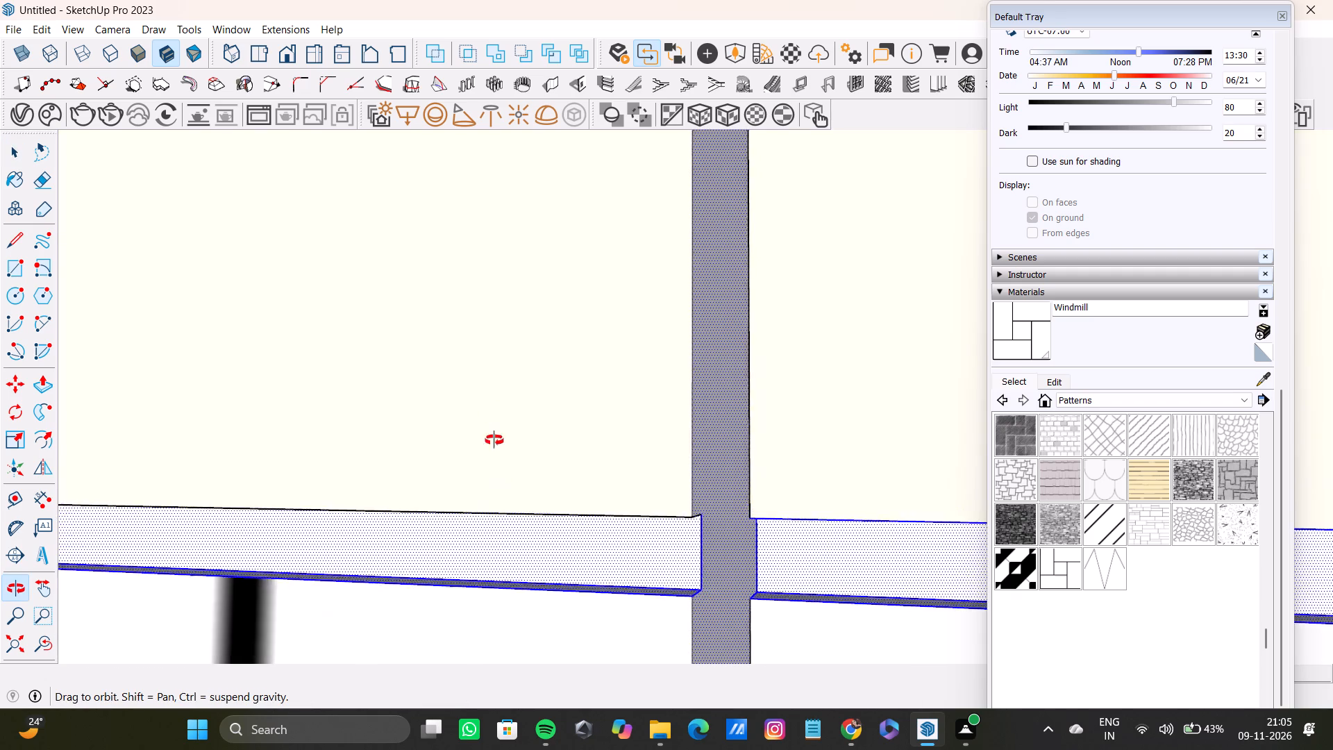
middle_drag(494, 440, 491, 361)
scroll(558, 489, up, 1)
middle_drag(558, 489, 533, 391)
shift+scroll(648, 510, up, 3)
shift+double_click(711, 528)
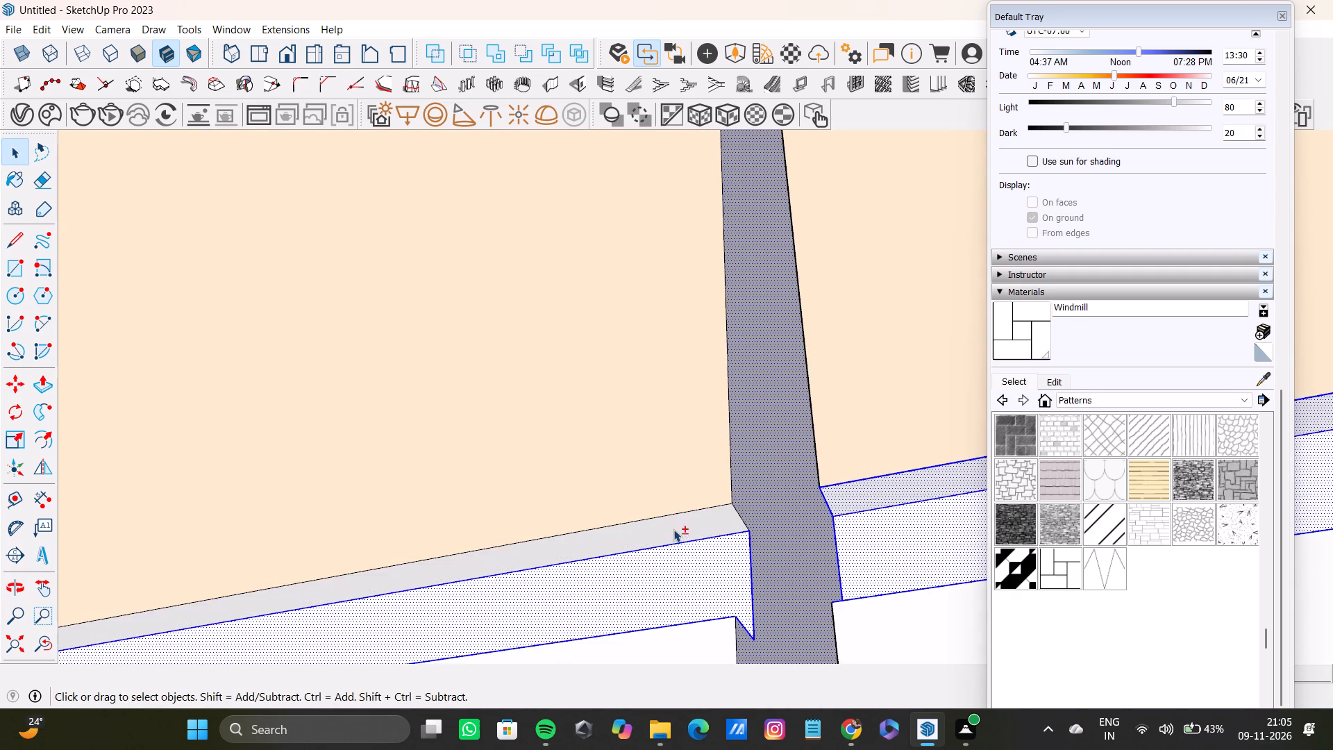
shift+scroll(668, 528, down, 4)
shift+scroll(666, 526, up, 4)
shift+double_click(698, 531)
Add to the selection the vertical grey strip in the middle gap between the tall wardrobe doors.
shift+scroll(644, 526, down, 8)
middle_drag(658, 537, 692, 578)
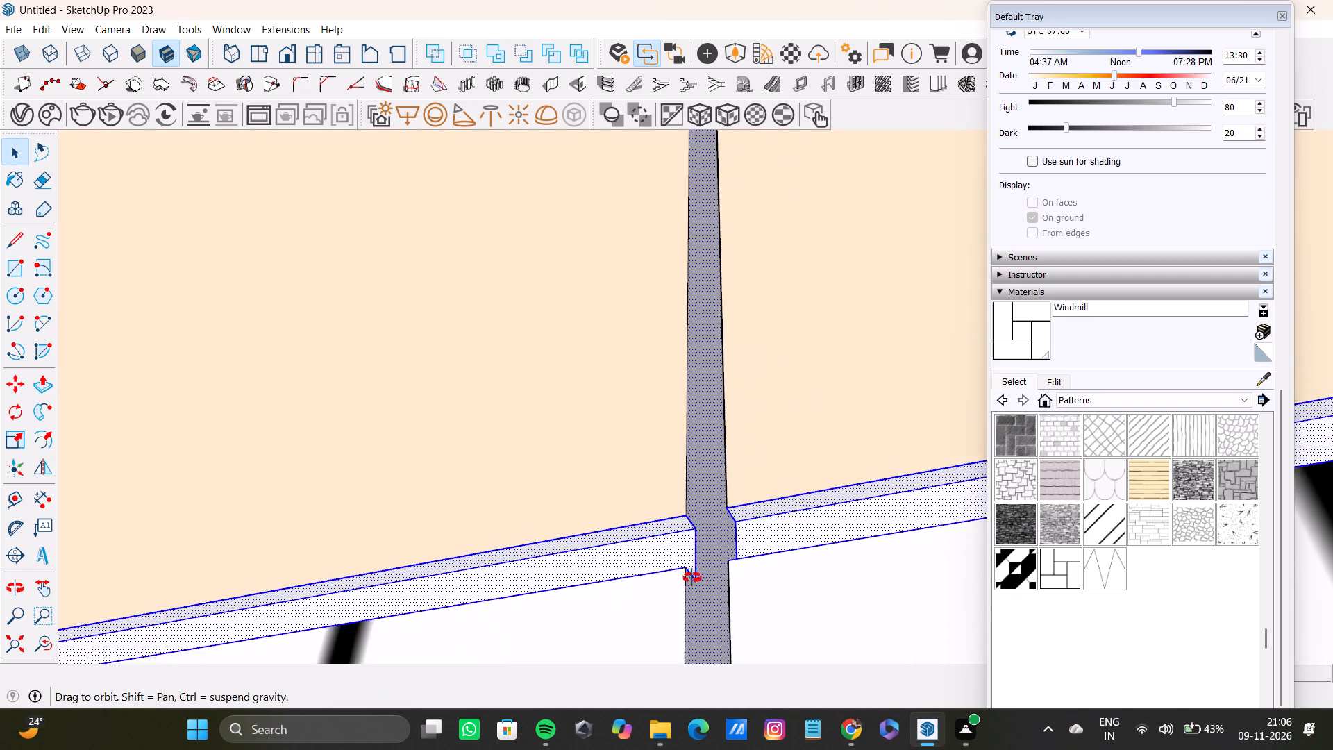
middle_drag(692, 578, 770, 671)
scroll(689, 588, down, 9)
shift+scroll(655, 542, up, 1)
shift+middle_drag(655, 542, 805, 583)
scroll(557, 510, down, 13)
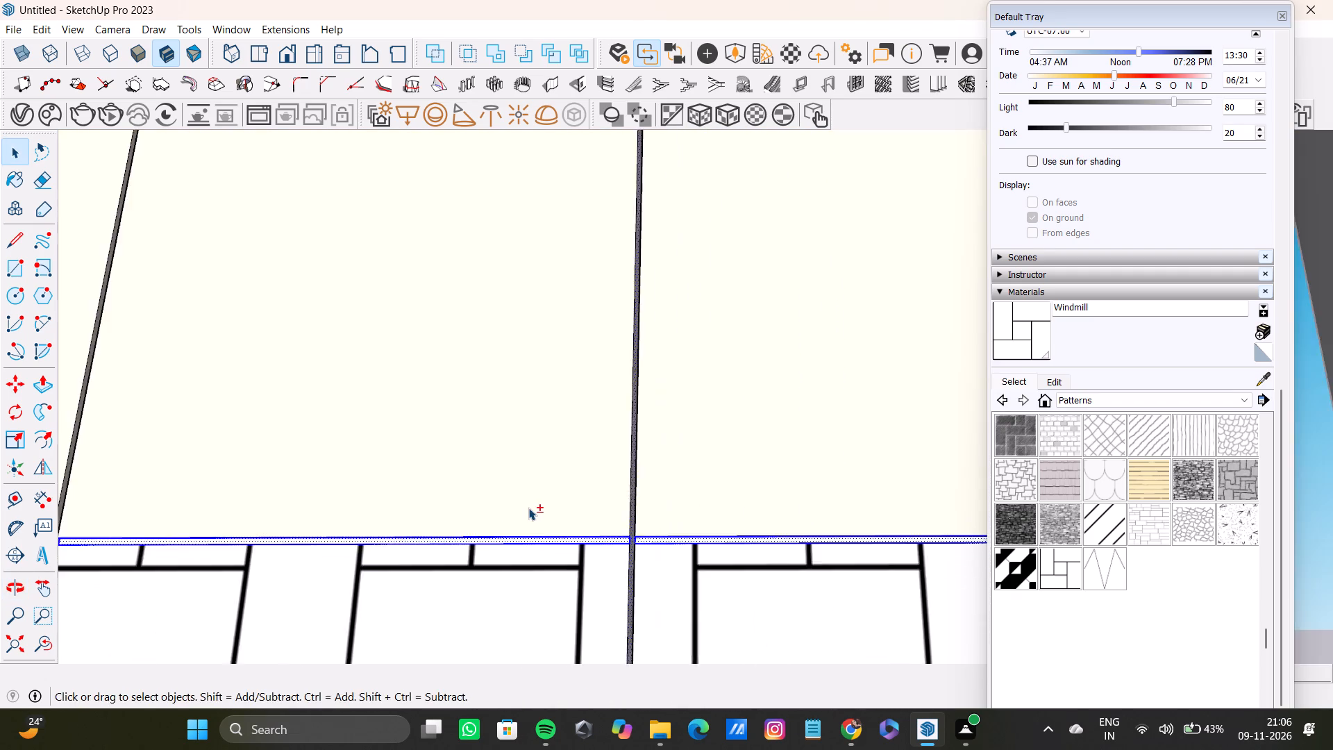
shift+middle_drag(528, 508, 798, 641)
shift+middle_drag(254, 455, 623, 552)
scroll(624, 562, up, 17)
middle_drag(614, 592, 659, 596)
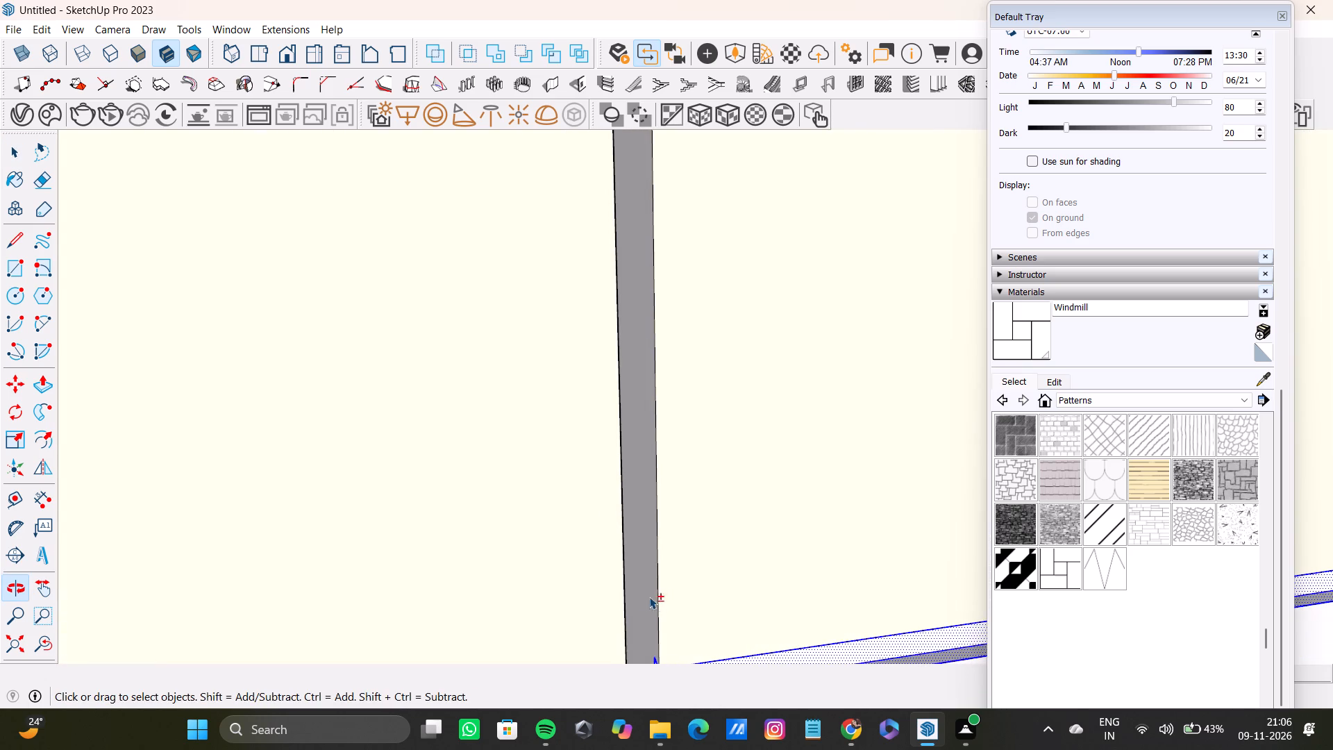
shift+double_click(649, 596)
middle_drag(649, 596, 458, 615)
shift+scroll(513, 613, up, 2)
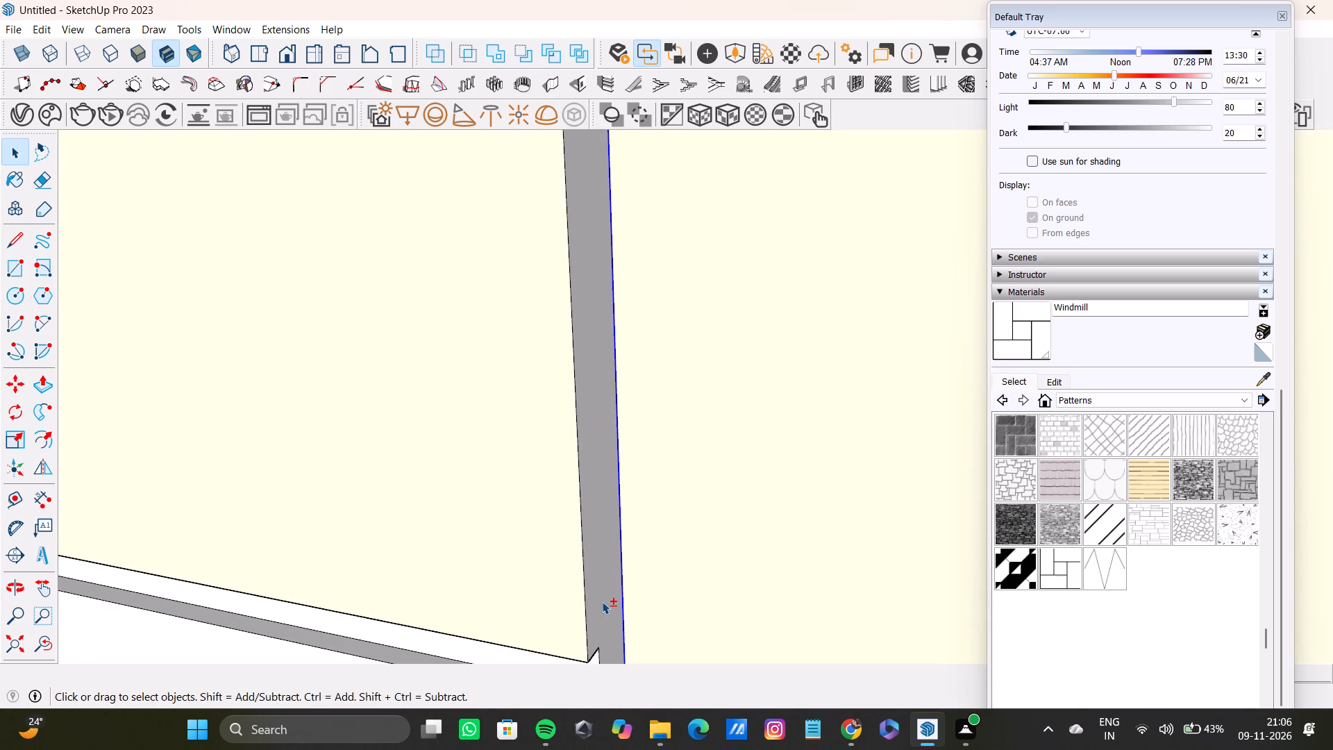
shift+double_click(602, 601)
Add the front, top and bottom faces of the third white strip section, just past the middle door gap.
shift+scroll(602, 597, down, 4)
shift+middle_drag(602, 597, 594, 454)
scroll(578, 522, up, 3)
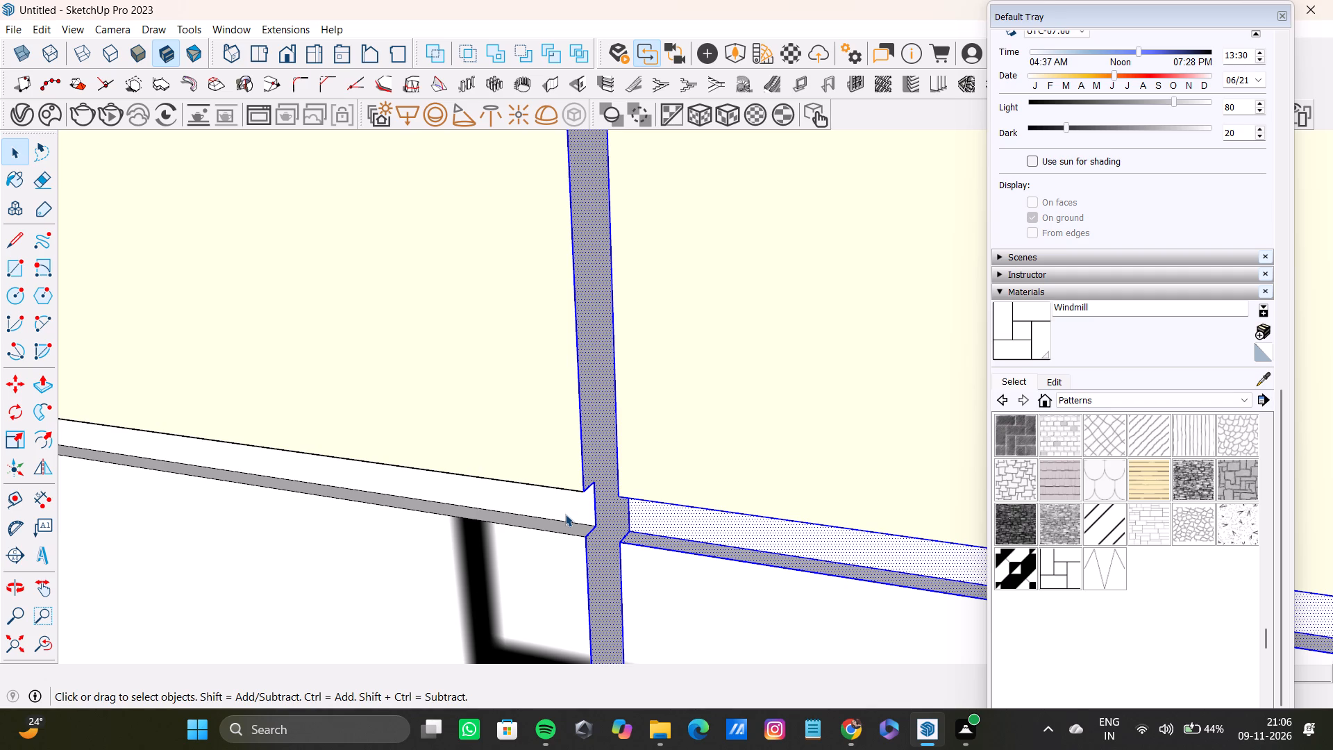
scroll(565, 516, down, 2)
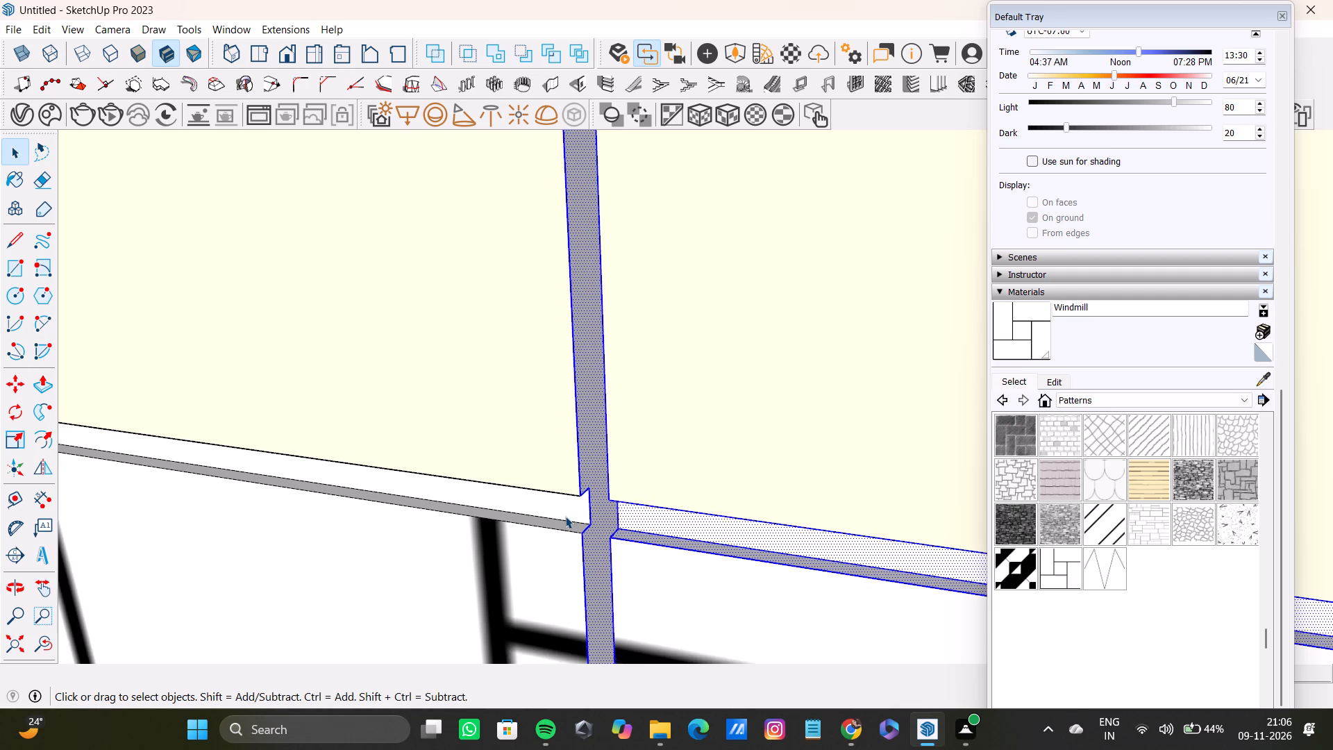
middle_drag(565, 516, 632, 408)
scroll(621, 424, up, 4)
middle_drag(645, 557, 643, 435)
shift+scroll(649, 479, up, 6)
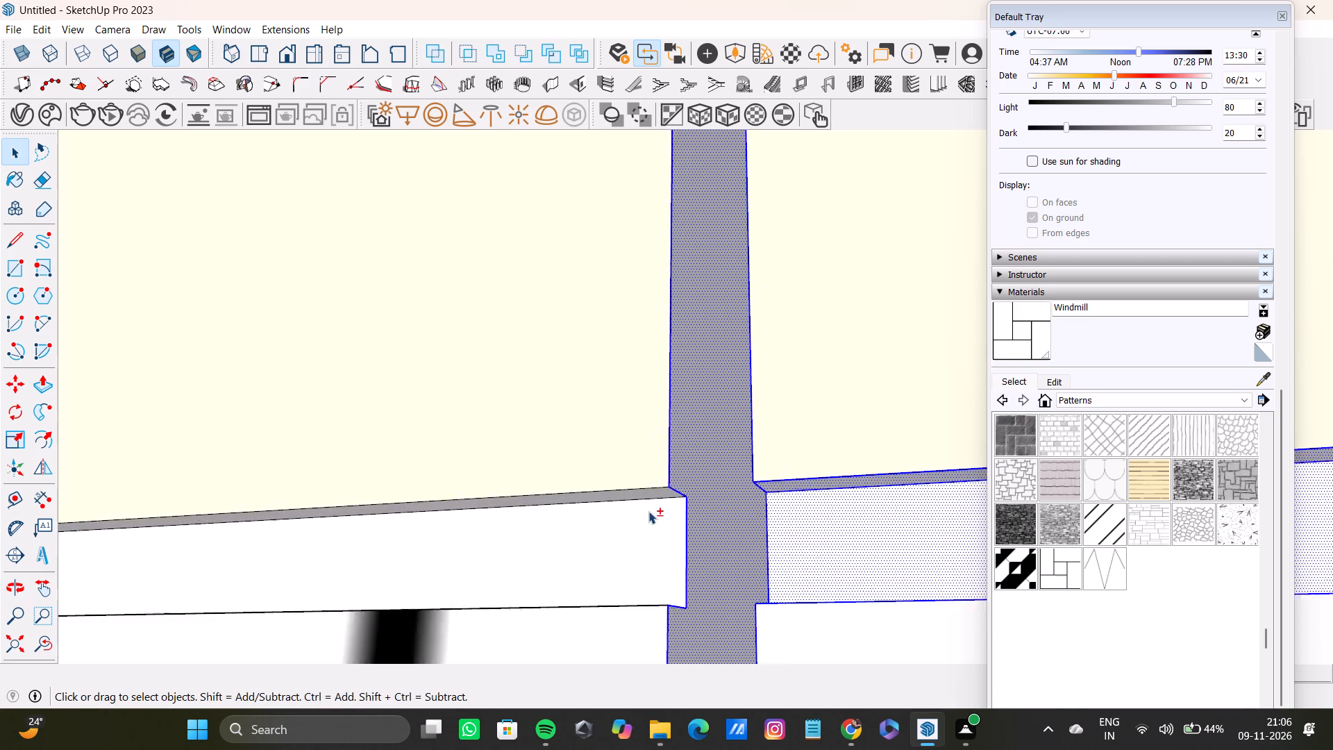
shift+scroll(648, 511, up, 6)
shift+click(666, 501)
shift+click(673, 496)
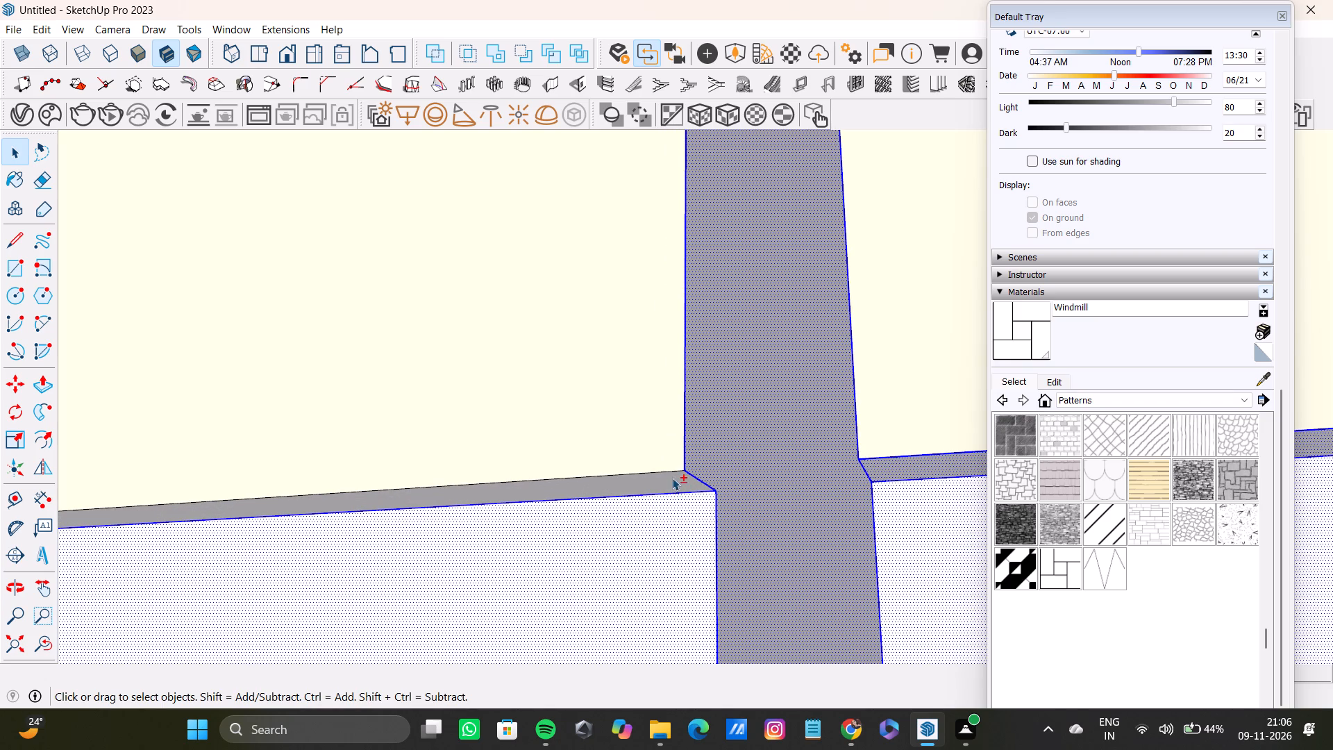
shift+double_click(676, 483)
shift+scroll(673, 484, down, 5)
middle_drag(671, 483, 660, 652)
shift+scroll(655, 607, up, 4)
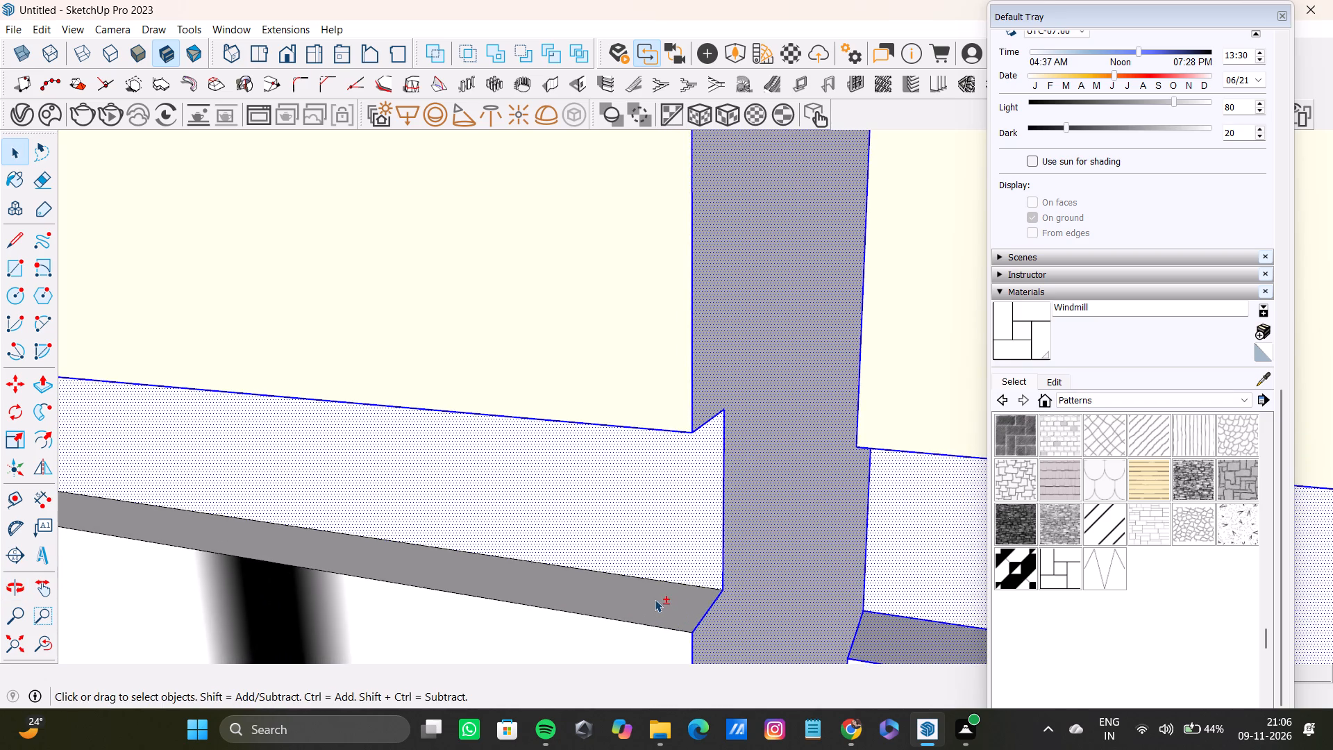
shift+double_click(655, 599)
Add to the selection the vertical grey strip in the door gap nearest the framed narrow door.
shift+scroll(638, 566, down, 20)
shift+middle_drag(639, 551, 828, 577)
scroll(537, 481, down, 11)
shift+middle_drag(517, 483, 727, 526)
shift+scroll(230, 440, up, 4)
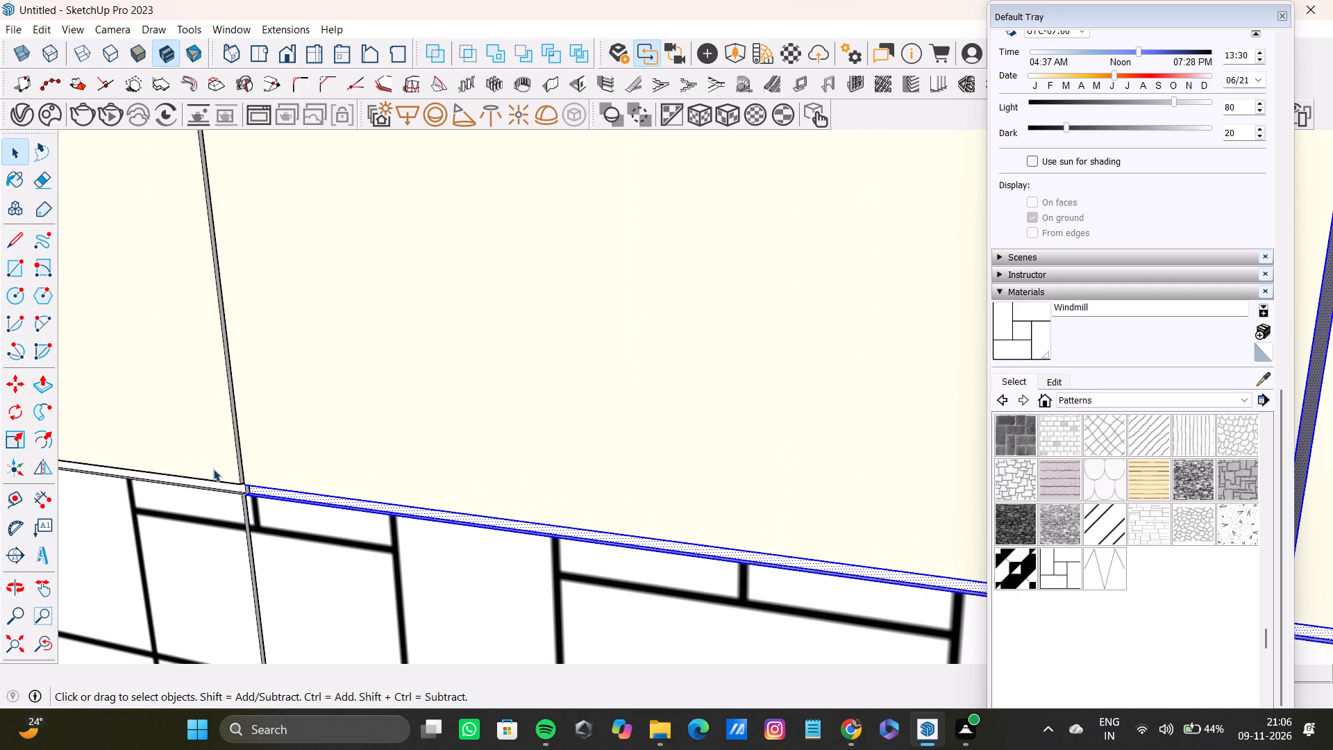
scroll(257, 495, up, 9)
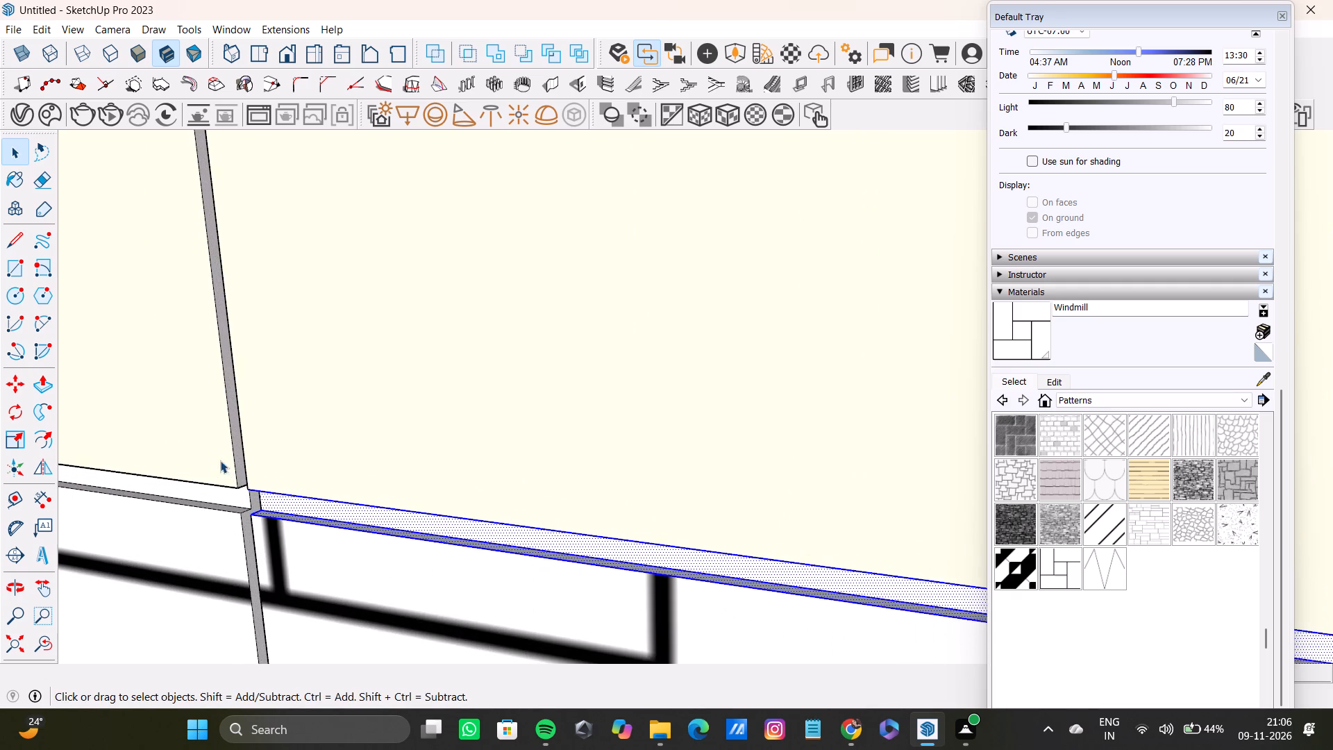
scroll(220, 460, up, 1)
scroll(261, 468, down, 3)
middle_drag(261, 468, 389, 465)
shift+scroll(380, 469, up, 10)
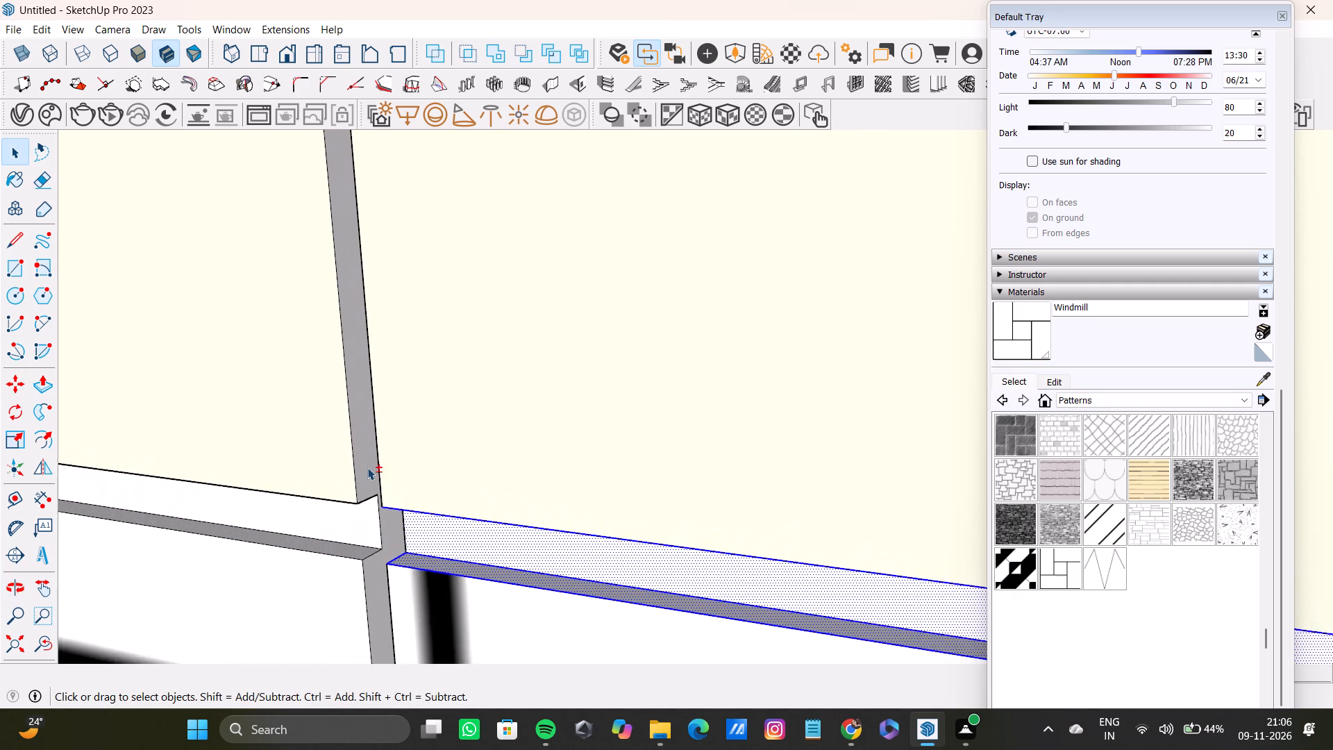
shift+scroll(367, 467, up, 3)
shift+double_click(362, 462)
middle_drag(365, 476, 660, 542)
shift+scroll(437, 566, up, 5)
shift+double_click(406, 533)
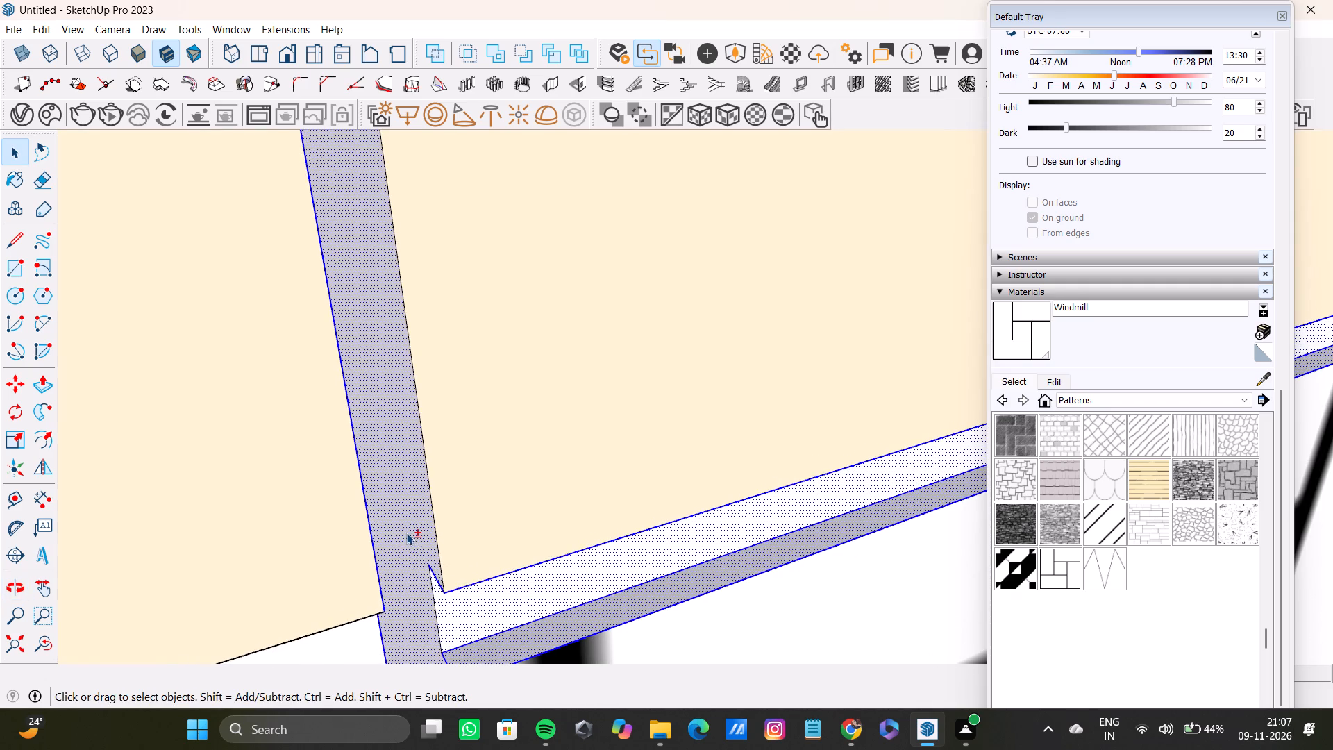
Add the front, bottom and top faces of the last white strip section, on the side towards the framed narrow door.
shift+scroll(441, 567, down, 10)
shift+middle_drag(469, 594, 355, 386)
shift+scroll(299, 448, up, 7)
shift+double_click(293, 360)
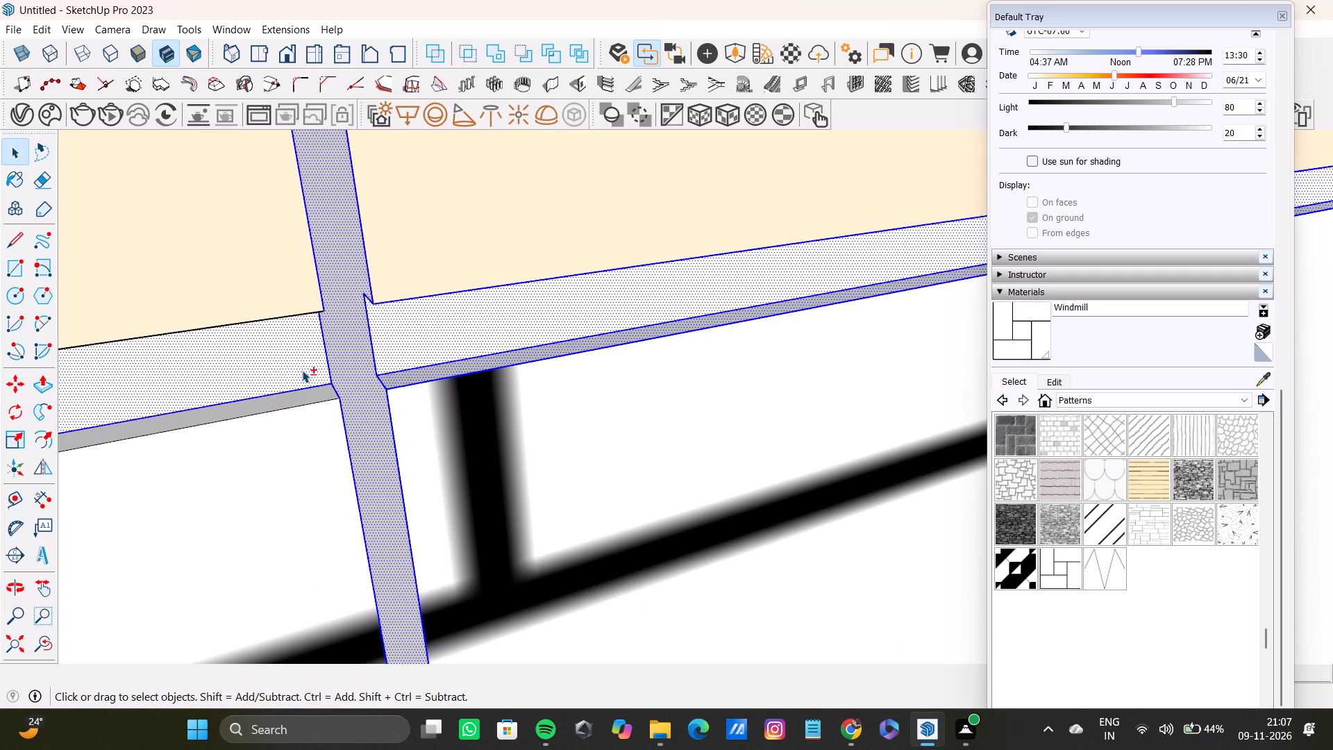
shift+middle_drag(317, 387, 334, 455)
shift+scroll(324, 401, up, 3)
shift+double_click(322, 419)
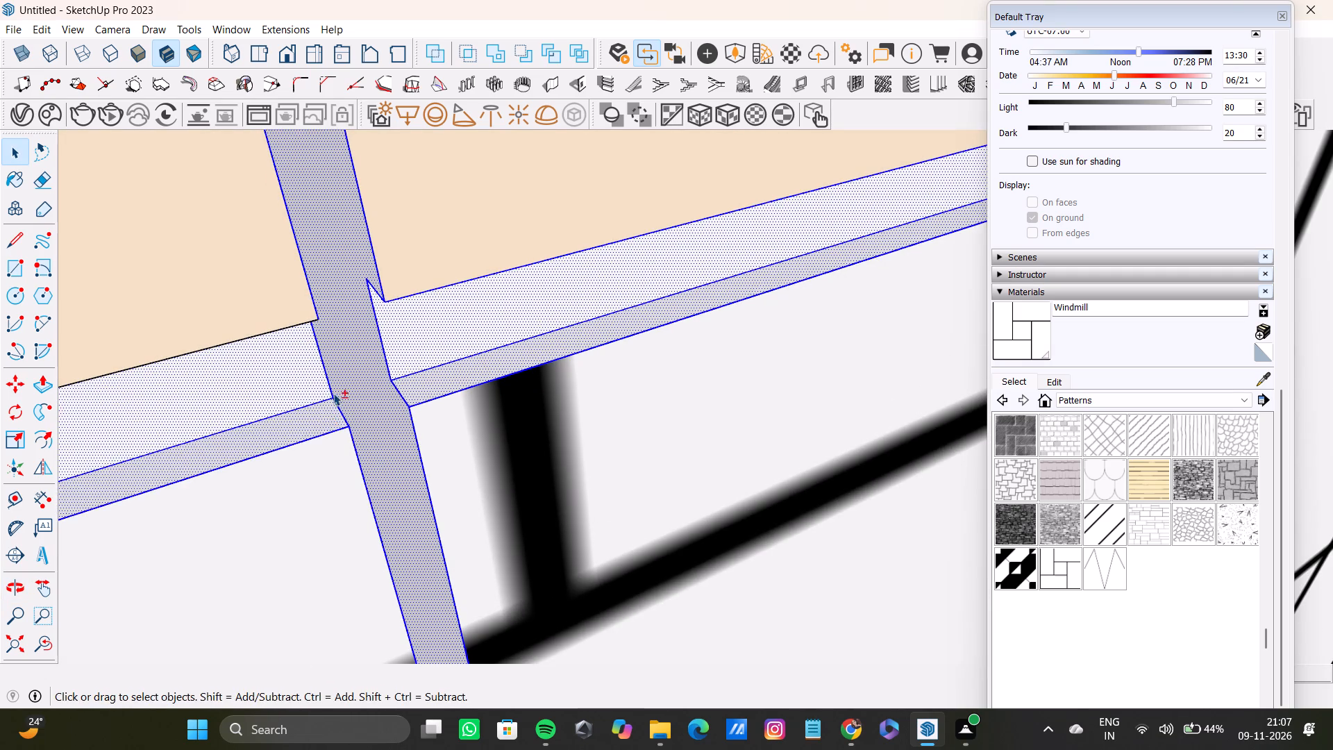
shift+middle_drag(333, 392, 384, 290)
shift+middle_drag(384, 289, 420, 323)
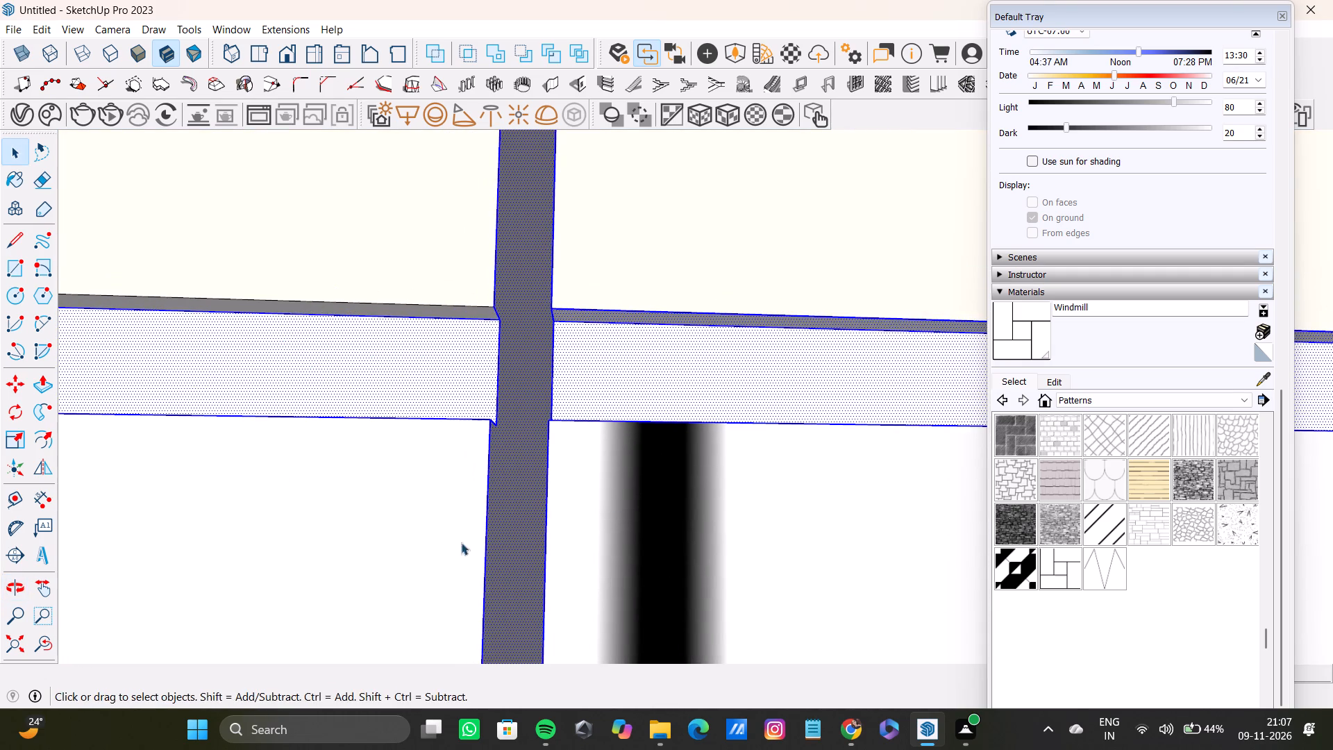
shift+scroll(424, 304, up, 9)
shift+double_click(510, 297)
Add to the selection the vertical grey strip along the wardrobe's edge beside the framed narrow door.
shift+scroll(506, 294, down, 12)
middle_drag(506, 294, 514, 440)
scroll(512, 400, down, 14)
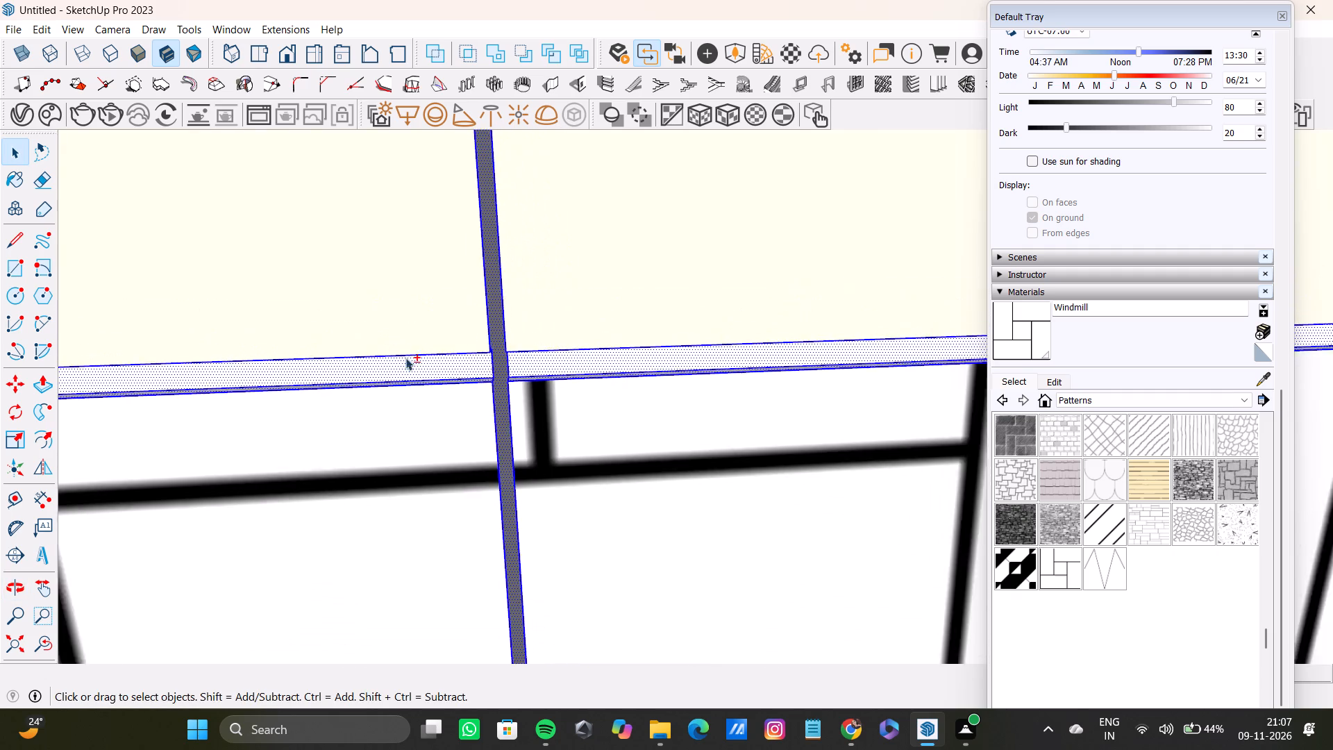
scroll(405, 358, down, 20)
scroll(405, 358, down, 8)
shift+middle_drag(403, 362, 448, 424)
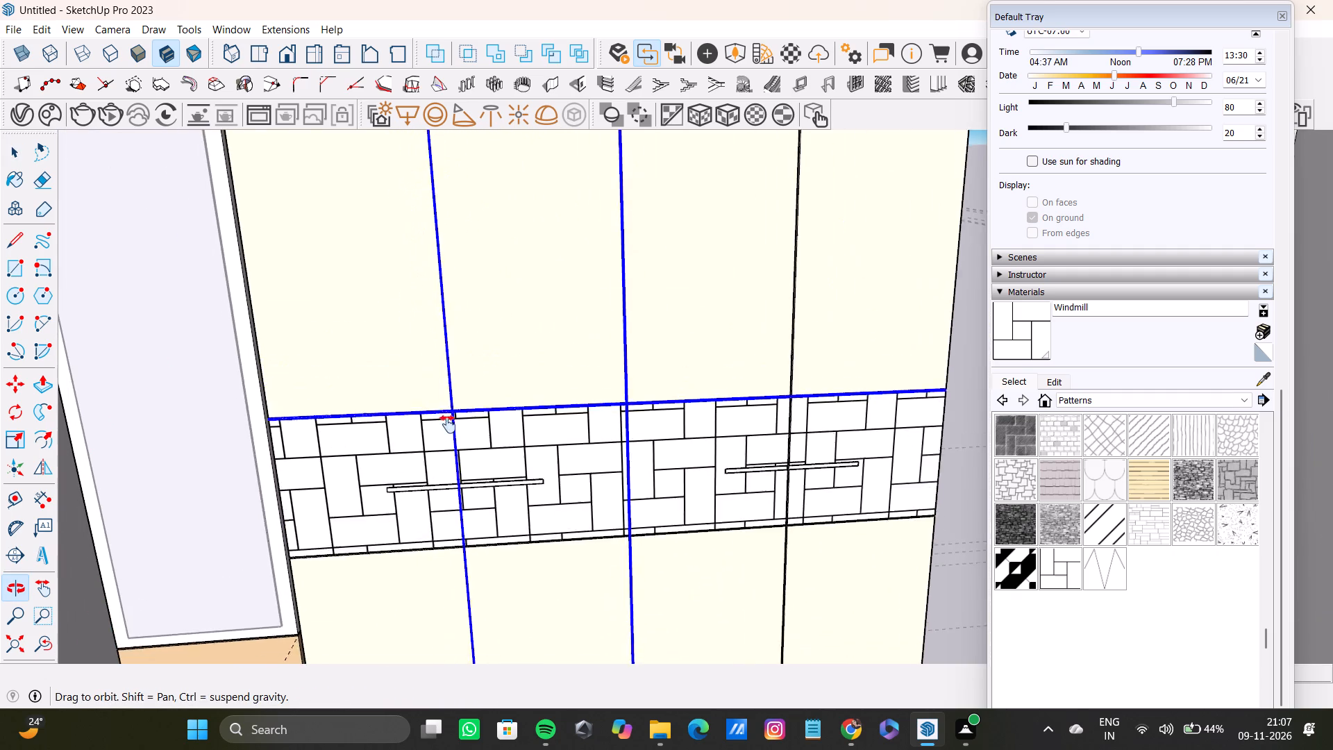
shift+middle_drag(448, 424, 605, 366)
shift+scroll(459, 412, up, 16)
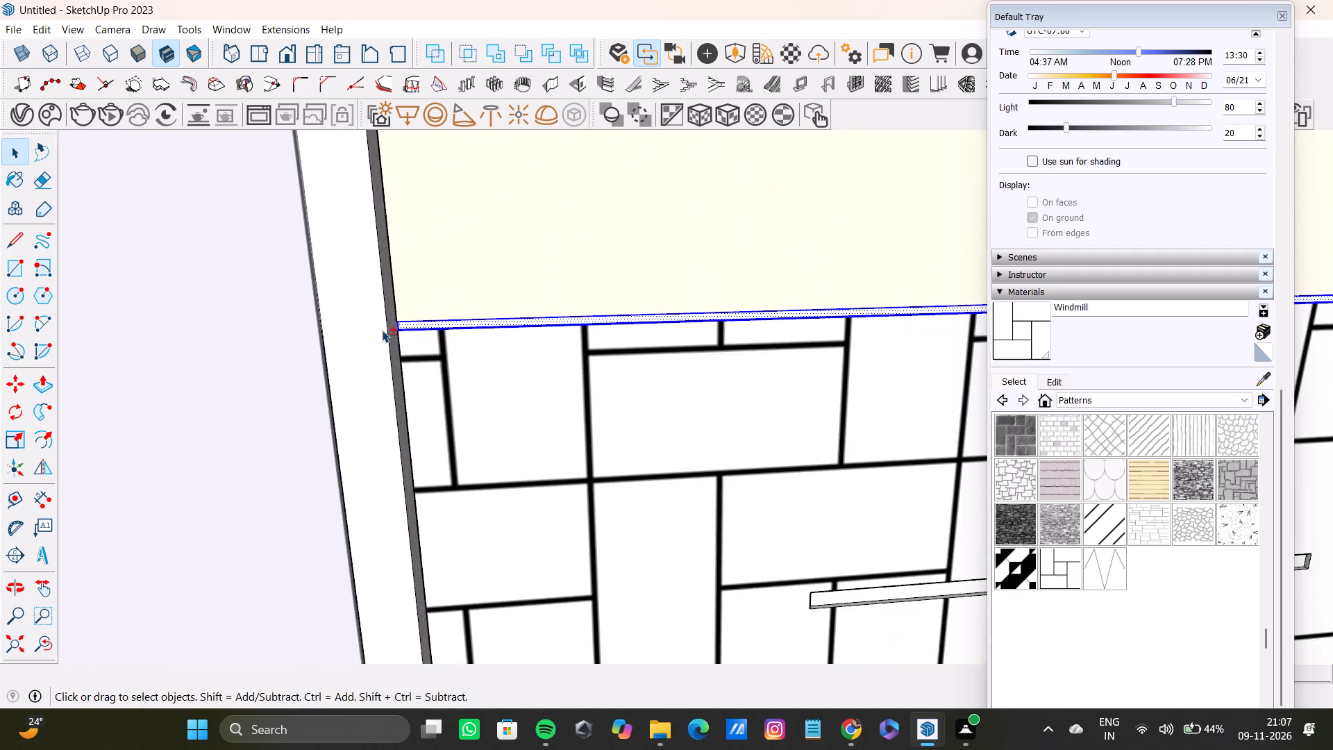
shift+scroll(382, 330, up, 7)
middle_drag(405, 347, 503, 372)
scroll(364, 308, up, 12)
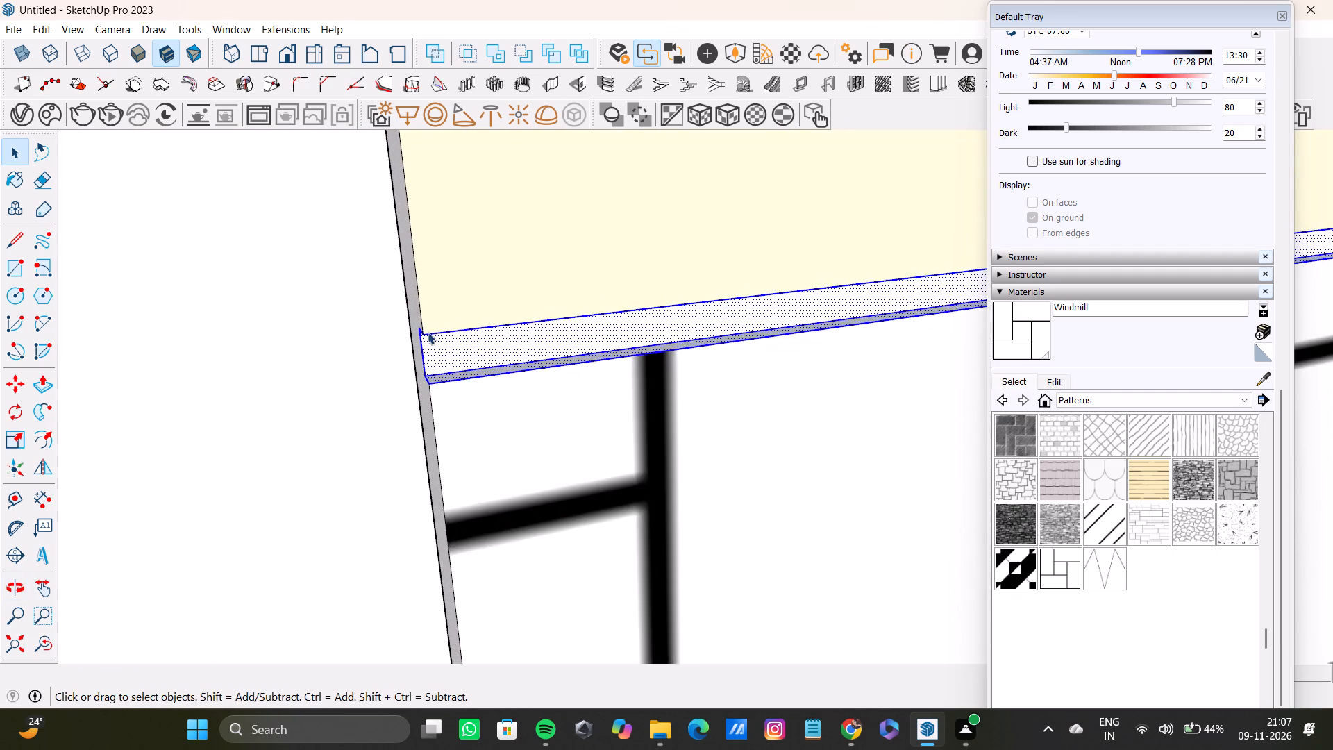
scroll(428, 332, up, 11)
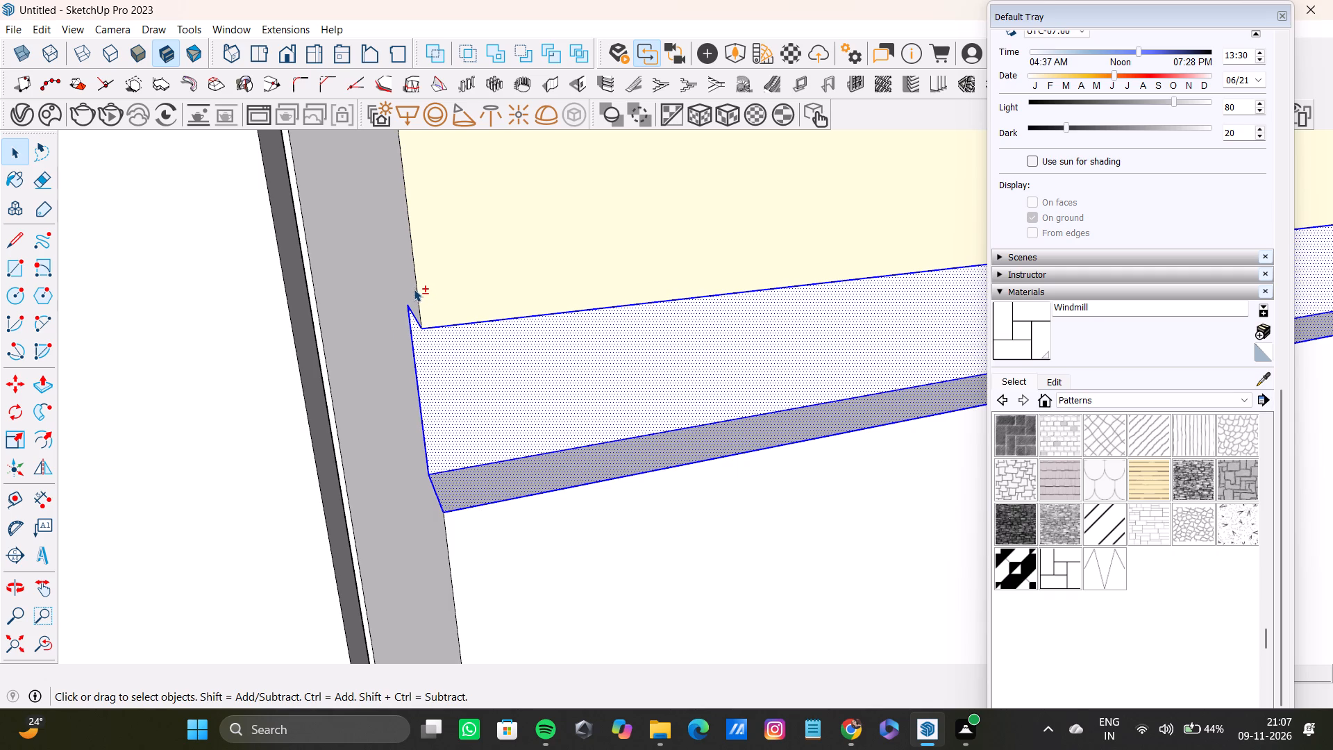
shift+double_click(414, 289)
shift+double_click(410, 280)
shift+scroll(410, 292, down, 16)
Add the top, front and bottom faces of the strip section below the drawer band nearest the room's doorway.
click(13, 642)
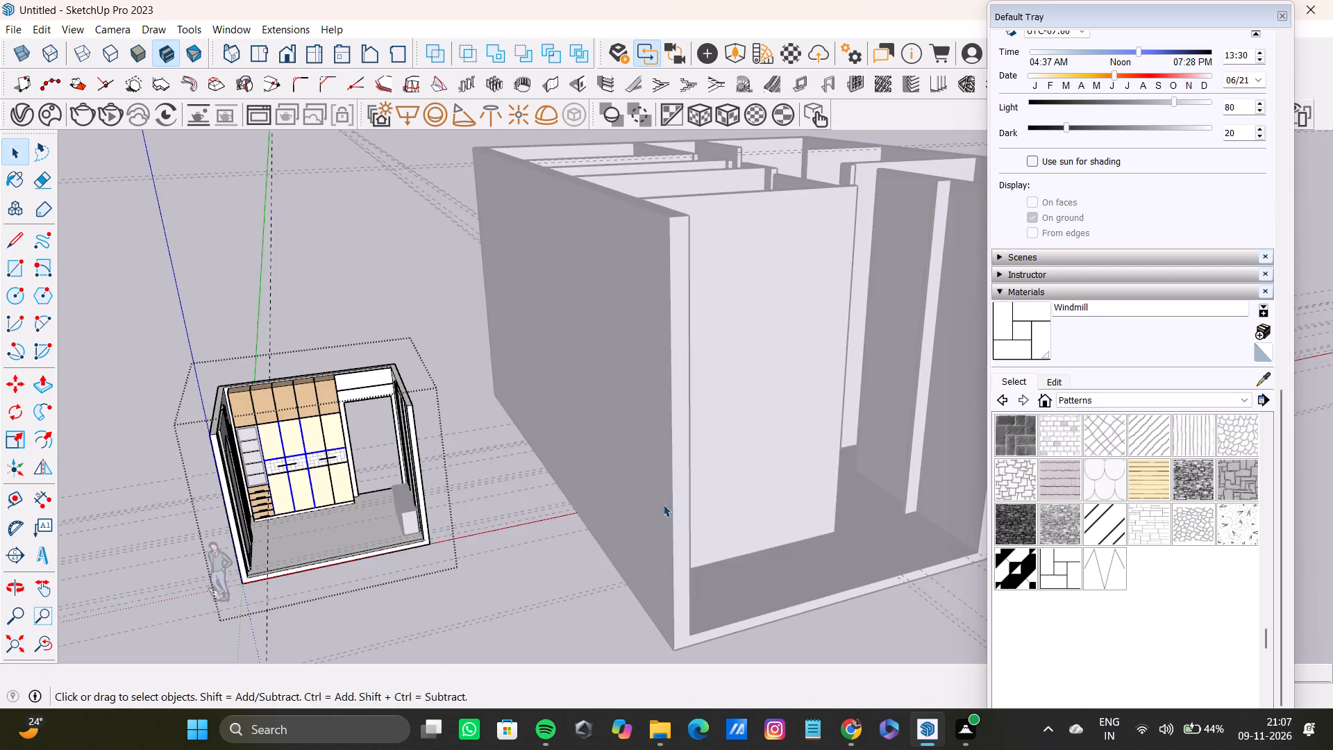
middle_drag(663, 504, 505, 539)
scroll(358, 381, up, 20)
scroll(358, 381, up, 1)
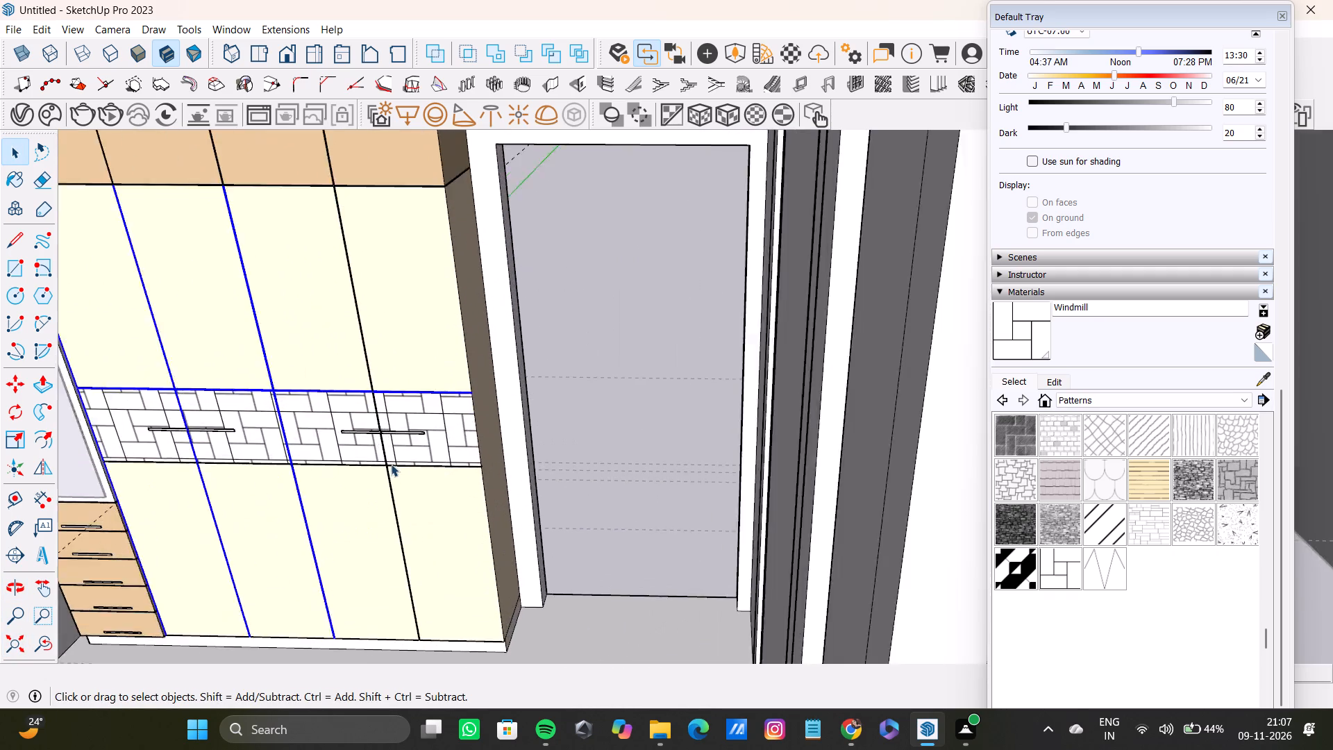
scroll(391, 464, up, 20)
scroll(391, 464, up, 7)
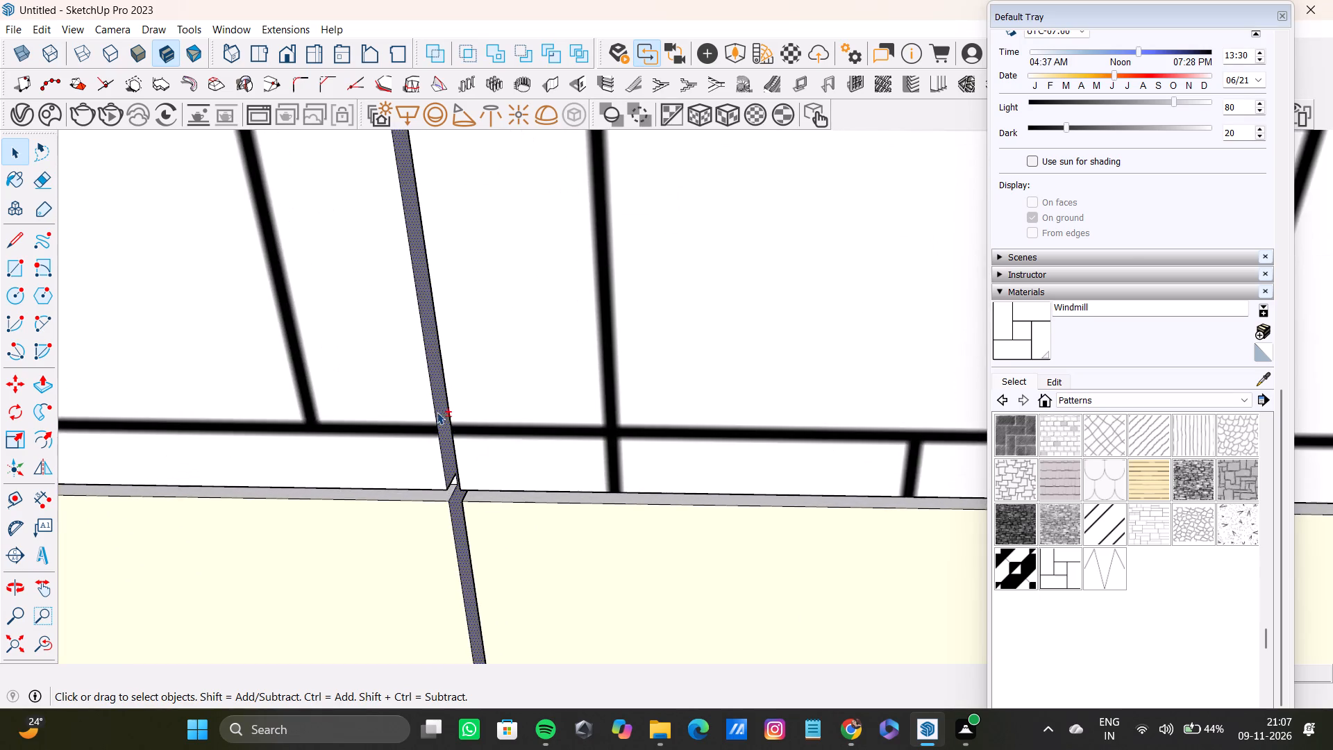
shift+middle_drag(472, 497, 460, 376)
shift+scroll(460, 387, up, 4)
shift+middle_drag(464, 356, 508, 329)
scroll(507, 482, up, 1)
middle_drag(505, 480, 559, 462)
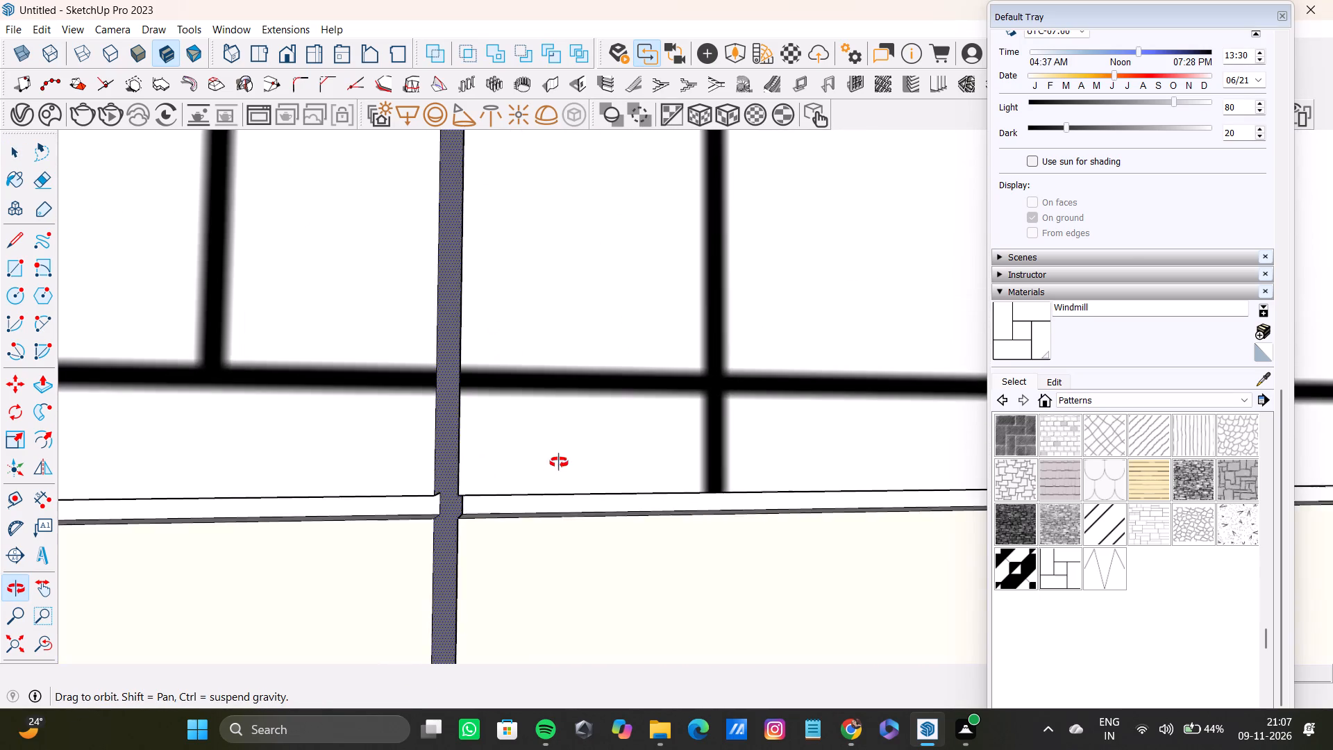
middle_drag(559, 462, 637, 397)
shift+scroll(442, 482, up, 8)
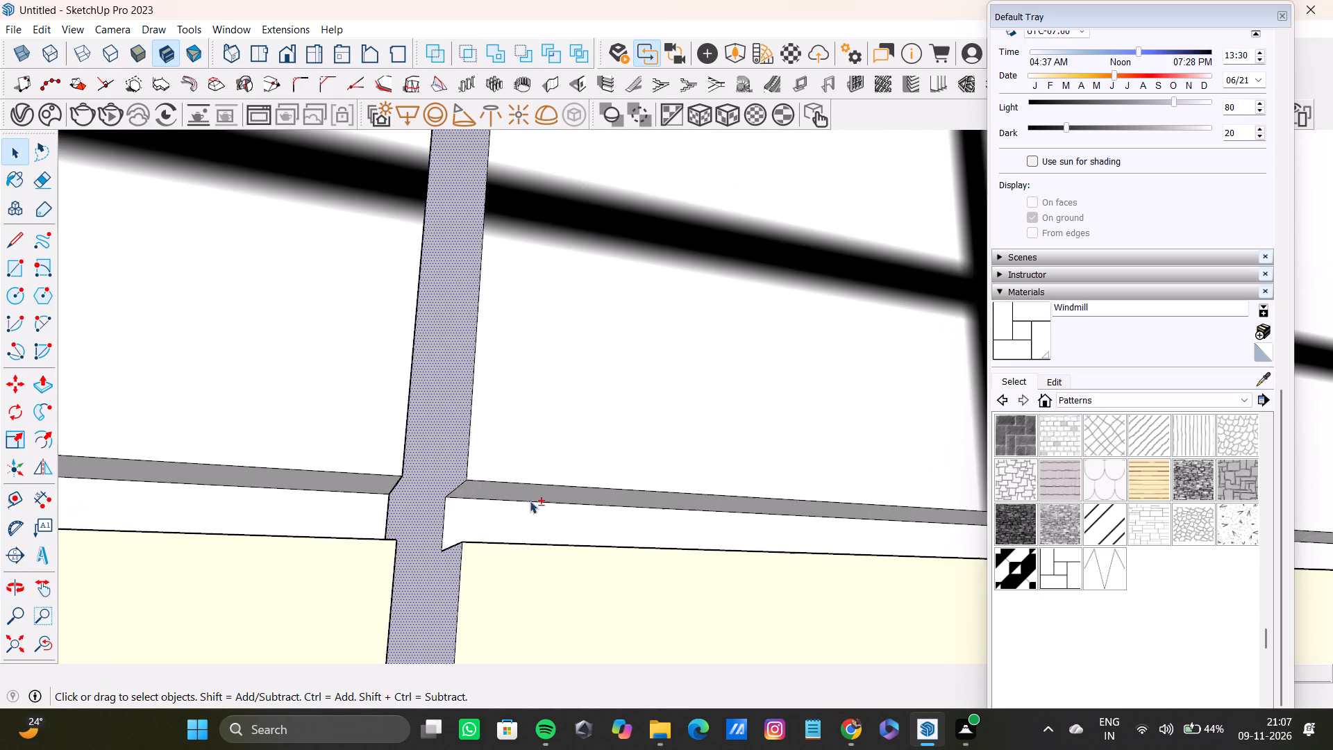
shift+scroll(530, 501, up, 4)
shift+double_click(507, 491)
shift+double_click(507, 533)
middle_drag(519, 497, 504, 611)
shift+double_click(514, 582)
Add the bottom, front and top faces of the second lower strip section, between the doorway-side gap and the middle door gap.
shift+scroll(443, 558, down, 14)
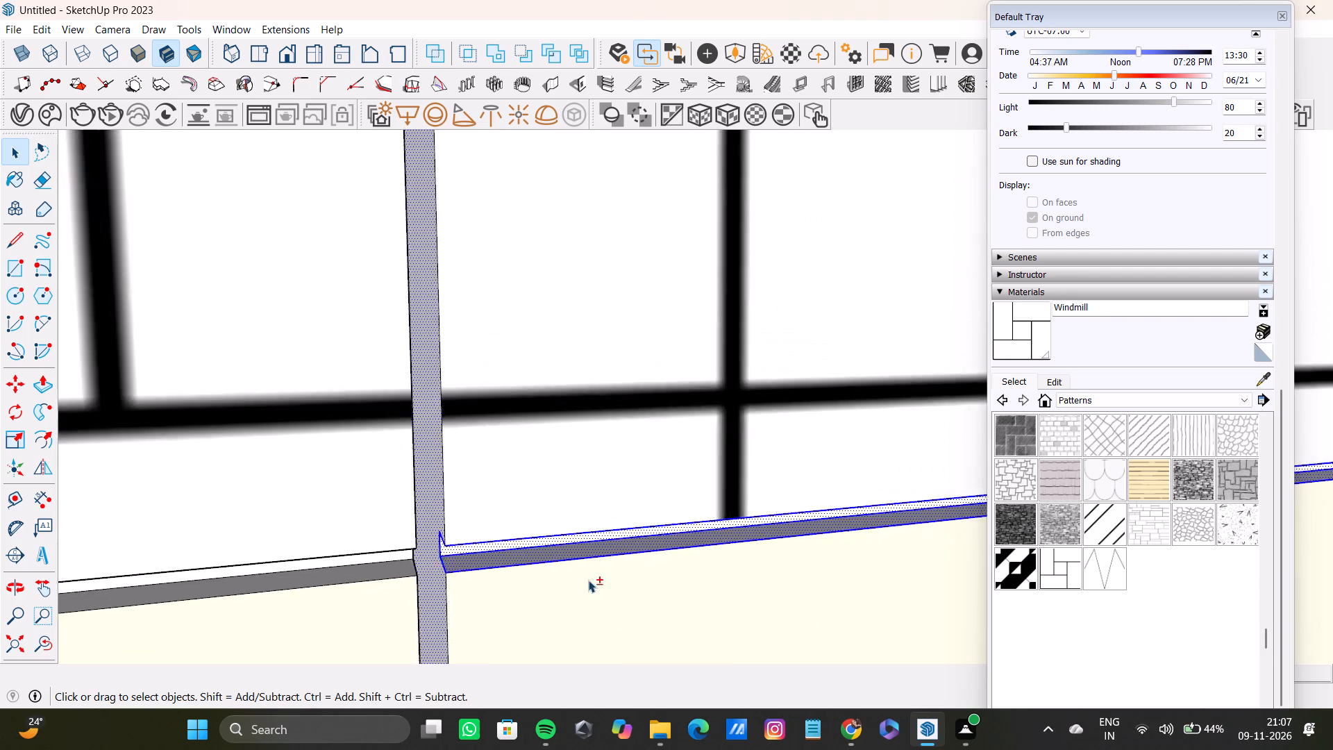
shift+scroll(588, 580, down, 2)
shift+middle_drag(777, 574, 467, 501)
shift+scroll(458, 501, down, 5)
shift+middle_drag(548, 559, 457, 568)
shift+scroll(459, 560, down, 9)
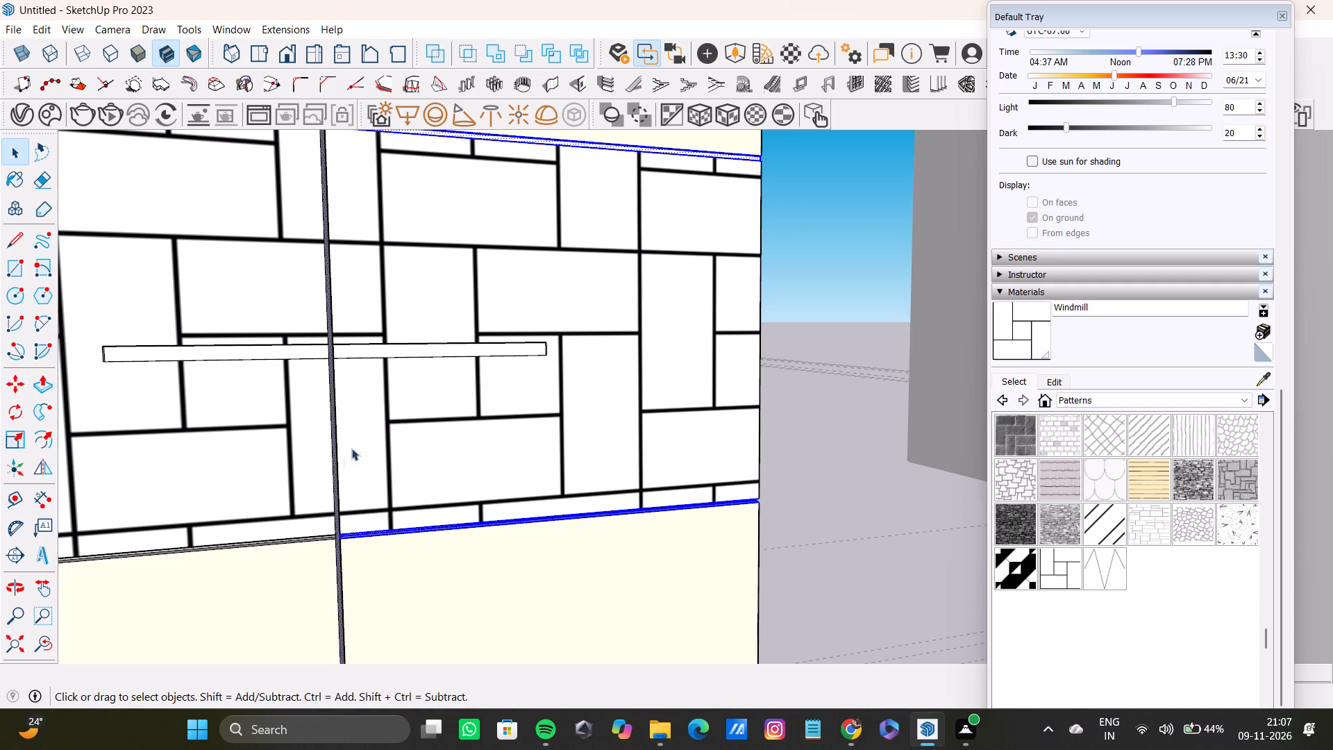
scroll(351, 468, down, 6)
middle_drag(355, 472, 431, 455)
scroll(424, 486, up, 5)
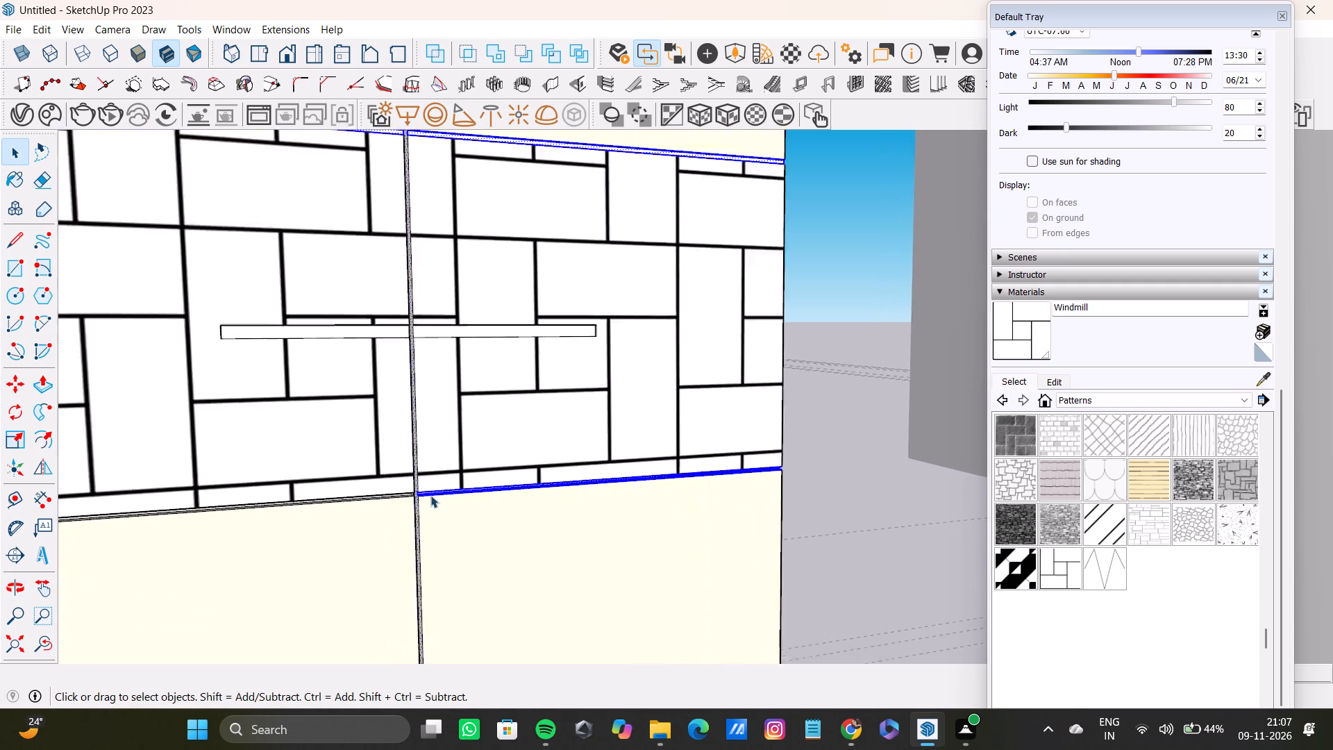
scroll(430, 495, up, 14)
shift+middle_drag(371, 480, 467, 306)
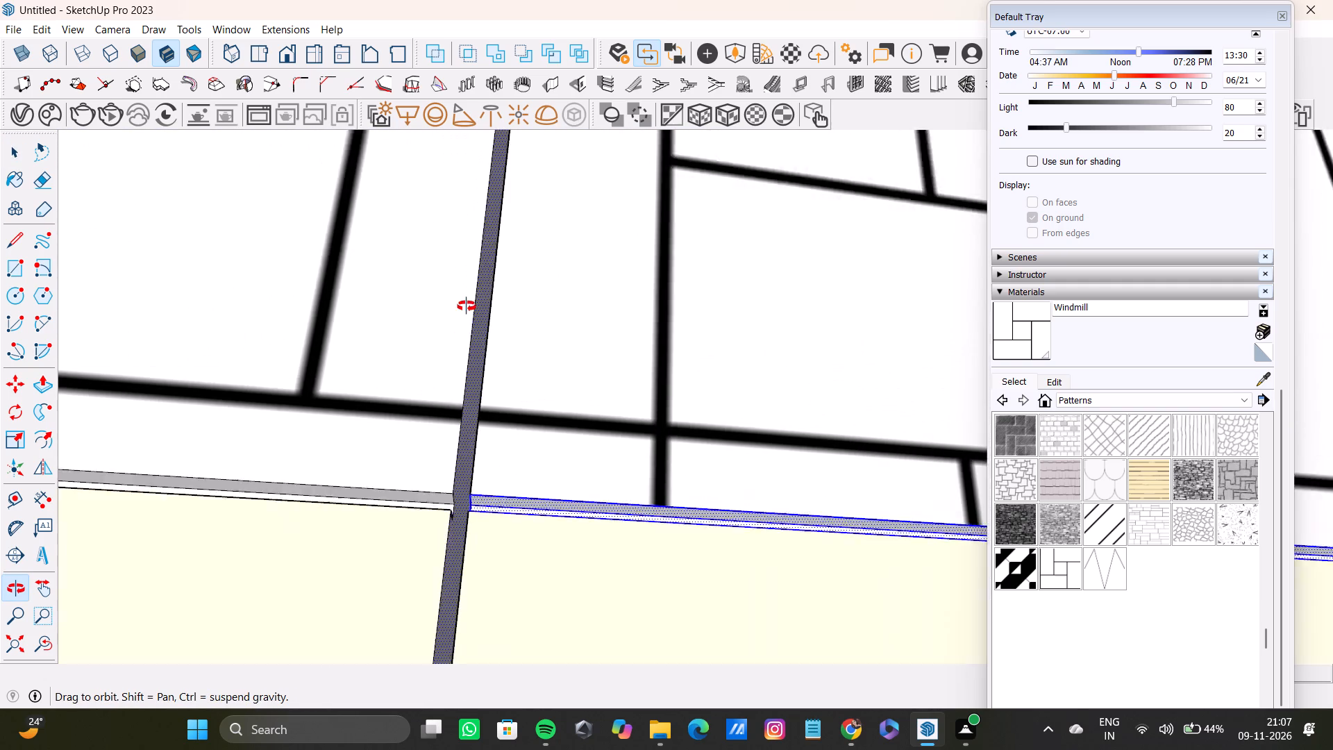
shift+middle_drag(467, 306, 541, 492)
shift+scroll(406, 465, up, 6)
shift+middle_drag(485, 556, 666, 565)
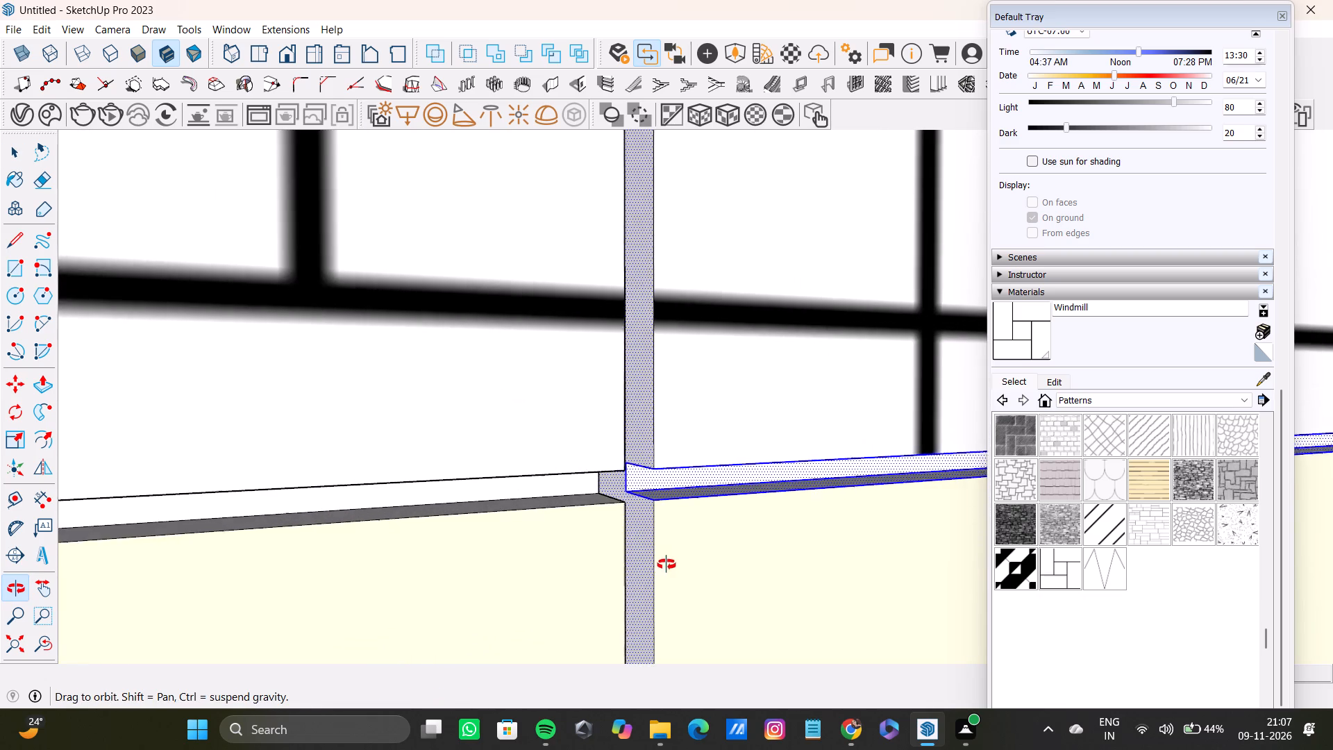
shift+middle_drag(666, 565, 588, 626)
shift+scroll(539, 490, up, 7)
shift+double_click(568, 522)
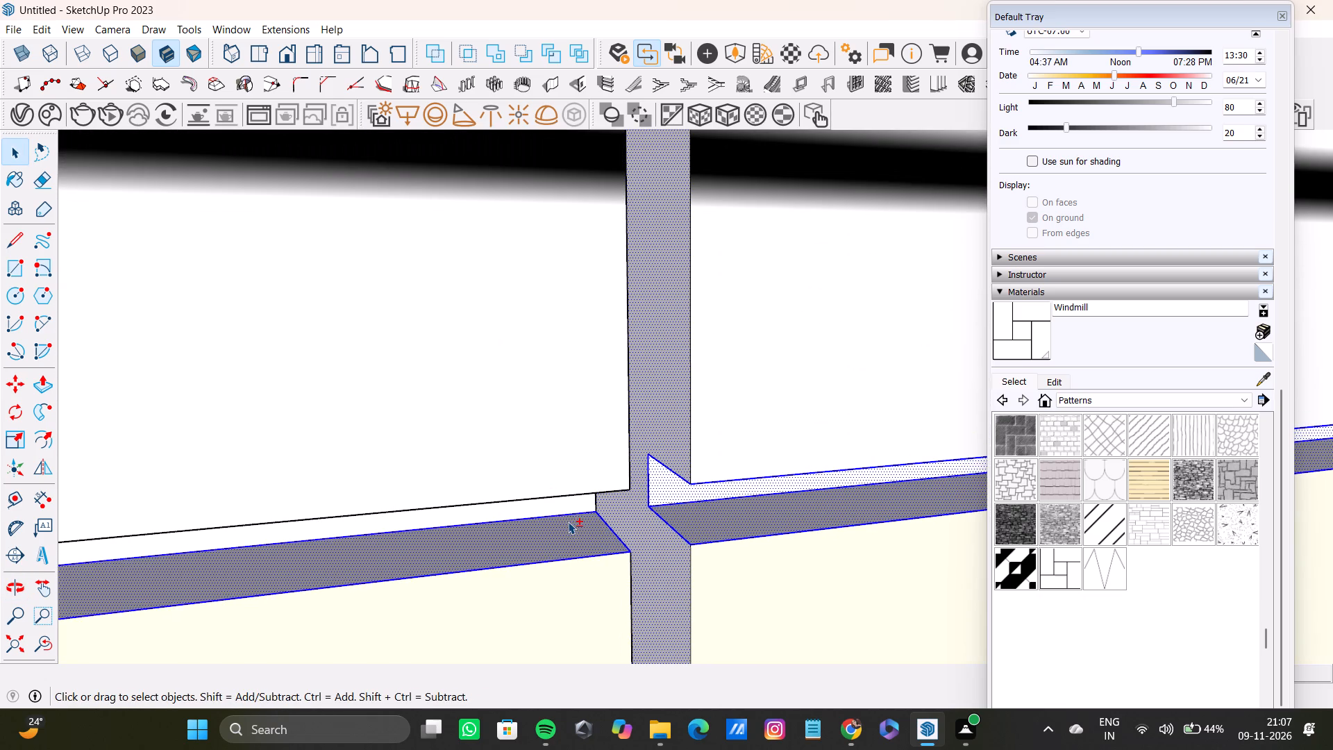
shift+double_click(560, 507)
shift+middle_drag(570, 517, 544, 367)
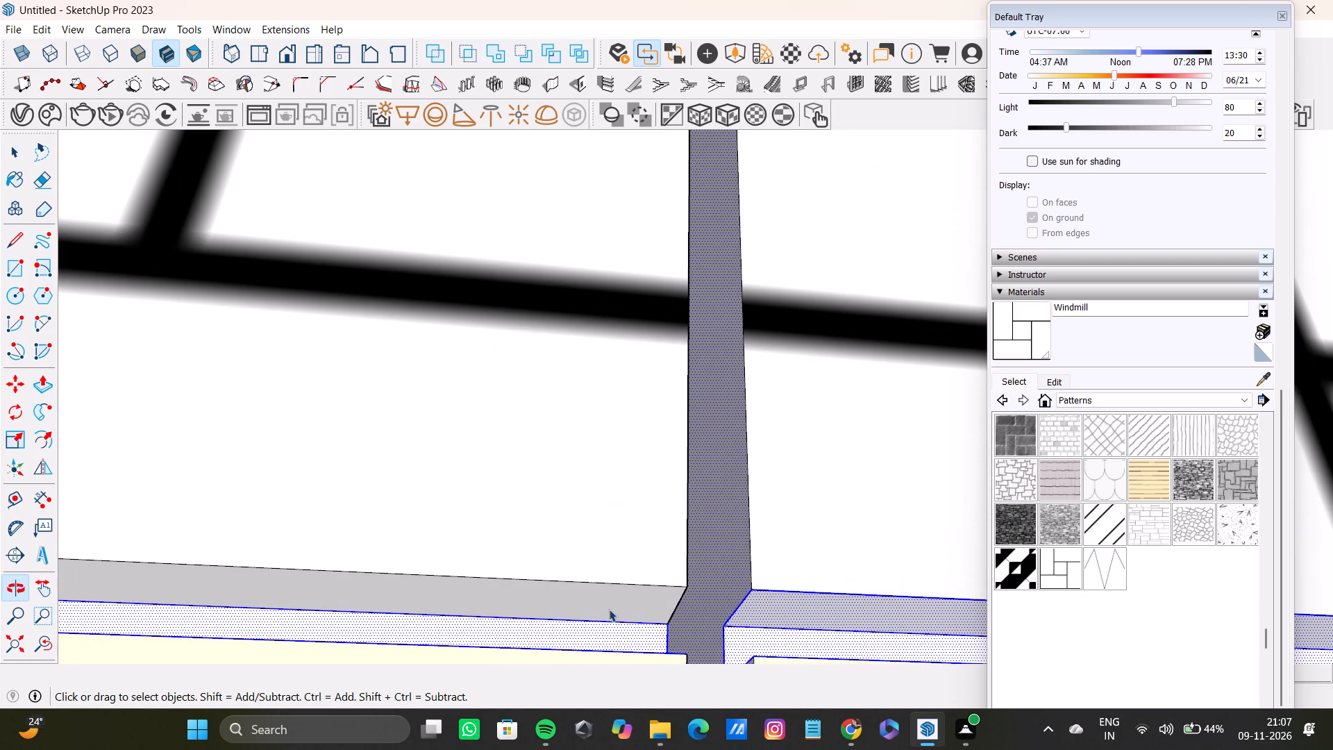
shift+scroll(639, 709, up, 2)
shift+double_click(606, 599)
Add the top, front and bottom faces of the third lower strip section, just past the middle door gap.
shift+scroll(563, 599, down, 12)
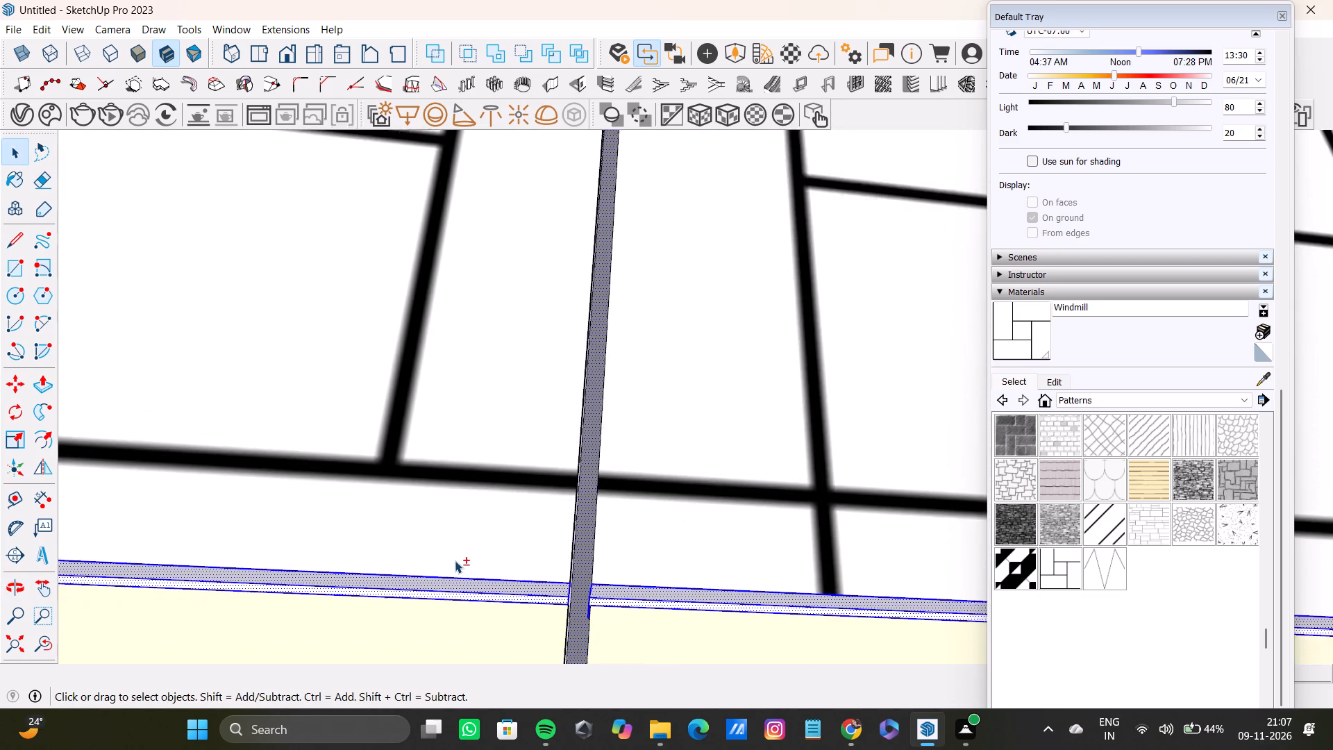
shift+scroll(455, 560, down, 6)
shift+middle_drag(455, 560, 605, 722)
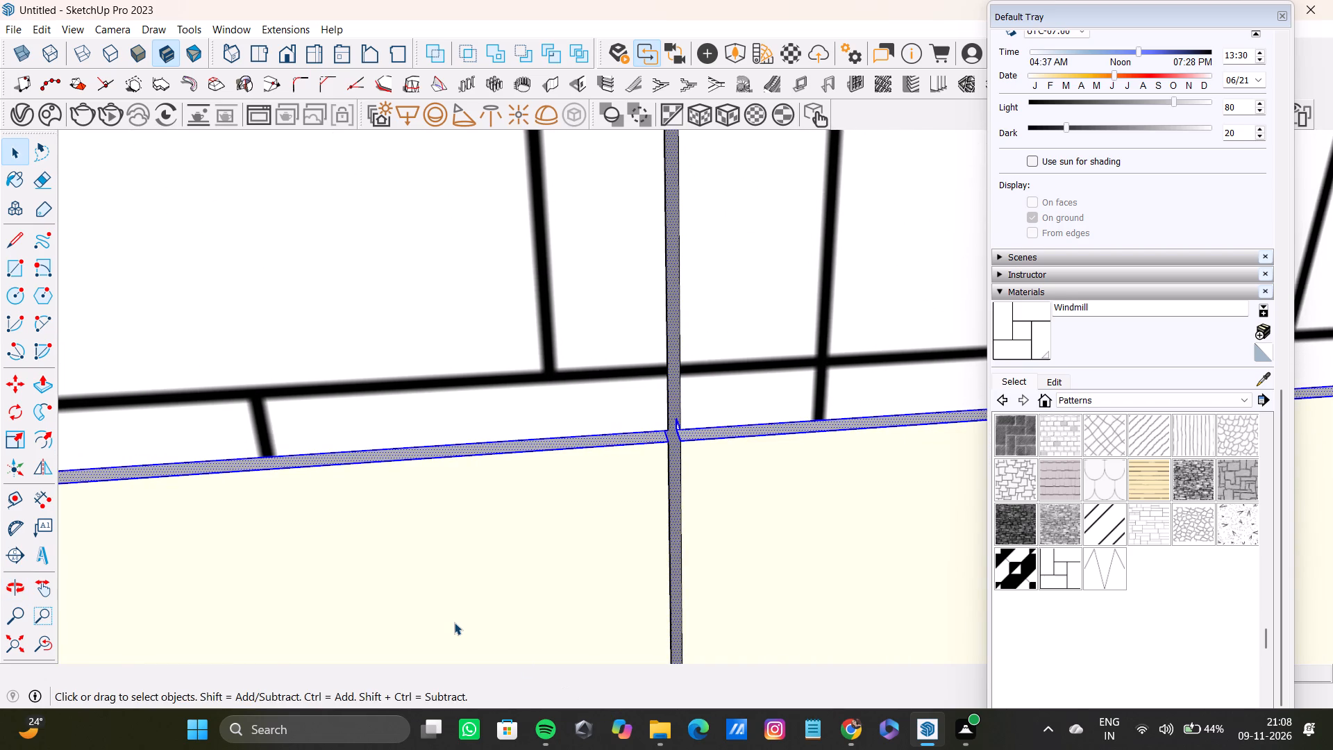
scroll(446, 583, down, 16)
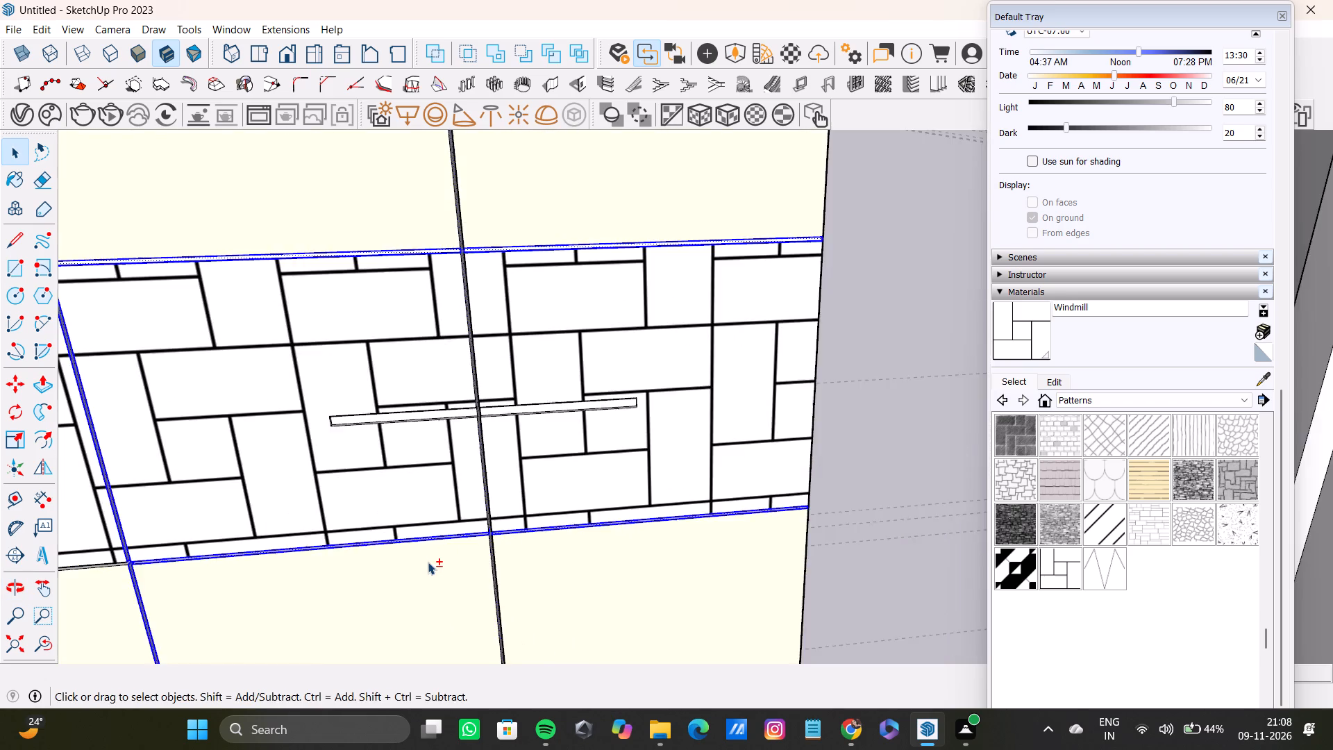
shift+middle_drag(428, 562, 655, 499)
shift+scroll(266, 505, up, 17)
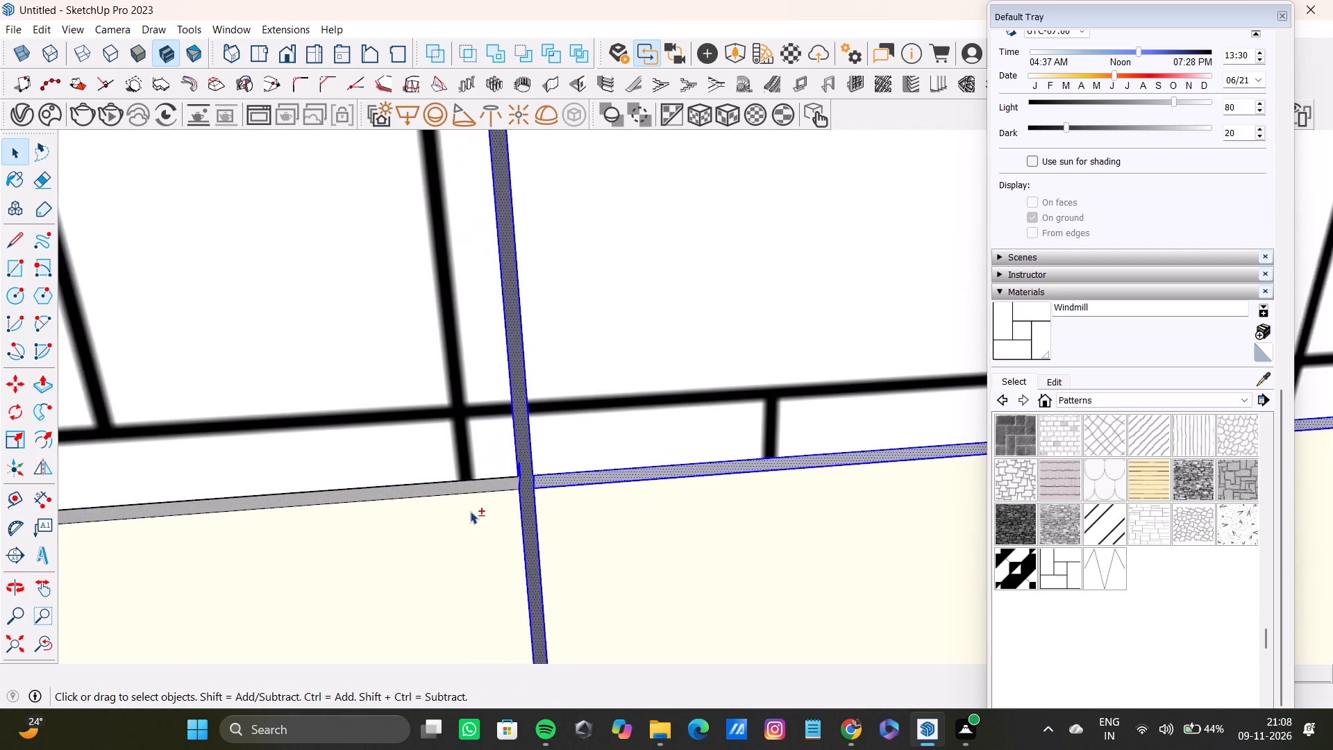
shift+scroll(470, 511, up, 6)
middle_drag(471, 499, 473, 407)
shift+scroll(555, 459, up, 3)
shift+middle_drag(524, 506, 523, 408)
shift+scroll(528, 411, up, 1)
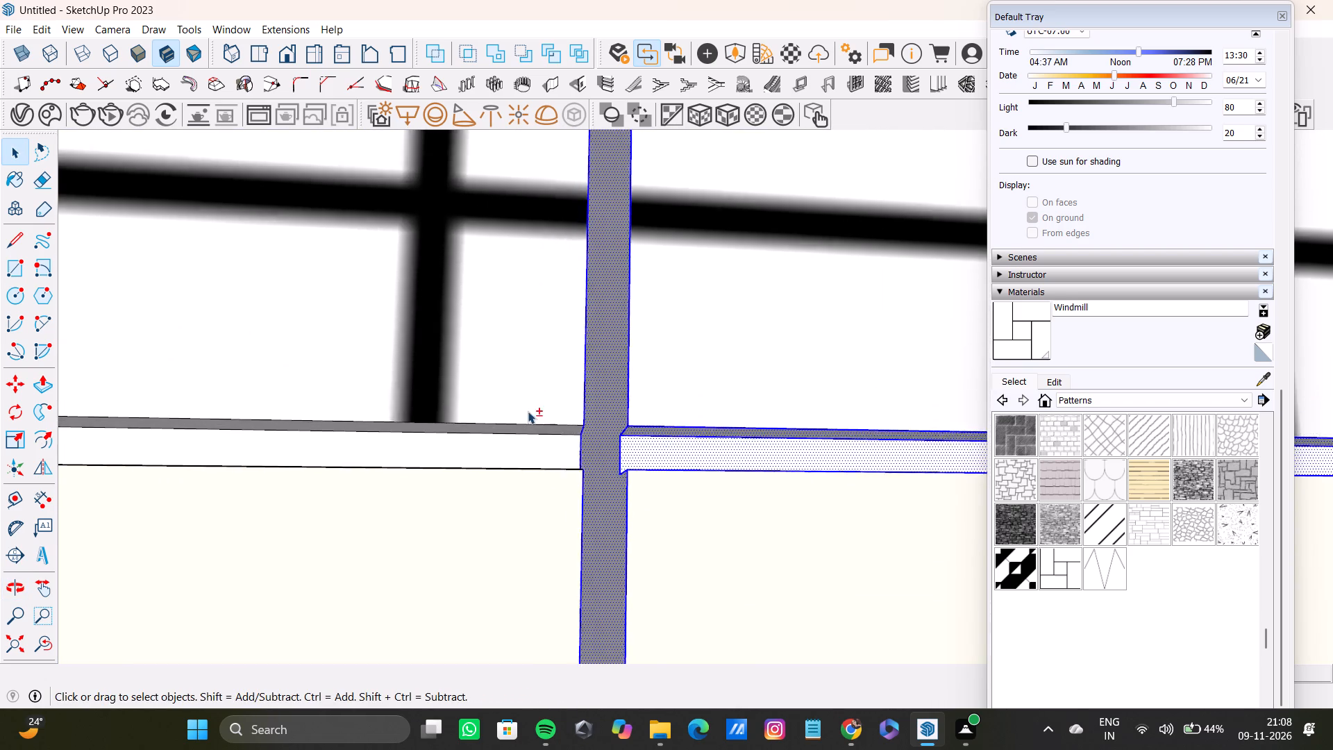
shift+scroll(528, 411, up, 9)
shift+double_click(550, 424)
shift+double_click(548, 459)
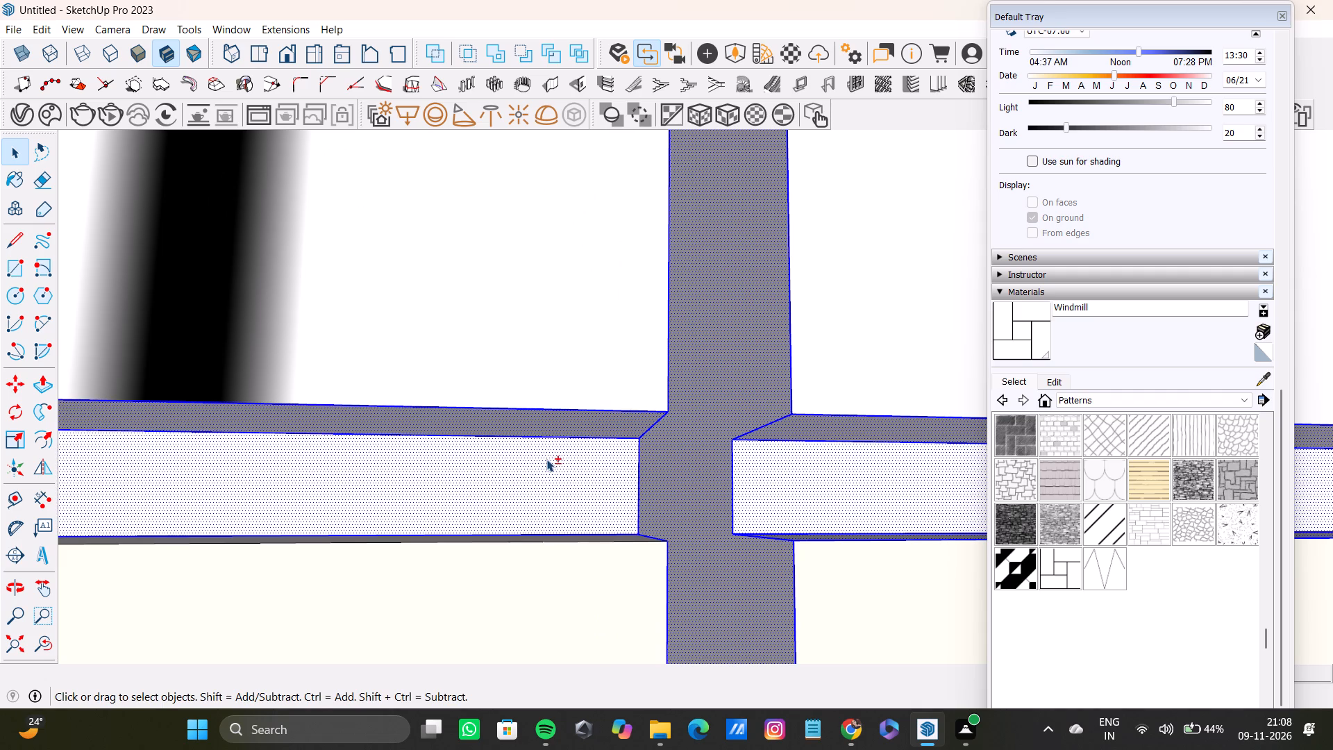
middle_drag(548, 456, 542, 615)
shift+click(539, 621)
shift+click(538, 626)
shift+scroll(528, 612, down, 4)
shift+double_click(521, 608)
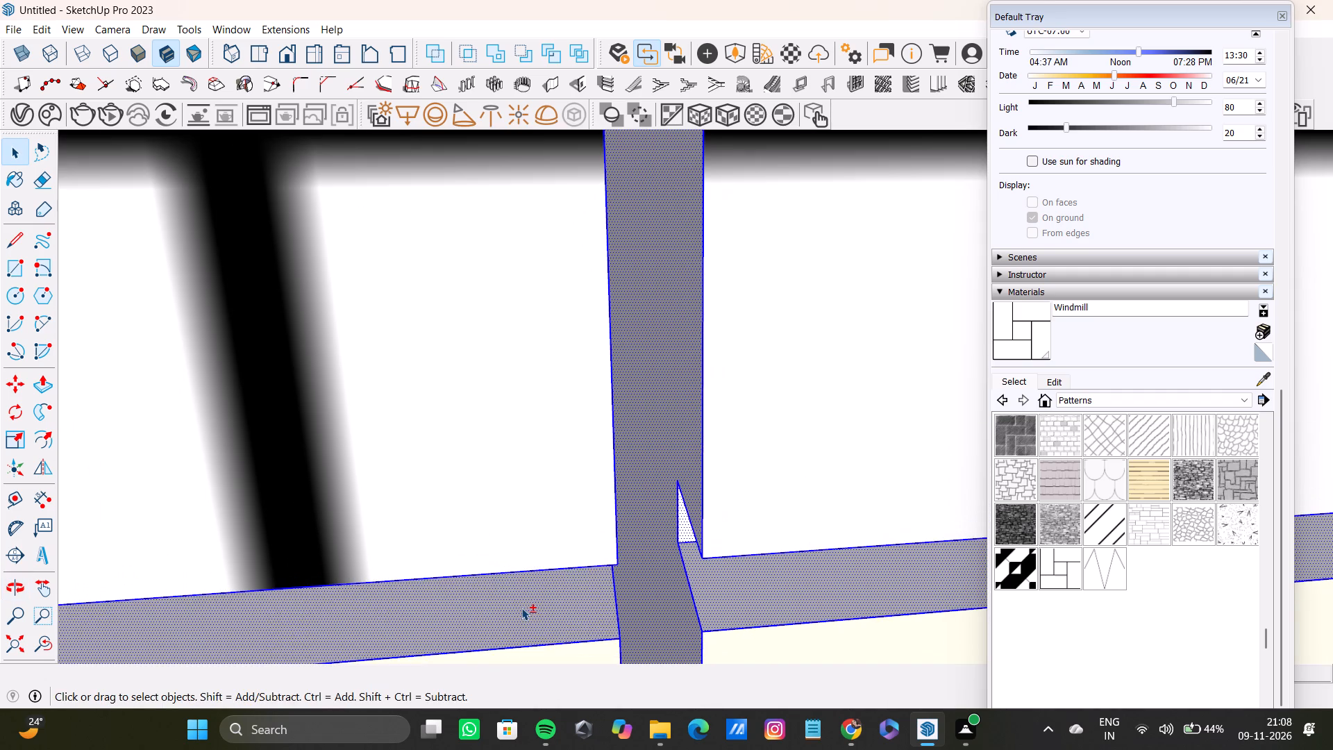
Add the top, front and bottom faces of the last lower strip section, on the side towards the framed narrow door.
shift+scroll(519, 608, down, 16)
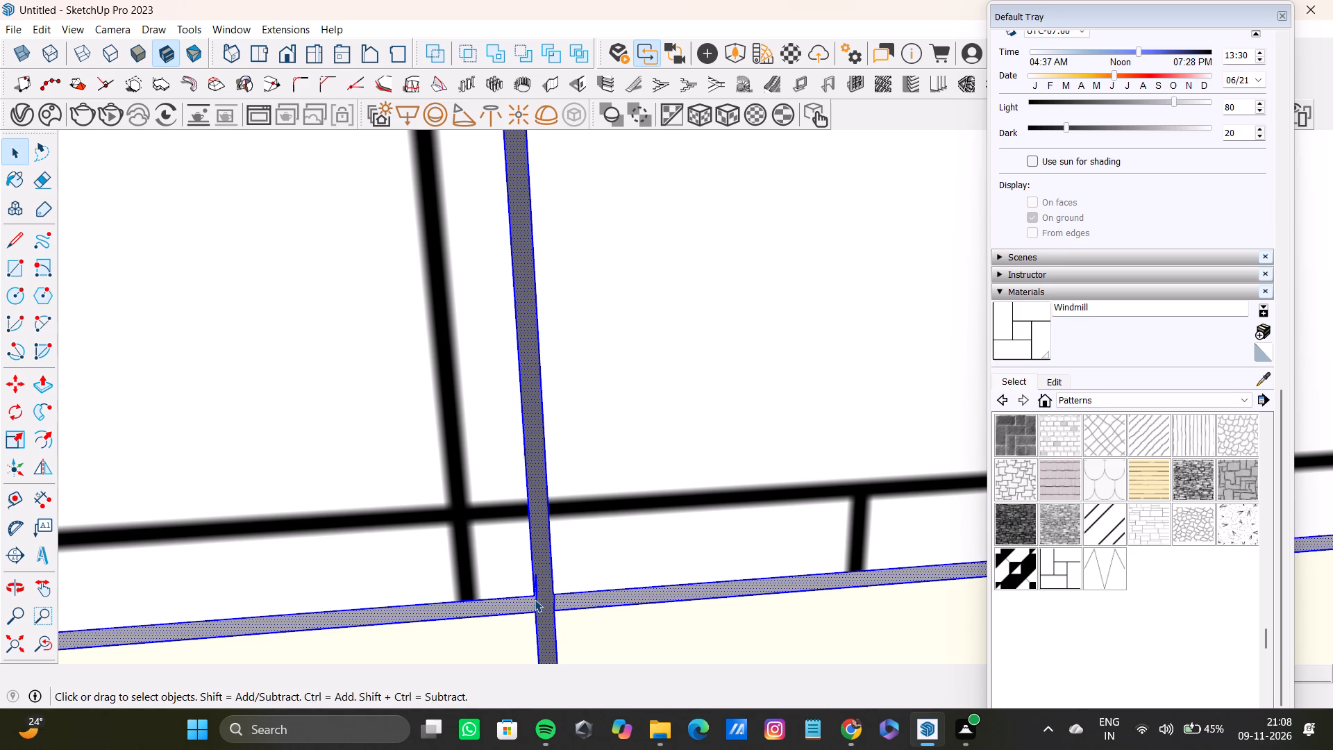
scroll(471, 515, down, 8)
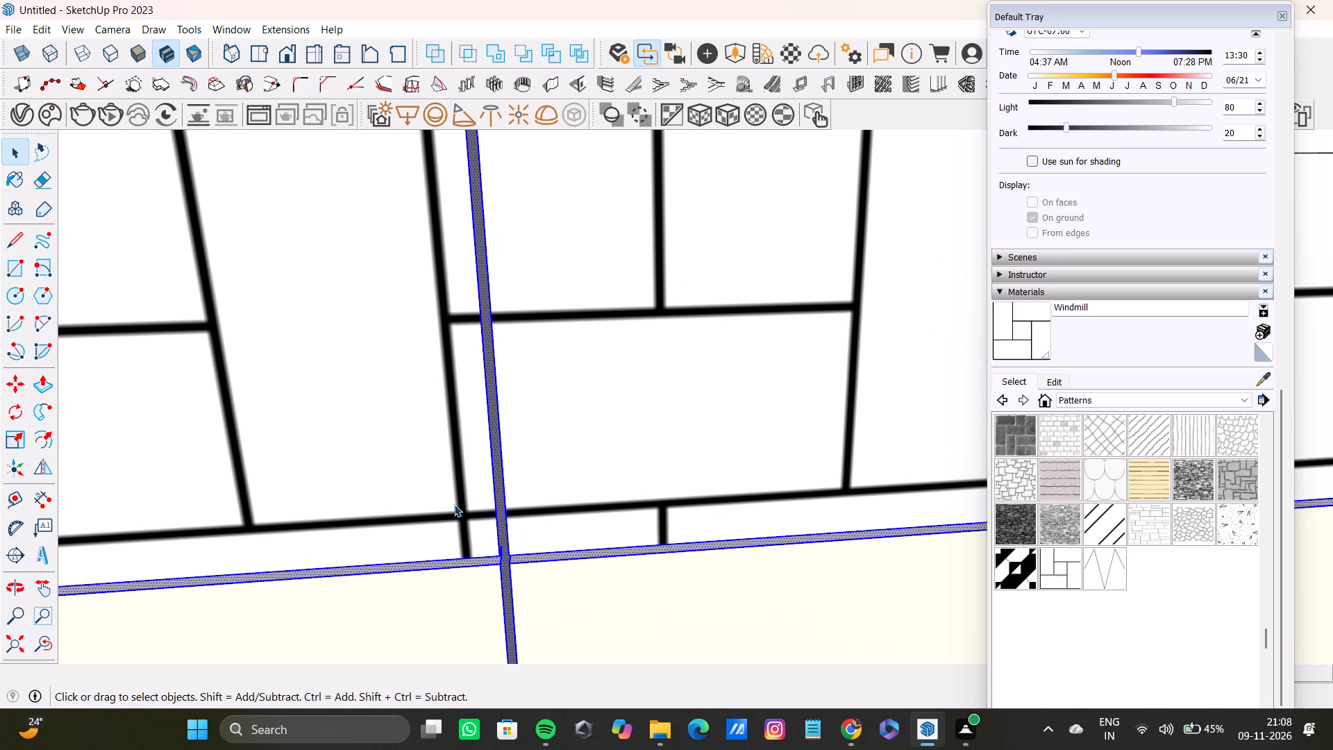
scroll(445, 517, down, 5)
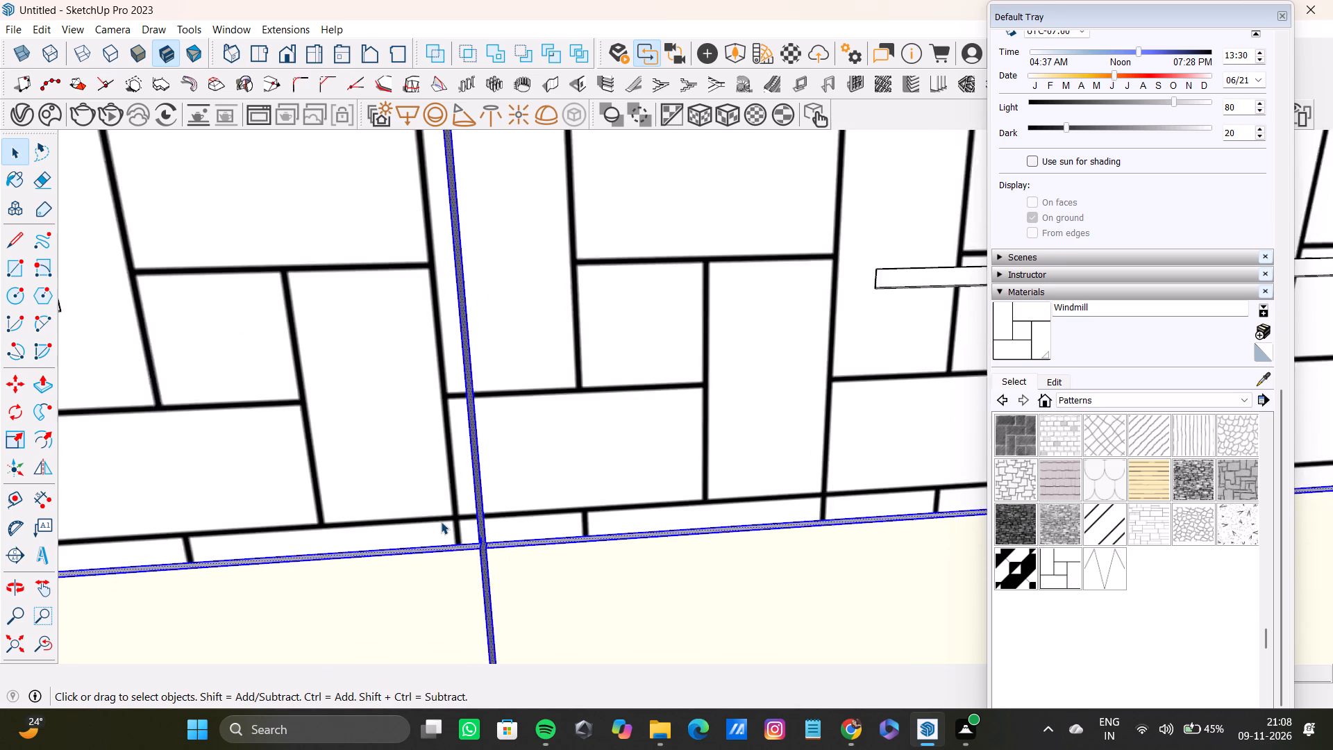
scroll(441, 522, down, 16)
shift+middle_drag(441, 514, 557, 492)
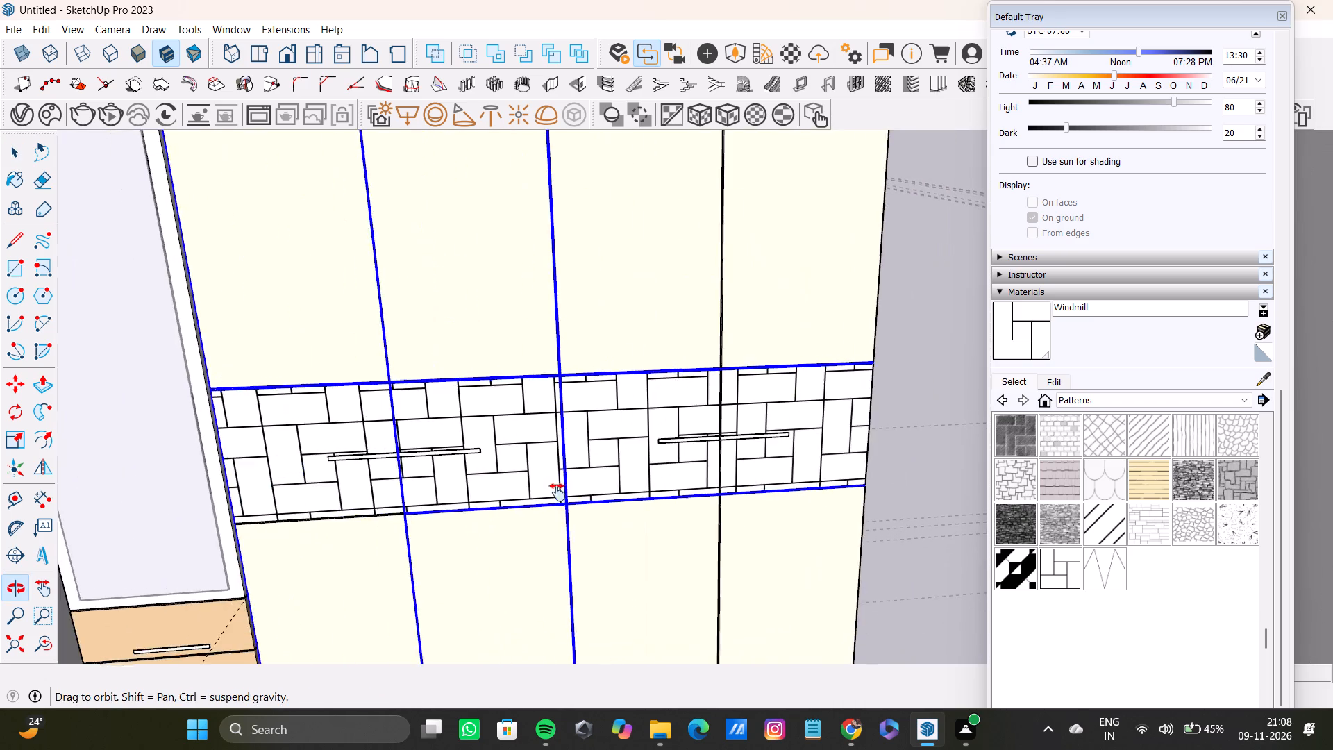
shift+middle_drag(557, 492, 555, 499)
scroll(392, 536, up, 4)
shift+scroll(410, 513, up, 3)
shift+scroll(410, 512, up, 18)
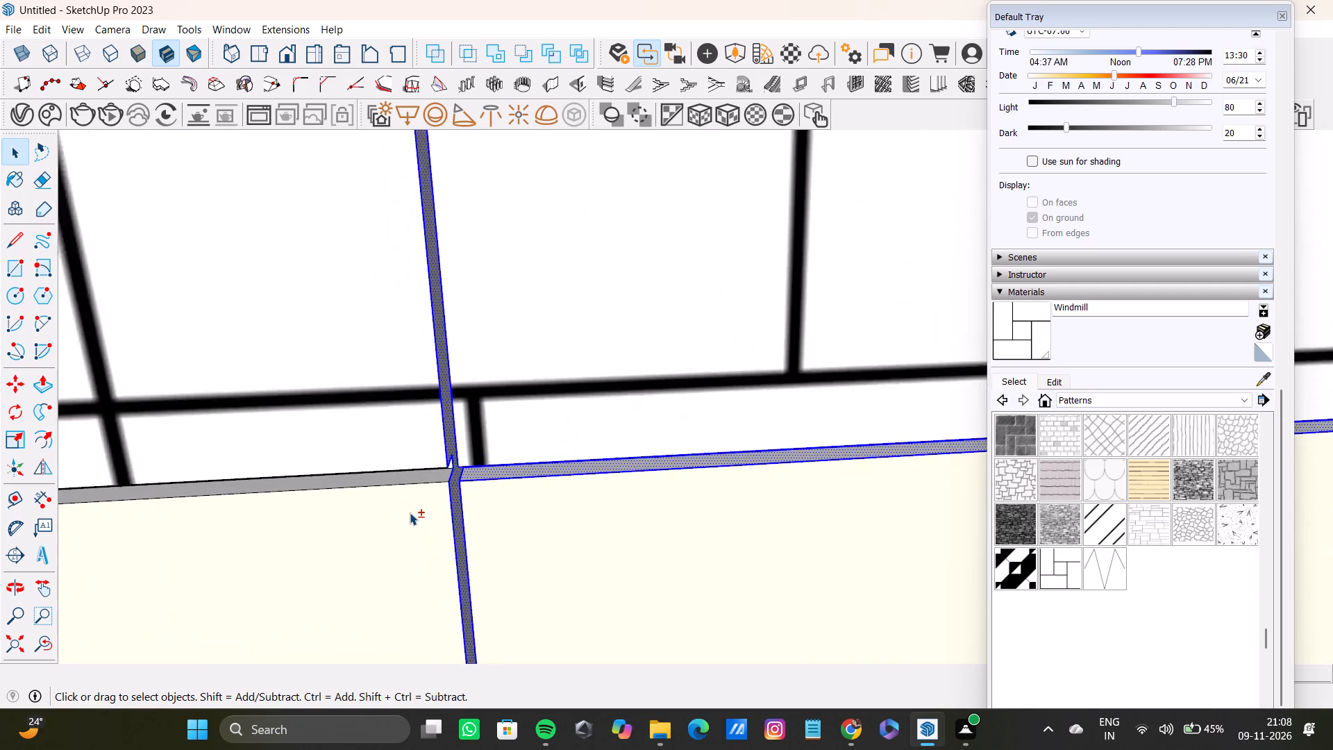
shift+scroll(410, 512, up, 6)
shift+middle_drag(436, 479, 496, 453)
scroll(530, 544, up, 3)
middle_drag(512, 501, 510, 484)
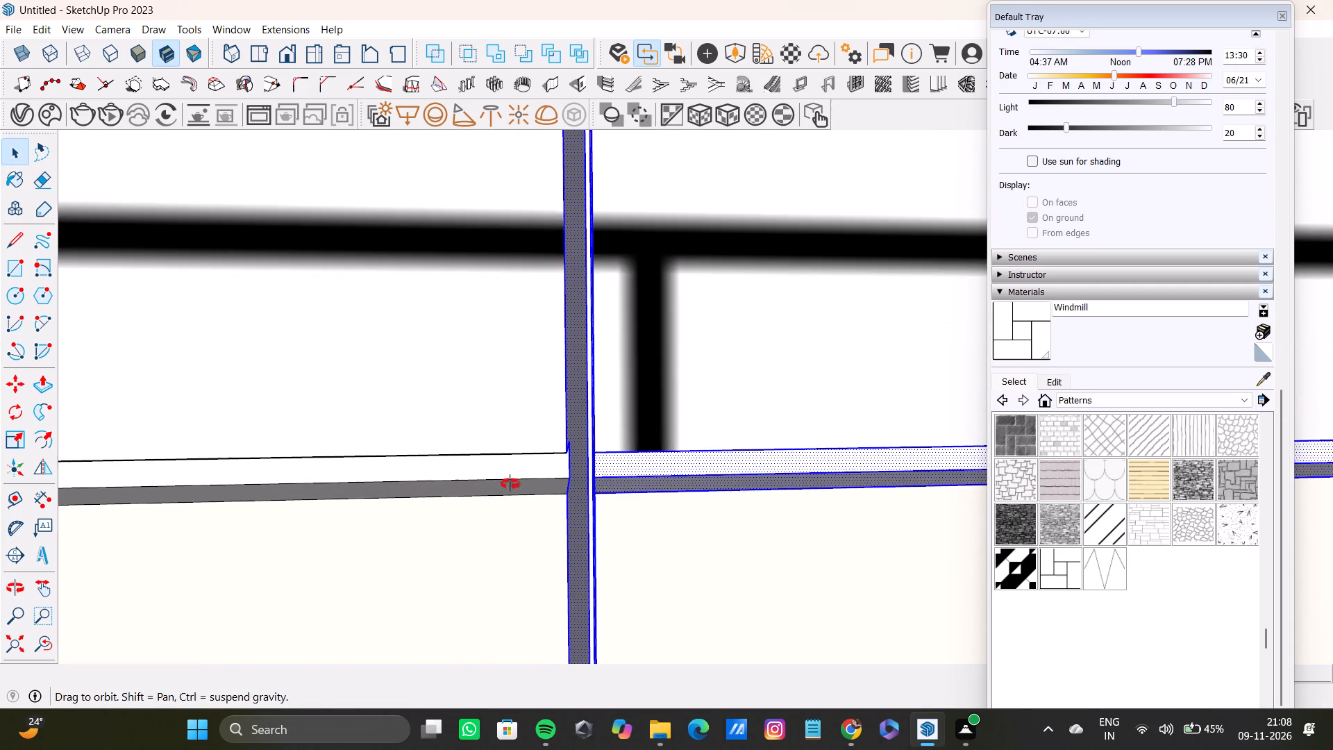
middle_drag(510, 484, 493, 409)
scroll(521, 428, up, 11)
shift+double_click(588, 483)
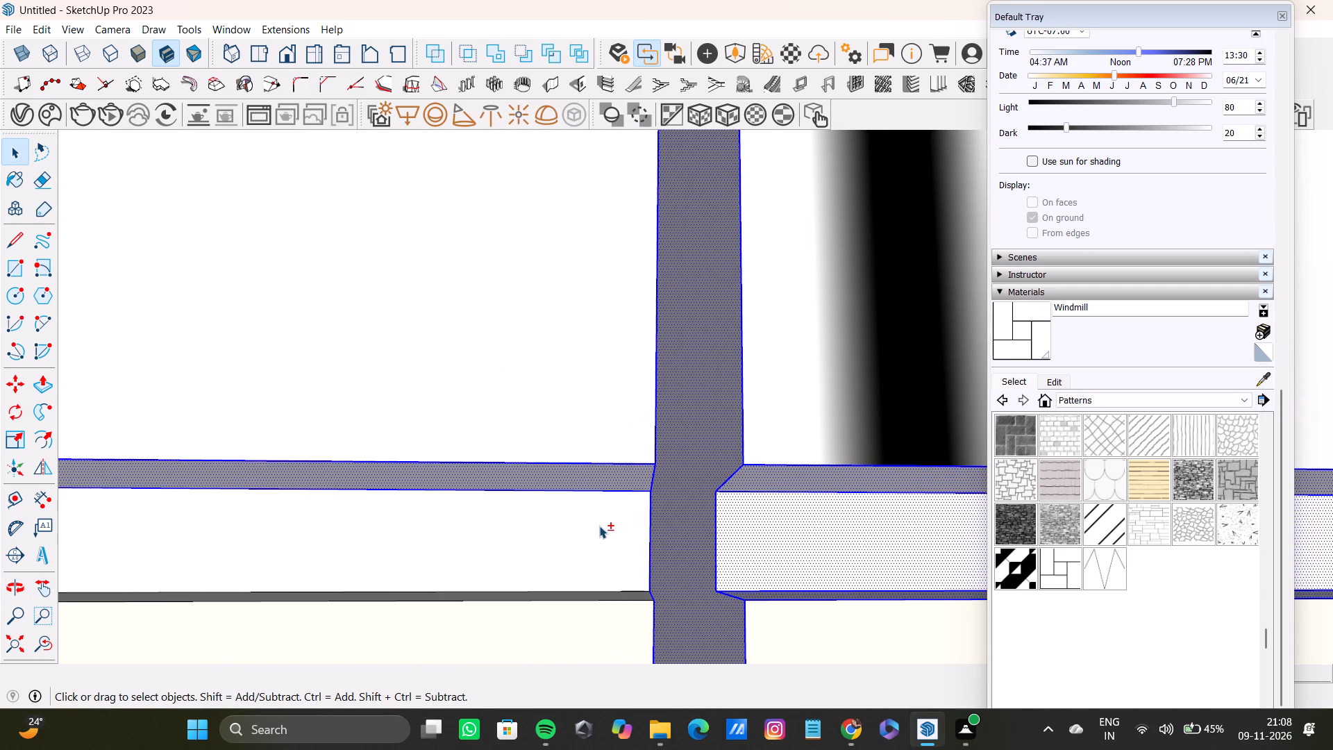
shift+double_click(599, 526)
middle_drag(566, 476, 569, 578)
shift+double_click(569, 578)
Check the selected strips and door gaps along the drawer band up to the edge beside the framed narrow door.
shift+scroll(566, 578, down, 12)
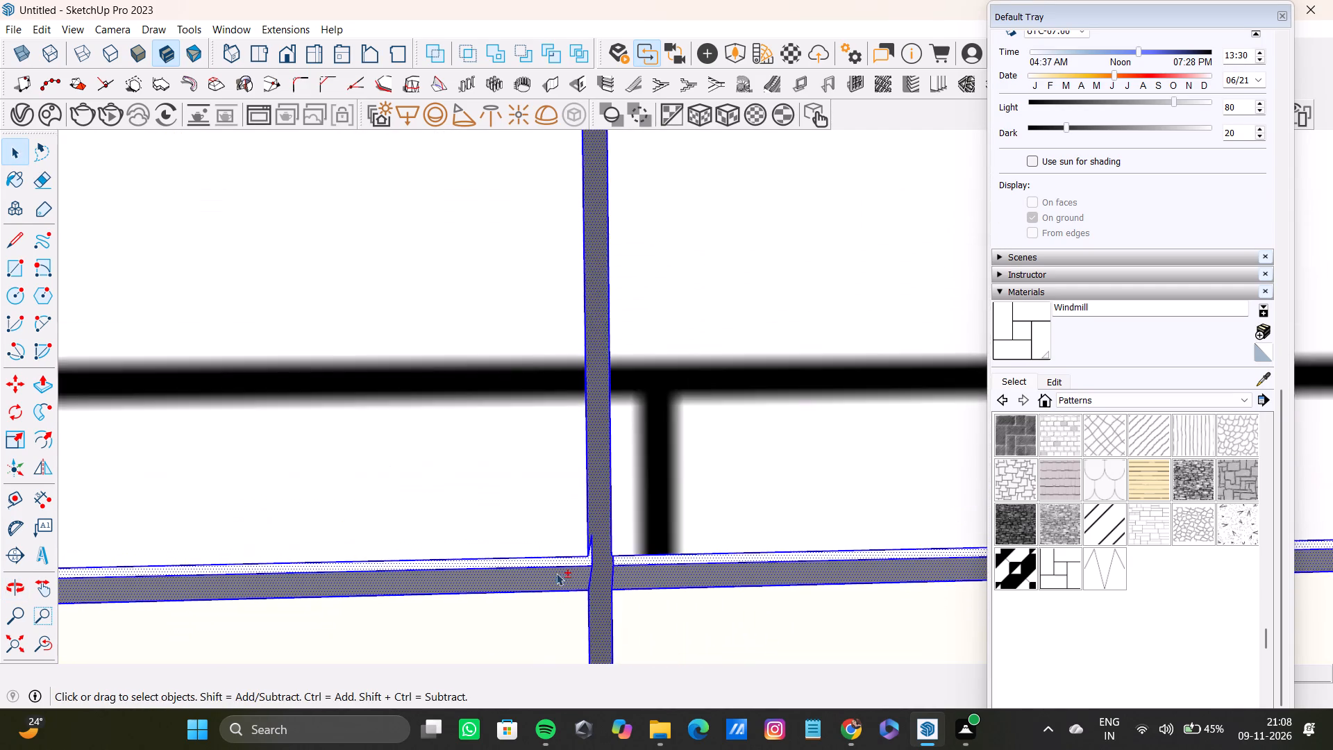
shift+scroll(556, 573, down, 16)
shift+middle_drag(494, 510, 746, 556)
shift+scroll(390, 549, down, 14)
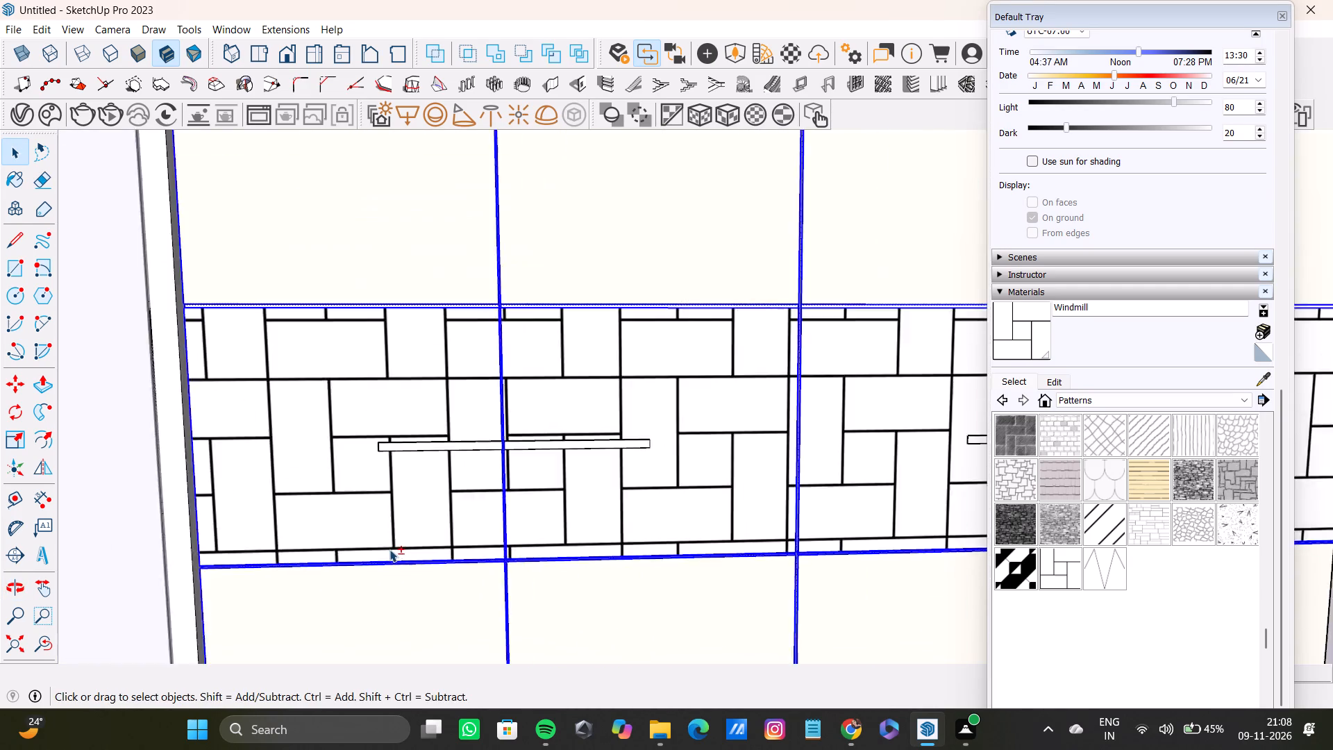
shift+scroll(389, 549, down, 2)
shift+middle_drag(389, 551, 587, 549)
shift+scroll(471, 565, up, 20)
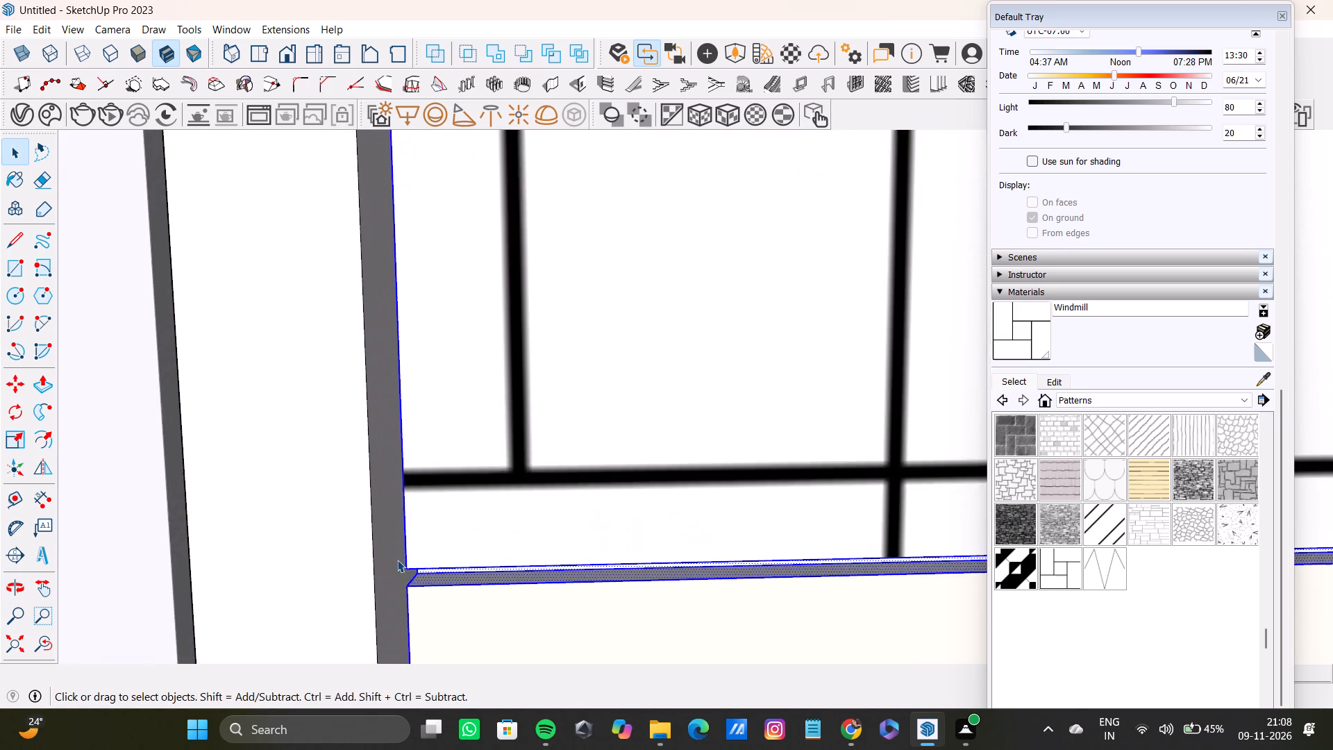
shift+scroll(397, 560, up, 6)
middle_drag(397, 556, 482, 556)
scroll(416, 552, up, 3)
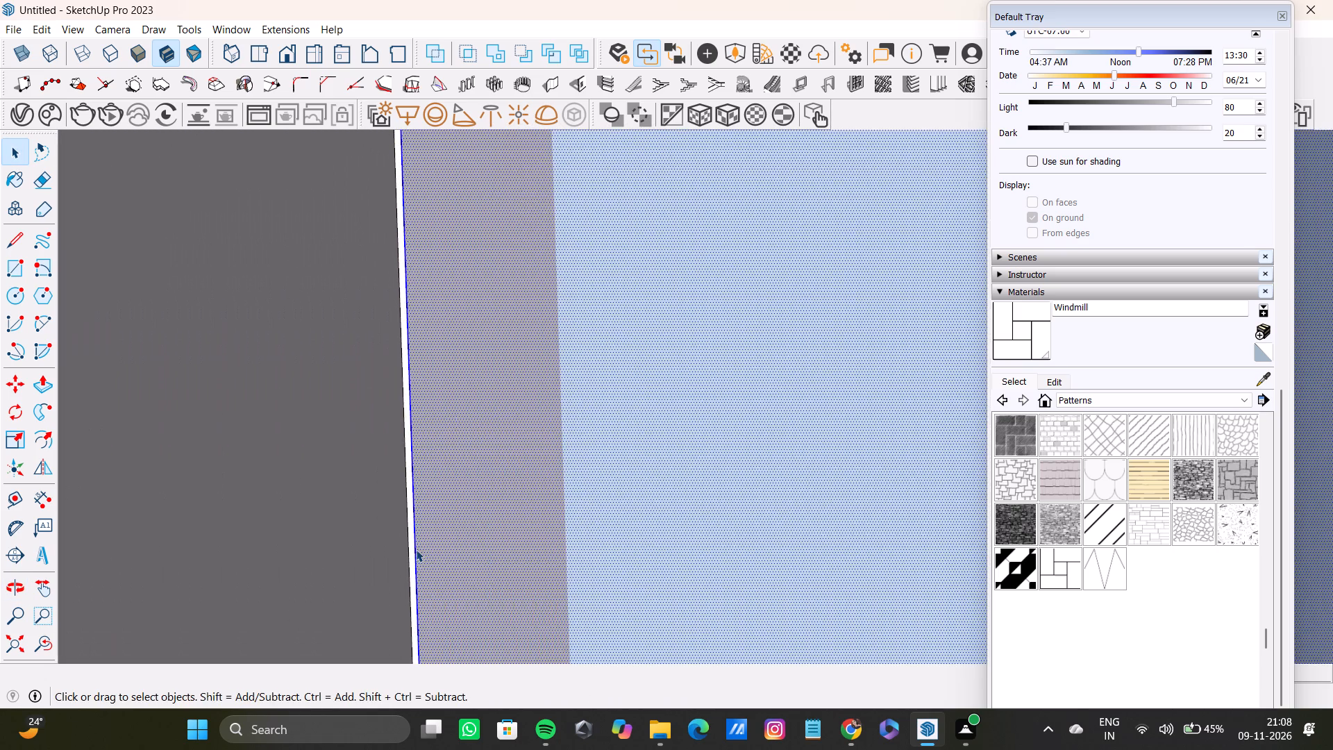
scroll(417, 548, down, 20)
scroll(417, 548, down, 10)
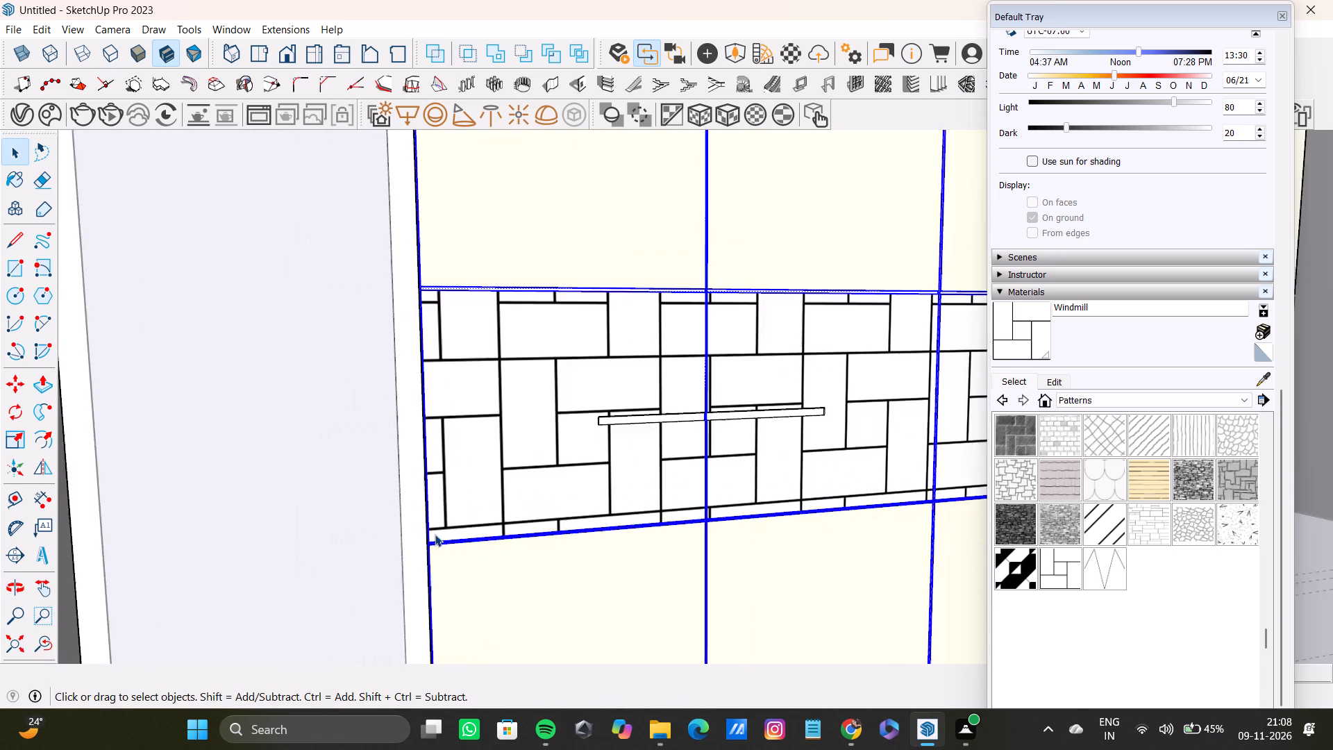
scroll(435, 534, down, 8)
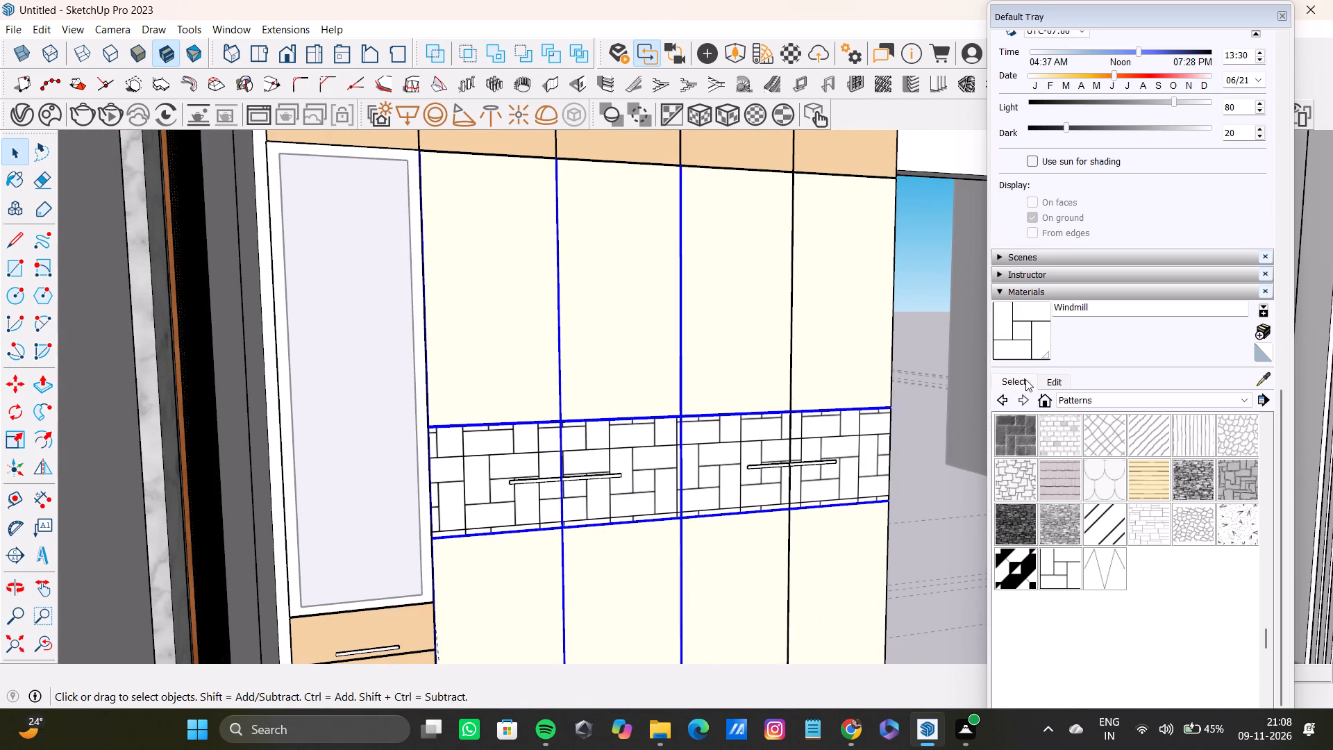
Sample 0029_BlanchedAlmond from a wardrobe door, paint the selected strips and door gaps with it, and clear the selection.
scroll(1250, 383, up, 4)
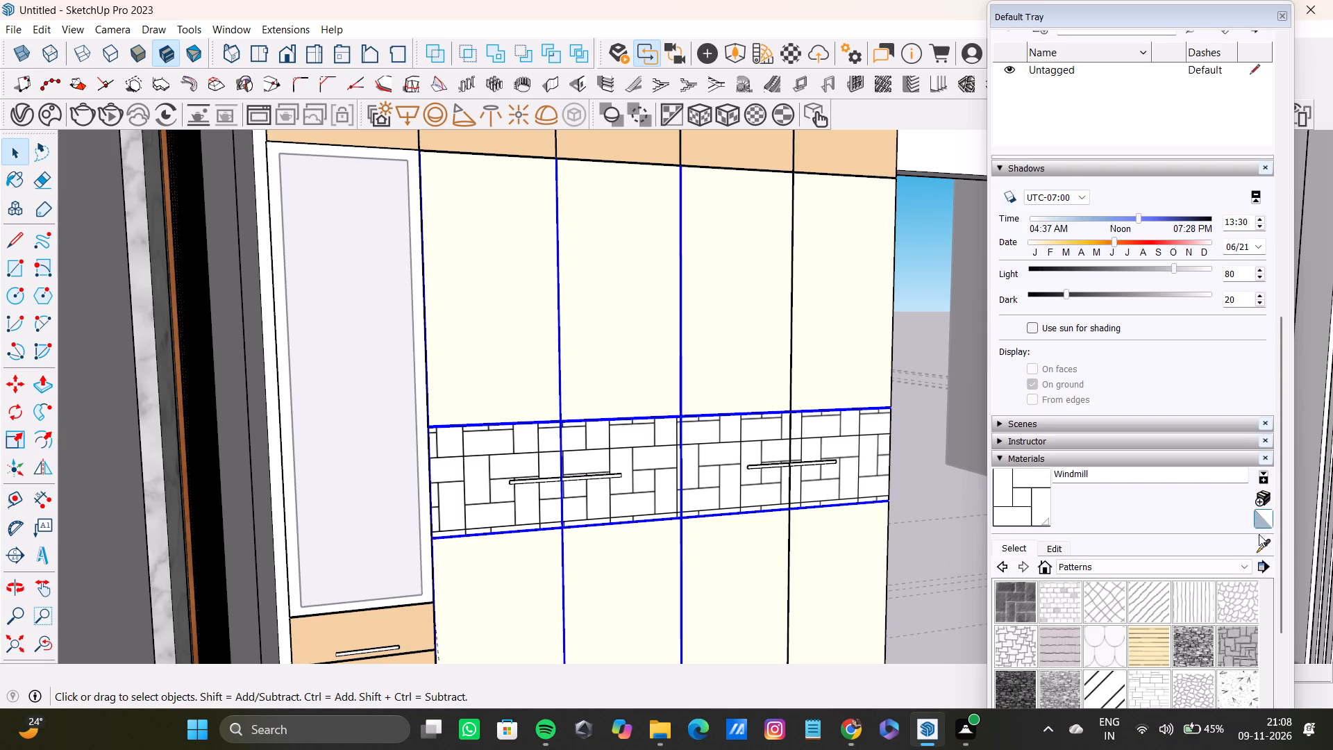
click(1263, 546)
click(551, 323)
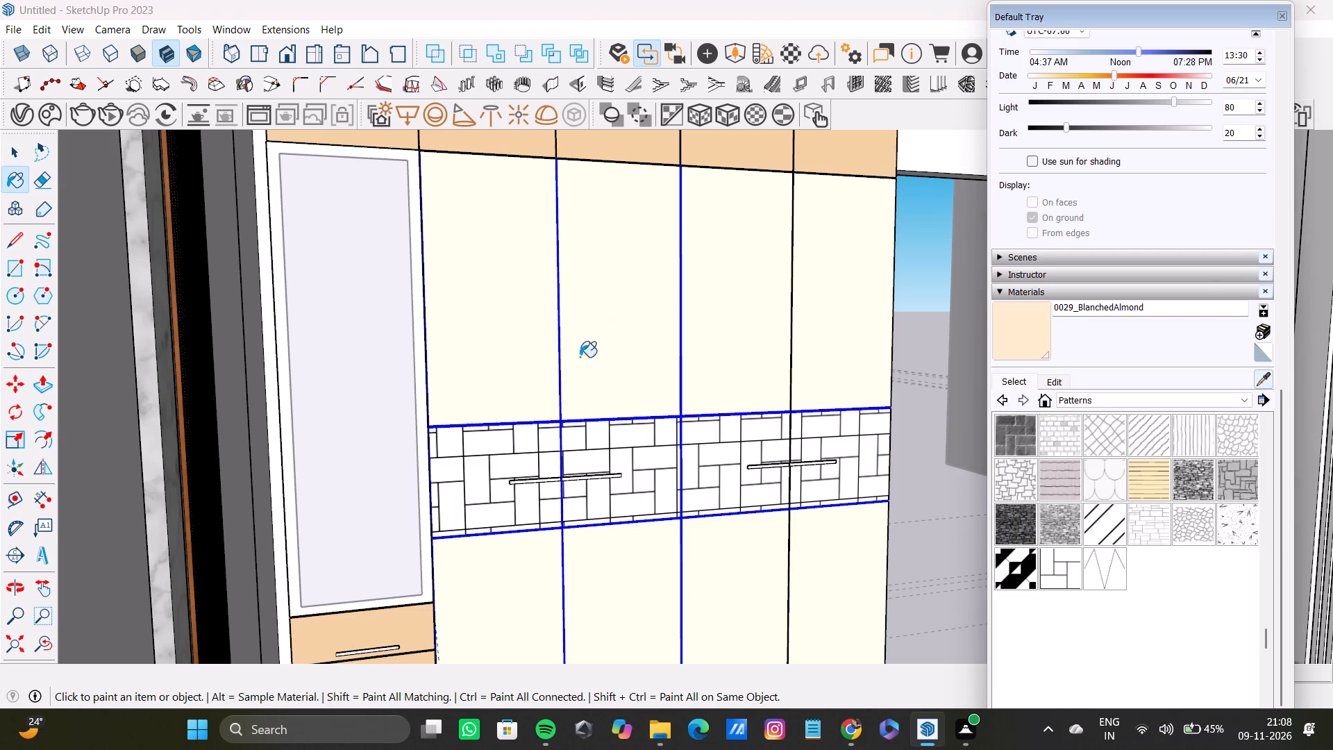
scroll(605, 381, up, 20)
scroll(605, 381, up, 10)
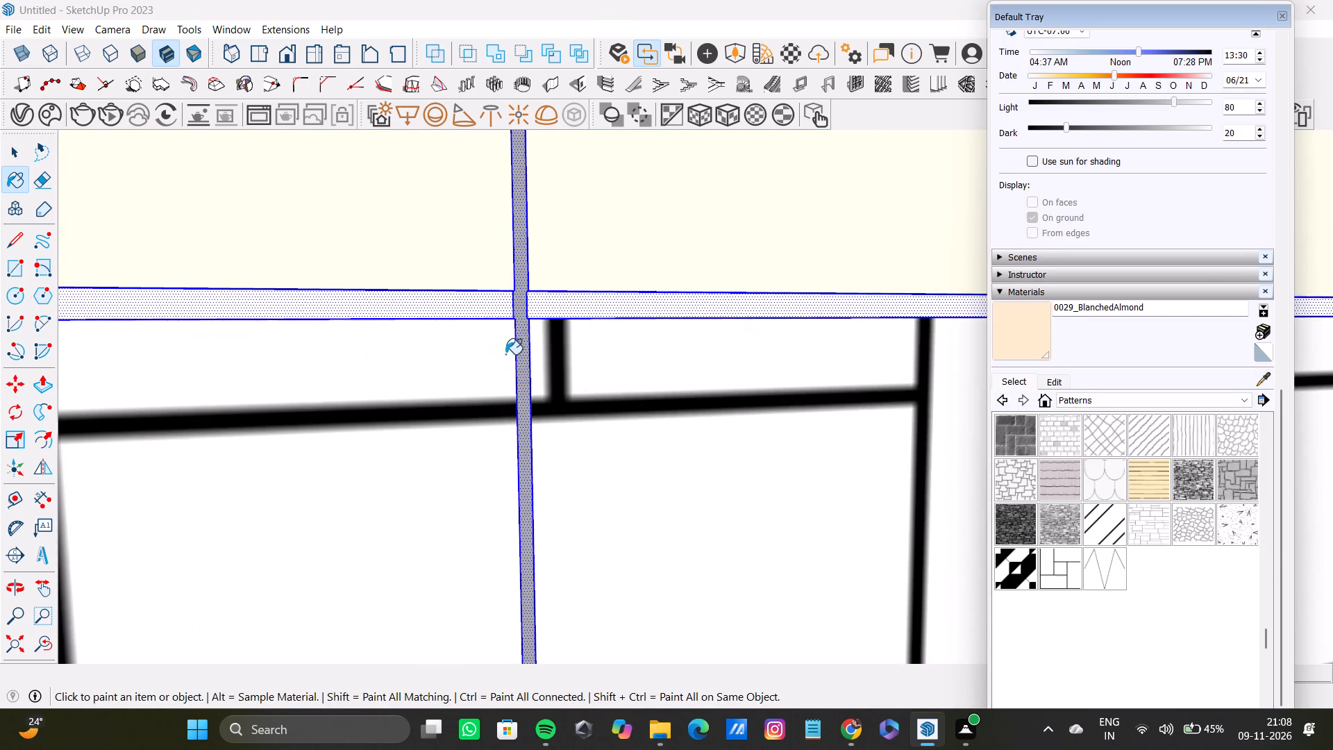
scroll(505, 354, up, 8)
click(517, 288)
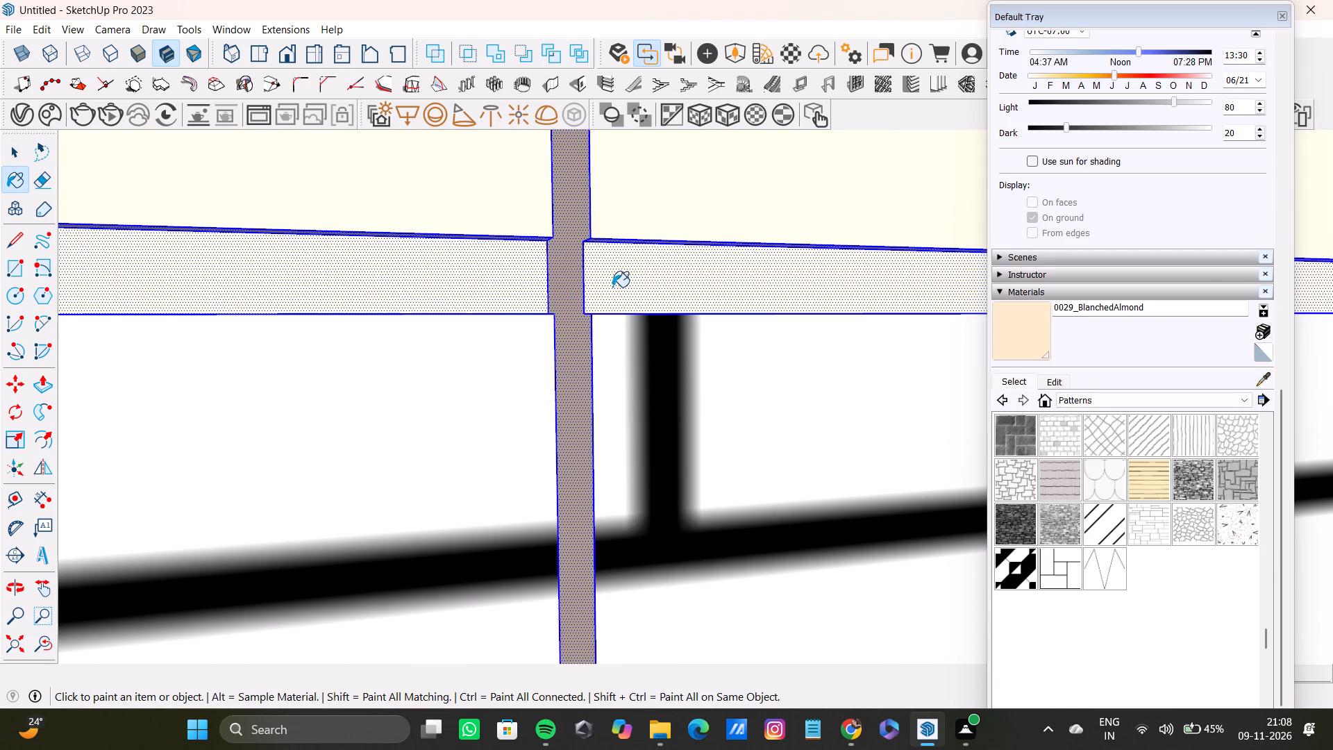
click(612, 287)
scroll(541, 369, down, 20)
scroll(541, 369, down, 2)
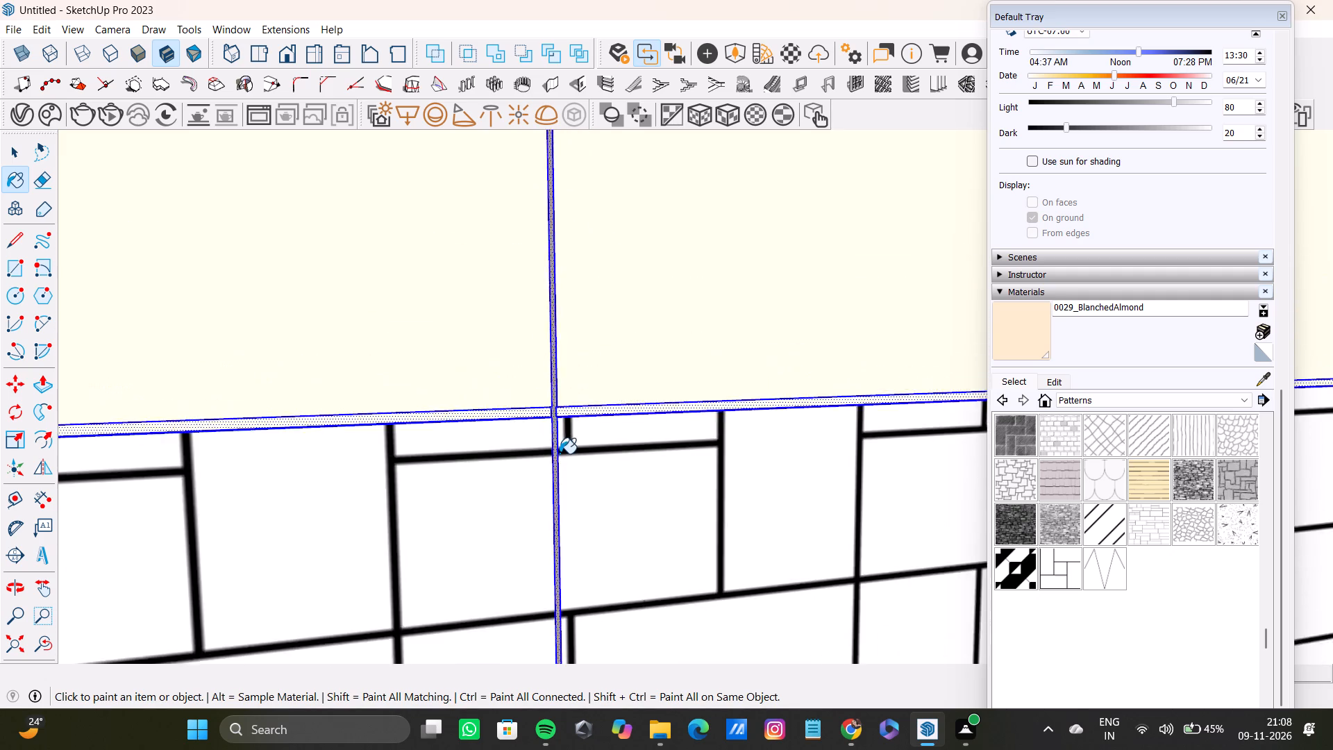
scroll(560, 453, down, 20)
scroll(560, 453, down, 13)
middle_drag(589, 488, 582, 504)
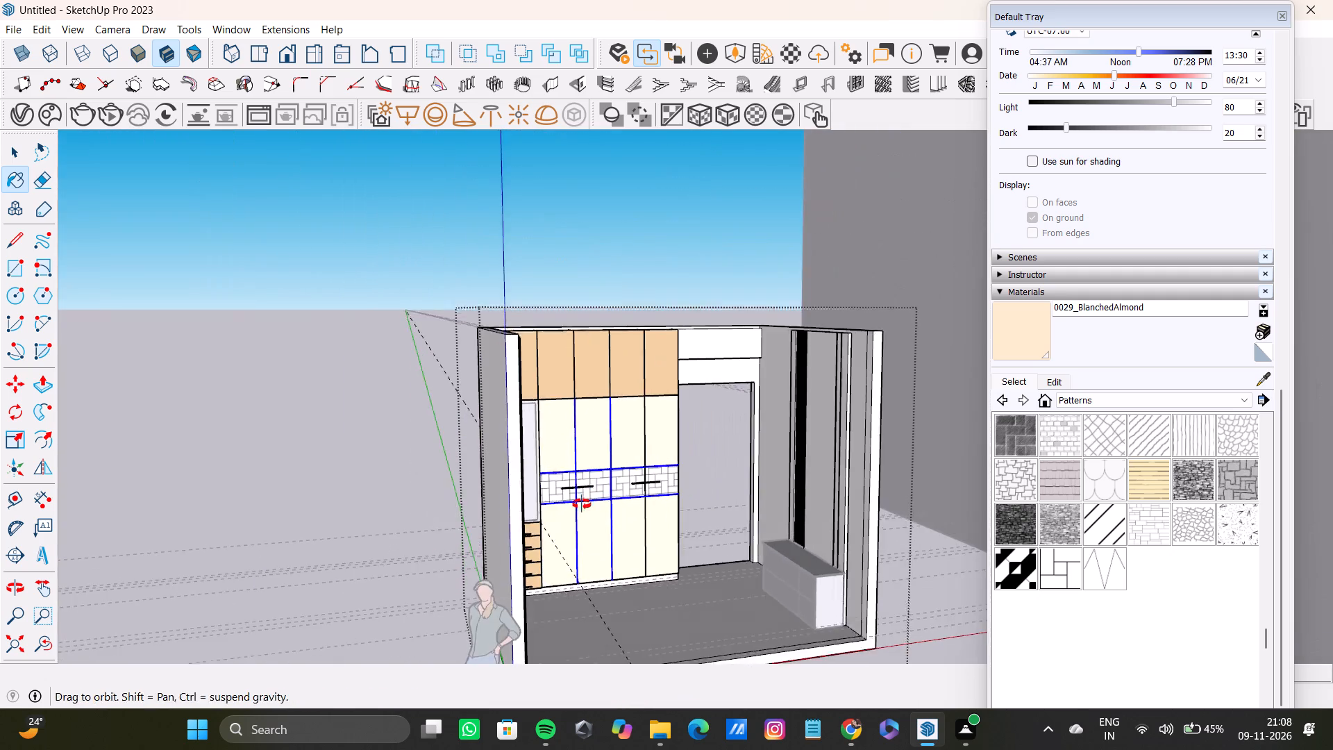
middle_drag(582, 504, 581, 509)
key(space)
click(428, 249)
Inspect the coloured wardrobe from several angles, including the door gaps, drawer band and framed narrow door.
scroll(550, 356, up, 4)
middle_drag(554, 358, 522, 379)
scroll(525, 379, down, 4)
shift+middle_drag(551, 414, 499, 403)
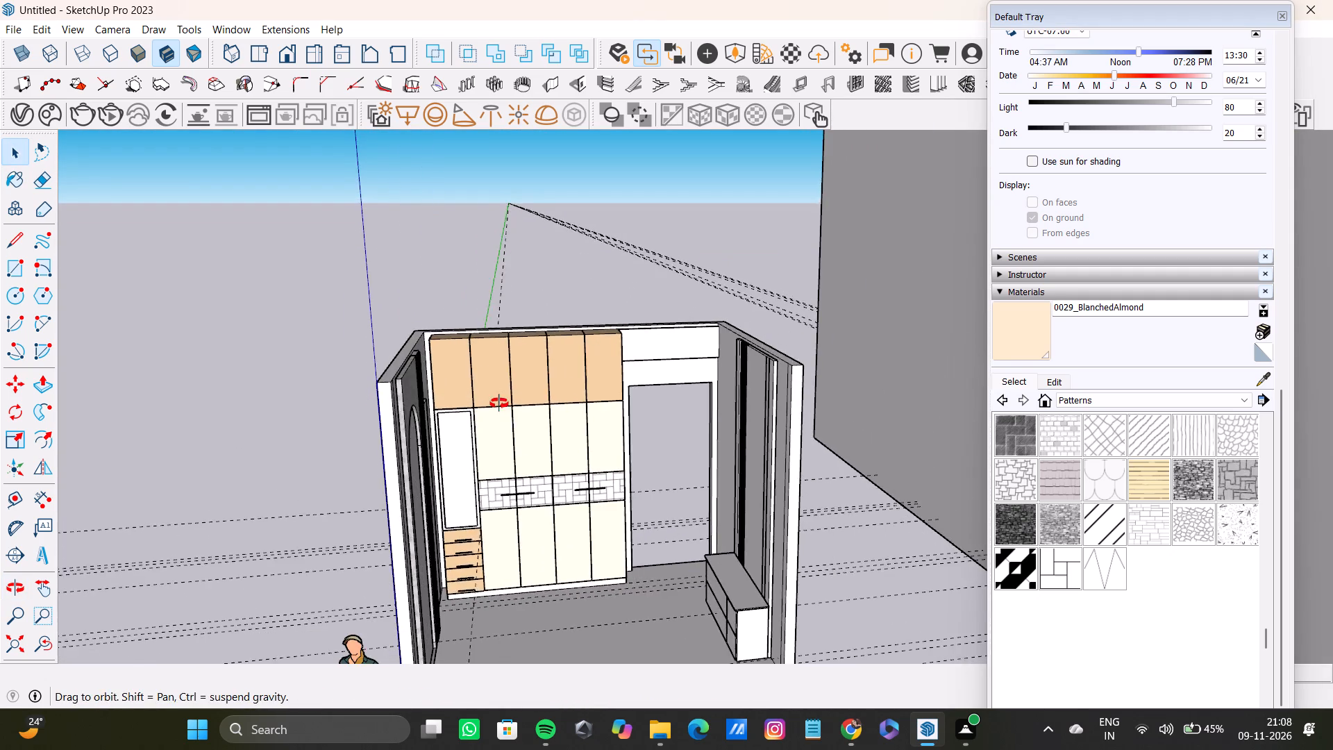
shift+middle_drag(499, 403, 495, 405)
scroll(626, 409, down, 4)
middle_drag(607, 433, 564, 449)
scroll(562, 448, up, 9)
middle_drag(562, 452, 538, 391)
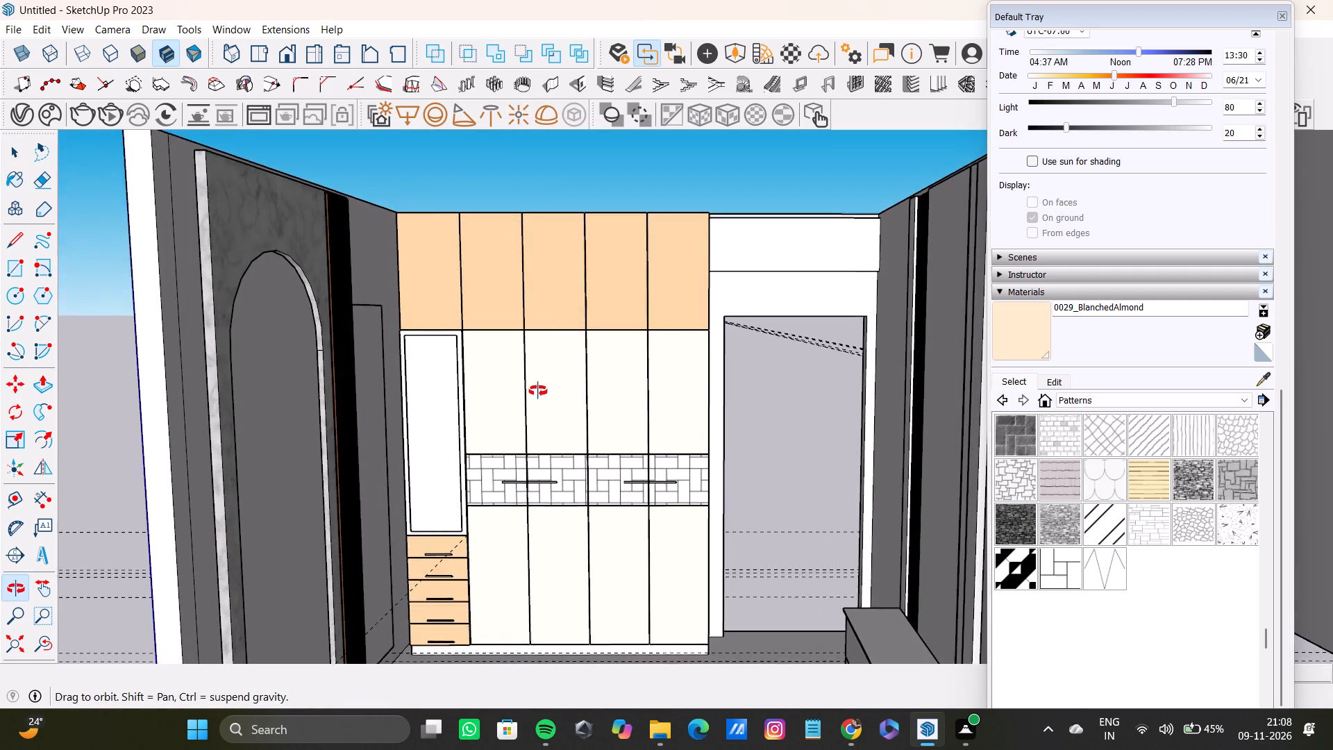
middle_drag(538, 391, 537, 390)
scroll(544, 414, up, 8)
scroll(356, 256, up, 4)
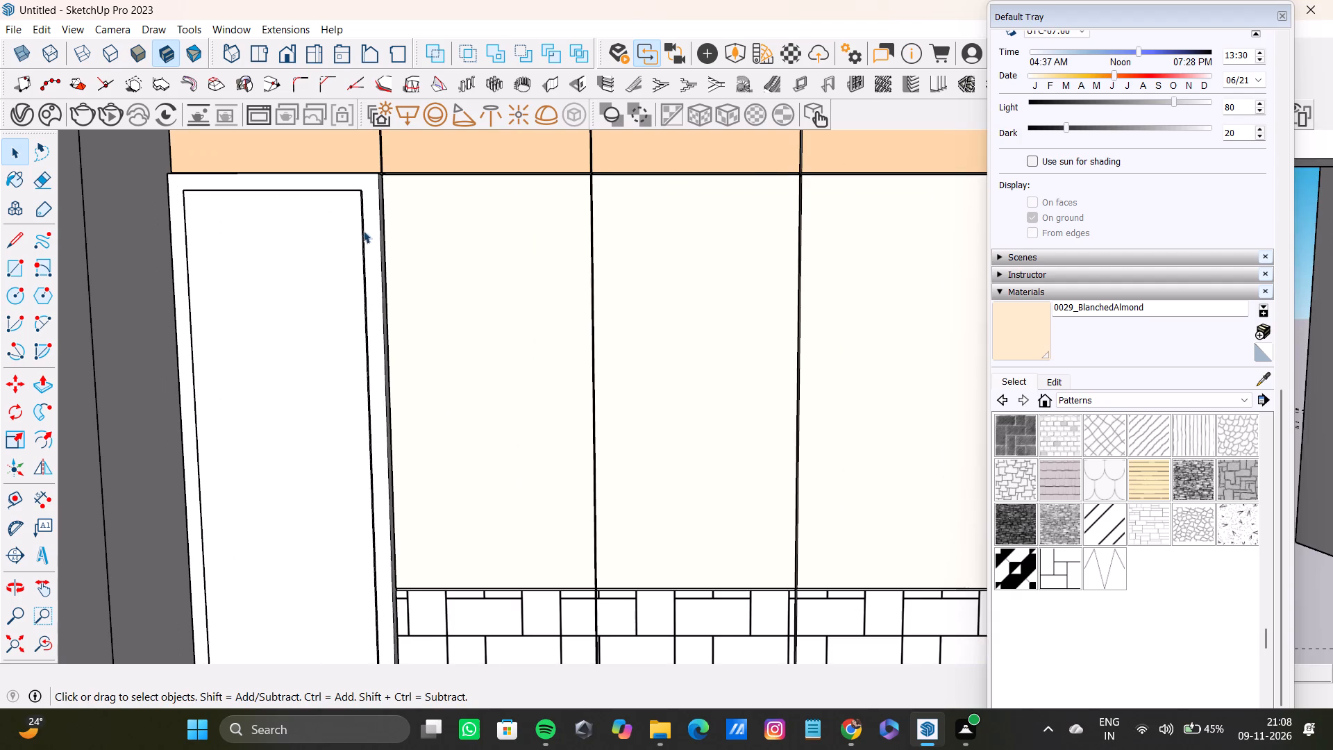
scroll(392, 283, down, 18)
middle_drag(382, 290, 583, 355)
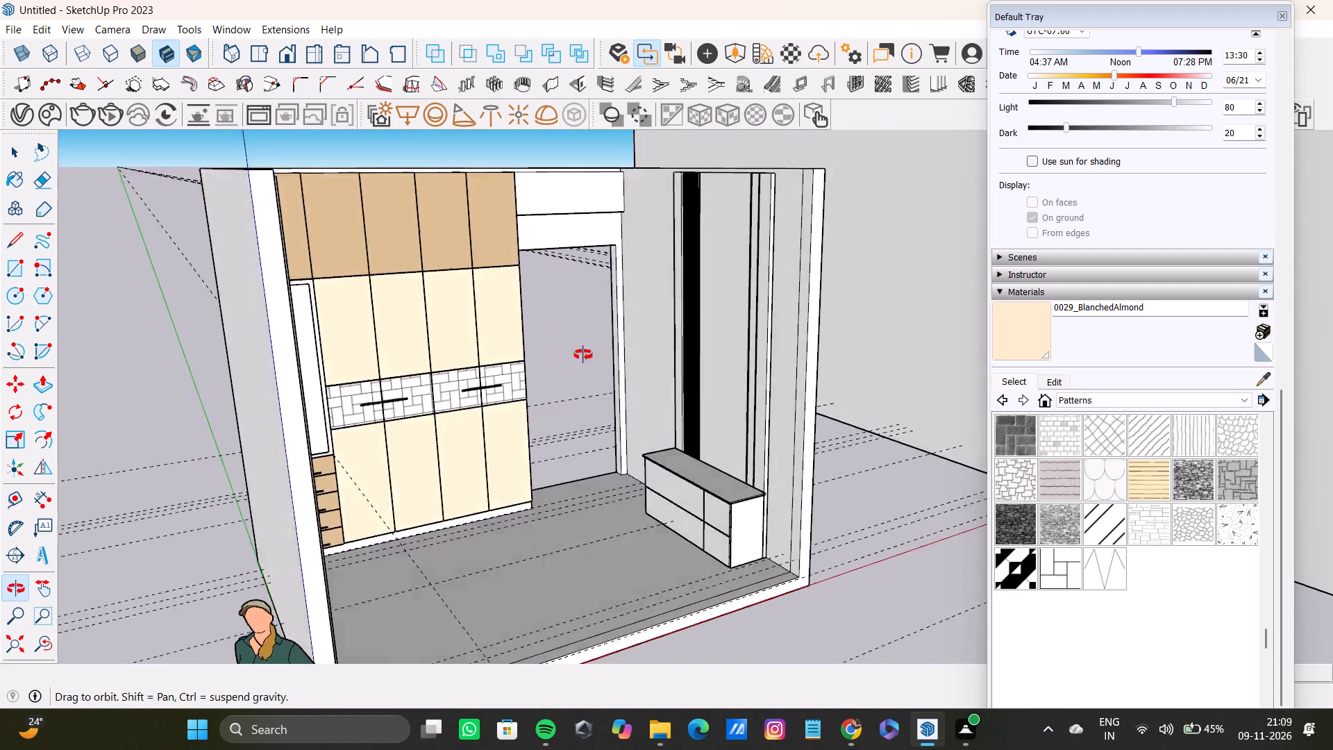
middle_drag(583, 355, 545, 417)
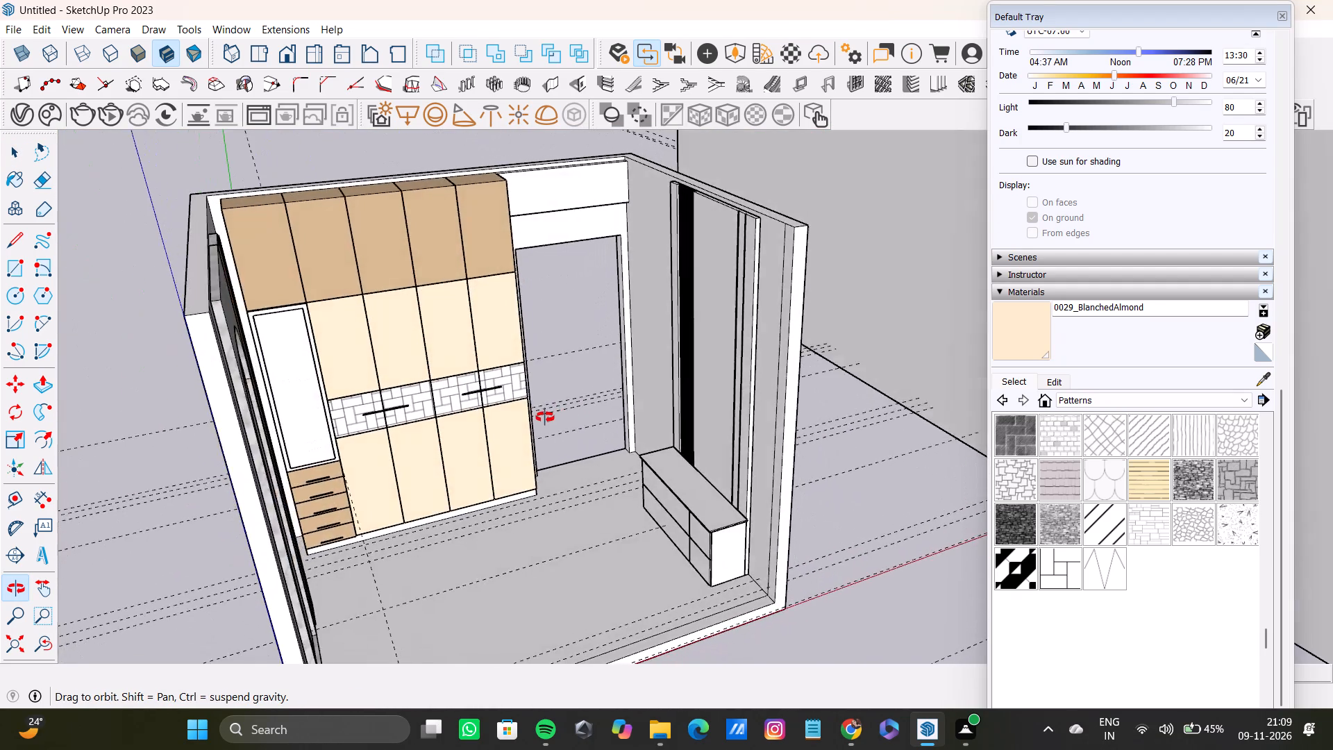
middle_drag(545, 417, 413, 365)
scroll(409, 431, up, 3)
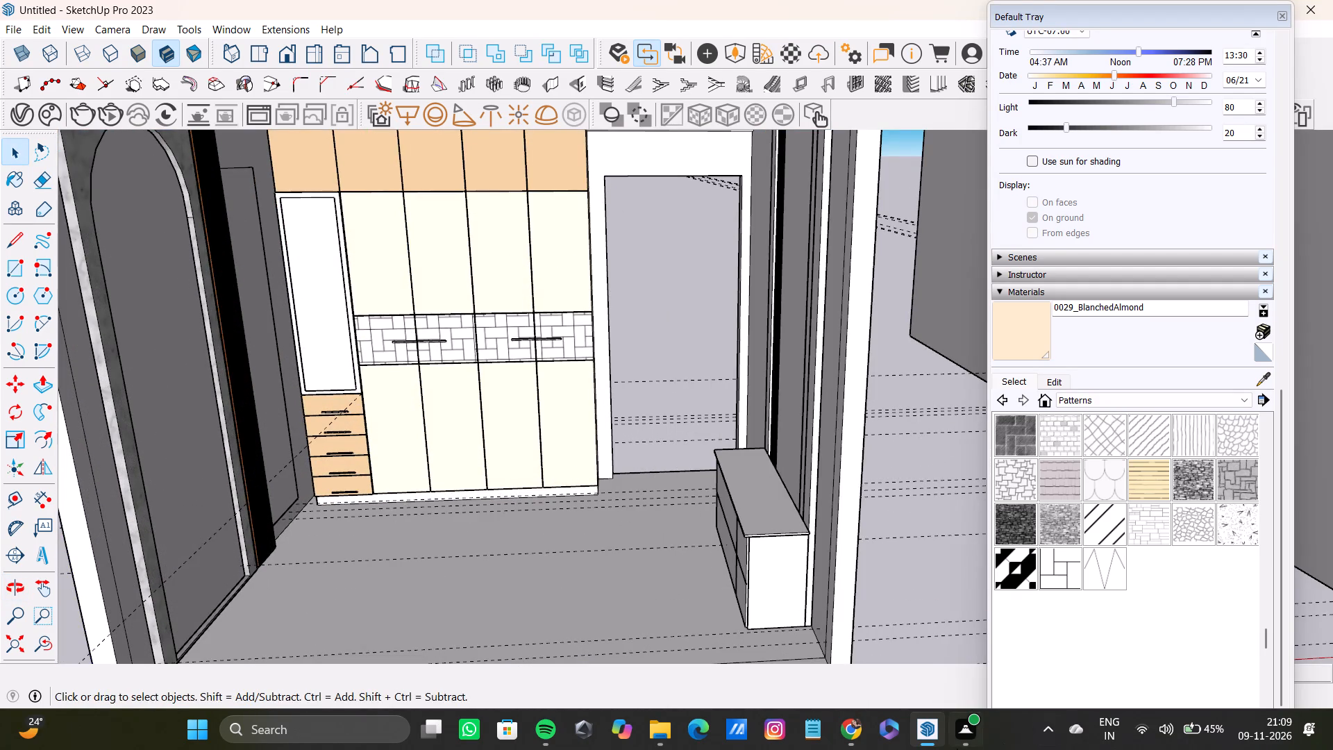
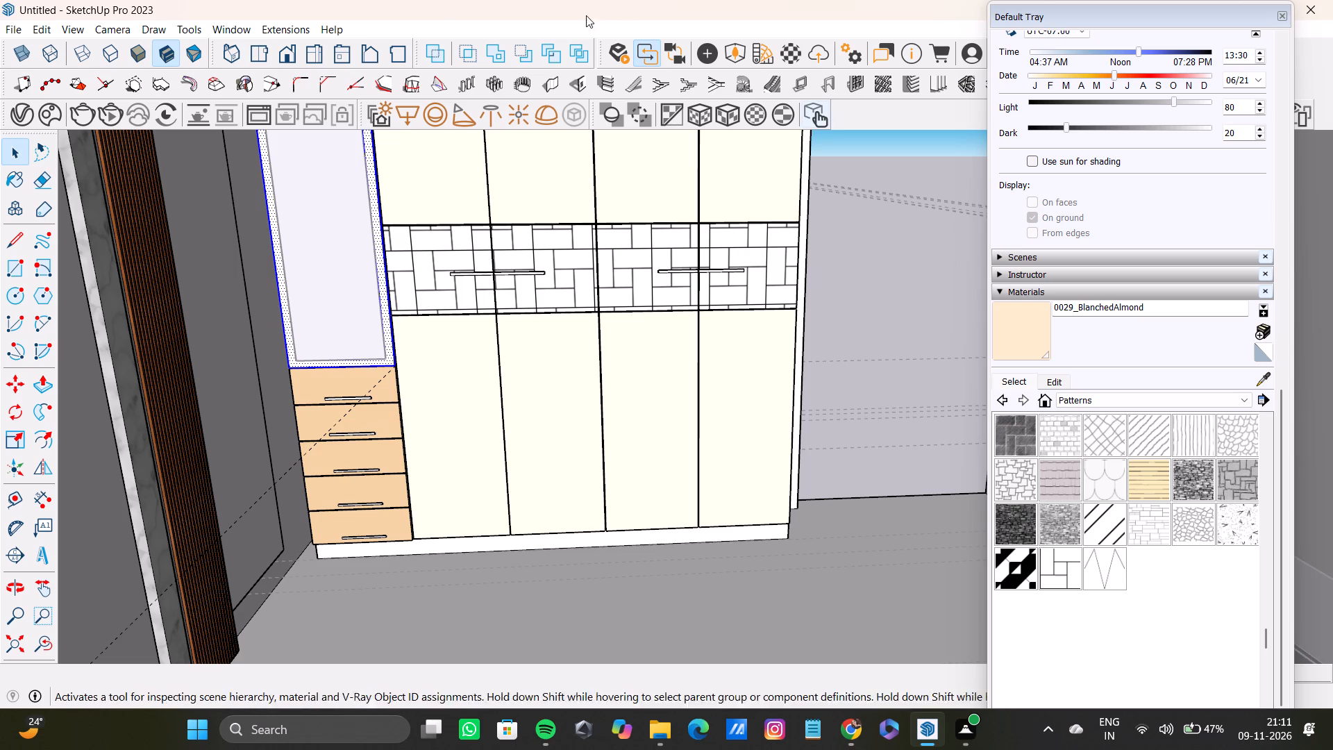
Paint the narrow door's frame front and its side edge facing the wardrobe doors with 0136_Charcoal from the Colors-Named collection.
scroll(394, 400, up, 11)
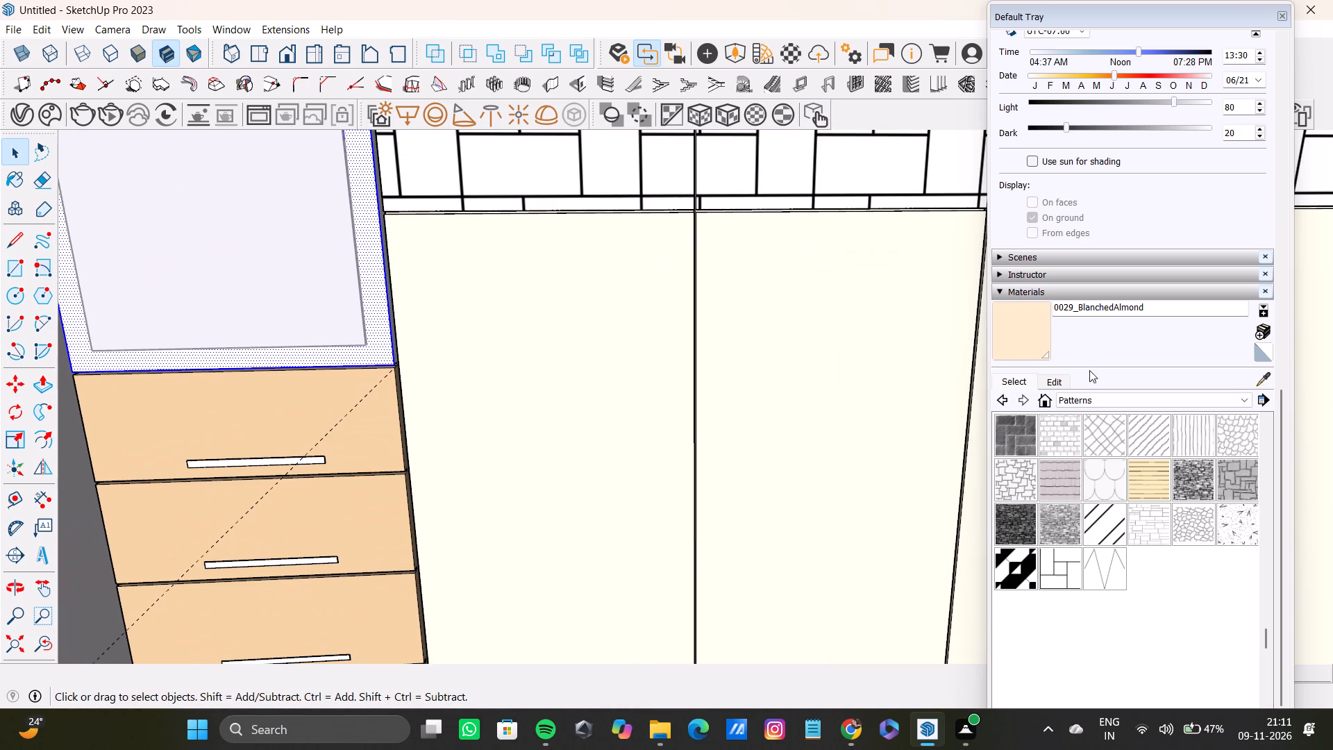
click(1084, 403)
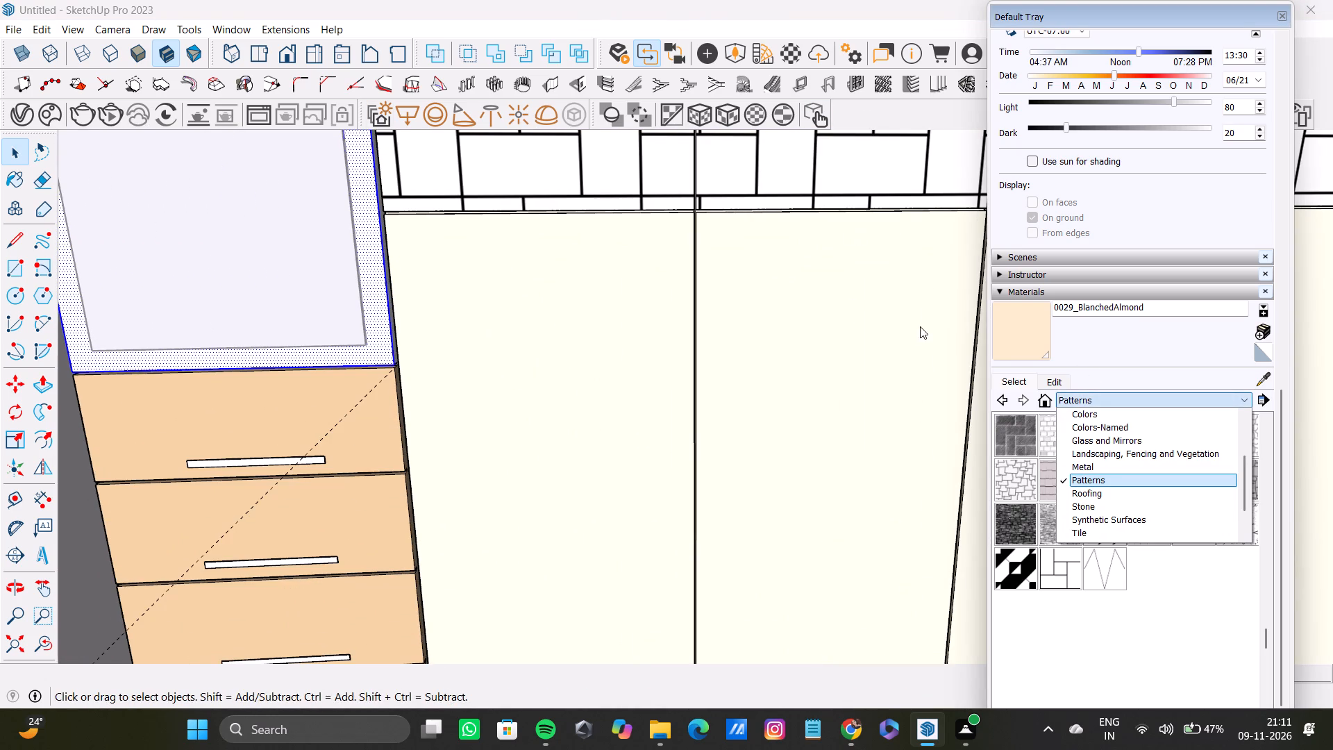
click(1096, 429)
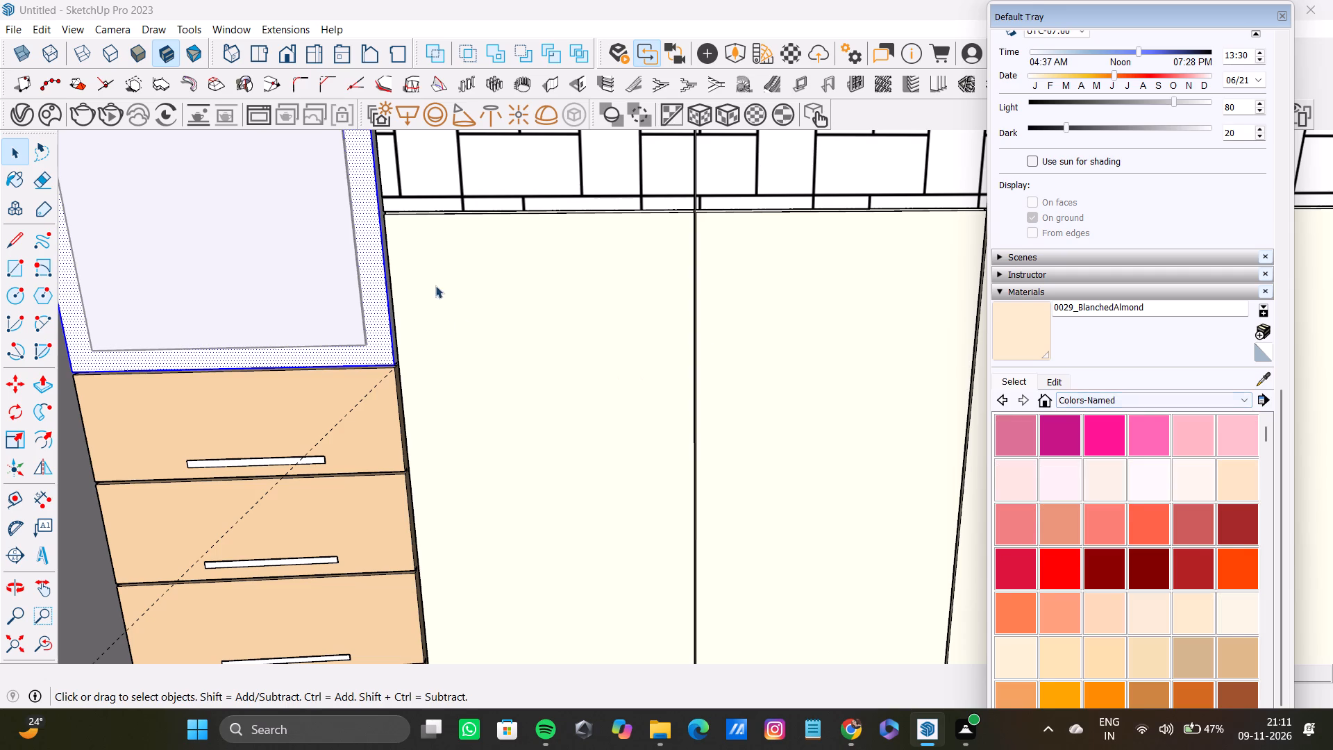
scroll(1184, 466, down, 20)
scroll(1184, 466, down, 5)
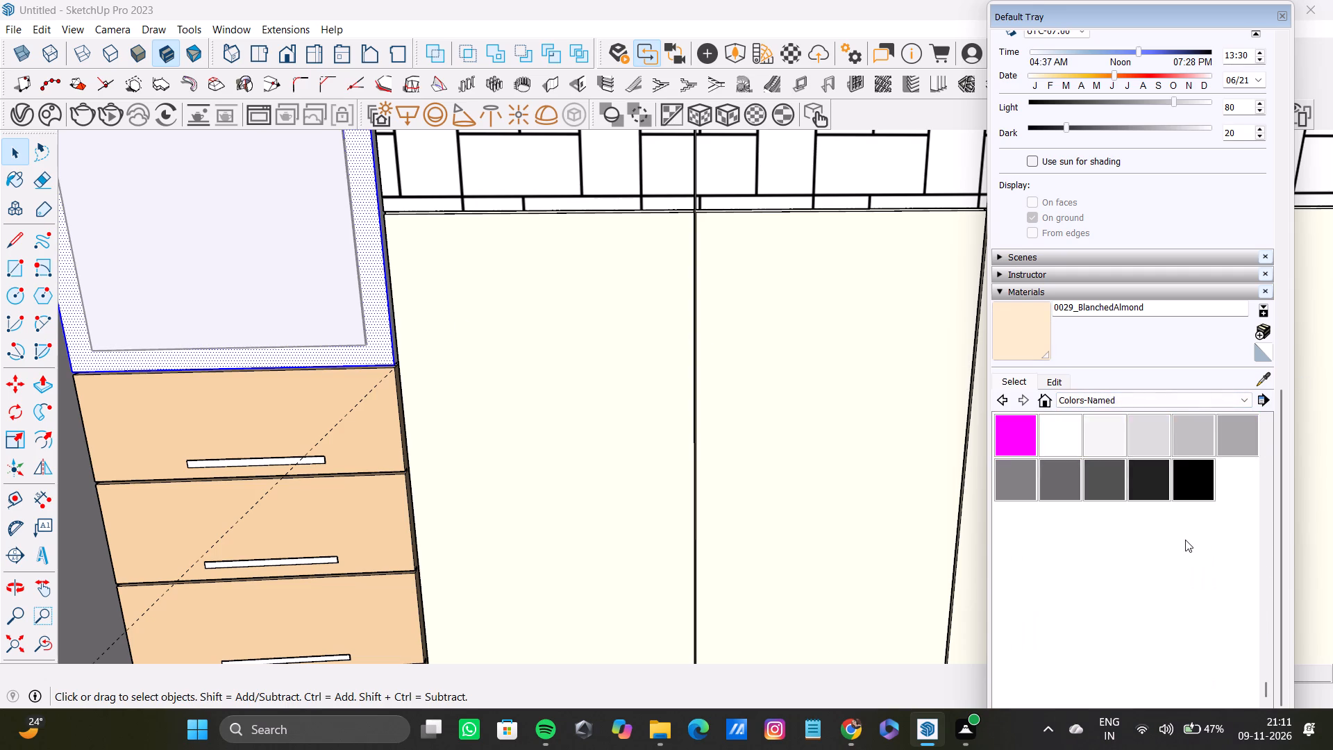
click(1151, 433)
scroll(414, 385, up, 6)
click(375, 332)
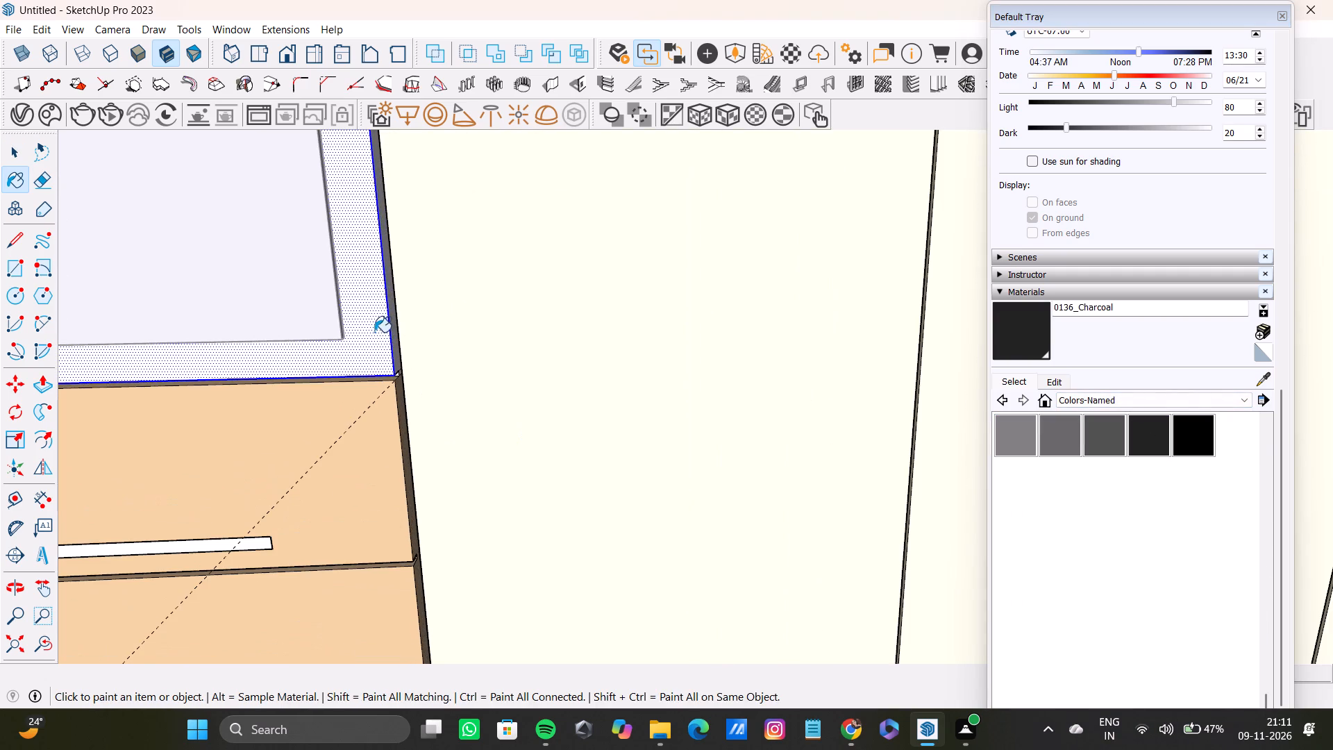
scroll(378, 340, up, 10)
middle_drag(378, 347, 435, 347)
scroll(400, 361, up, 7)
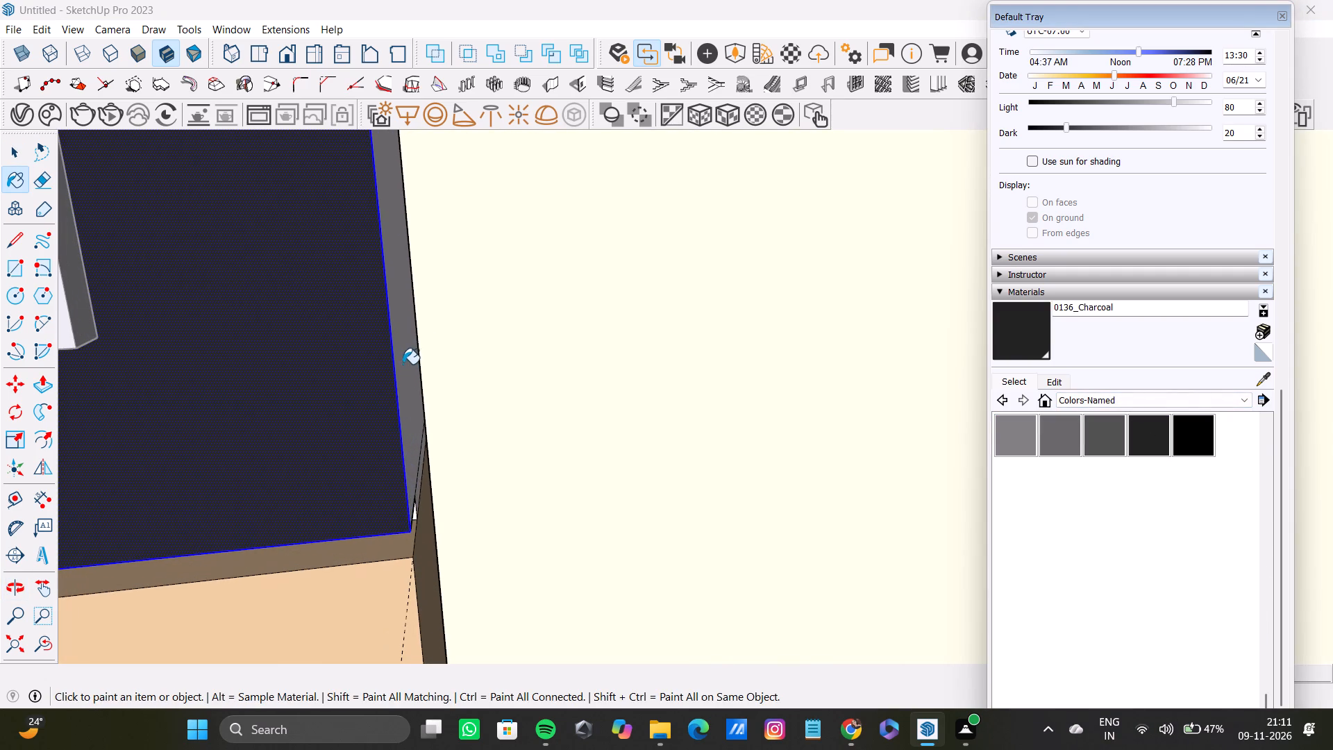
click(403, 364)
Select another exposed face of the narrow door's frame and paint it with 0136_Charcoal.
scroll(401, 362, down, 11)
middle_drag(396, 444, 427, 349)
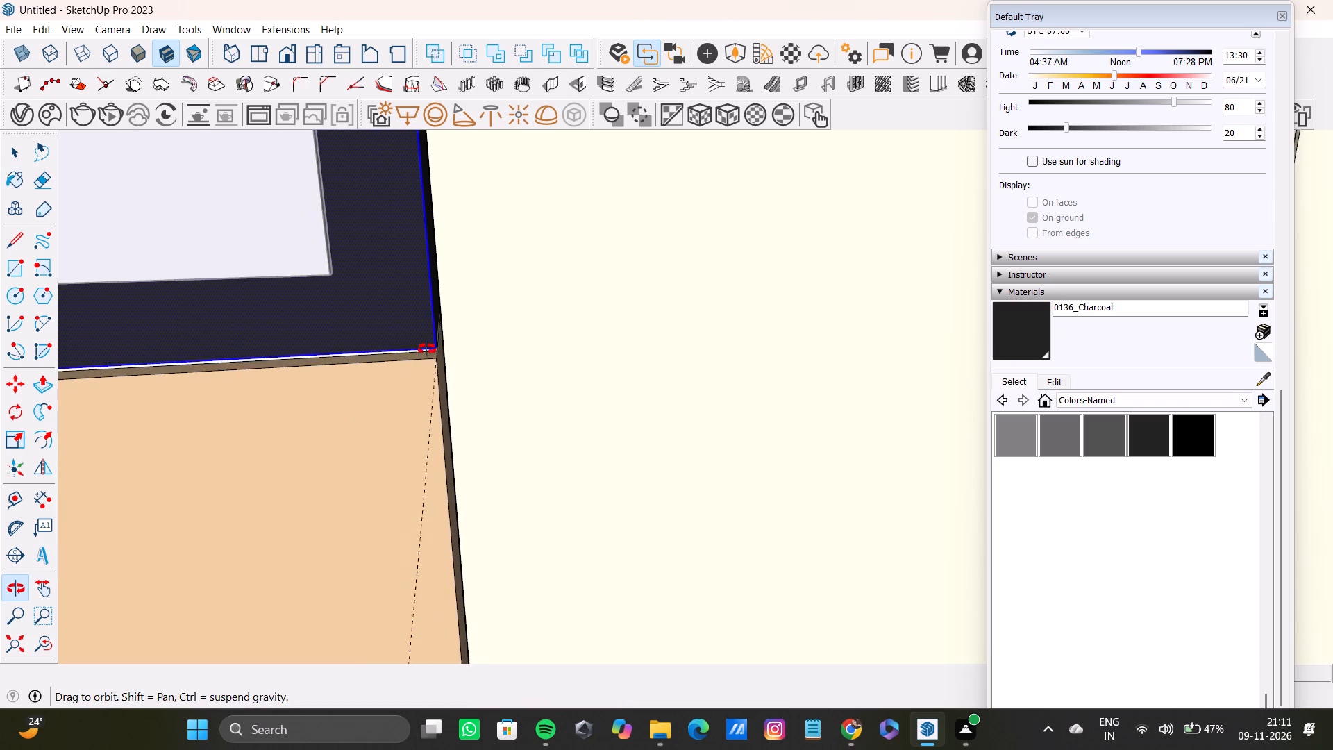
middle_drag(427, 349, 395, 306)
scroll(423, 324, up, 10)
middle_drag(448, 394, 403, 338)
key(space)
scroll(446, 358, up, 8)
middle_drag(491, 388, 525, 458)
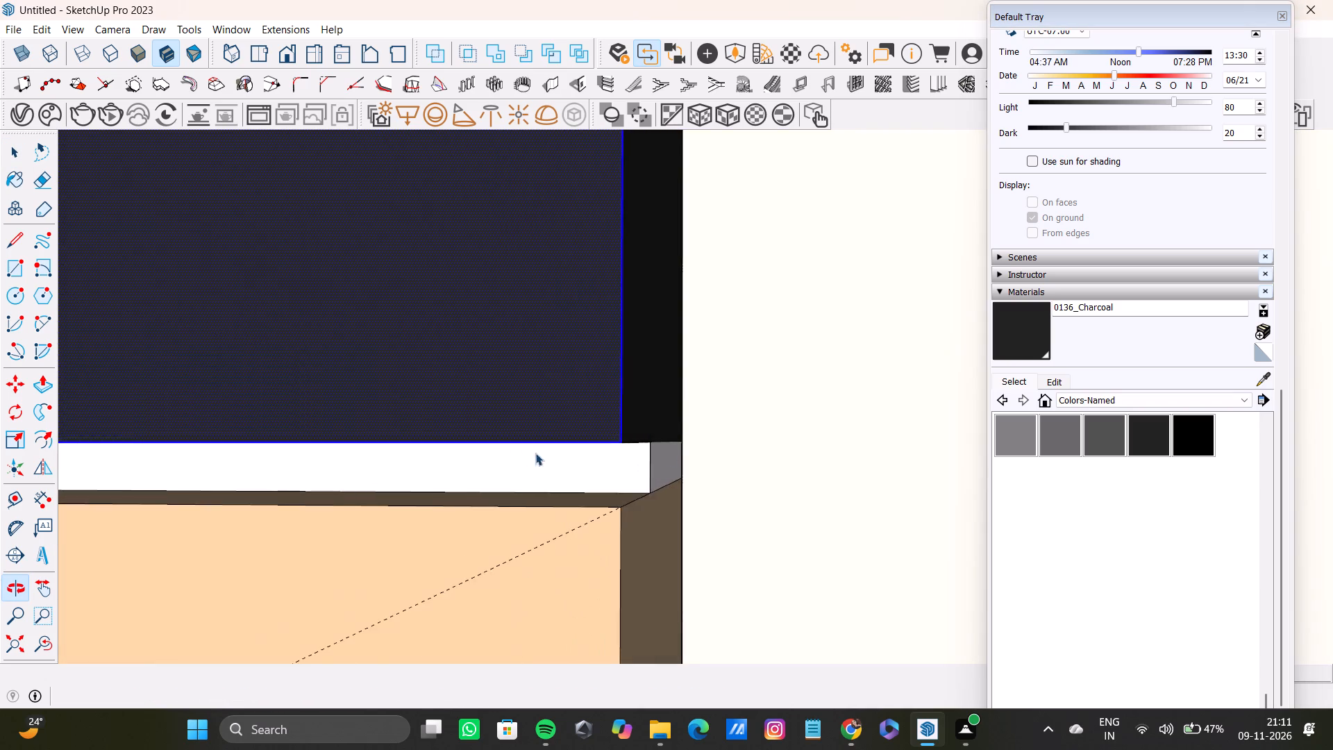
scroll(688, 447, up, 3)
scroll(606, 431, down, 20)
scroll(606, 431, down, 6)
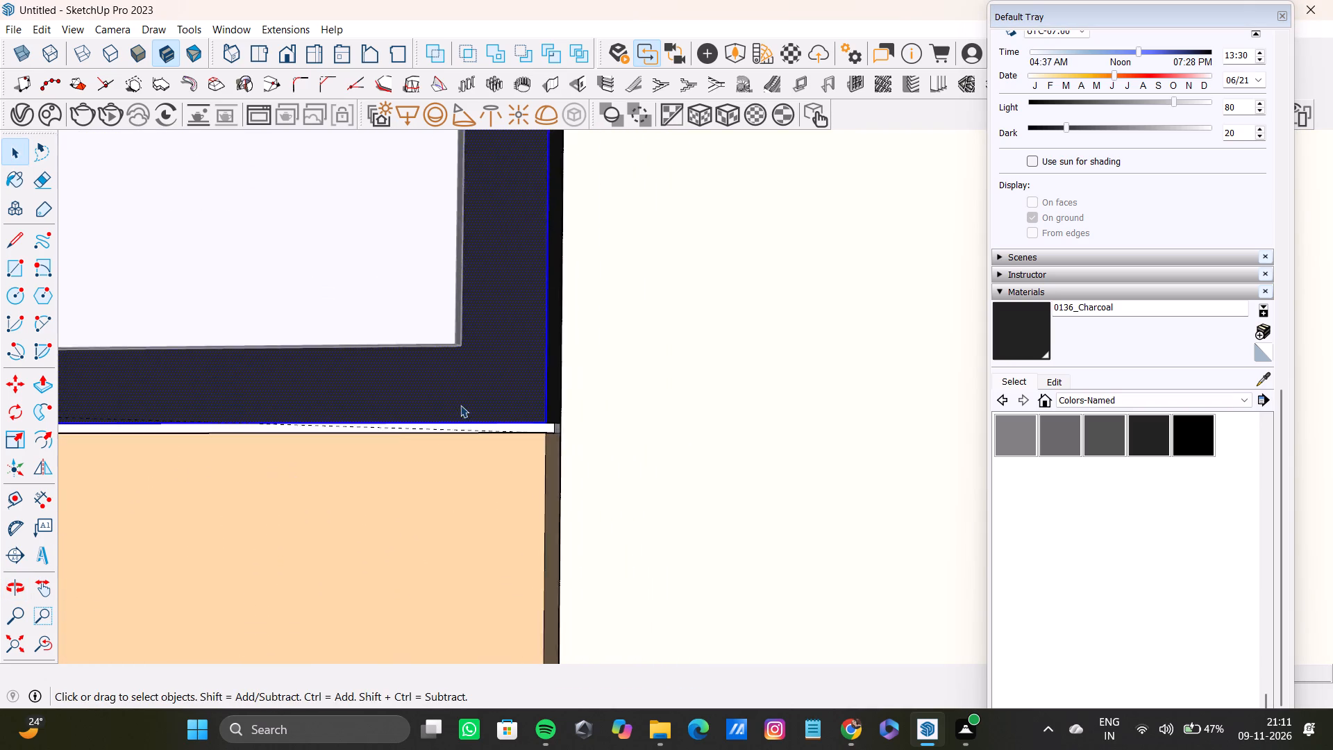
scroll(460, 405, down, 11)
shift+middle_drag(455, 396, 450, 480)
scroll(329, 424, down, 4)
shift+middle_drag(315, 424, 586, 555)
scroll(346, 438, up, 20)
scroll(346, 438, up, 2)
middle_drag(508, 397, 549, 417)
click(959, 425)
click(1023, 330)
click(845, 369)
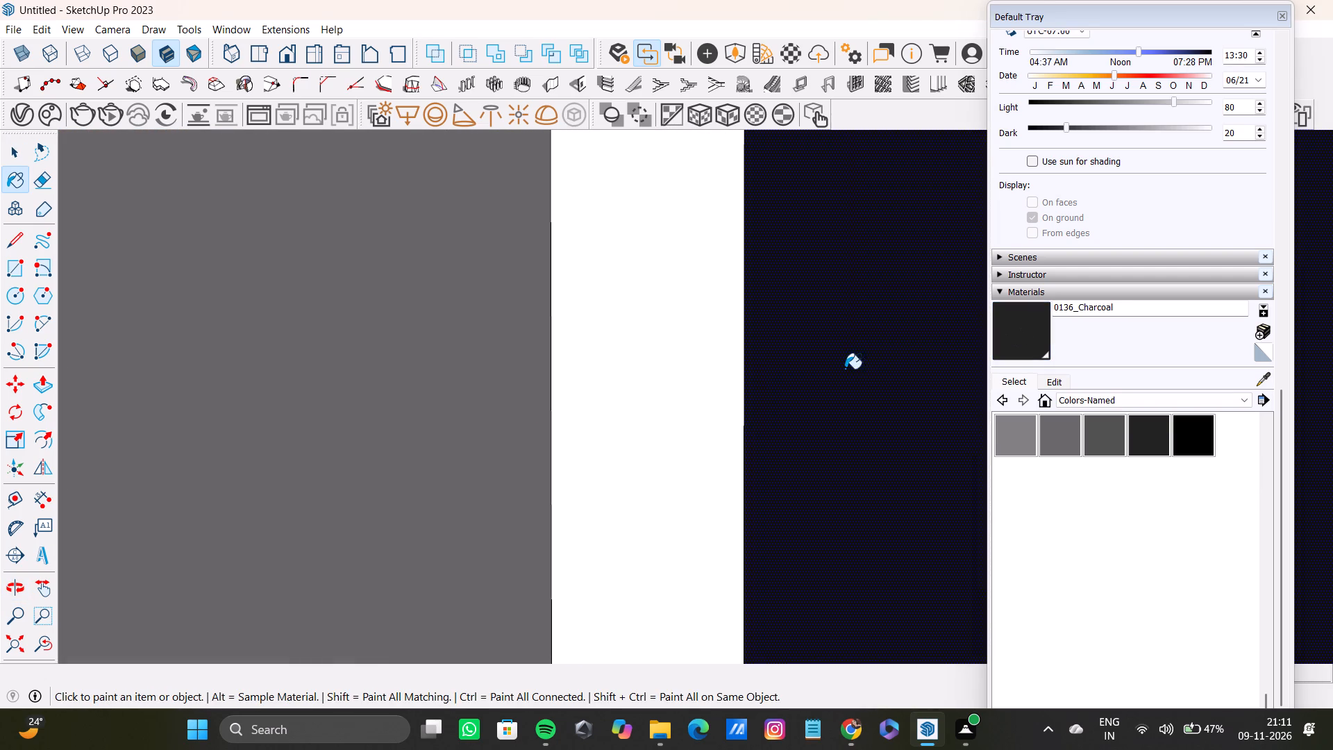
Zoom out to the whole model and return to the wardrobe to examine the painted frame of the narrow door.
click(3, 647)
scroll(1011, 347, down, 4)
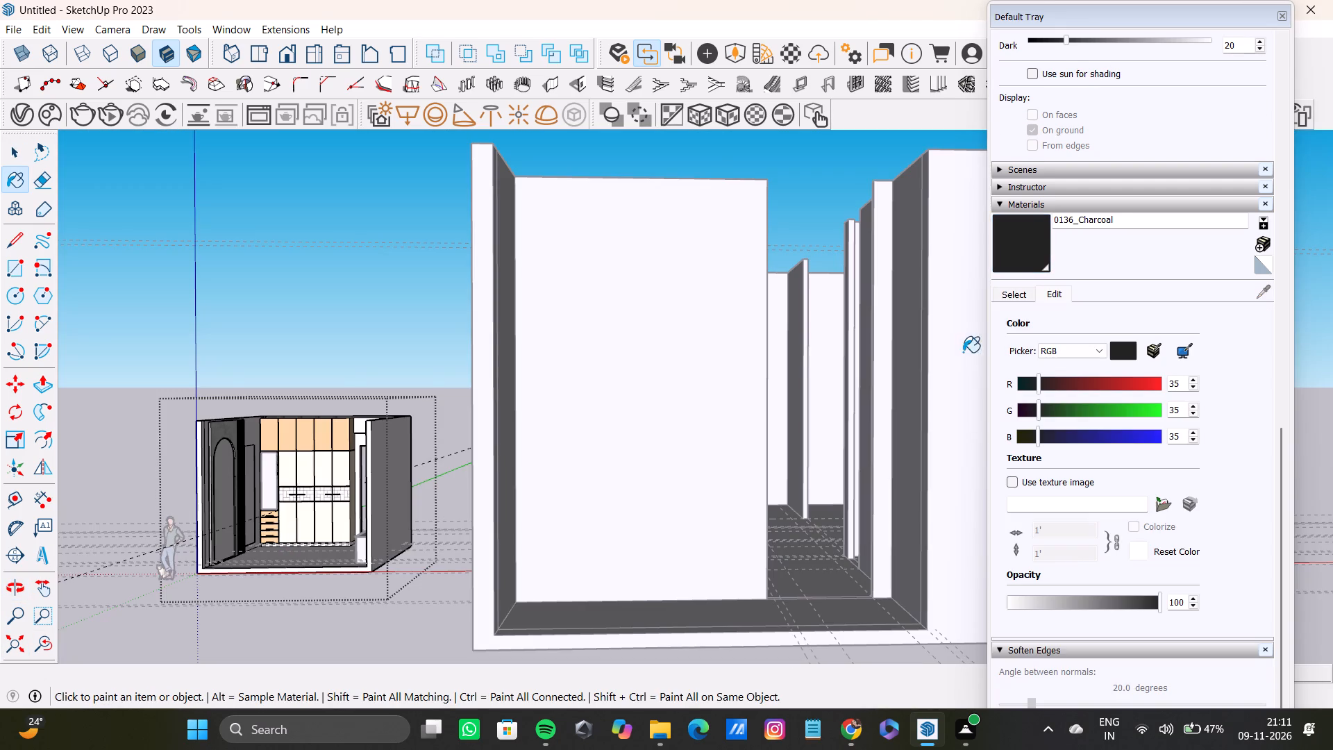
scroll(349, 554, up, 7)
shift+middle_drag(328, 483, 835, 437)
scroll(825, 440, up, 9)
middle_drag(794, 404, 766, 463)
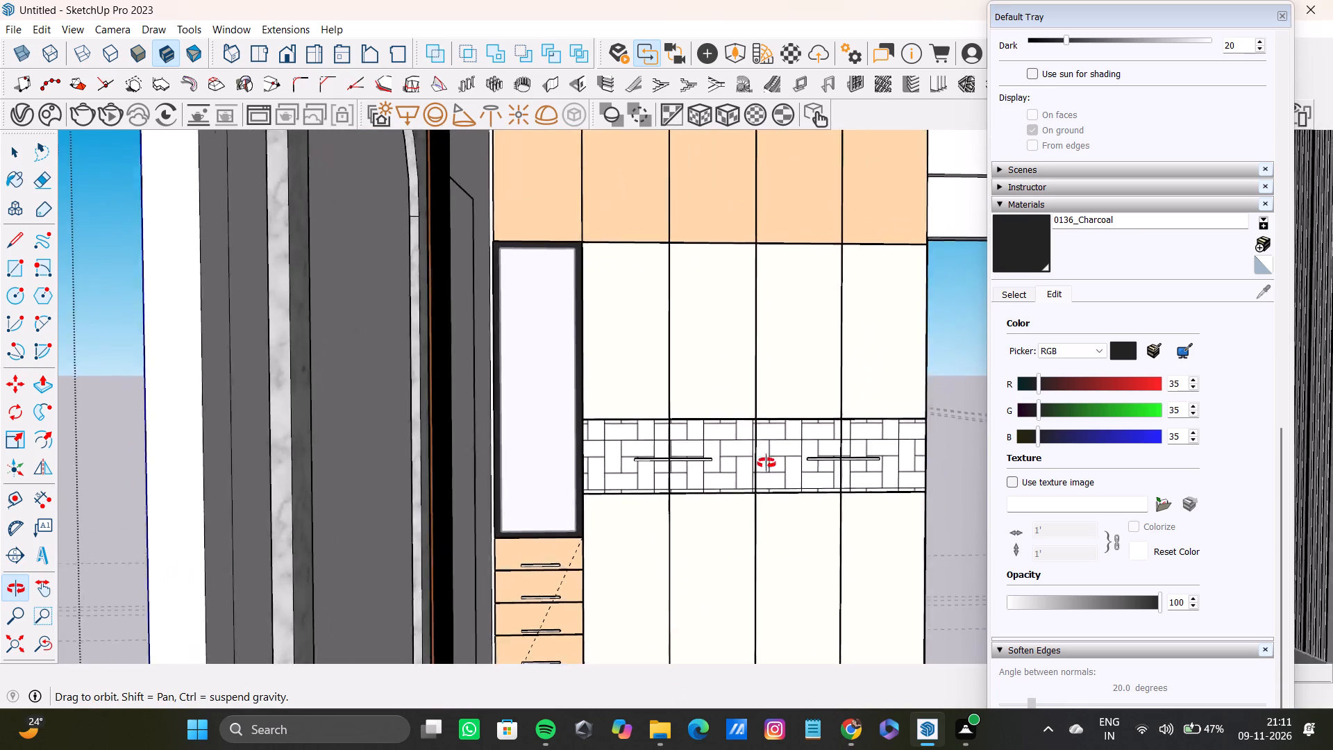
middle_drag(766, 463, 657, 483)
scroll(644, 473, up, 3)
key(space)
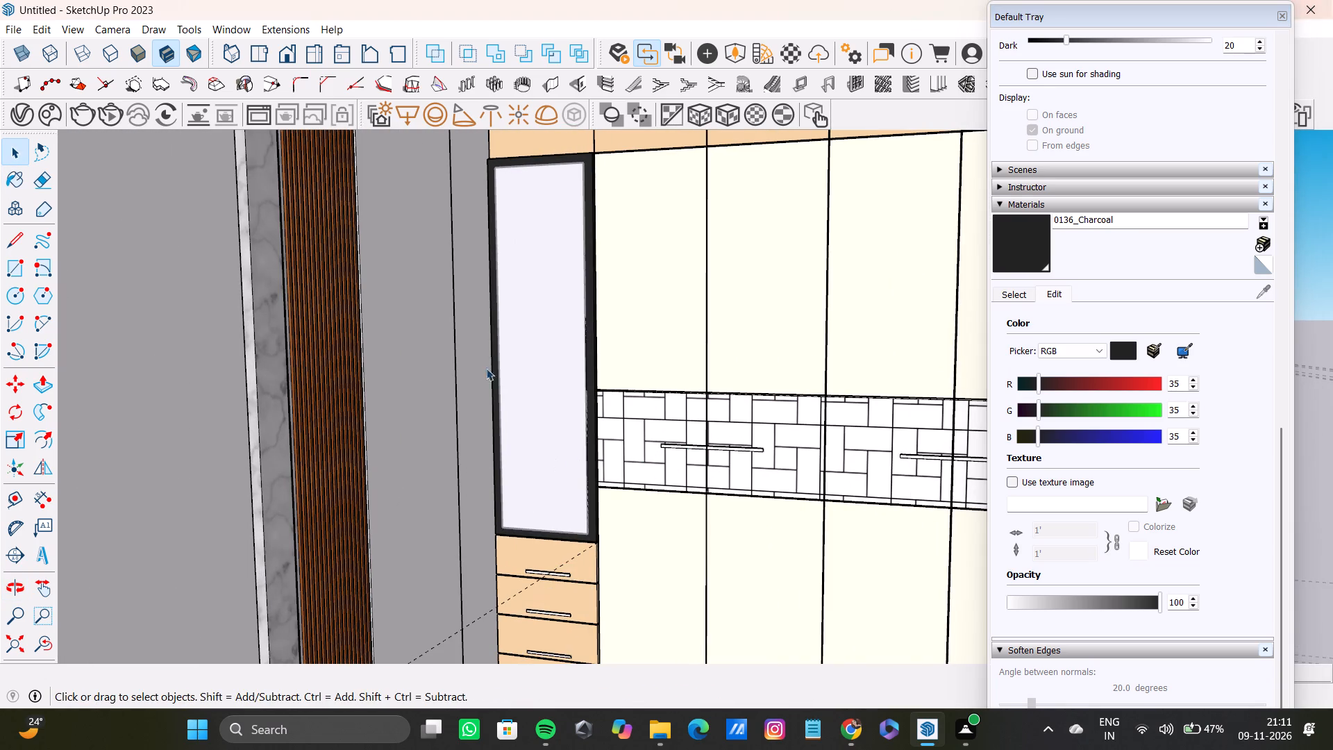
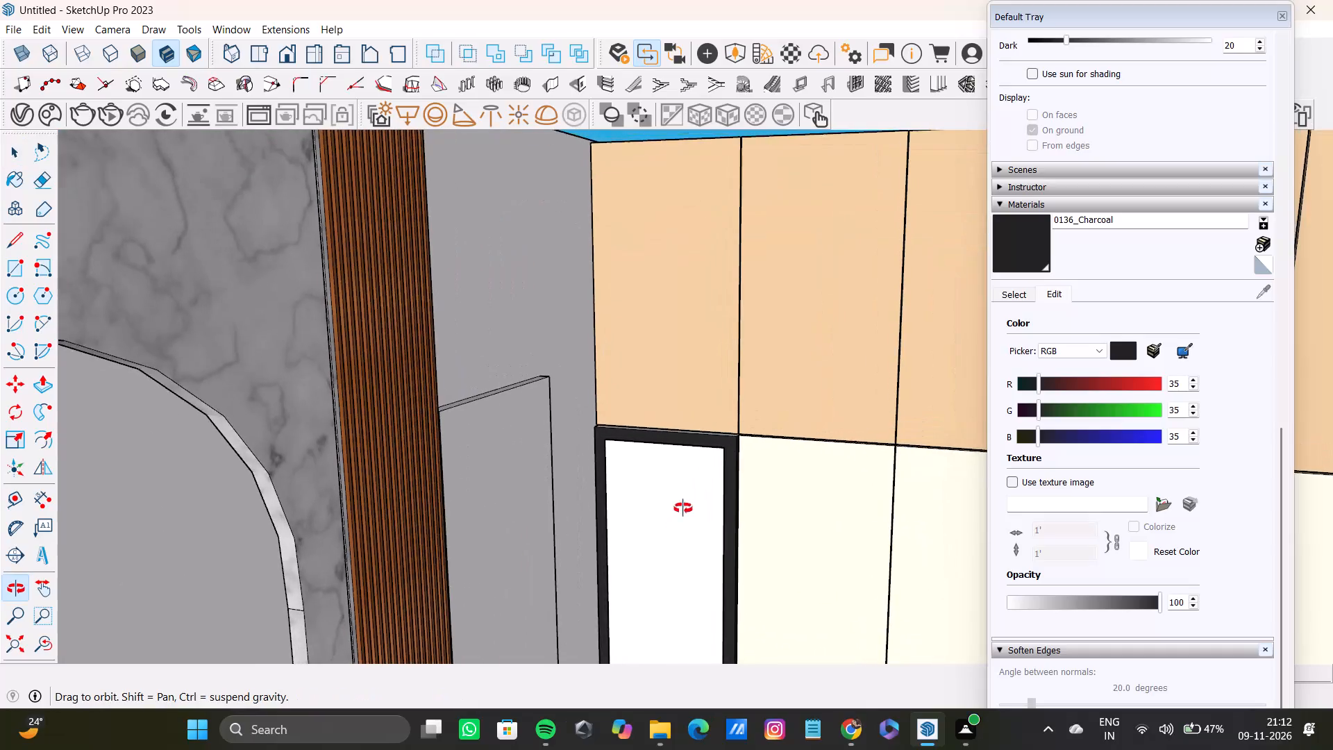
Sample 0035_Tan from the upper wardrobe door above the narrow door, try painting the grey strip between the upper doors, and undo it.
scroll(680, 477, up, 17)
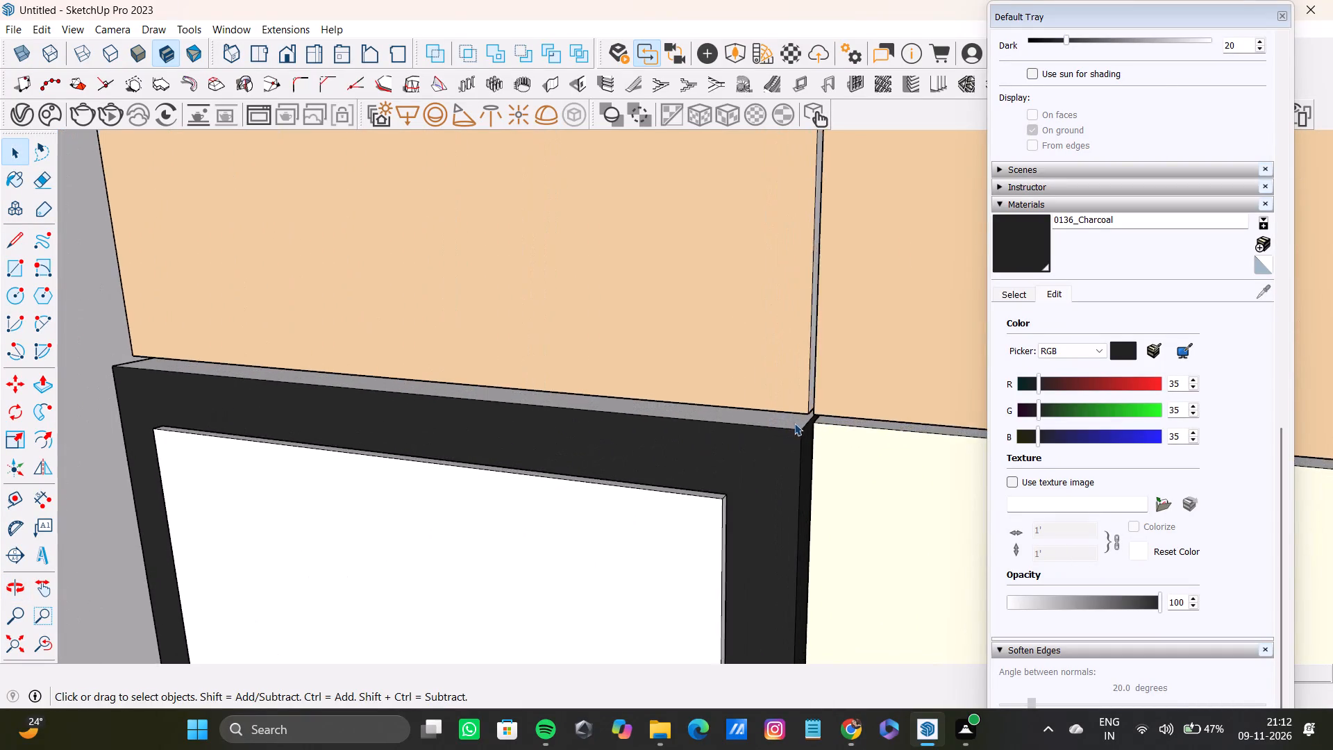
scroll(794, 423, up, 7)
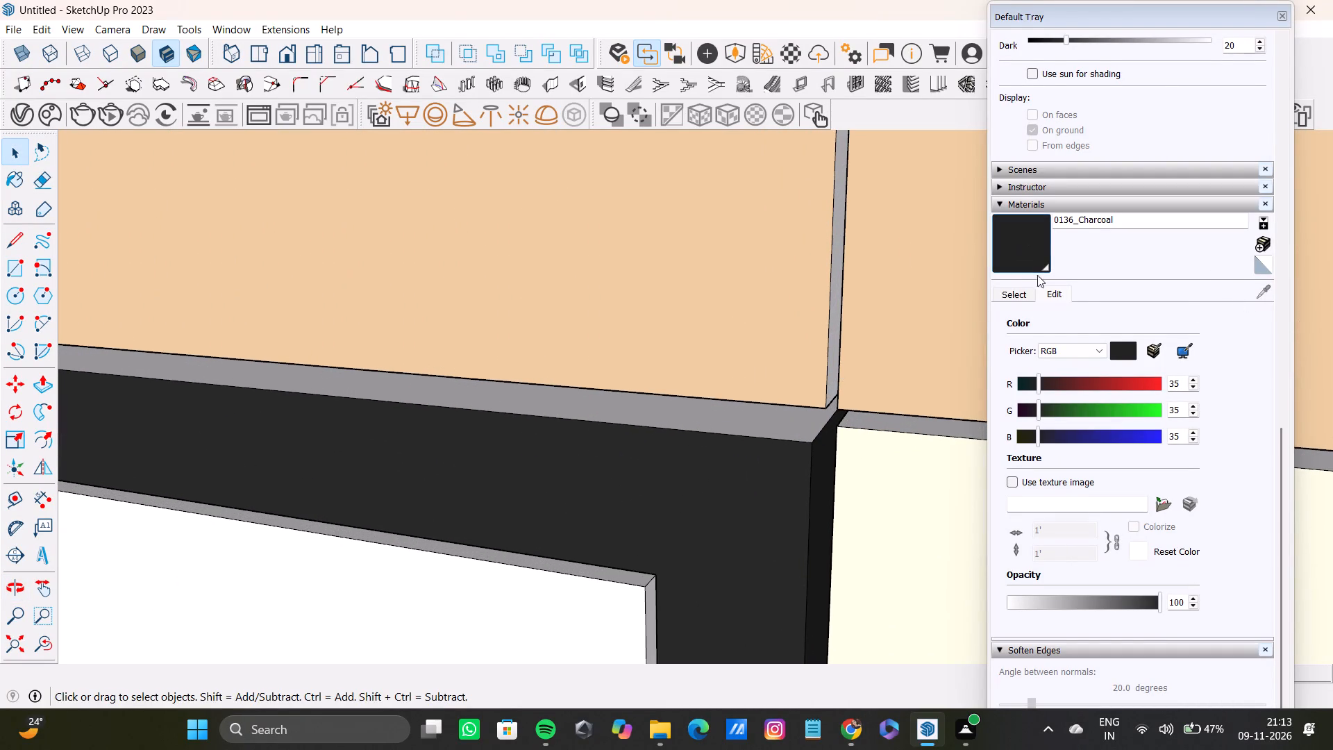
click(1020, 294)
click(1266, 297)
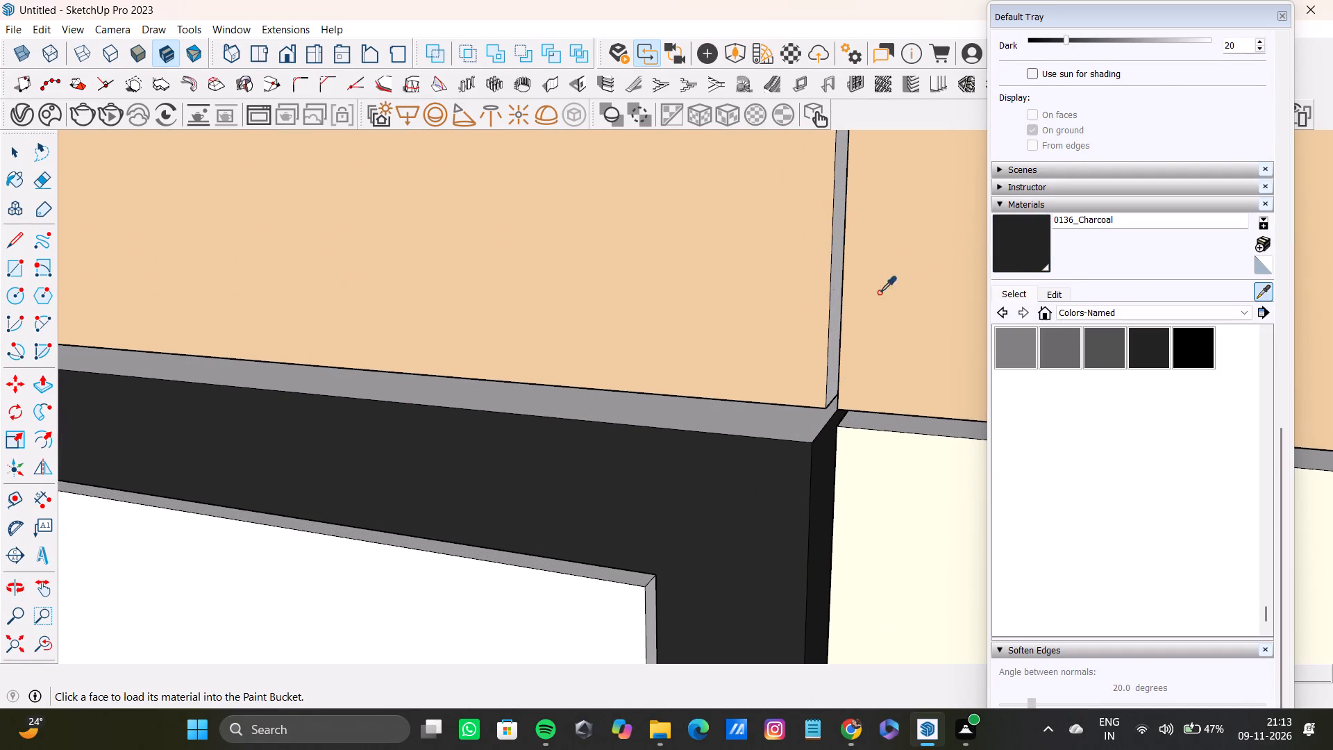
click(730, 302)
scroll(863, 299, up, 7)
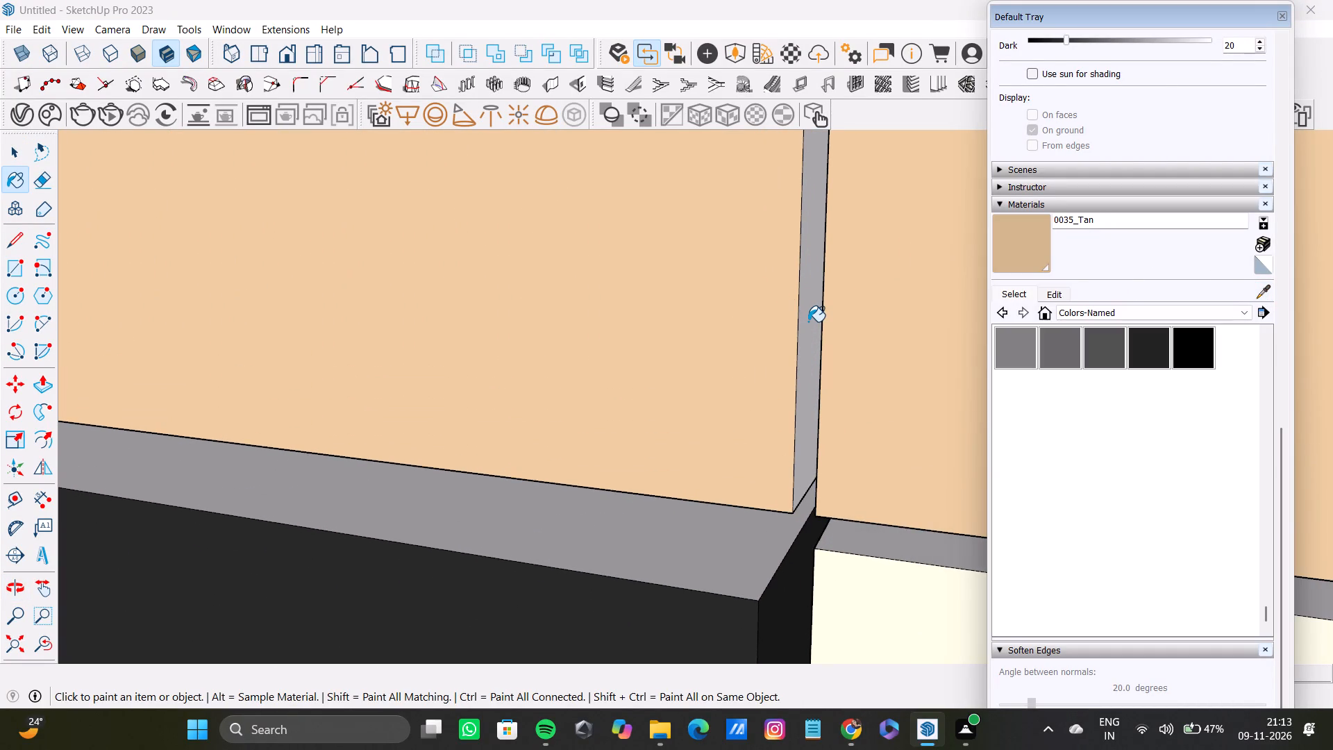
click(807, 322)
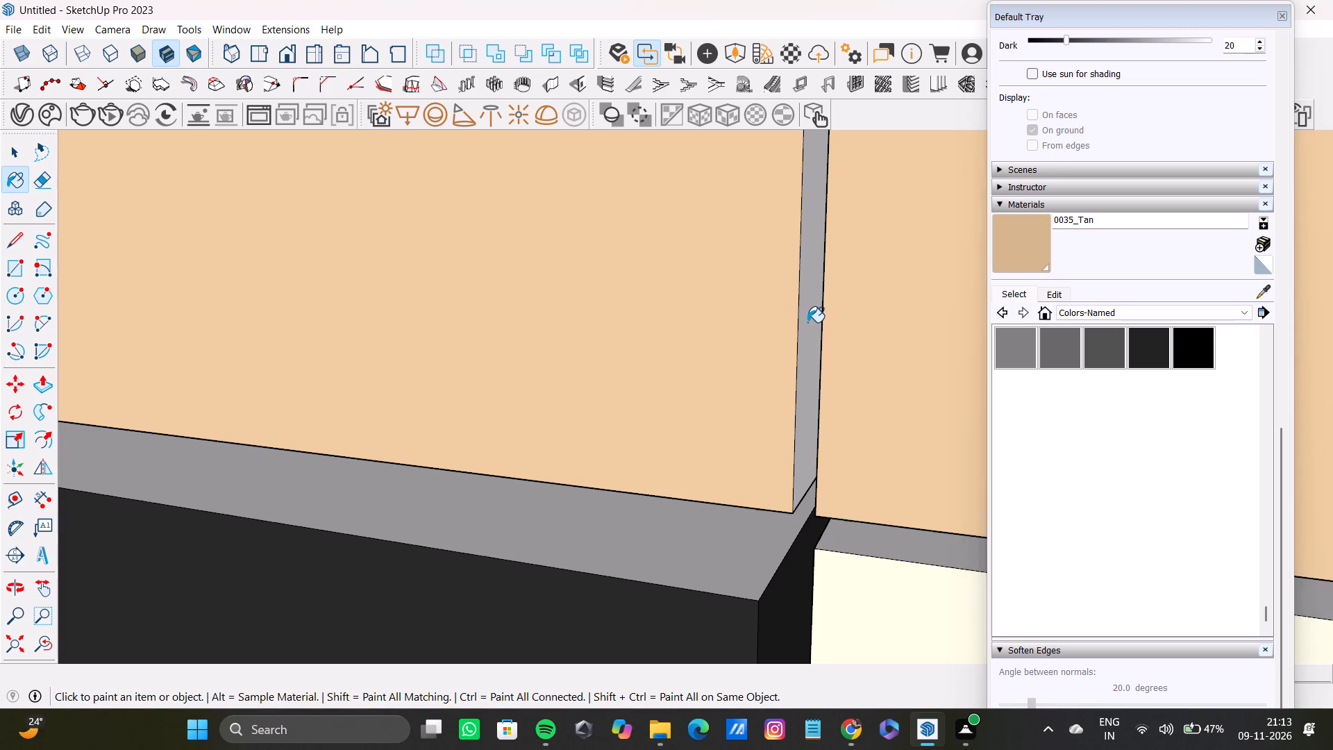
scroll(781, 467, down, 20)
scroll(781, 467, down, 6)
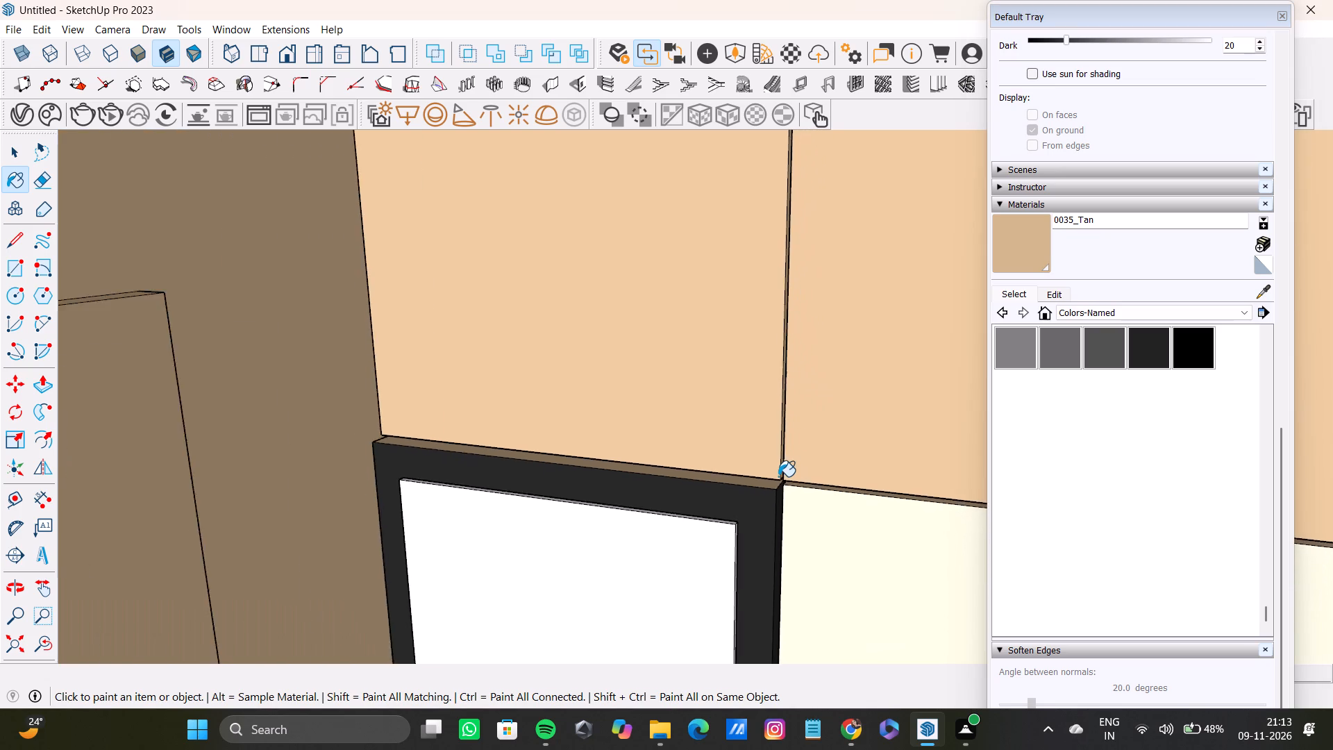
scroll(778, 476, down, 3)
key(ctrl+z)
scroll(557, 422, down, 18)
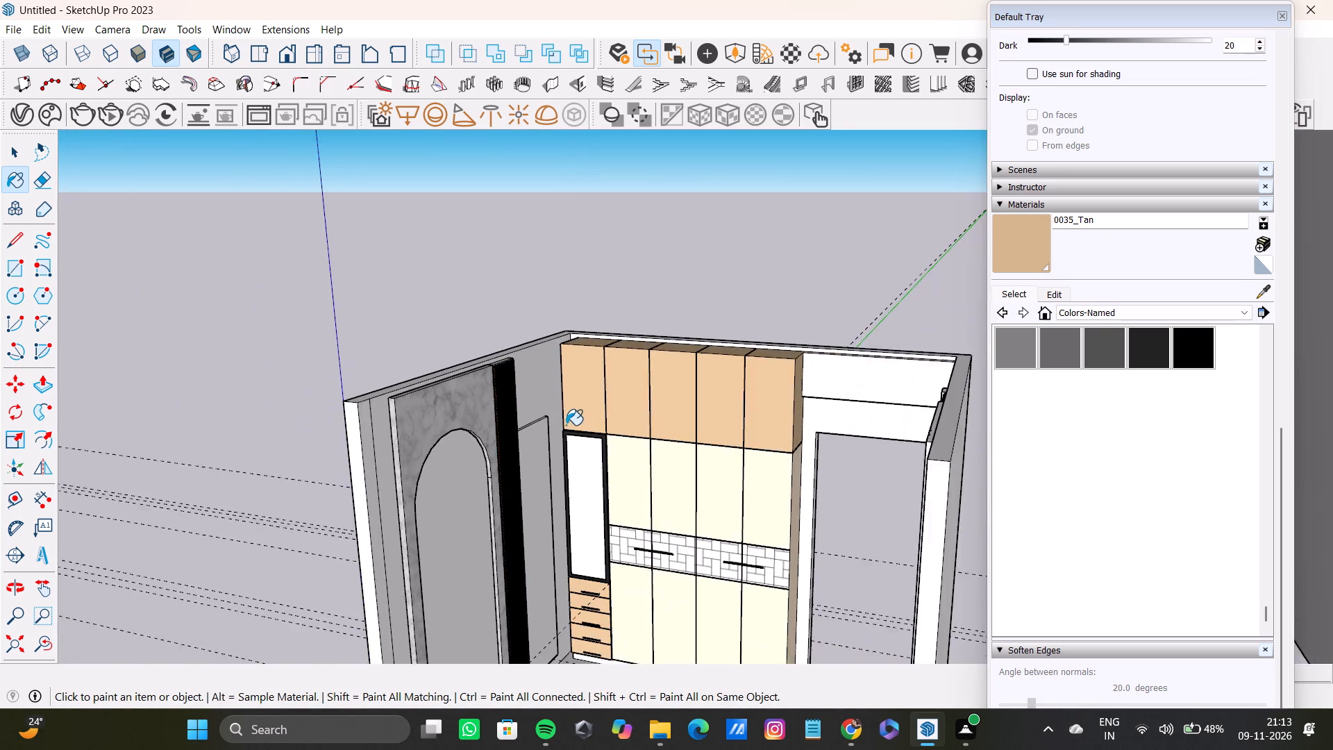
Clear the selection and return to the joint between the first two upper wardrobe doors.
key(space)
click(607, 293)
scroll(606, 376, up, 10)
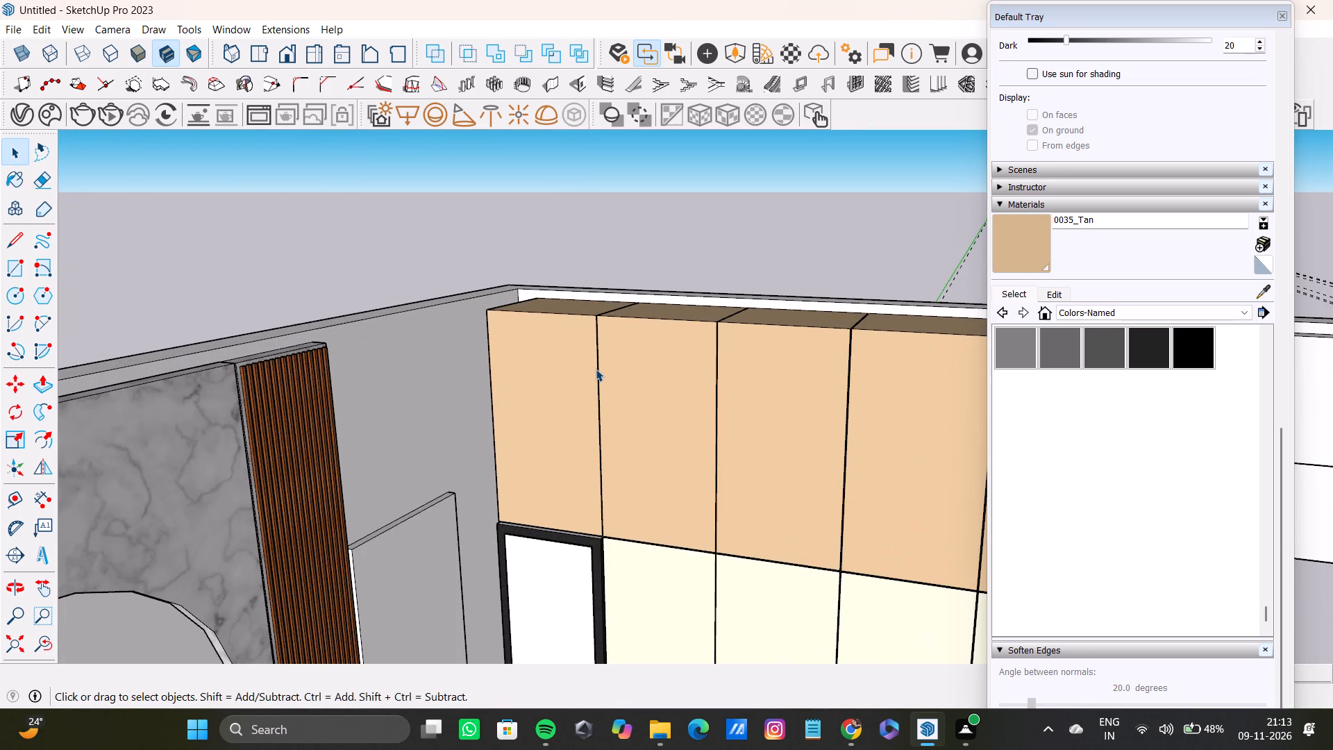
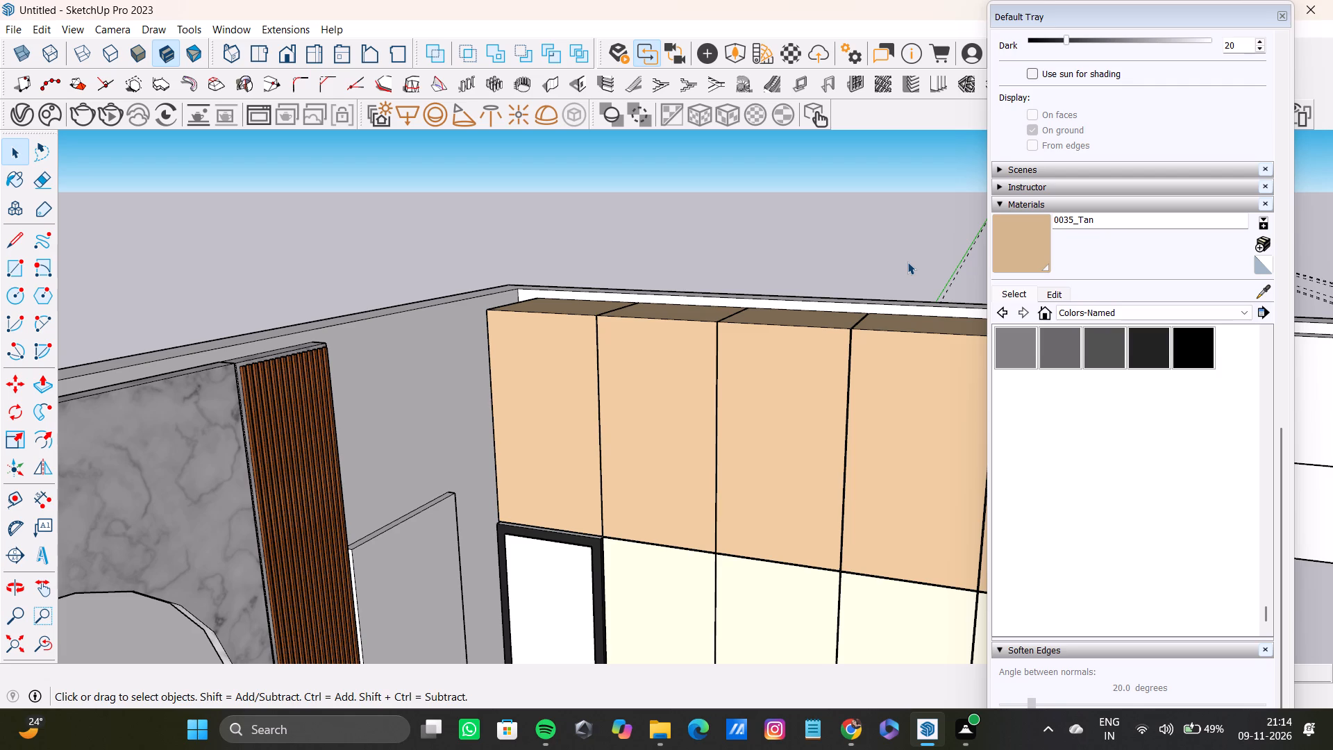
Select the front, end, bottom and top faces of the left half of the first handle on the patterned wardrobe band.
scroll(710, 344, down, 9)
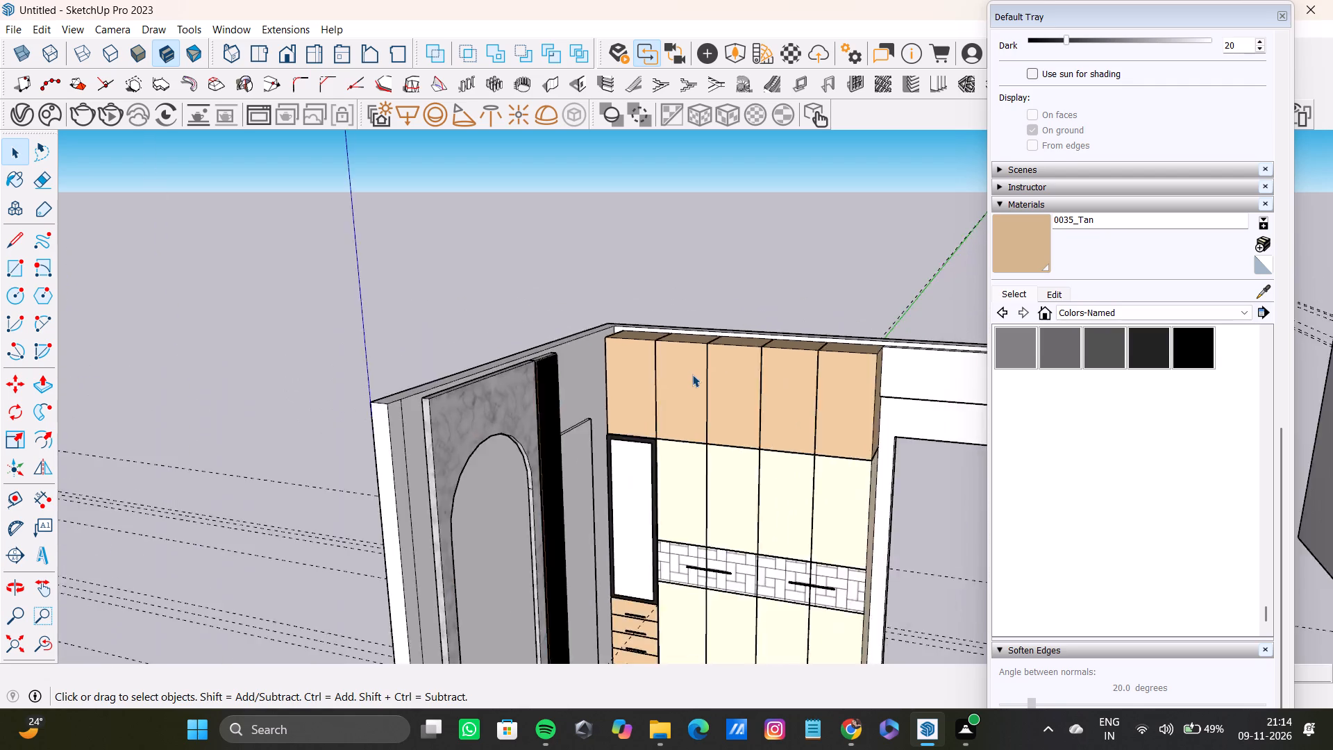
scroll(692, 374, down, 5)
shift+middle_drag(689, 399, 663, 253)
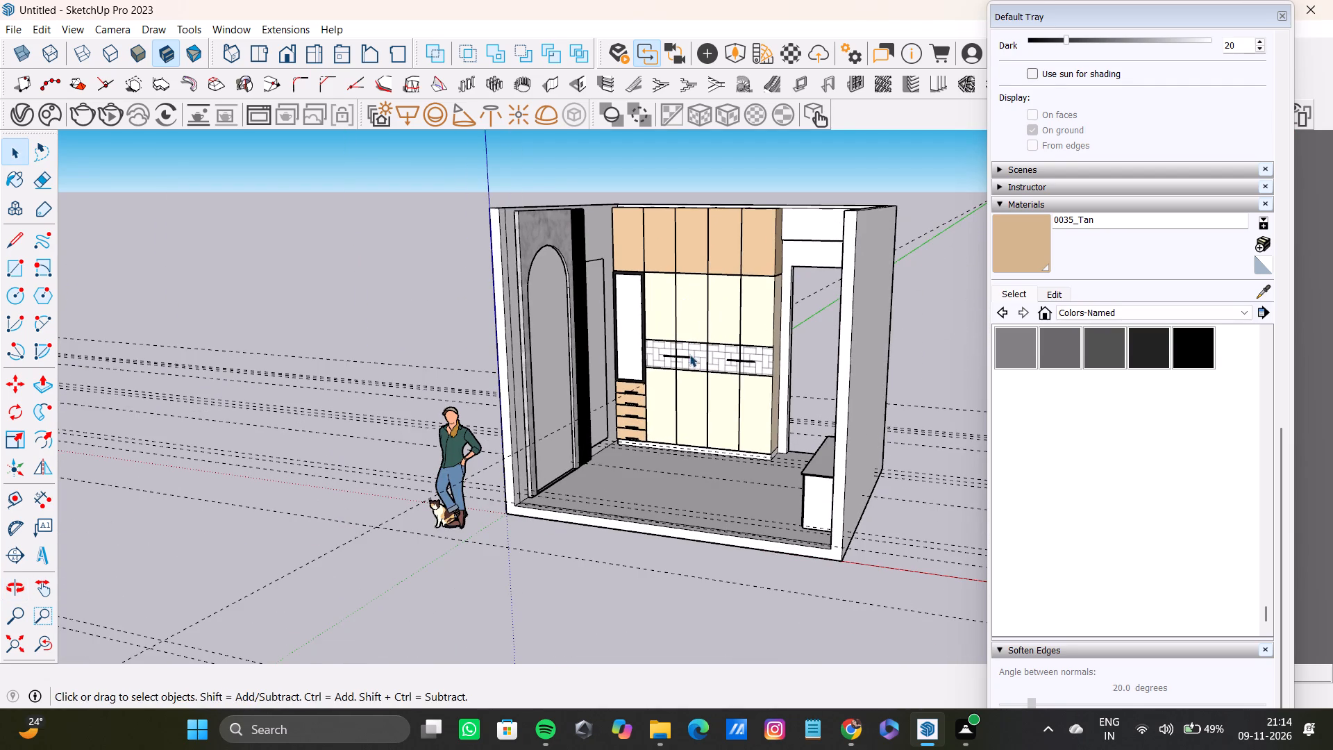
scroll(689, 354, up, 20)
scroll(689, 354, up, 12)
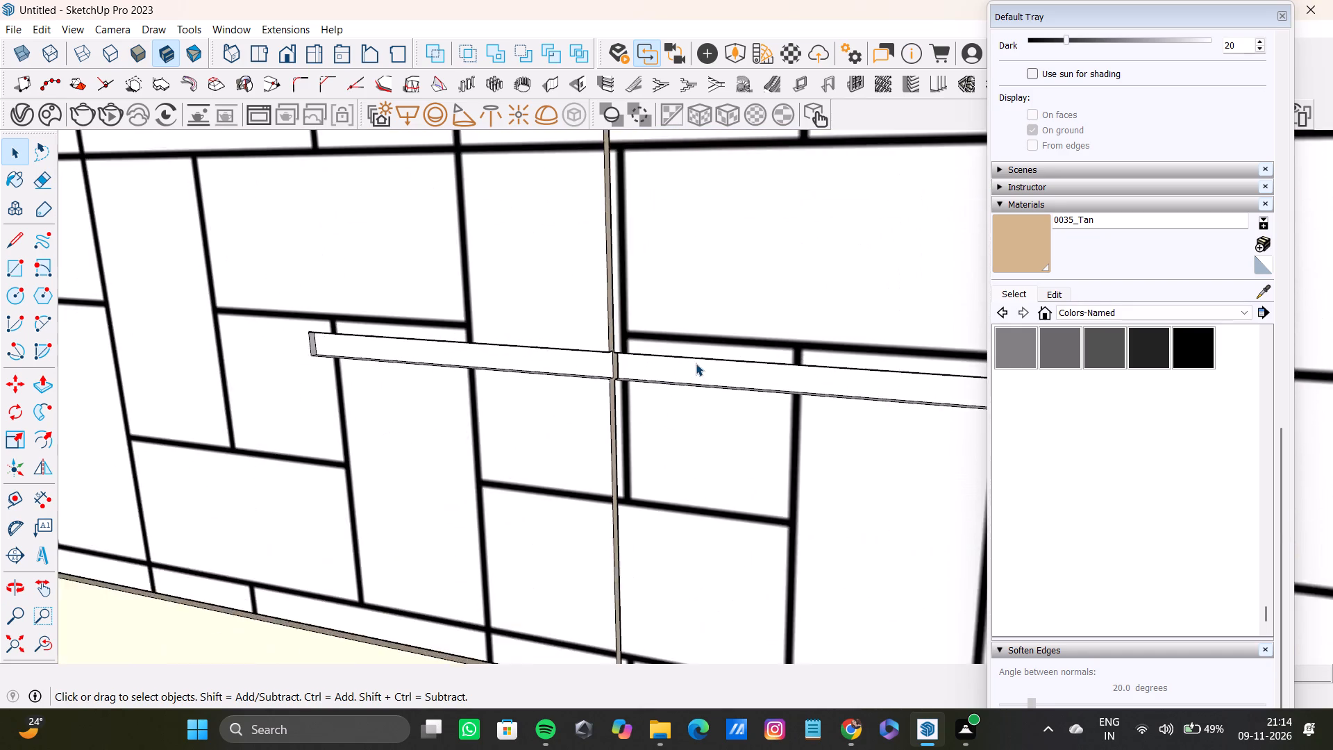
scroll(696, 363, up, 4)
double_click(695, 367)
double_click(637, 371)
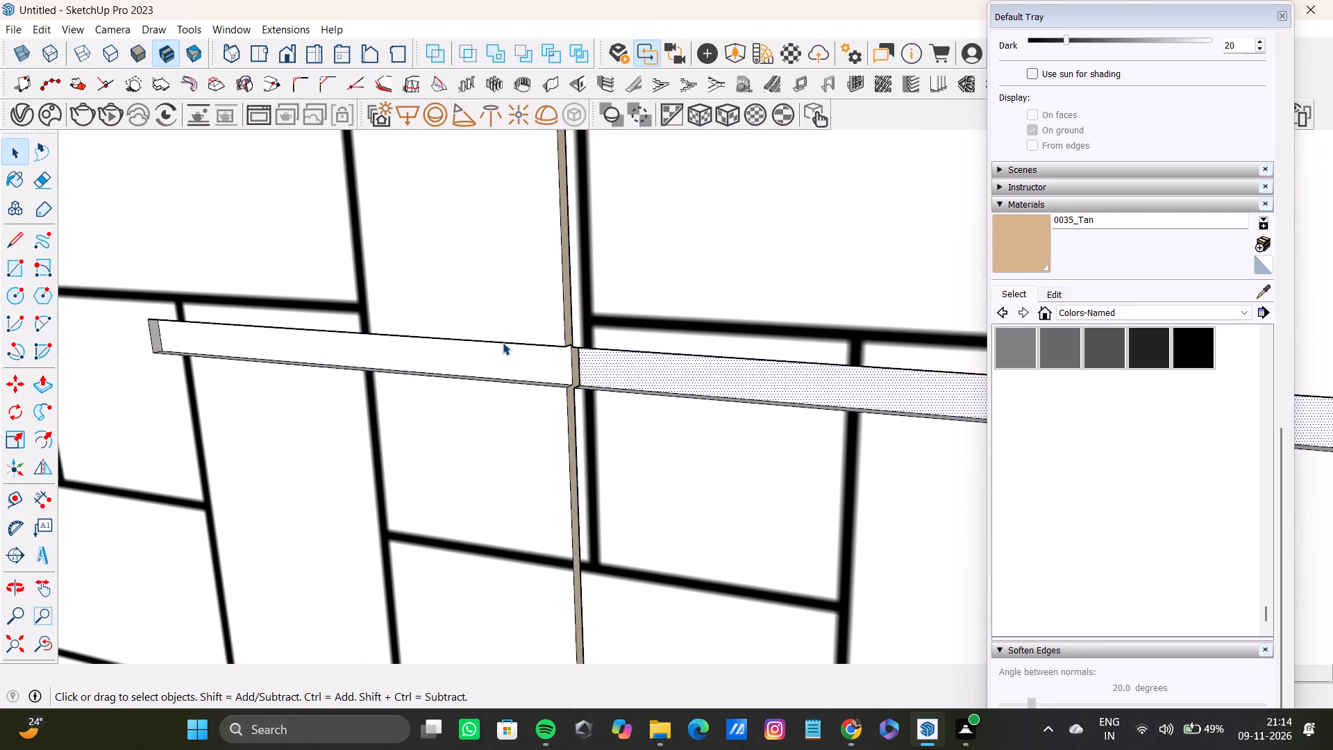
double_click(520, 372)
scroll(546, 377, down, 3)
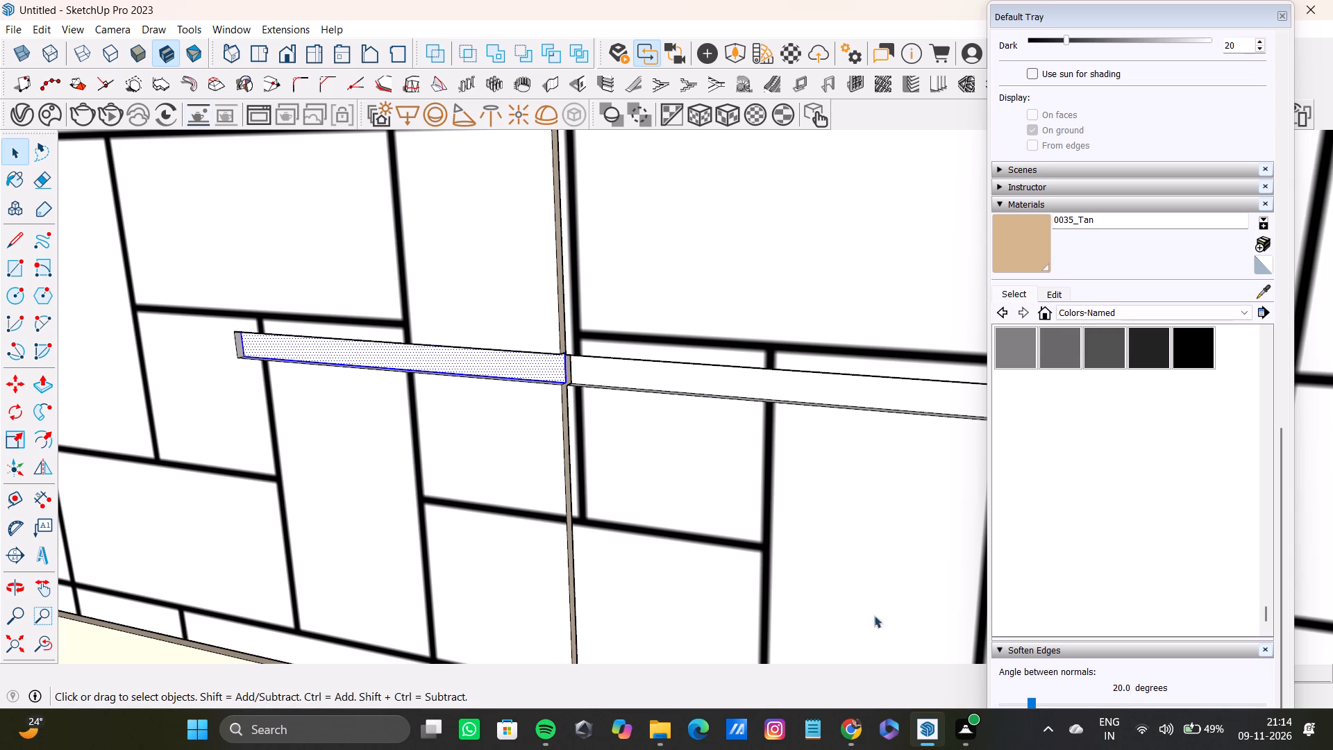
scroll(294, 454, up, 13)
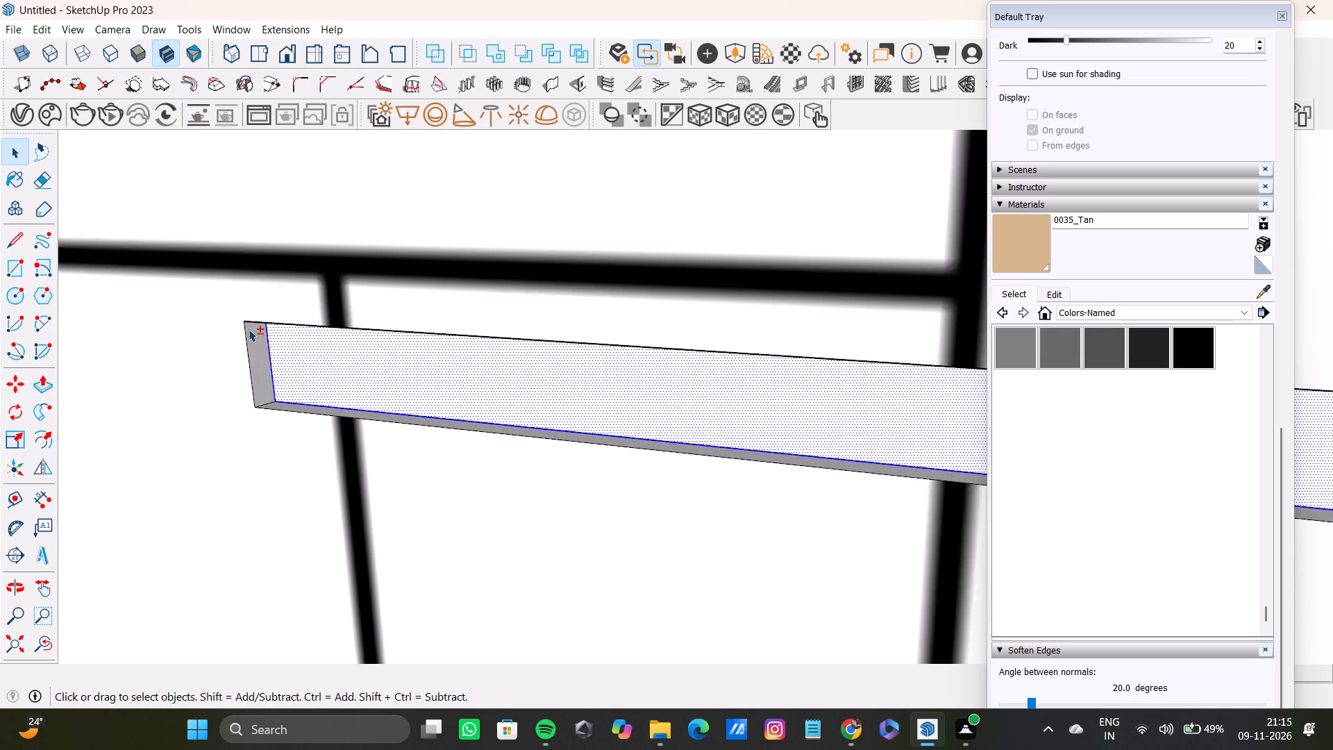
scroll(249, 329, up, 4)
shift+double_click(259, 337)
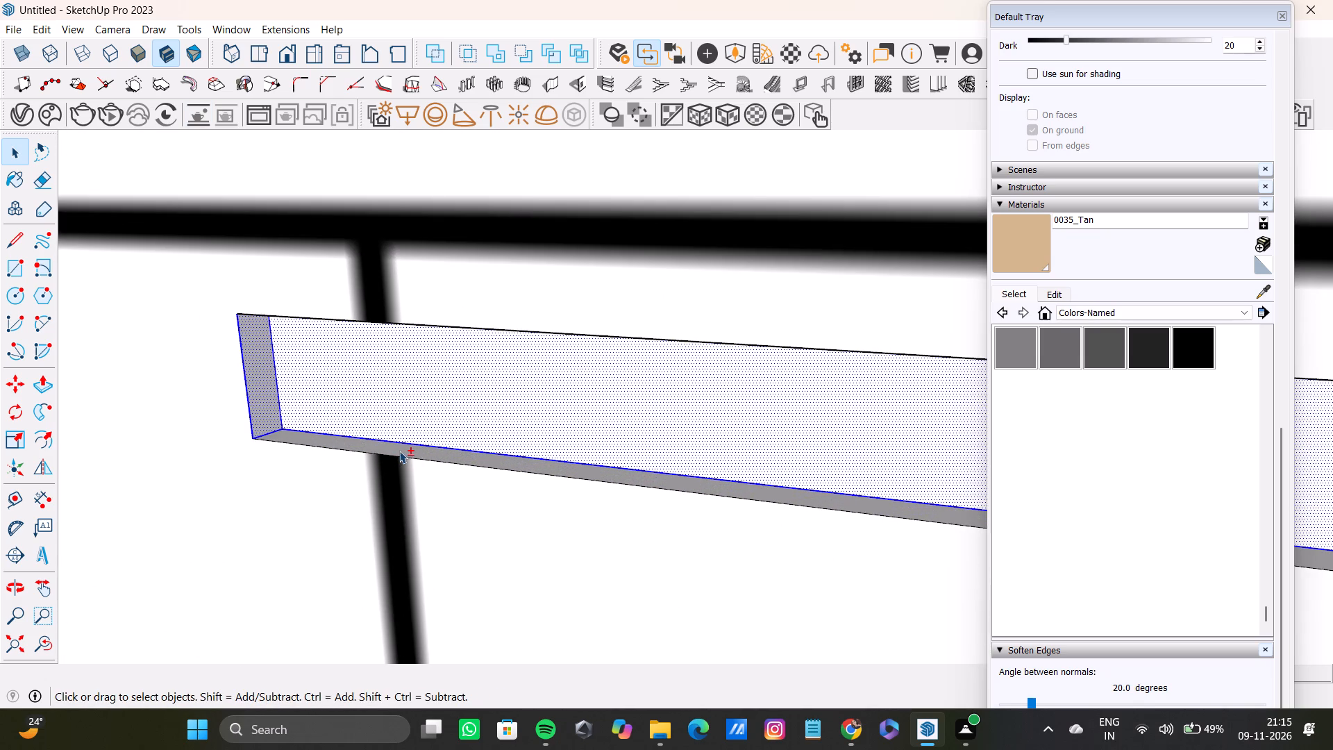
shift+double_click(399, 451)
shift+scroll(399, 445, down, 5)
shift+middle_drag(399, 445, 449, 324)
scroll(456, 437, up, 1)
middle_drag(456, 437, 448, 326)
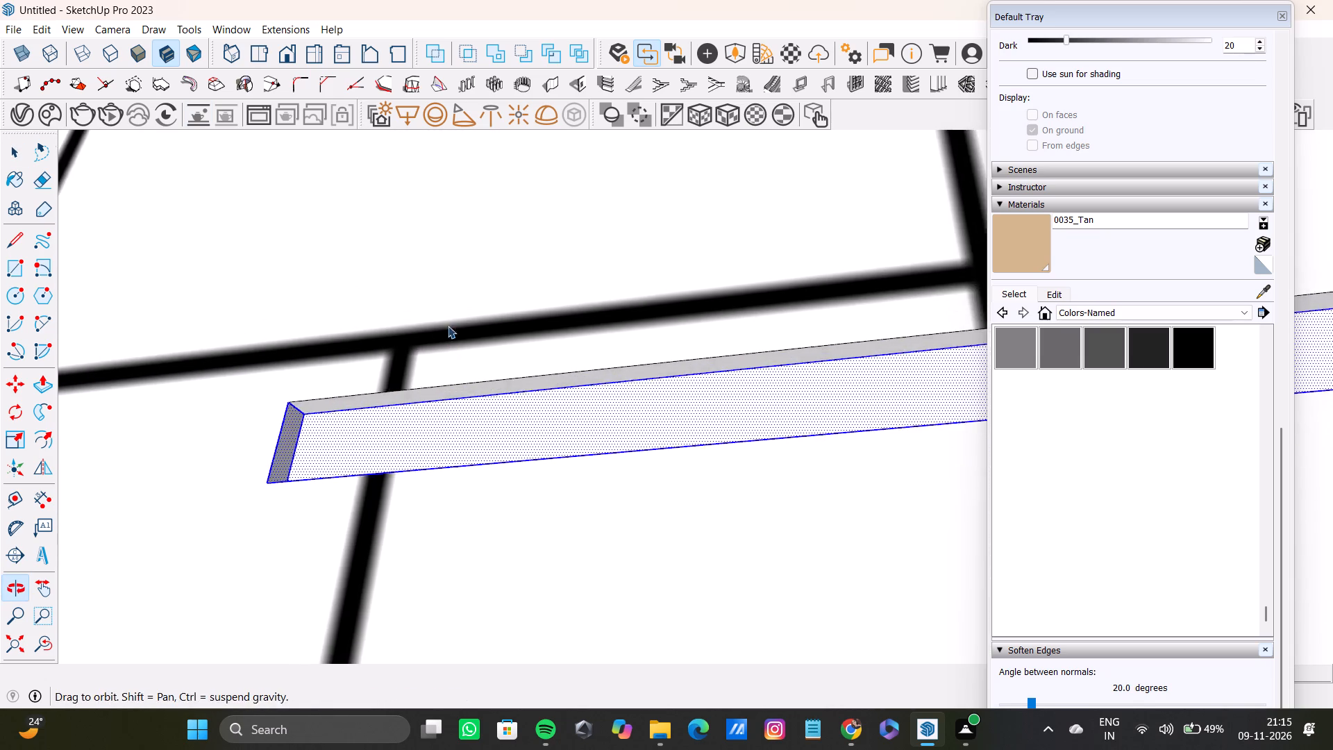
middle_drag(448, 326, 448, 327)
scroll(504, 375, up, 8)
shift+double_click(514, 387)
shift+scroll(514, 388, down, 14)
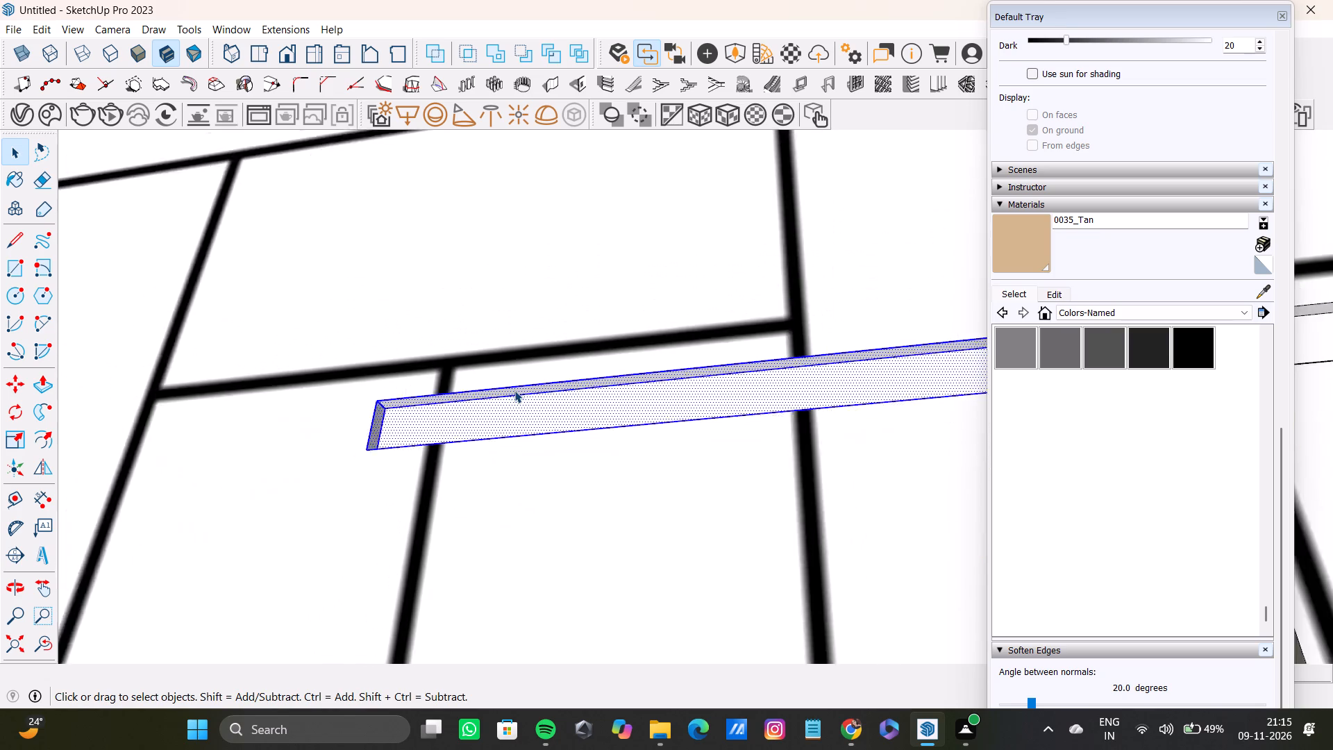
shift+scroll(514, 390, down, 9)
Add the top, front, bottom and end faces of the first handle's right half to the selection.
shift+middle_drag(514, 390, 190, 376)
shift+scroll(451, 390, up, 18)
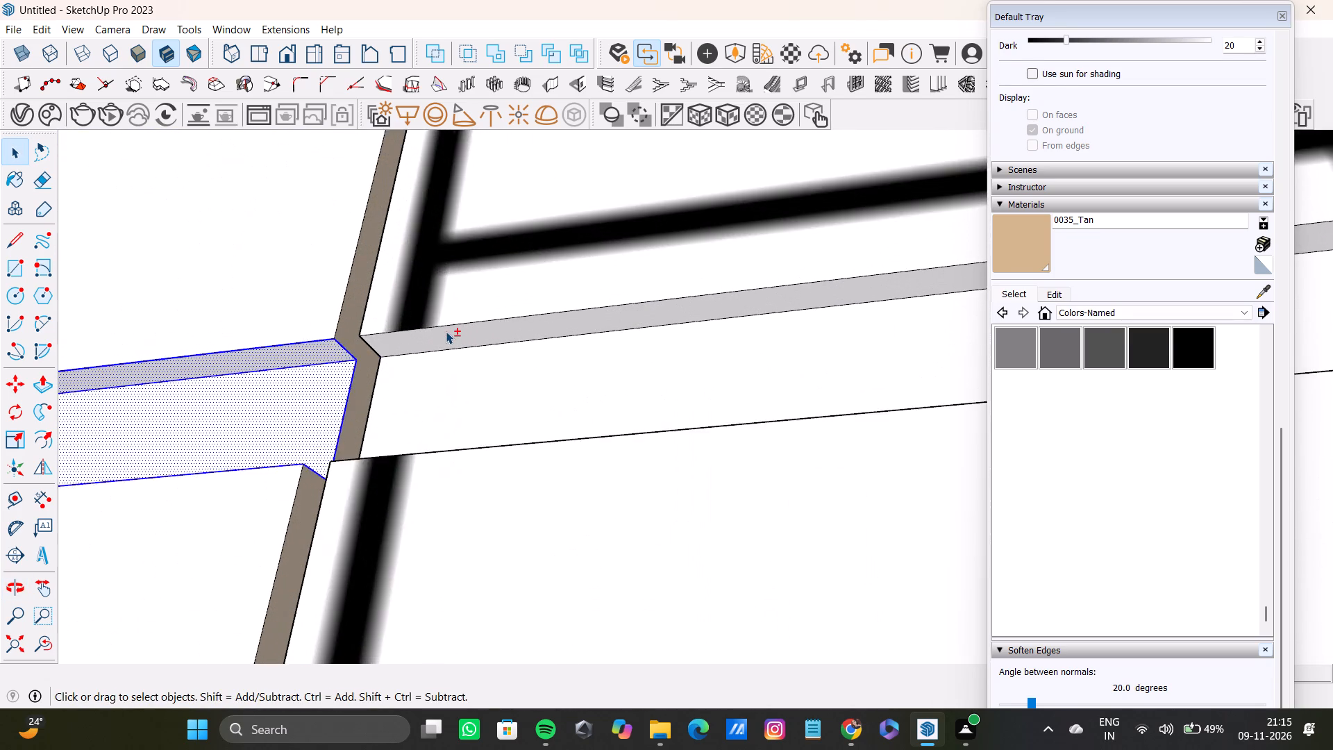
shift+scroll(446, 331, up, 3)
shift+double_click(446, 331)
shift+double_click(464, 383)
shift+middle_drag(464, 384, 447, 599)
scroll(447, 592, down, 1)
shift+scroll(450, 572, up, 2)
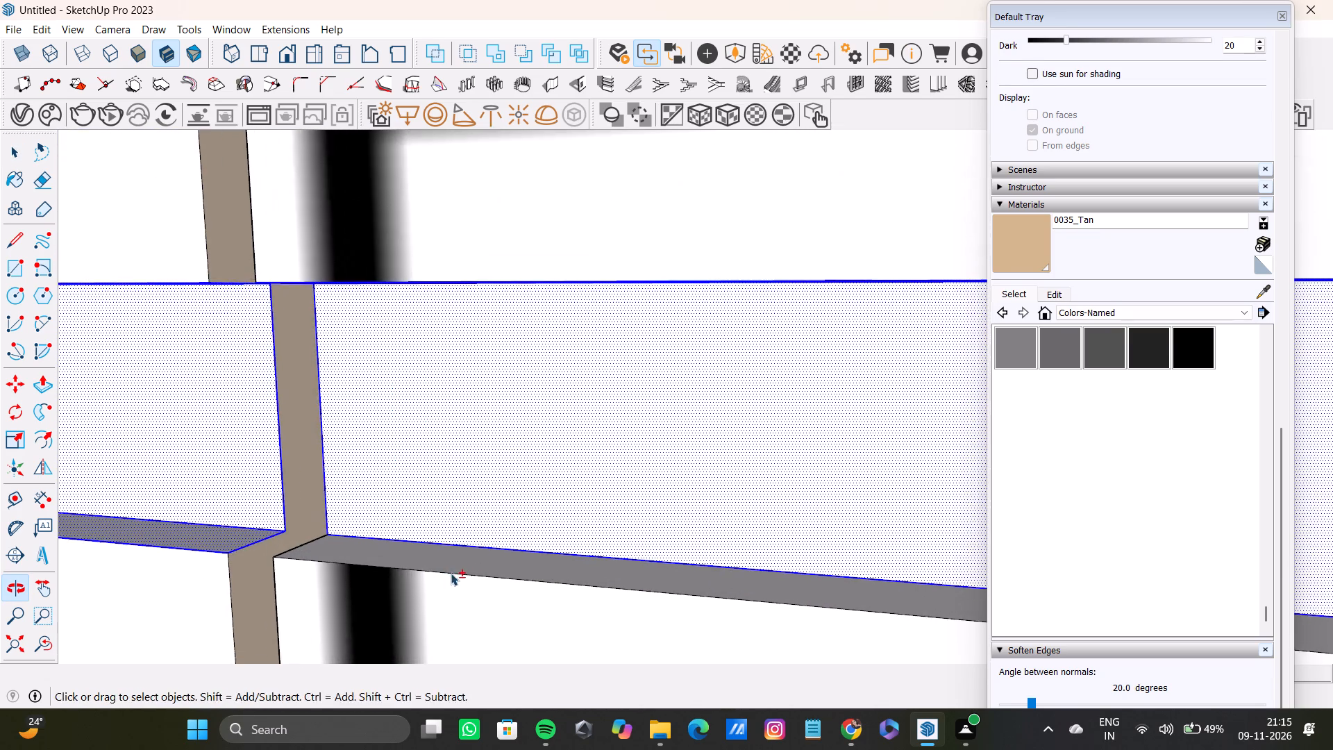
shift+scroll(451, 573, up, 5)
shift+middle_click(453, 558)
shift+double_click(453, 556)
shift+scroll(453, 556, down, 10)
middle_drag(464, 556, 639, 583)
scroll(548, 539, down, 4)
shift+middle_drag(548, 539, 544, 519)
shift+middle_drag(592, 494, 677, 537)
shift+scroll(864, 383, up, 9)
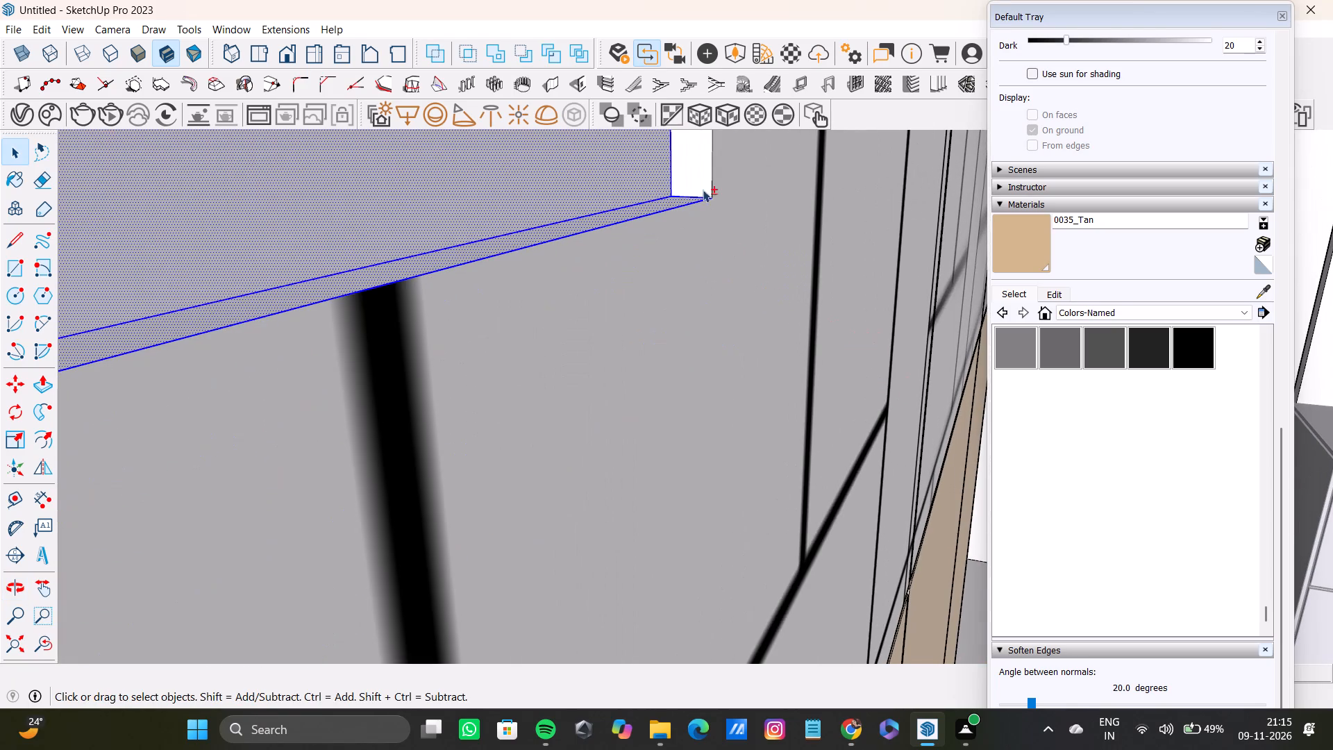
shift+double_click(693, 151)
Examine the patterned band from the first handle across to the second handle.
shift+scroll(662, 200, down, 20)
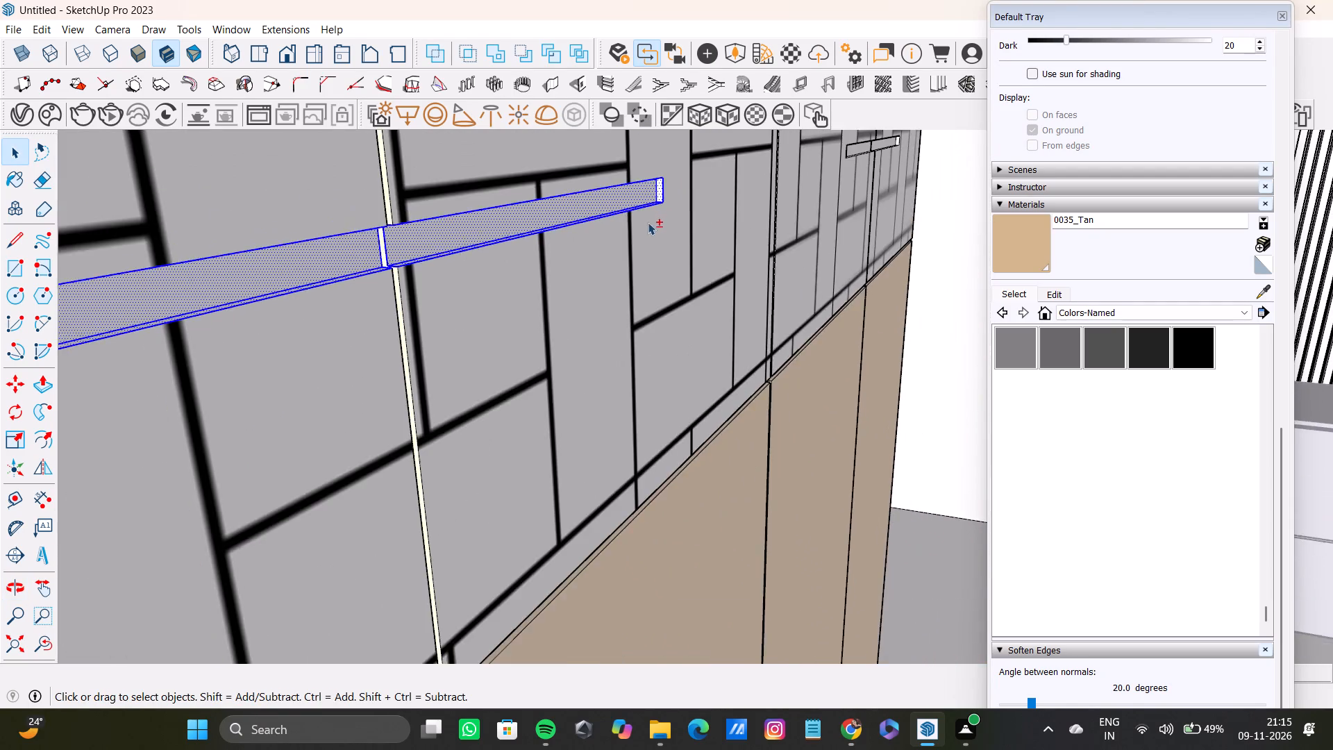
shift+middle_drag(648, 222, 490, 327)
shift+scroll(605, 317, down, 4)
shift+middle_drag(605, 324, 468, 362)
scroll(828, 303, up, 1)
middle_drag(828, 303, 708, 336)
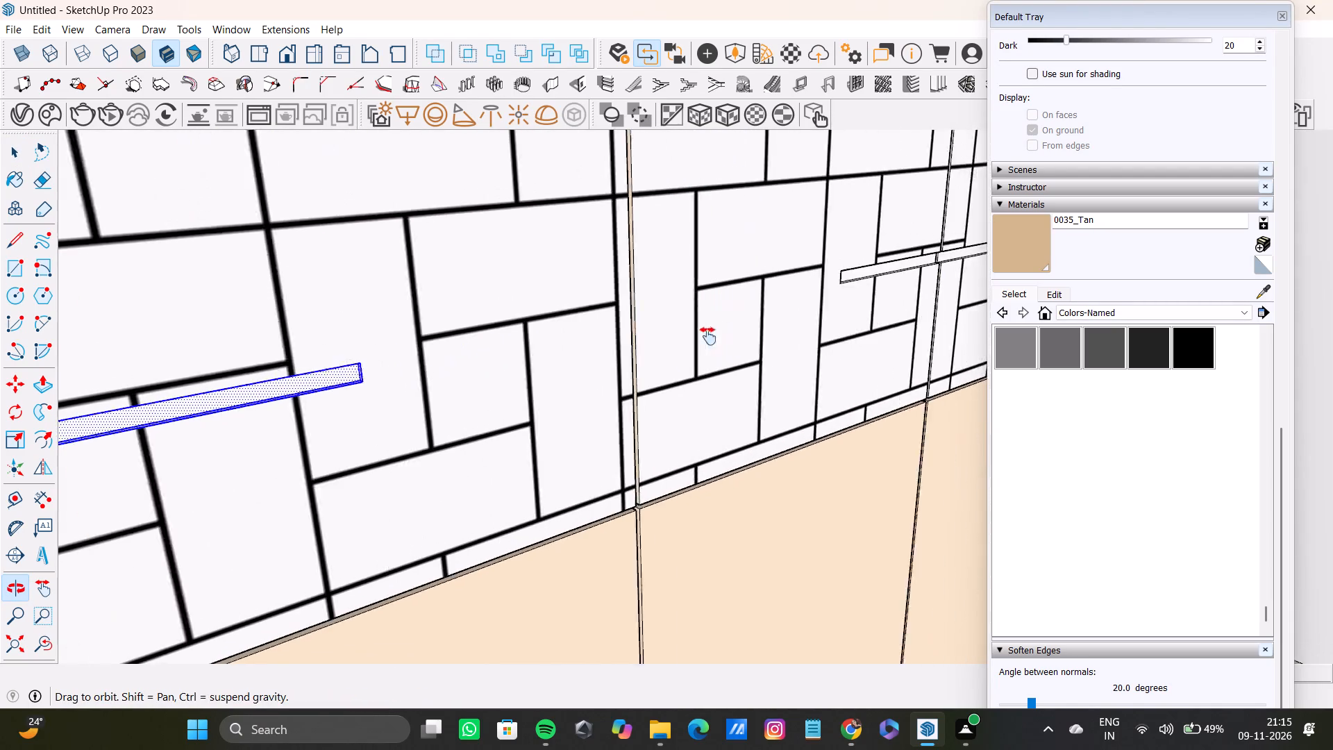
middle_drag(708, 336, 668, 353)
scroll(812, 307, up, 8)
shift+middle_drag(812, 307, 646, 357)
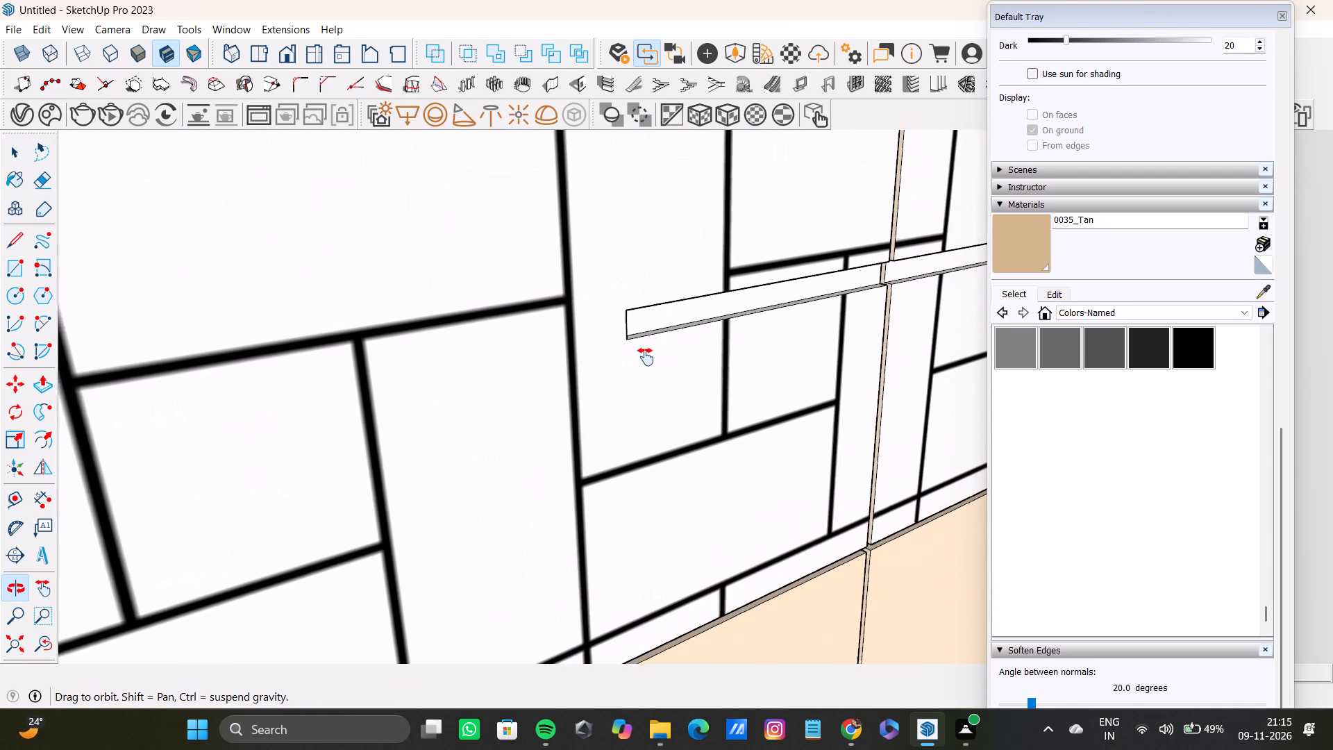
shift+middle_drag(646, 357, 627, 358)
shift+middle_click(627, 358)
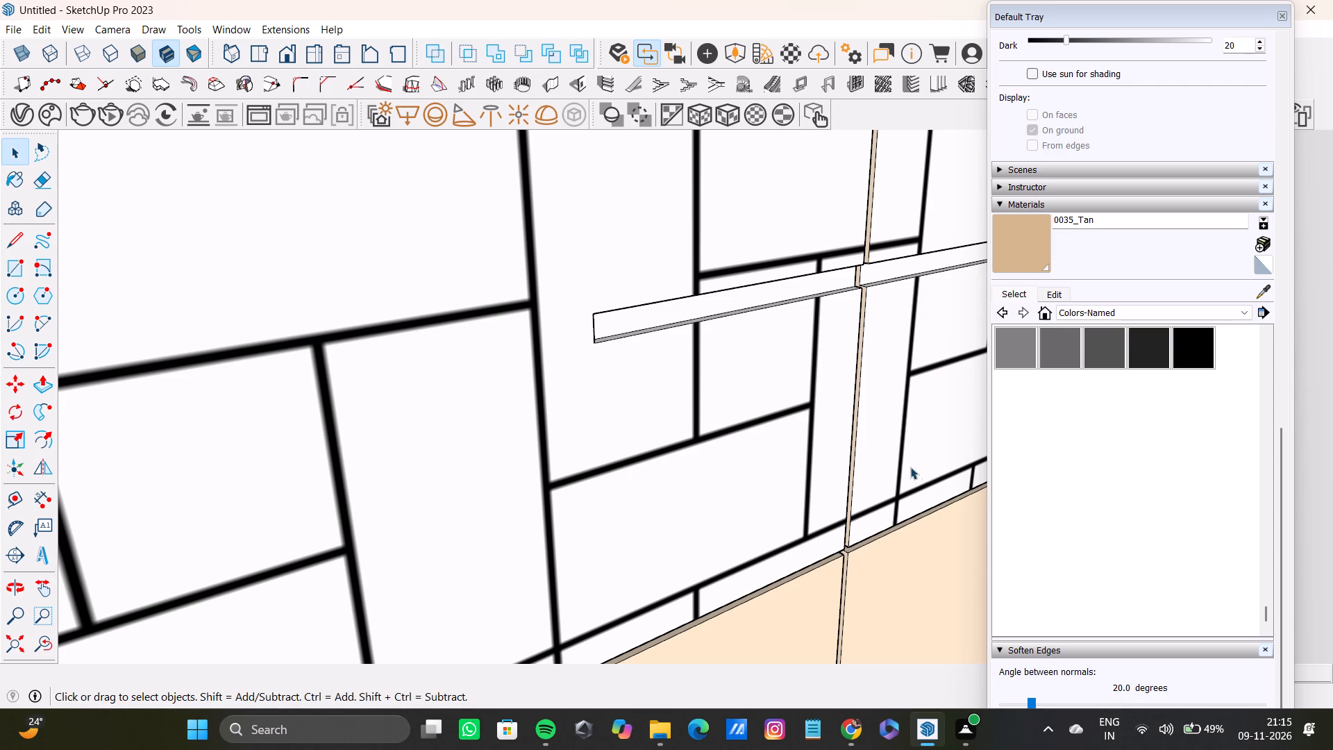
Close the Chrome window showing the Pinterest pins.
right_click(854, 730)
click(852, 677)
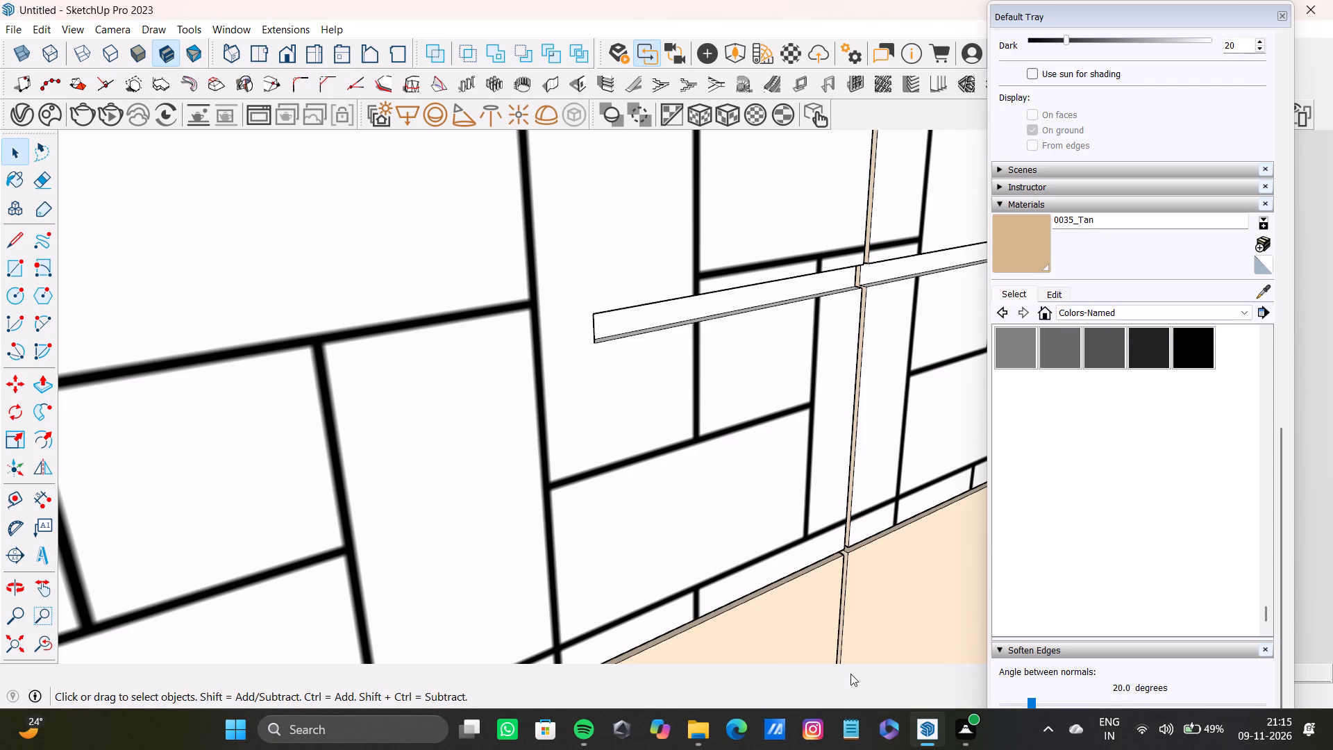
Add the front, end, bottom and top faces of the second handle's left half to the selection.
scroll(894, 637, down, 7)
shift+middle_drag(777, 507, 614, 501)
scroll(673, 515, up, 17)
middle_drag(674, 515, 684, 515)
shift+double_click(750, 490)
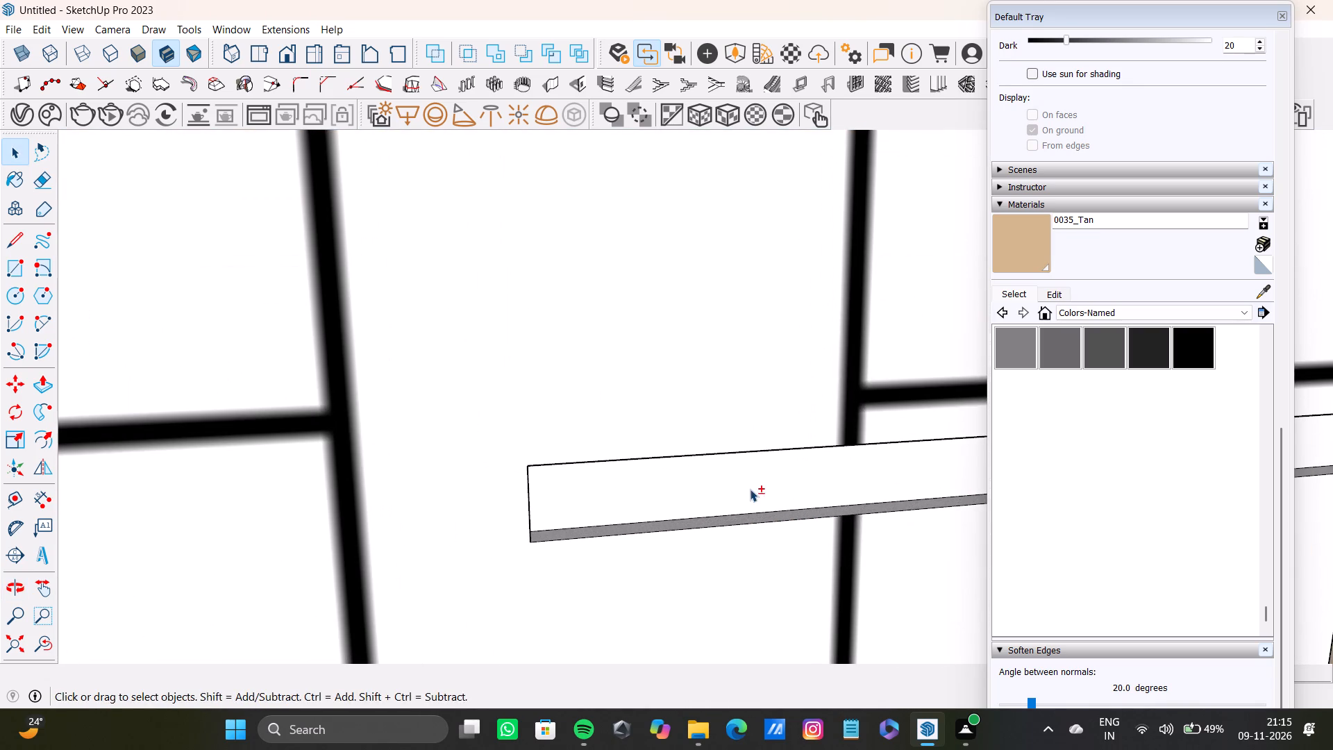
shift+scroll(758, 539, up, 5)
middle_drag(746, 531, 605, 530)
shift+scroll(528, 478, up, 2)
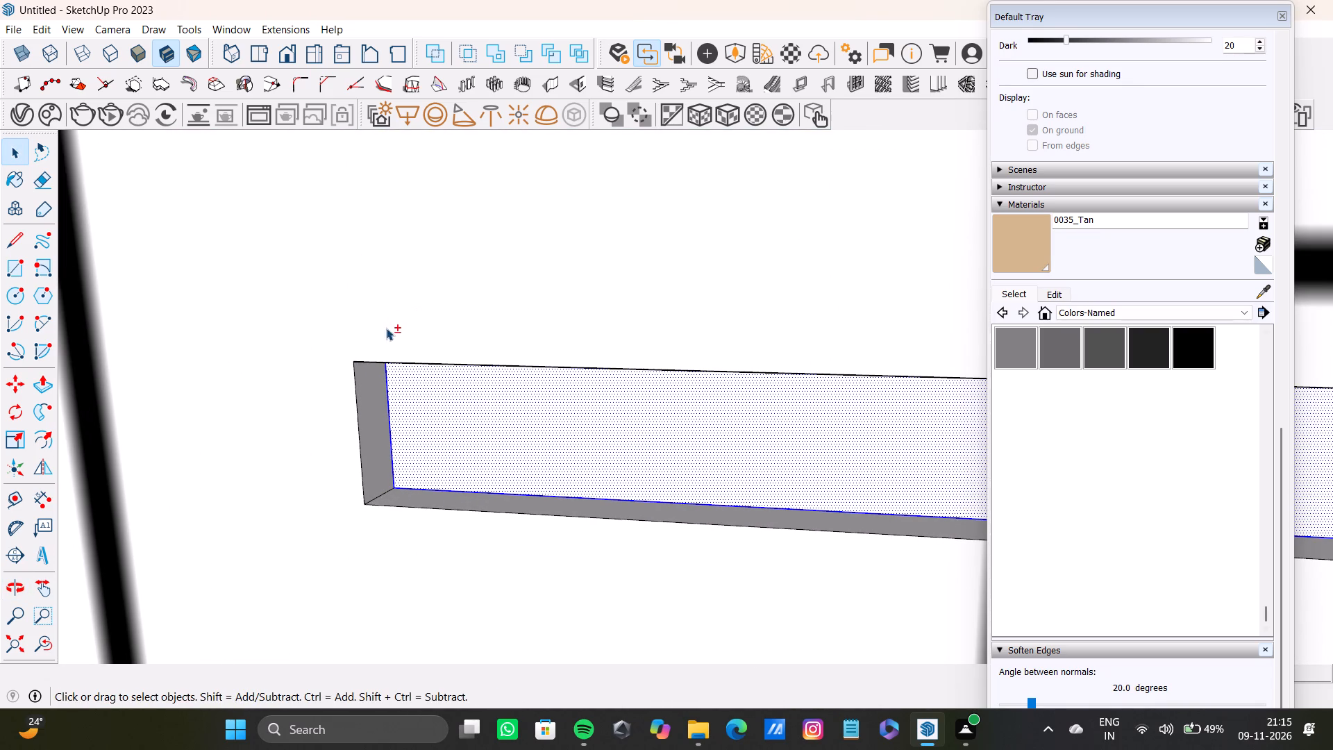
shift+double_click(371, 410)
shift+double_click(575, 509)
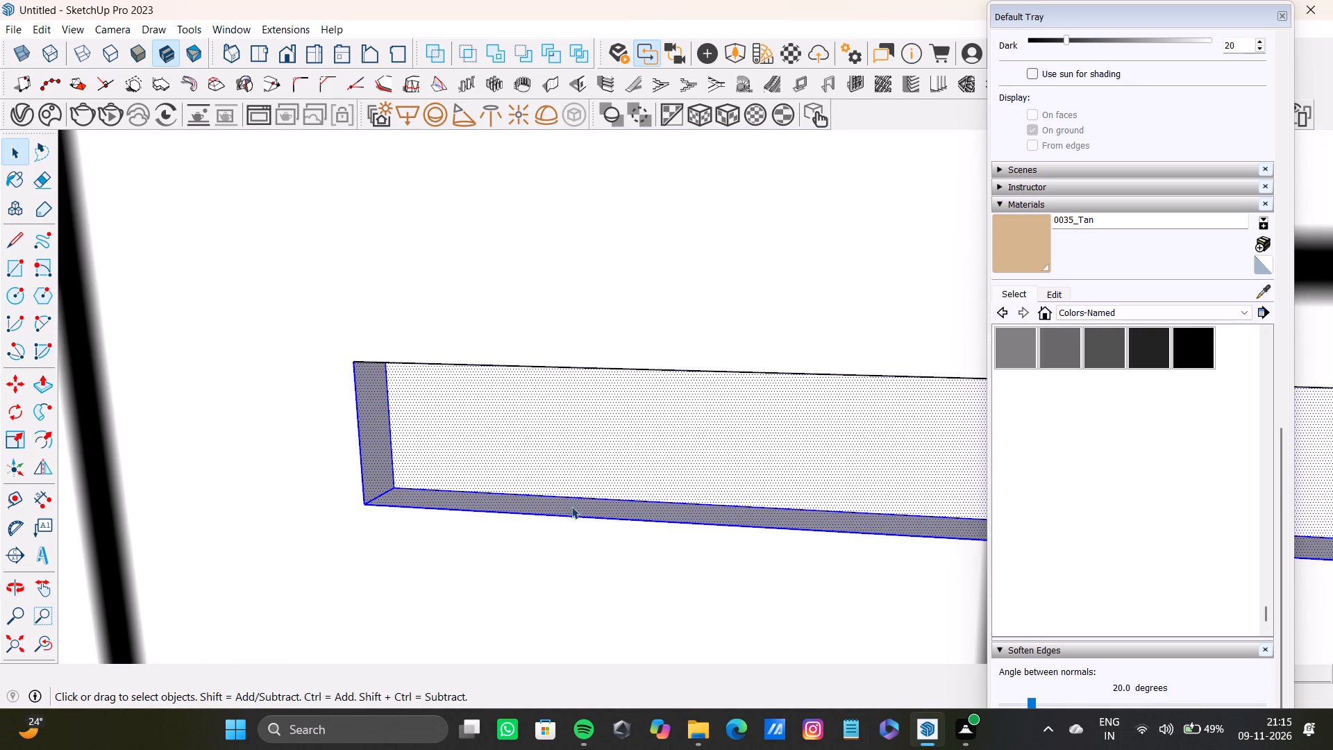
middle_drag(571, 506, 592, 382)
scroll(591, 381, up, 4)
middle_drag(595, 378, 592, 342)
shift+double_click(592, 342)
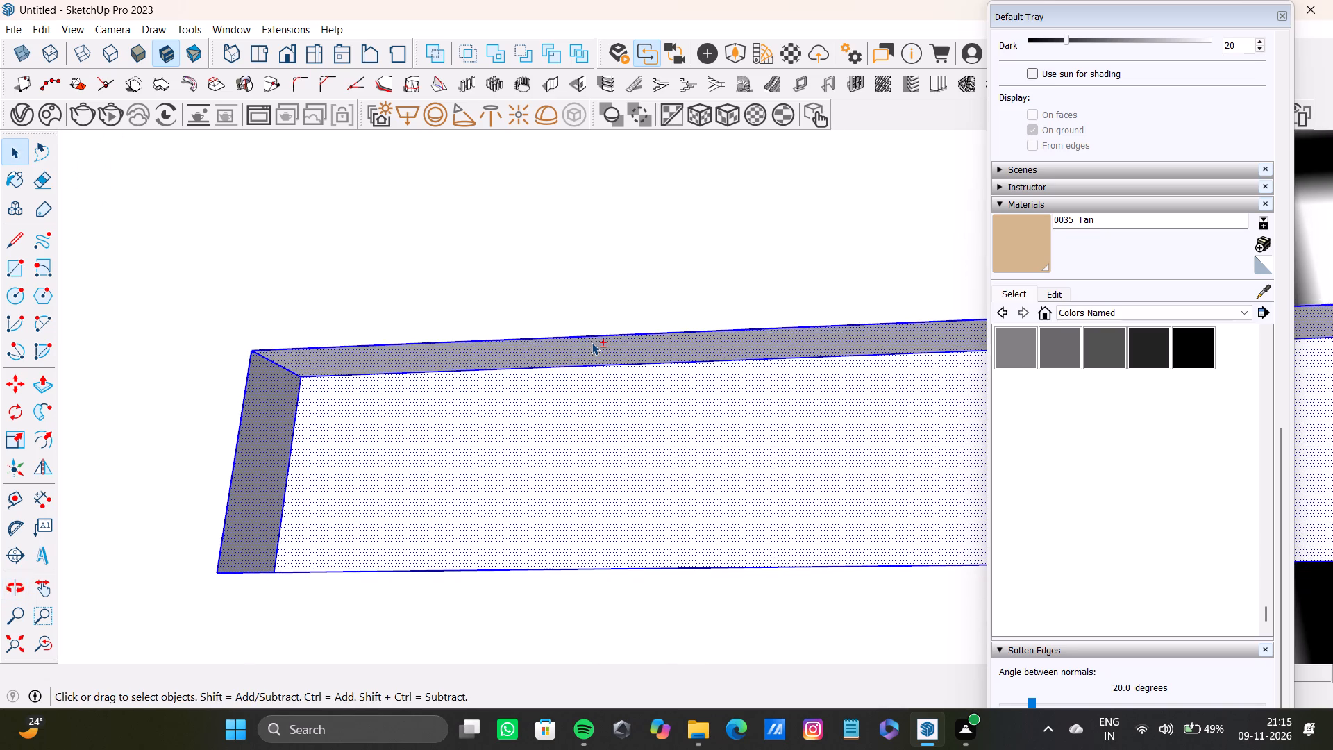
shift+scroll(578, 360, down, 20)
shift+scroll(578, 360, down, 3)
Add the top, front, end and bottom faces of the second handle's right half to the selection.
shift+middle_drag(650, 426, 130, 508)
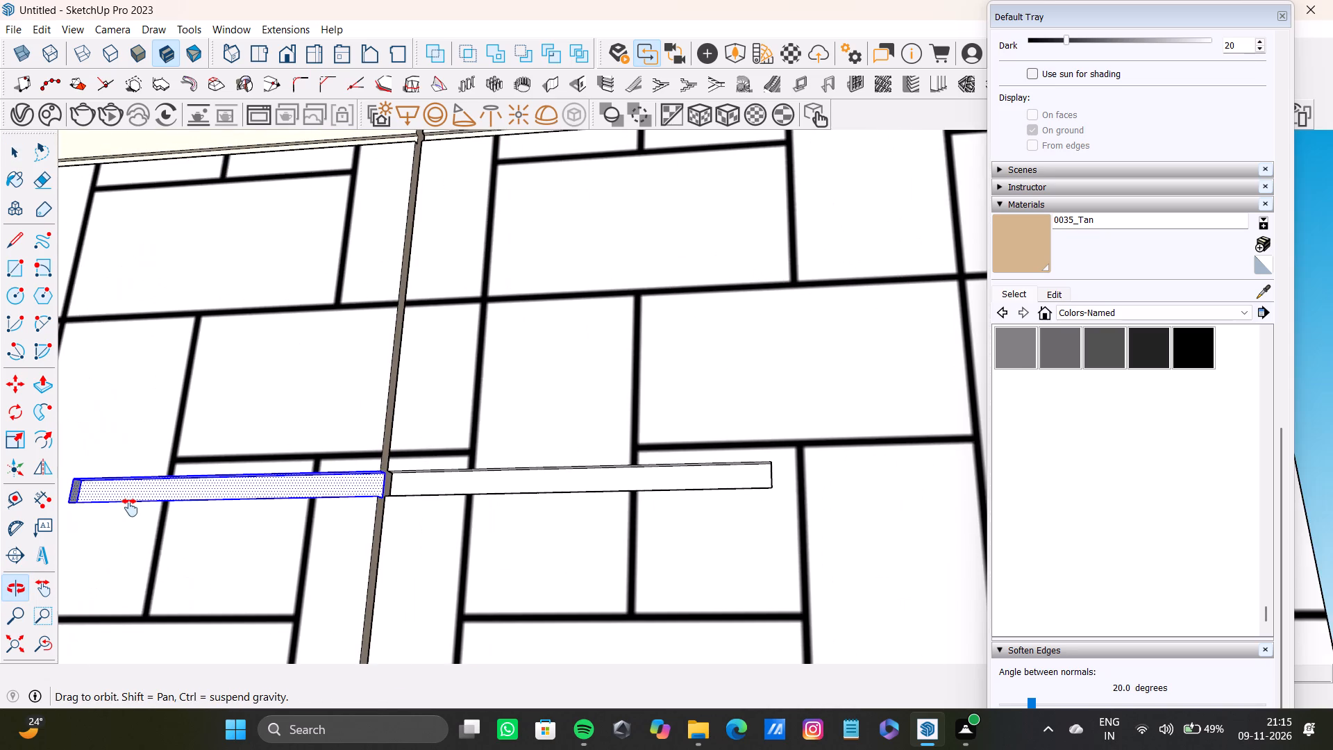
shift+middle_drag(130, 508, 396, 540)
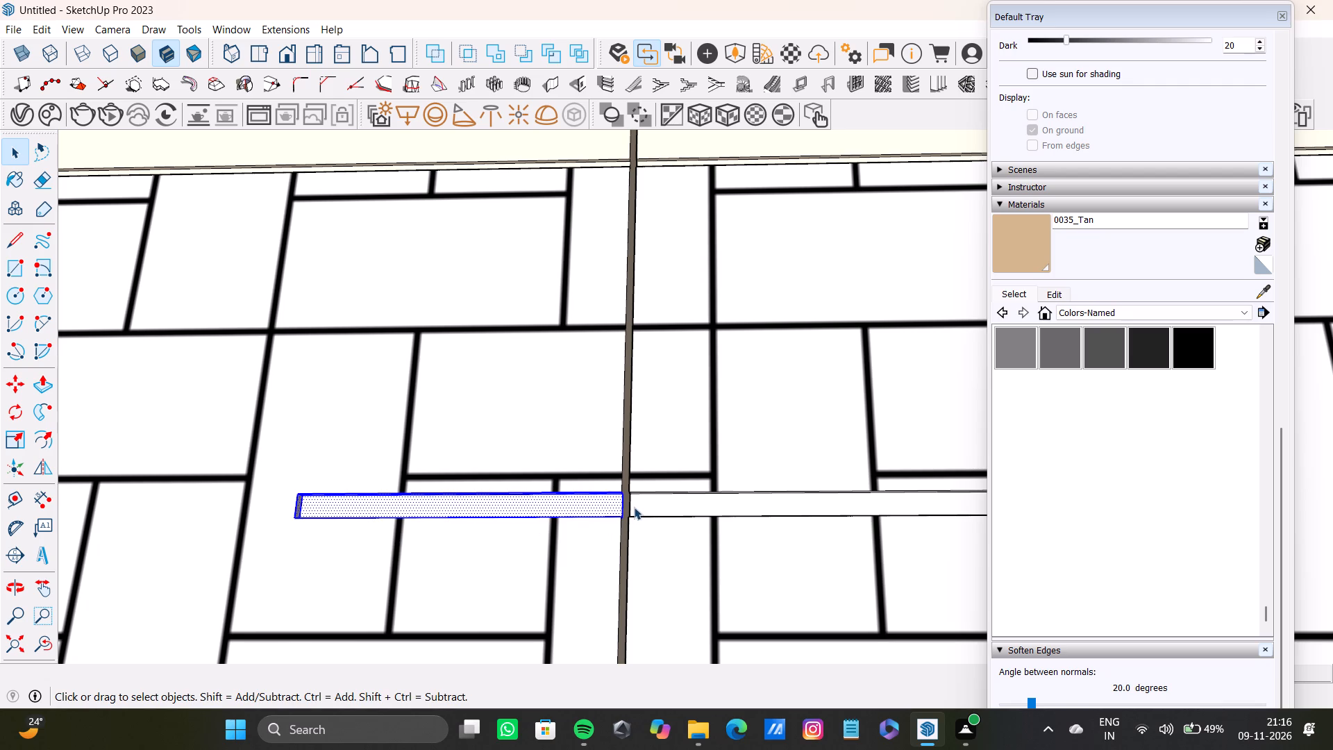
shift+scroll(607, 483, up, 11)
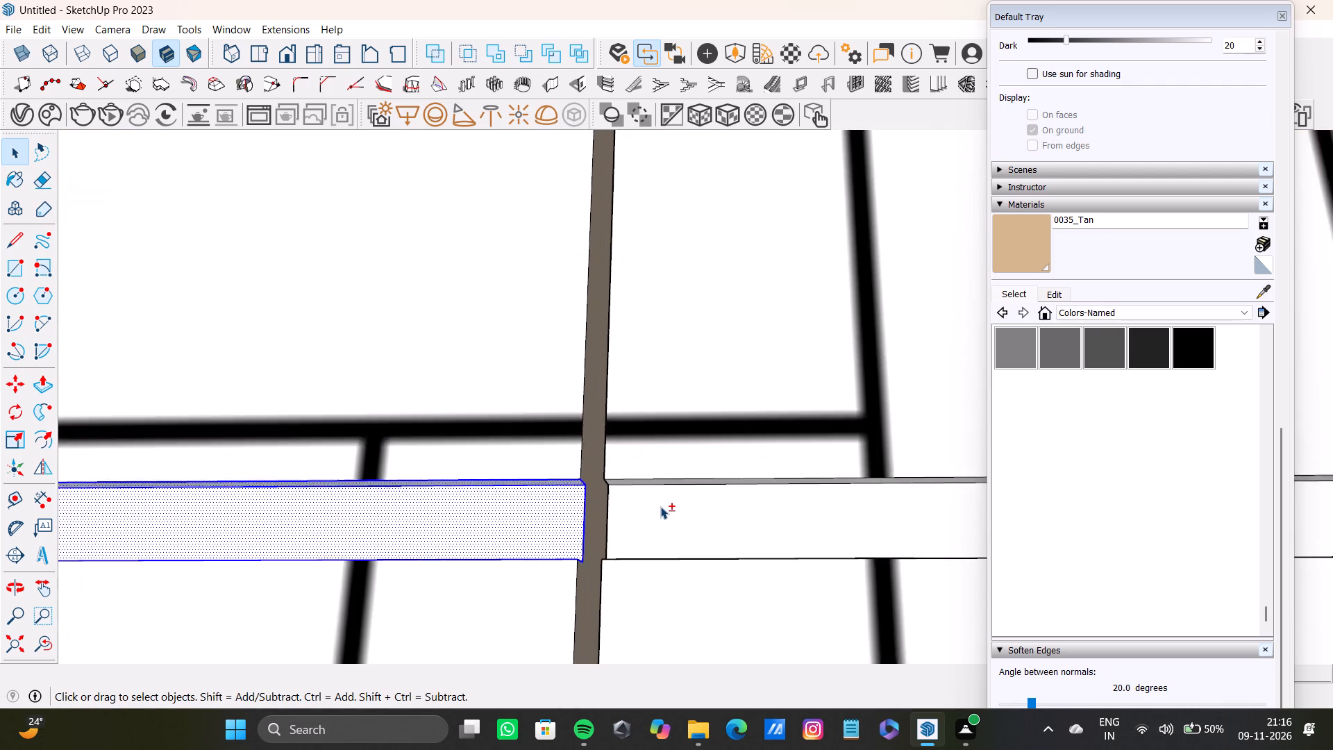
shift+scroll(660, 506, up, 6)
middle_drag(660, 506, 654, 475)
shift+scroll(650, 469, up, 7)
shift+double_click(646, 449)
shift+double_click(697, 576)
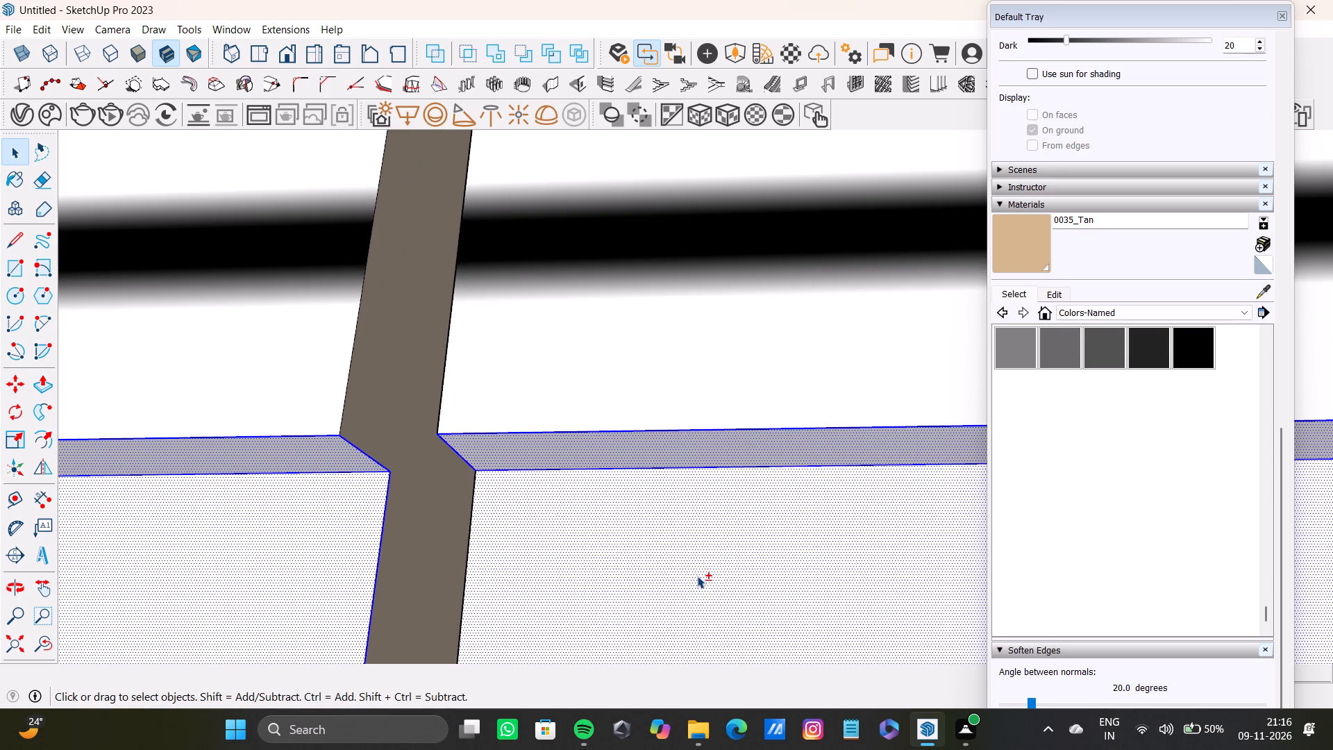
scroll(687, 567, down, 15)
shift+middle_drag(691, 554, 734, 596)
shift+scroll(1005, 429, up, 2)
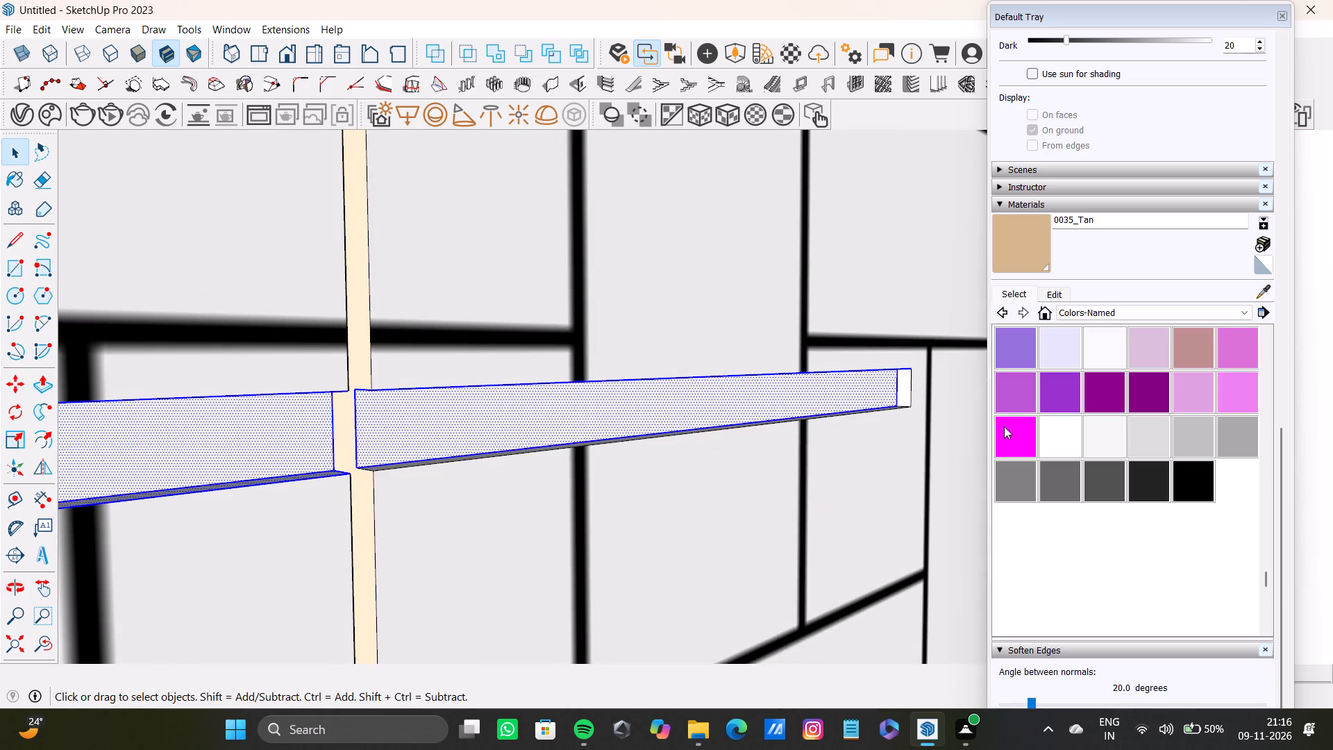
shift+scroll(1004, 426, up, 11)
shift+double_click(919, 380)
middle_drag(742, 383, 761, 462)
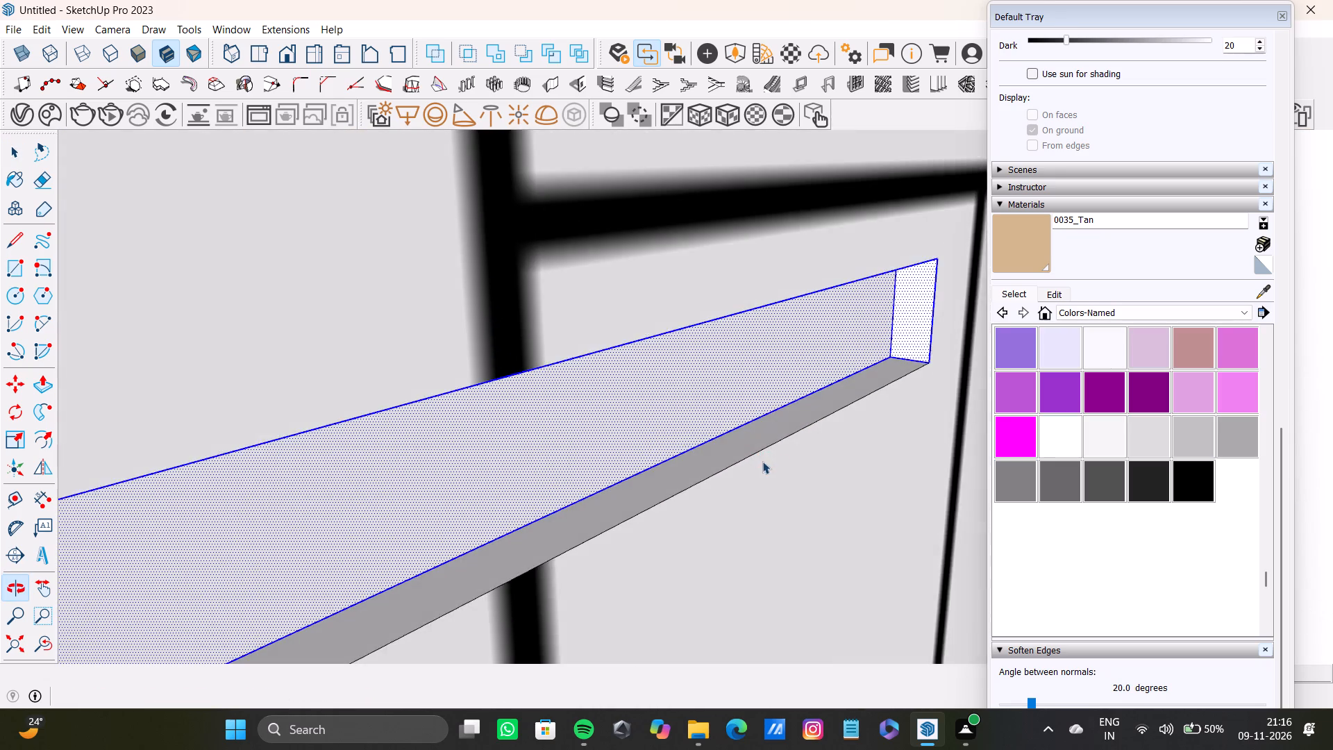
shift+scroll(767, 451, up, 4)
shift+double_click(773, 429)
Paint both selected handles on the patterned band with 0137_Black and clear the selection.
shift+scroll(757, 447, down, 16)
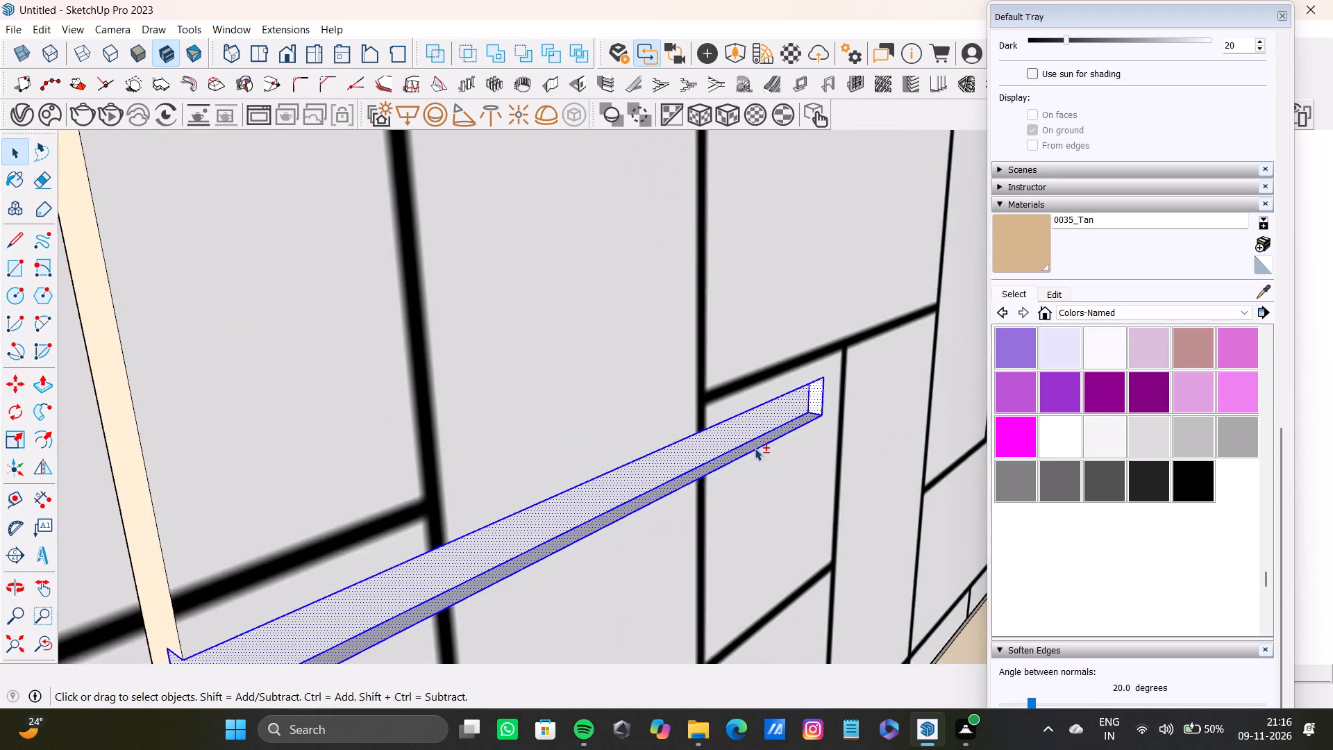
shift+scroll(755, 448, down, 9)
shift+middle_drag(754, 454, 535, 439)
shift+scroll(477, 456, up, 2)
shift+scroll(484, 448, down, 5)
shift+middle_drag(492, 462, 492, 479)
shift+scroll(491, 479, down, 11)
shift+middle_drag(503, 468, 676, 460)
shift+scroll(593, 453, down, 1)
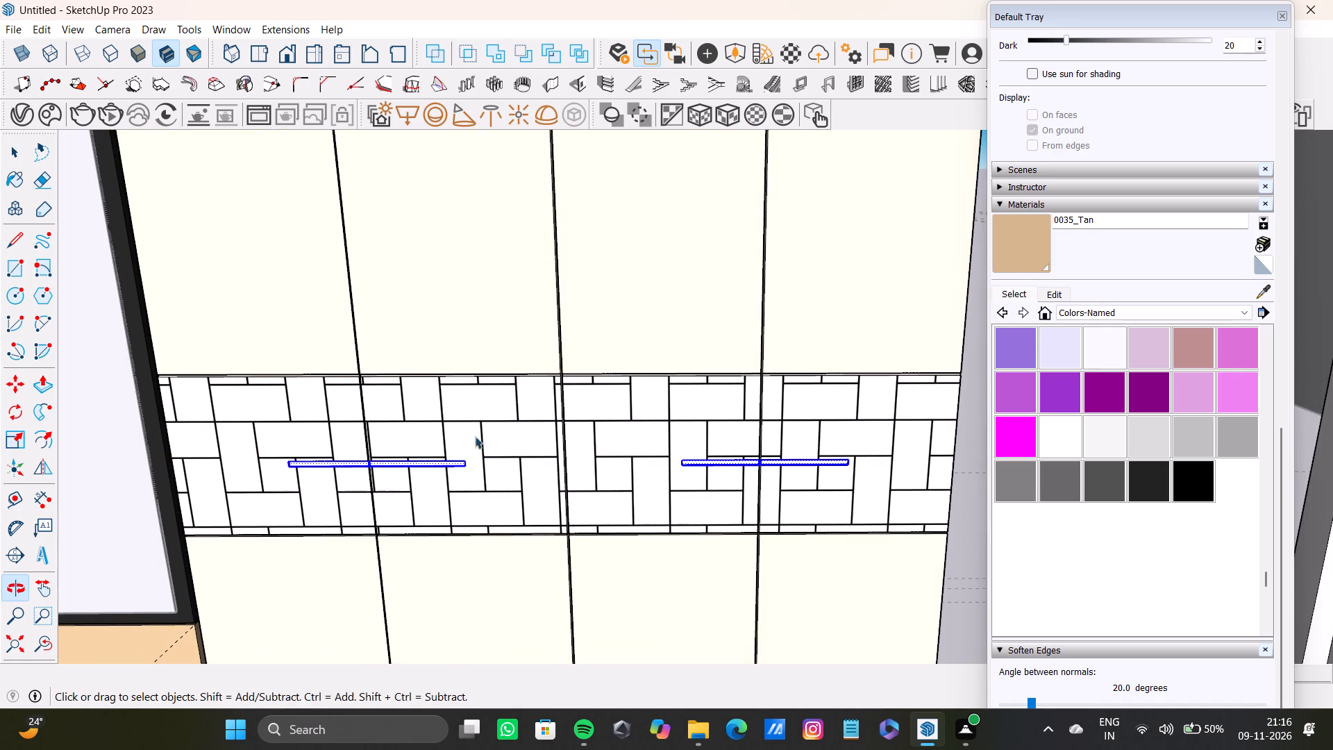
click(1193, 488)
scroll(851, 471, up, 3)
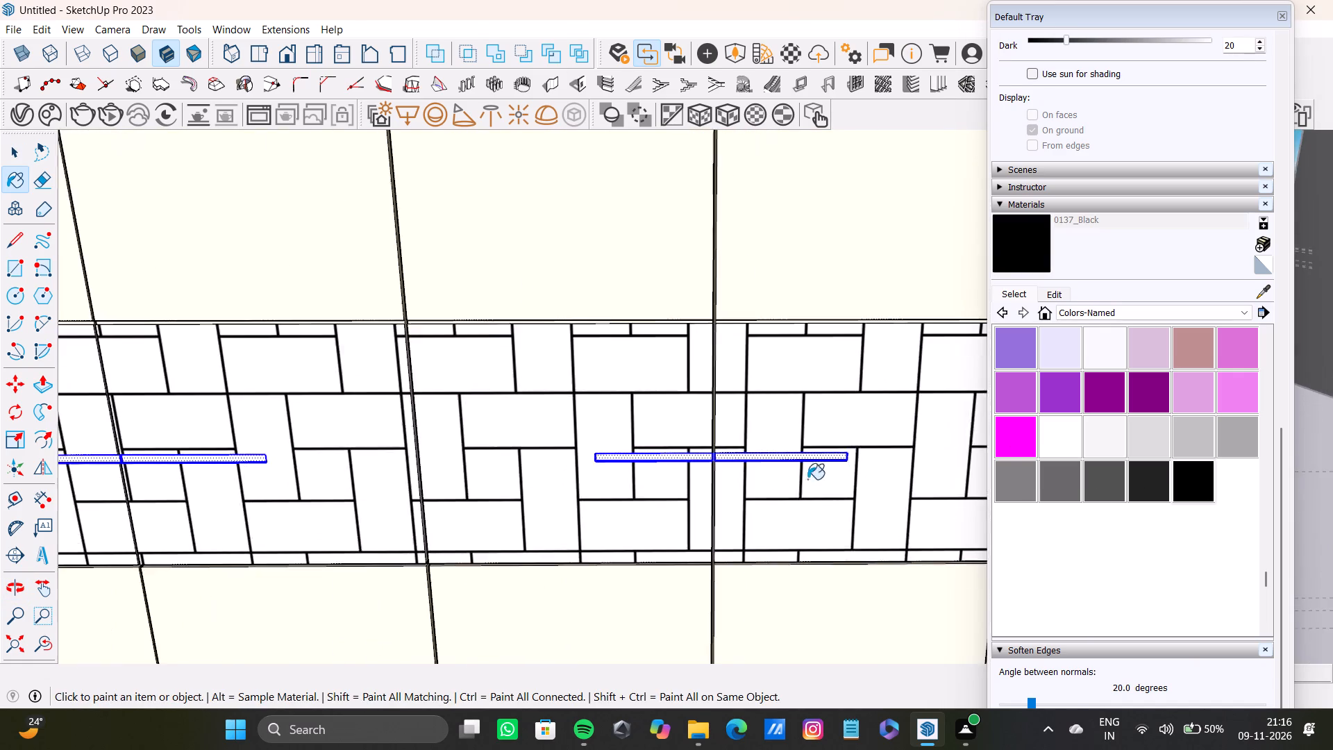
scroll(807, 479, up, 16)
click(723, 460)
scroll(723, 460, down, 7)
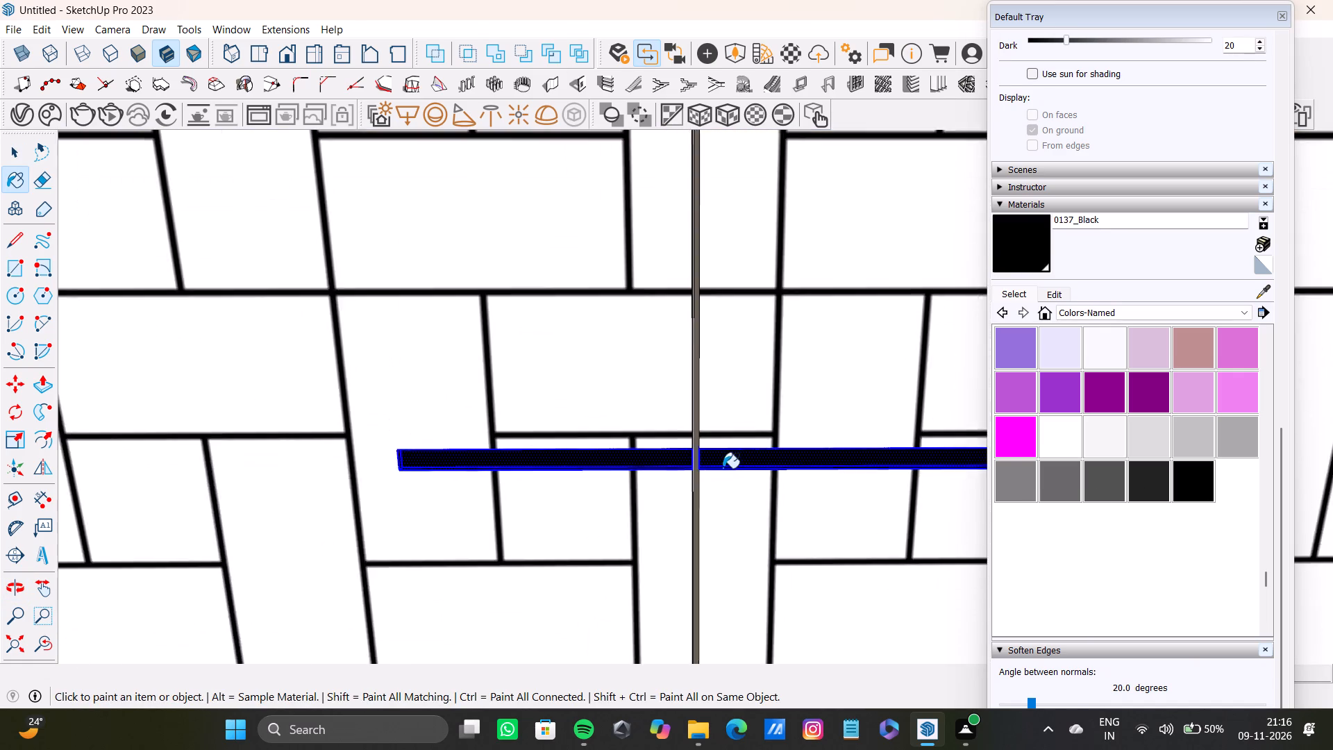
scroll(723, 468, down, 20)
scroll(723, 468, down, 2)
key(space)
click(861, 309)
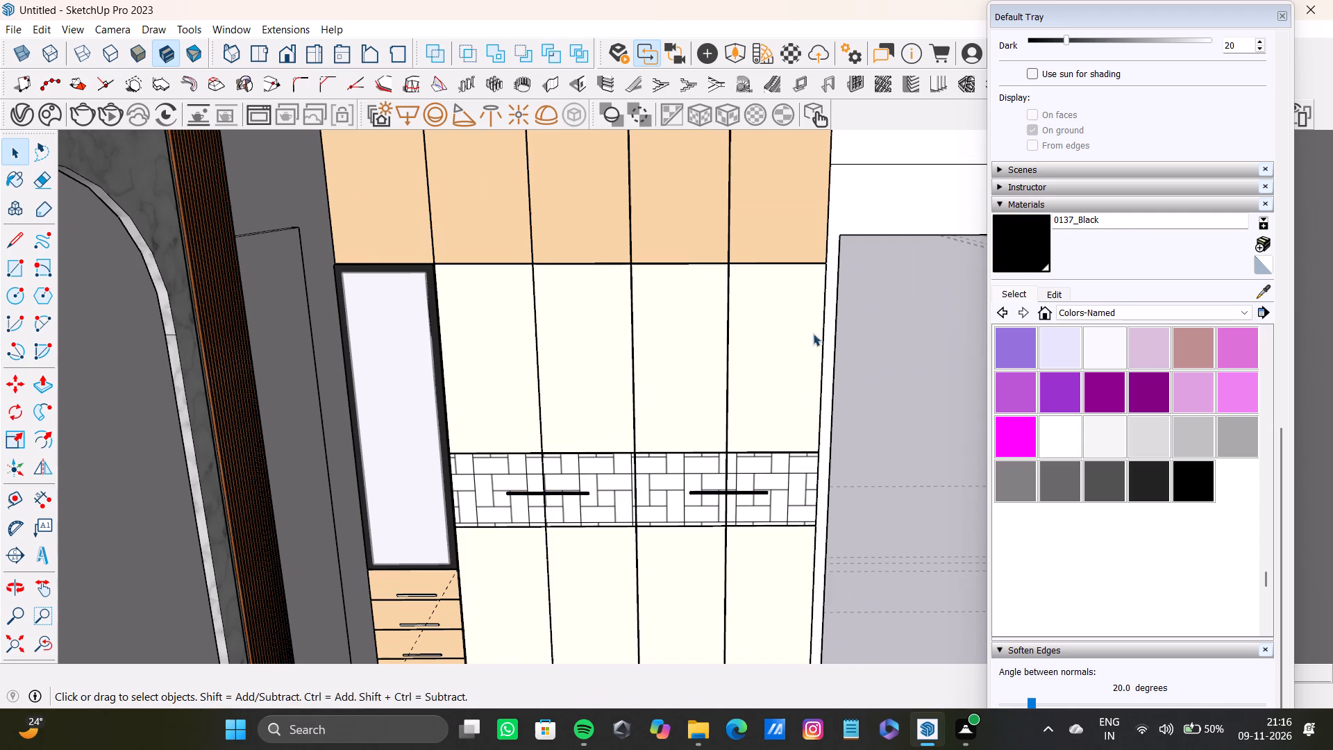
Examine the narrow door's light panel and the inner edges of its dark frame near the upper corner.
scroll(696, 428, down, 5)
shift+middle_drag(696, 443, 661, 374)
scroll(519, 403, up, 7)
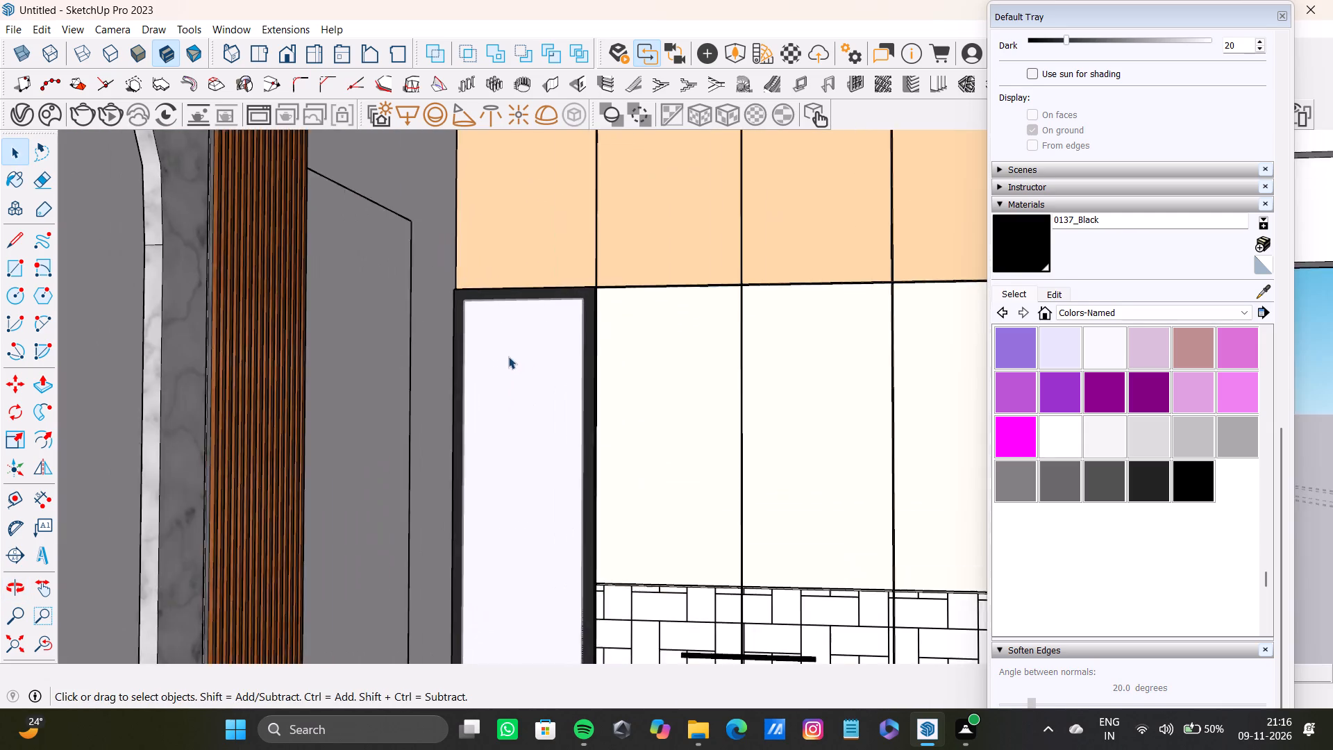
scroll(508, 356, up, 5)
double_click(526, 331)
double_click(531, 337)
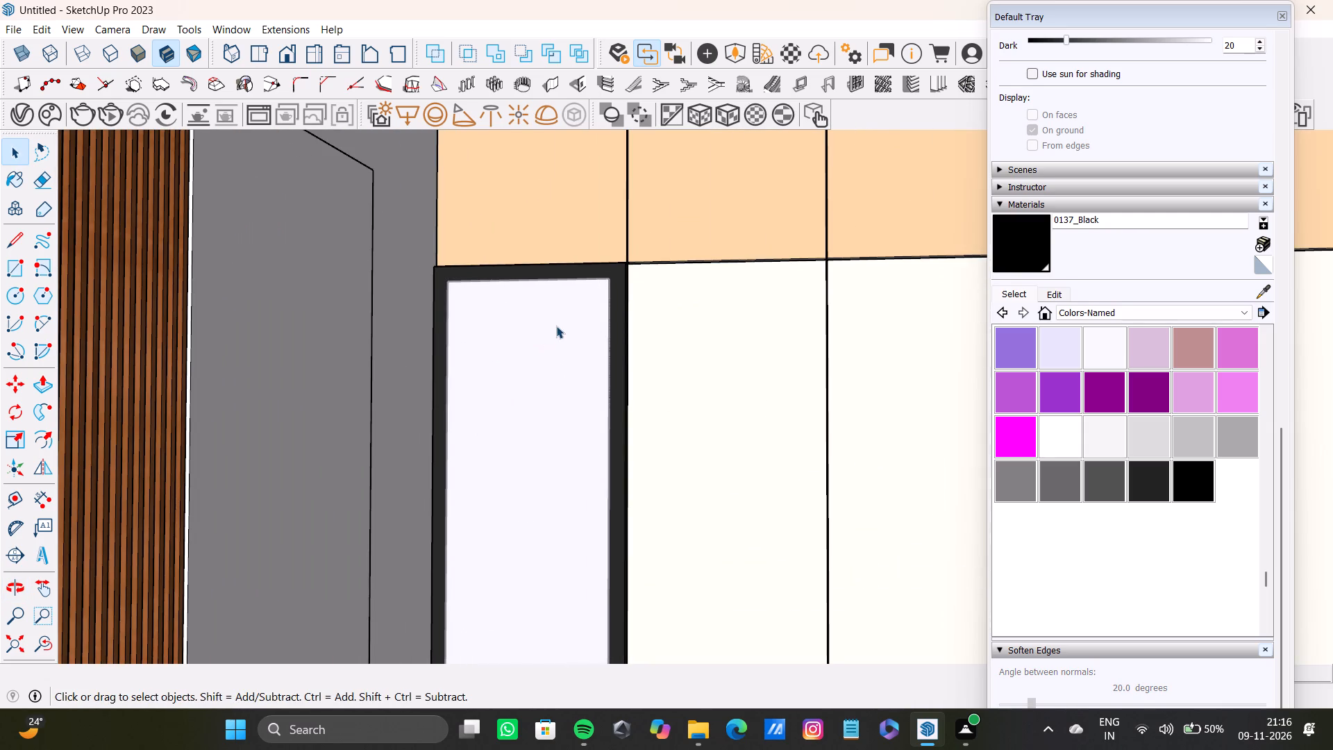
scroll(557, 327, down, 9)
middle_drag(557, 333, 440, 376)
scroll(541, 339, up, 17)
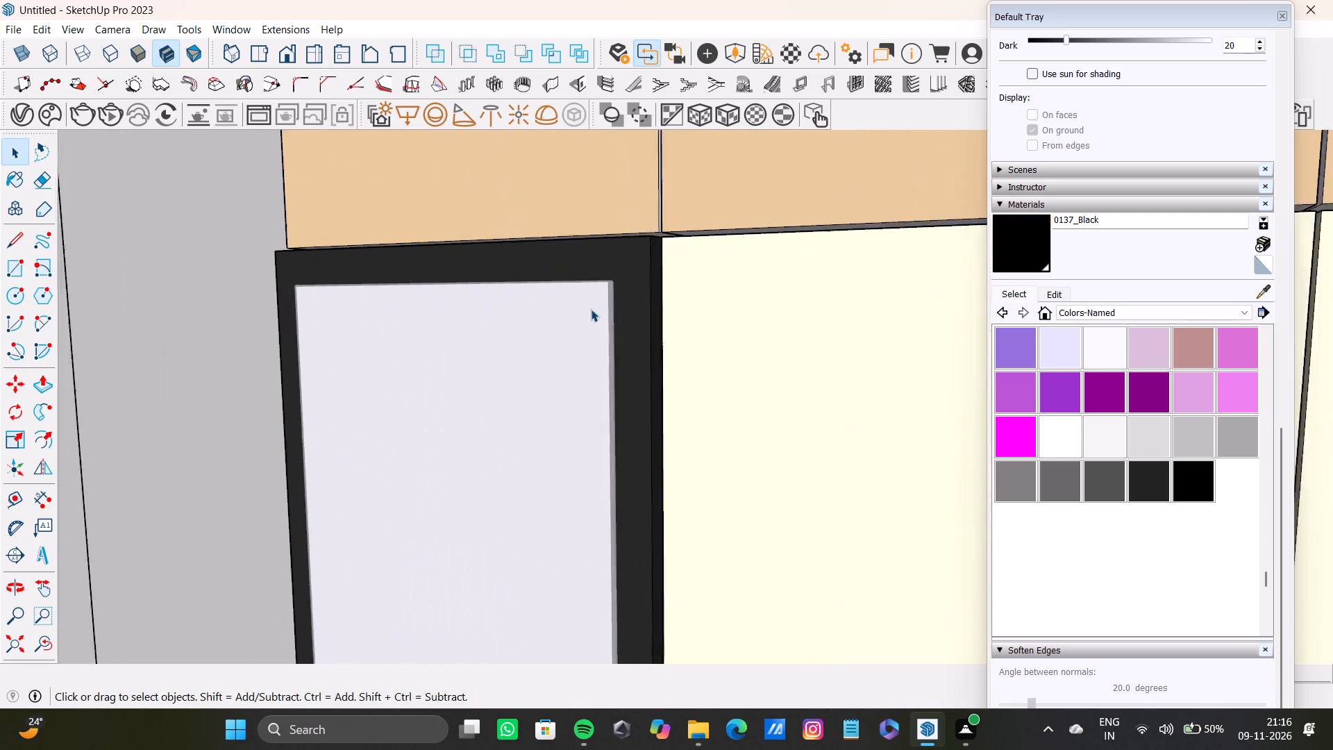
scroll(591, 309, up, 9)
middle_drag(612, 299, 589, 375)
double_click(577, 315)
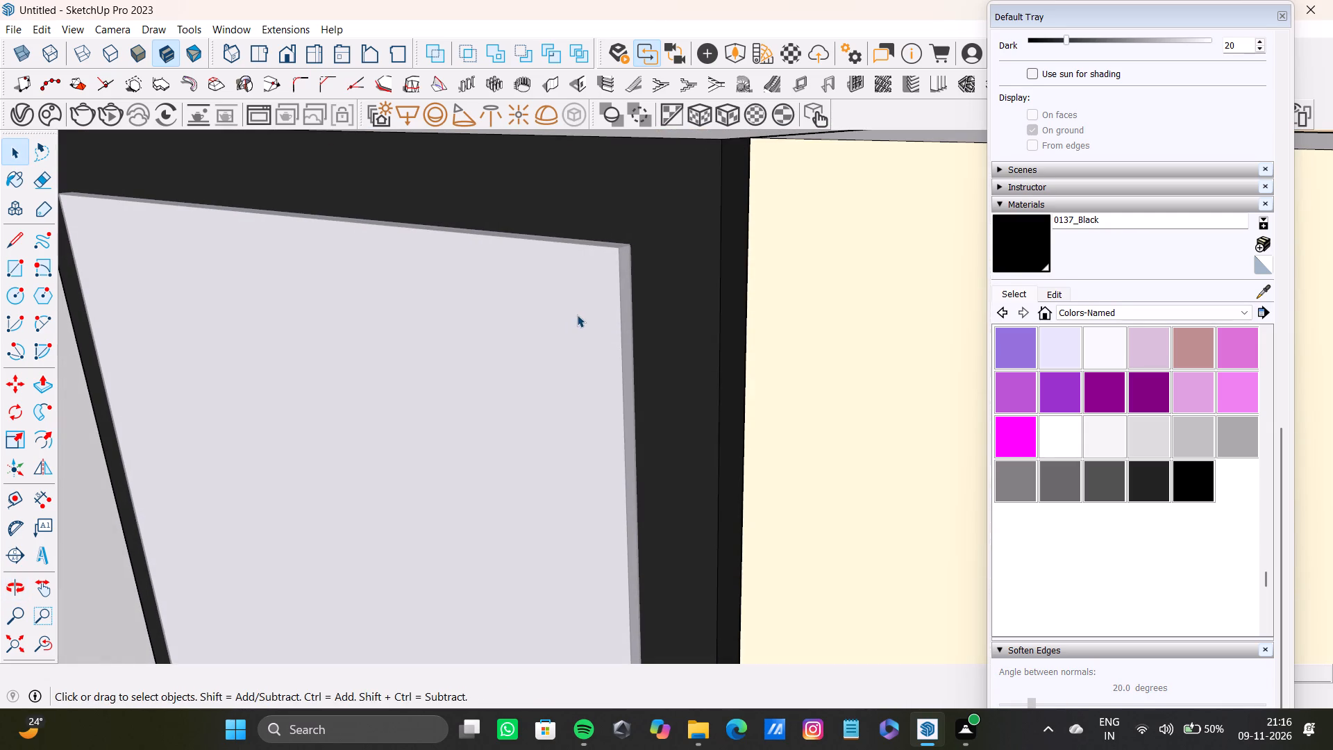
key(space)
Sample 0035_Tan from an upper cabinet front and paint the narrow side face in the gap above the narrow door's corner.
scroll(594, 335, down, 14)
scroll(604, 306, up, 11)
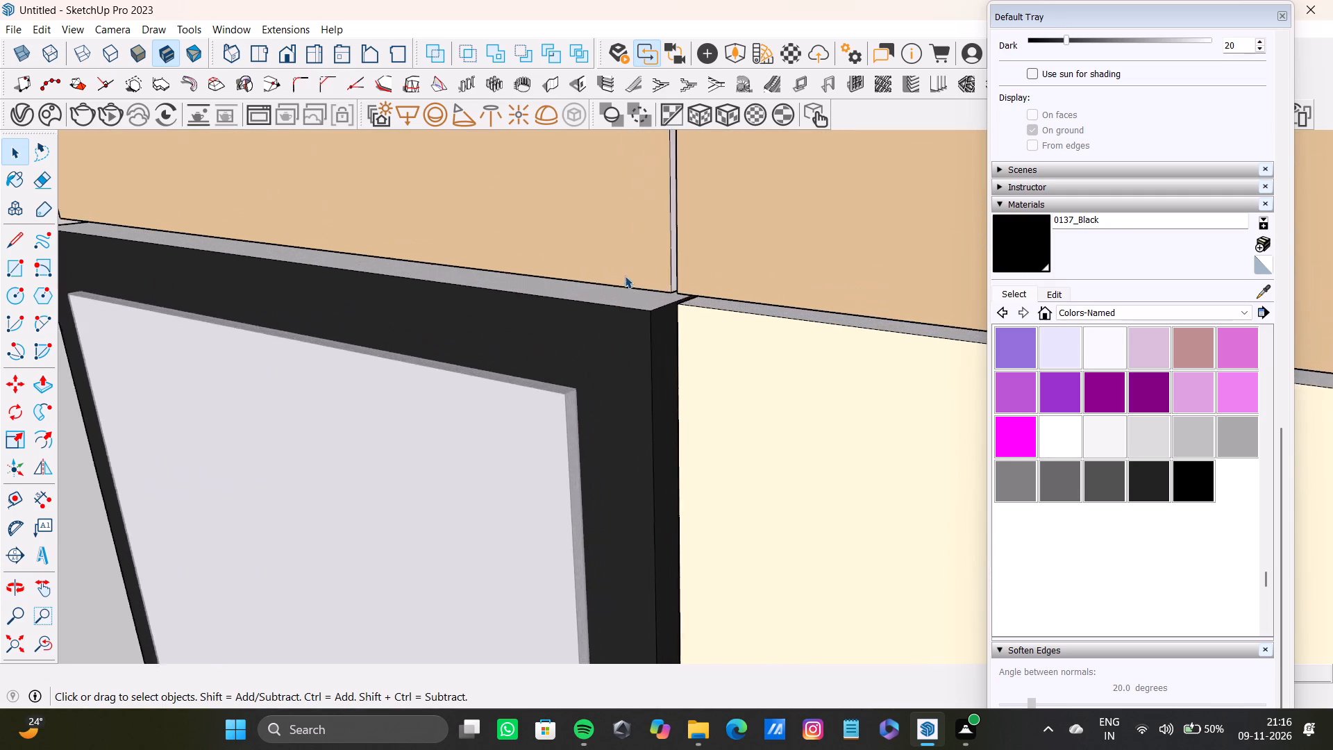
scroll(625, 276, up, 11)
double_click(707, 279)
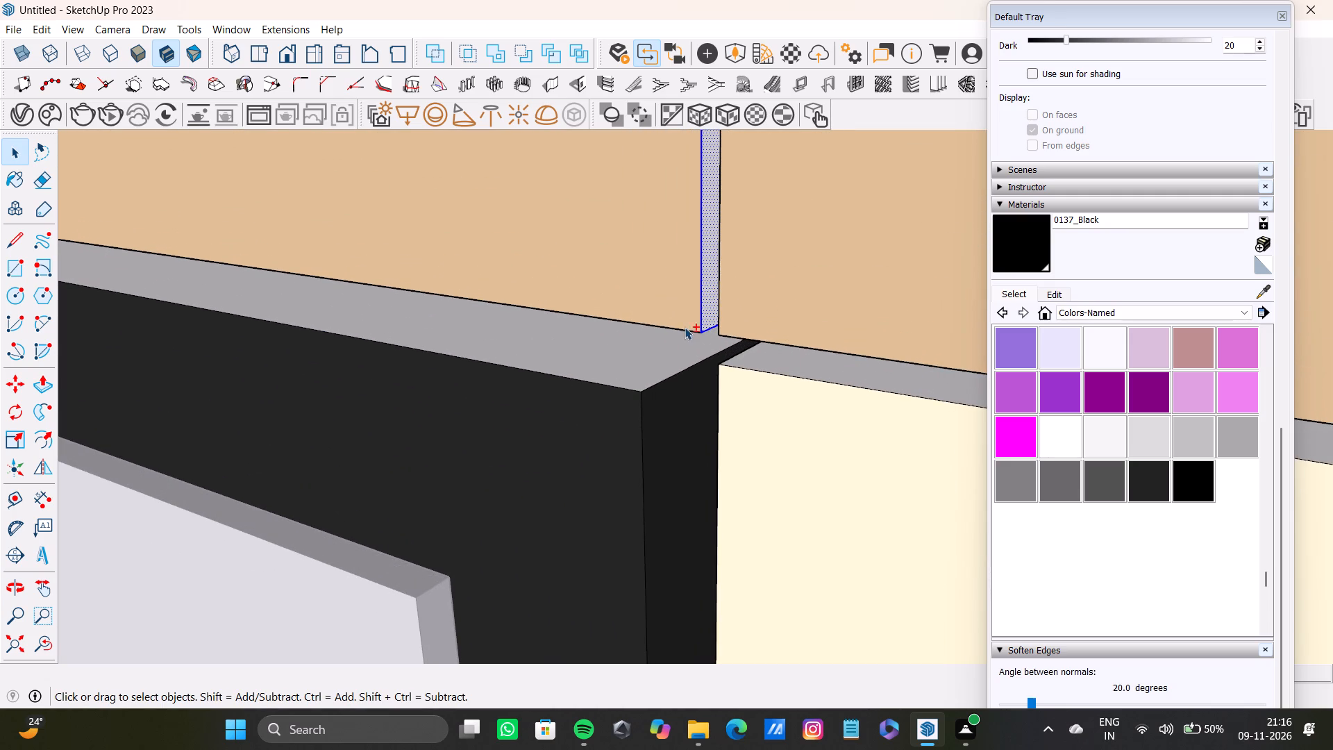
shift+double_click(773, 367)
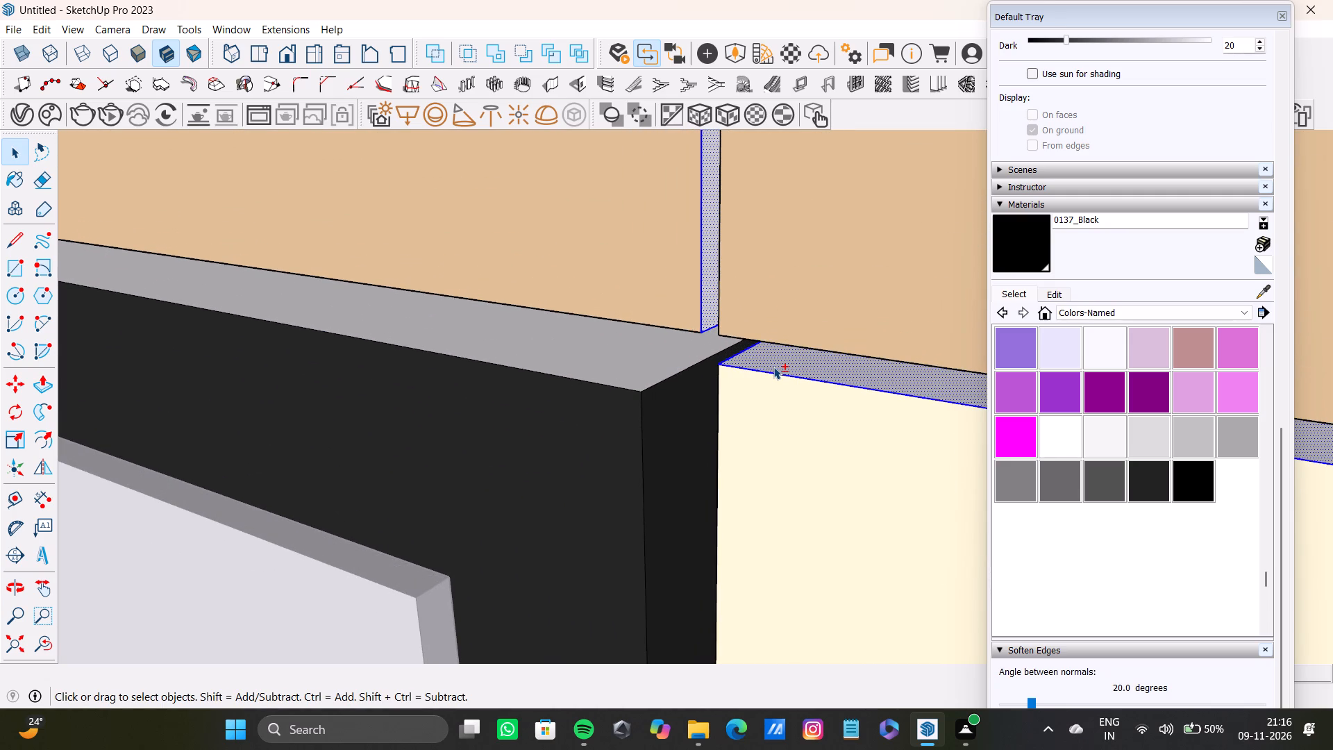
shift+scroll(773, 367, down, 4)
shift+click(773, 367)
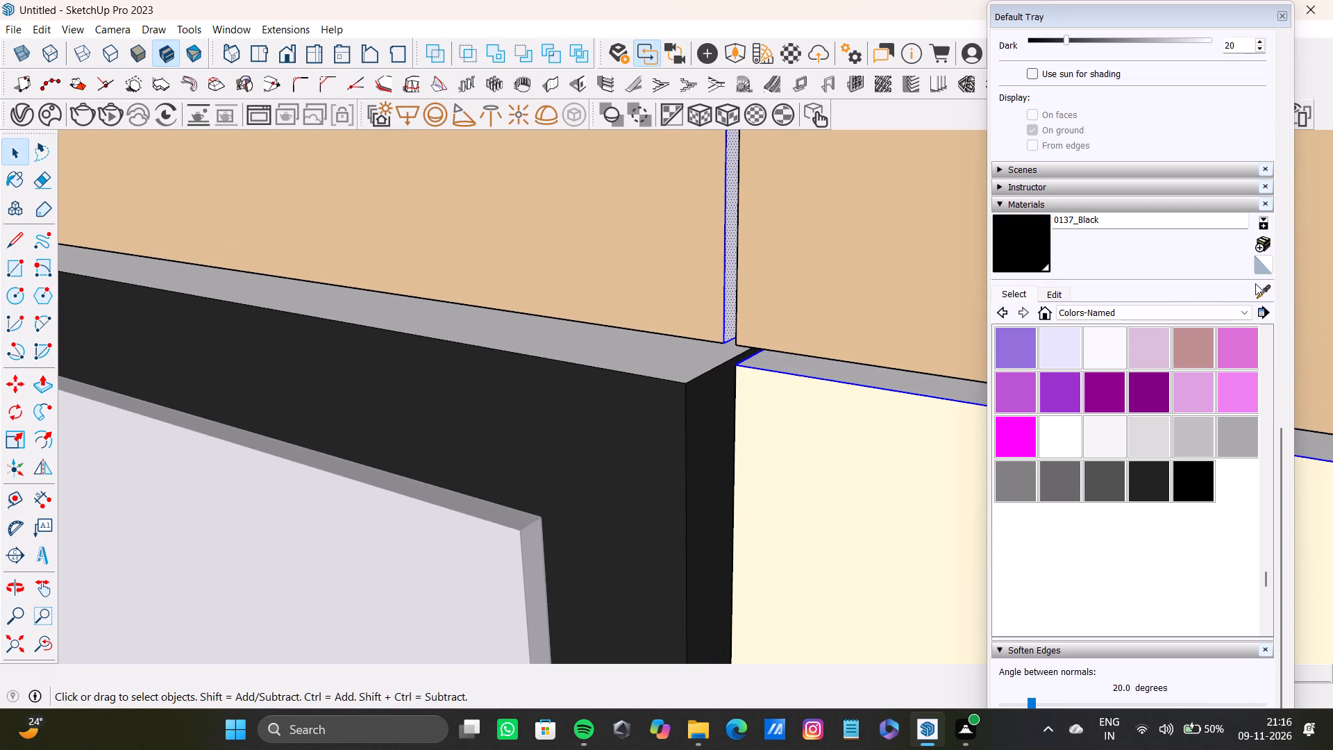
shift+click(1267, 293)
shift+click(676, 263)
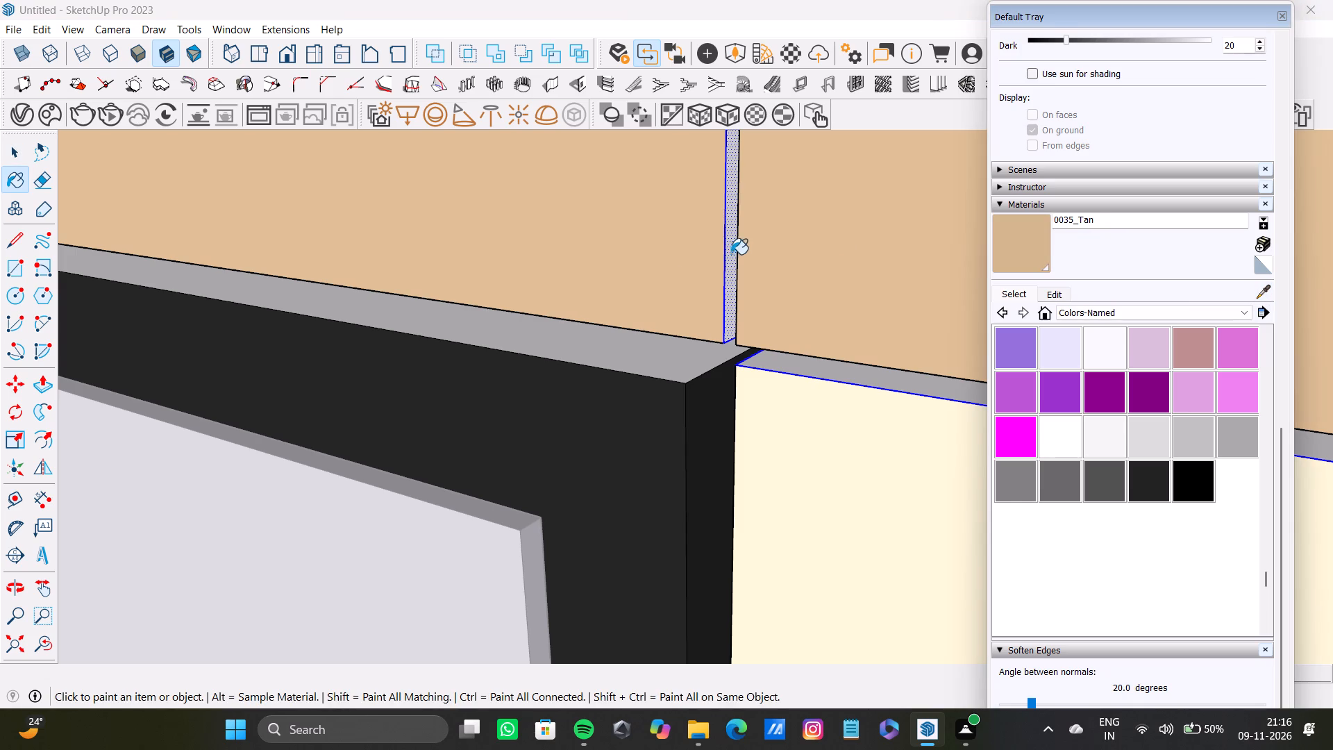
shift+click(726, 254)
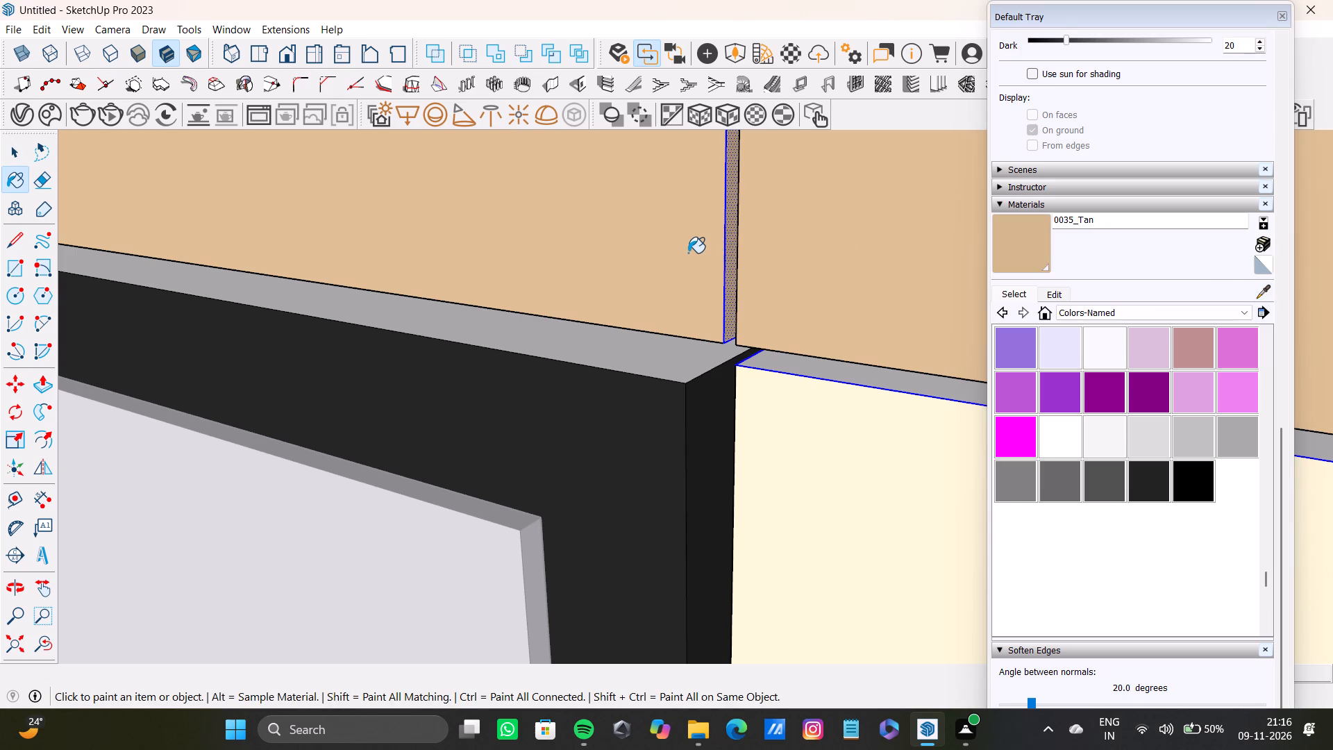
Paint the opposite side face in that same upper-cabinet gap with 0035_Tan.
scroll(688, 253, down, 4)
middle_drag(686, 257, 977, 322)
scroll(776, 286, down, 1)
scroll(764, 290, up, 9)
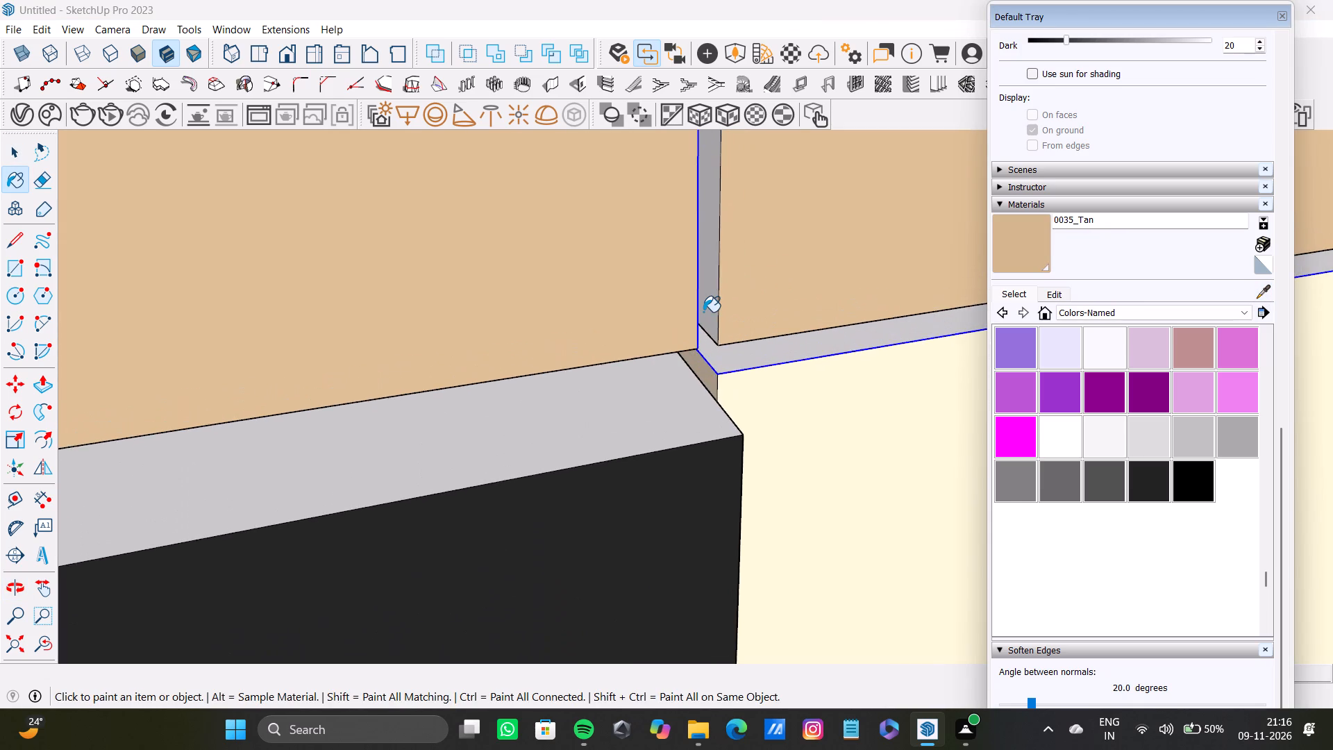
scroll(703, 312, up, 8)
key(space)
click(716, 306)
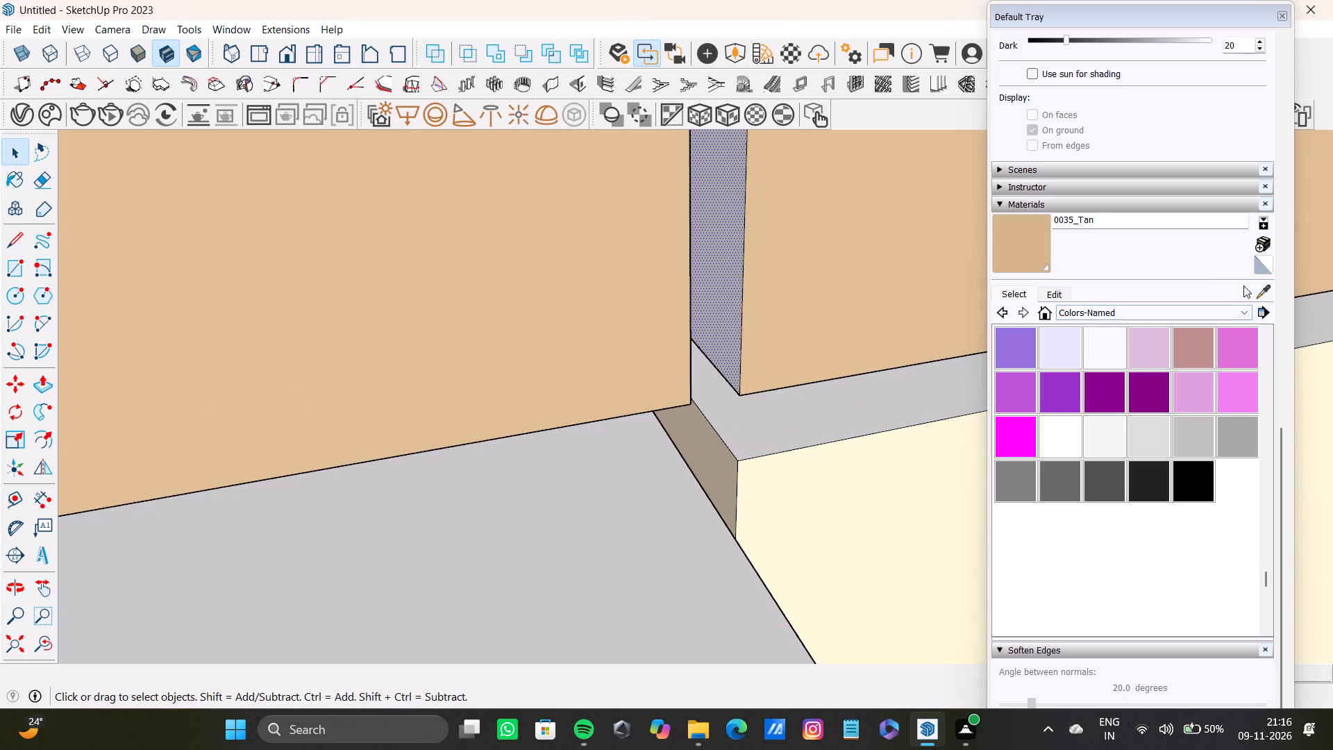
click(1060, 251)
click(1019, 231)
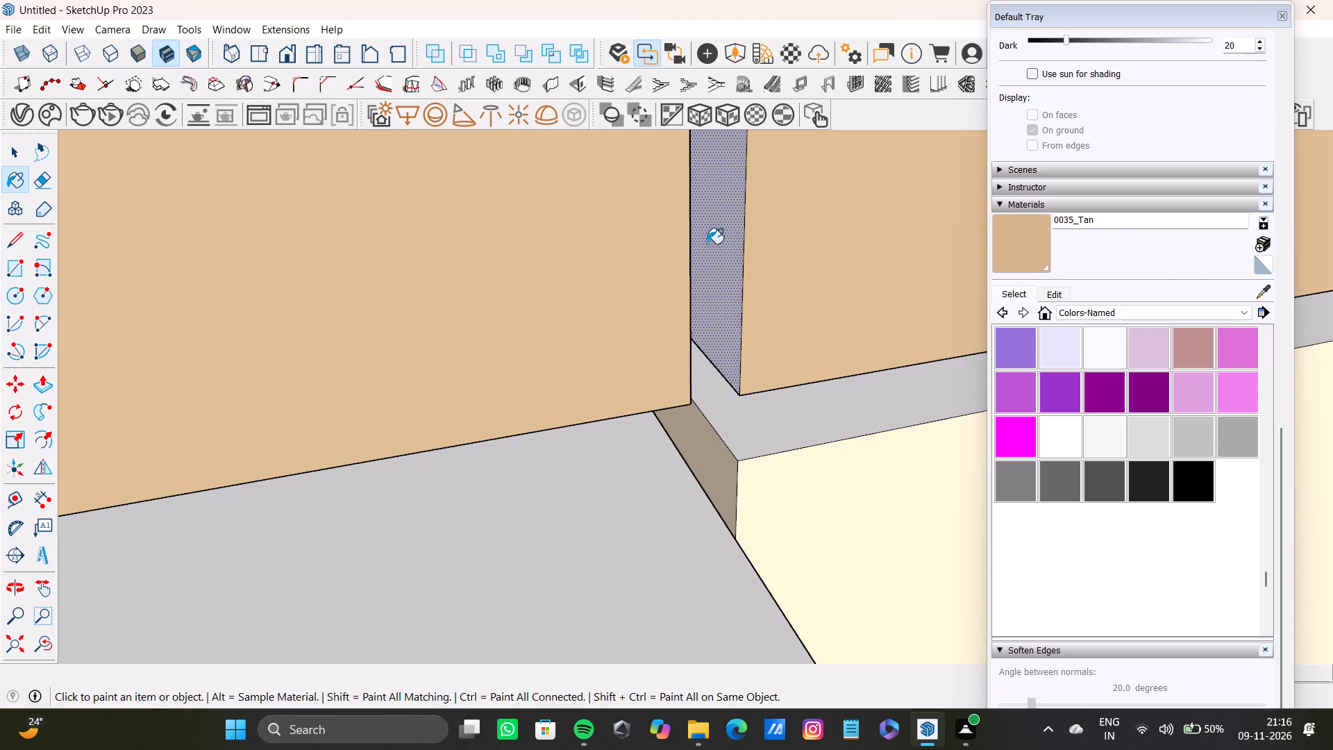
click(706, 246)
Paint the white side face in the second gap between the upper cabinets with 0035_Tan.
scroll(709, 248, down, 20)
scroll(709, 248, down, 5)
shift+scroll(720, 281, up, 1)
shift+middle_drag(720, 281, 378, 461)
shift+scroll(428, 474, down, 10)
shift+middle_drag(693, 358, 854, 377)
scroll(637, 386, up, 20)
scroll(637, 386, up, 10)
middle_drag(809, 442, 698, 401)
scroll(778, 417, up, 6)
key(space)
click(707, 428)
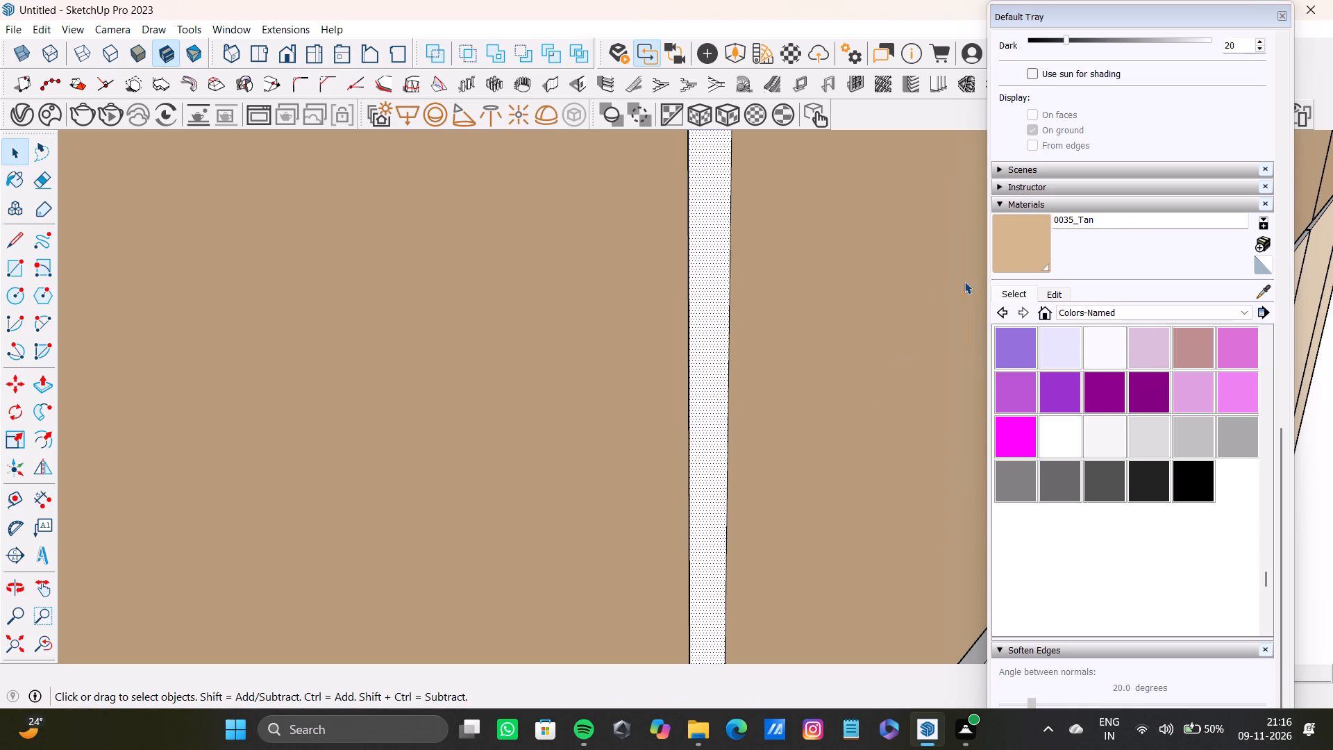
click(1013, 256)
click(710, 407)
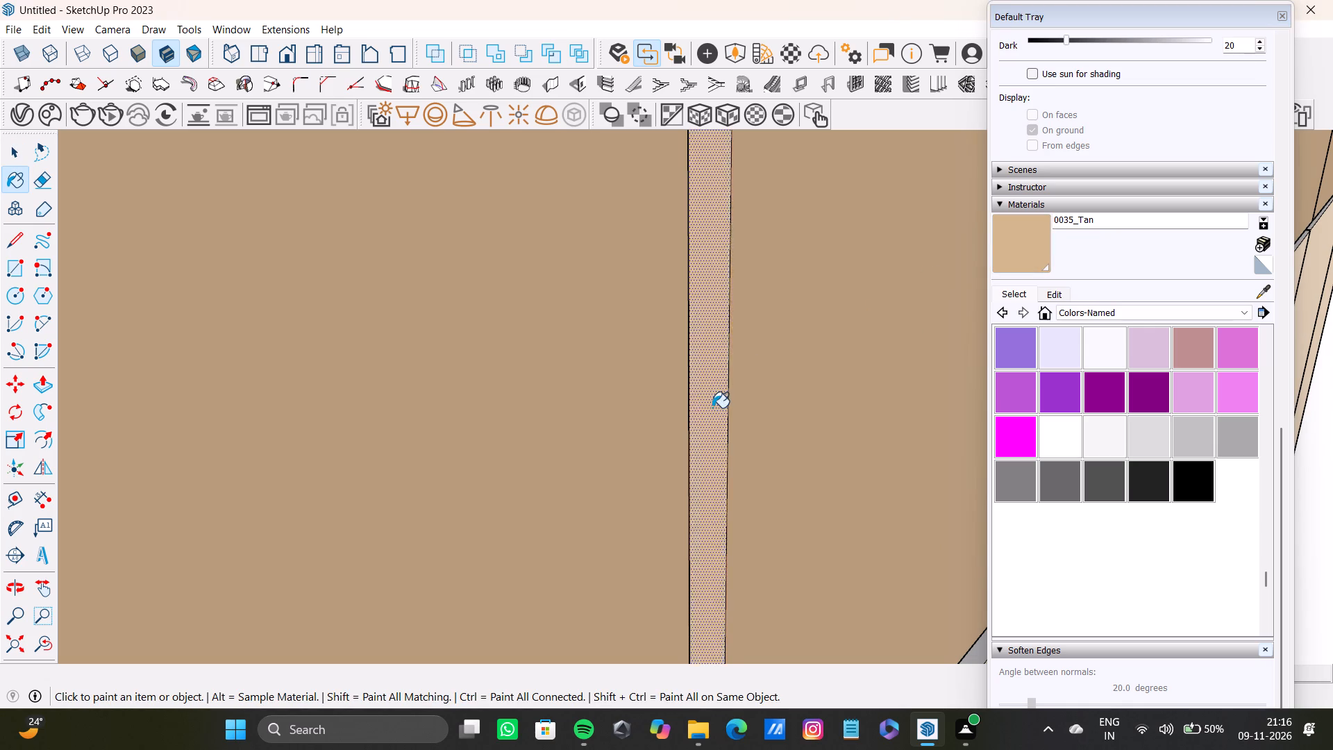
Paint the white side face in the third gap between the upper cabinets with 0035_Tan.
scroll(712, 407, down, 20)
scroll(712, 407, down, 2)
shift+middle_drag(755, 387, 503, 442)
shift+scroll(844, 286, down, 1)
shift+middle_drag(844, 286, 809, 299)
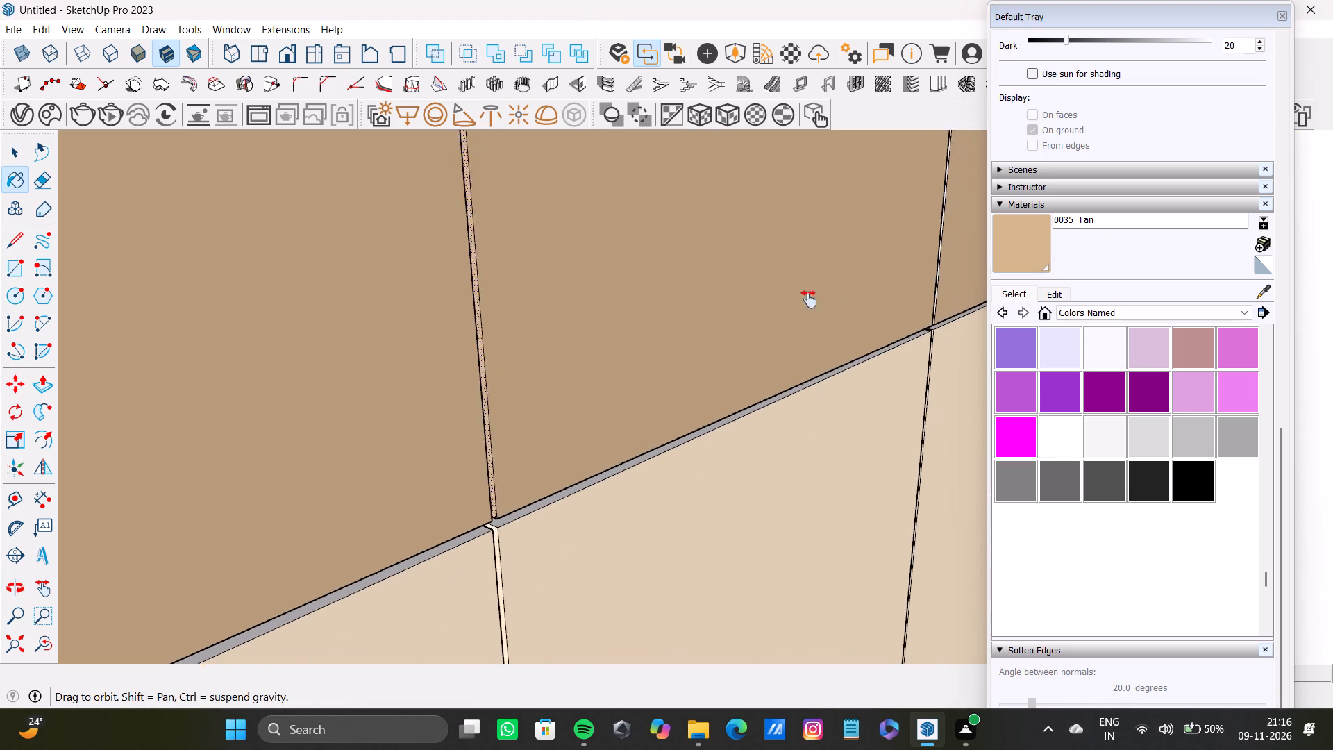
shift+middle_drag(809, 299, 666, 329)
shift+scroll(791, 294, up, 20)
shift+scroll(791, 294, up, 3)
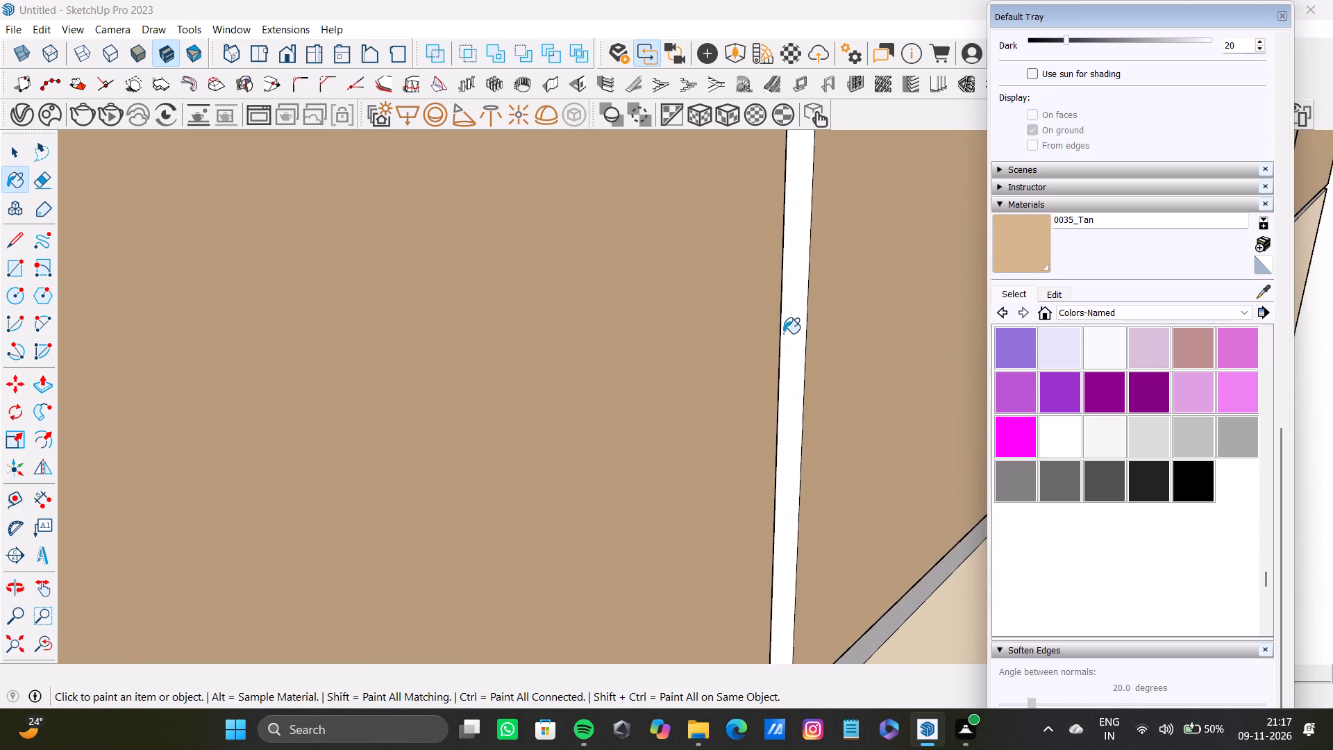
shift+scroll(783, 333, up, 7)
key(space)
click(787, 335)
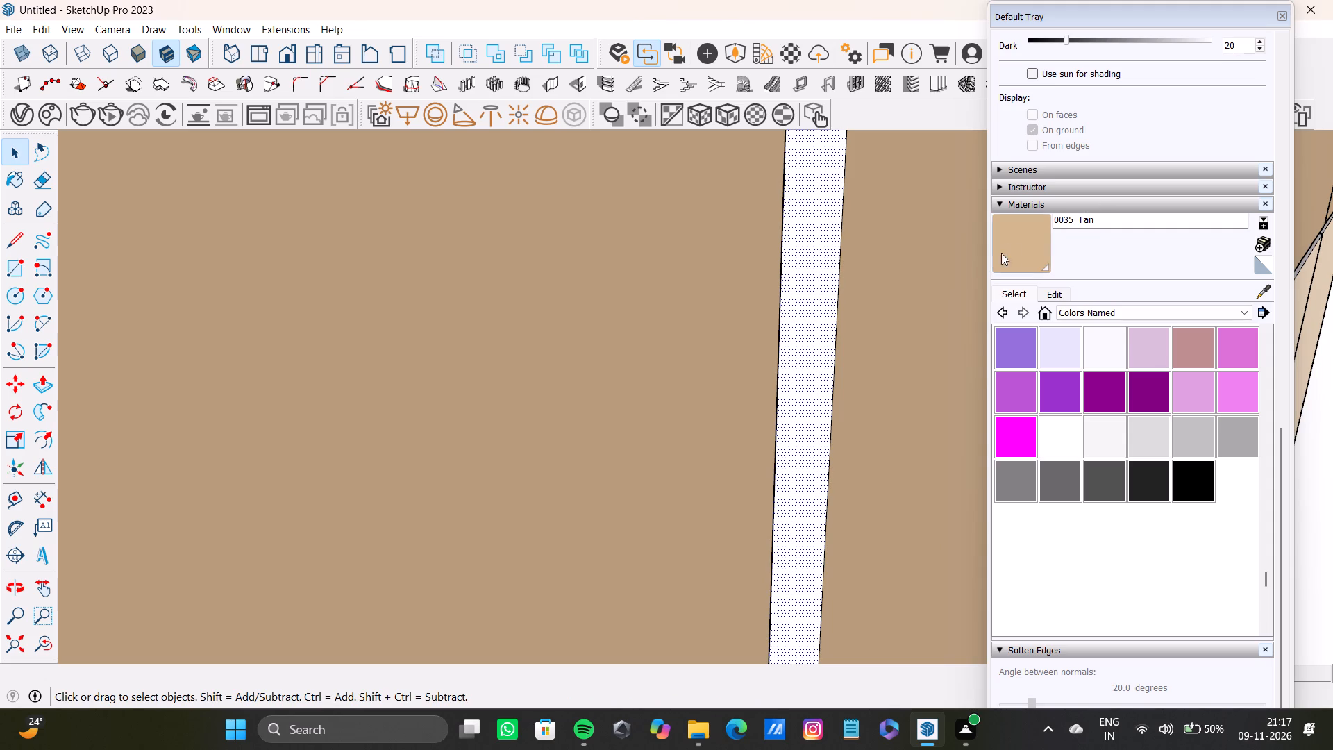
click(1009, 245)
click(804, 288)
Paint the white side face in the last upper-cabinet gap, nearest the door opening, with 0035_Tan.
scroll(799, 283, down, 19)
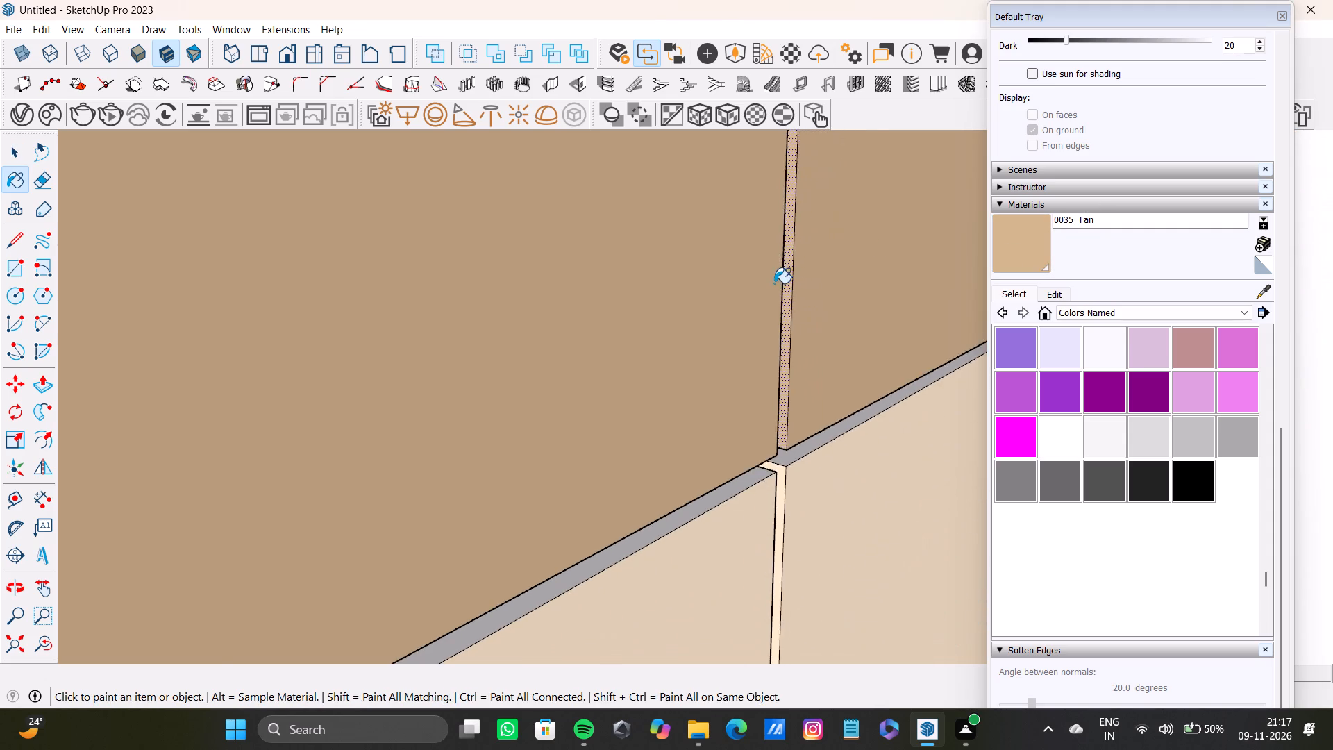
scroll(774, 283, down, 5)
scroll(773, 285, up, 1)
scroll(771, 285, down, 20)
scroll(771, 285, down, 5)
scroll(771, 284, up, 1)
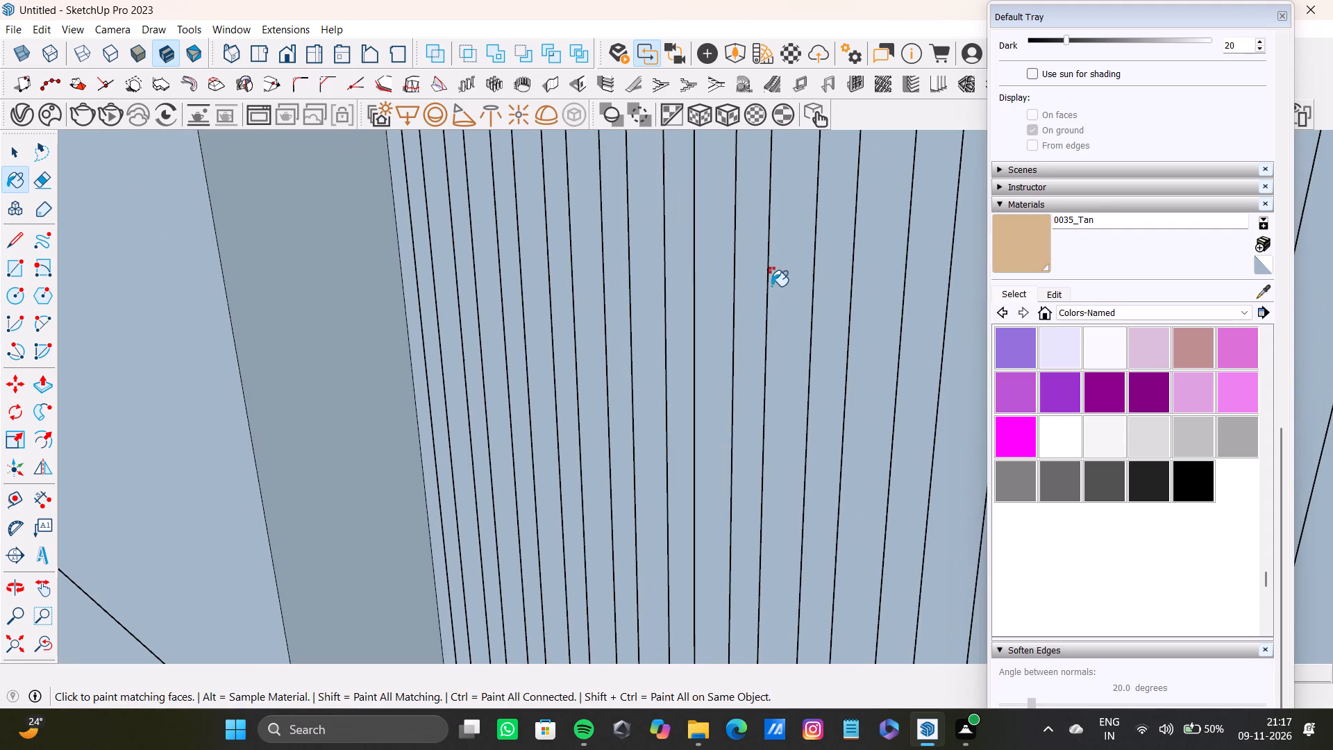
shift+middle_click(771, 286)
click(8, 640)
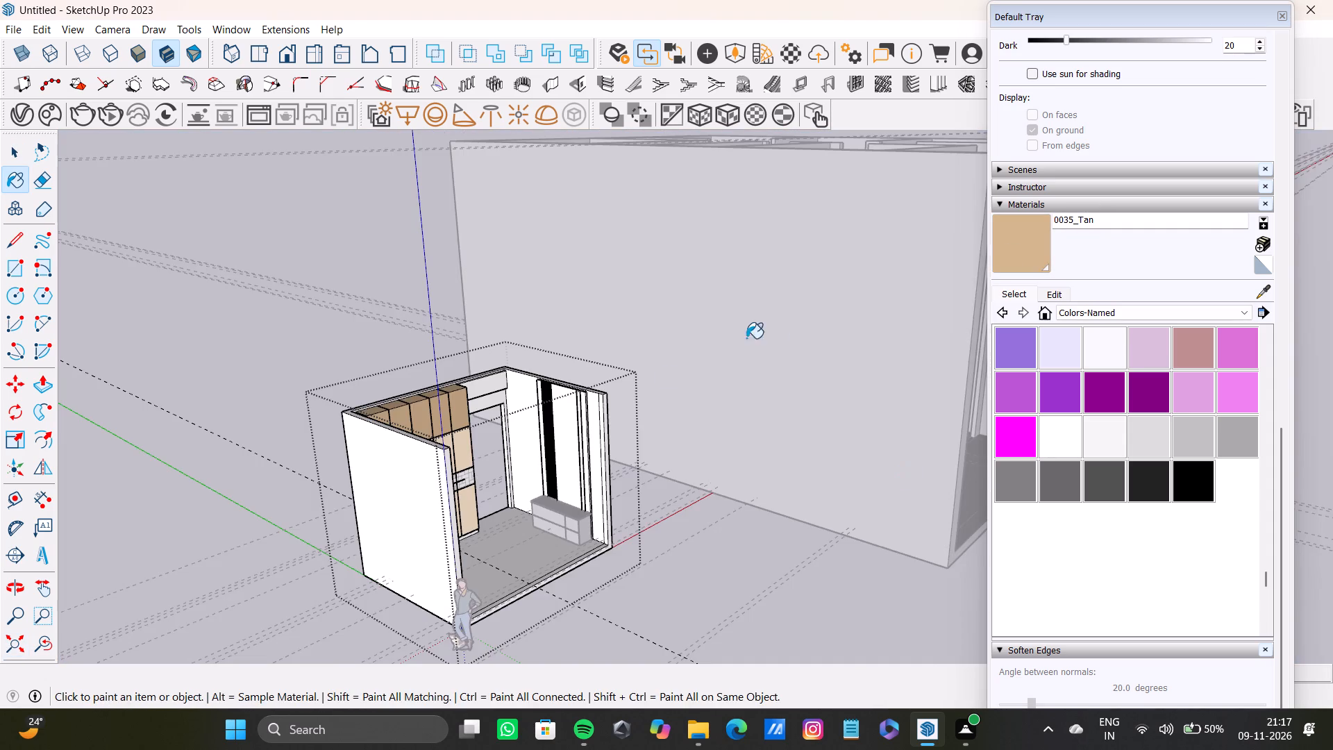
scroll(324, 444, up, 20)
scroll(324, 444, up, 7)
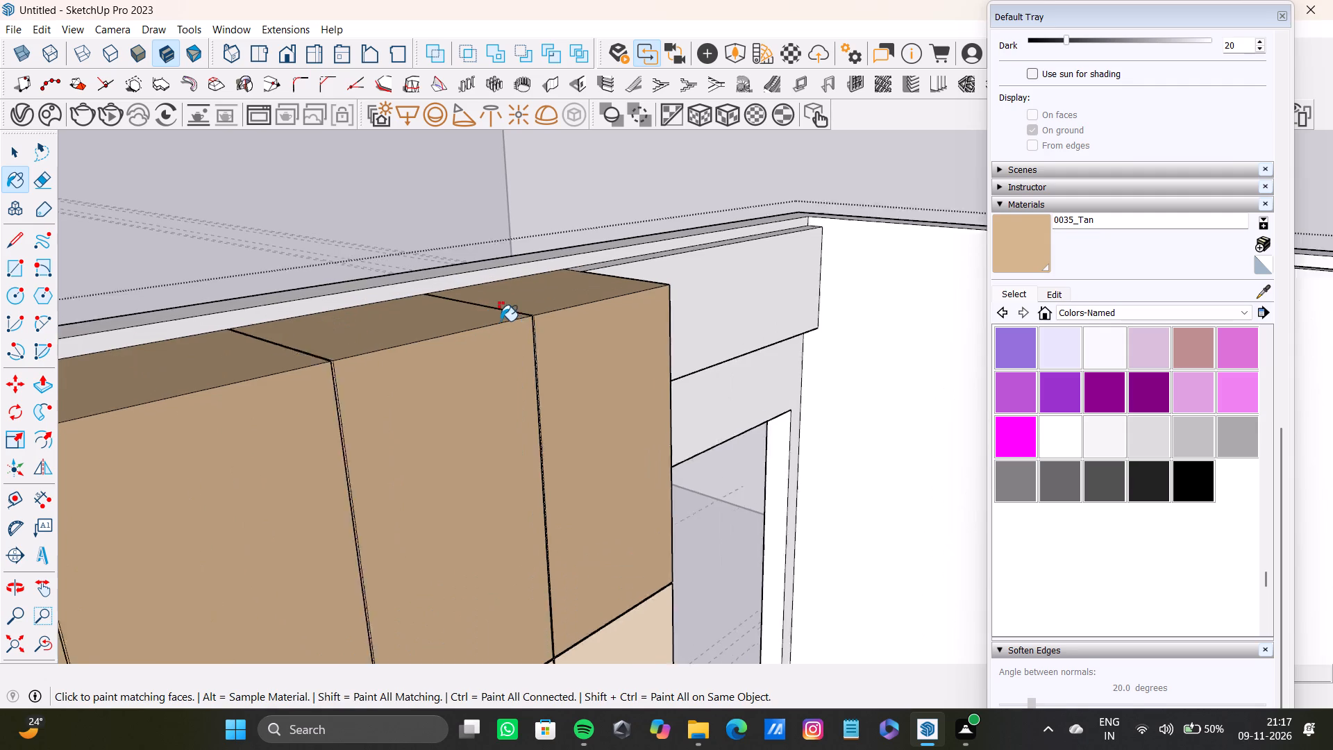
scroll(501, 321, up, 20)
scroll(501, 321, up, 2)
key(space)
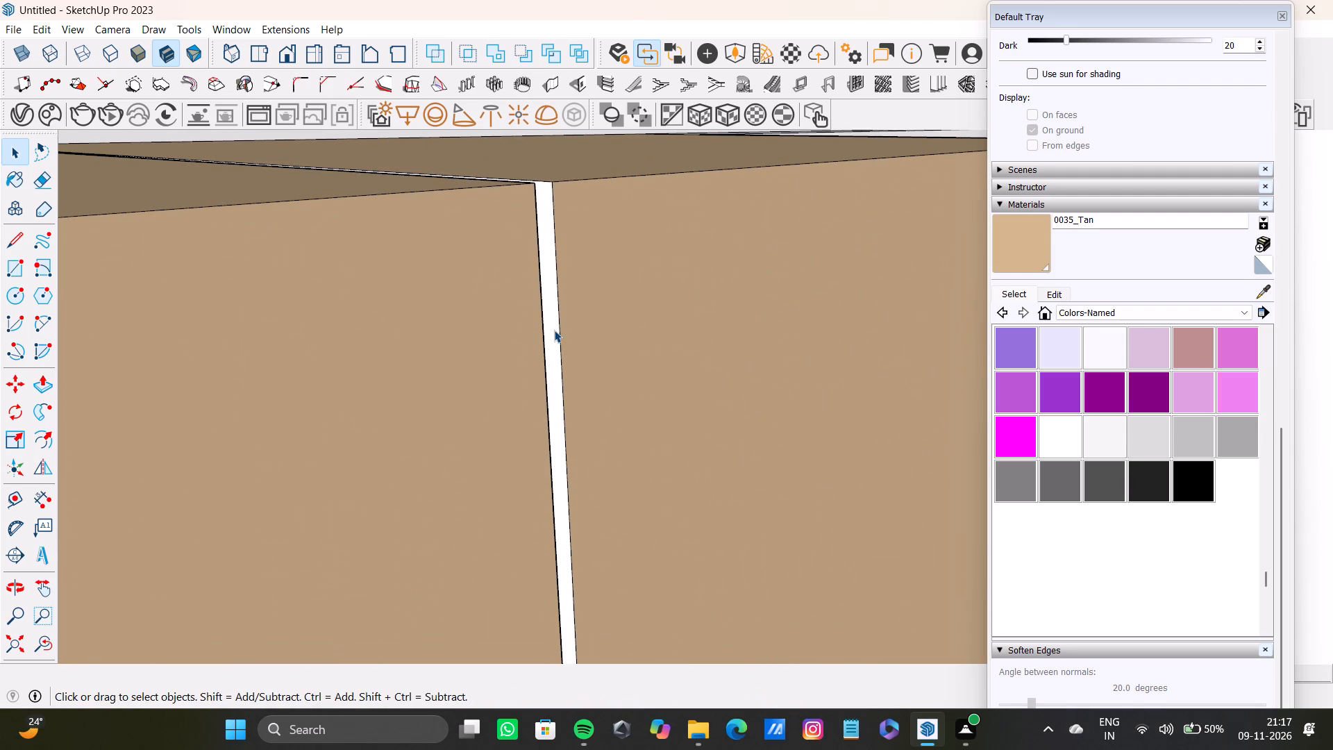
click(554, 330)
click(1034, 233)
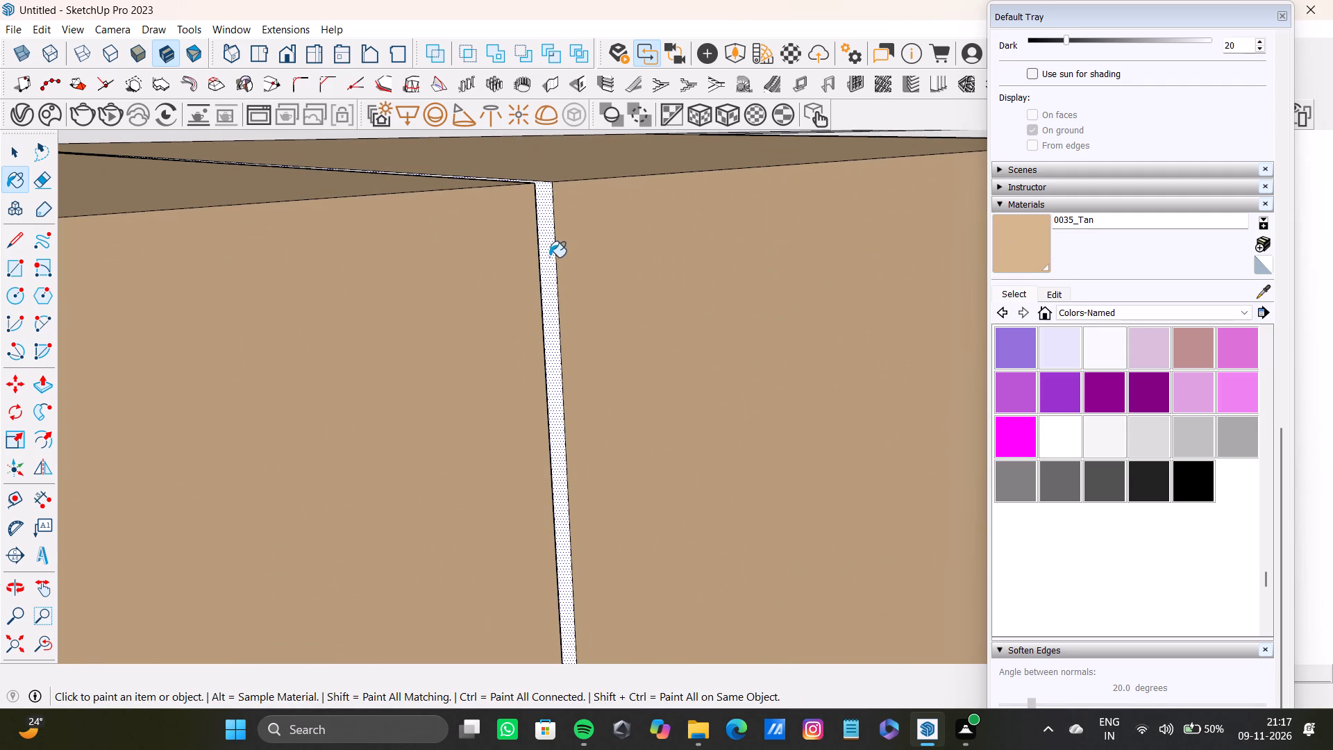
click(547, 259)
Examine the tops, exposed end and gaps of the tan upper cabinets for faces left unpainted.
scroll(535, 264, down, 20)
scroll(535, 264, down, 1)
middle_drag(753, 331, 718, 331)
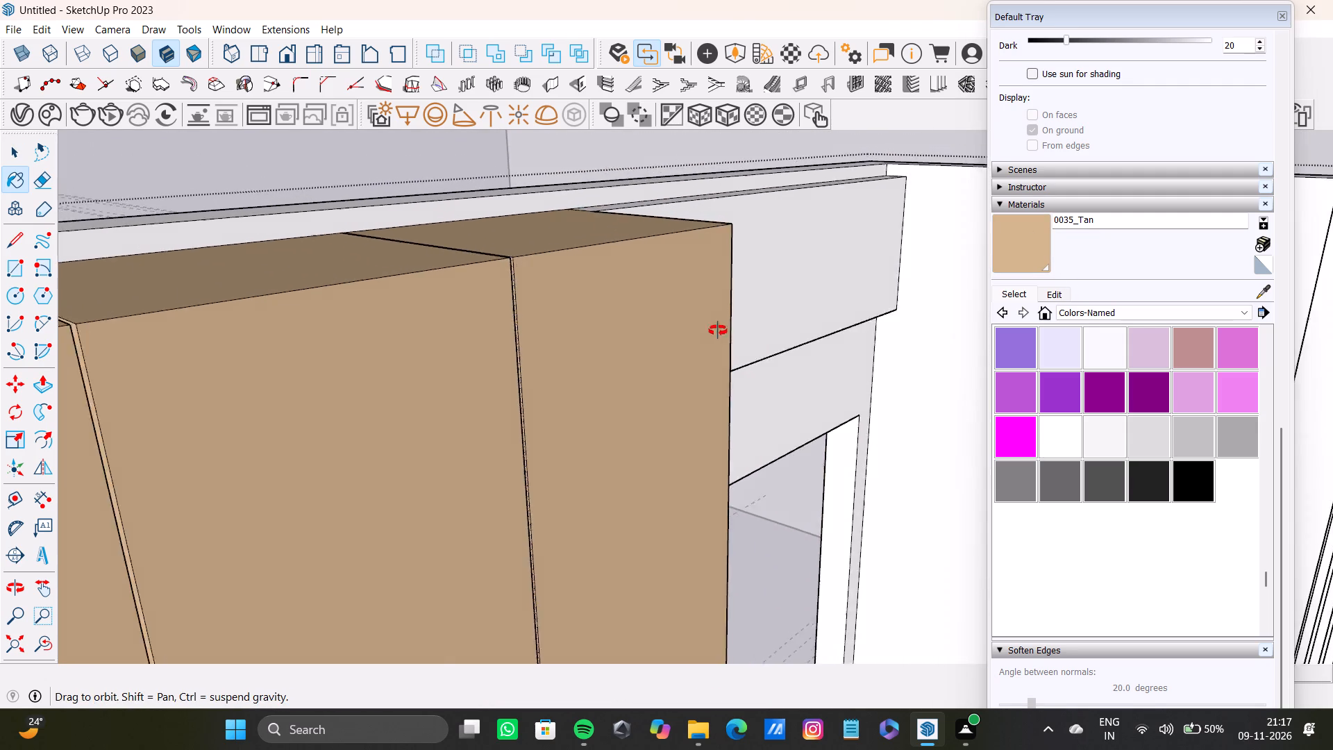
middle_drag(718, 331, 368, 408)
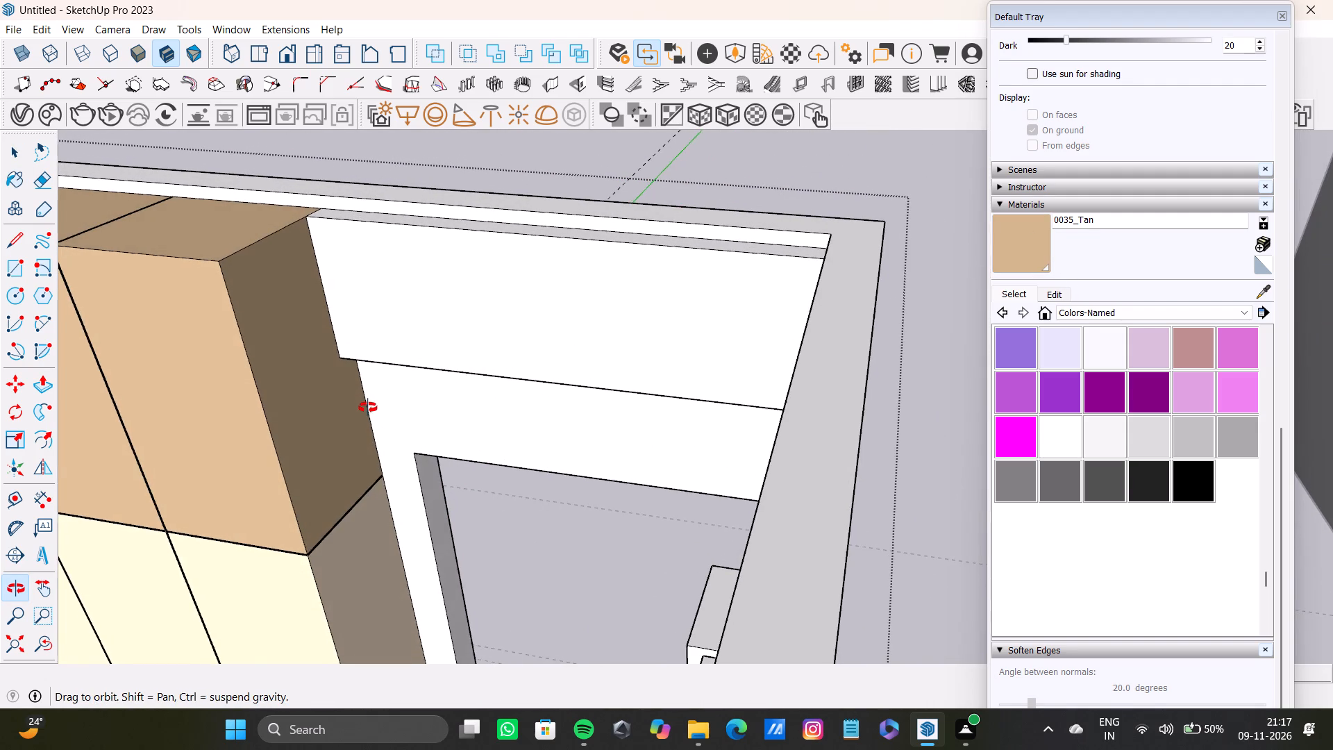
middle_drag(368, 408, 932, 438)
scroll(305, 291, up, 4)
middle_drag(582, 347, 952, 458)
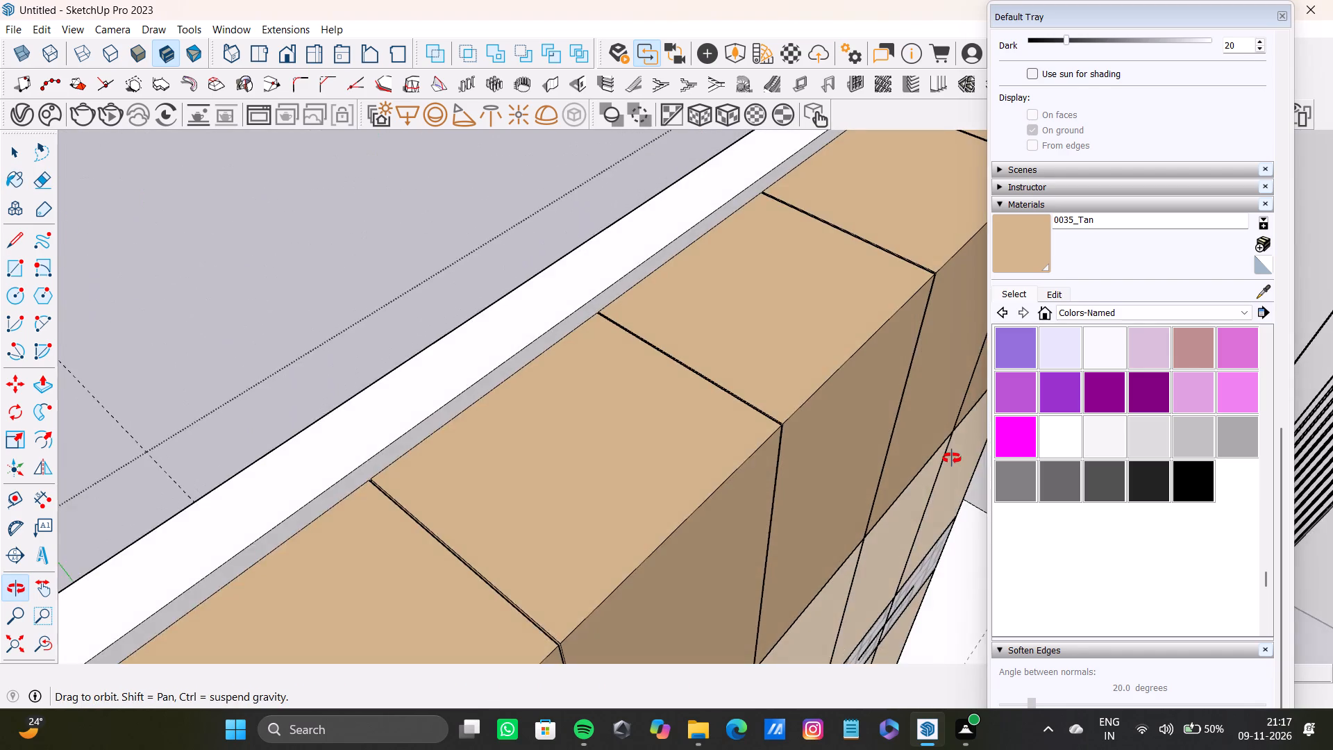
middle_drag(952, 458, 741, 446)
scroll(749, 317, up, 11)
scroll(796, 317, down, 3)
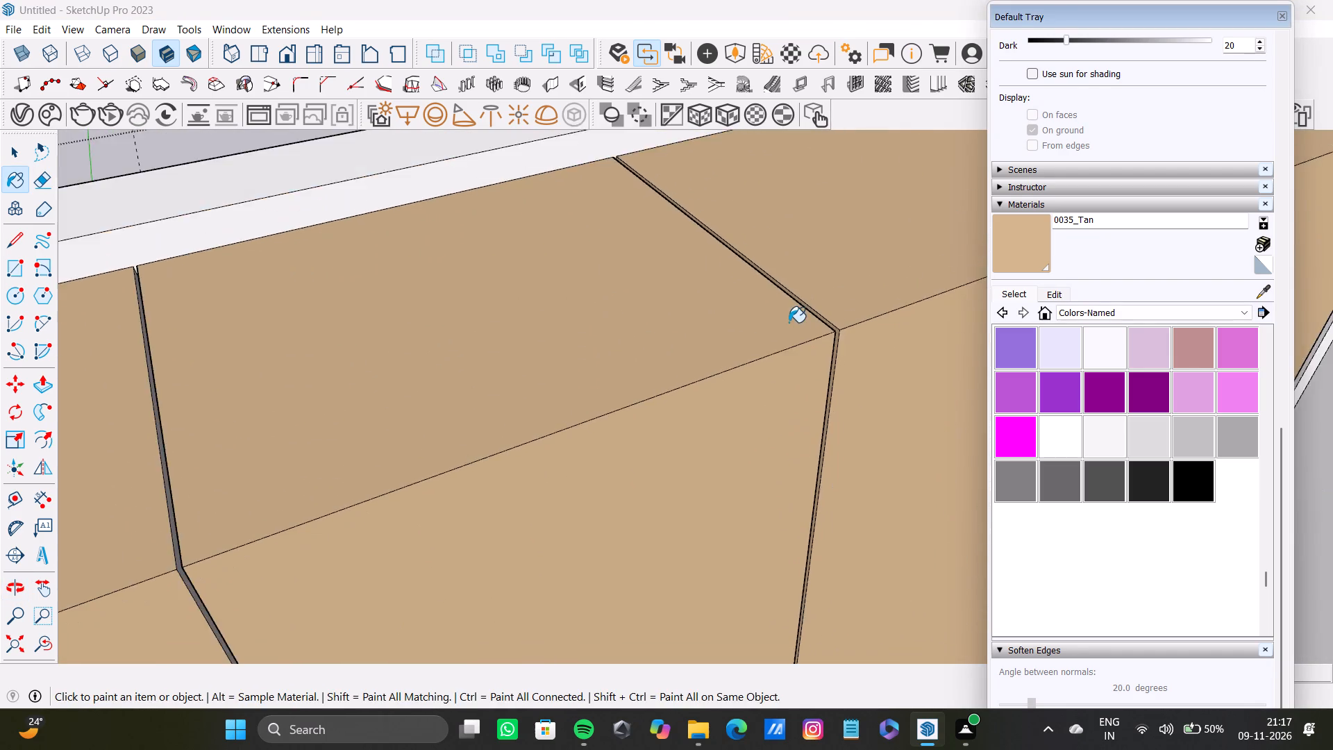
scroll(789, 322, down, 8)
shift+middle_drag(562, 398, 604, 319)
scroll(528, 365, up, 7)
scroll(530, 360, down, 9)
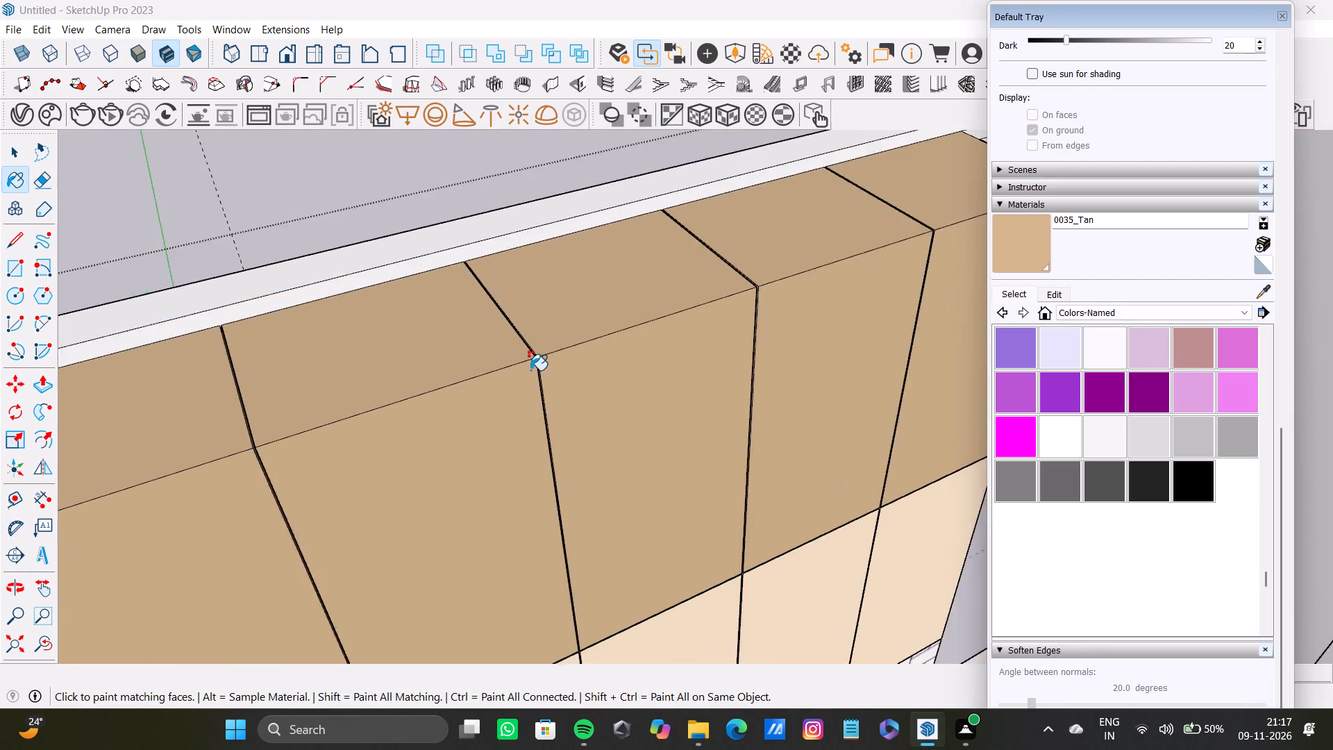
scroll(530, 370, down, 18)
shift+middle_drag(562, 419, 535, 426)
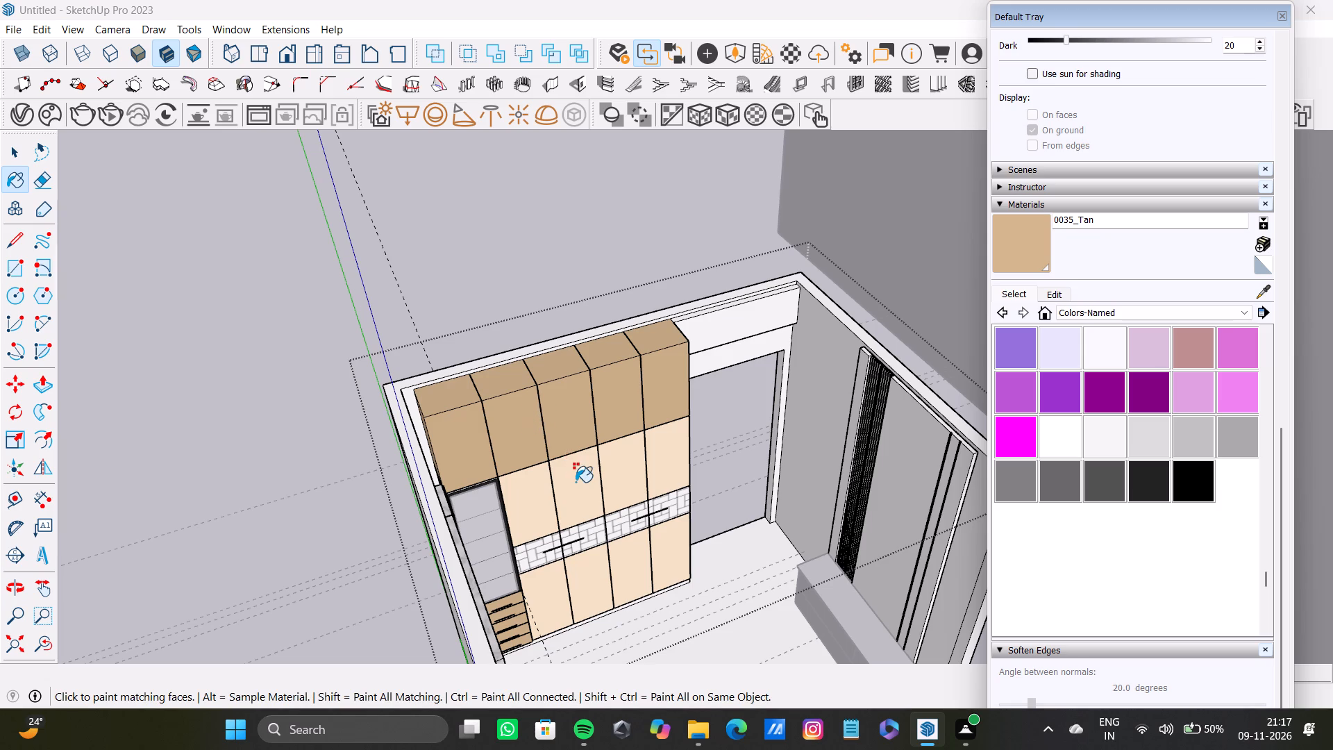
Close the room group open for editing, leaving nothing selected.
key(space)
scroll(461, 561, up, 13)
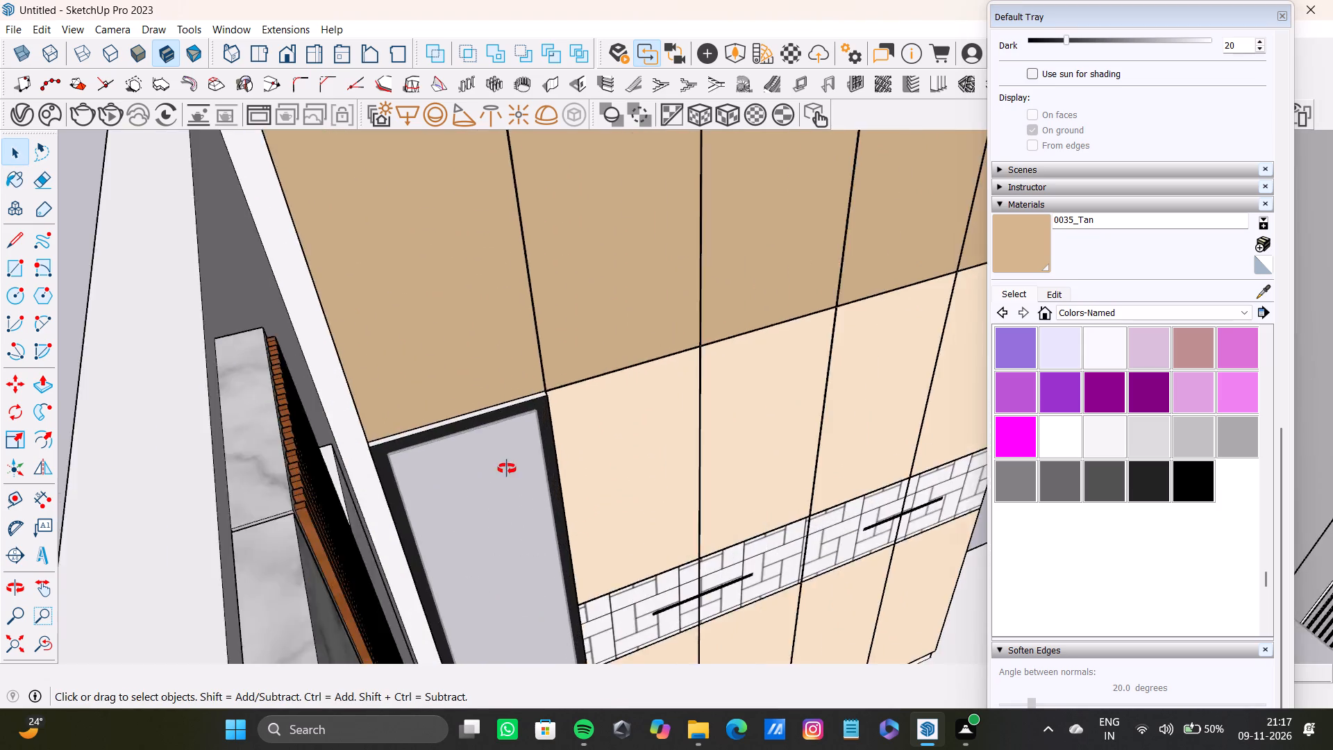
middle_drag(507, 469, 412, 510)
scroll(403, 472, down, 12)
middle_click(396, 476)
click(587, 253)
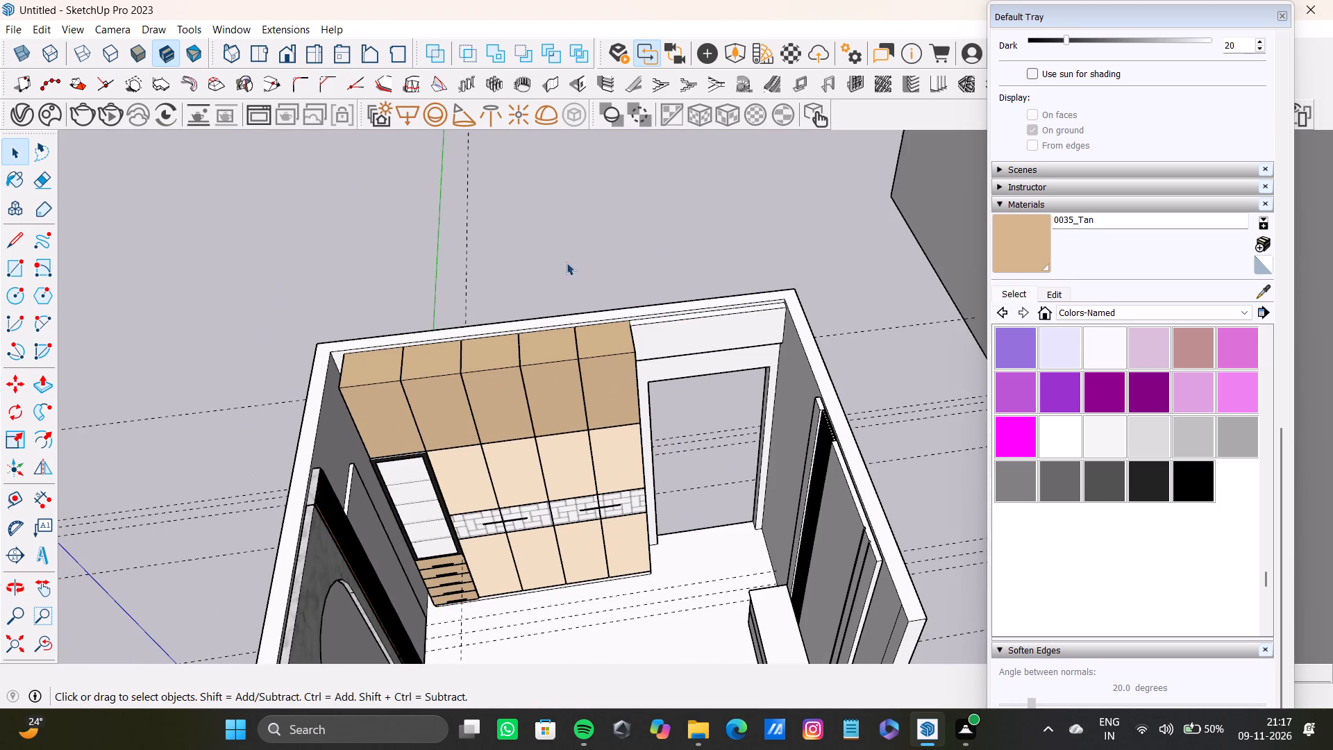
key(space)
Open the wardrobe front group for editing and select the white top face of the blanched-almond door beside the narrow door.
scroll(354, 461, up, 6)
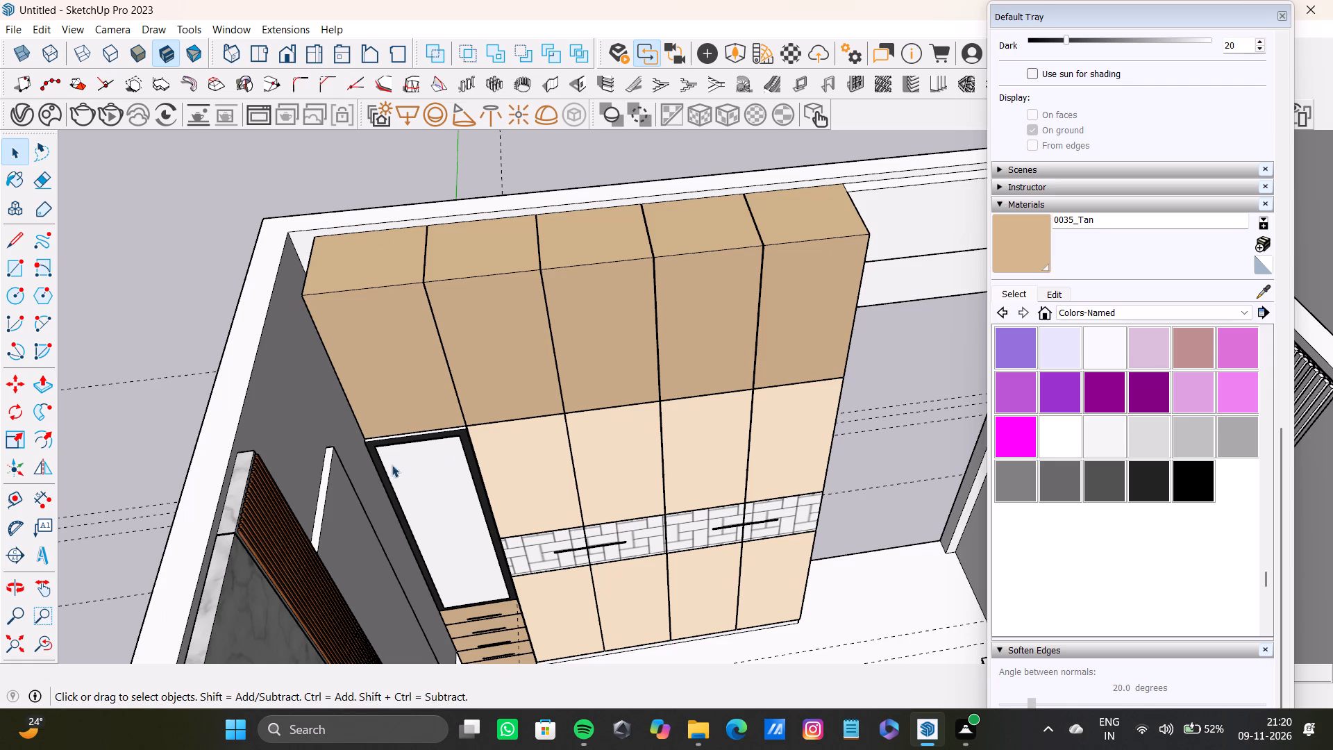
scroll(417, 458, up, 16)
middle_drag(493, 416, 476, 387)
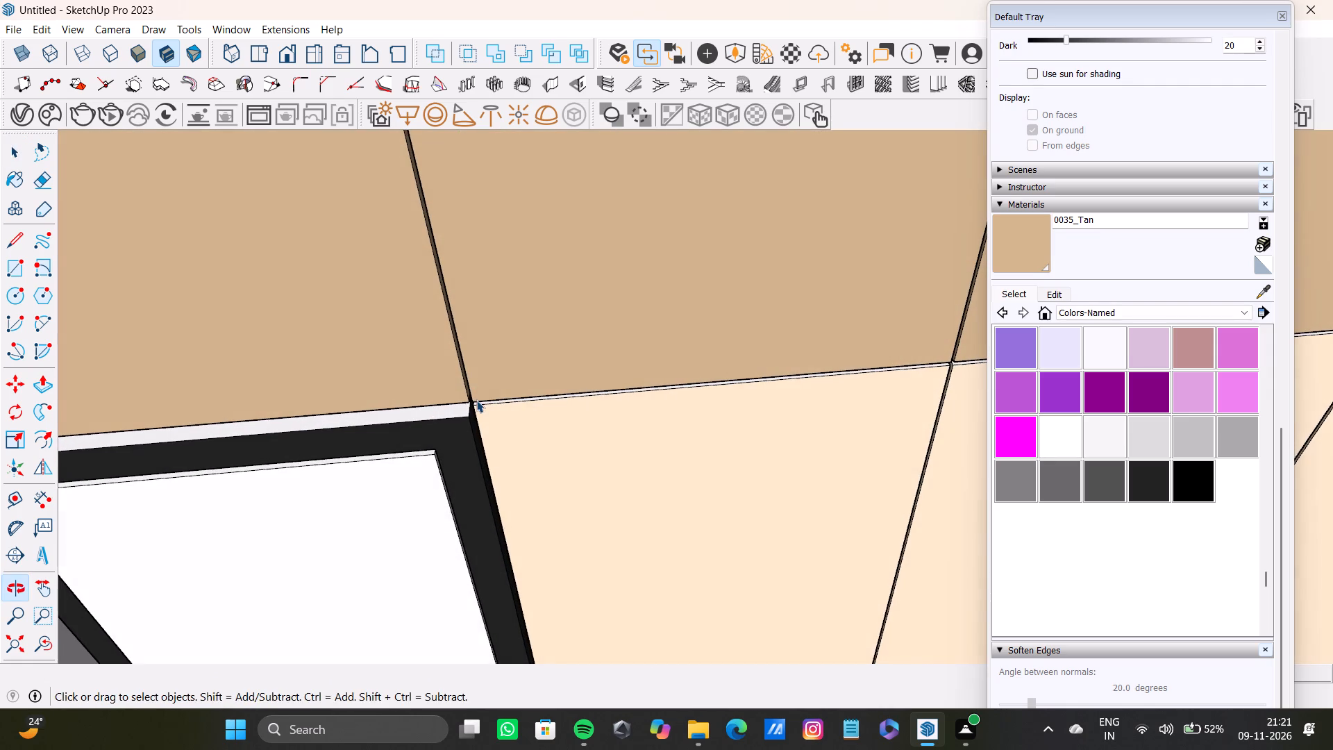
scroll(471, 419, up, 10)
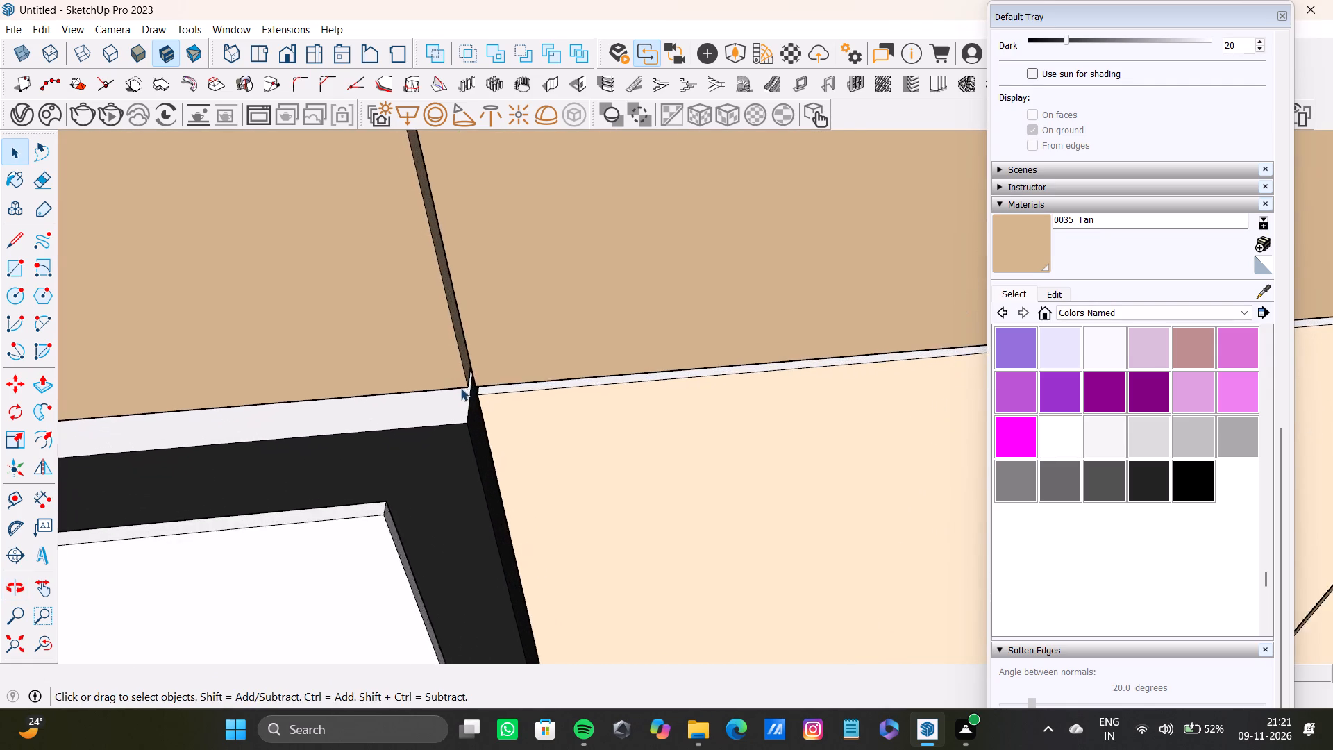
scroll(461, 388, up, 6)
middle_drag(460, 391, 538, 358)
scroll(502, 424, up, 7)
click(513, 410)
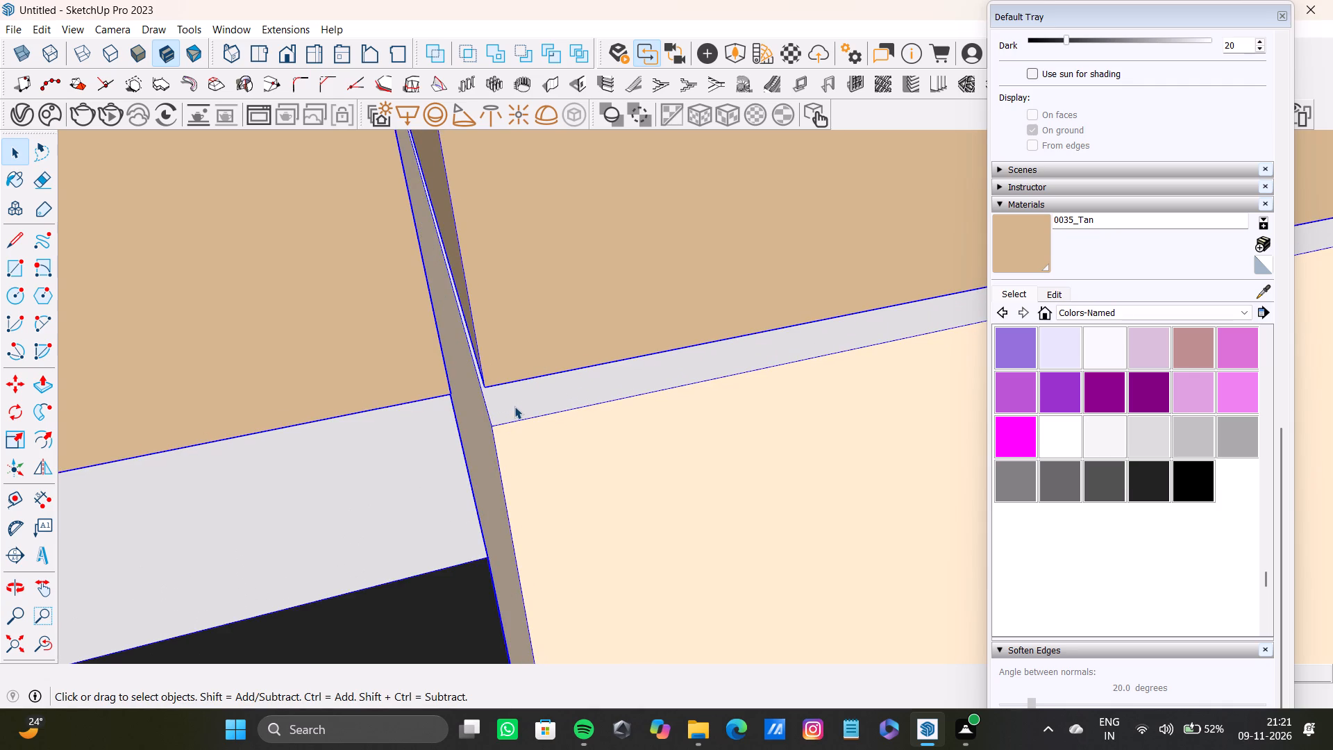
scroll(514, 407, down, 2)
double_click(514, 411)
click(513, 410)
scroll(521, 414, down, 3)
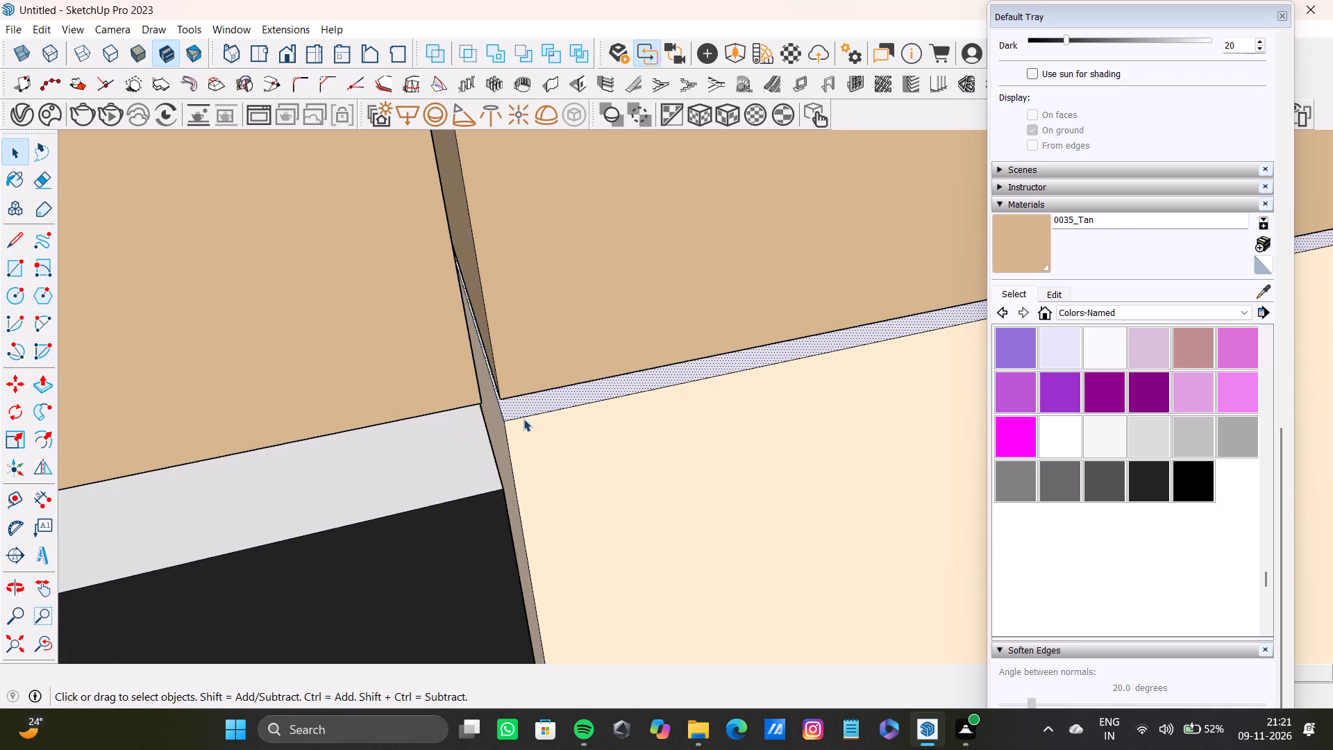
scroll(523, 419, down, 20)
scroll(523, 419, down, 1)
Add the white top faces of the other three upper blanched-almond doors, just below the tan cabinets, to the selection.
shift+middle_drag(658, 456, 298, 451)
shift+scroll(652, 364, up, 12)
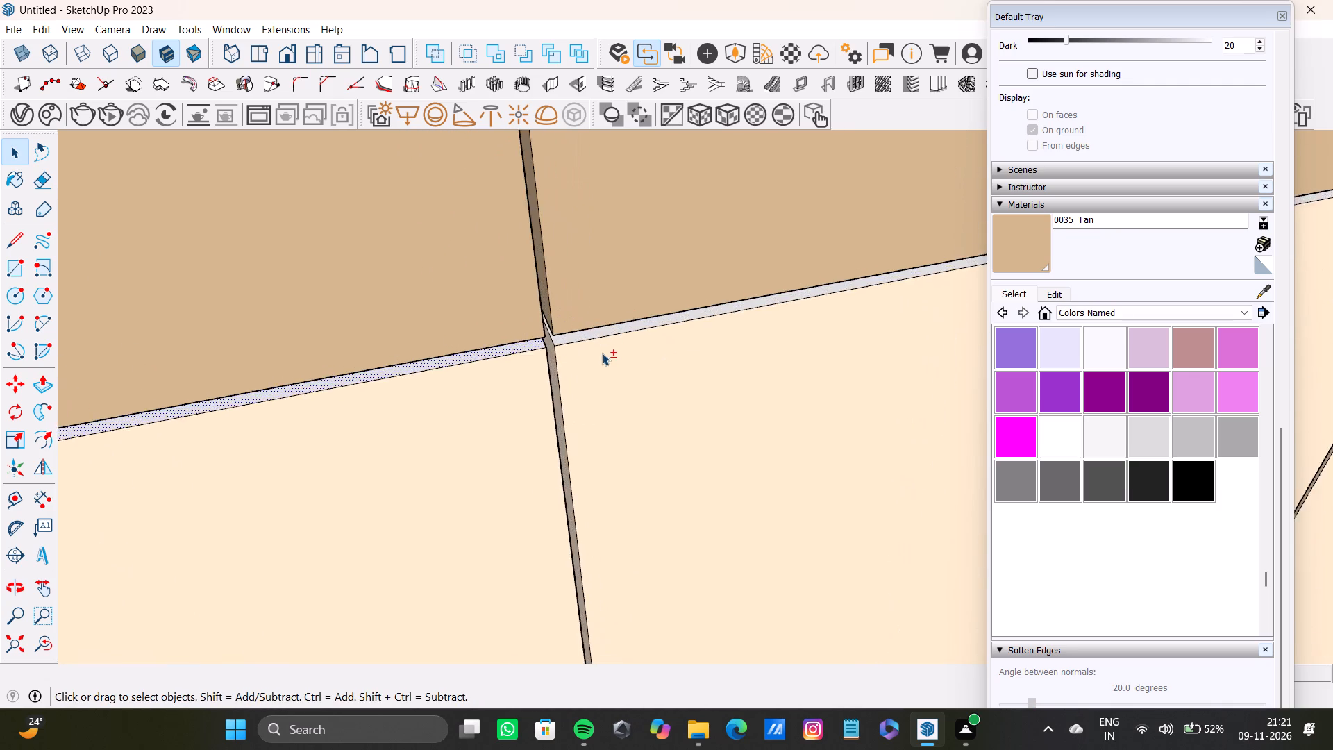
shift+scroll(602, 353, up, 11)
shift+click(567, 331)
shift+scroll(567, 331, down, 20)
shift+scroll(567, 331, down, 4)
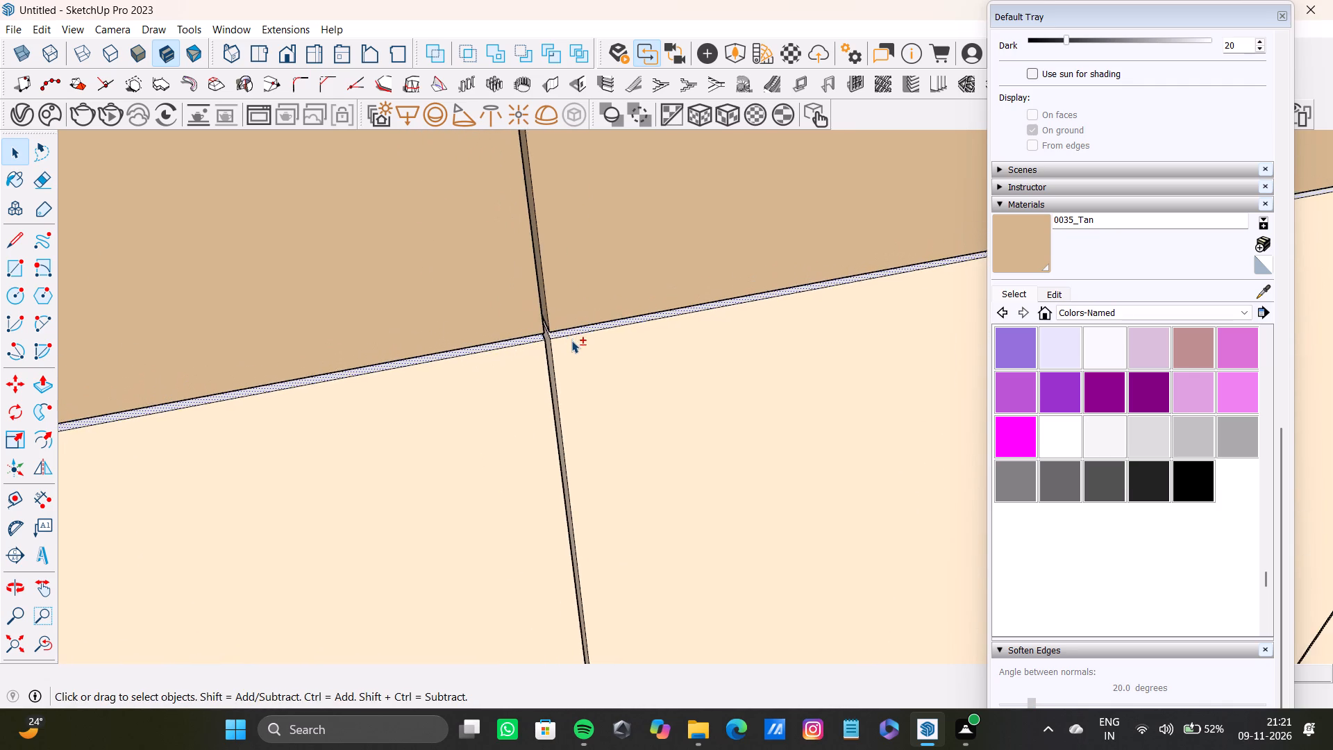
shift+scroll(571, 340, down, 2)
shift+middle_drag(577, 342, 234, 330)
shift+scroll(614, 295, up, 20)
shift+scroll(614, 295, up, 3)
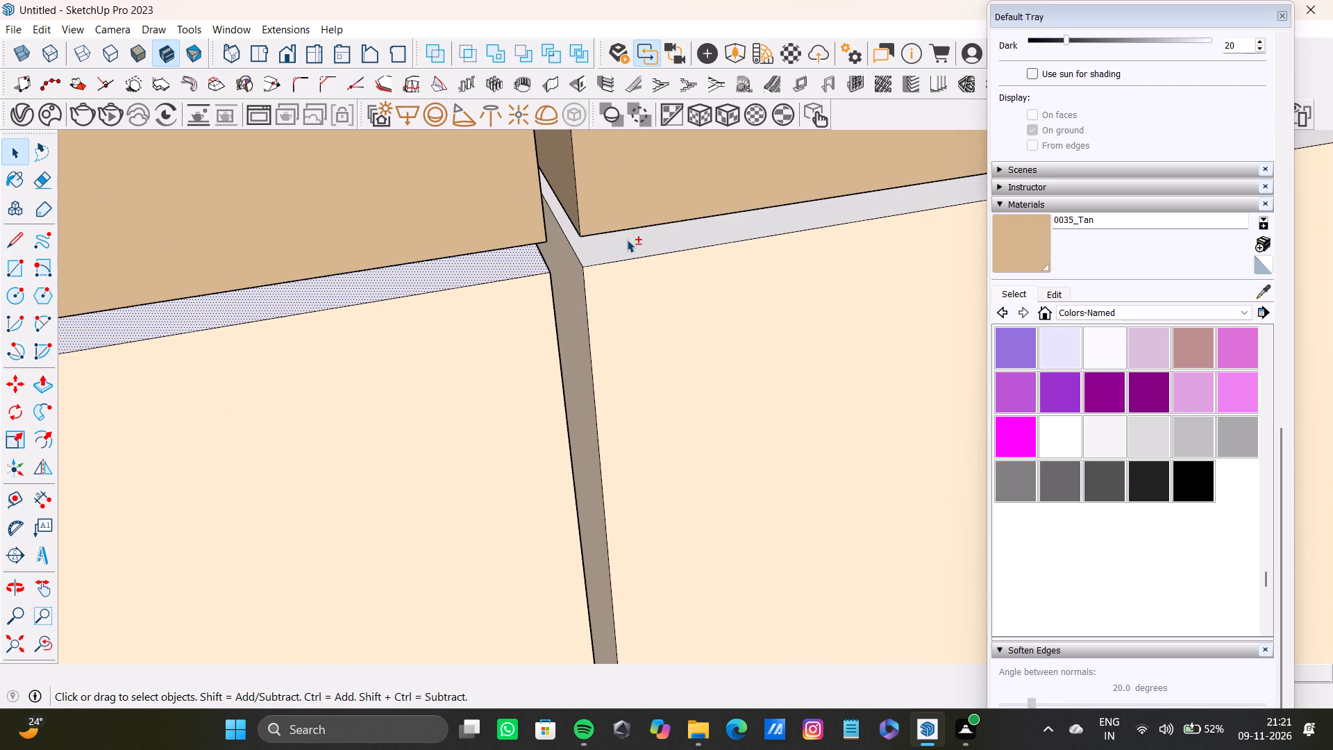
shift+click(627, 240)
shift+scroll(662, 206, down, 20)
shift+scroll(662, 206, down, 1)
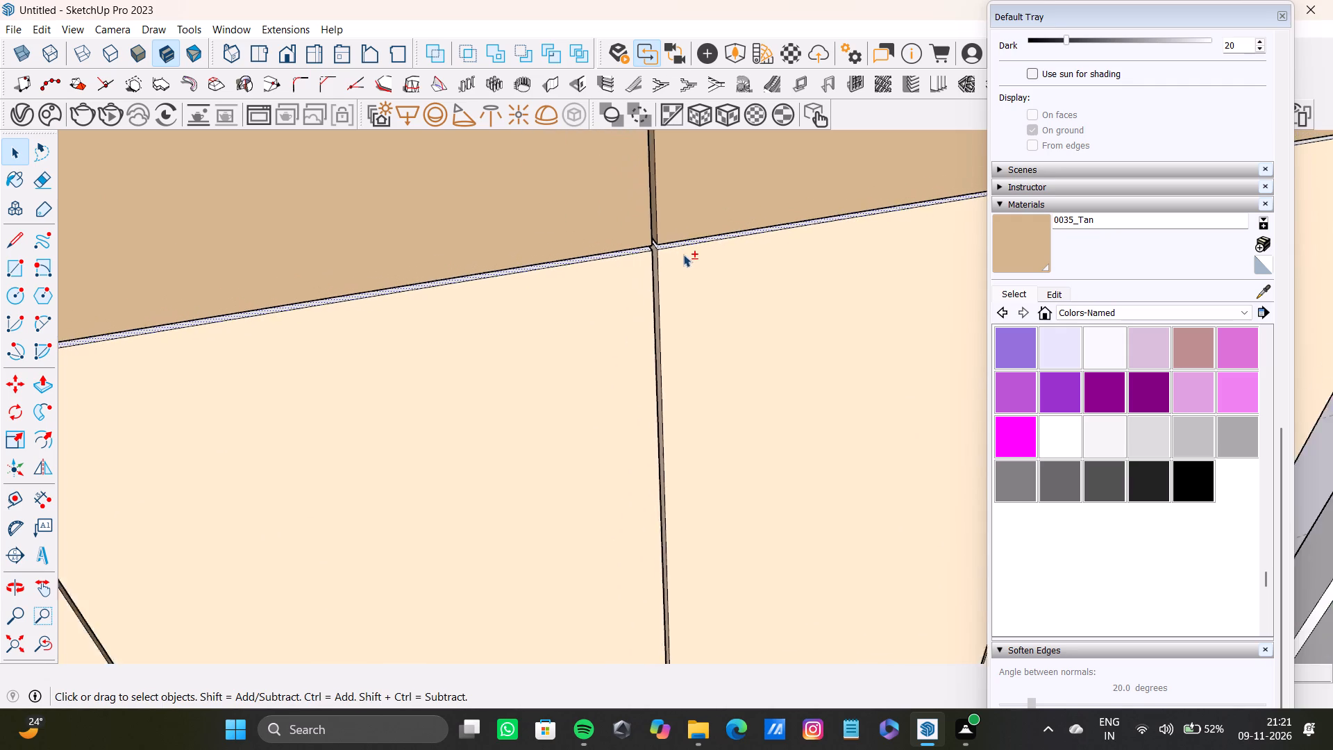
shift+middle_drag(684, 254, 511, 323)
shift+scroll(882, 285, up, 4)
shift+middle_drag(893, 269, 646, 349)
shift+scroll(771, 285, up, 13)
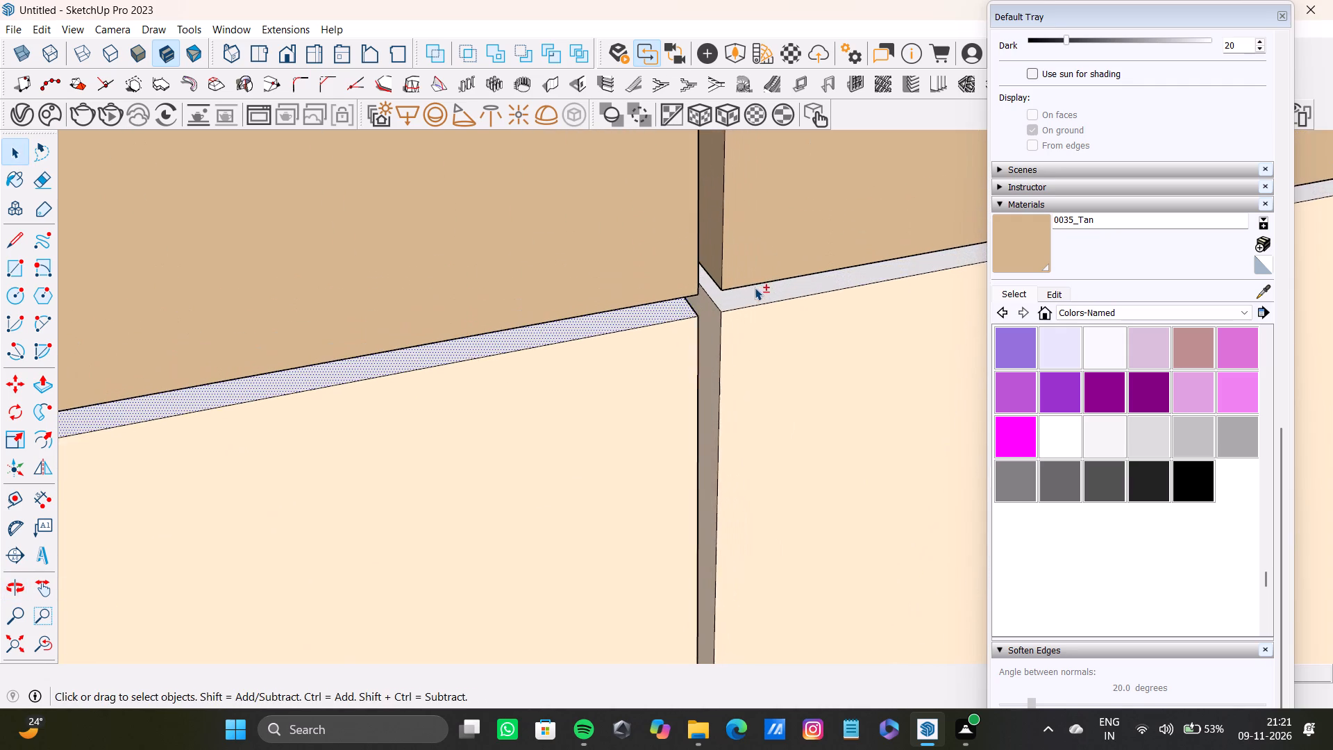
shift+scroll(755, 287, up, 6)
shift+click(737, 301)
shift+scroll(732, 300, down, 18)
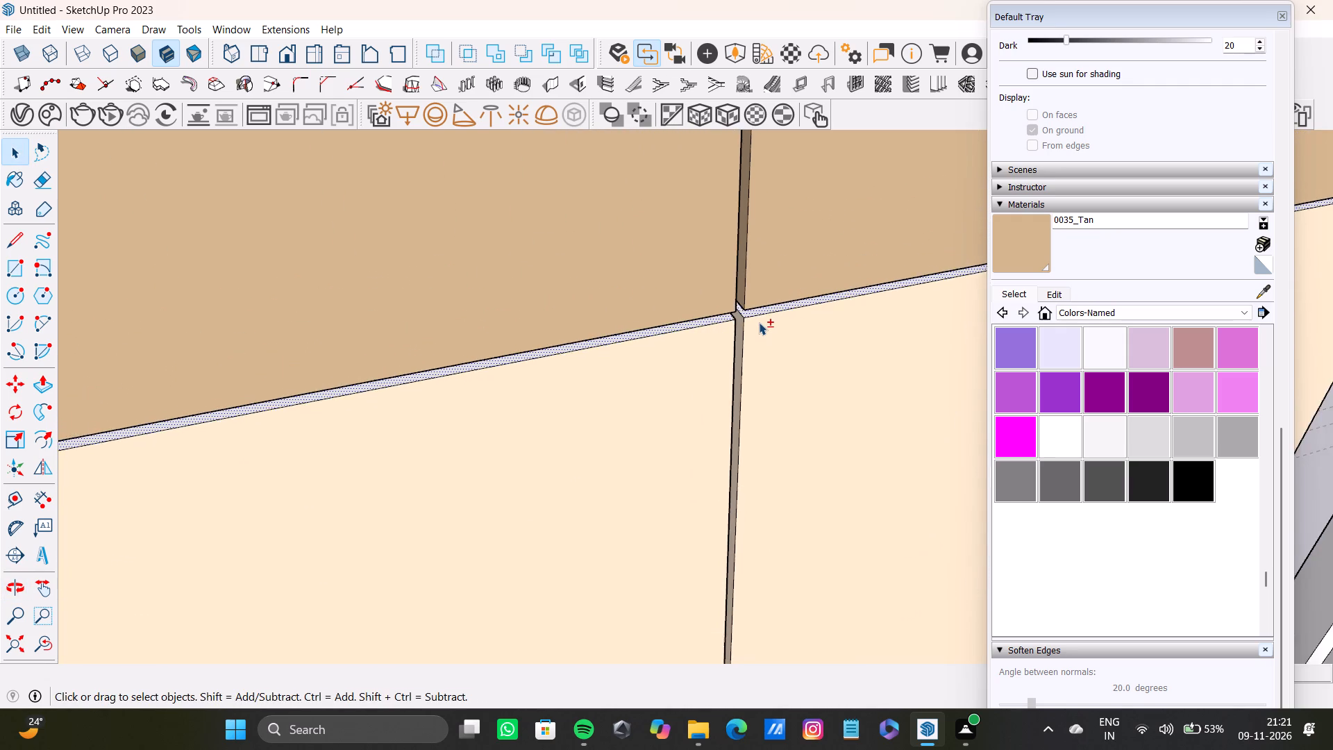
shift+scroll(759, 322, down, 20)
Examine the joints above and below the patterned drawer band for faces left unpainted.
shift+middle_drag(760, 325, 754, 201)
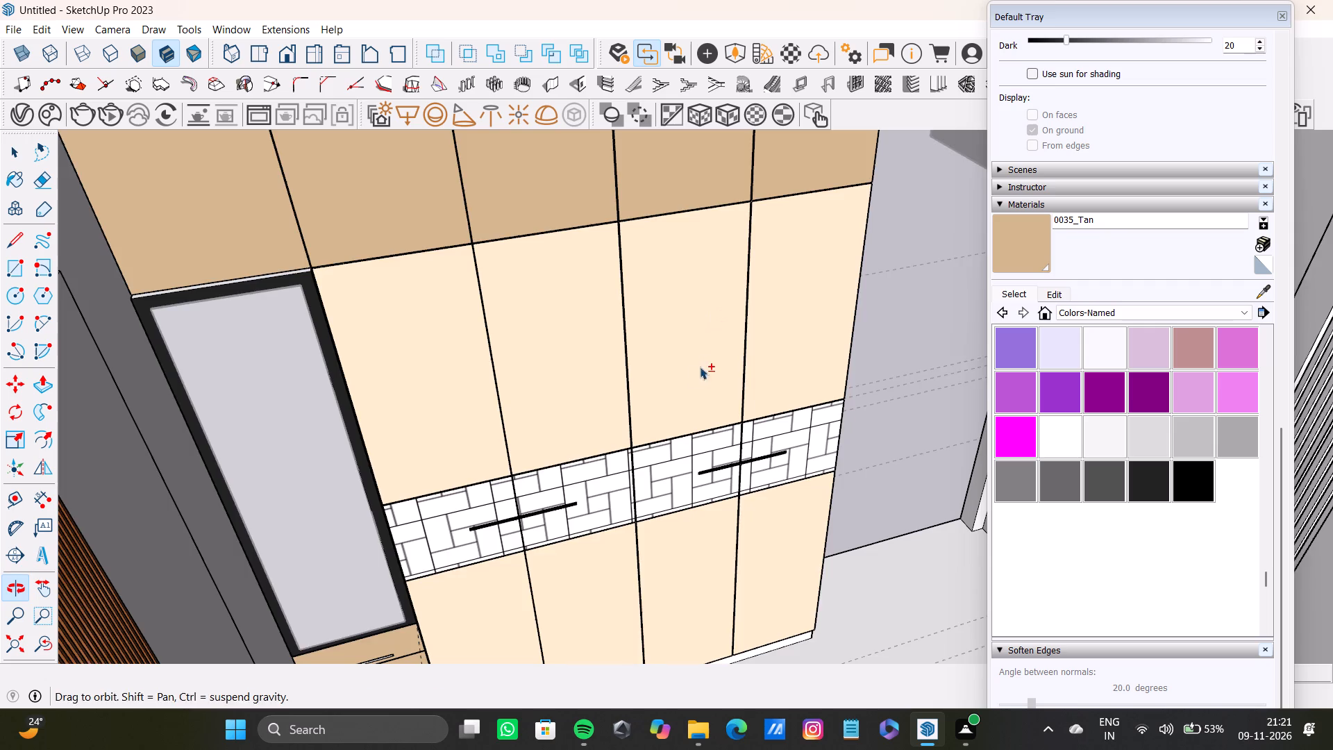
shift+middle_drag(696, 372, 681, 266)
shift+middle_drag(535, 447, 498, 319)
shift+scroll(535, 447, up, 2)
shift+middle_drag(430, 385, 423, 285)
shift+scroll(430, 267, up, 12)
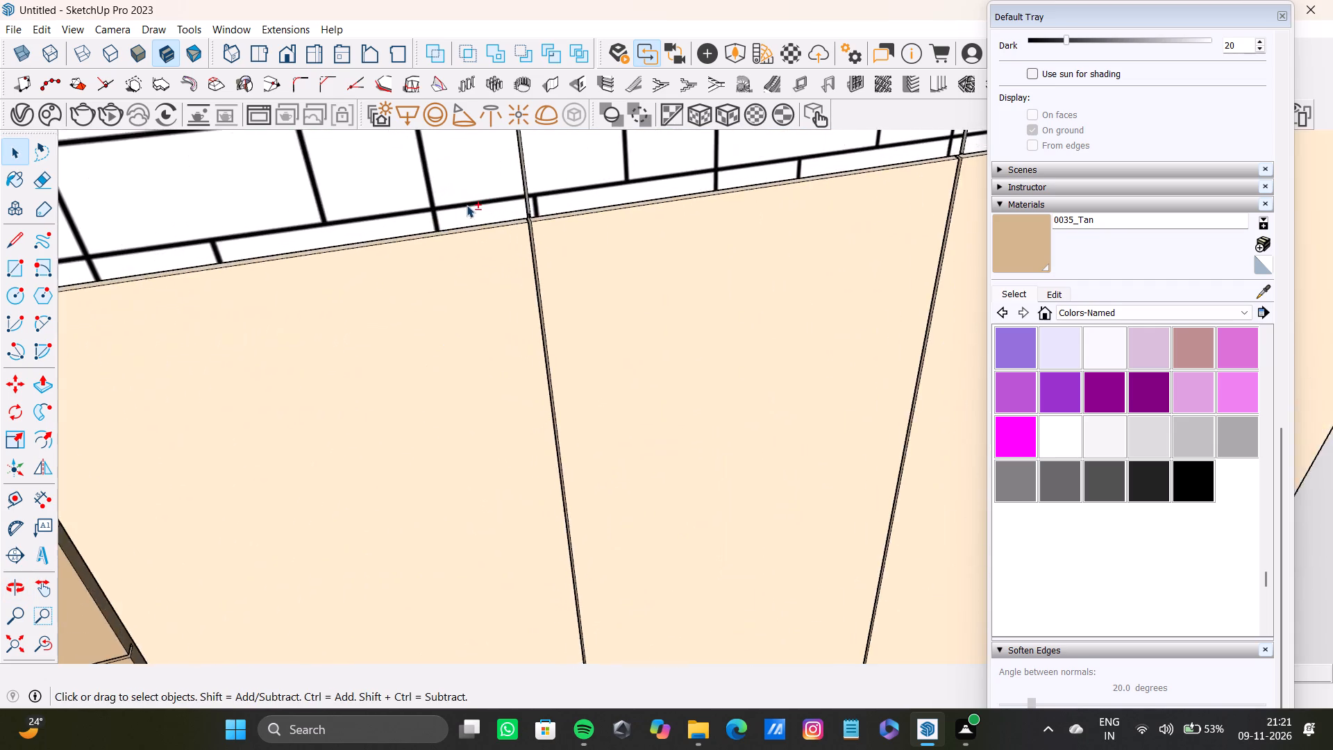
shift+scroll(467, 205, up, 14)
shift+middle_drag(512, 224, 463, 162)
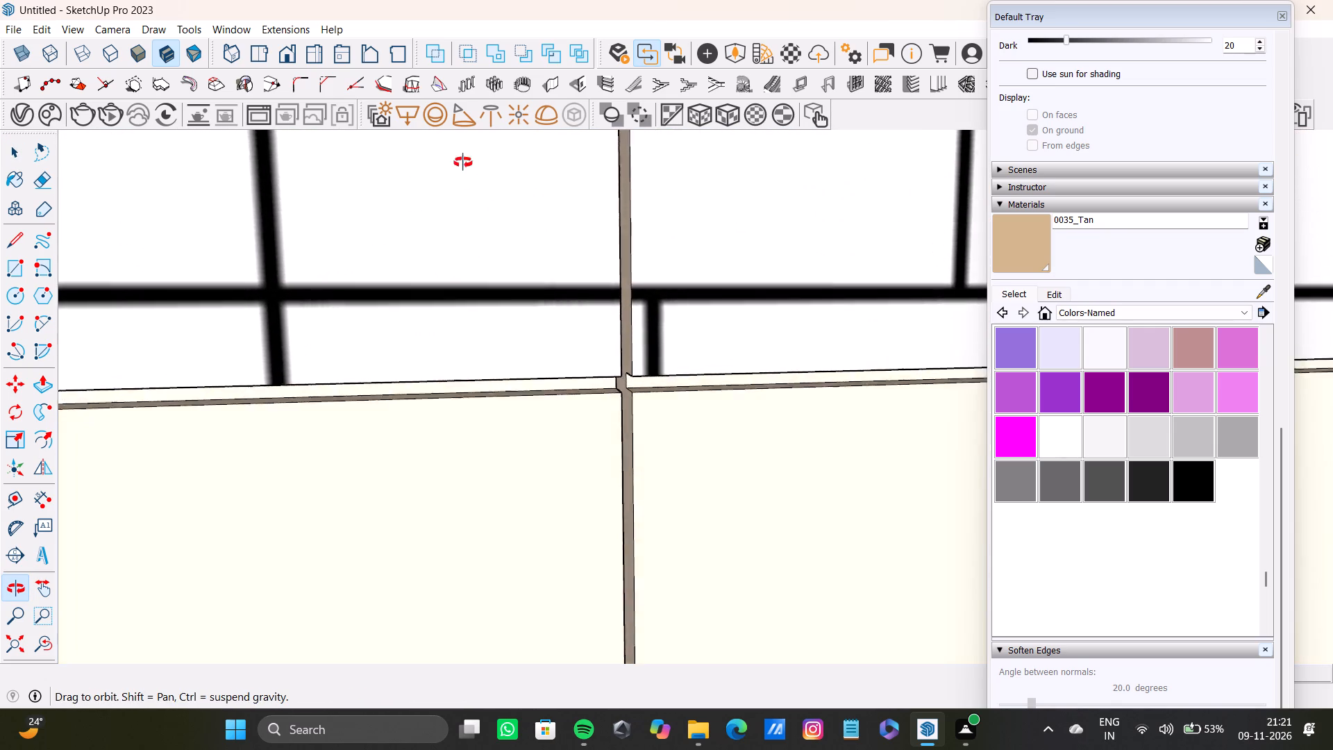
shift+middle_drag(463, 162, 632, 311)
scroll(619, 311, down, 18)
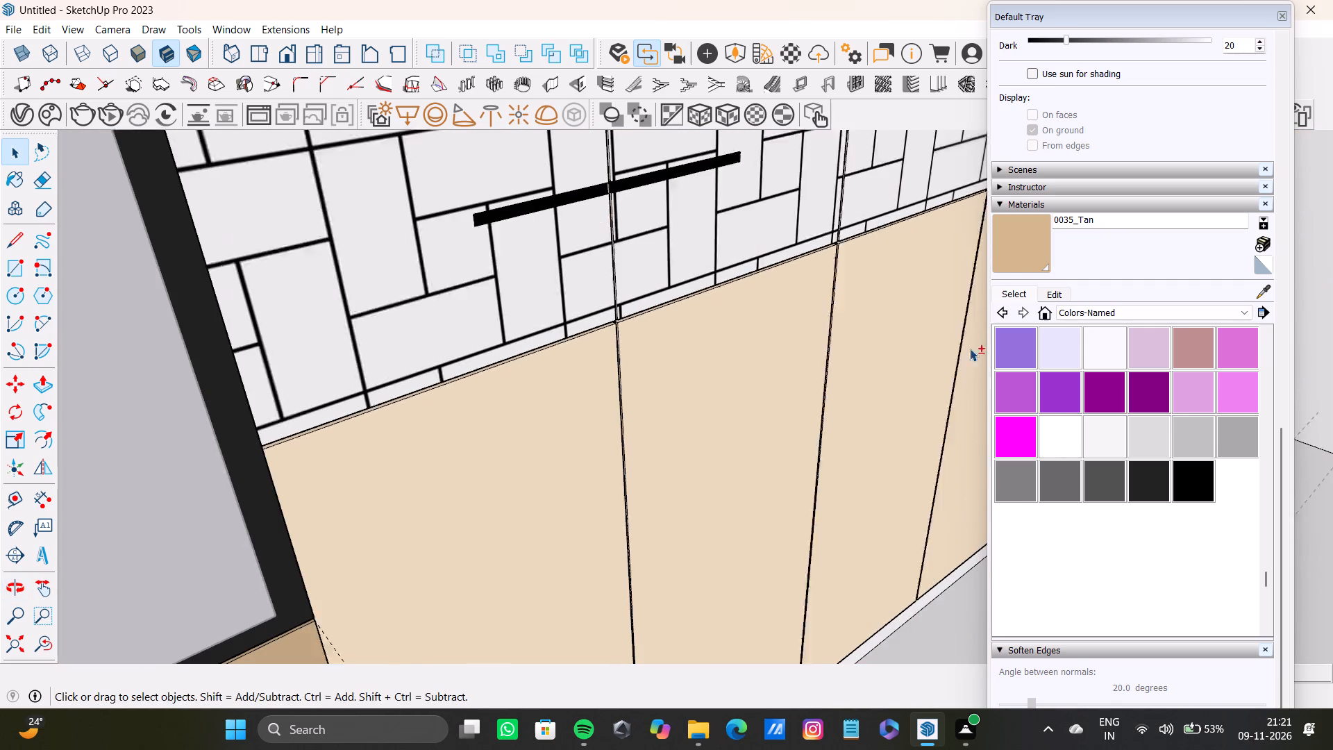
Sample 0029_BlanchedAlmond from a door front, paint the four selected door top faces with it, and return to the whole-model view.
shift+drag(1037, 256, 1023, 257)
shift+scroll(847, 253, down, 5)
shift+middle_click(841, 268)
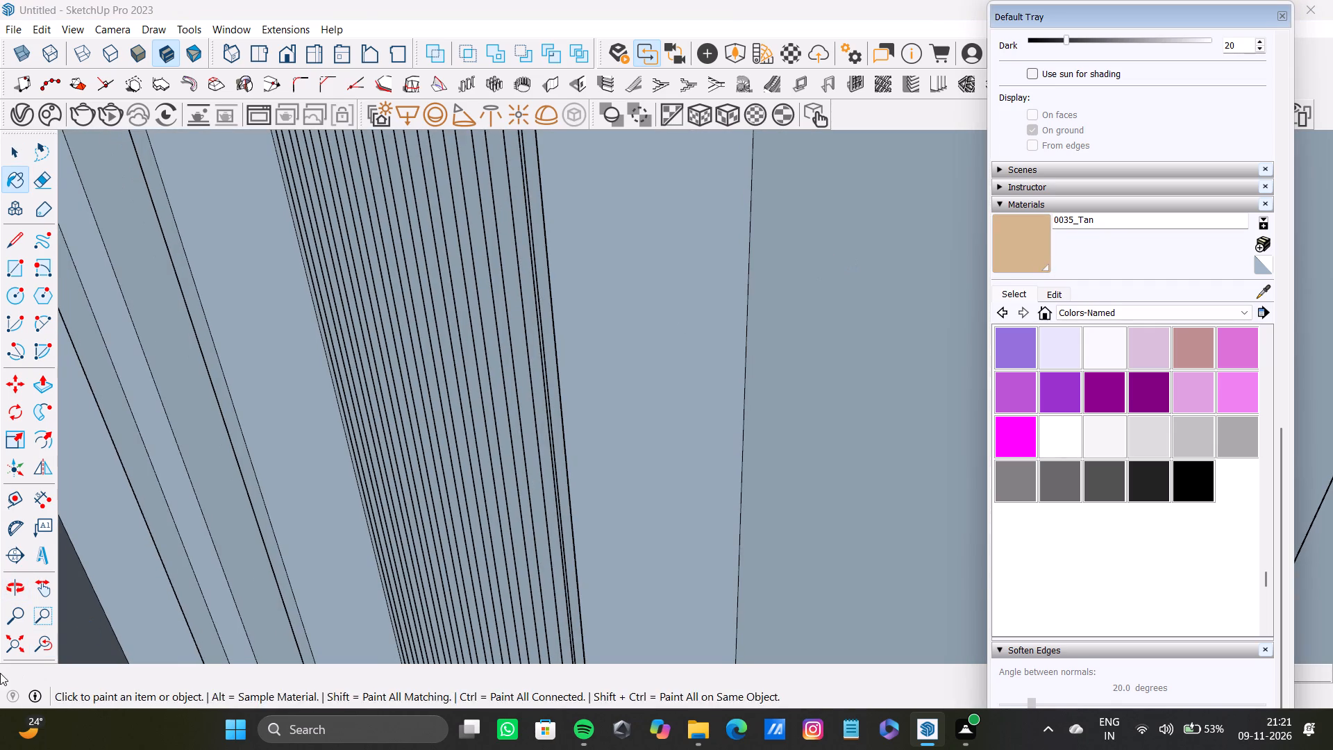
shift+drag(15, 641, 23, 626)
shift+middle_click(602, 436)
click(17, 649)
scroll(341, 531, up, 5)
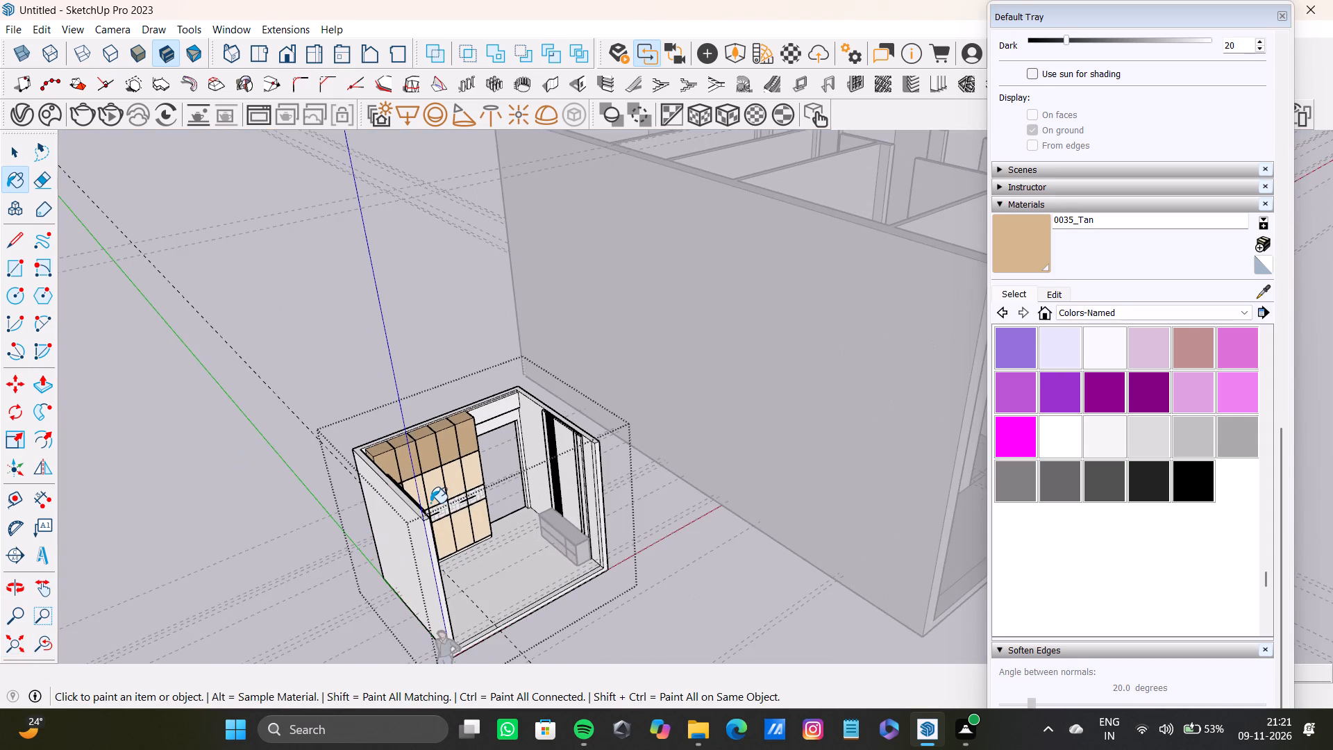
scroll(430, 503, up, 14)
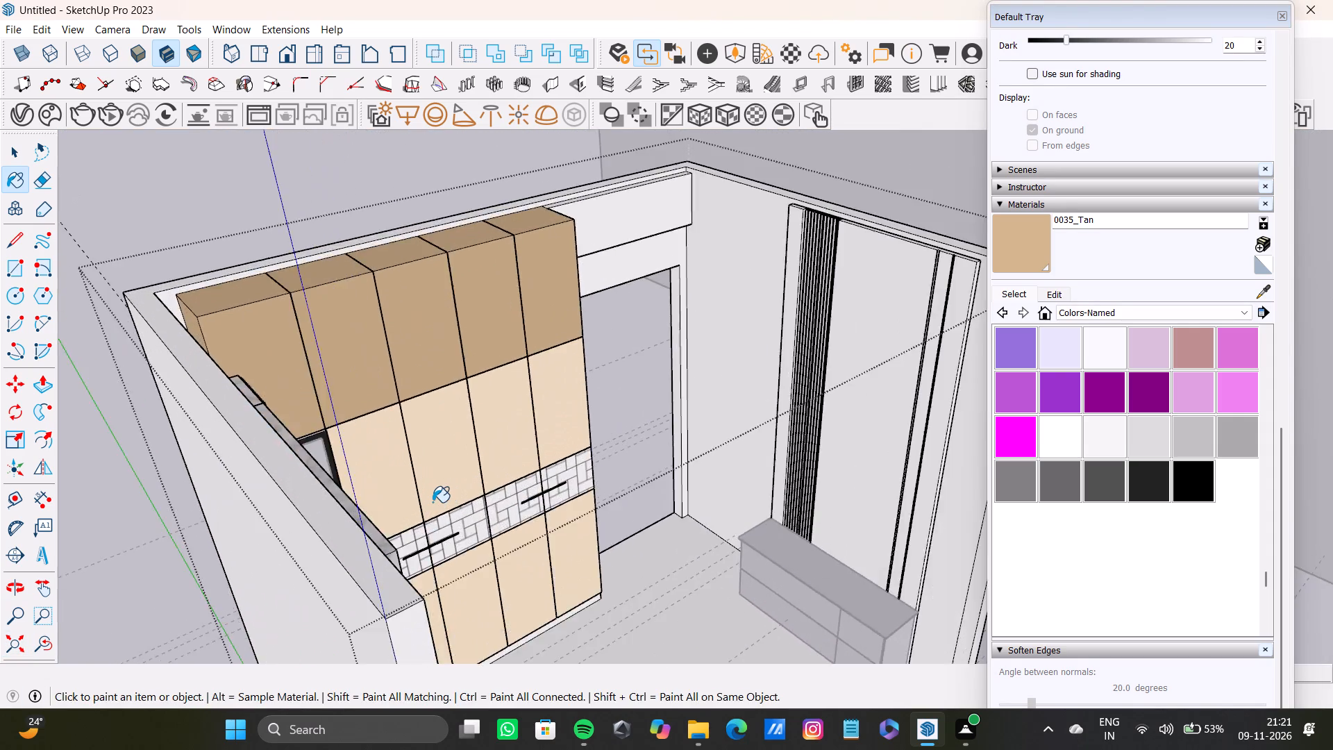
scroll(433, 502, up, 12)
shift+middle_drag(443, 533, 451, 472)
scroll(424, 524, up, 7)
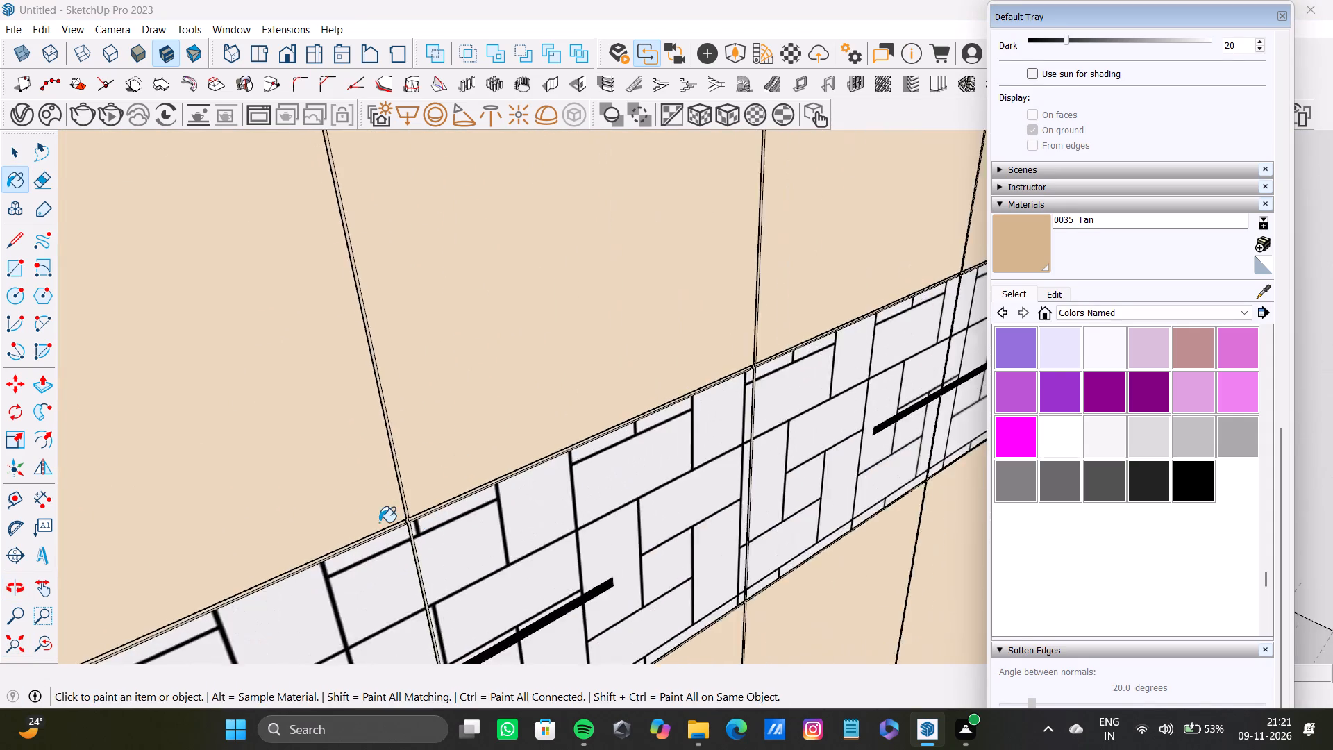
scroll(379, 522, up, 10)
scroll(385, 516, down, 20)
scroll(385, 516, down, 4)
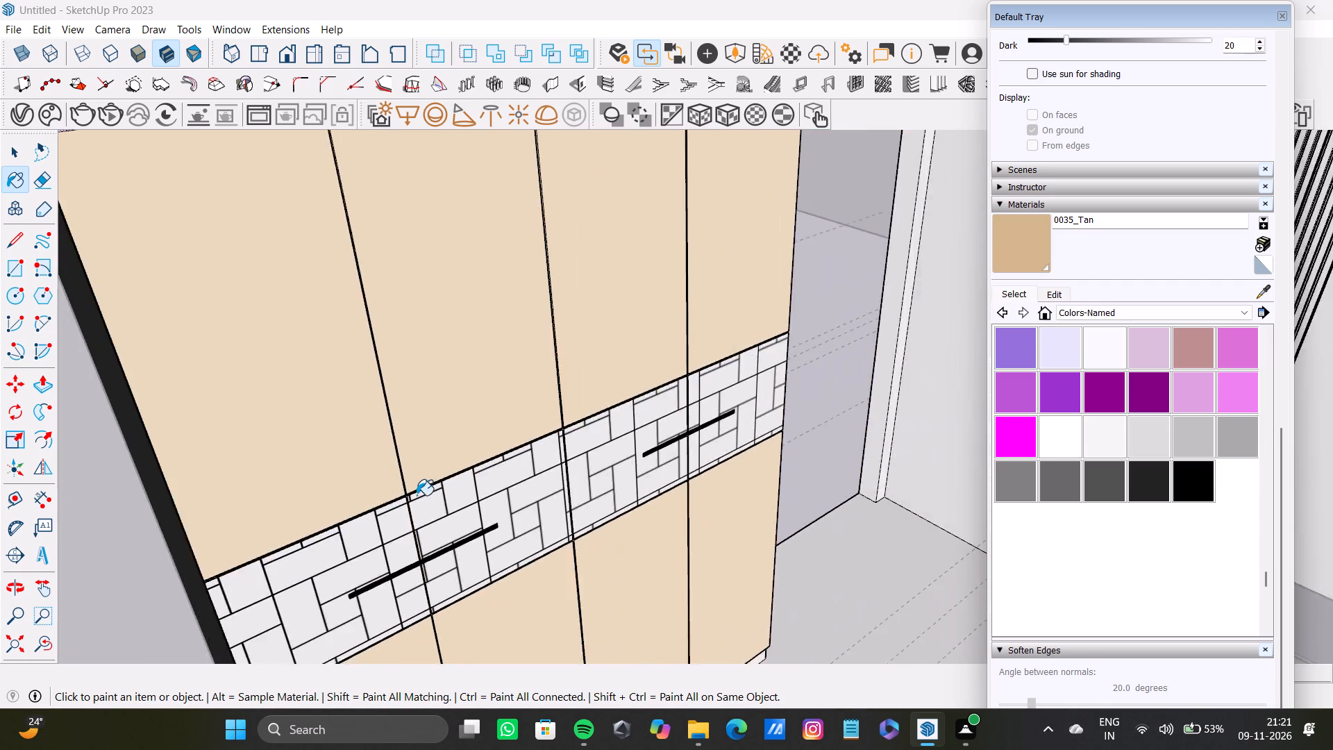
scroll(417, 495, down, 4)
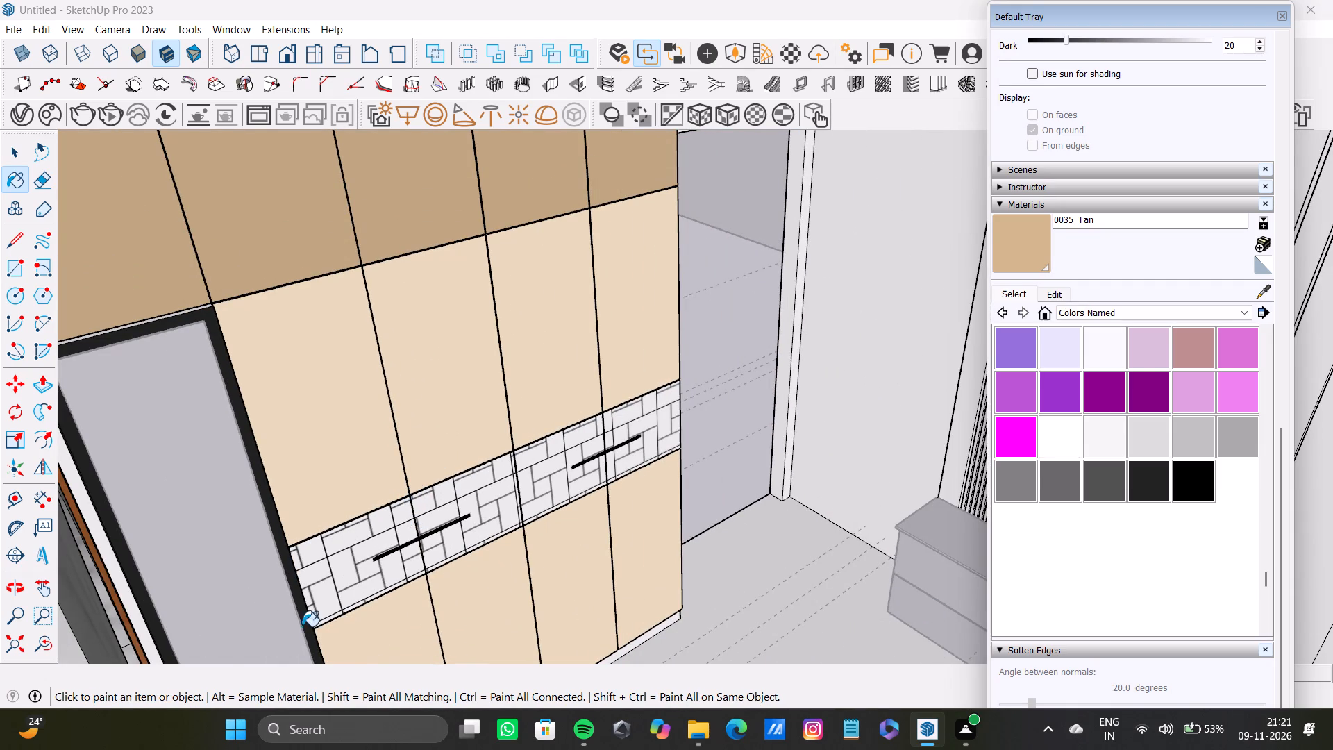
scroll(188, 292, up, 9)
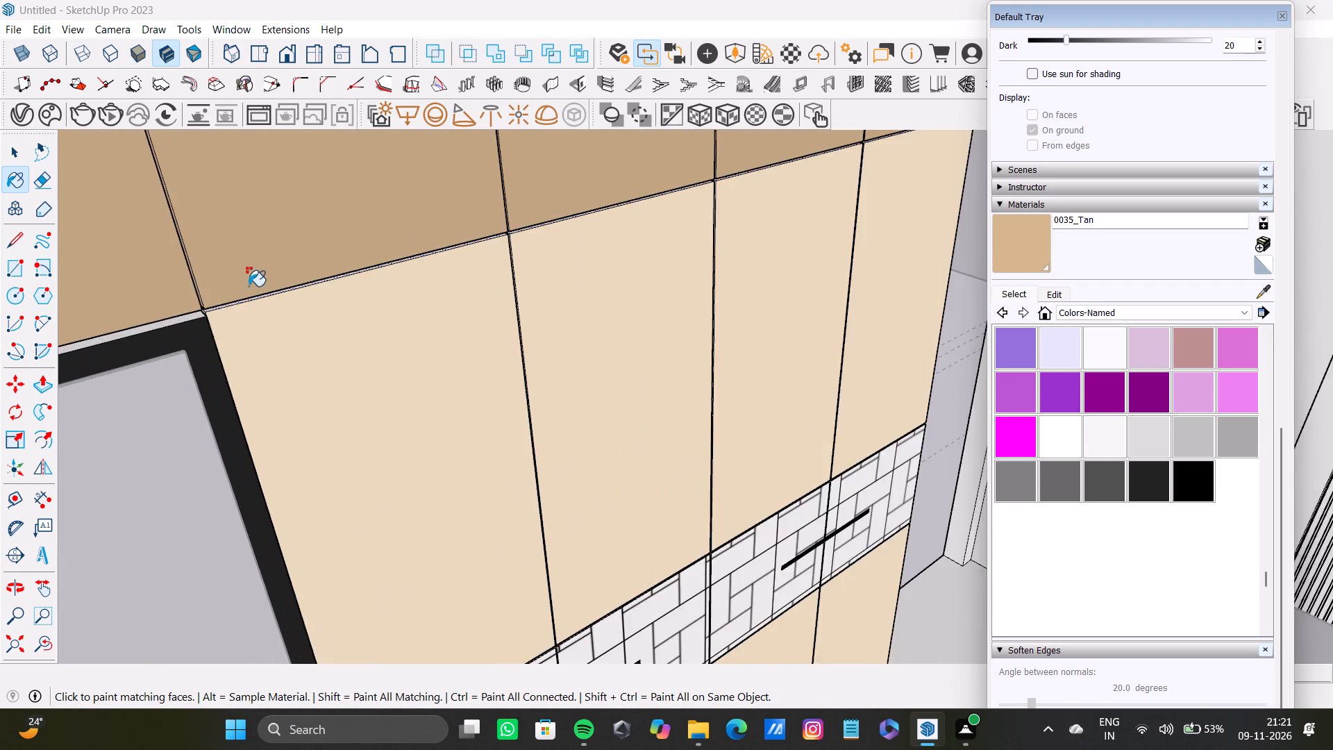
scroll(249, 286, up, 4)
shift+scroll(514, 216, up, 19)
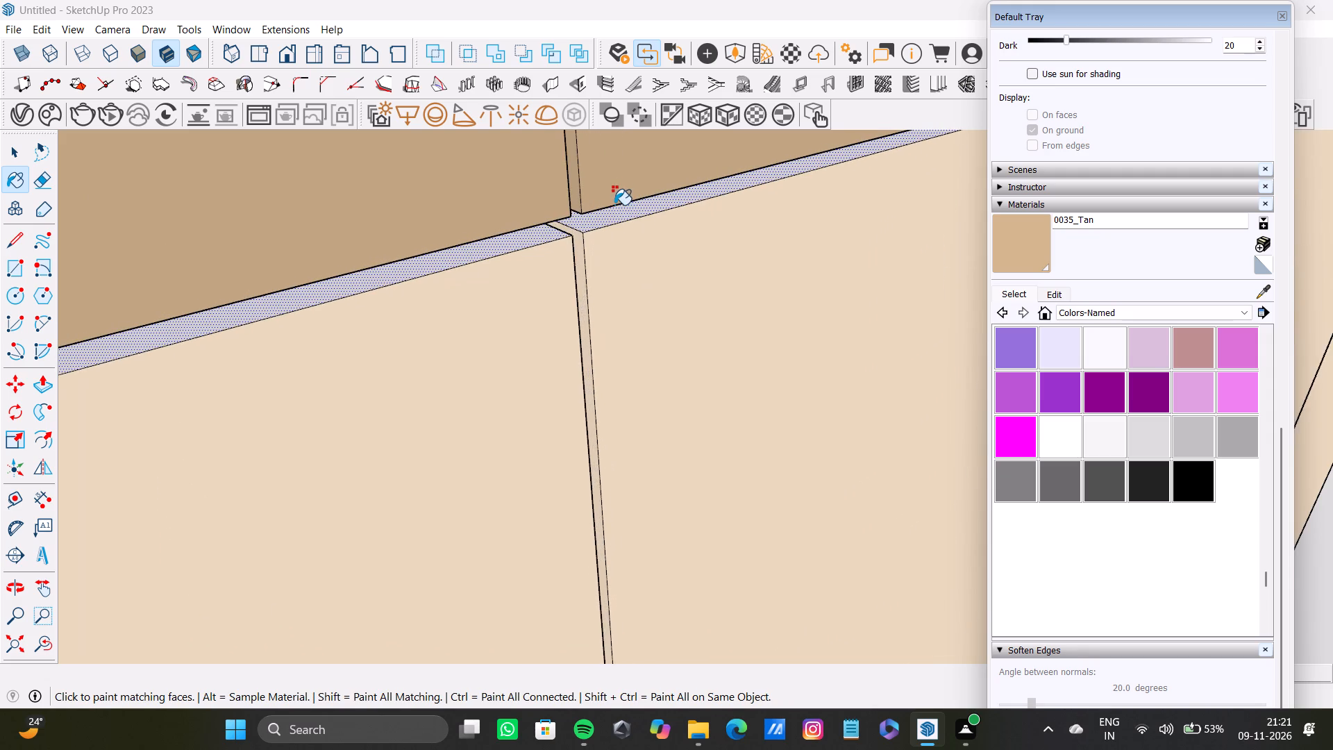
shift+scroll(614, 205, up, 2)
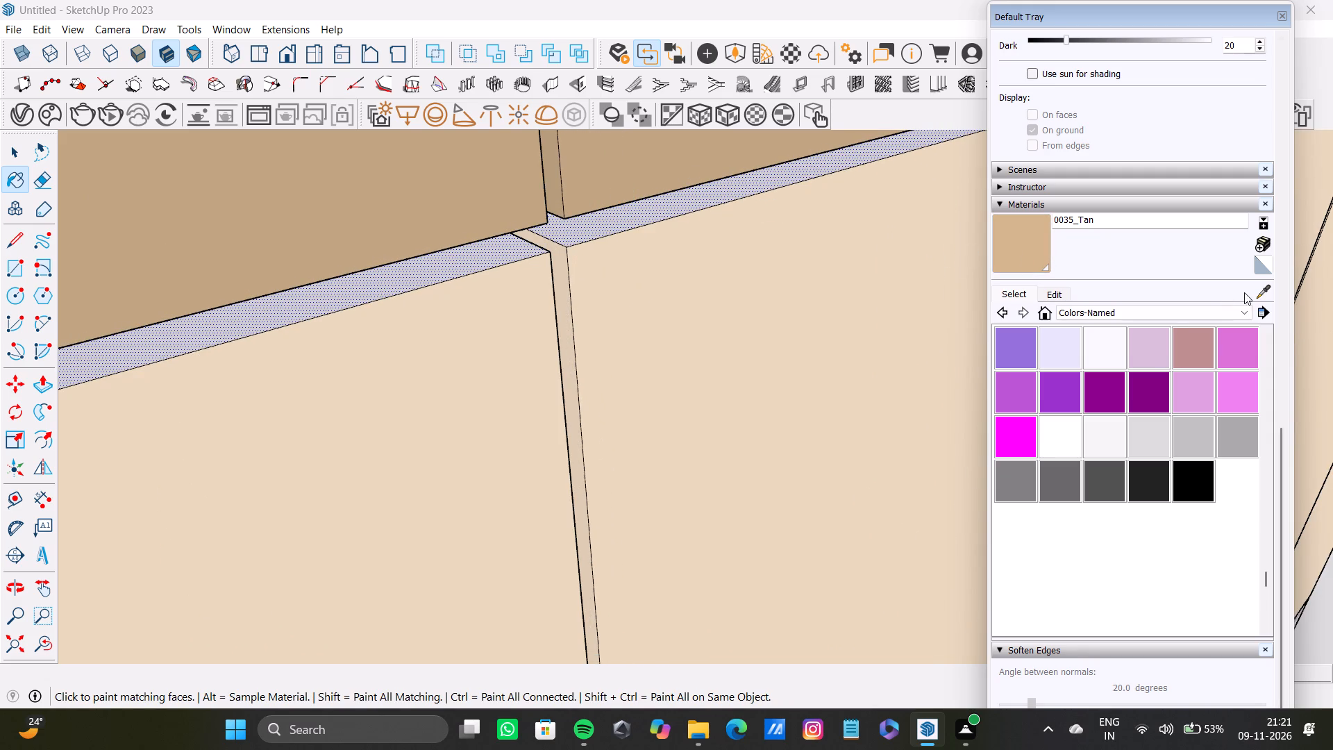
shift+click(1262, 290)
shift+click(806, 328)
shift+click(640, 210)
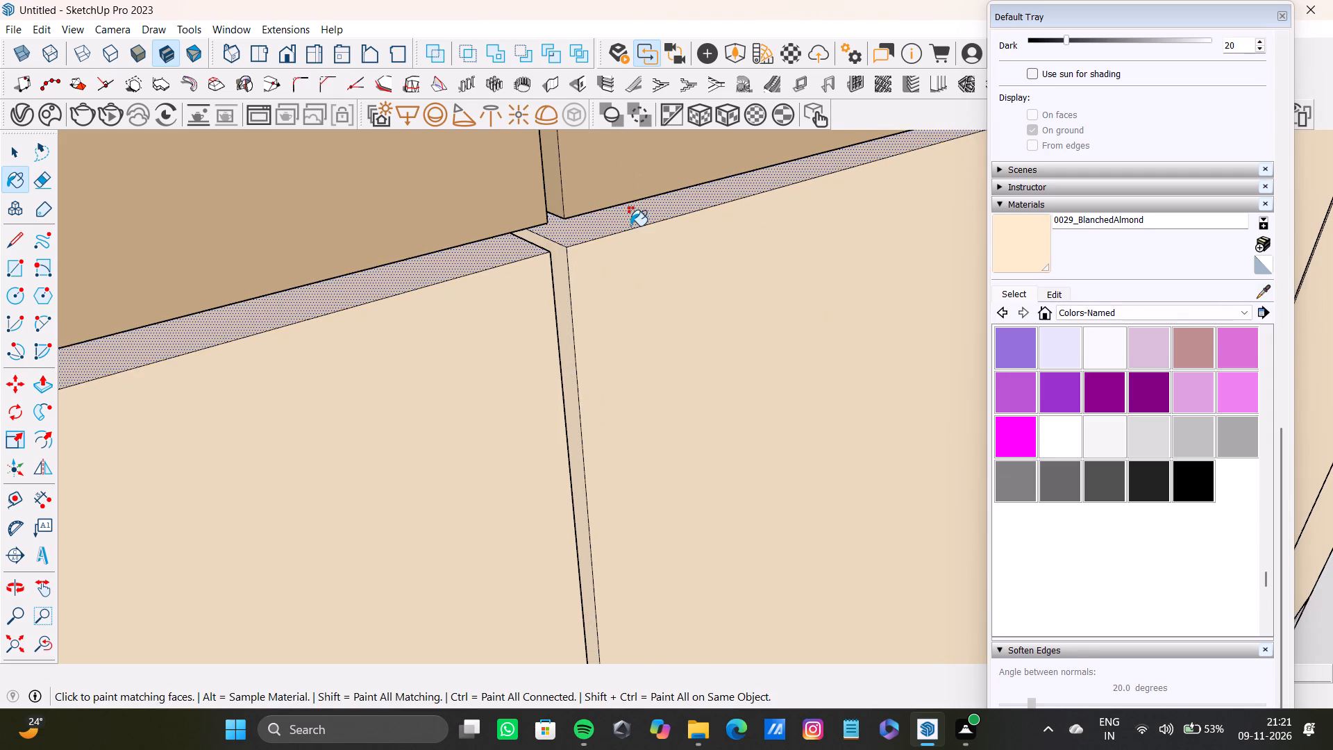
shift+scroll(630, 226, down, 20)
shift+scroll(630, 226, down, 15)
key(space)
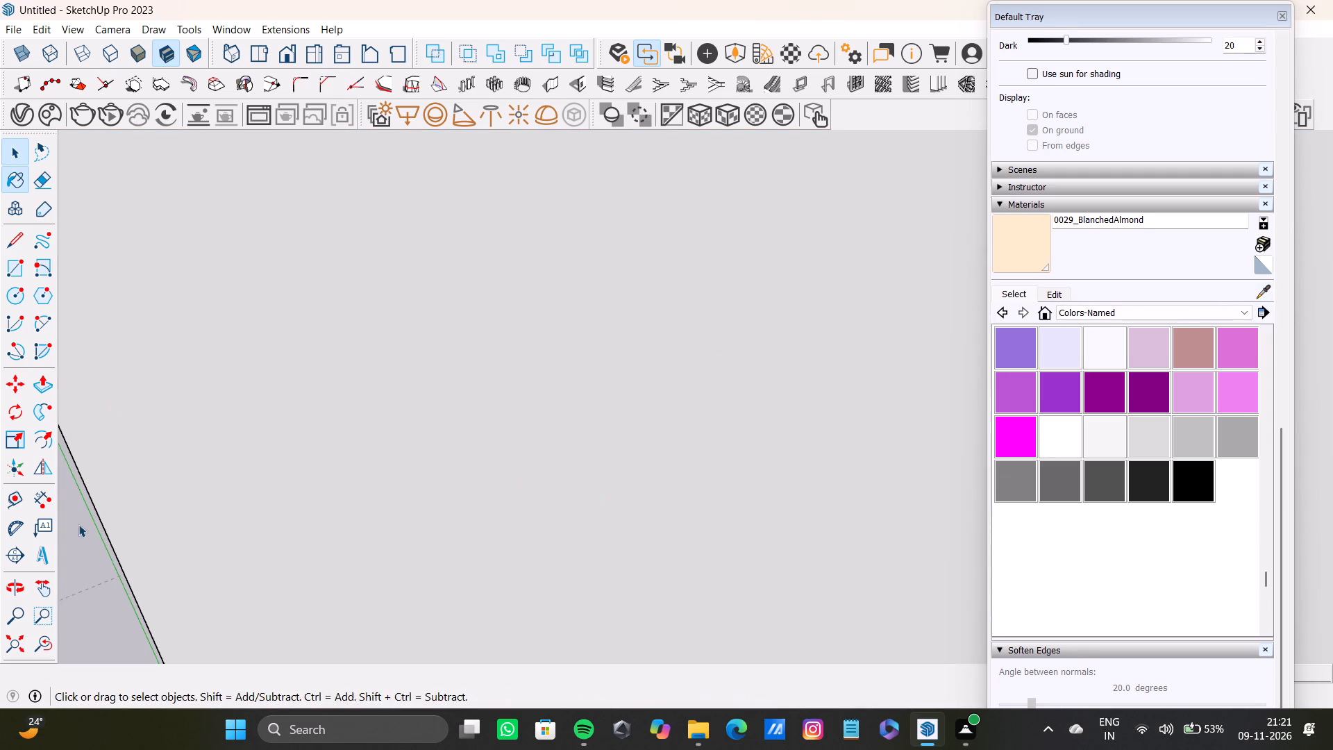
click(17, 638)
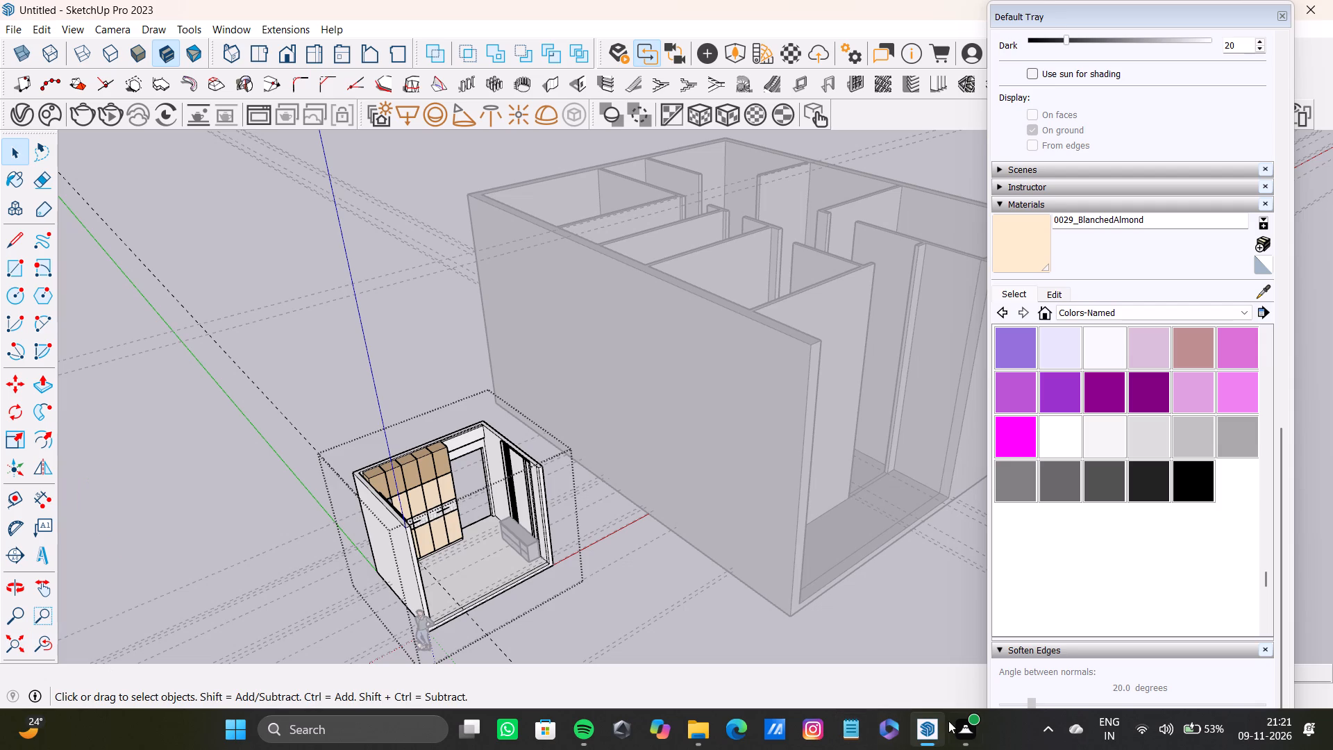
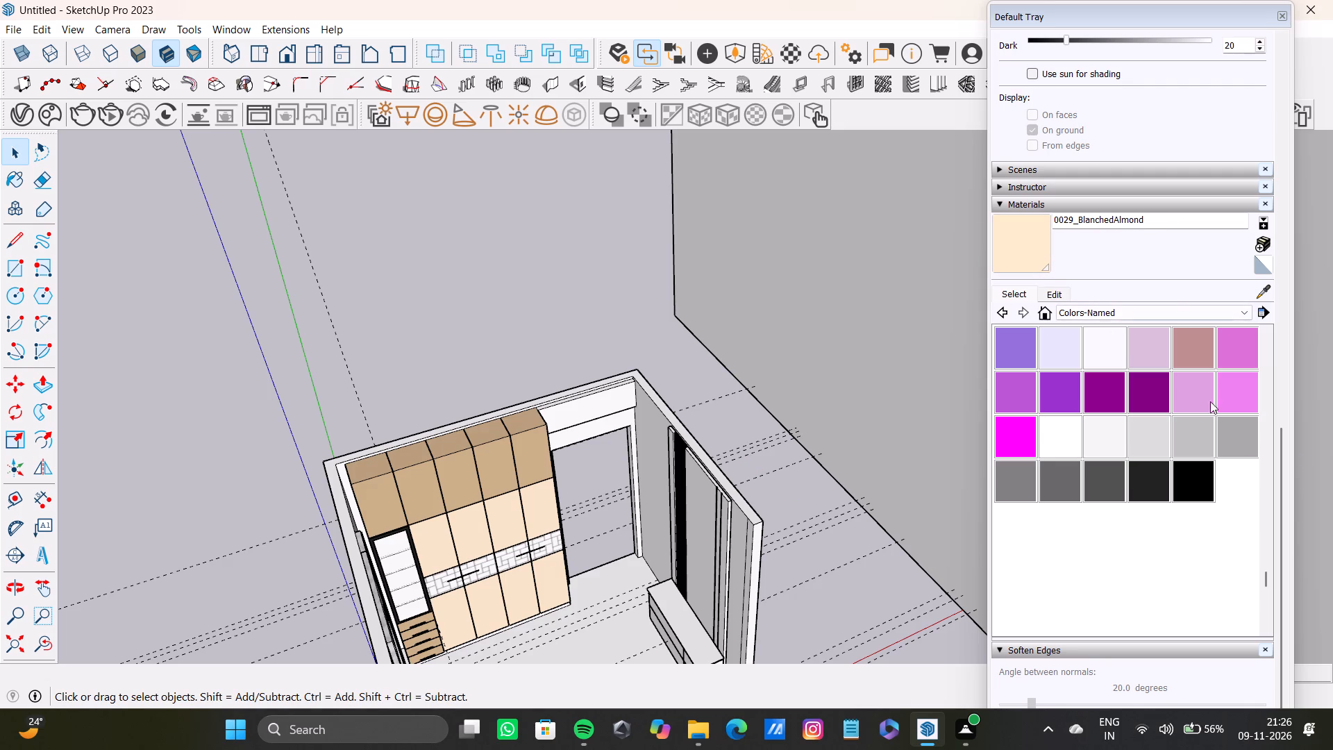
Open the wardrobe front group, select the white top face of the narrow door's charcoal frame, and choose the black Colors-Named swatch for it.
click(511, 287)
key(space)
scroll(374, 570, up, 20)
scroll(374, 570, up, 4)
middle_drag(539, 387, 504, 403)
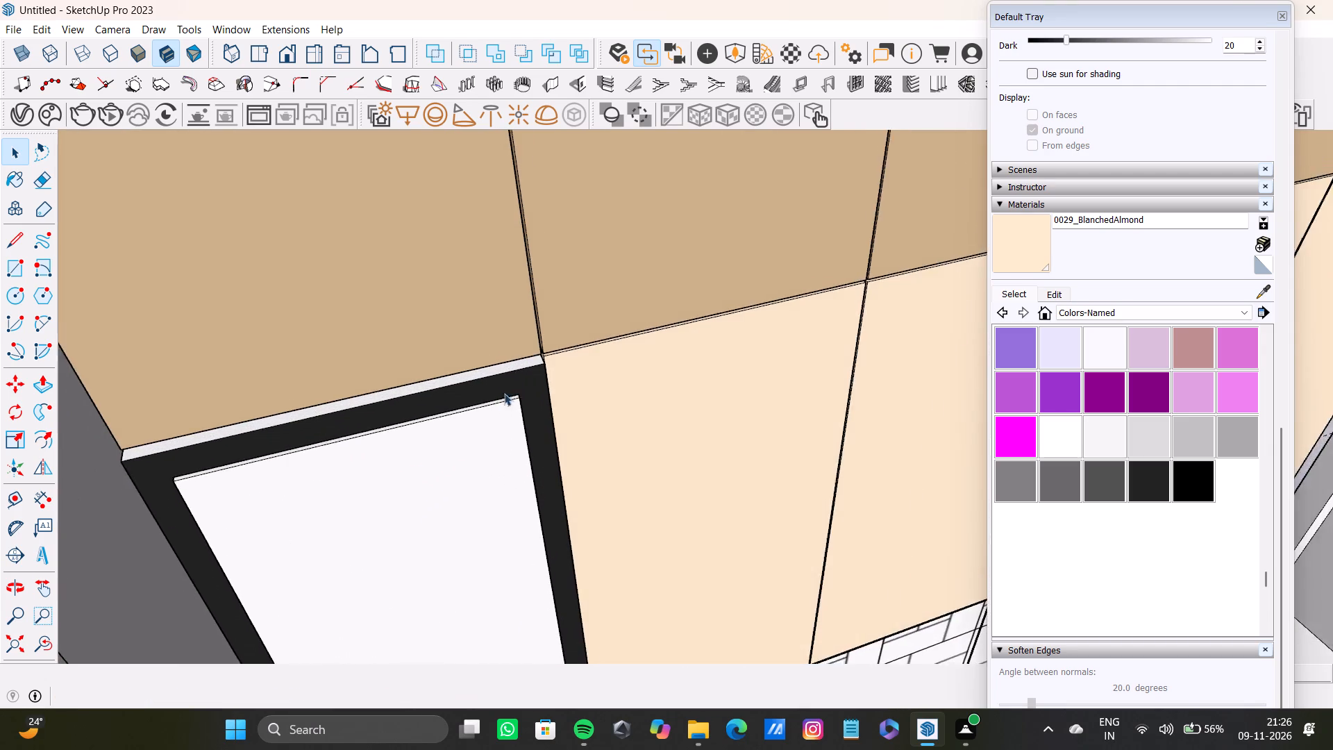
scroll(510, 383, up, 8)
click(530, 347)
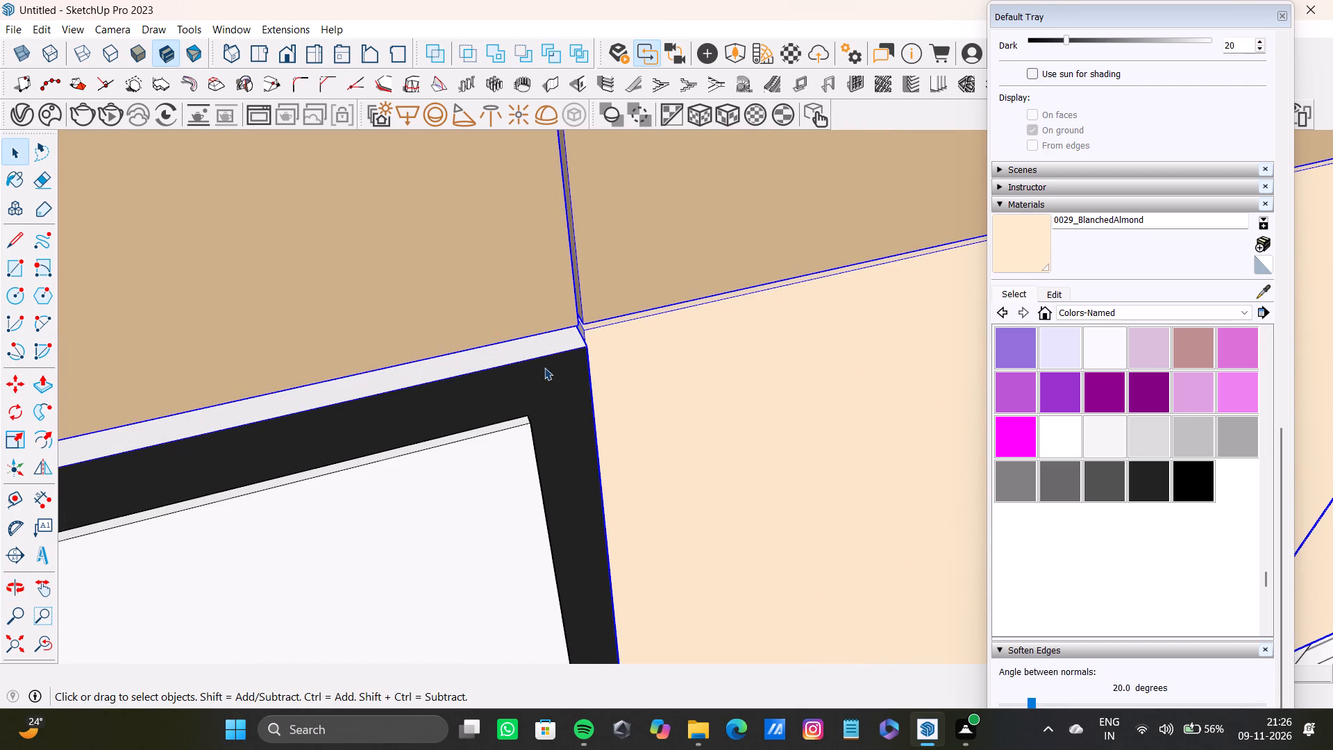
triple_click(549, 342)
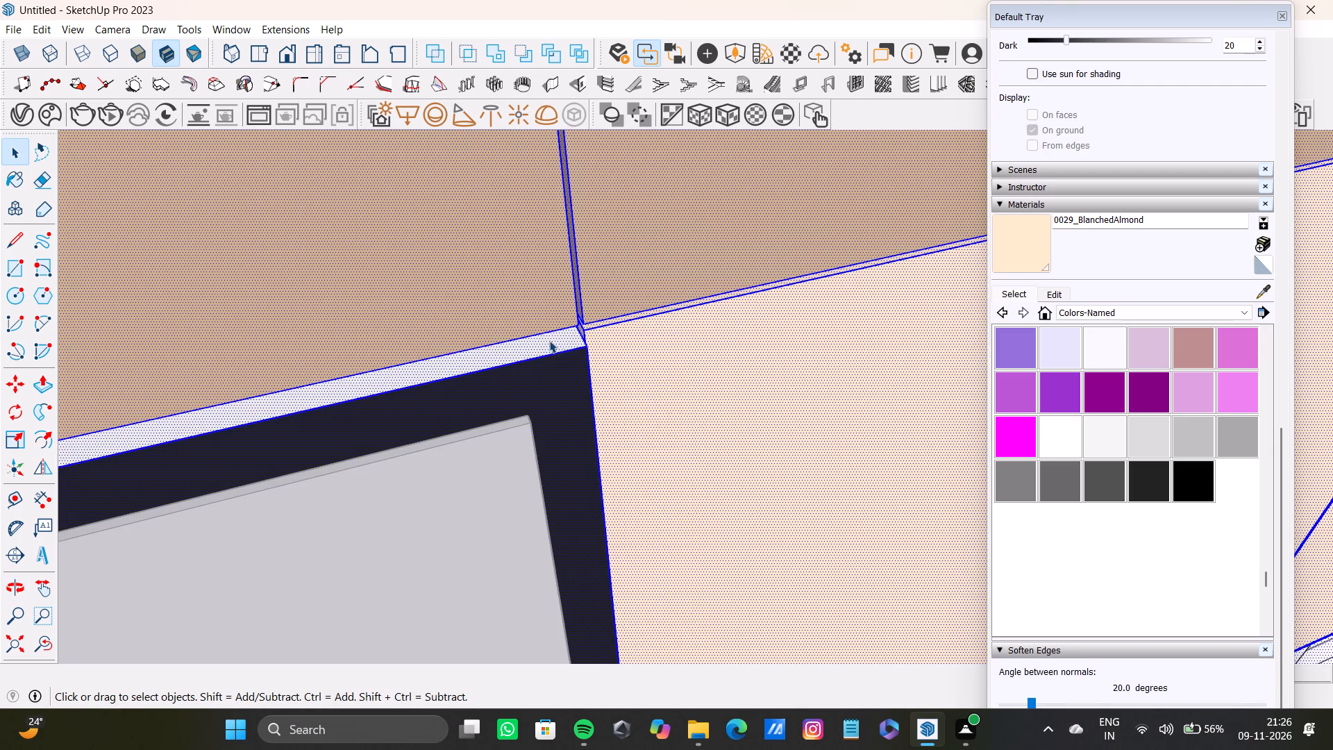
click(547, 337)
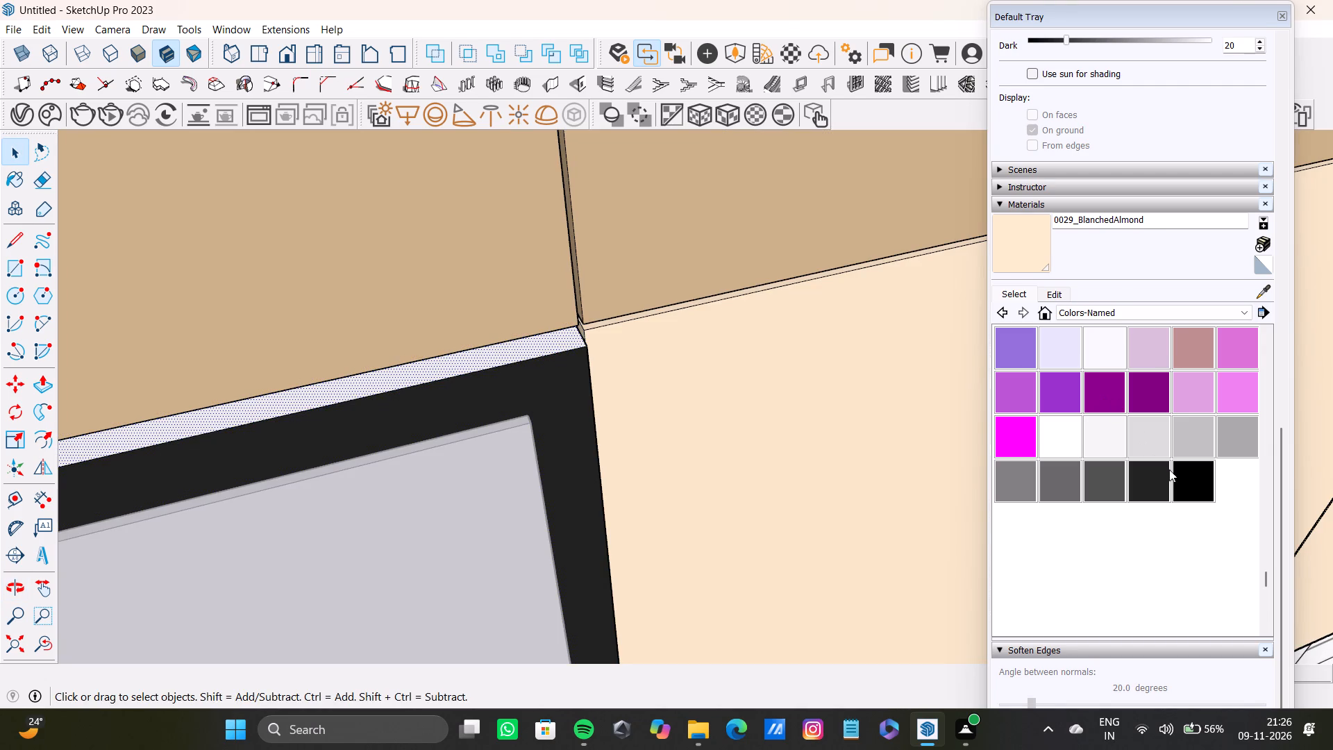
drag(1200, 486, 1190, 482)
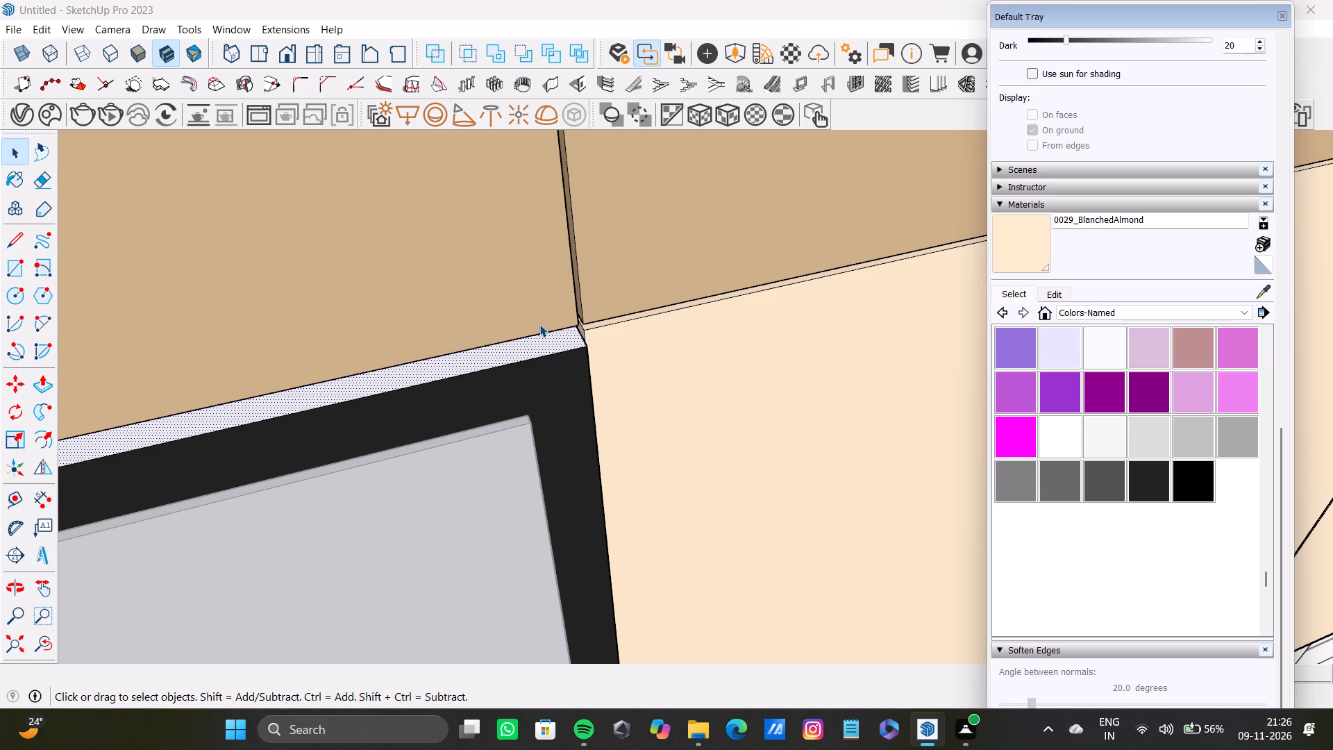
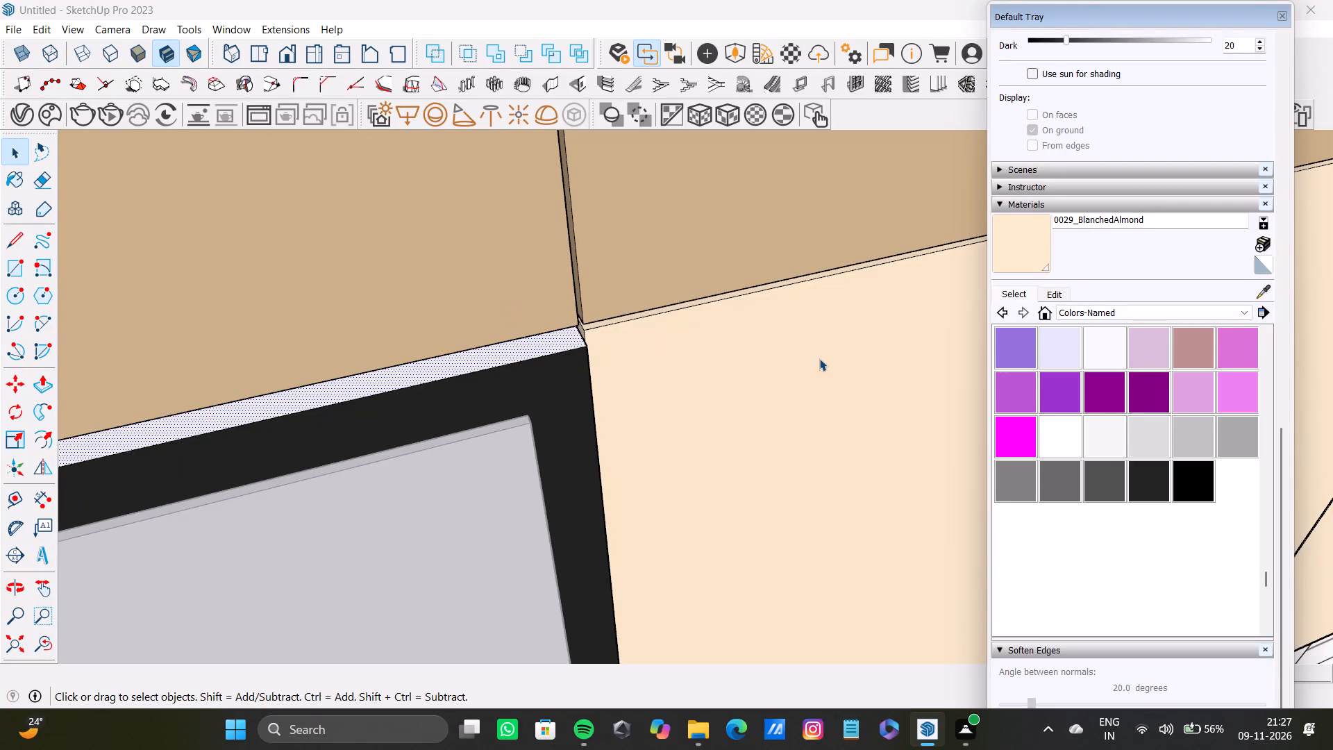
Paint the white top face of the narrow door's charcoal frame with 0137_Black.
click(1198, 486)
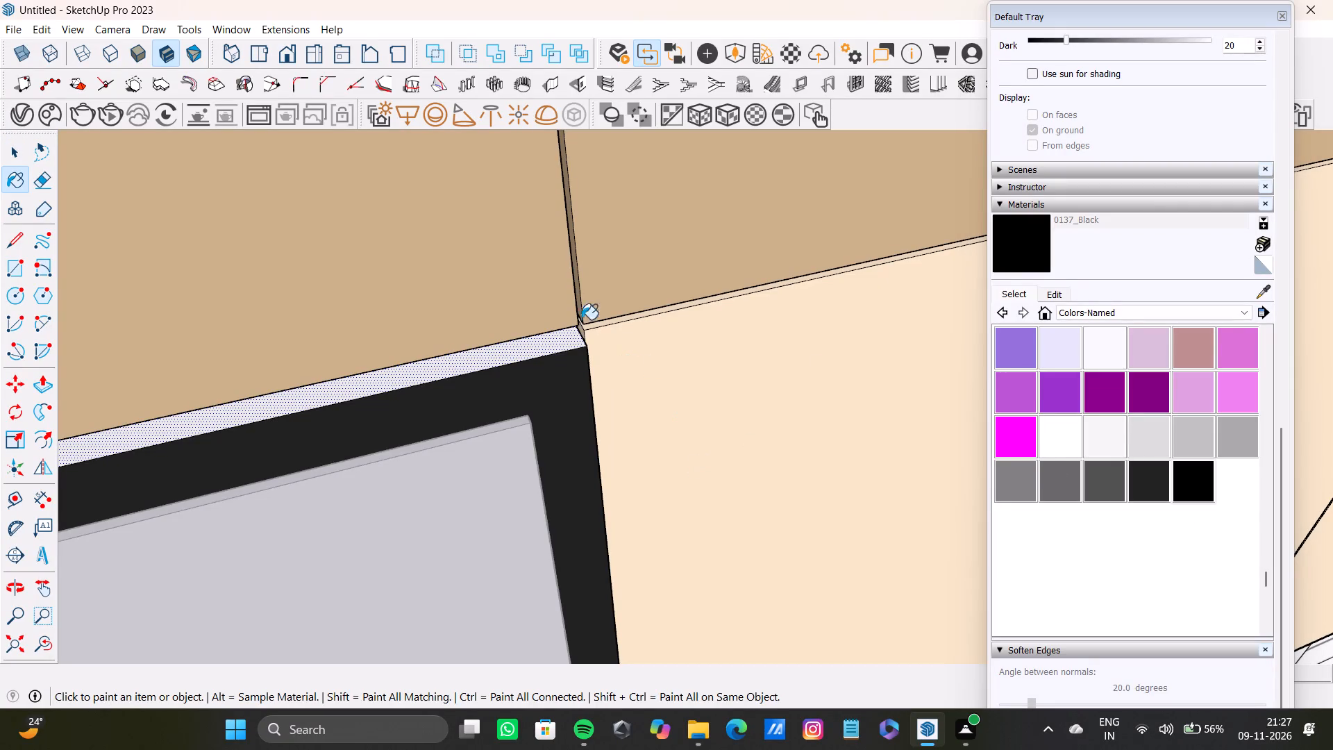
click(541, 346)
scroll(542, 352, down, 20)
scroll(542, 352, down, 3)
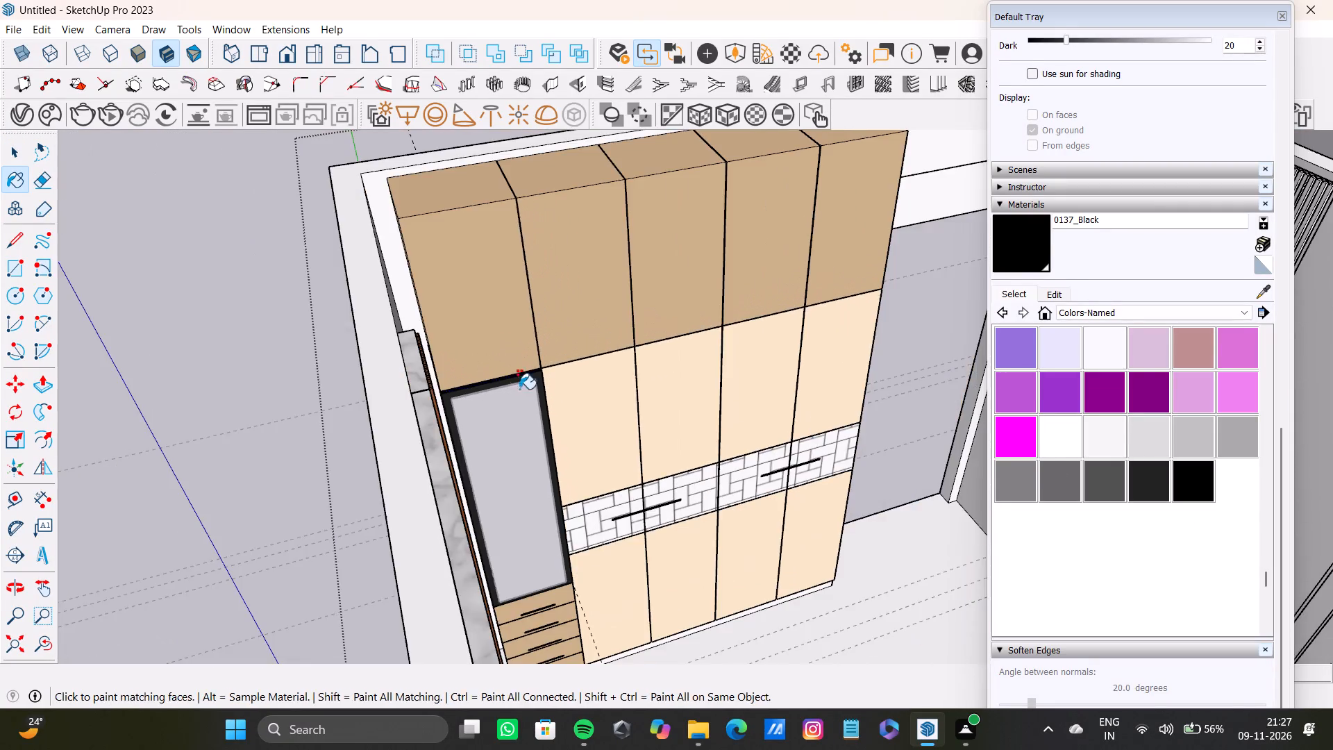
shift+middle_drag(519, 389, 462, 397)
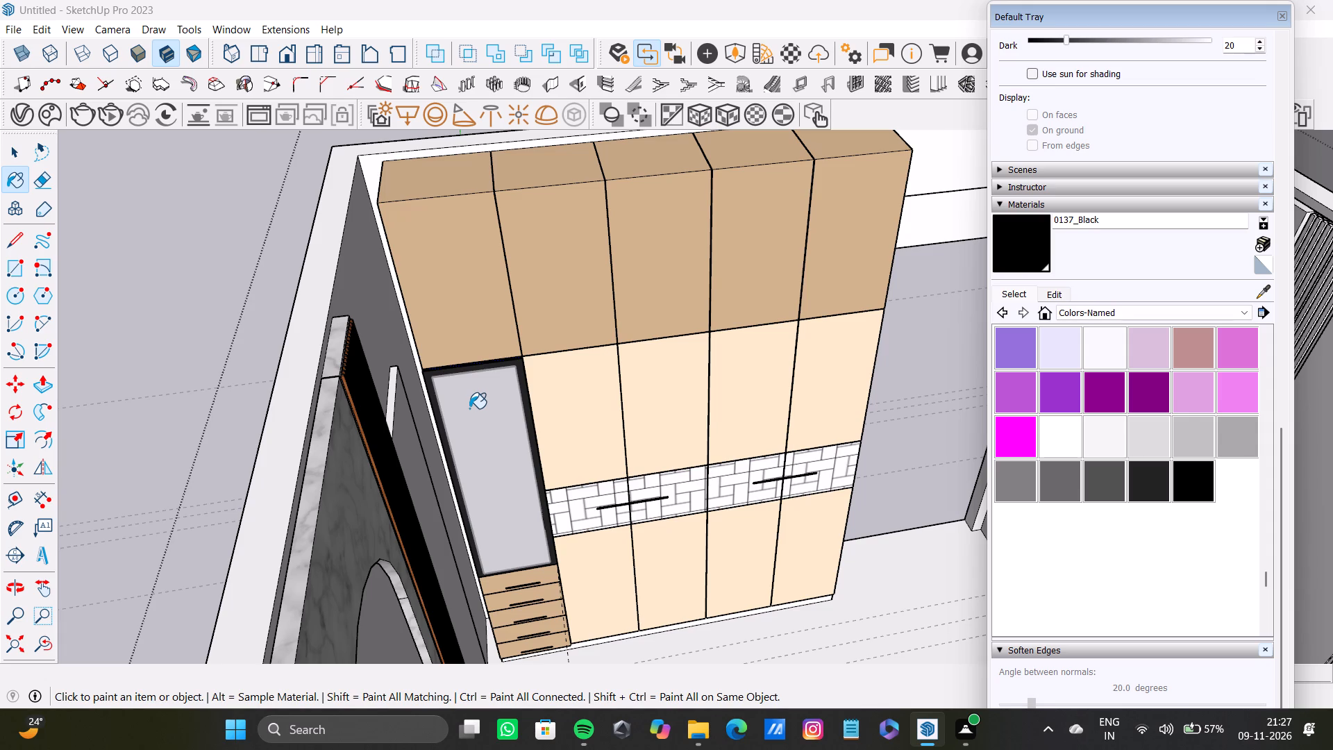
Select the narrow door's recessed panel face together with its bounding edges inside the wardrobe front group.
scroll(559, 510, up, 7)
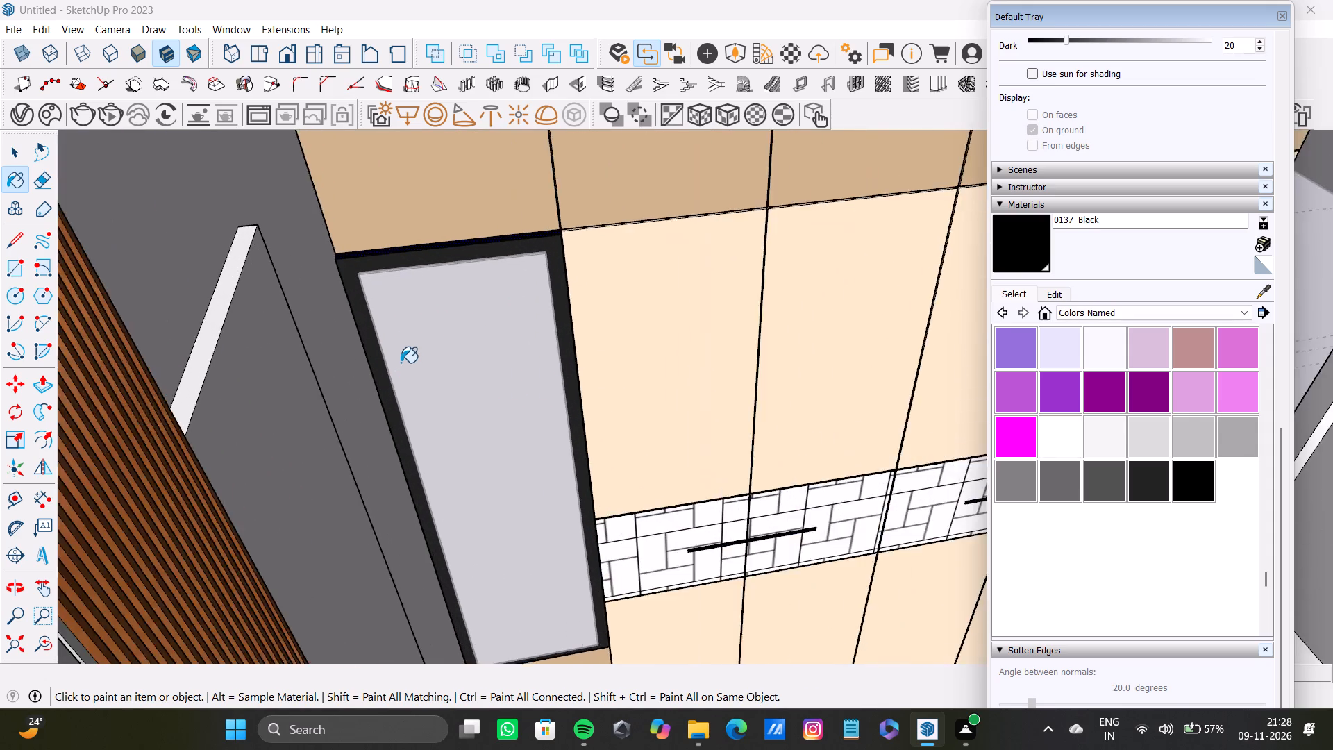
scroll(401, 362, down, 9)
middle_drag(403, 375, 303, 378)
scroll(425, 342, up, 4)
key(space)
double_click(426, 278)
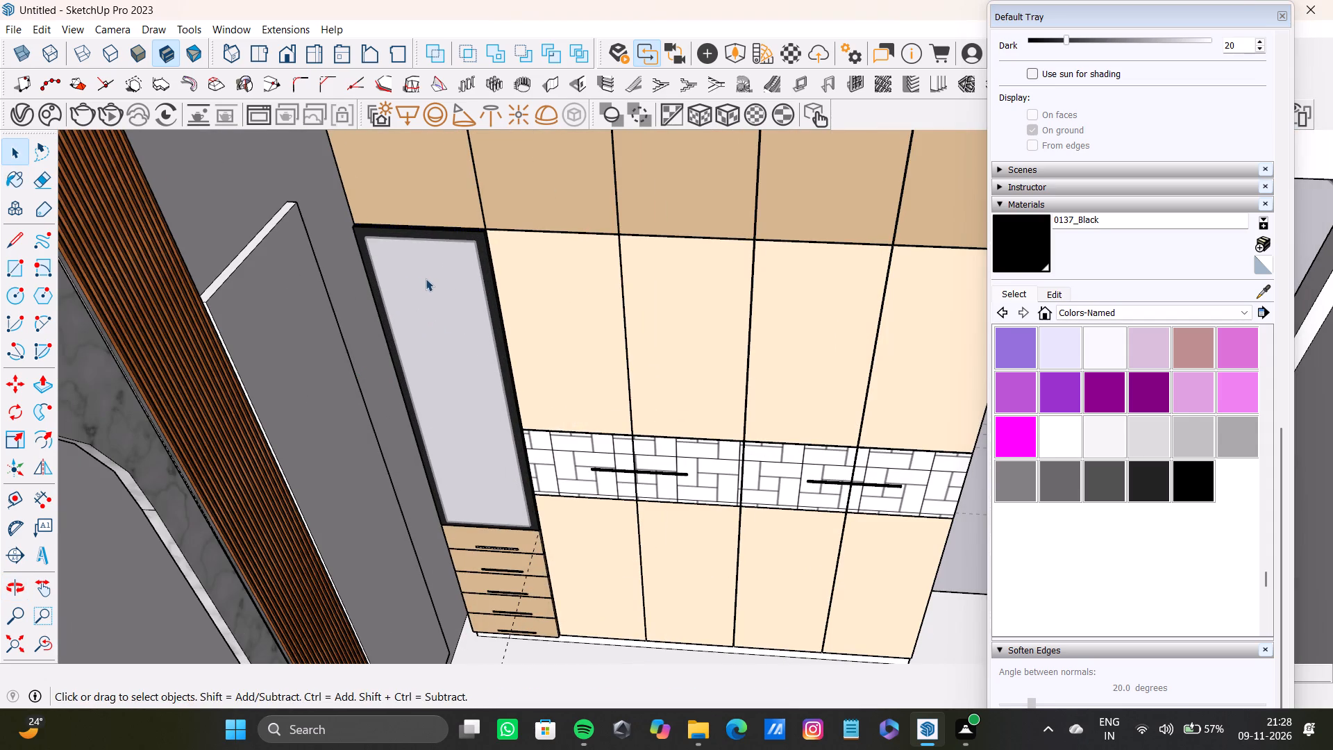
click(451, 284)
scroll(451, 284, down, 15)
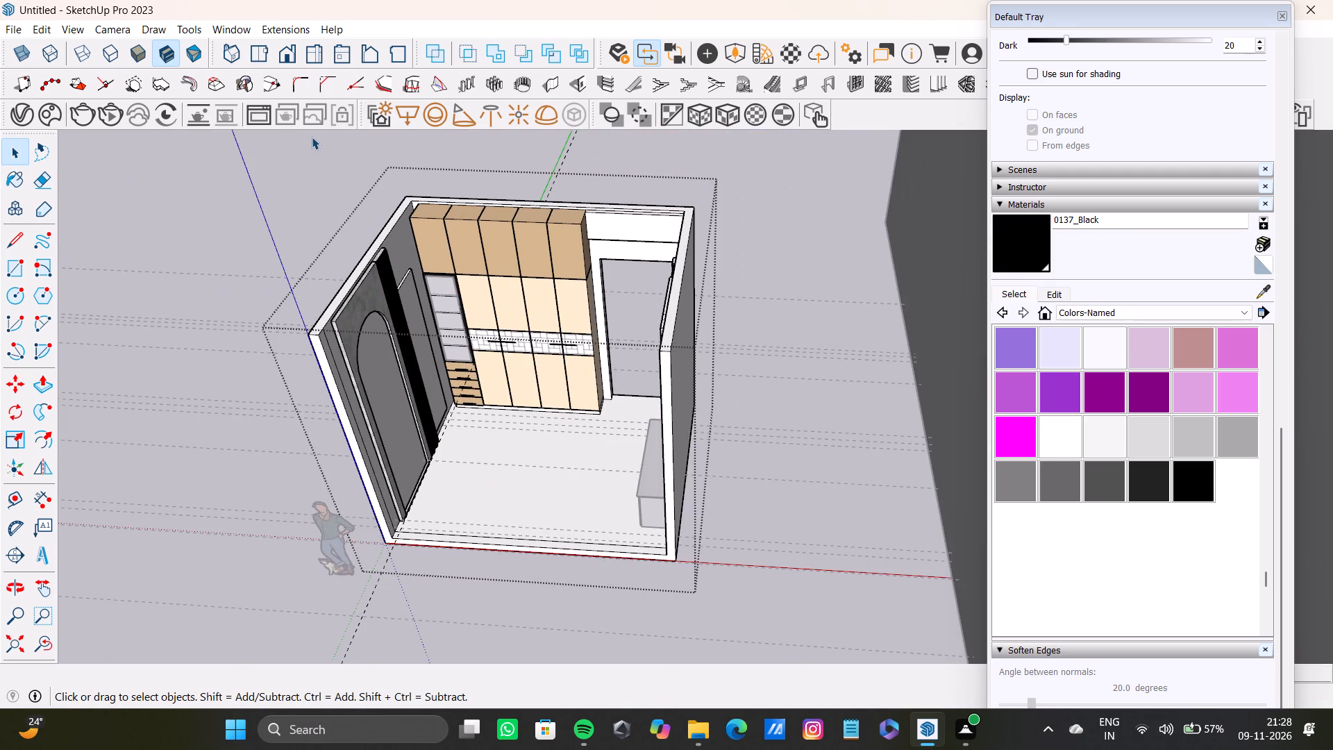
click(312, 137)
scroll(433, 288, up, 17)
double_click(467, 278)
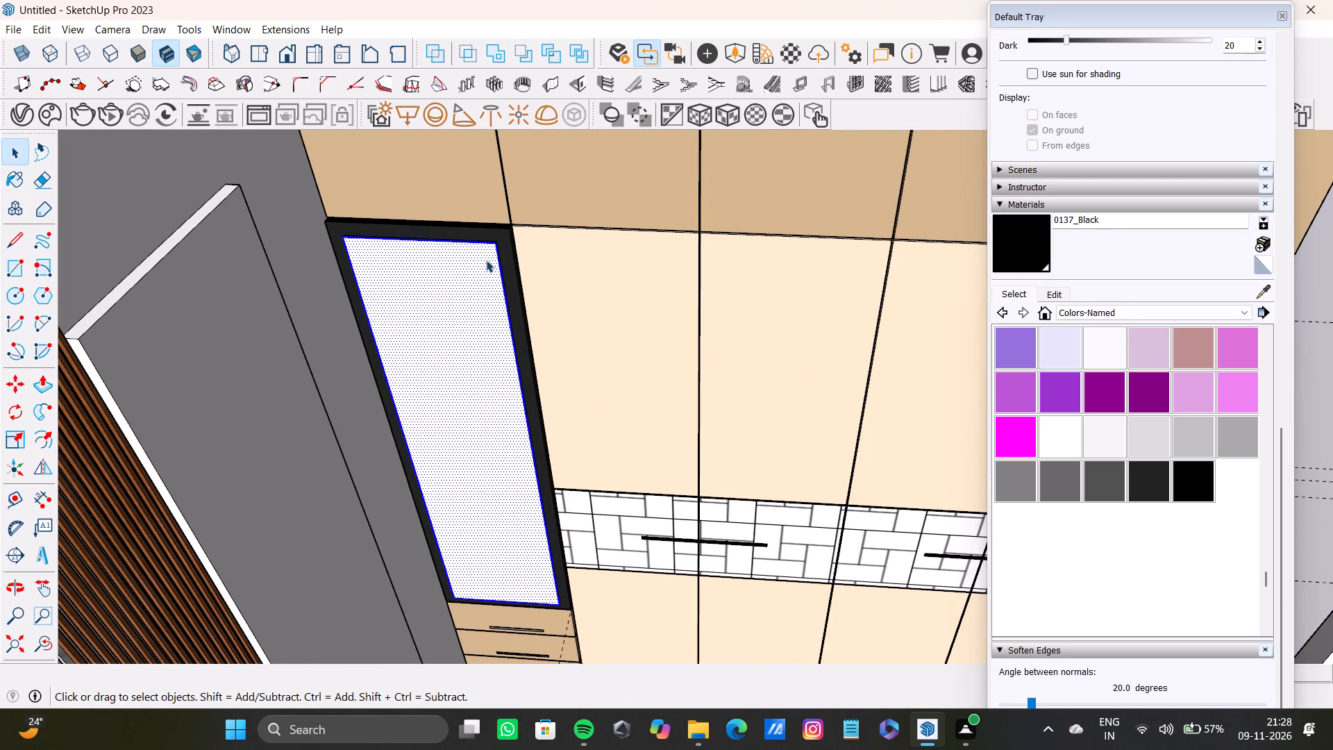
Add the top and right-hand inner reveal faces around the narrow door's recessed panel to the selection.
scroll(458, 281, up, 7)
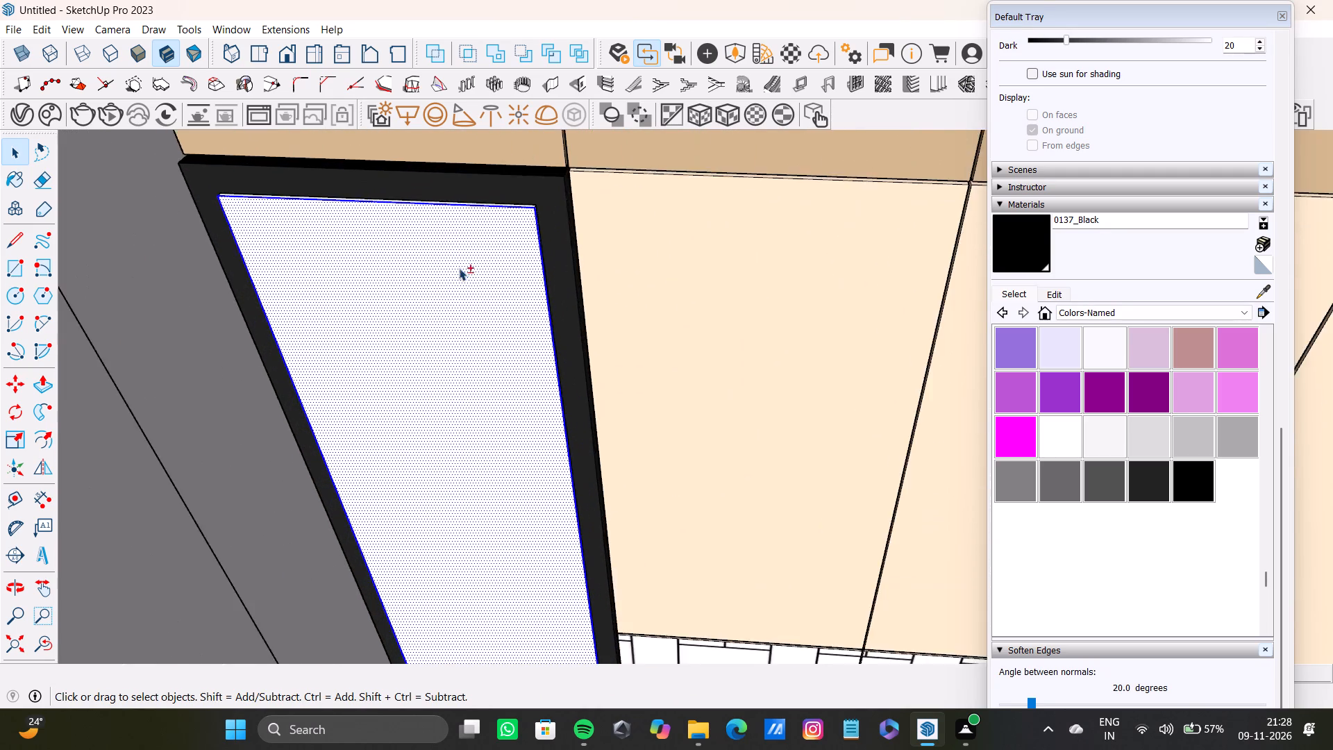
shift+middle_drag(459, 274, 401, 383)
scroll(401, 383, down, 1)
scroll(453, 337, up, 18)
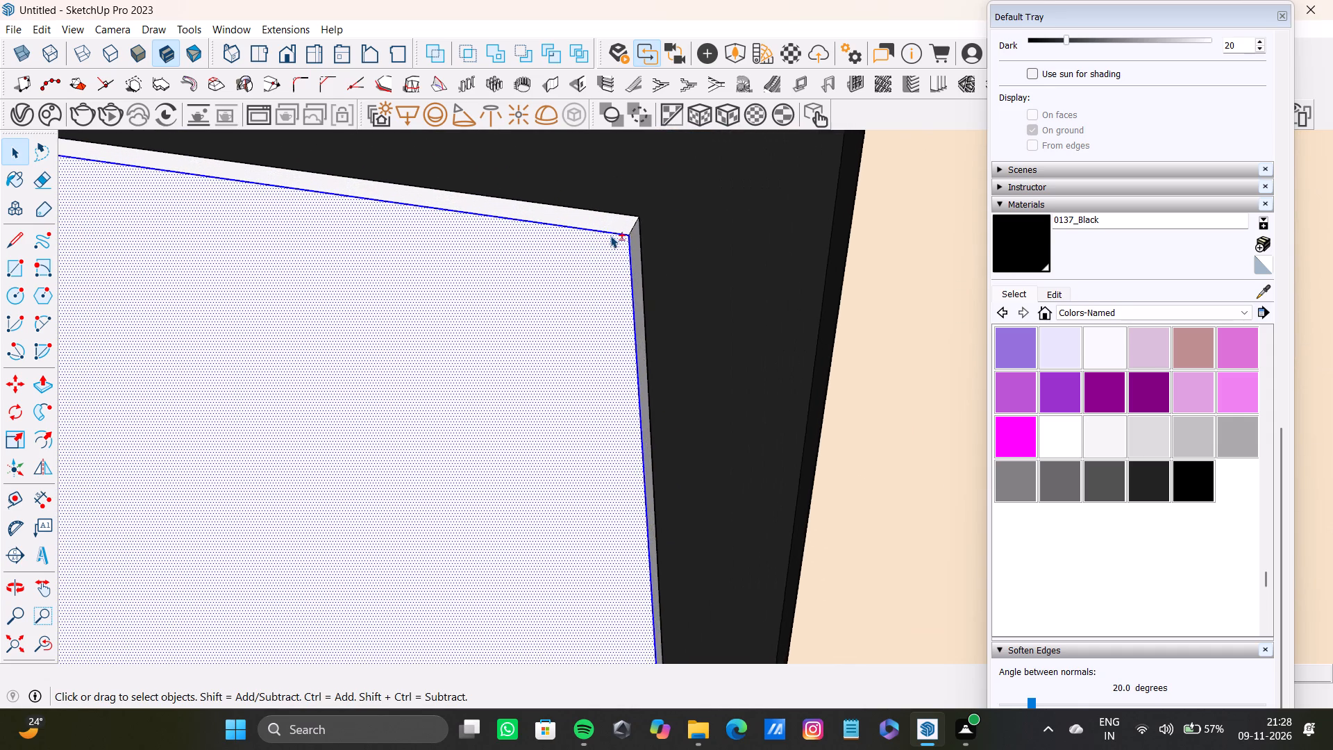
scroll(610, 235, up, 2)
shift+double_click(621, 228)
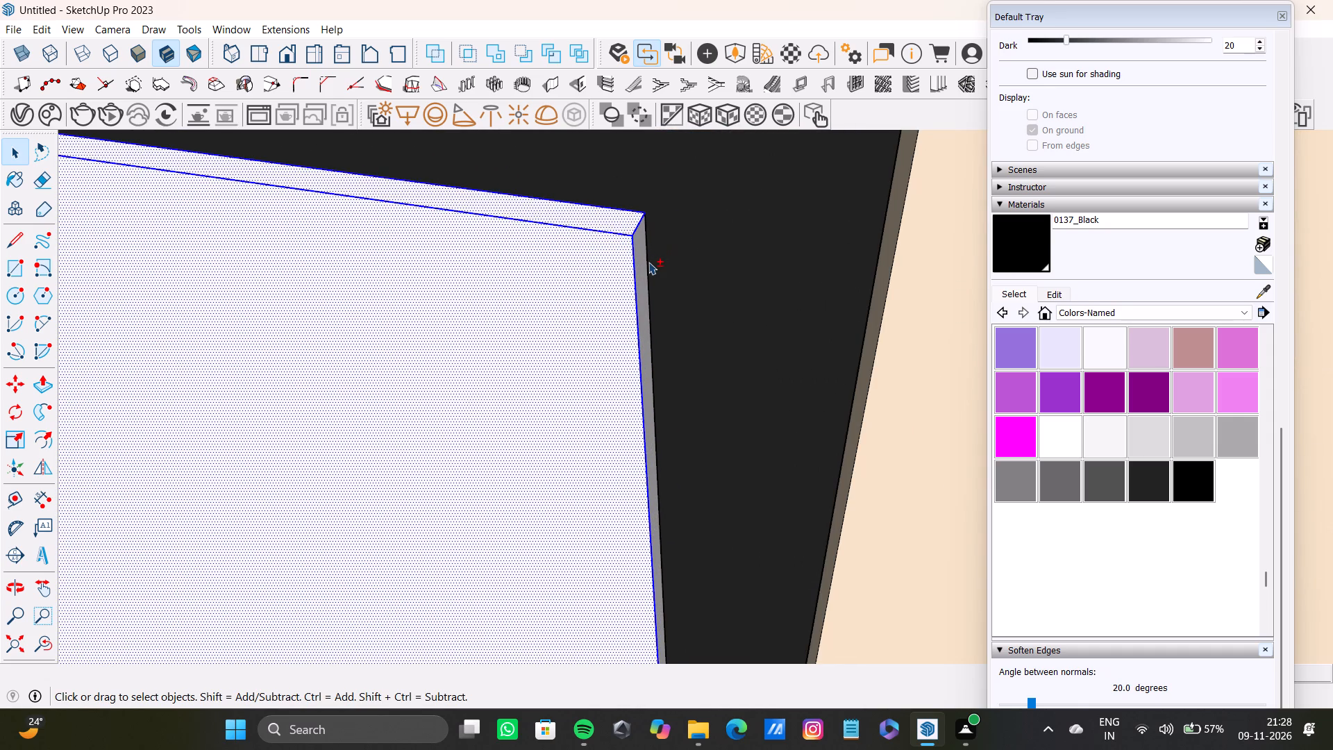
shift+double_click(642, 267)
shift+scroll(644, 285, down, 9)
shift+scroll(641, 291, up, 7)
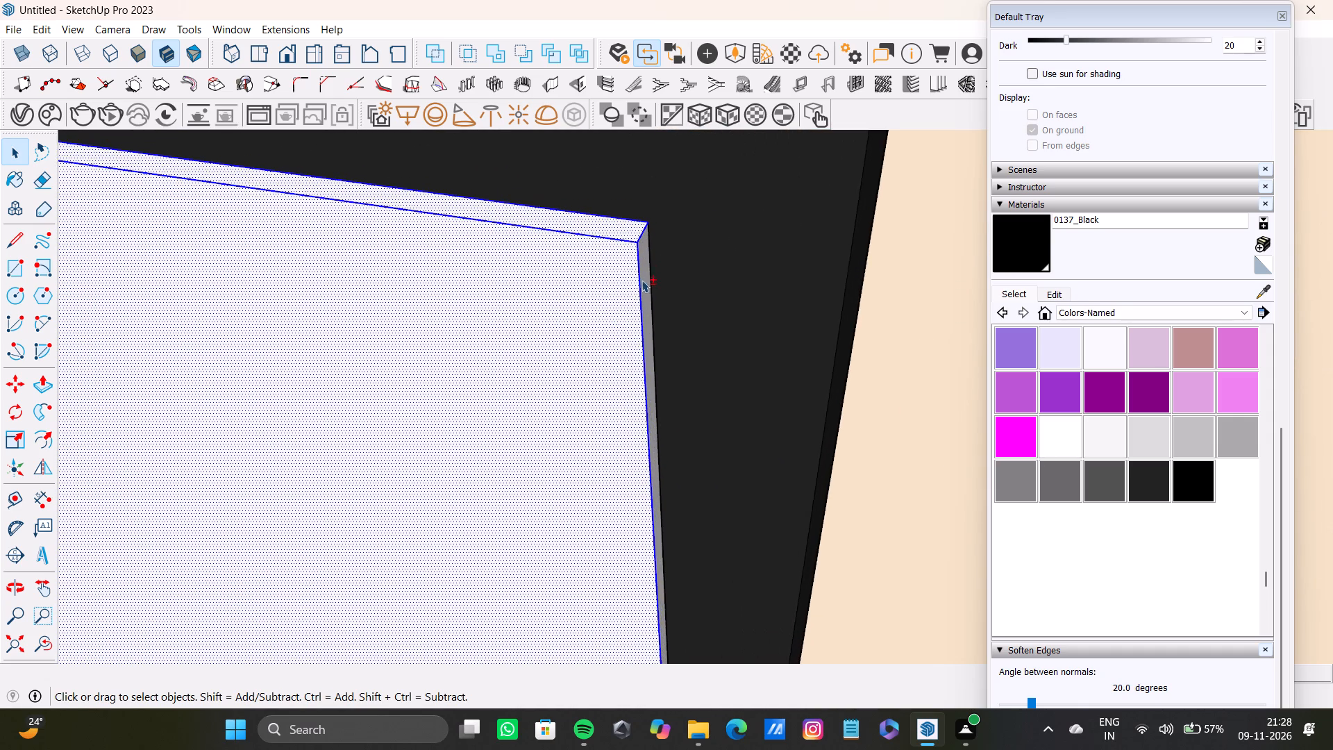
shift+scroll(642, 280, up, 3)
shift+double_click(645, 273)
Add the left-hand inner reveal face beside the narrow door's recessed panel to the selection.
shift+scroll(646, 272, down, 17)
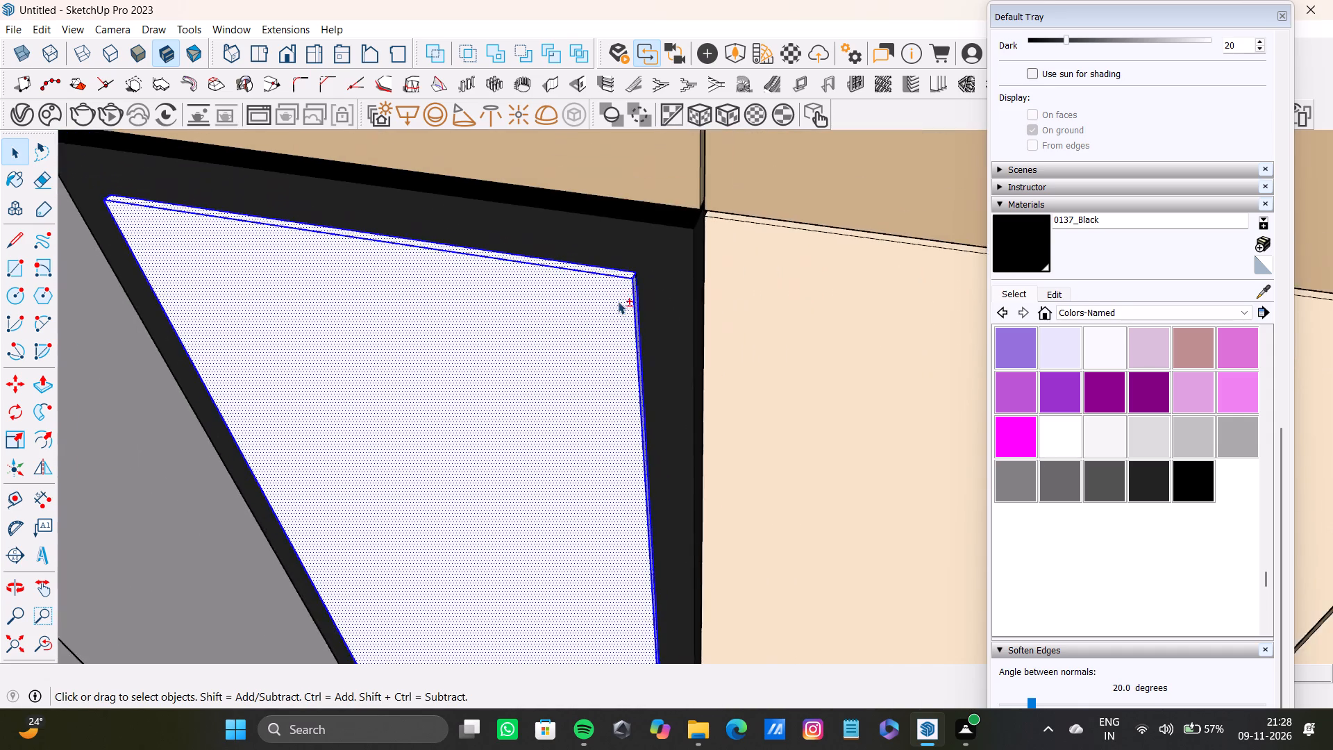
shift+scroll(618, 301, down, 6)
shift+middle_drag(609, 306, 732, 324)
scroll(498, 290, up, 18)
middle_drag(430, 236, 487, 237)
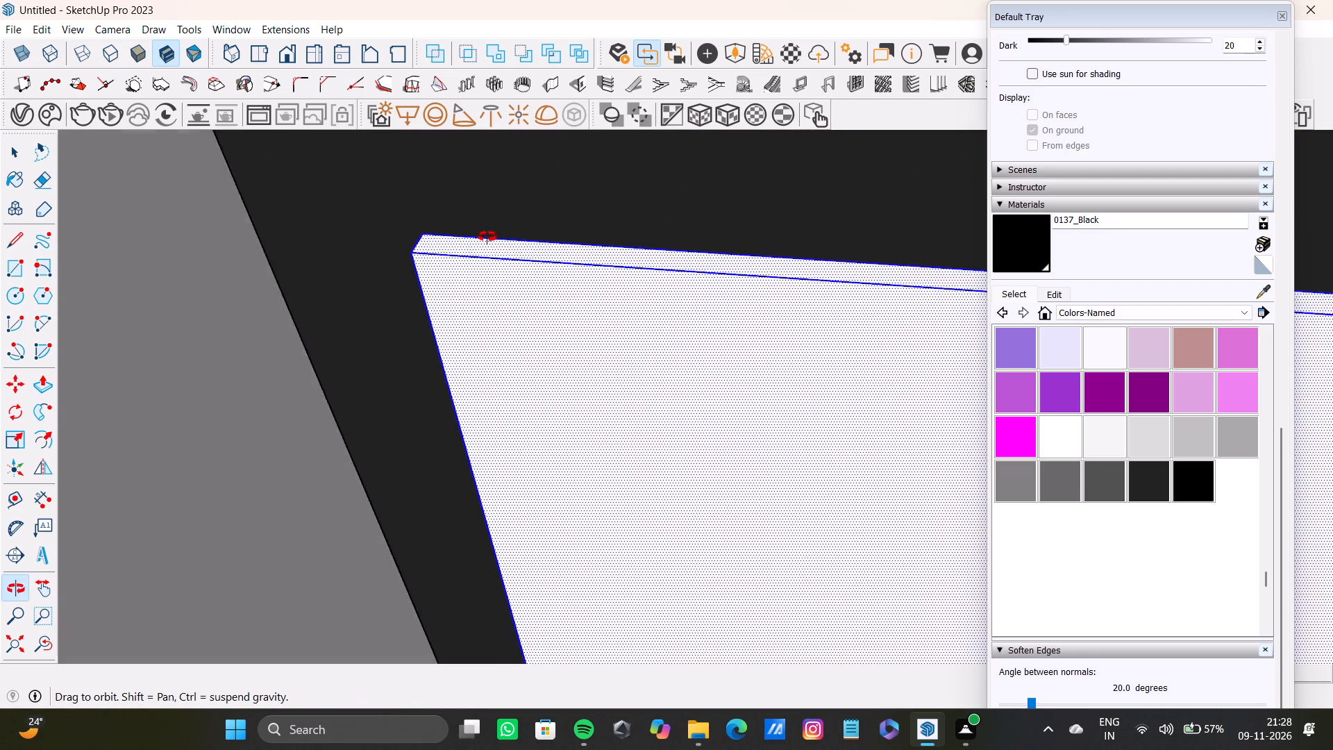
middle_drag(487, 237, 496, 235)
scroll(383, 274, up, 10)
middle_drag(412, 269, 421, 270)
middle_drag(421, 269, 651, 294)
scroll(360, 379, up, 6)
shift+double_click(358, 385)
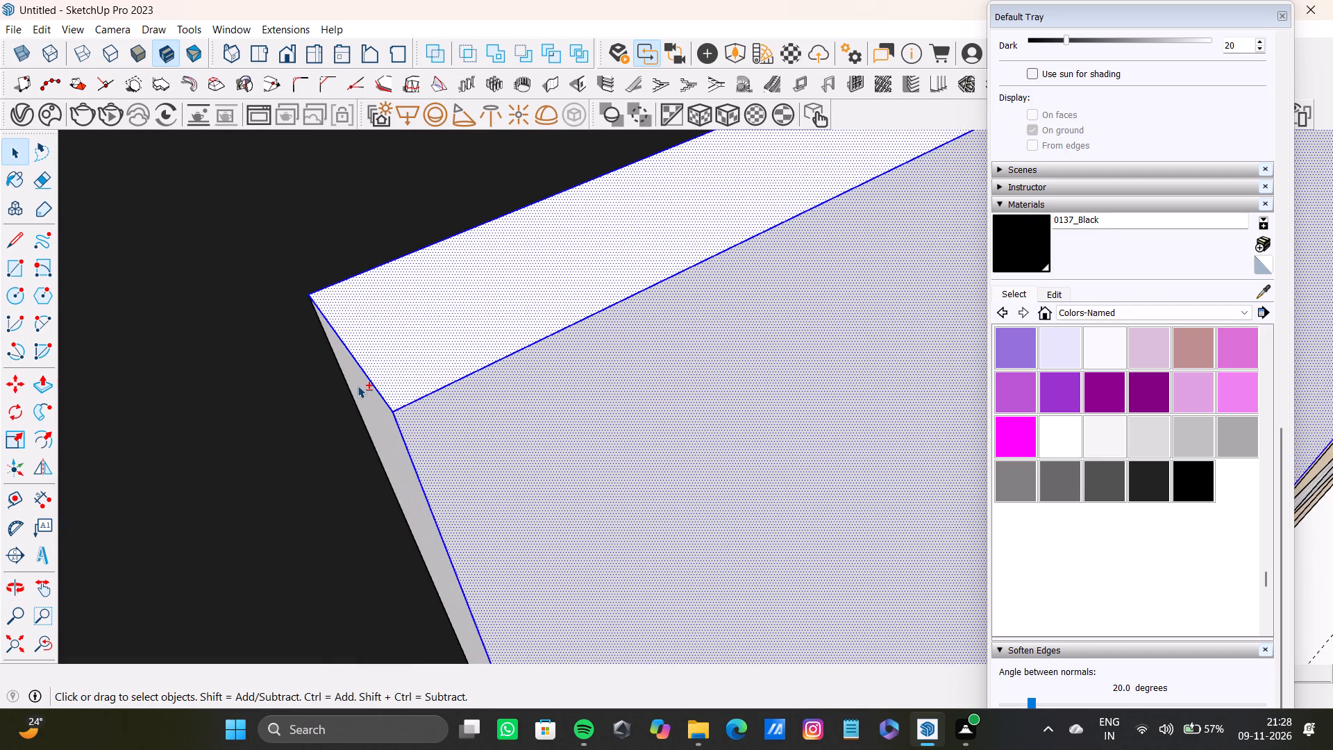
Add the bottom inner reveal face below the narrow door's recessed panel to the selection.
shift+scroll(354, 384, down, 20)
shift+scroll(354, 384, down, 10)
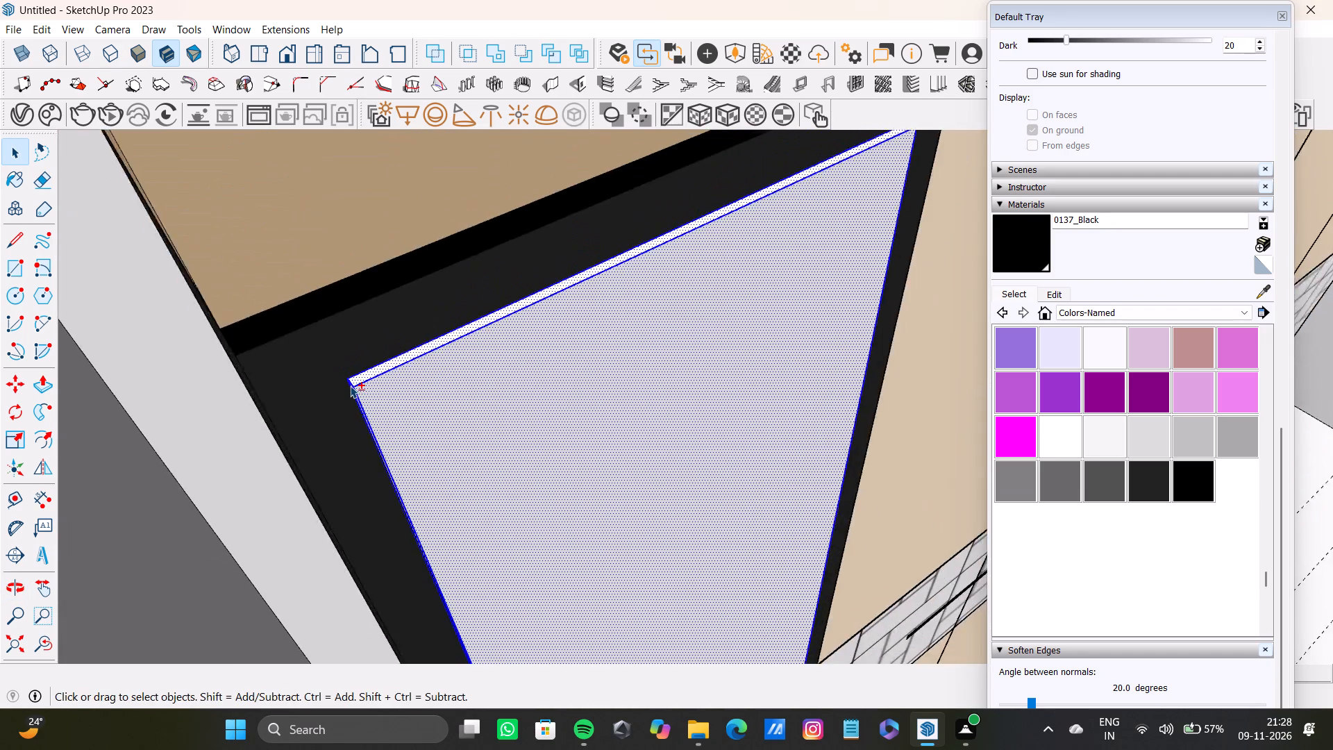
shift+scroll(350, 385, down, 12)
shift+middle_drag(355, 412, 294, 337)
shift+drag(15, 647, 16, 639)
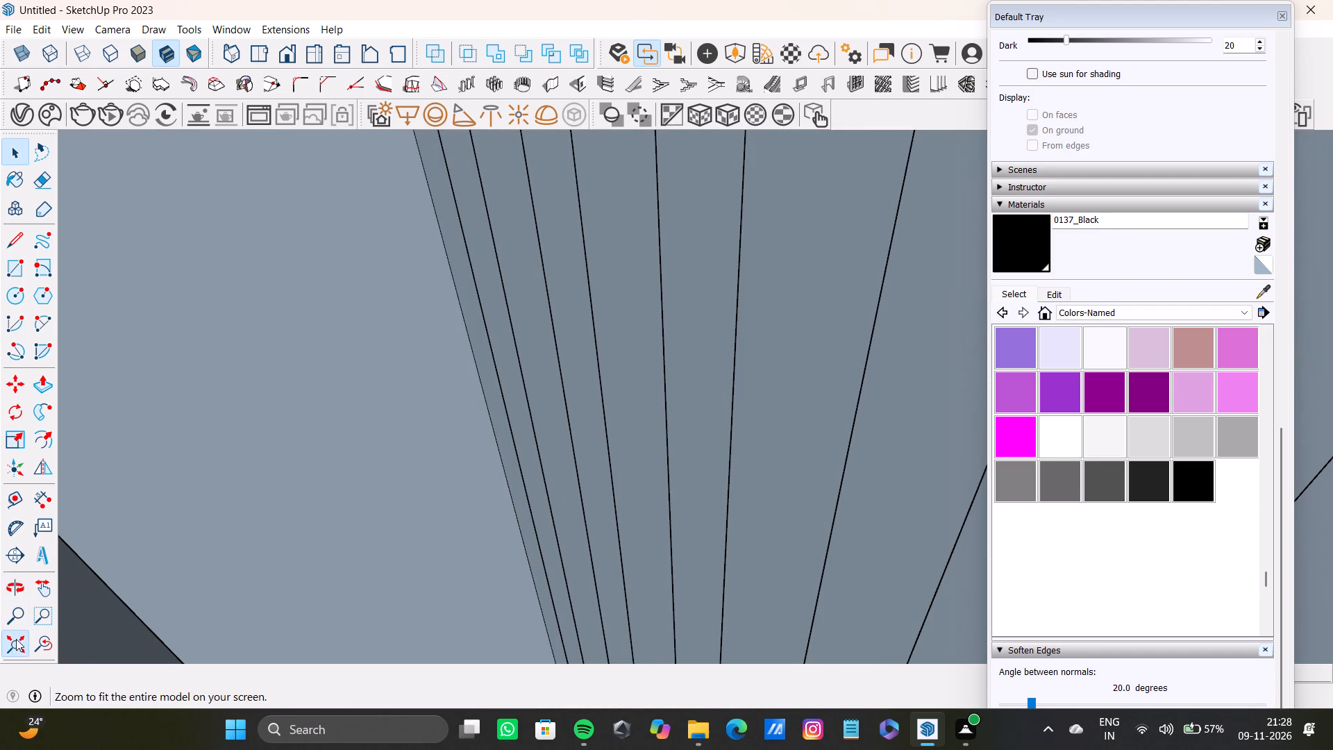
shift+drag(16, 639, 15, 640)
middle_drag(452, 547, 317, 576)
scroll(430, 424, up, 20)
scroll(430, 424, up, 1)
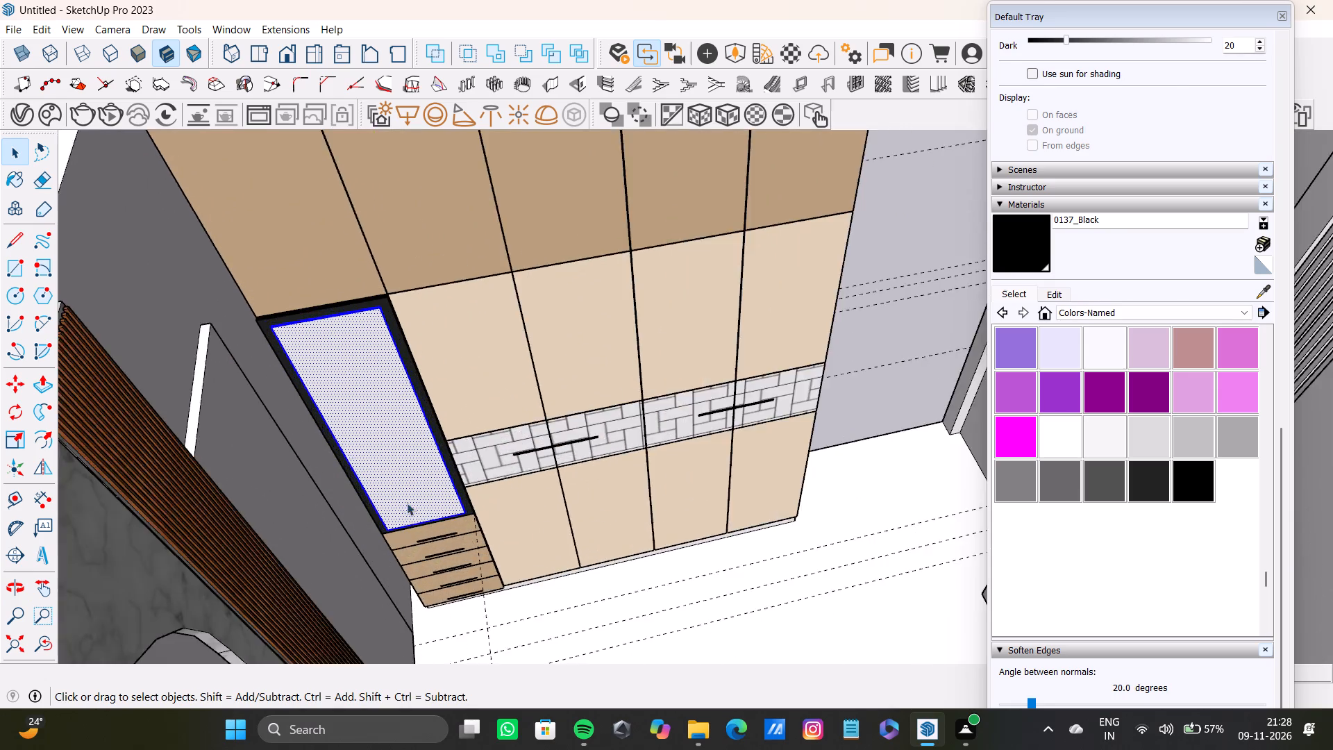
scroll(407, 503, up, 20)
middle_drag(529, 489, 483, 382)
scroll(516, 424, up, 3)
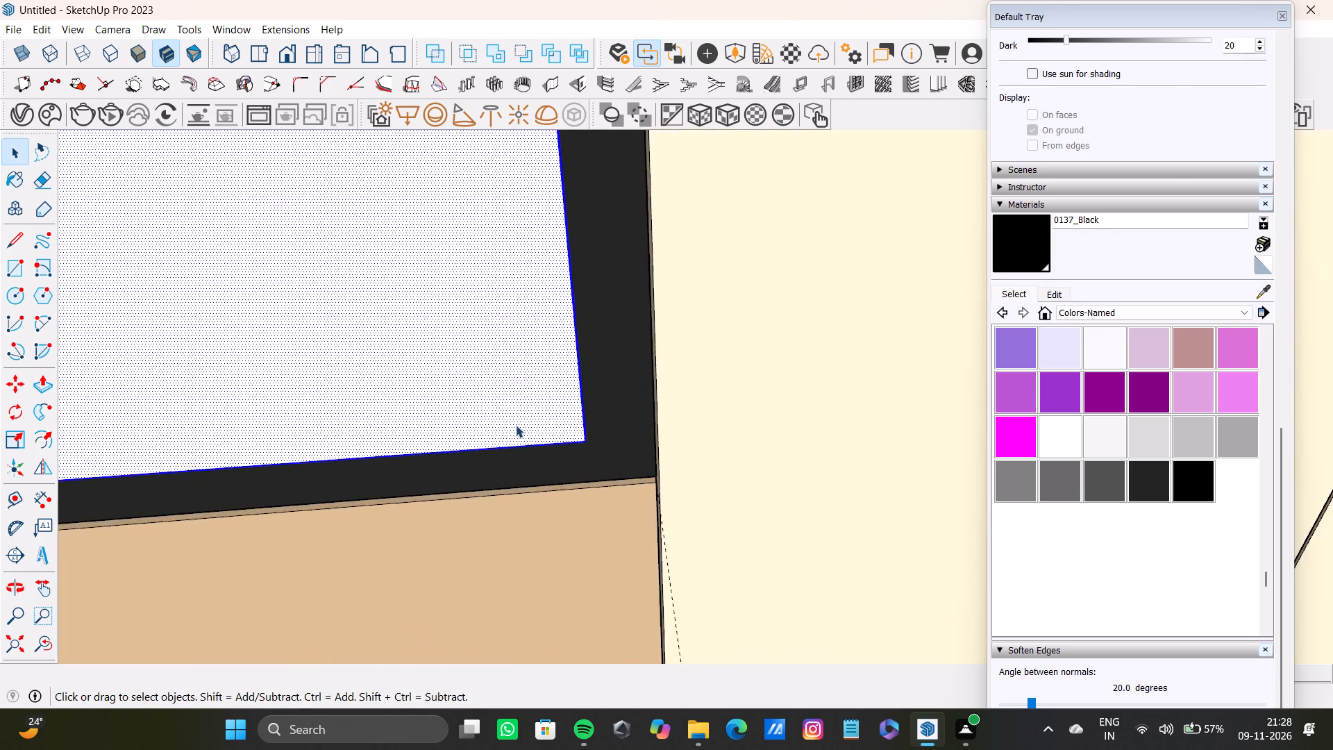
scroll(516, 425, up, 5)
middle_drag(554, 457, 517, 387)
scroll(546, 414, up, 3)
middle_drag(578, 454, 571, 381)
middle_drag(614, 460, 577, 381)
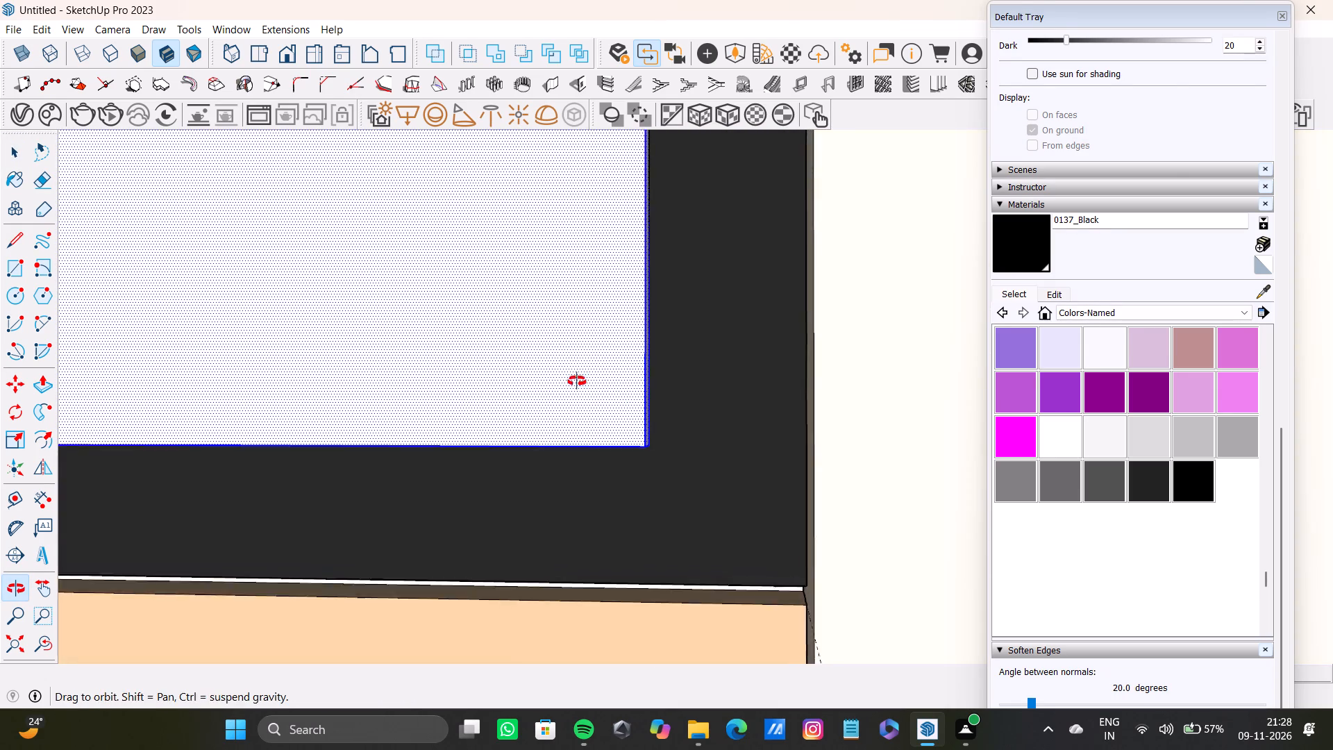
middle_drag(577, 381, 561, 327)
scroll(591, 456, up, 7)
shift+double_click(663, 420)
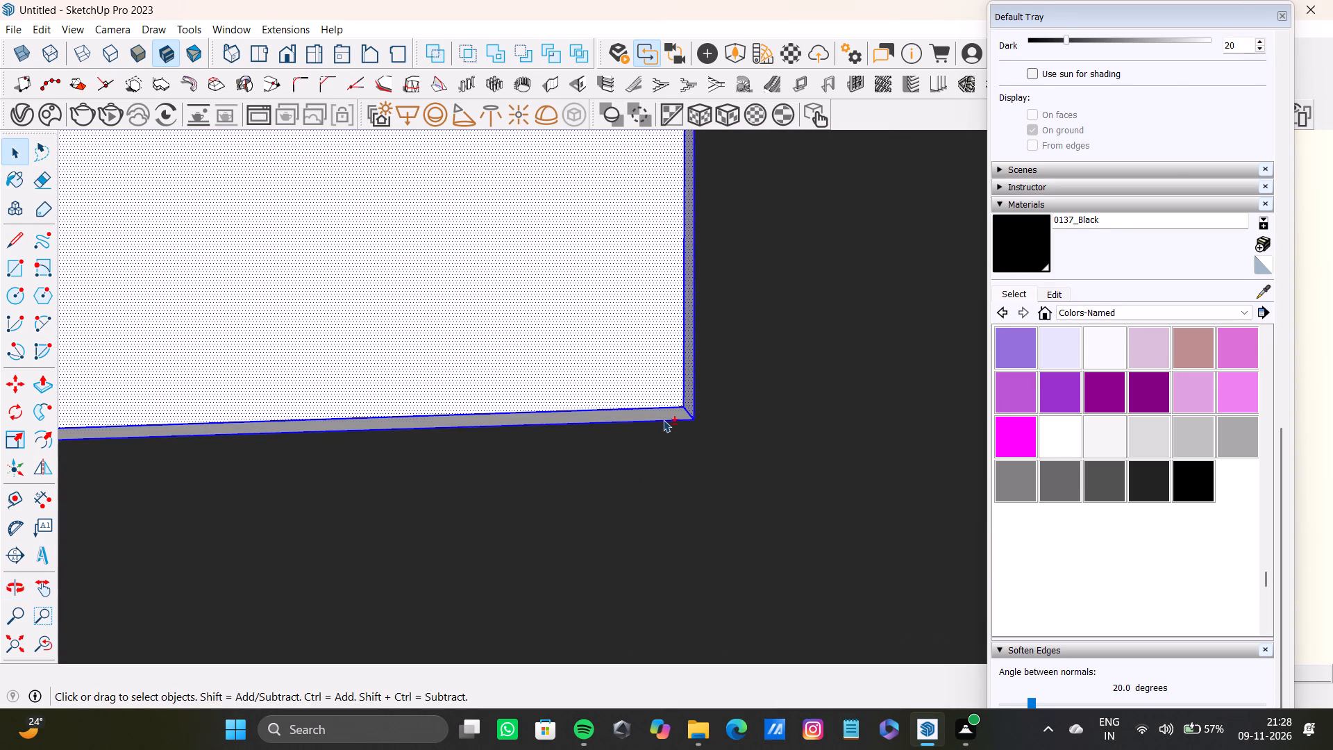
Open the list of material collections for the selected panel and reveal faces.
click(1105, 312)
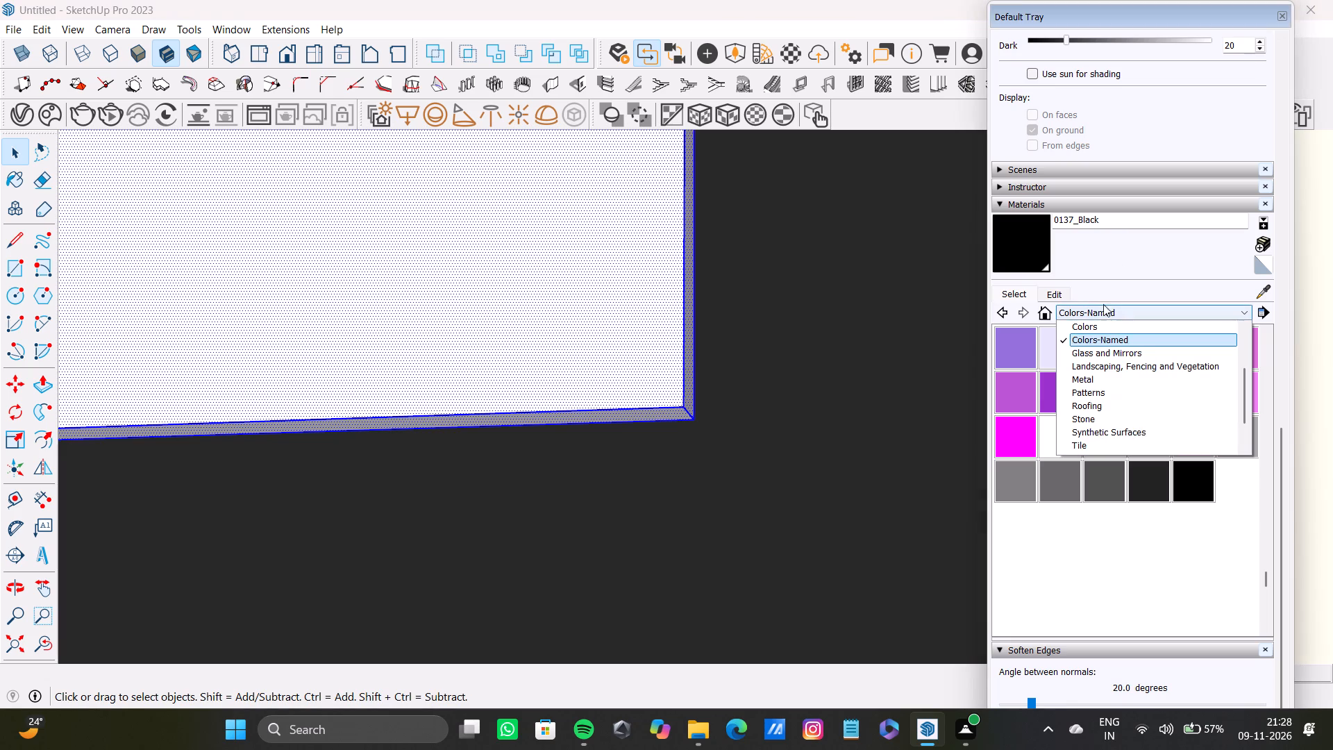
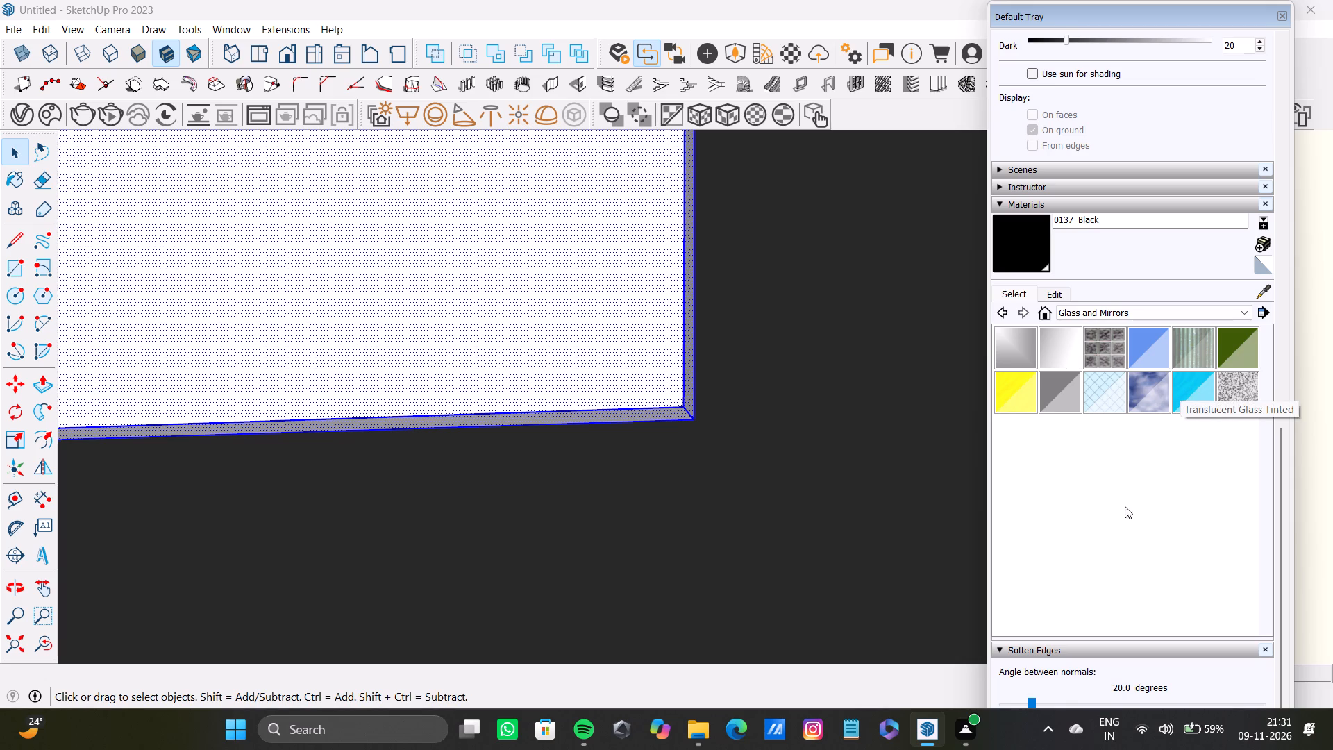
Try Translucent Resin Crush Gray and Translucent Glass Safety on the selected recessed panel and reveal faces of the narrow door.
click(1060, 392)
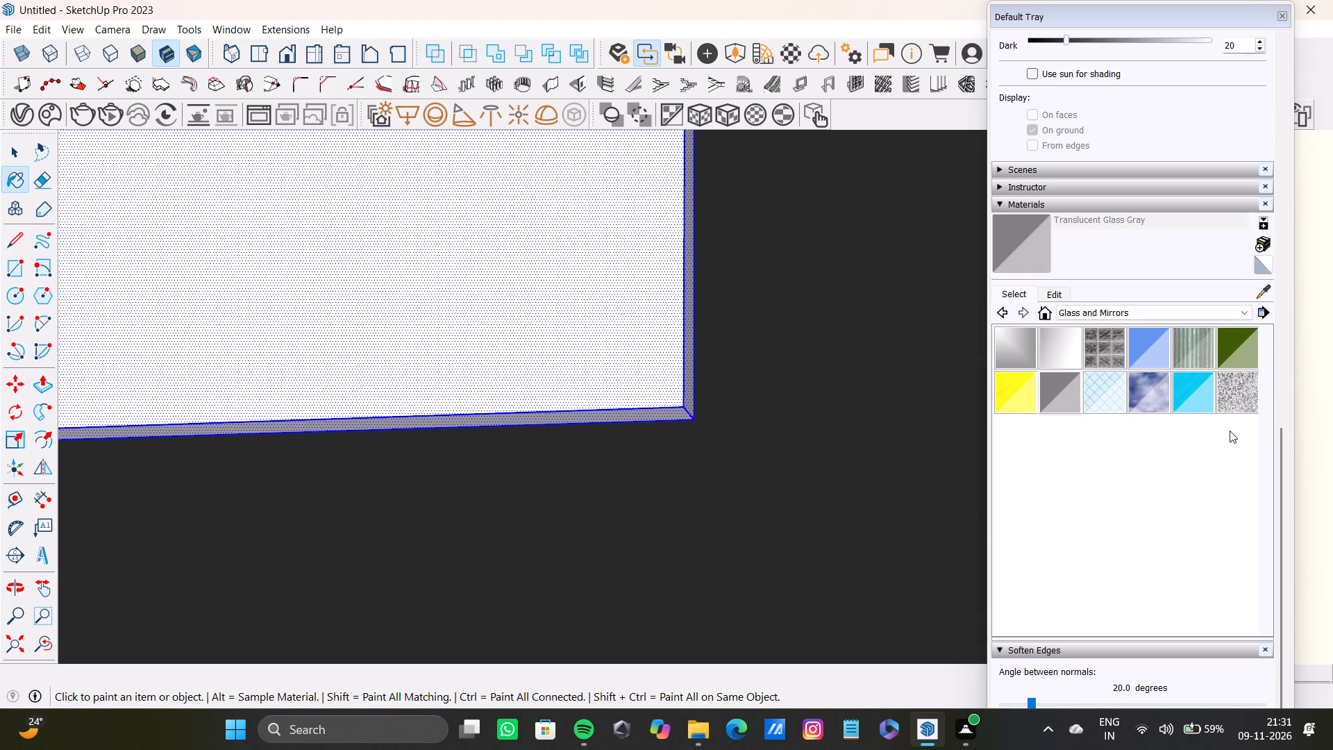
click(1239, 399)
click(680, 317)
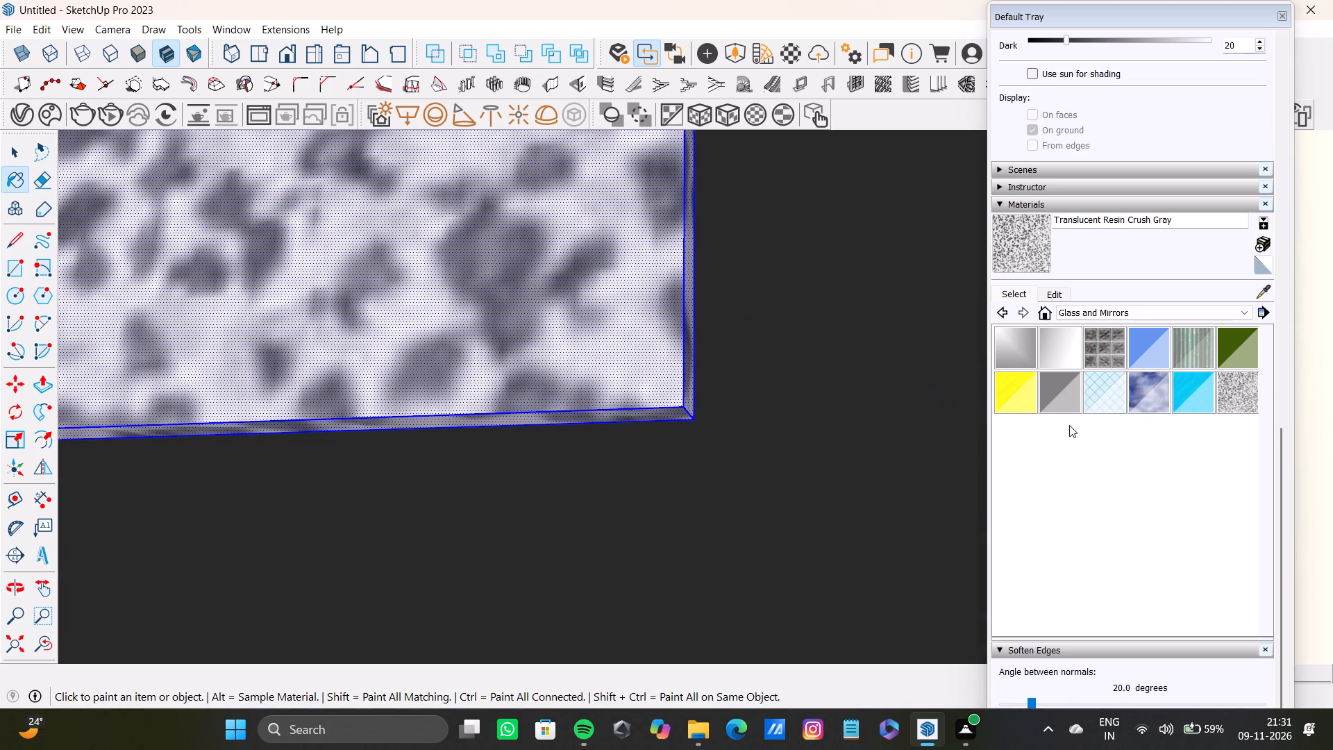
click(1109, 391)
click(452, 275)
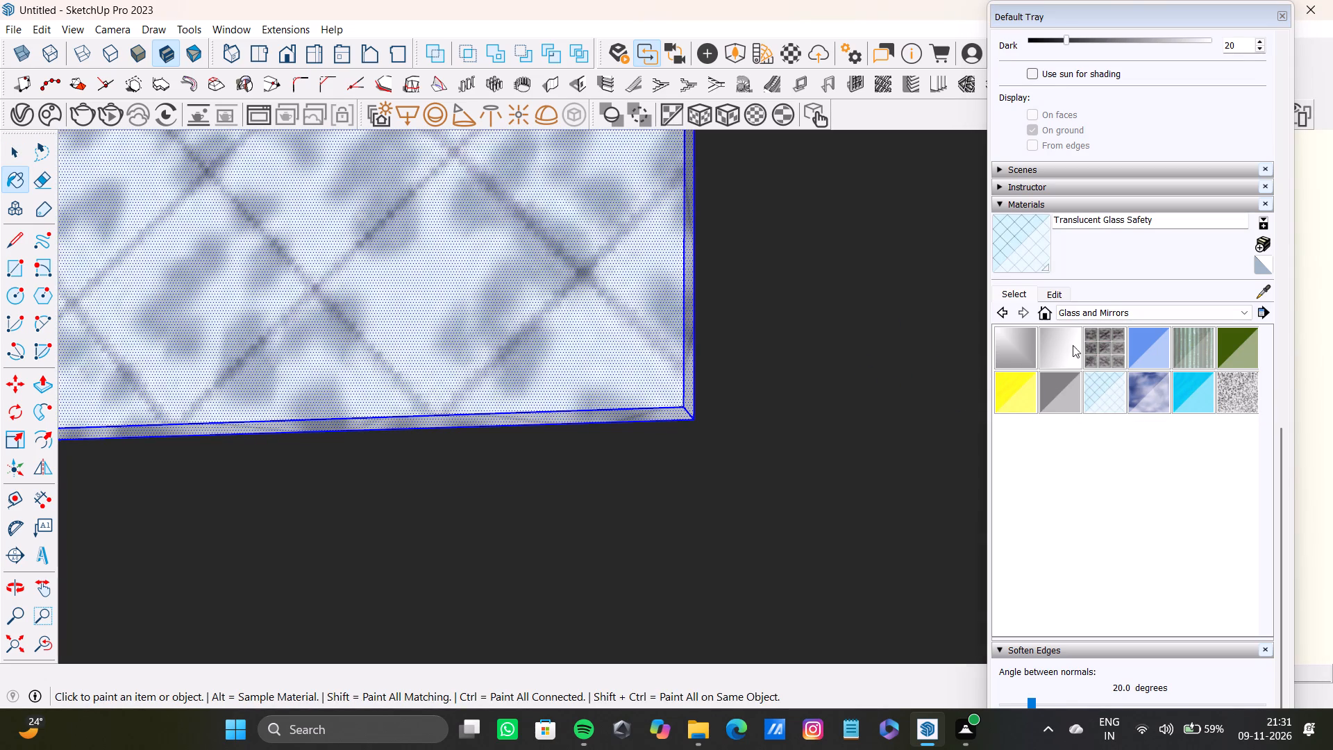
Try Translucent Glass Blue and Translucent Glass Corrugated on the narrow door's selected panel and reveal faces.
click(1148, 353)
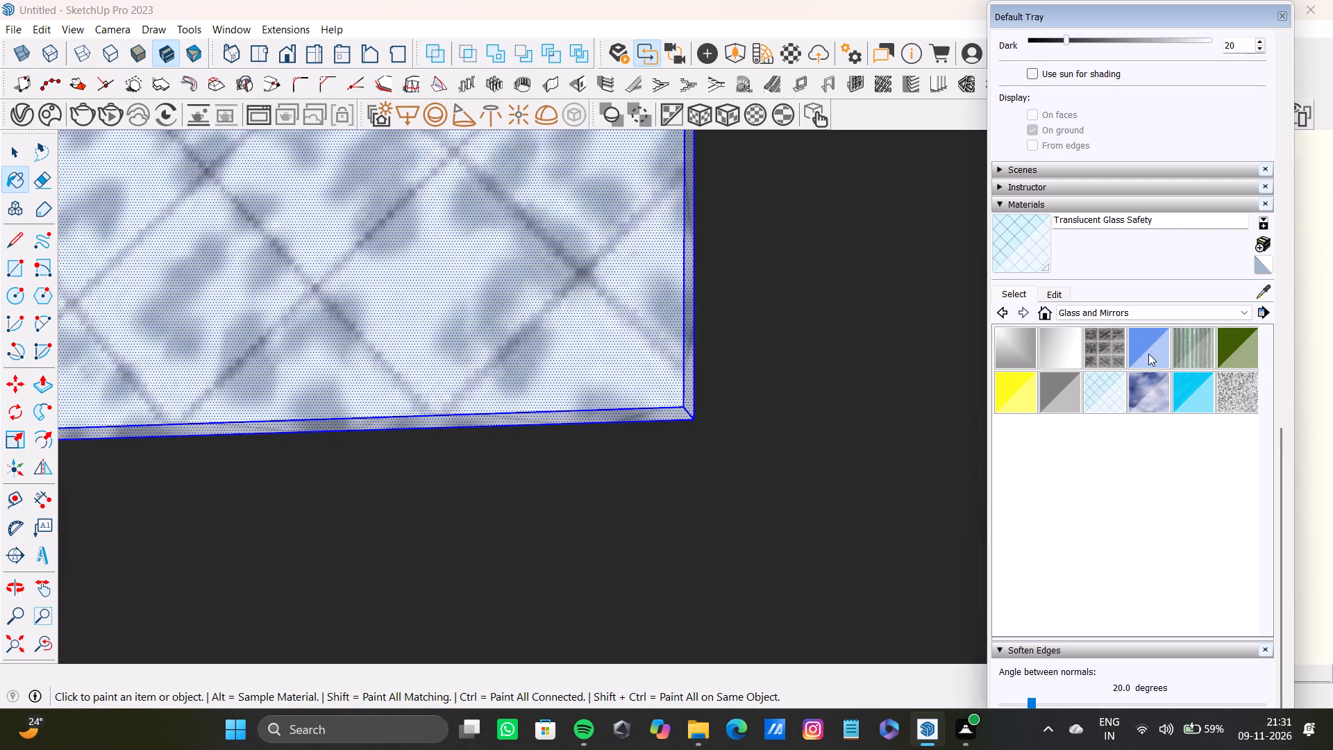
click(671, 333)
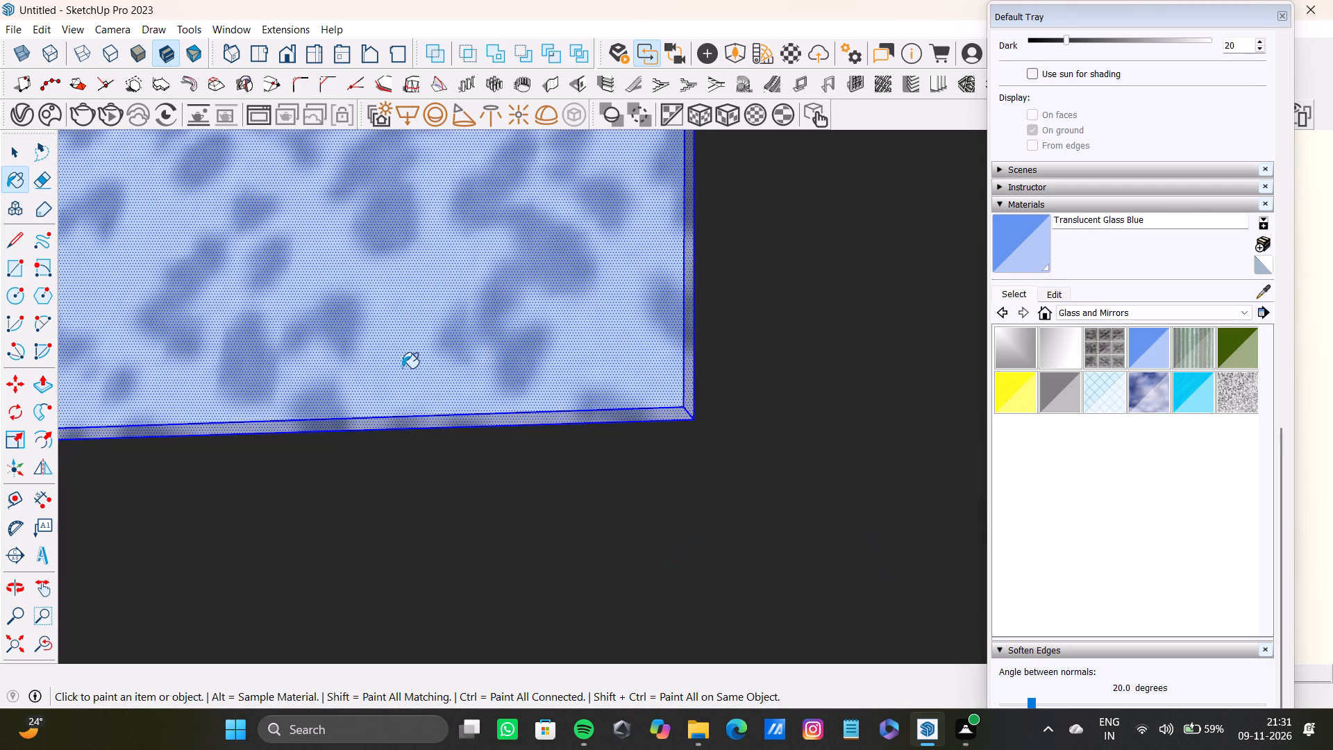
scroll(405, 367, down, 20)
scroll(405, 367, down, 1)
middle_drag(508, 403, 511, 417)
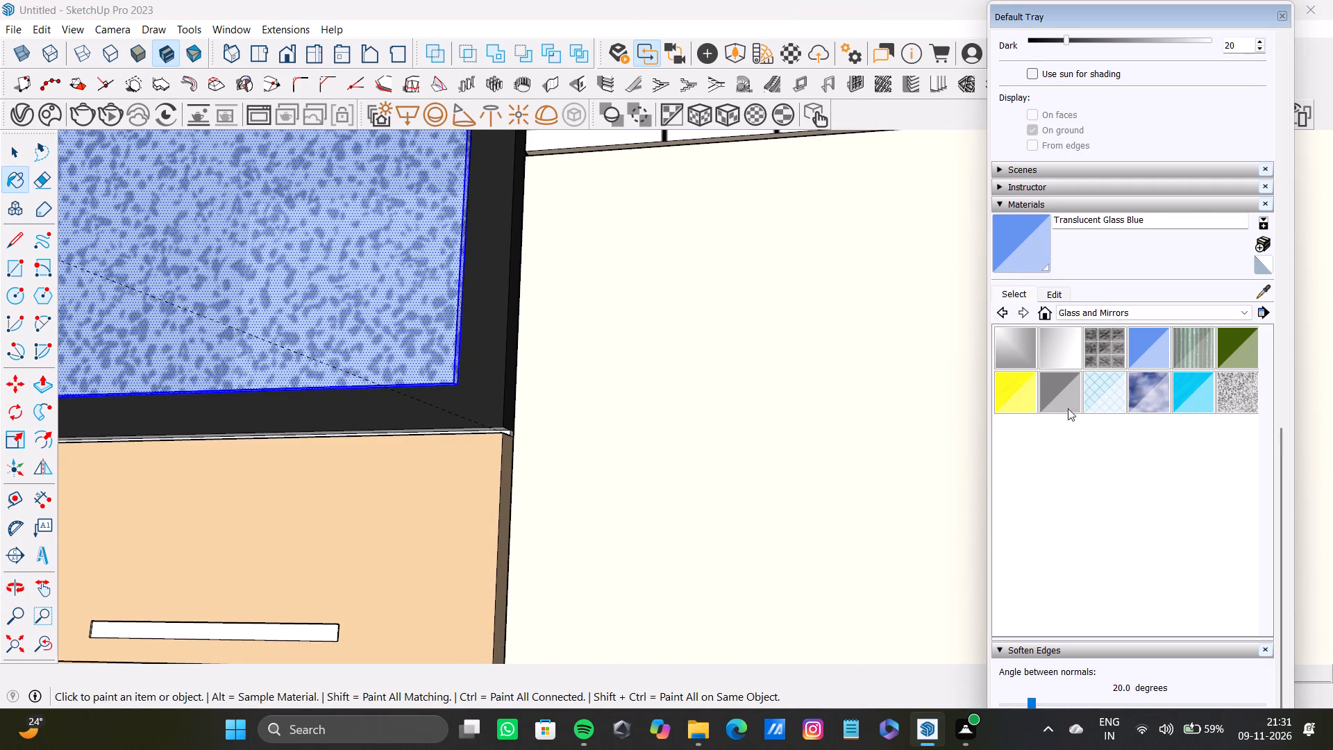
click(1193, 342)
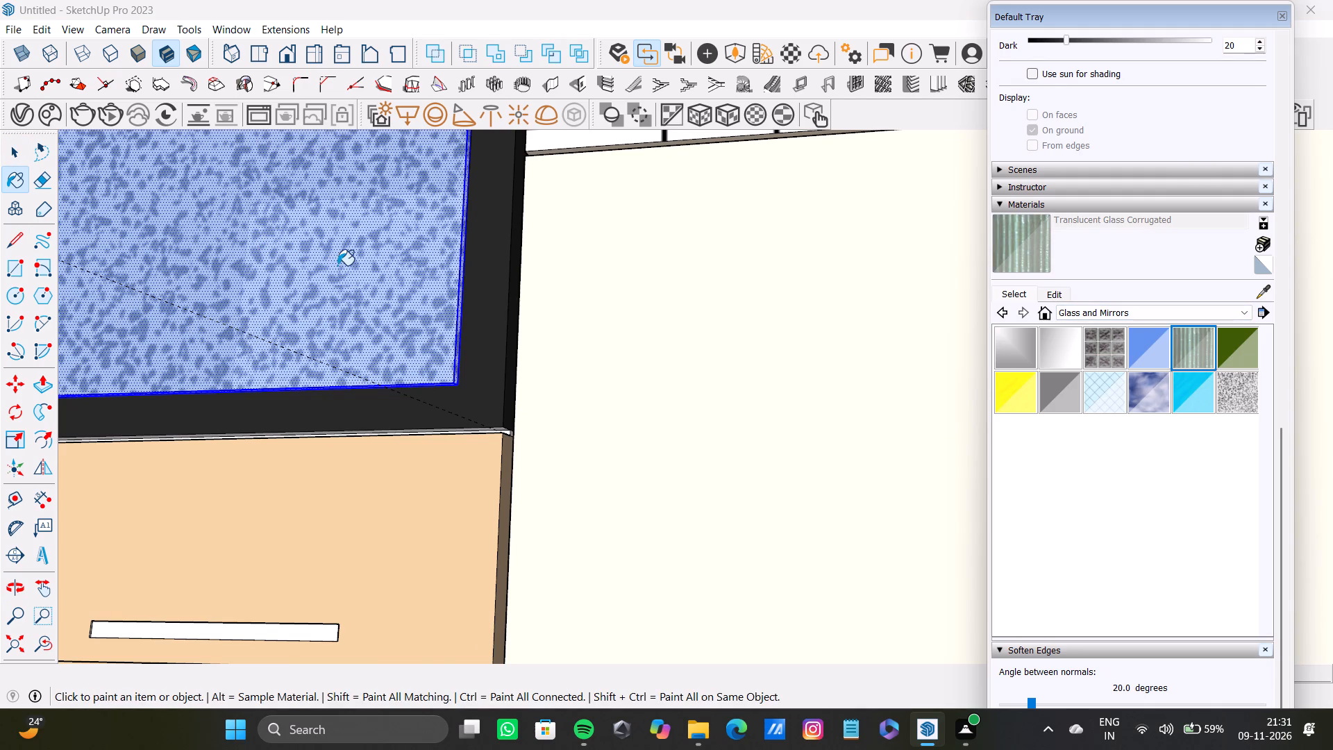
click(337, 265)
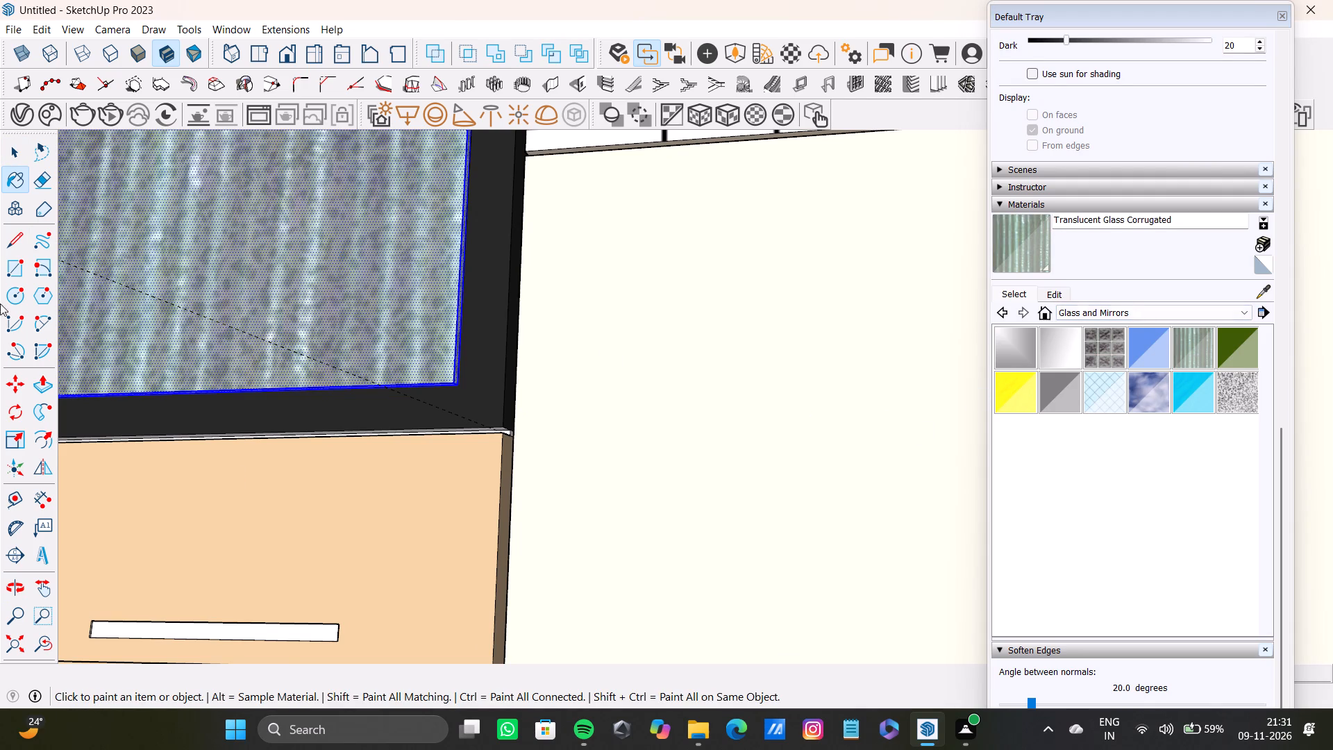
Paint the narrow door's selected panel and reveal faces with Translucent Glass Gray.
click(1077, 384)
click(288, 285)
Examine the narrow door's glass panel and black frame in the context of the whole wardrobe.
scroll(393, 295, down, 4)
middle_drag(462, 317, 463, 373)
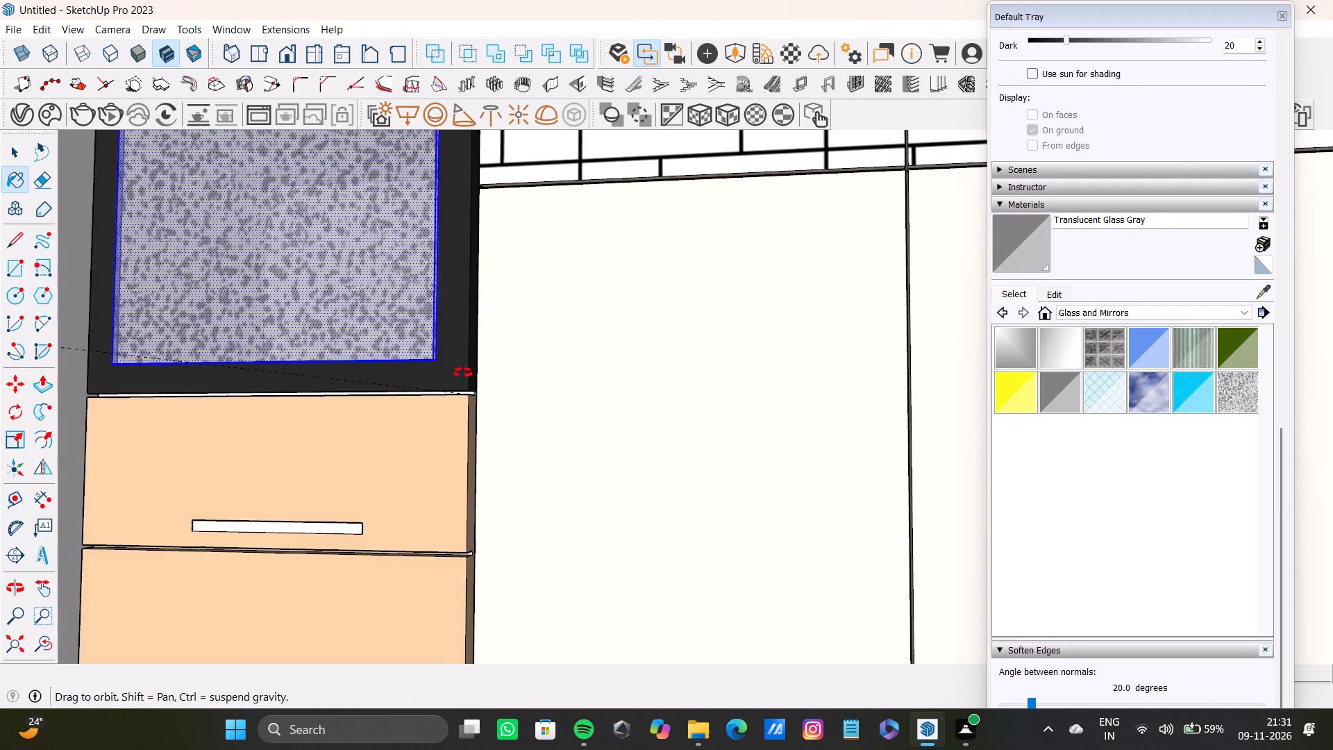
middle_drag(463, 373, 417, 278)
scroll(364, 243, down, 17)
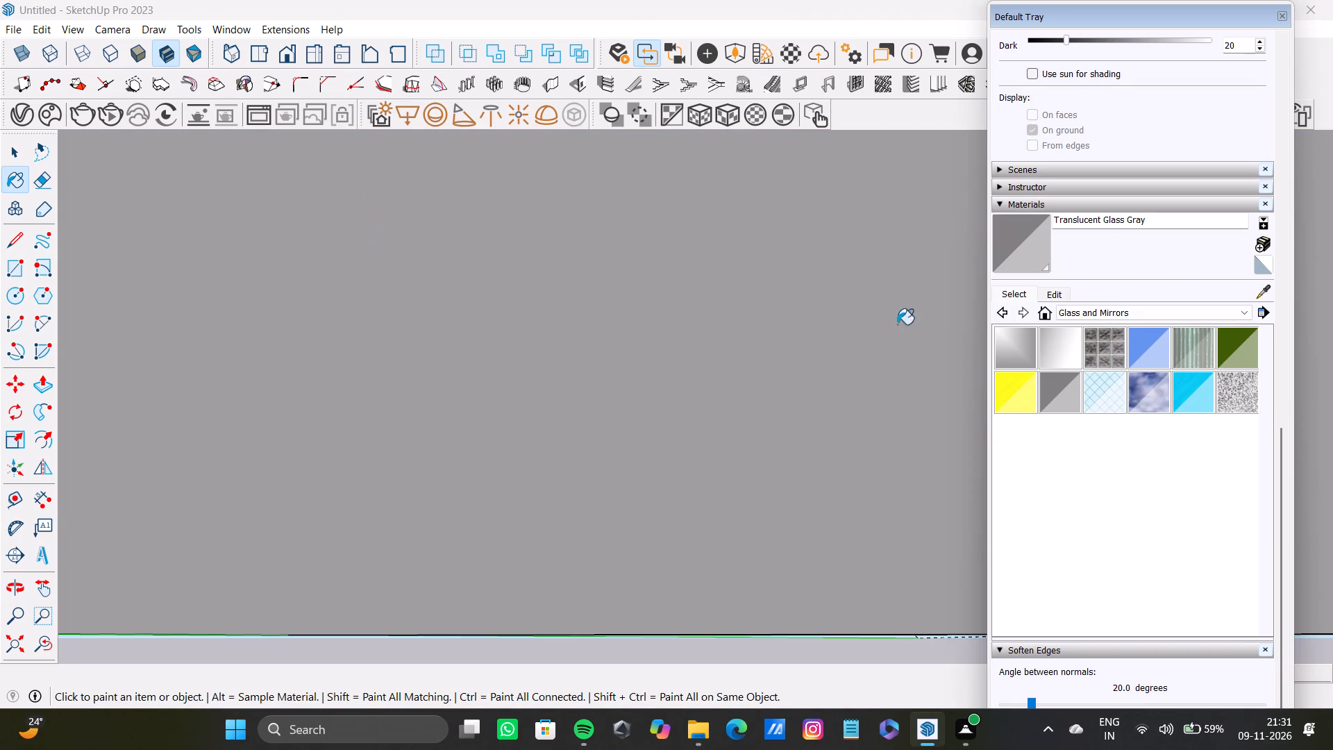
click(15, 642)
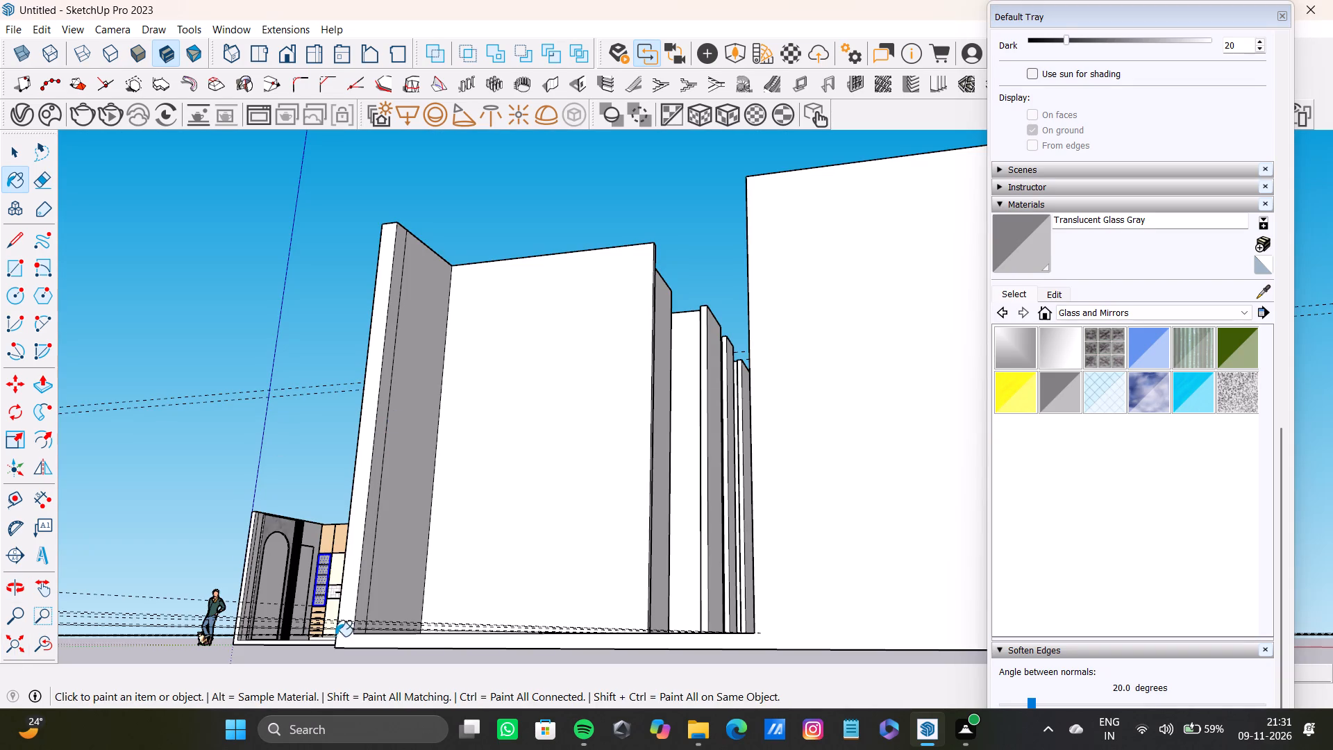
scroll(305, 618, up, 20)
scroll(305, 618, up, 3)
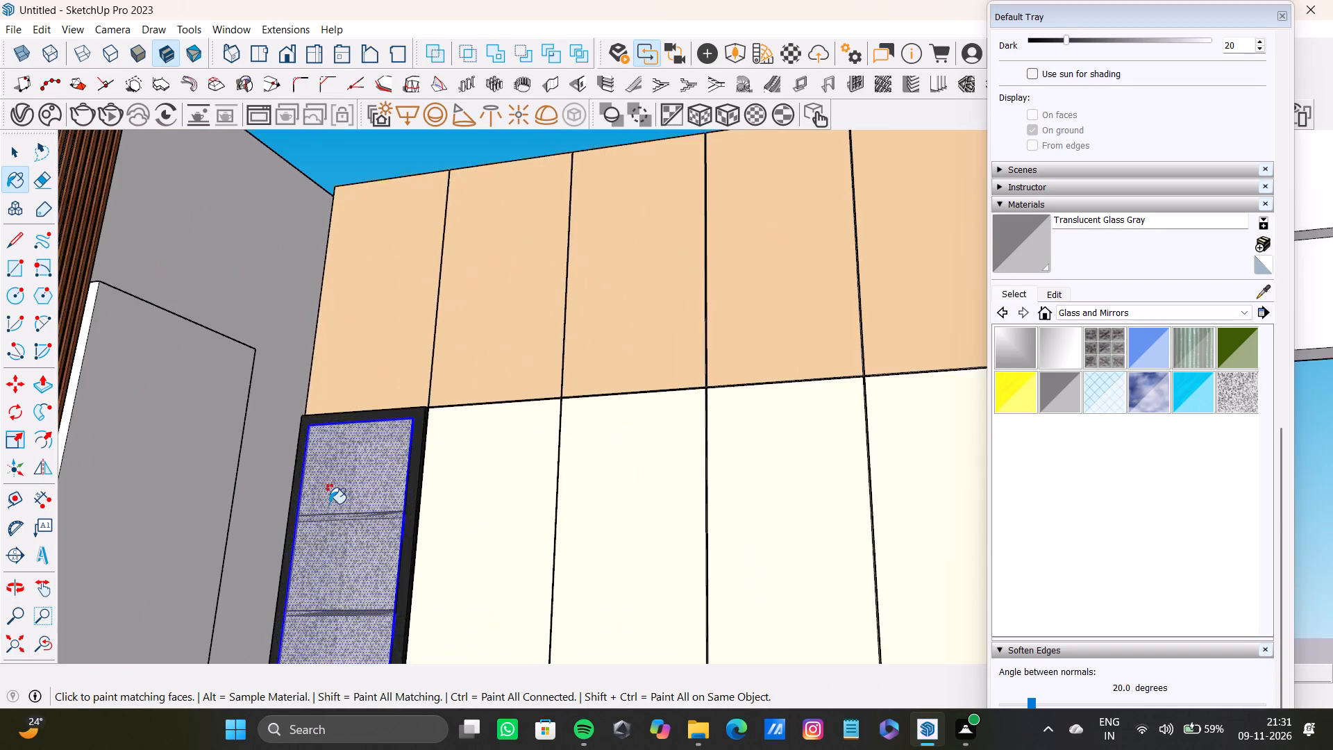
scroll(329, 503, up, 15)
middle_drag(456, 421, 376, 518)
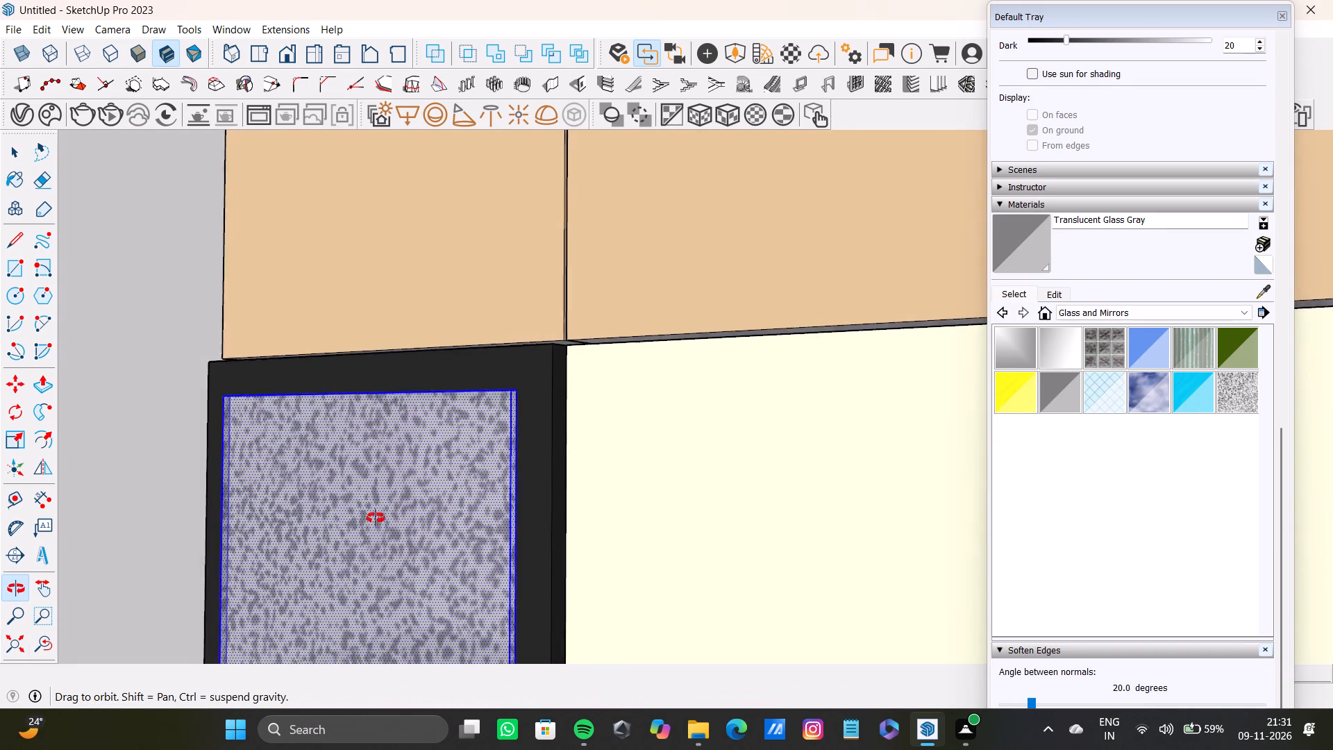
middle_drag(376, 518, 534, 523)
Paint the bottom edge faces of the first two upper doors with the 0035_Tan material sampled from an upper door front.
scroll(555, 450, up, 8)
shift+scroll(503, 379, down, 4)
shift+middle_drag(512, 402, 519, 474)
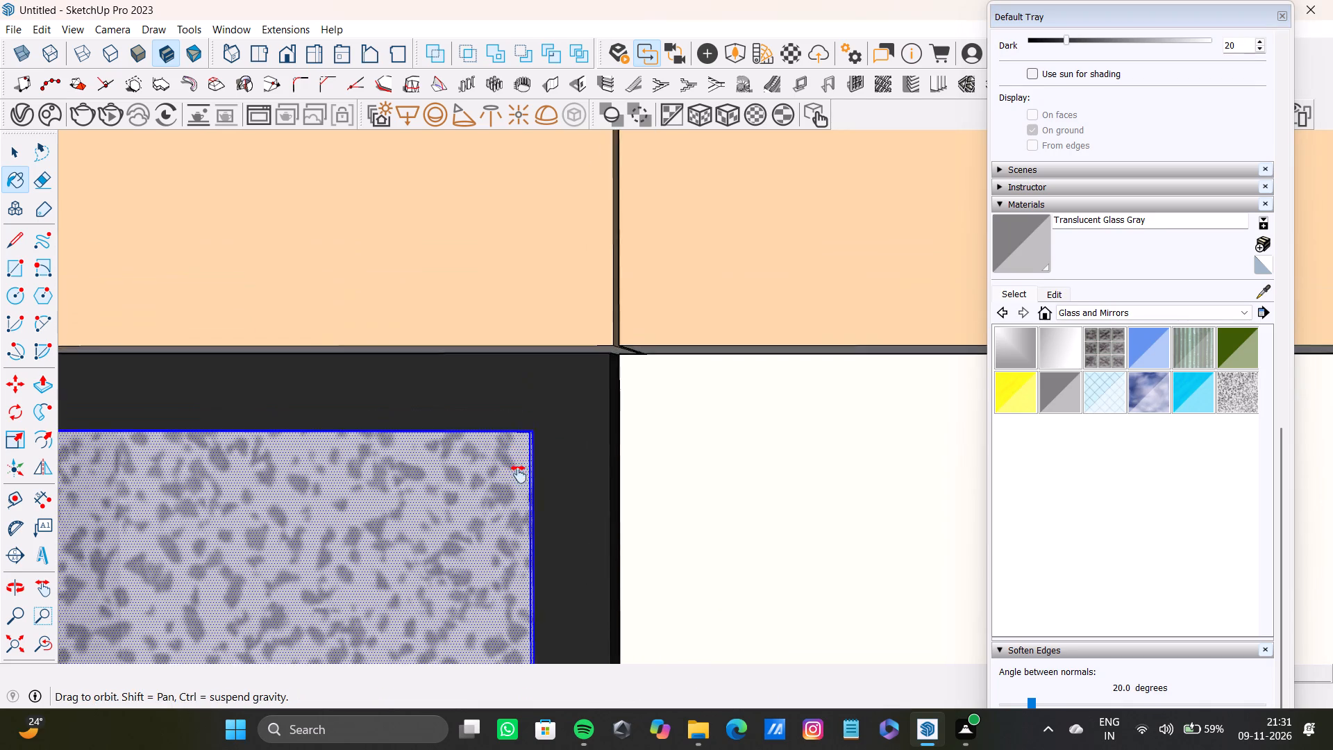
shift+middle_drag(519, 474, 533, 313)
scroll(575, 335, up, 12)
middle_drag(596, 362, 521, 458)
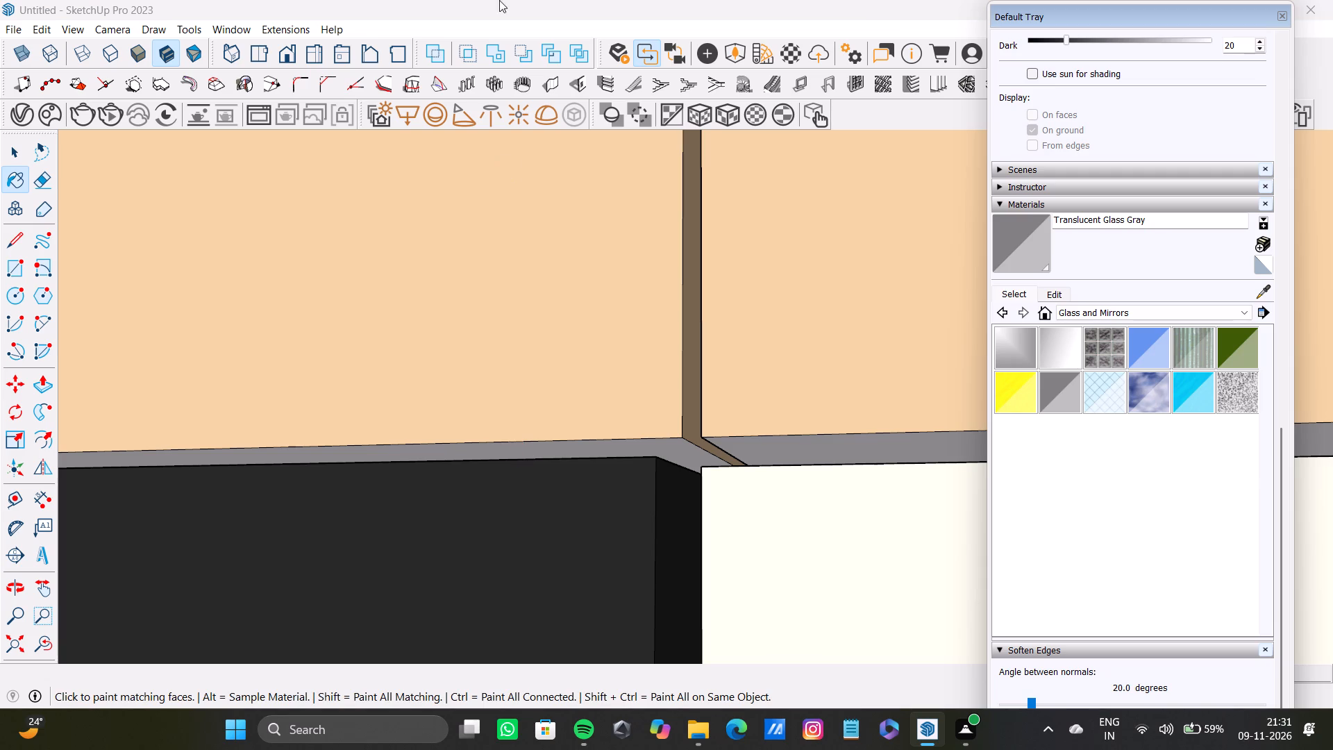
key(space)
click(660, 449)
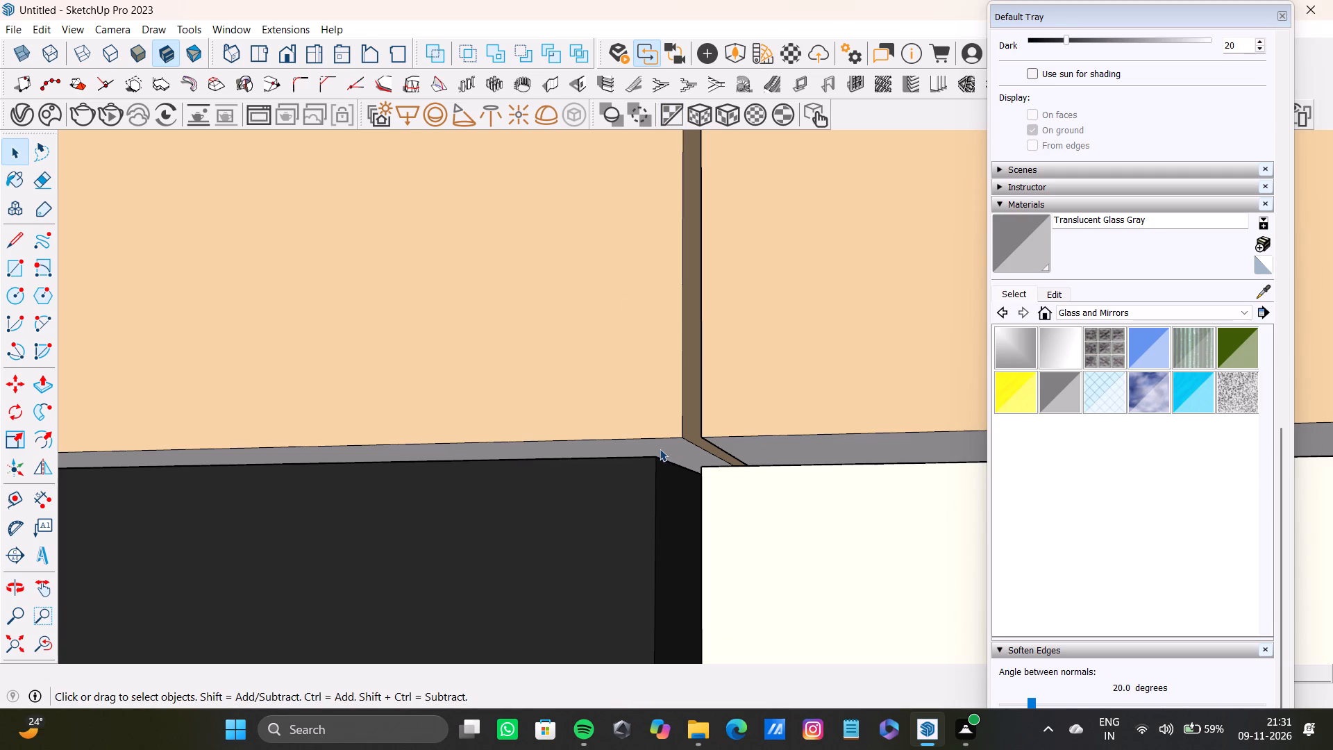
double_click(663, 445)
click(673, 451)
shift+click(741, 451)
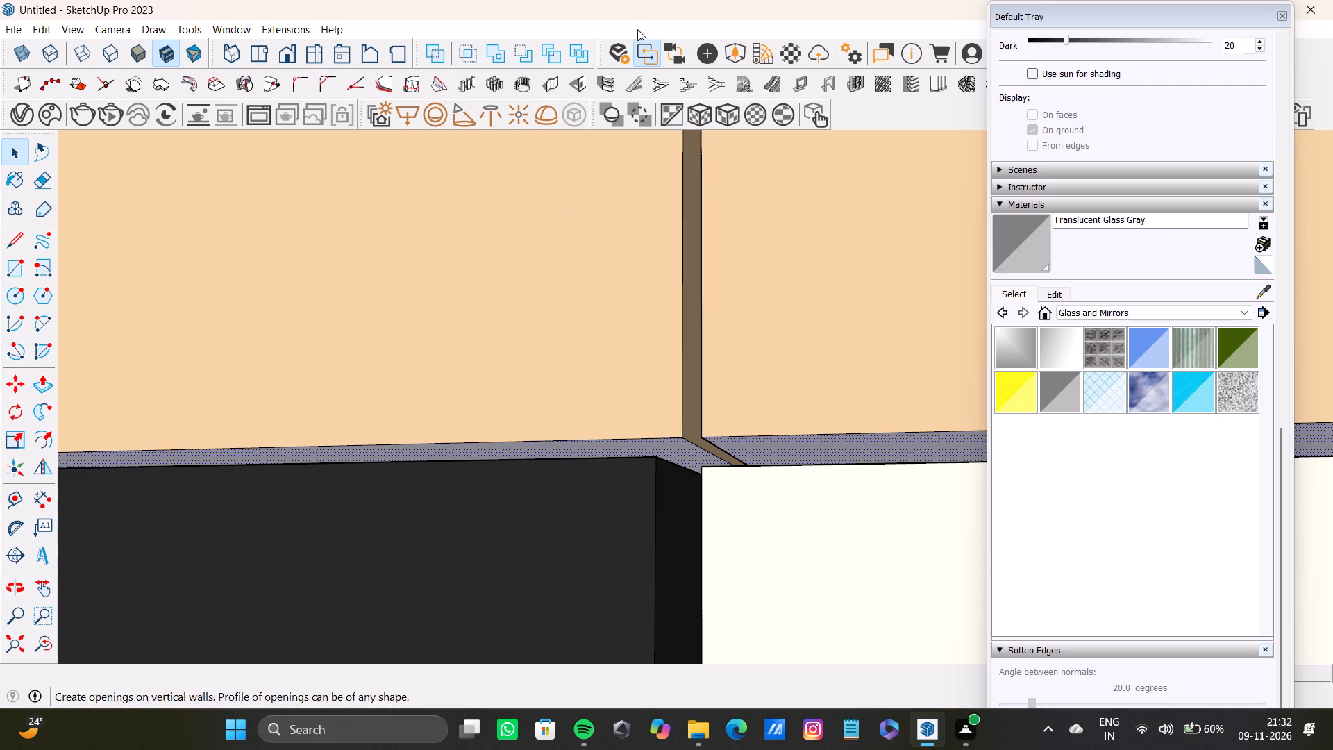
scroll(566, 335, down, 20)
scroll(566, 335, down, 1)
shift+middle_drag(603, 360, 603, 360)
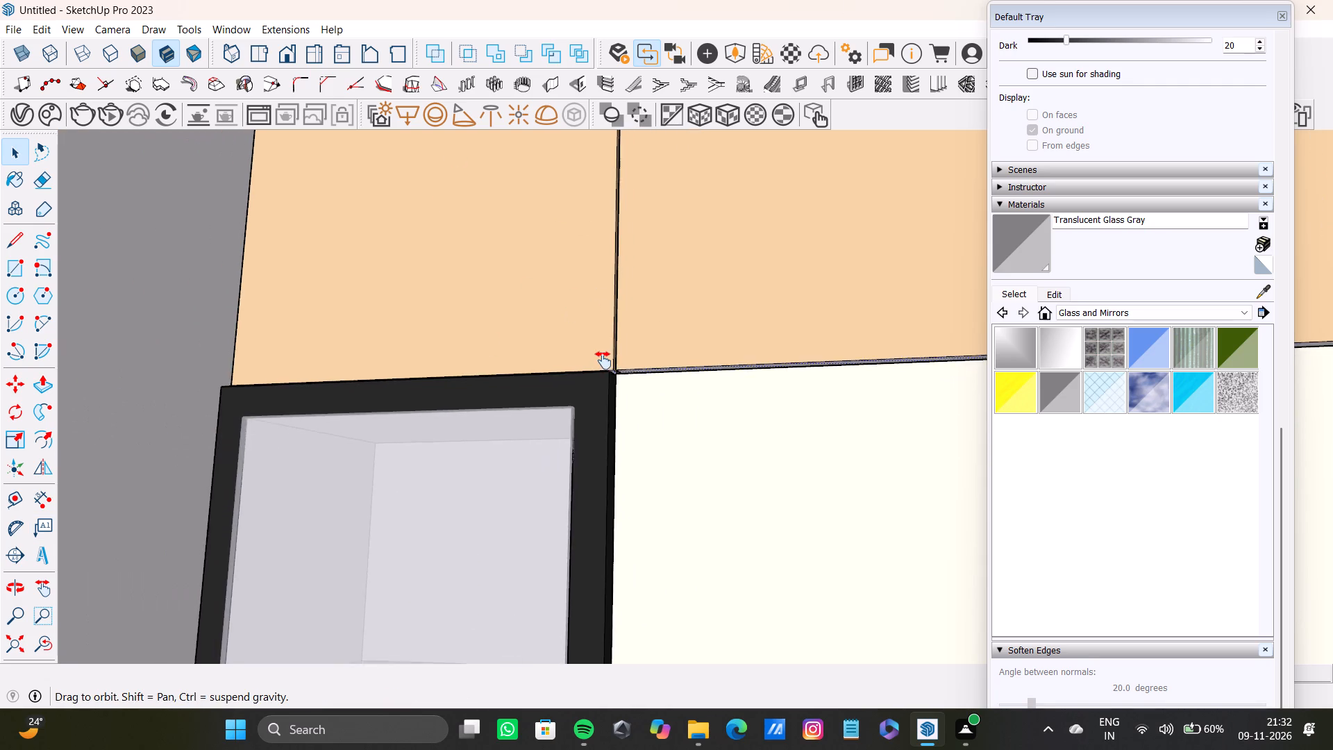
shift+middle_drag(603, 360, 706, 455)
scroll(609, 406, up, 5)
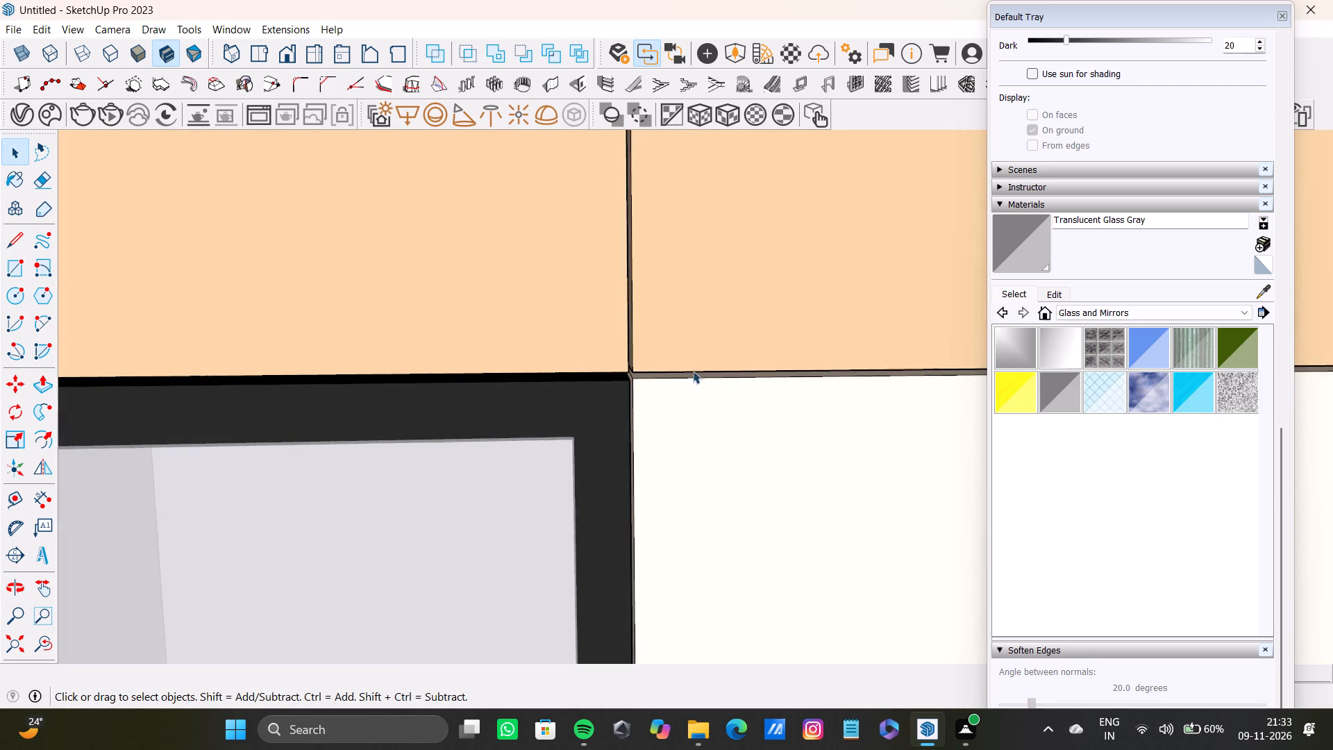
scroll(693, 371, up, 16)
middle_drag(585, 392, 582, 324)
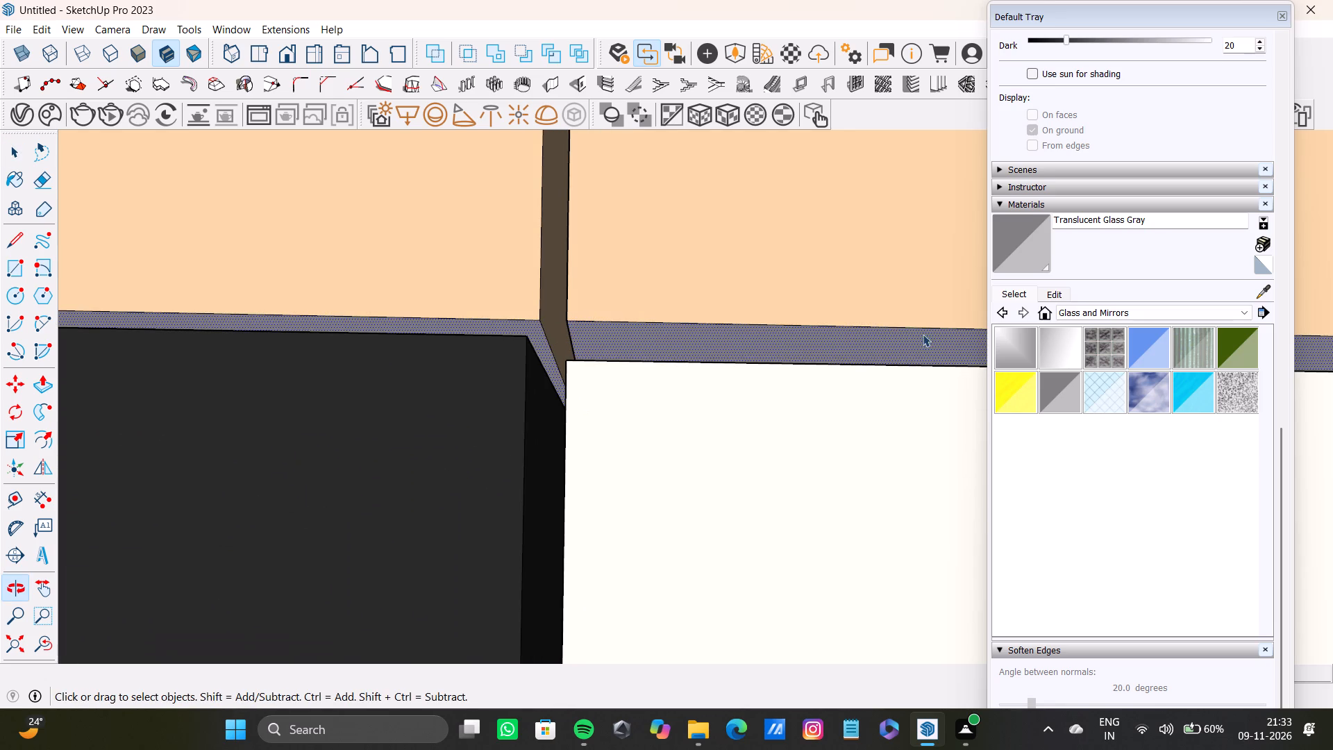
click(1269, 286)
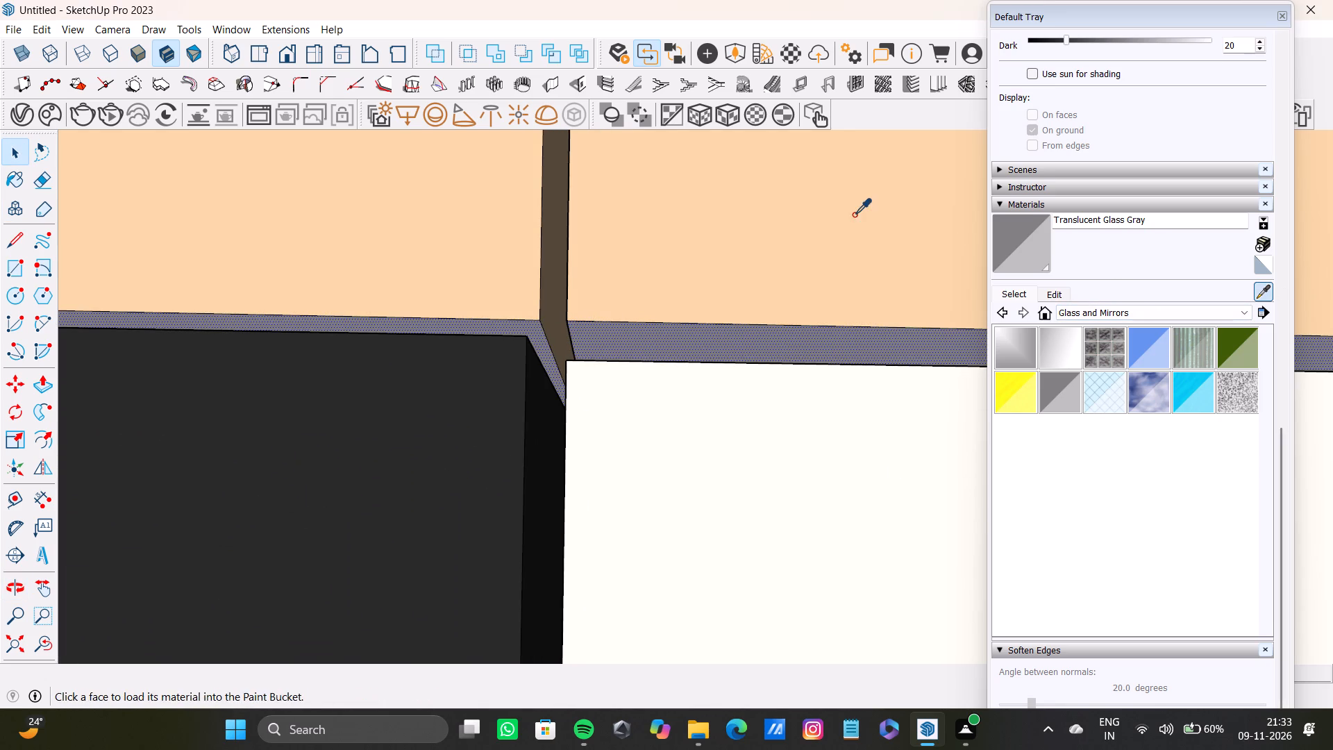
click(854, 213)
click(813, 331)
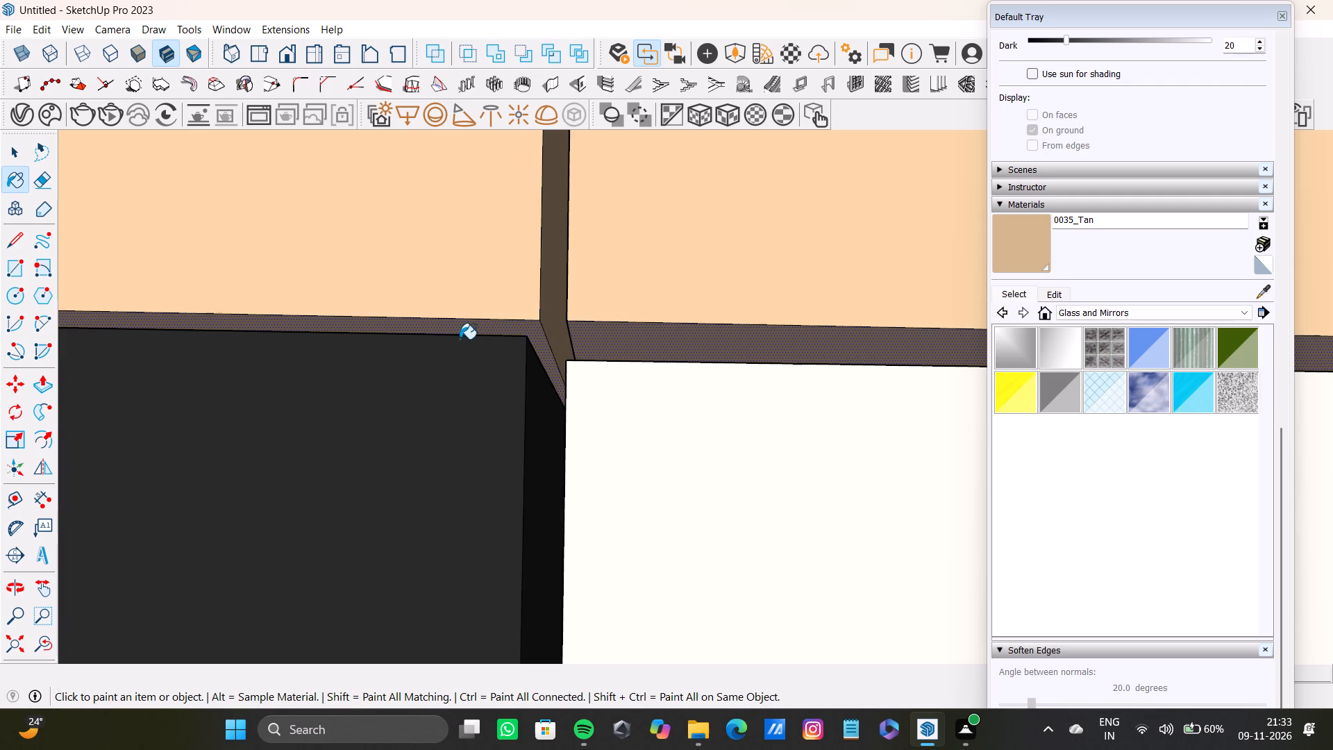
Select the third upper door's bottom and side edge faces together with the fourth upper door's bottom edge face.
scroll(411, 302, down, 20)
scroll(411, 302, down, 12)
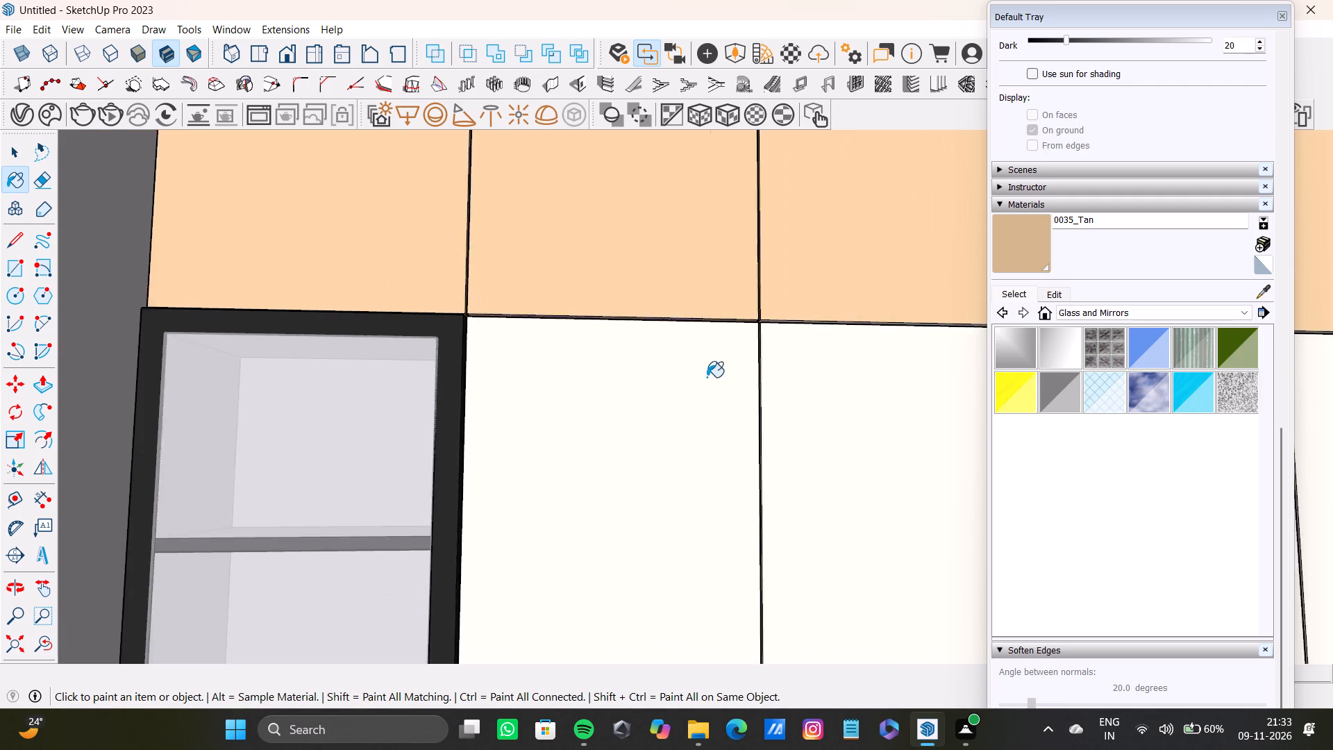
scroll(707, 376, up, 20)
scroll(679, 296, up, 1)
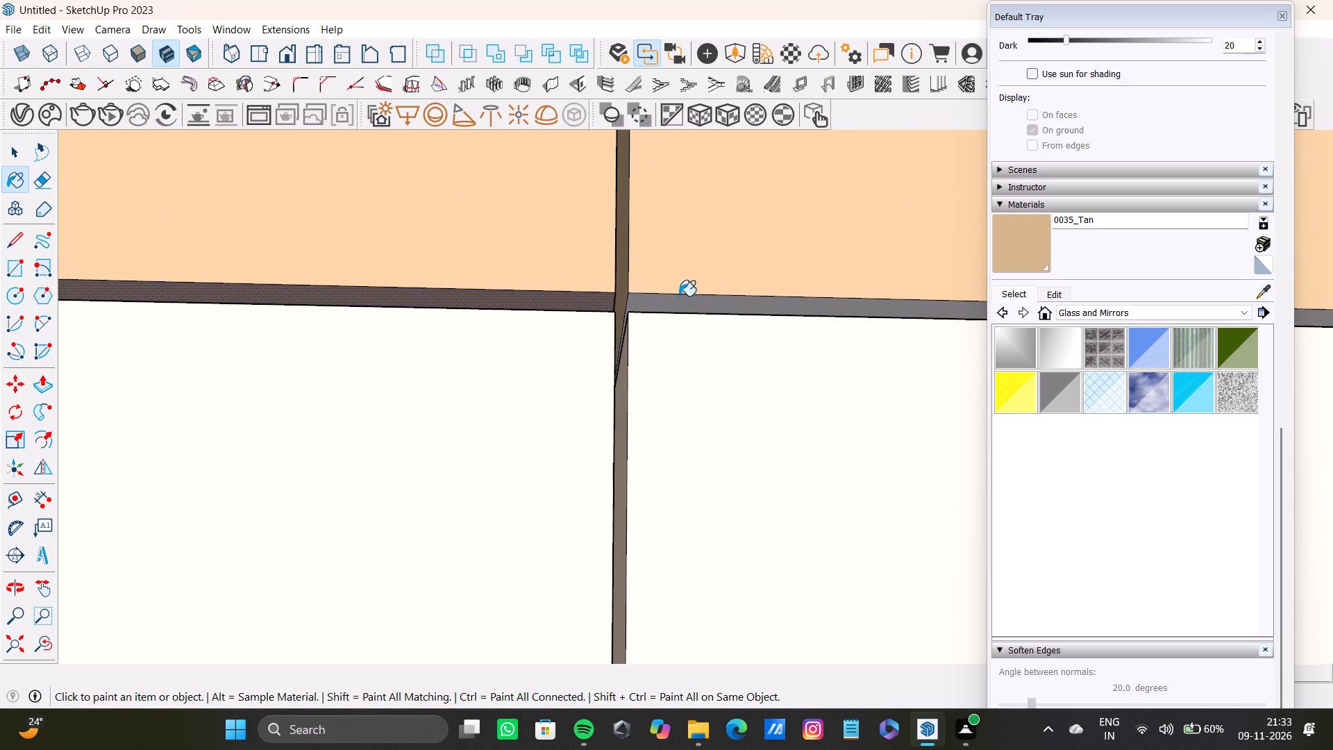
scroll(679, 296, up, 6)
key(space)
click(695, 301)
scroll(672, 312, down, 8)
shift+middle_drag(672, 312, 649, 309)
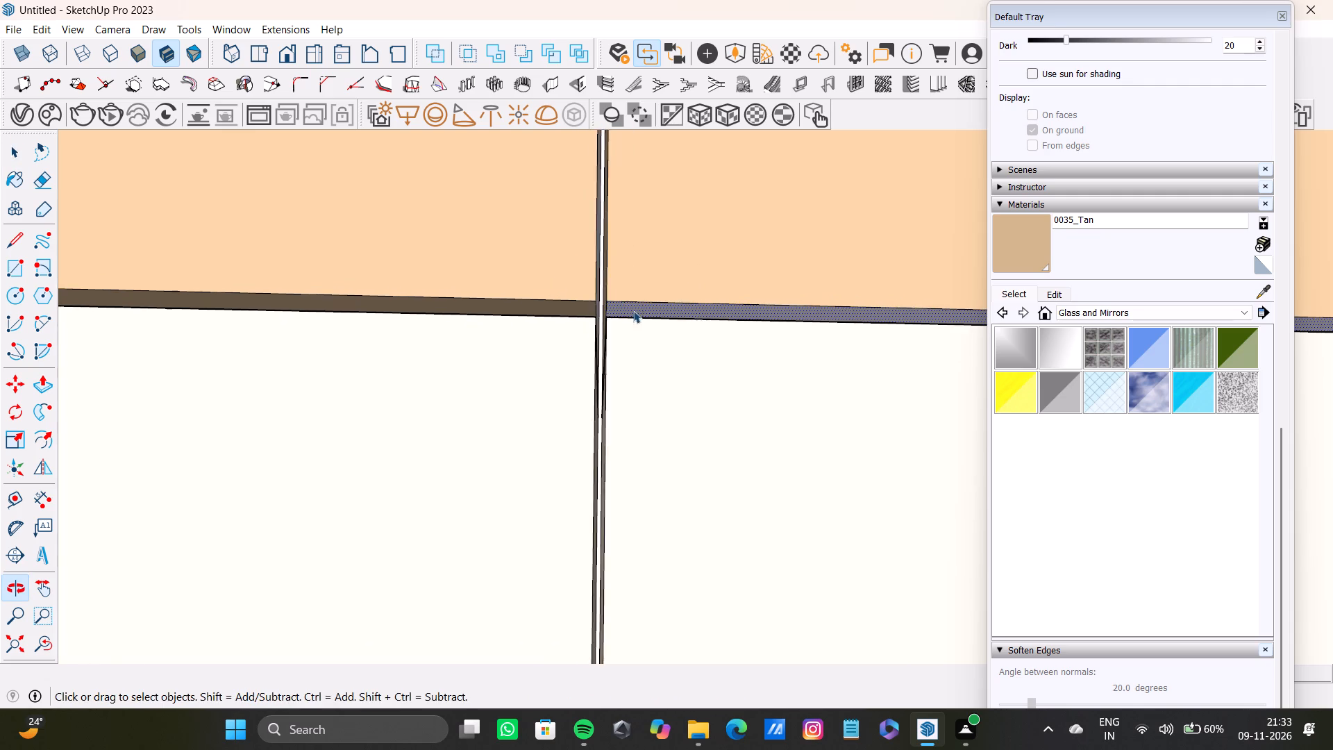
scroll(626, 306, up, 13)
scroll(576, 297, down, 6)
shift+click(544, 317)
shift+scroll(555, 317, down, 20)
shift+scroll(555, 317, down, 8)
shift+middle_drag(648, 326, 482, 315)
shift+scroll(766, 315, down, 7)
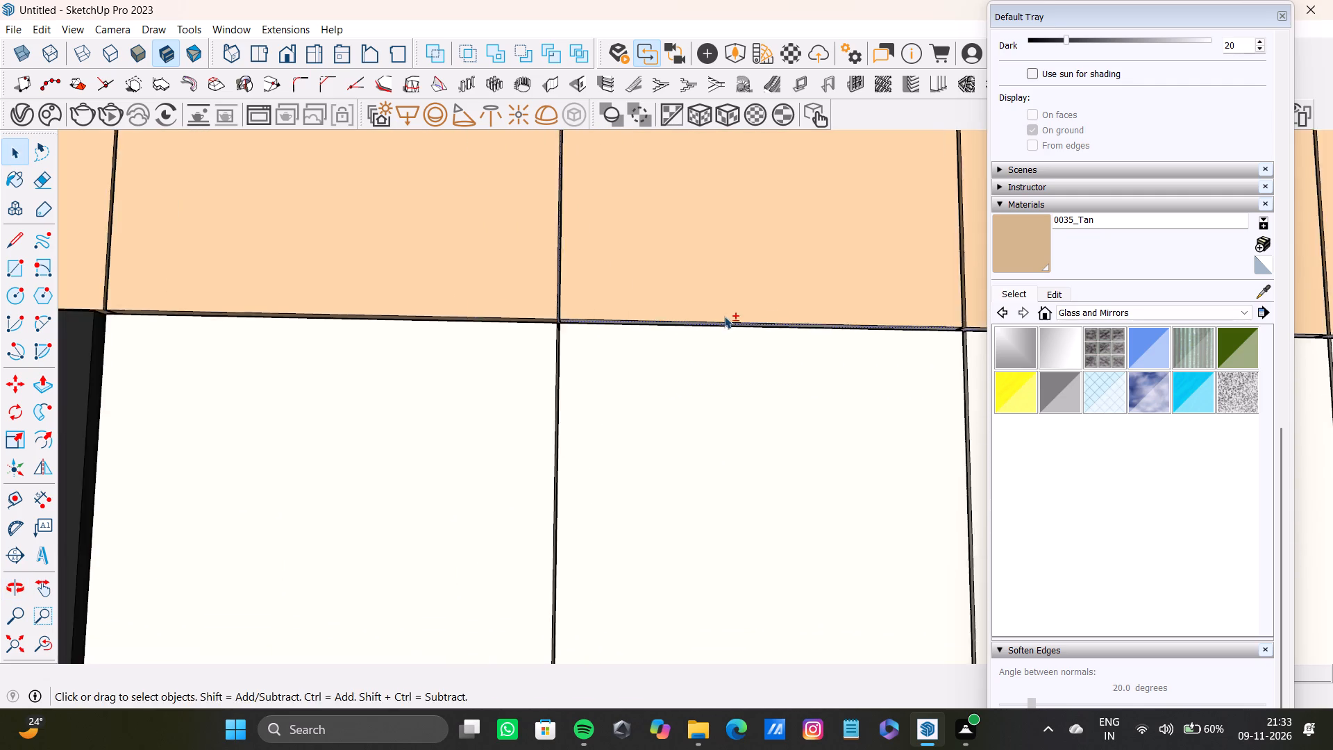
shift+scroll(724, 316, down, 2)
shift+middle_drag(716, 320, 398, 377)
shift+scroll(574, 363, up, 20)
shift+scroll(574, 363, up, 1)
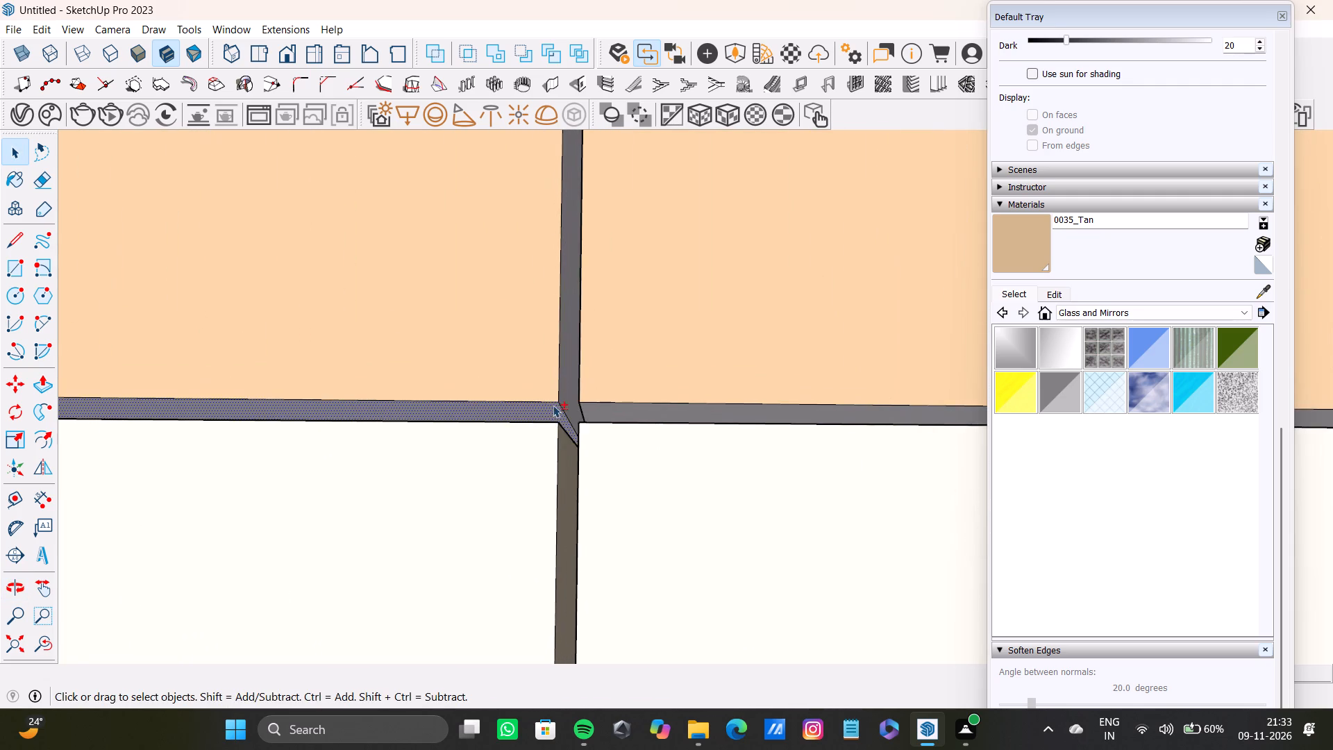
shift+scroll(553, 405, up, 7)
shift+click(576, 381)
shift+click(619, 422)
Add the fourth upper door's side edge face and the neighbouring upper door's bottom edge face to the selection.
shift+scroll(620, 422, down, 5)
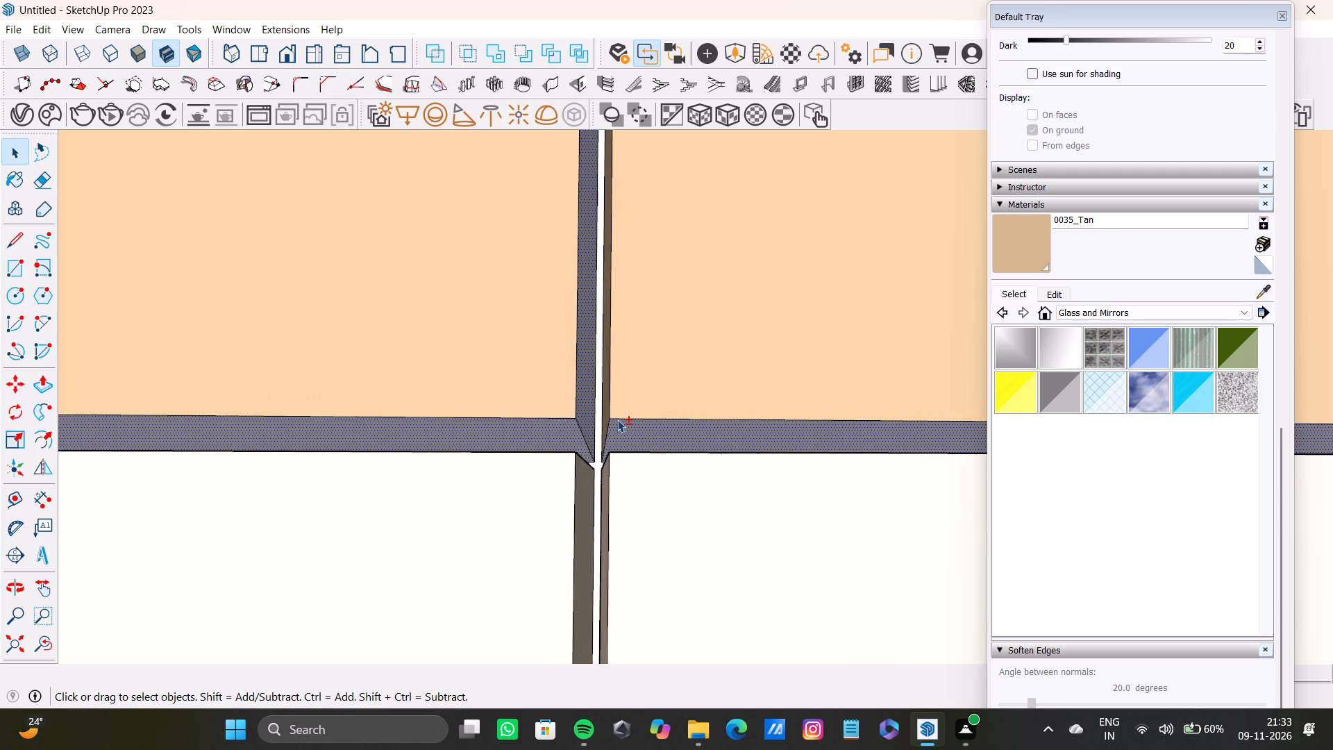
shift+middle_drag(617, 419, 571, 433)
shift+scroll(551, 424, down, 20)
shift+scroll(551, 424, down, 1)
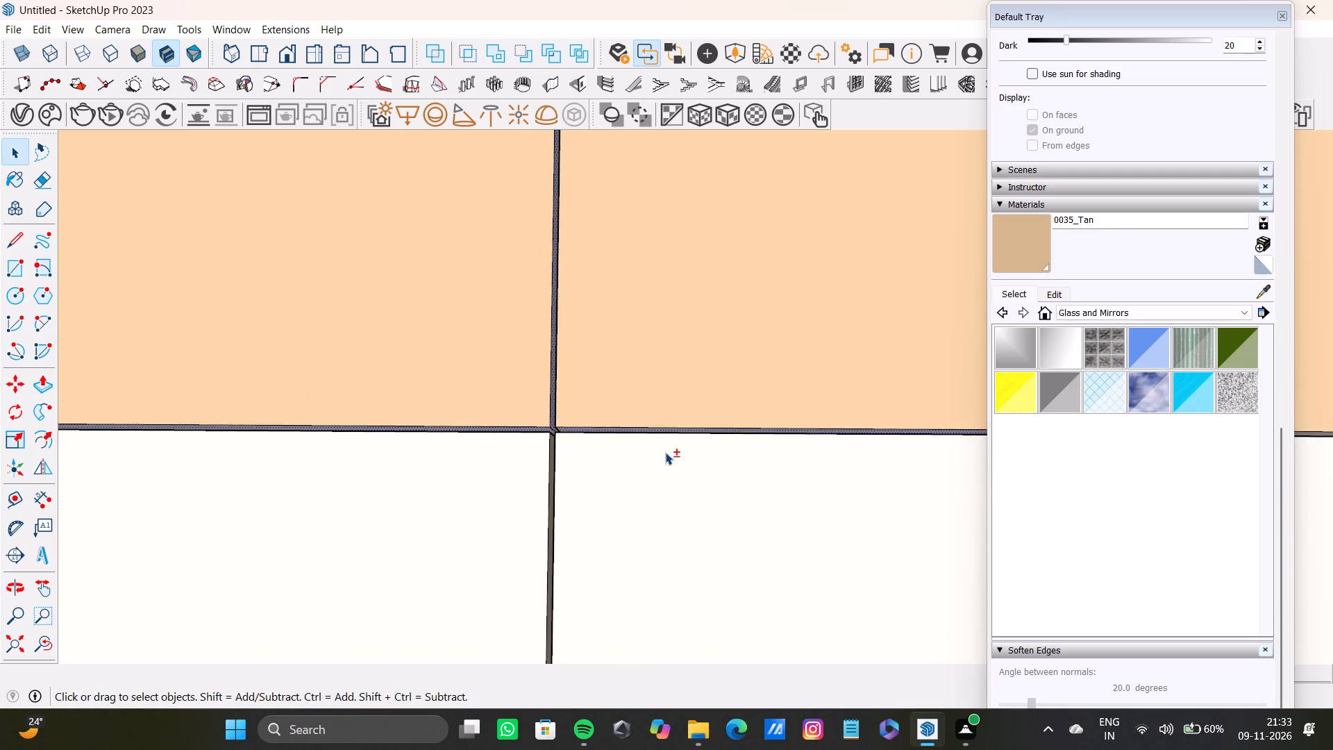
shift+scroll(665, 452, down, 7)
shift+middle_drag(672, 447, 562, 435)
shift+scroll(743, 437, up, 11)
shift+middle_drag(329, 438, 572, 408)
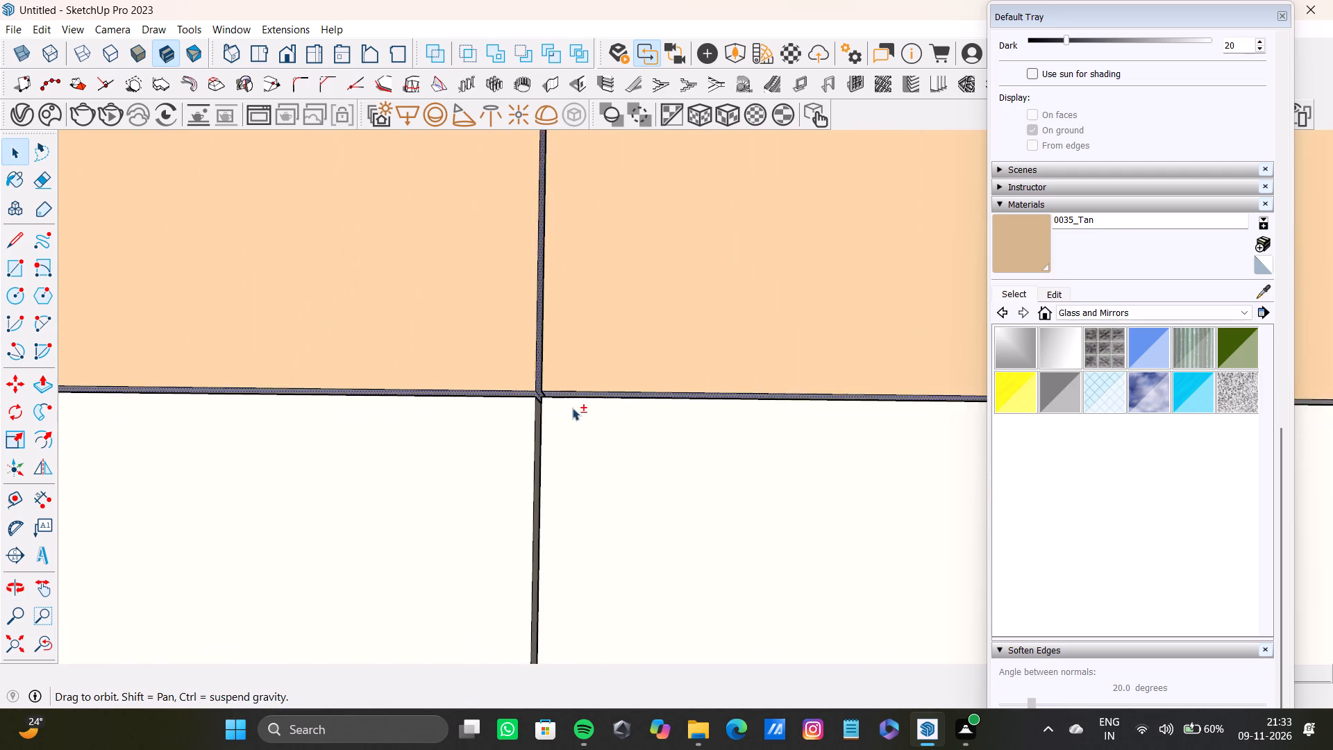
shift+middle_drag(572, 408, 573, 408)
shift+scroll(564, 403, up, 15)
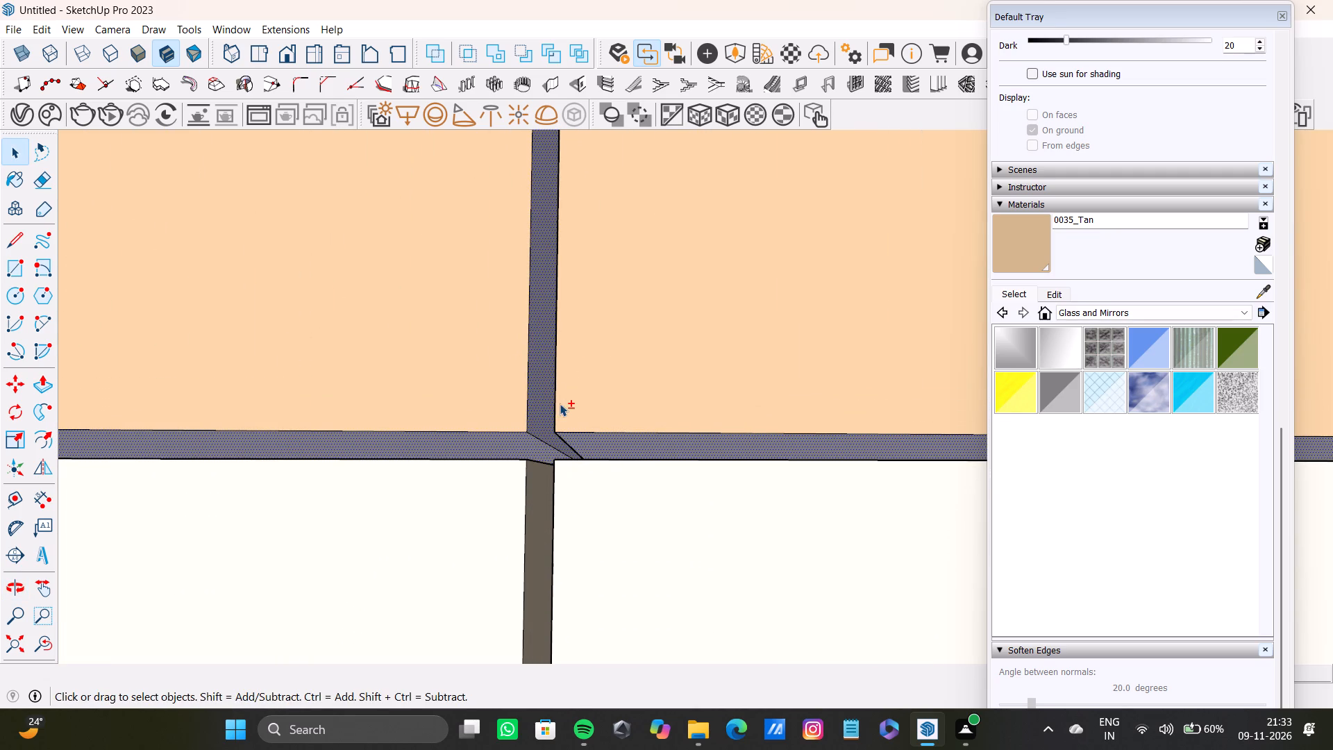
shift+scroll(560, 403, down, 20)
shift+scroll(560, 403, down, 9)
shift+middle_drag(671, 426, 555, 424)
shift+scroll(766, 430, up, 2)
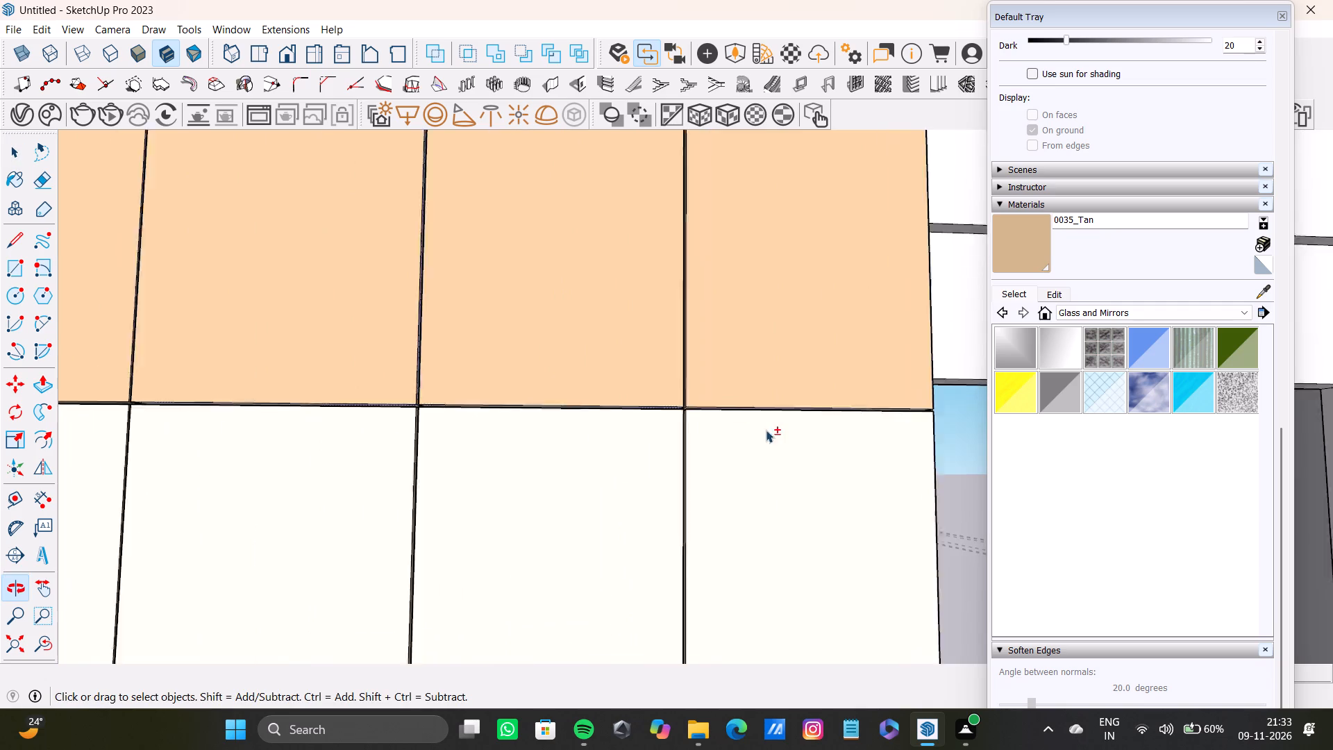
shift+scroll(766, 430, up, 10)
shift+scroll(666, 402, up, 12)
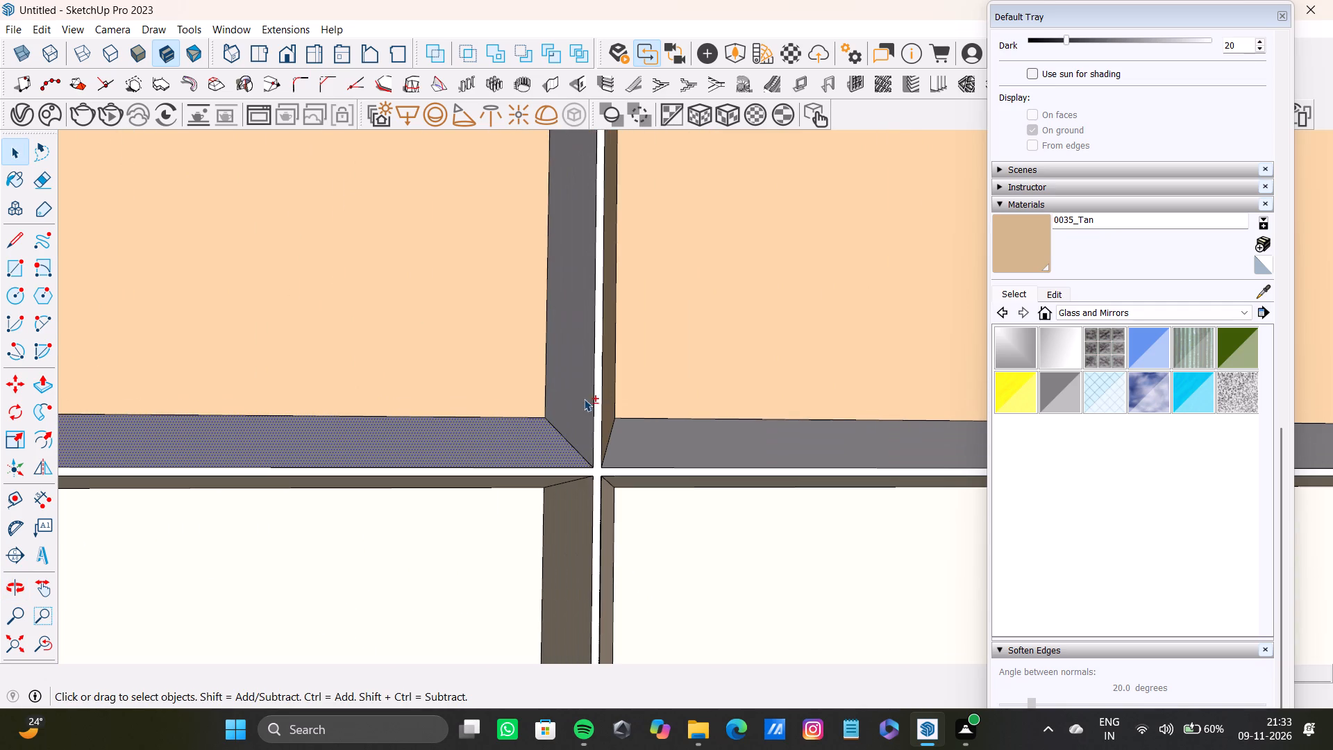
shift+click(578, 399)
shift+click(653, 424)
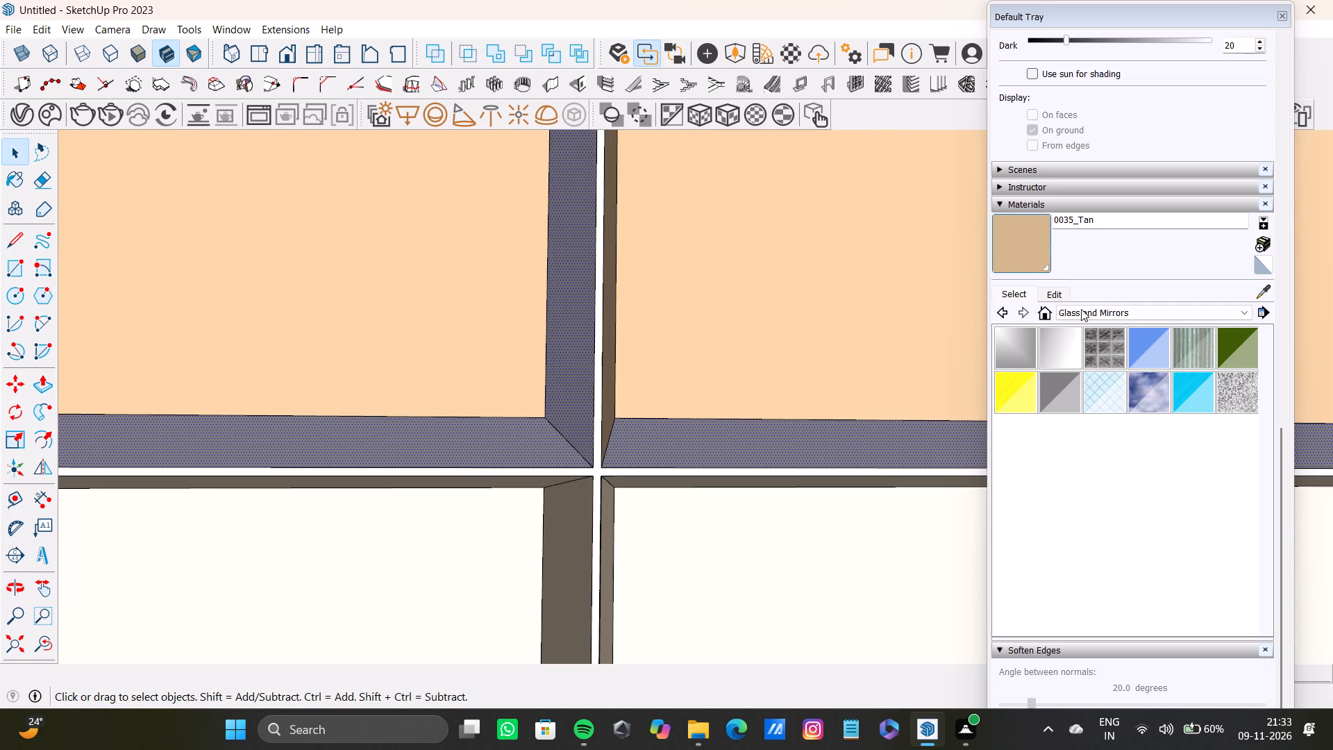
Paint the selected bottom and side edge faces of the upper doors with the 0035_Tan material sampled from an upper door front.
shift+click(1263, 293)
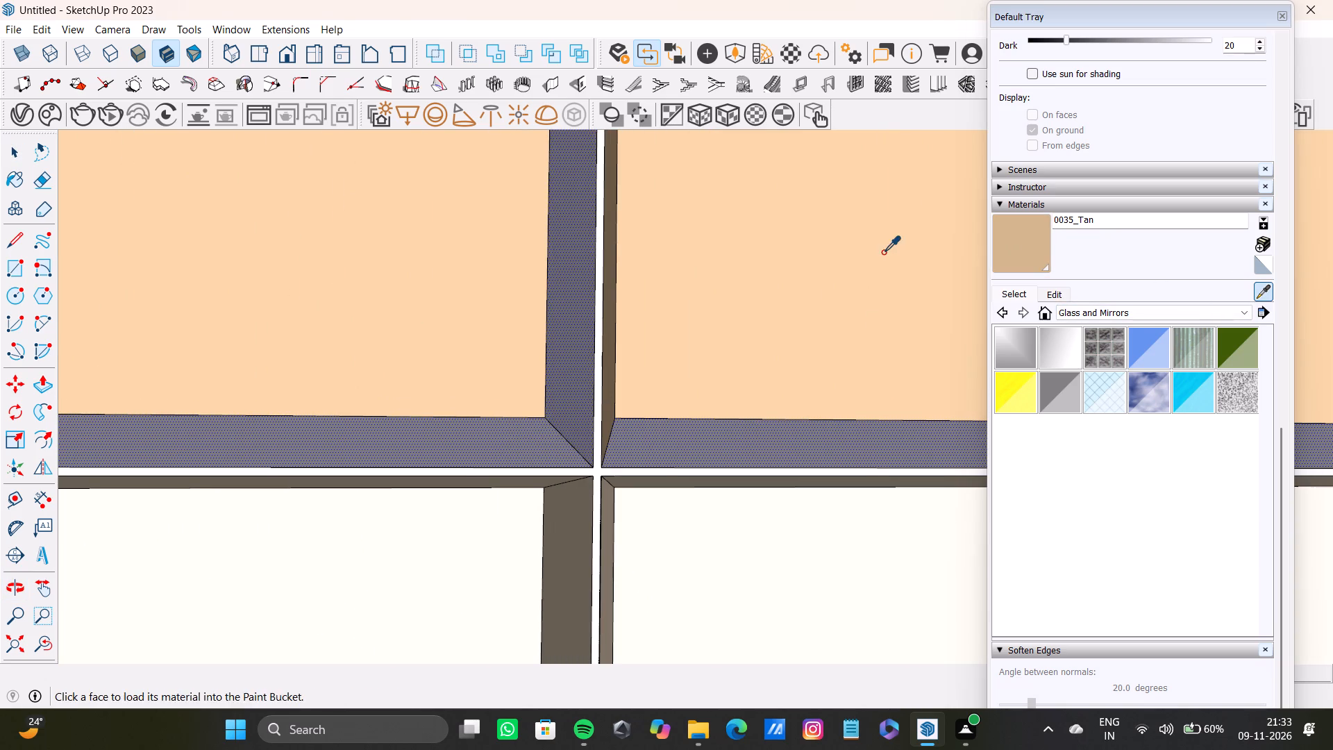
shift+click(882, 251)
shift+click(662, 449)
shift+scroll(584, 406, down, 6)
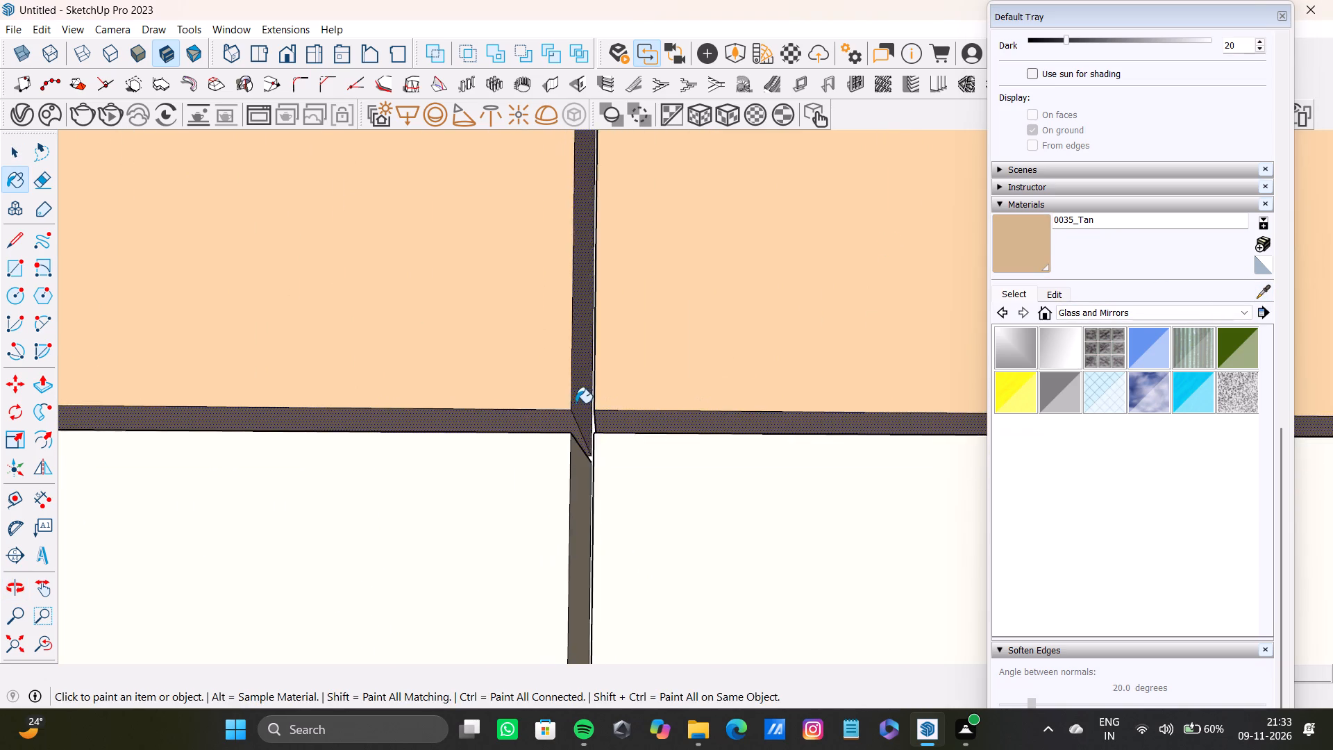
shift+scroll(576, 403, down, 9)
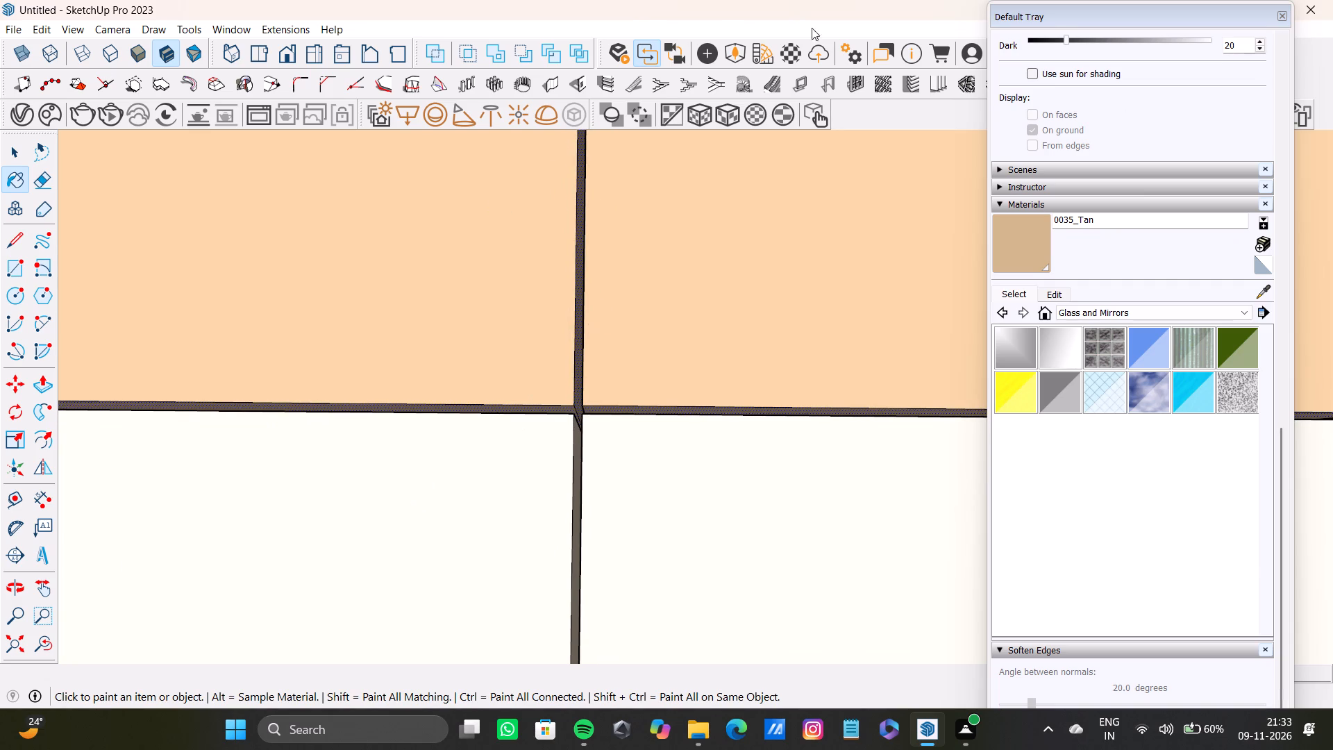
click(14, 642)
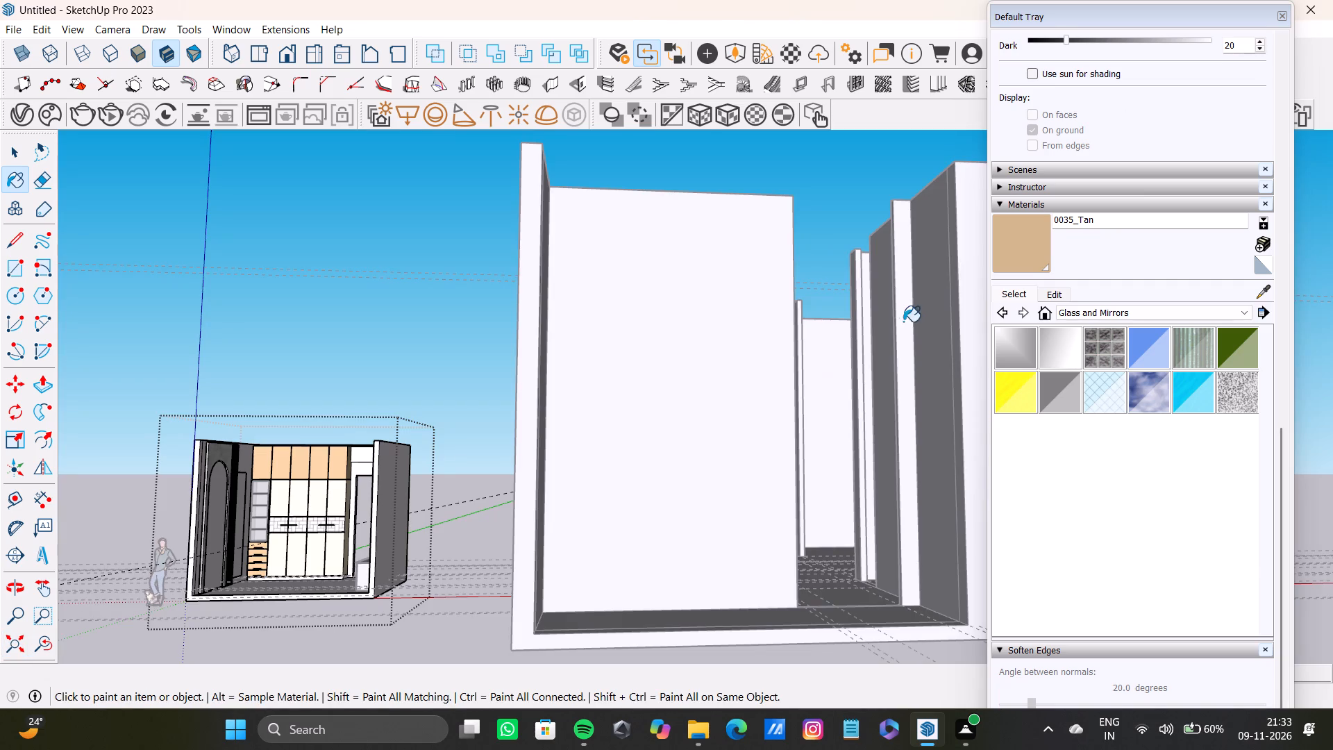
key(space)
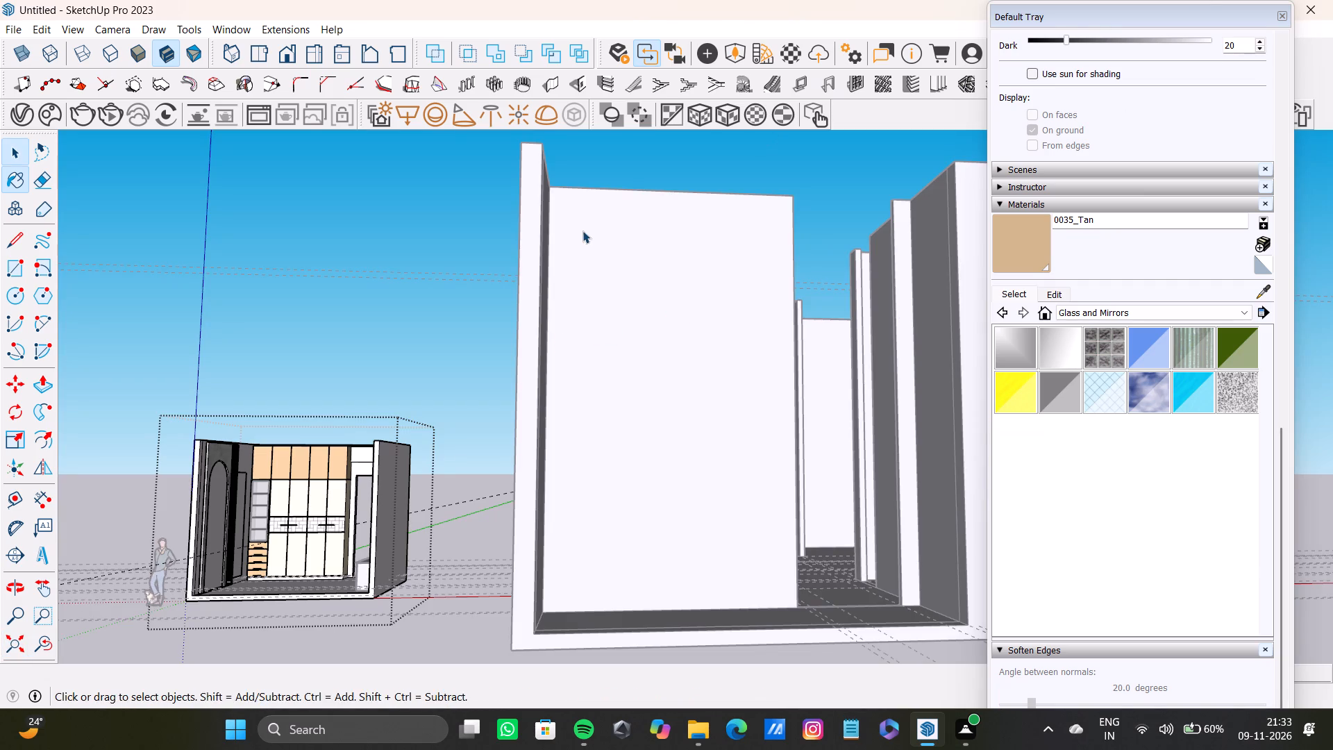
click(426, 300)
Open the plain door panel on the side wall between the wood slats and the wardrobe, and select its front face.
scroll(242, 485, up, 4)
shift+middle_drag(242, 485, 378, 485)
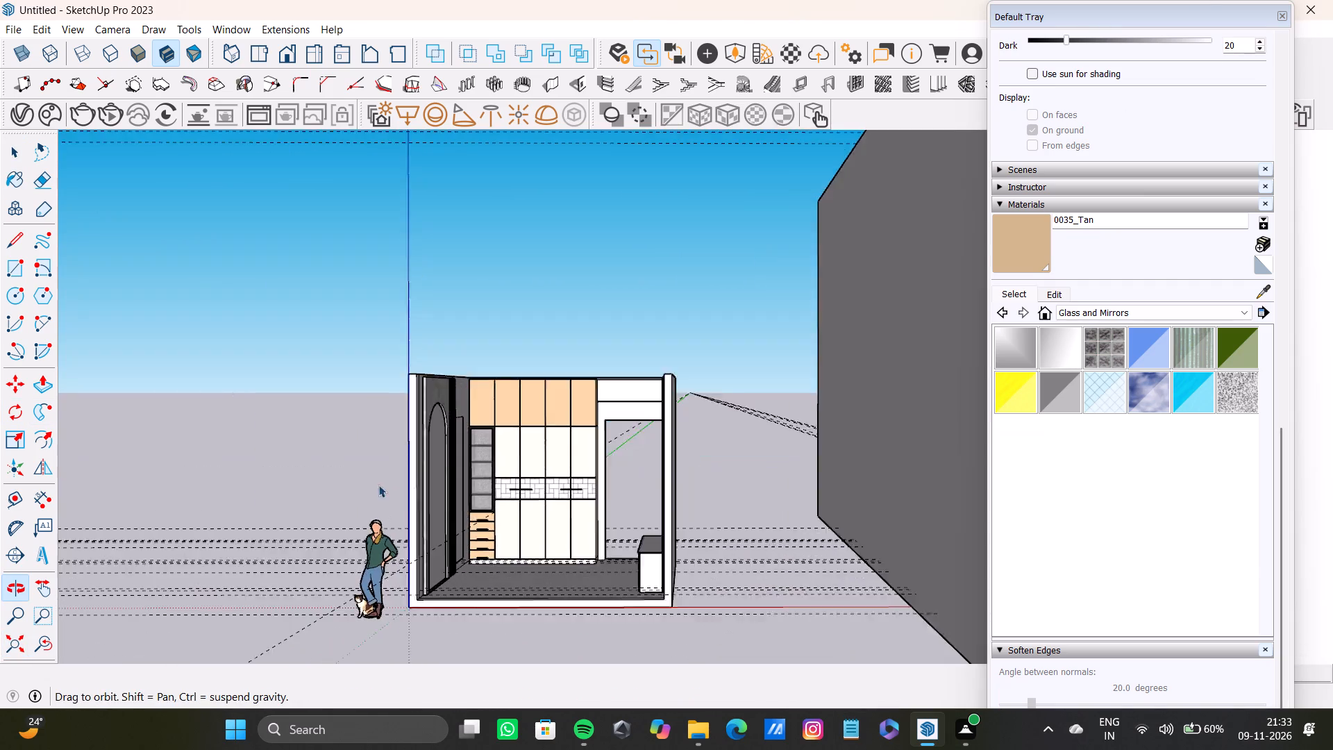
shift+middle_drag(378, 485, 396, 478)
scroll(399, 470, up, 20)
scroll(489, 401, down, 9)
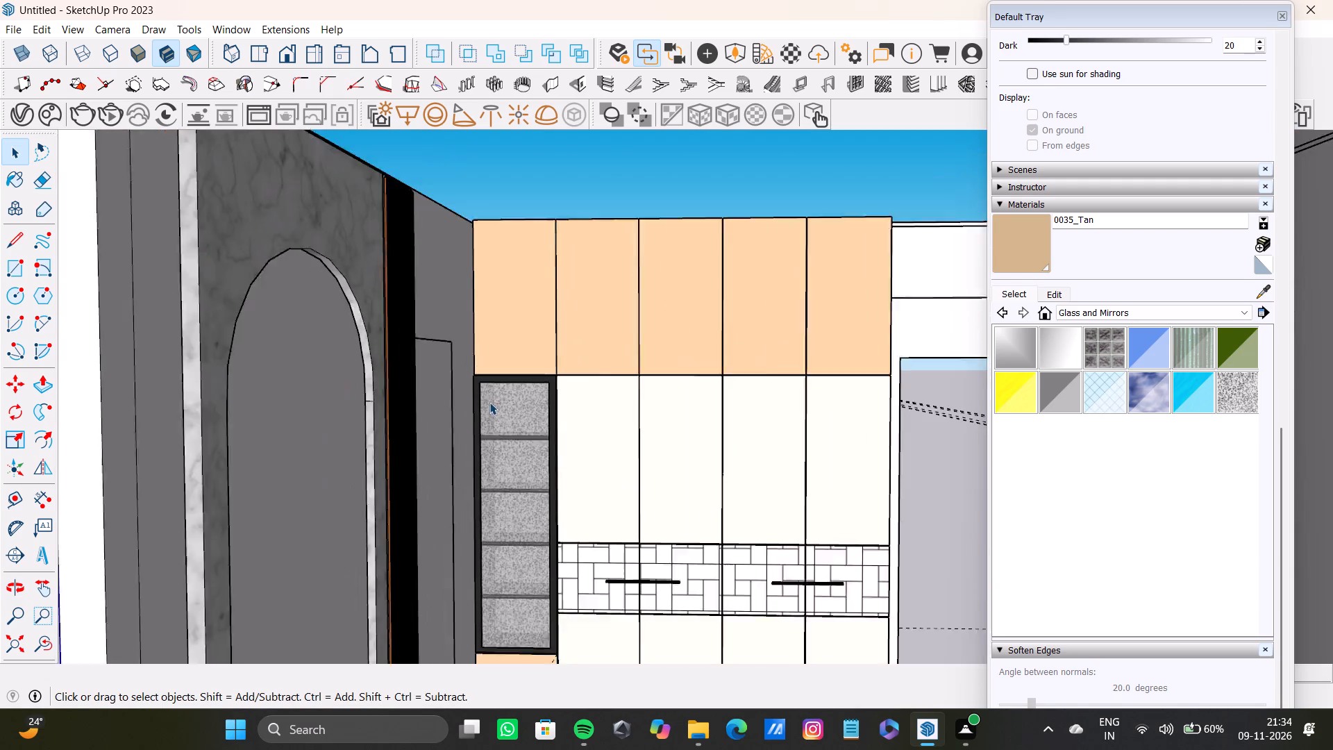
middle_drag(489, 402, 334, 522)
scroll(489, 324, up, 7)
double_click(433, 399)
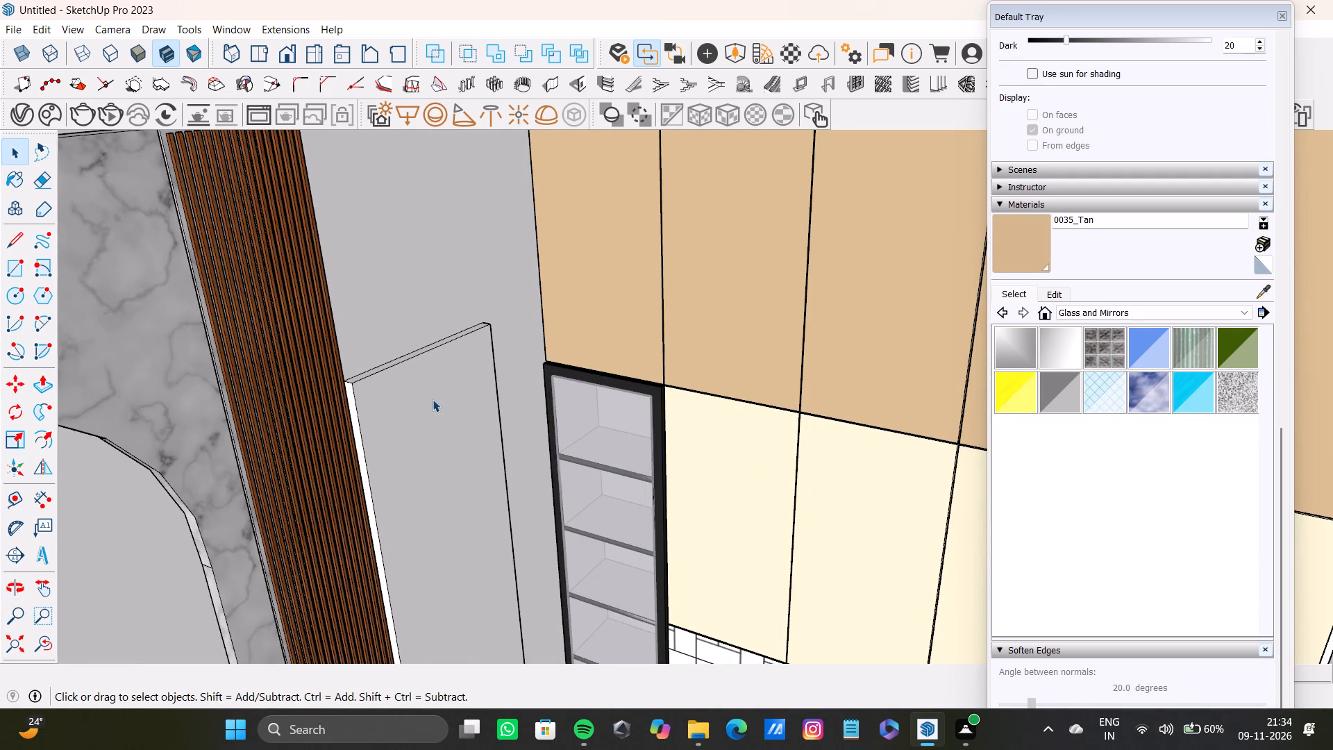
double_click(418, 397)
Add the side wall door panel's top edge face and both vertical edge faces to the selection.
shift+scroll(299, 371, up, 12)
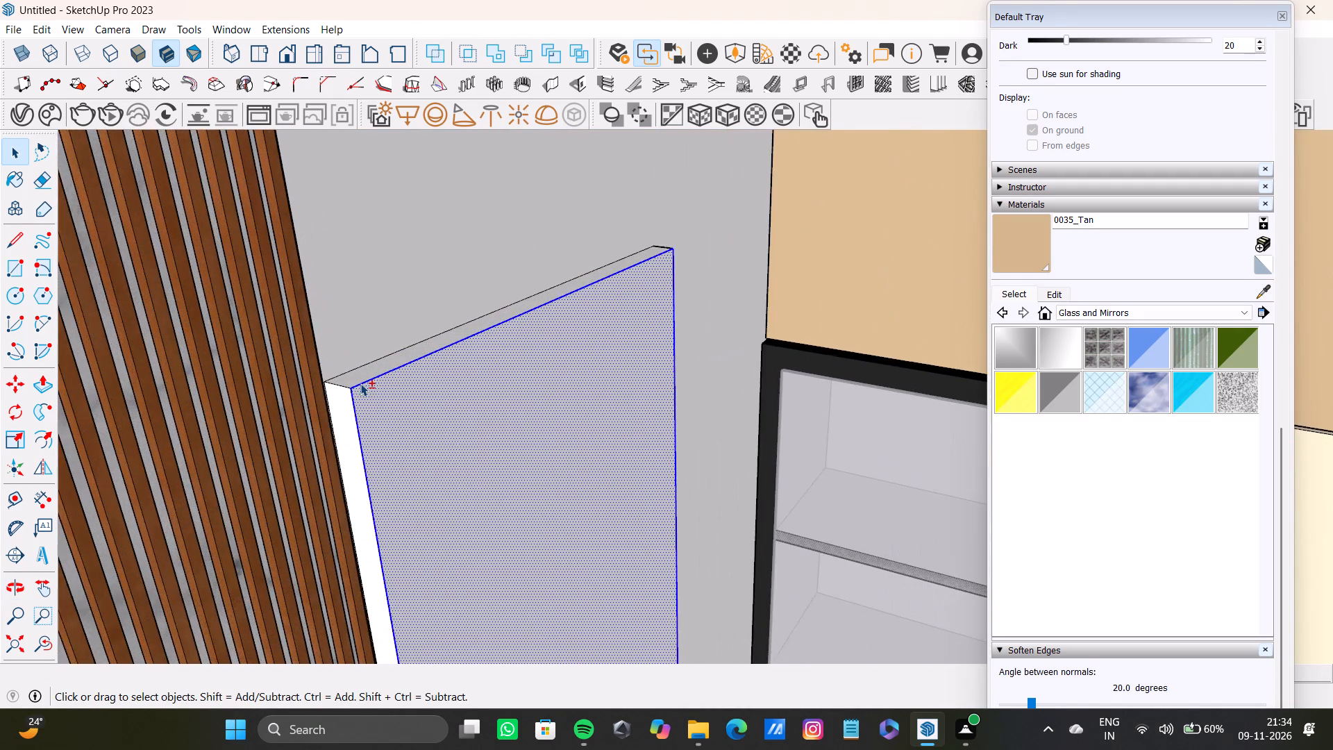
shift+scroll(360, 383, up, 2)
shift+double_click(360, 378)
shift+double_click(335, 408)
middle_drag(732, 407, 460, 453)
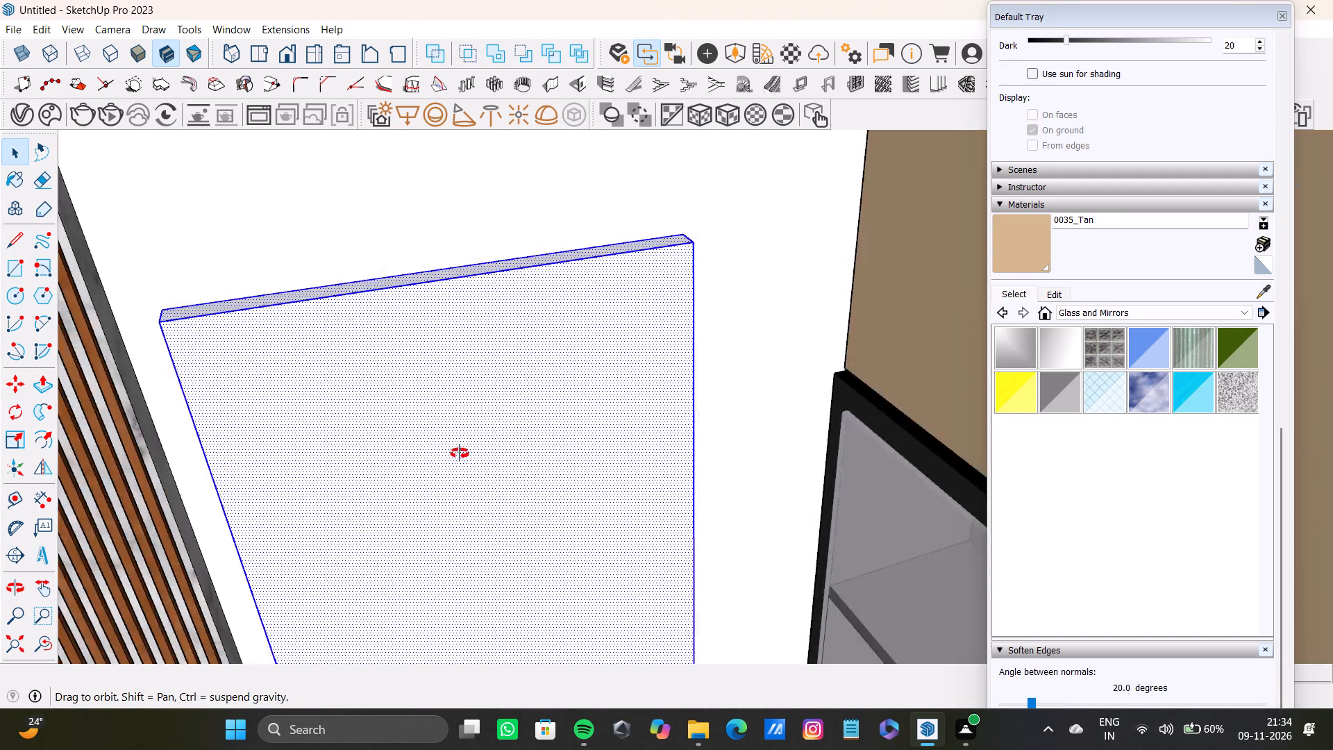
middle_drag(460, 453, 441, 458)
scroll(655, 321, up, 4)
shift+middle_drag(655, 308, 570, 528)
scroll(735, 438, up, 6)
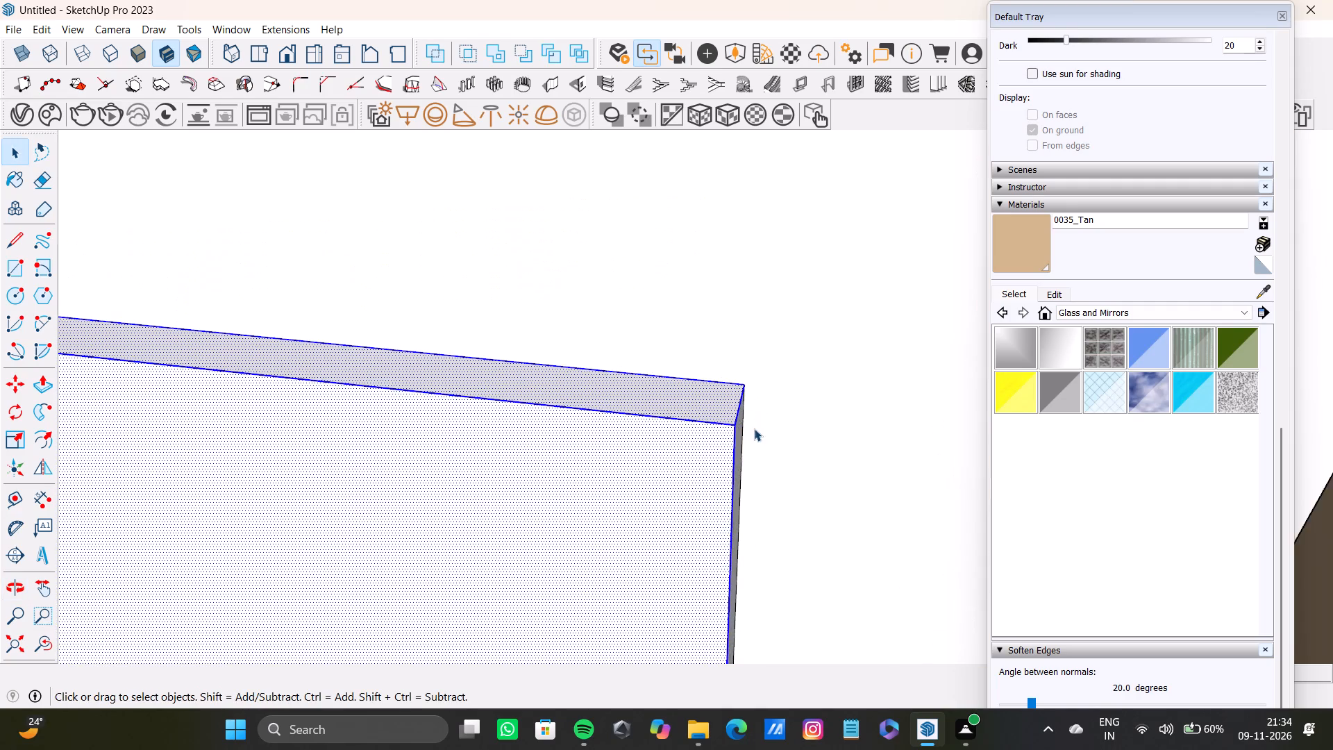
middle_drag(753, 423, 689, 440)
shift+scroll(718, 439, up, 3)
shift+double_click(731, 440)
shift+scroll(731, 445, down, 12)
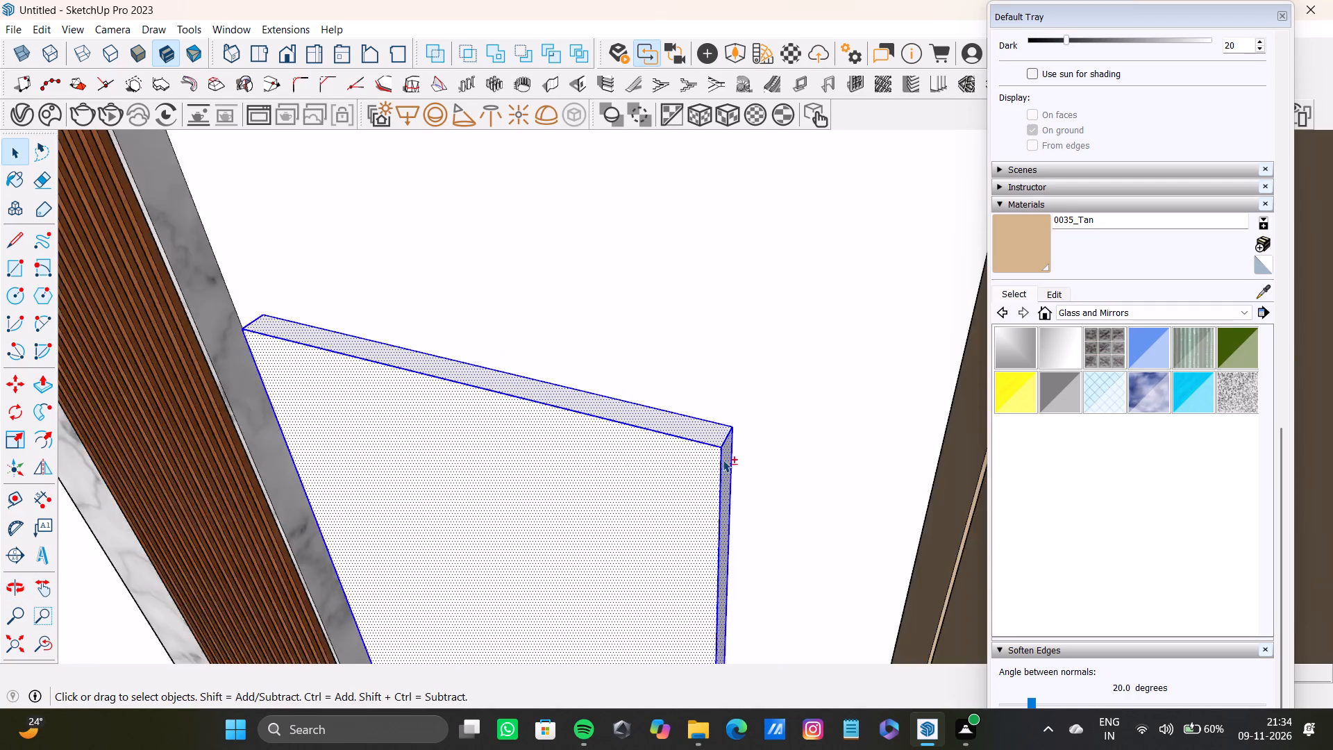
shift+scroll(723, 460, down, 5)
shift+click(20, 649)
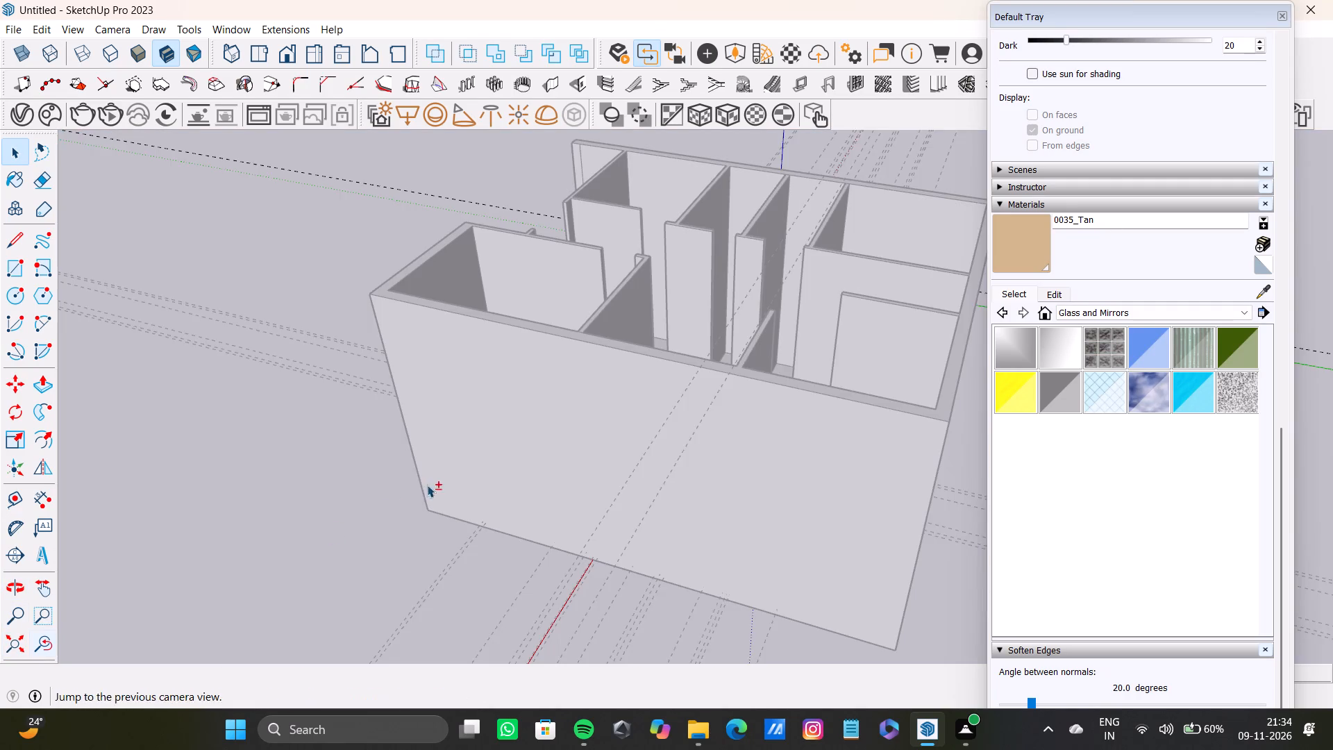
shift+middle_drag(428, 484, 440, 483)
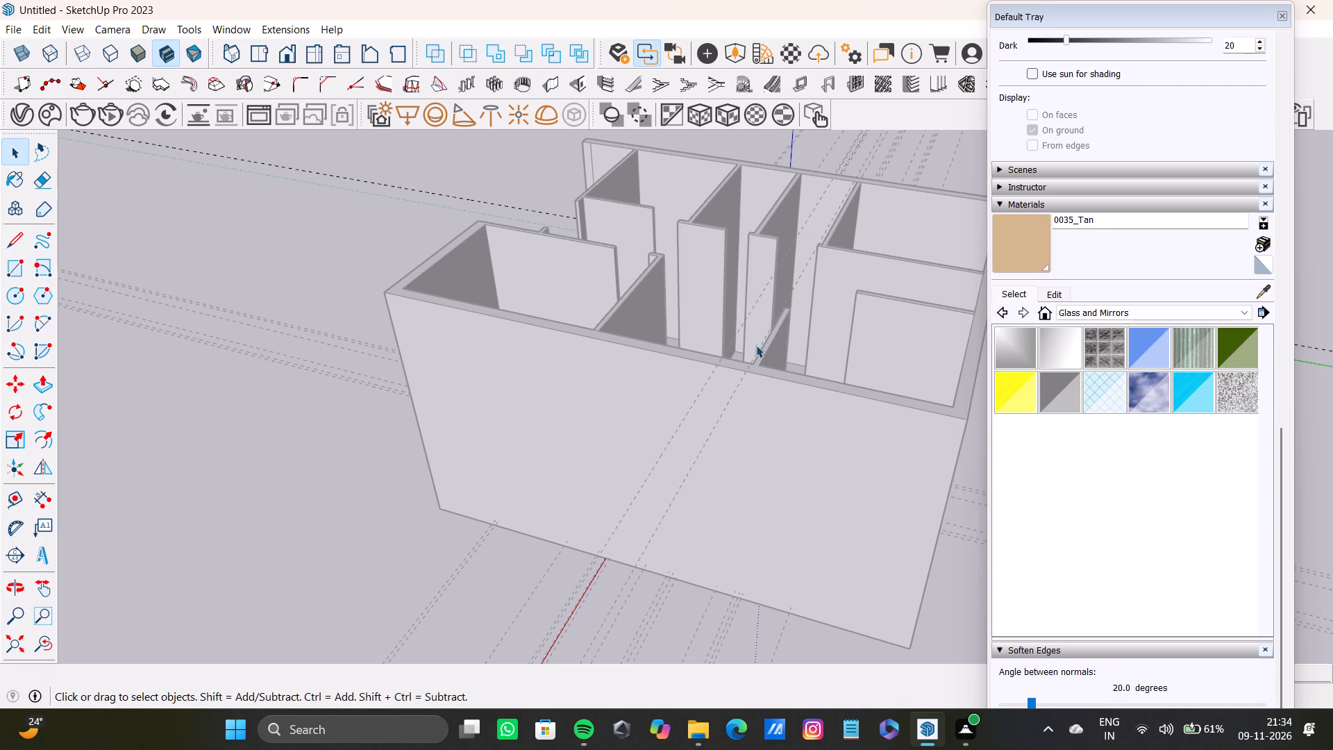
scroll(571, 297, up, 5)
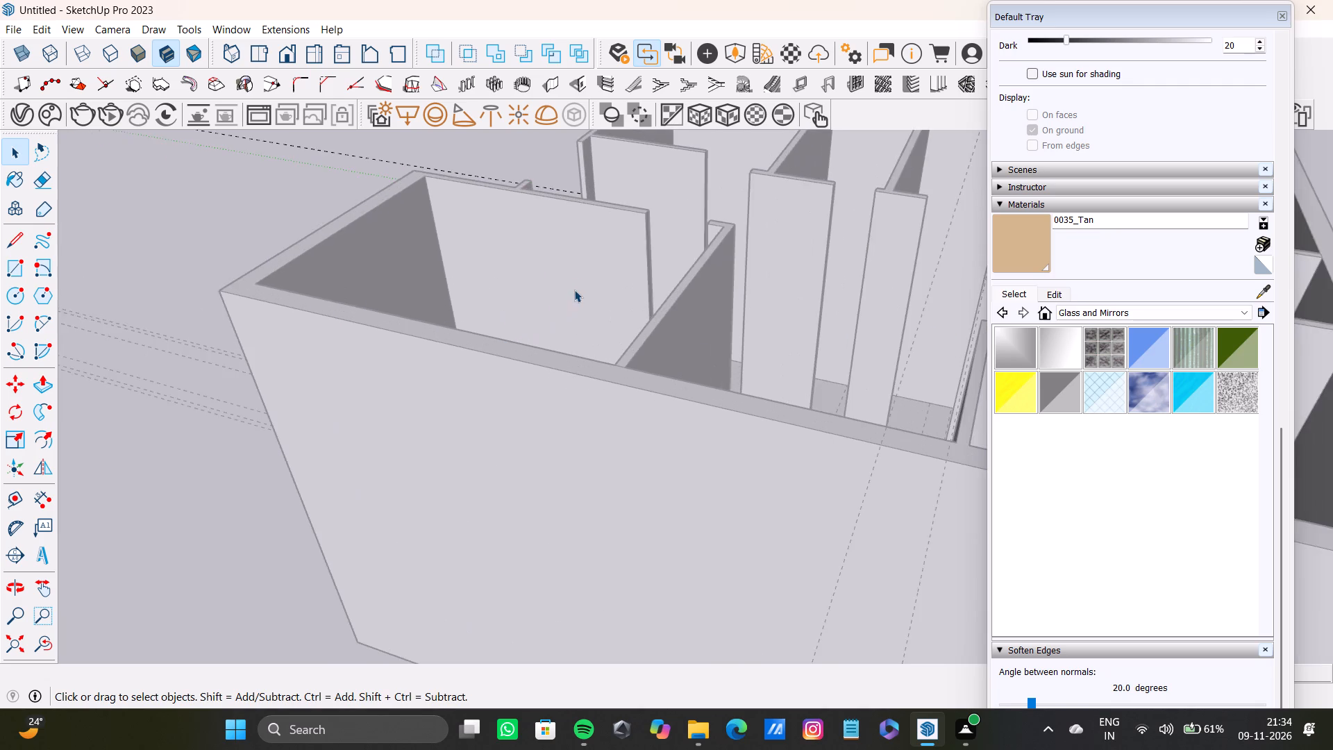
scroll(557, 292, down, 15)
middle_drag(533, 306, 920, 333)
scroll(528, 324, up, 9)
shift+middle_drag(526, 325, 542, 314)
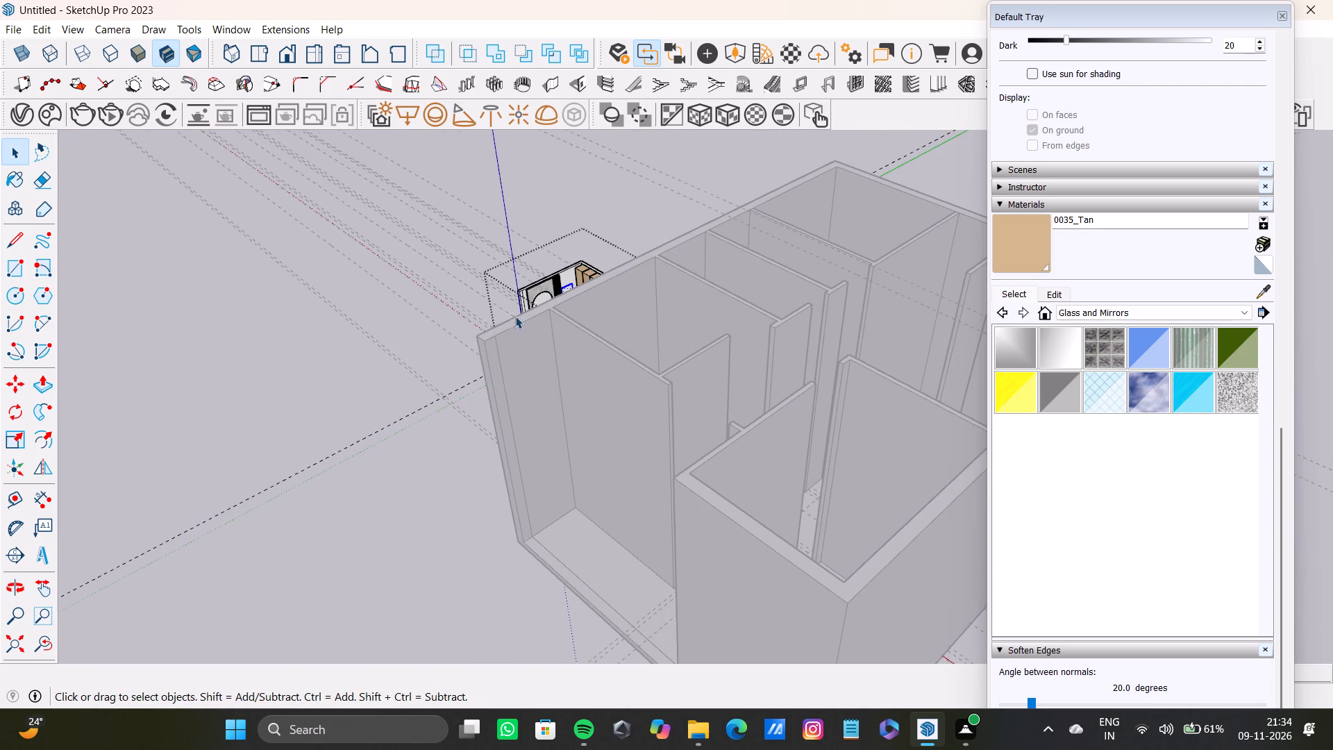
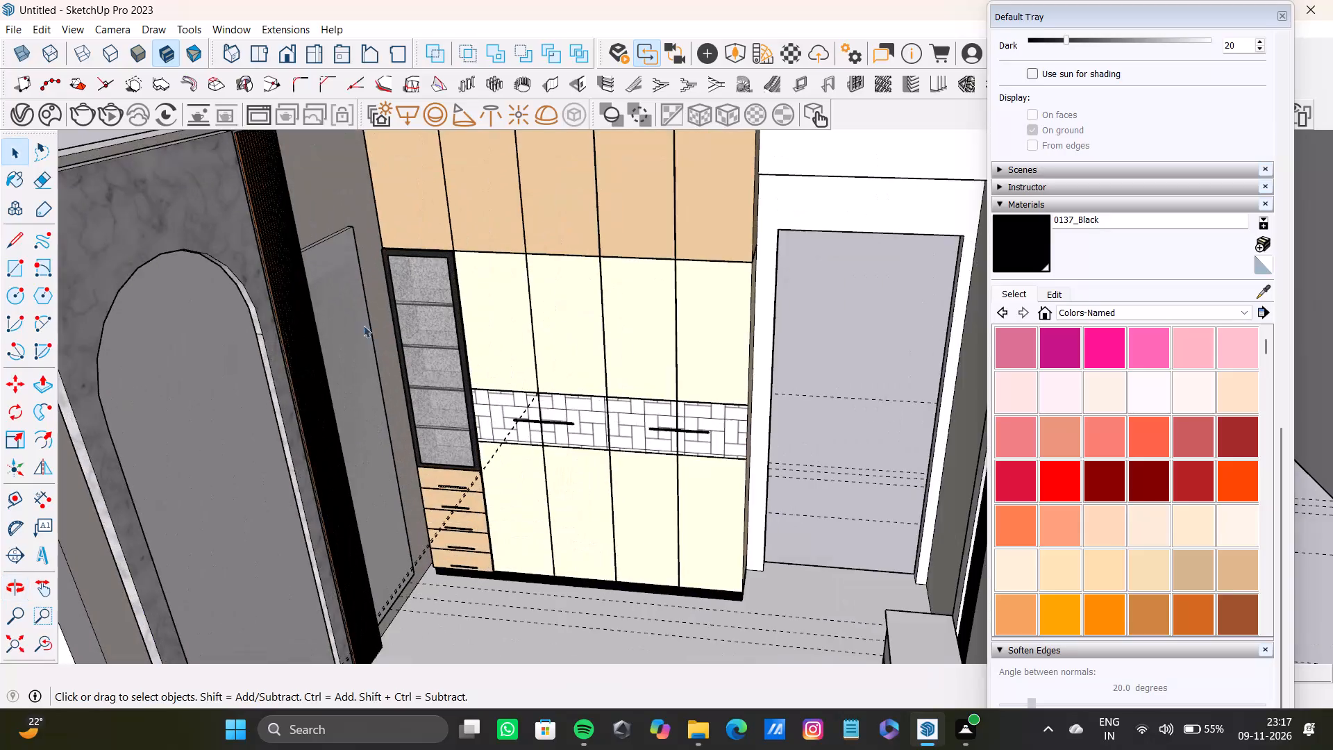
Examine the bedroom's walls from several sides, comparing the marble arch and slat wall with the unpainted panel wall above the low console.
scroll(357, 315, down, 5)
shift+middle_drag(357, 315, 428, 423)
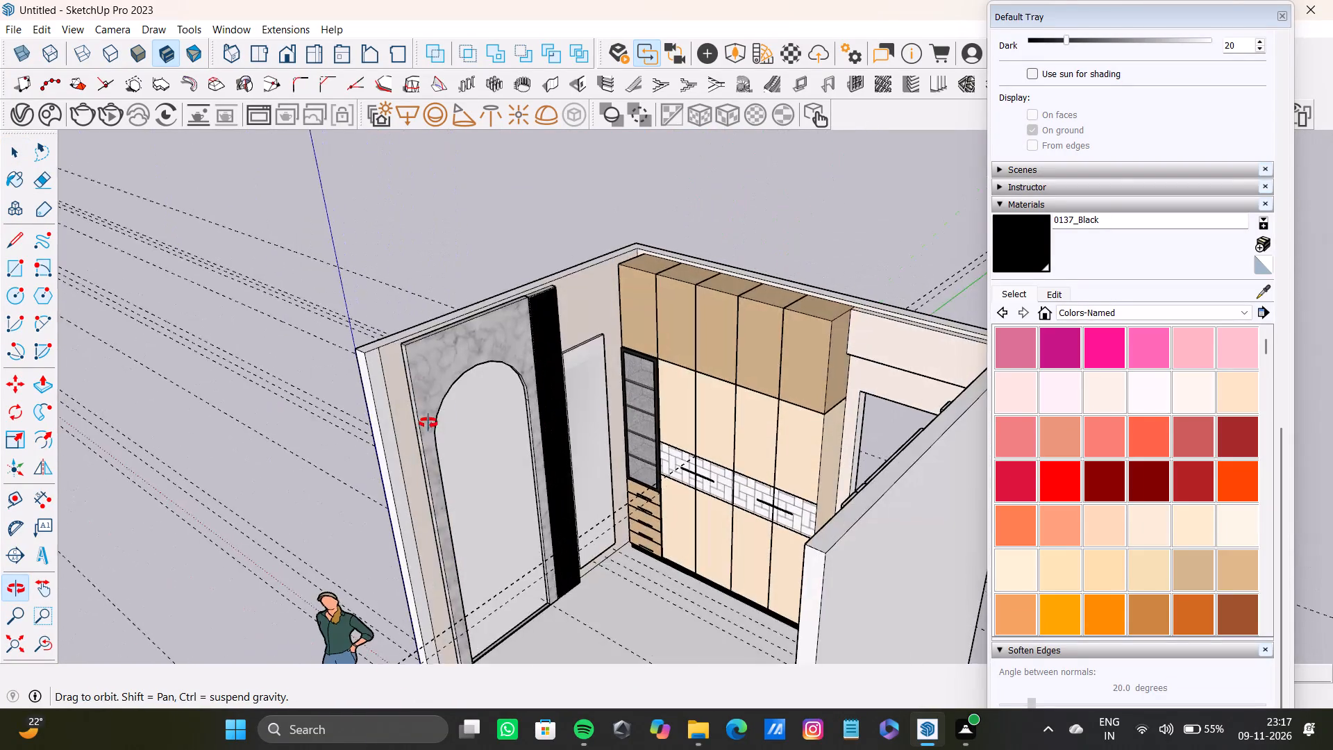
shift+middle_drag(428, 423, 465, 418)
scroll(545, 373, up, 8)
scroll(660, 281, down, 4)
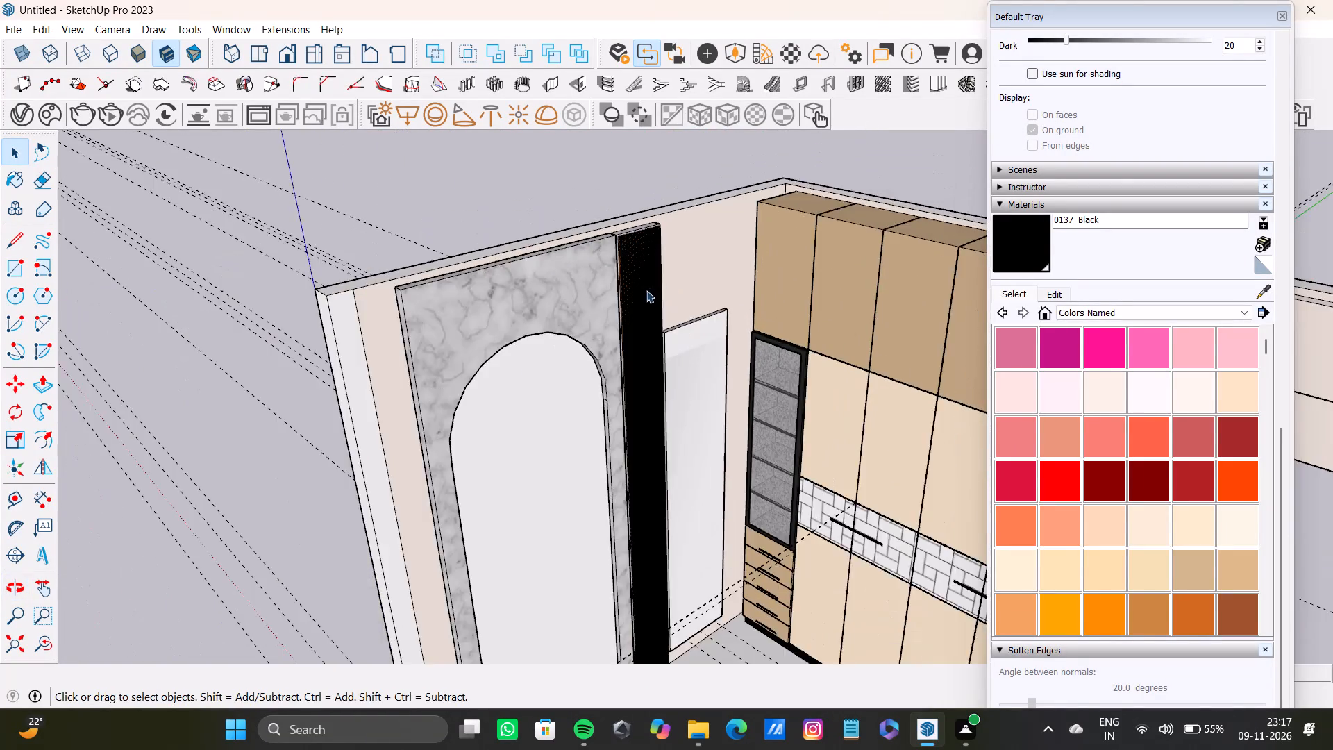
scroll(646, 290, down, 4)
middle_drag(626, 358, 751, 328)
scroll(710, 368, down, 8)
scroll(703, 392, up, 1)
middle_drag(703, 392, 895, 424)
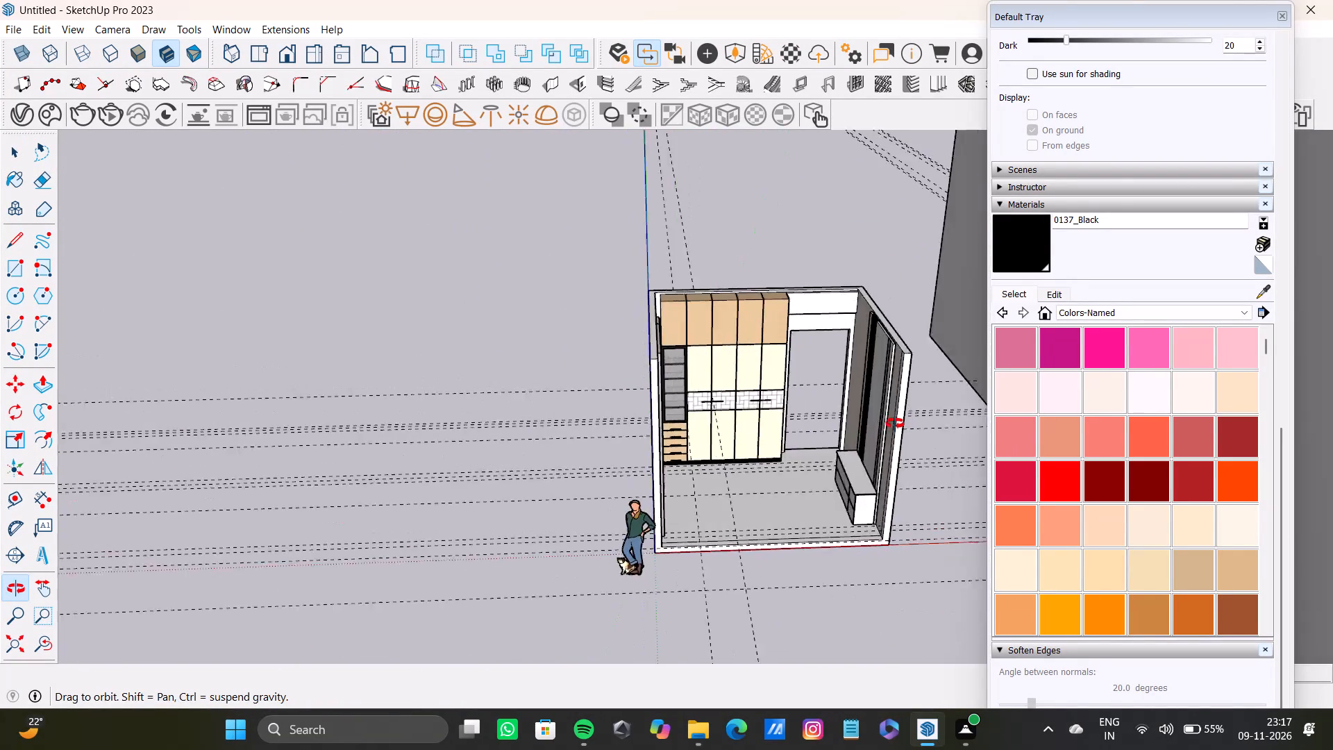
middle_drag(895, 424, 778, 389)
scroll(550, 365, up, 12)
scroll(537, 369, down, 5)
middle_drag(537, 369, 764, 420)
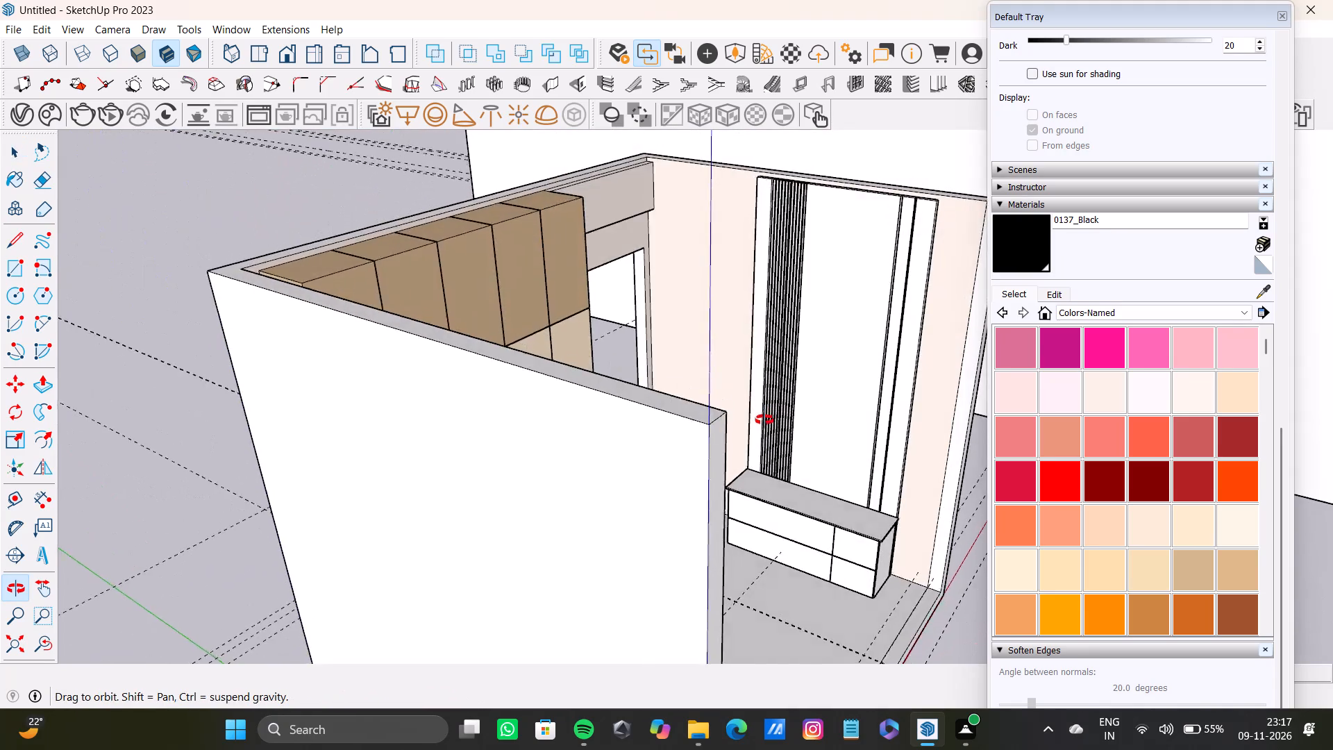
middle_drag(764, 420, 620, 467)
scroll(619, 391, up, 7)
shift+middle_drag(617, 297, 622, 474)
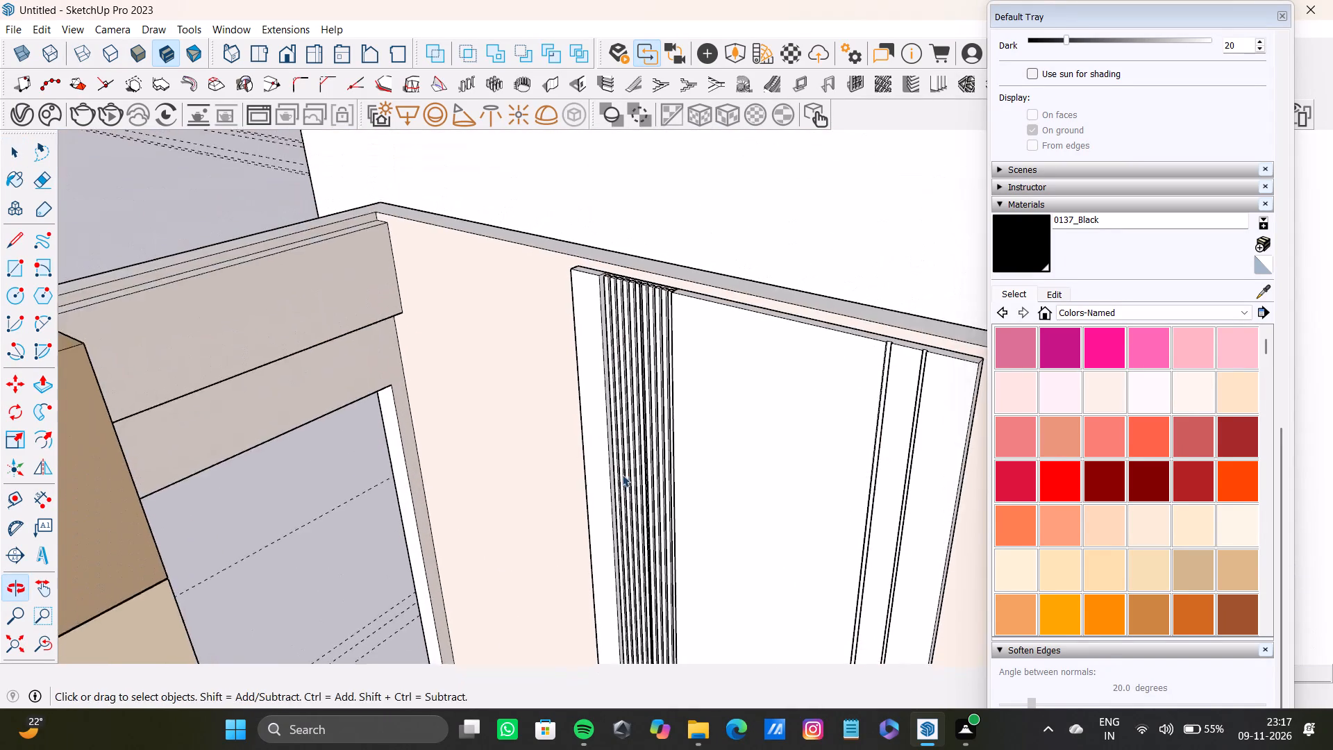
scroll(622, 474, down, 12)
middle_drag(610, 468, 594, 538)
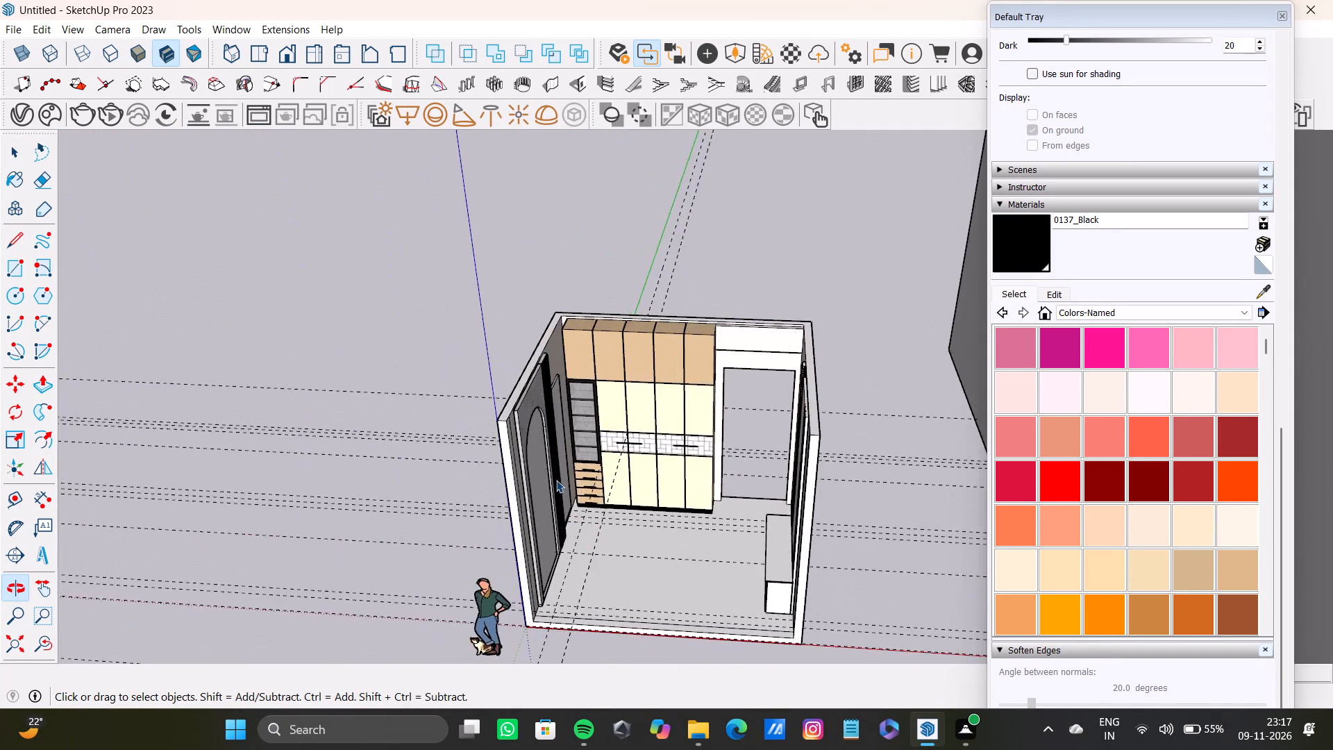
Sample the Wood Cherry Original material from the slats beside the marble arch panel.
scroll(595, 440, up, 4)
click(1263, 297)
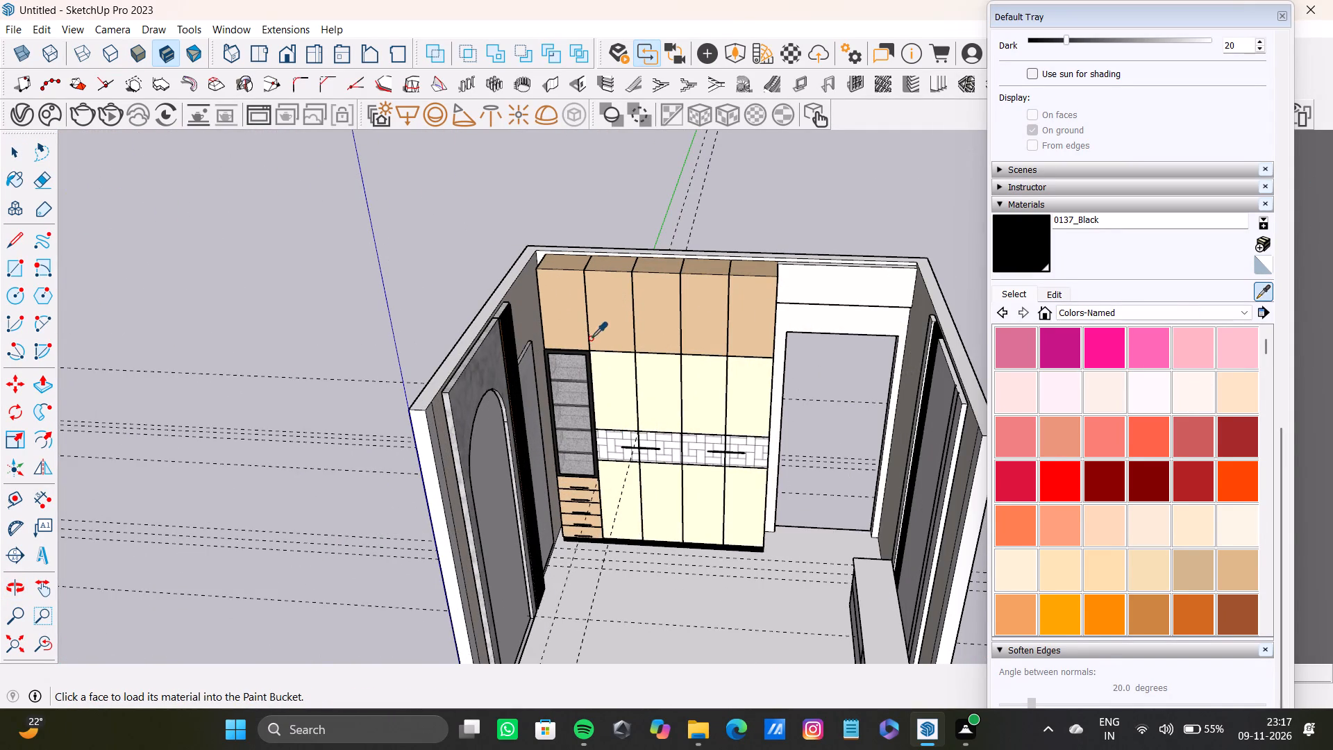
scroll(589, 339, up, 14)
scroll(500, 294, up, 7)
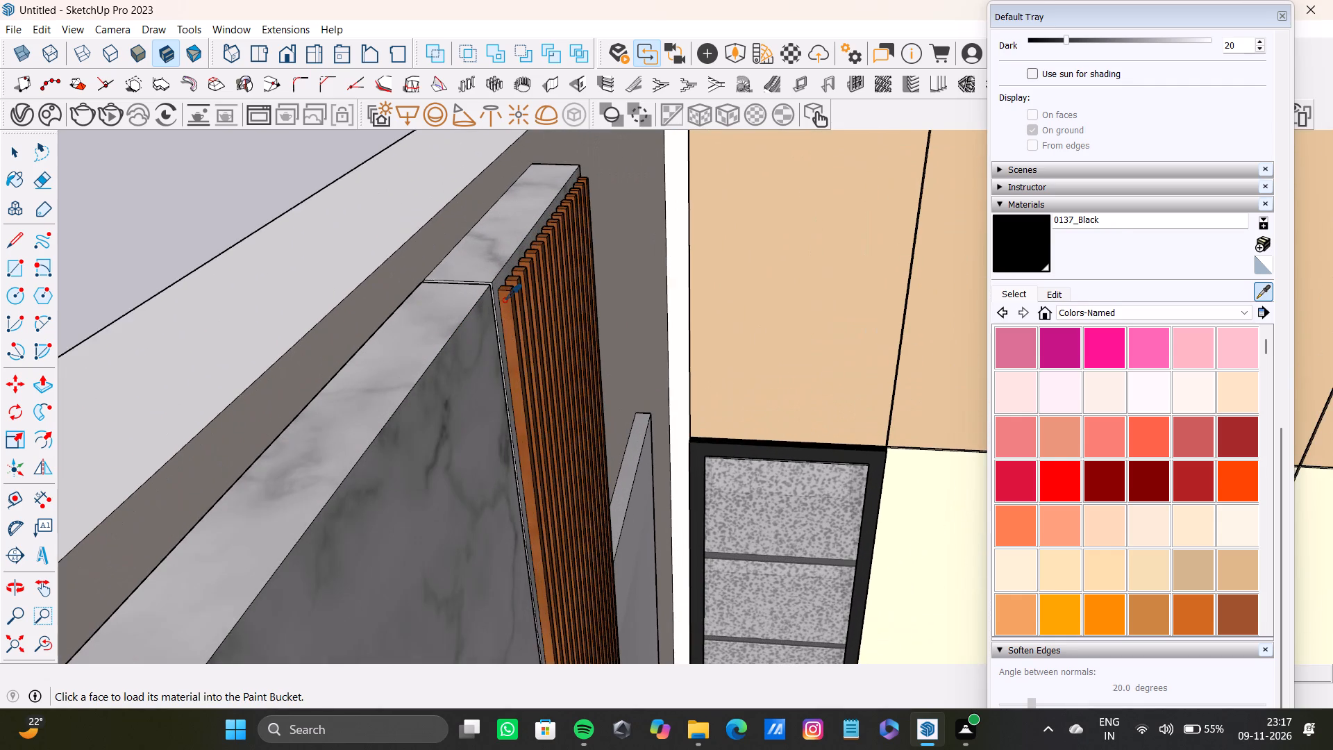
click(504, 300)
scroll(533, 304, down, 4)
scroll(466, 291, up, 19)
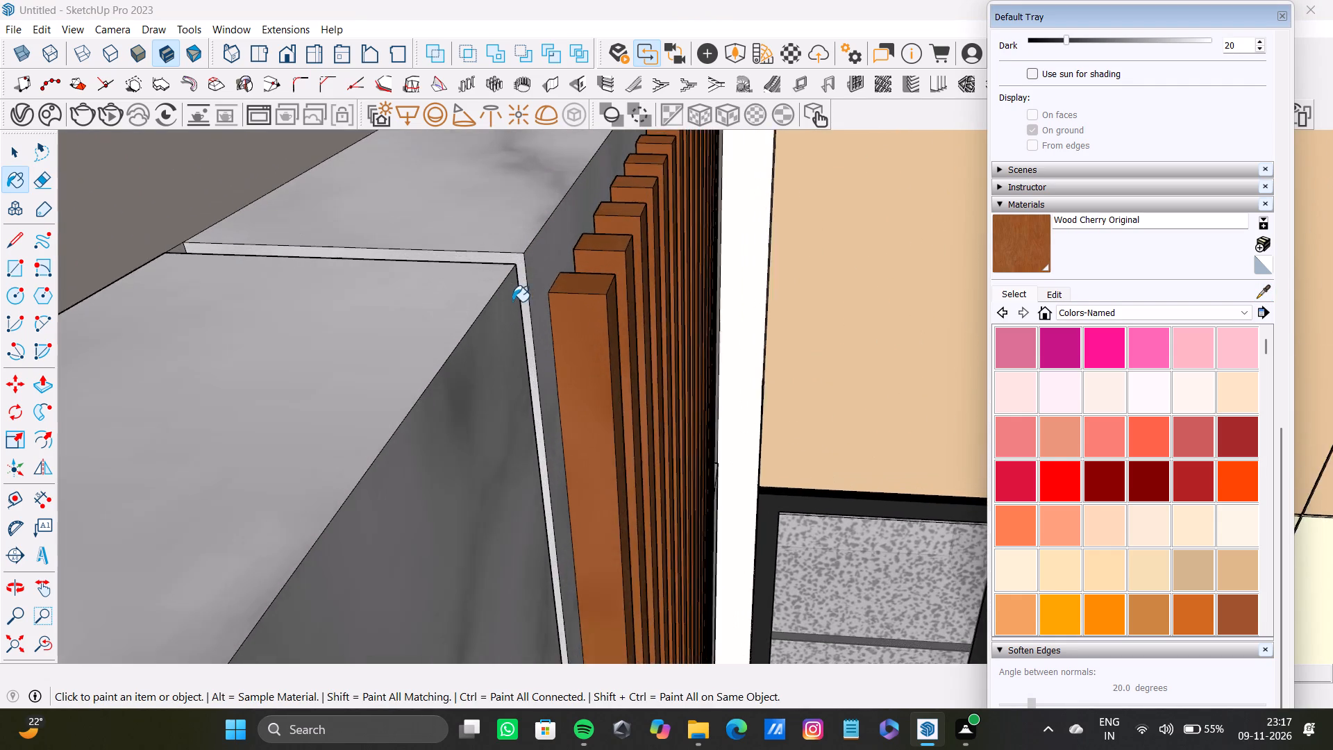
scroll(512, 301, up, 4)
middle_drag(507, 290, 223, 467)
key(space)
click(22, 641)
Select all the connected slats in the wall panel above the low console and paint them with Wood Cherry Original.
middle_drag(90, 582, 899, 627)
scroll(769, 553, up, 5)
shift+middle_drag(711, 466, 654, 367)
scroll(644, 342, down, 9)
shift+middle_drag(671, 440, 644, 342)
scroll(596, 422, up, 3)
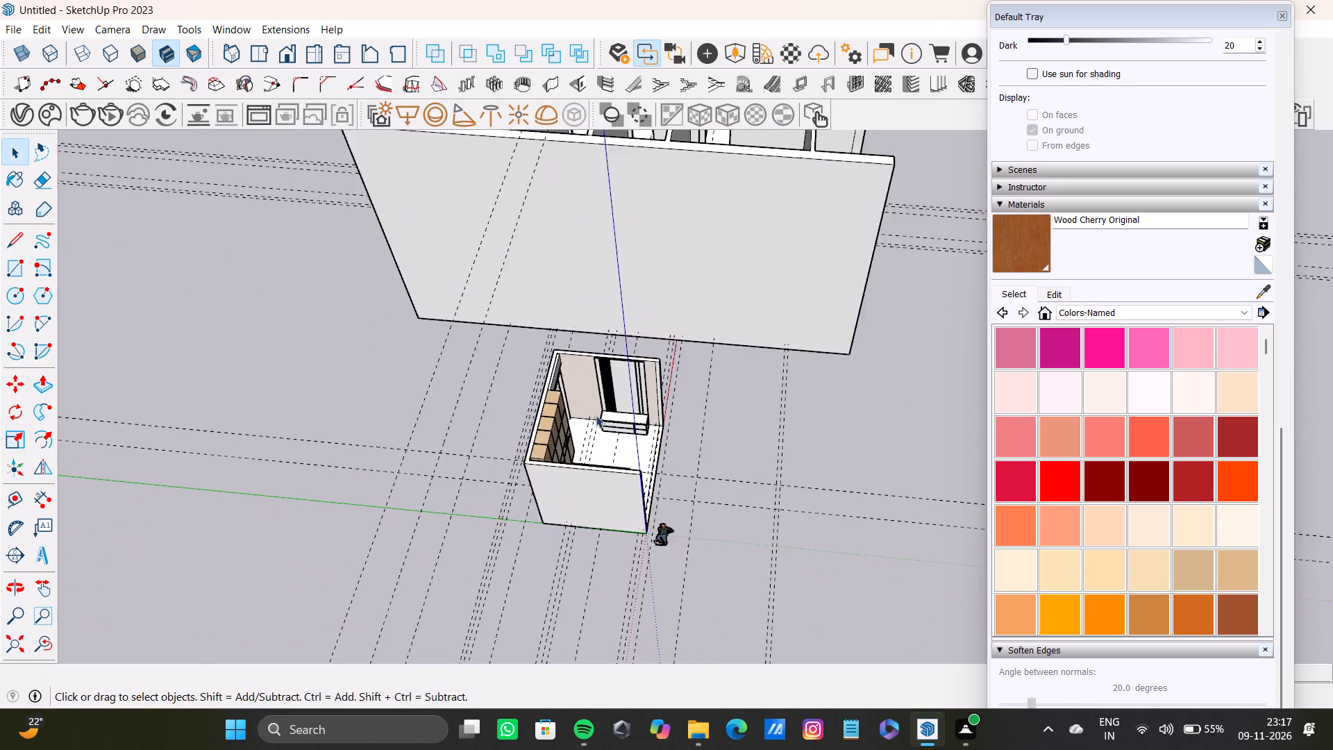
scroll(596, 415, up, 20)
scroll(596, 415, up, 2)
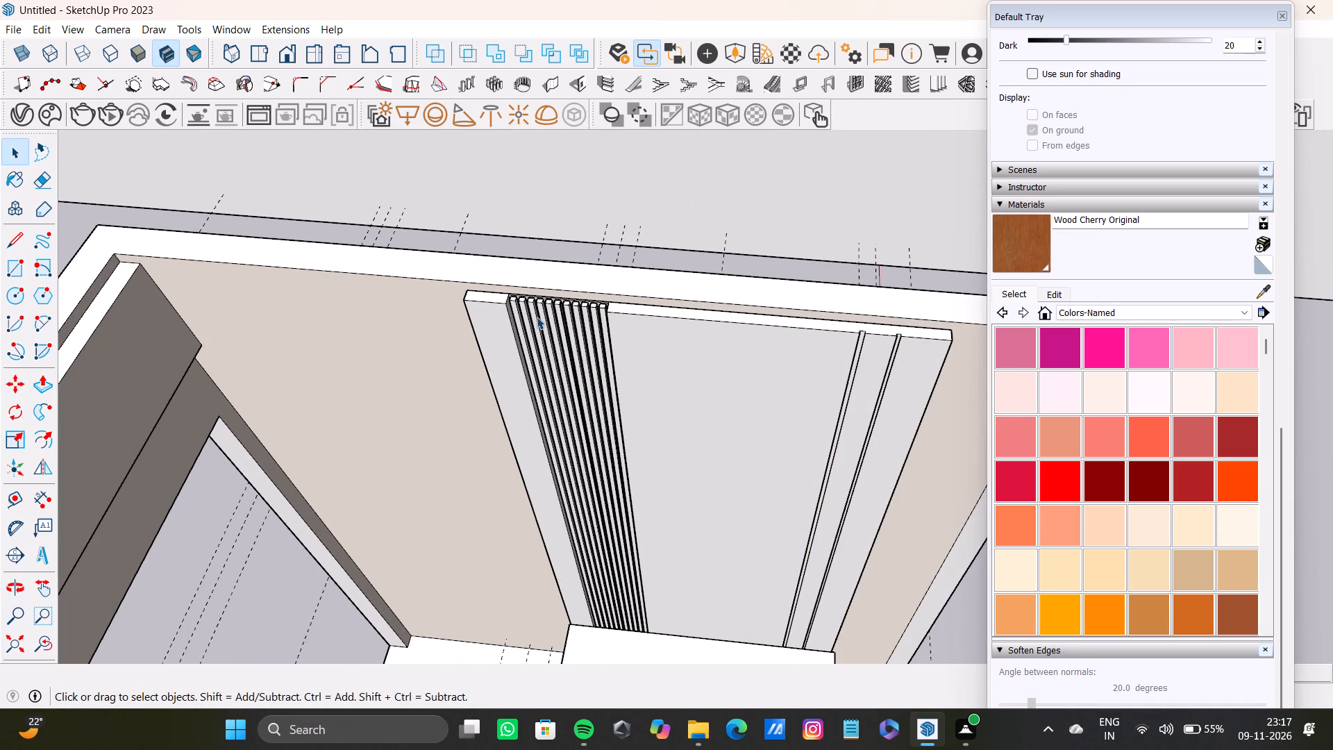
scroll(522, 310, up, 8)
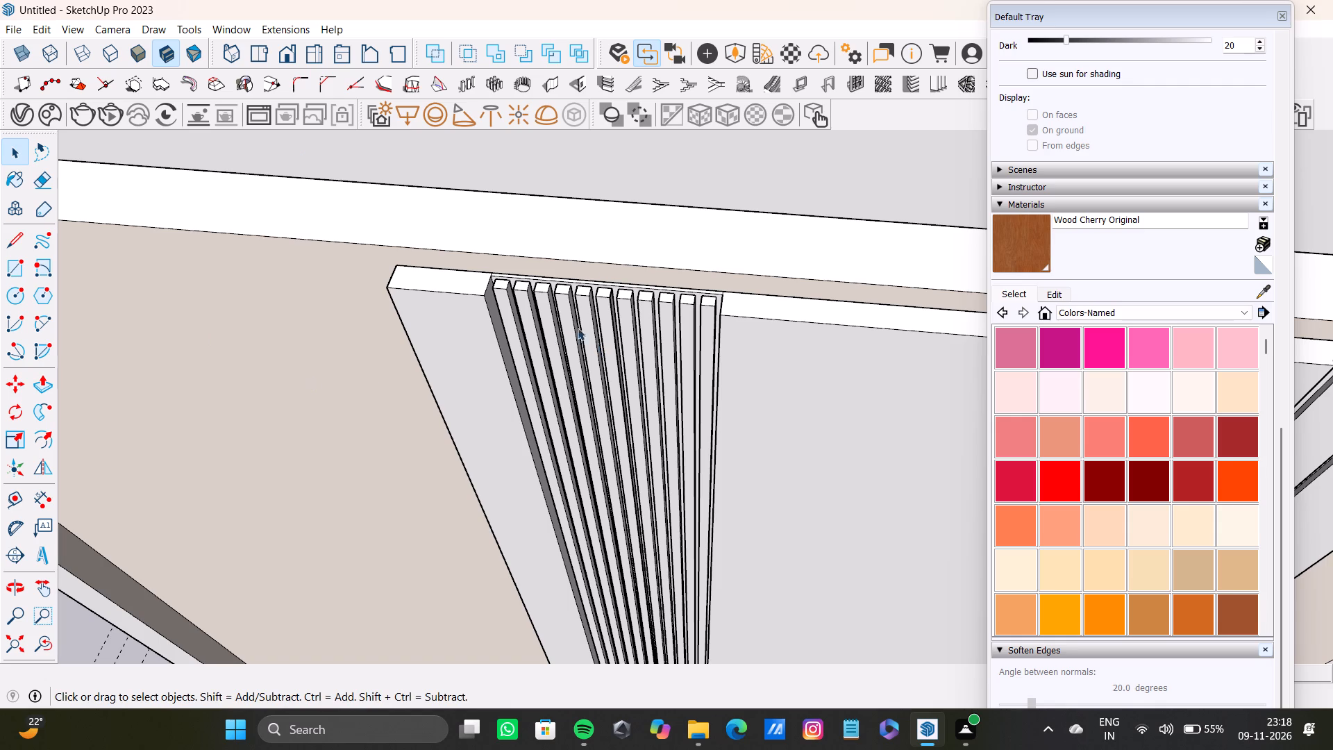
shift+triple_click(506, 294)
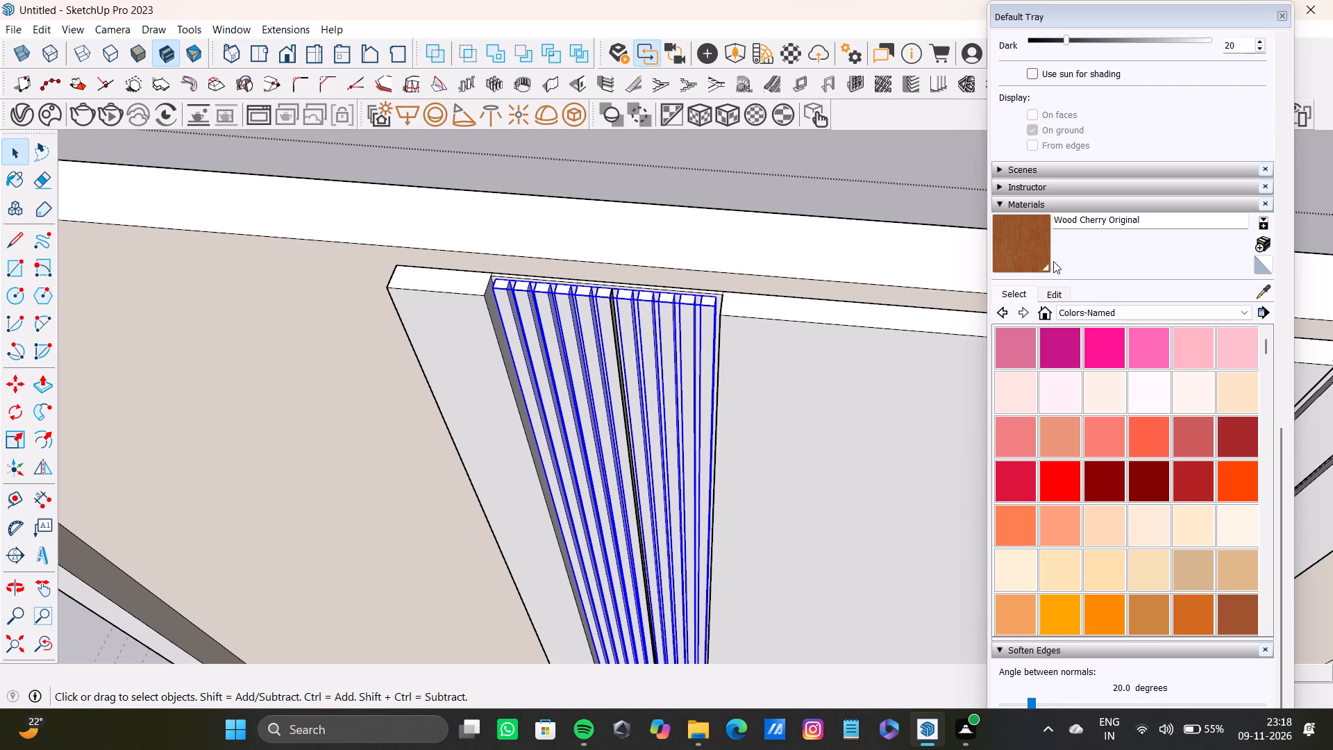
shift+click(1035, 249)
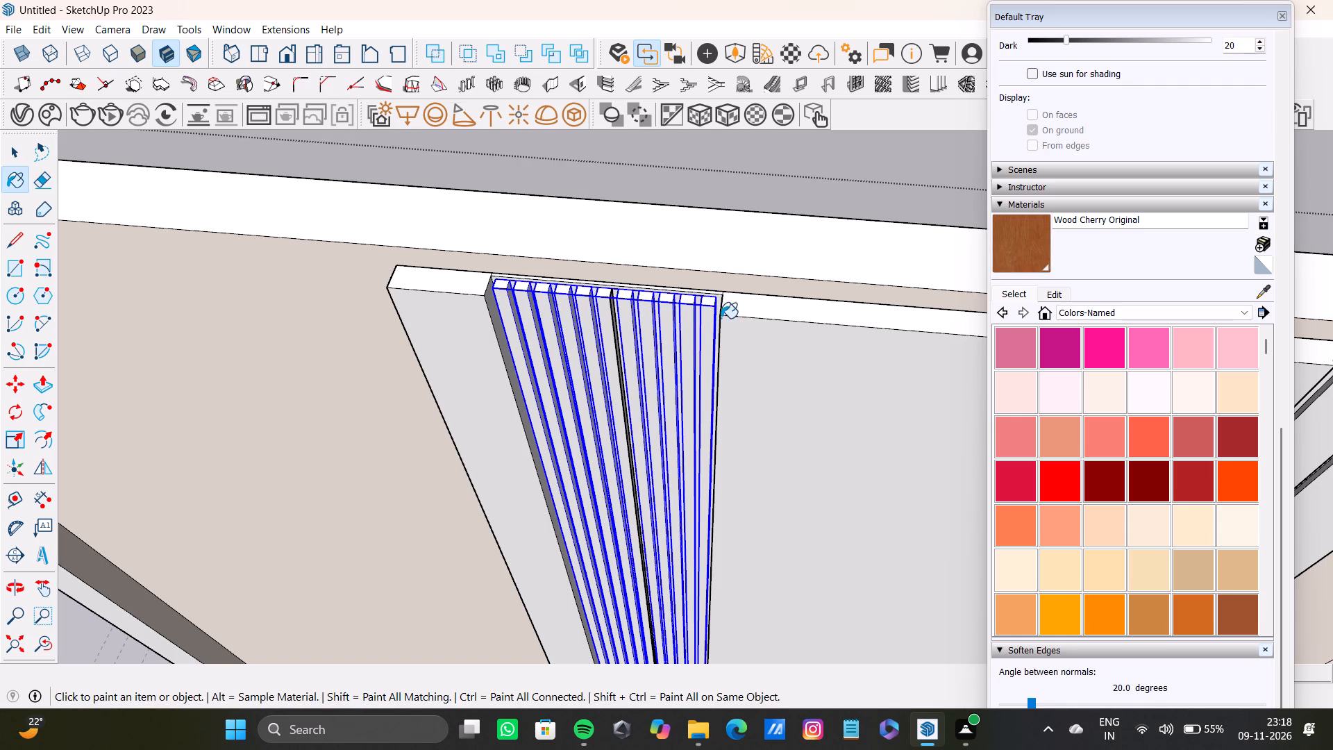
shift+click(711, 313)
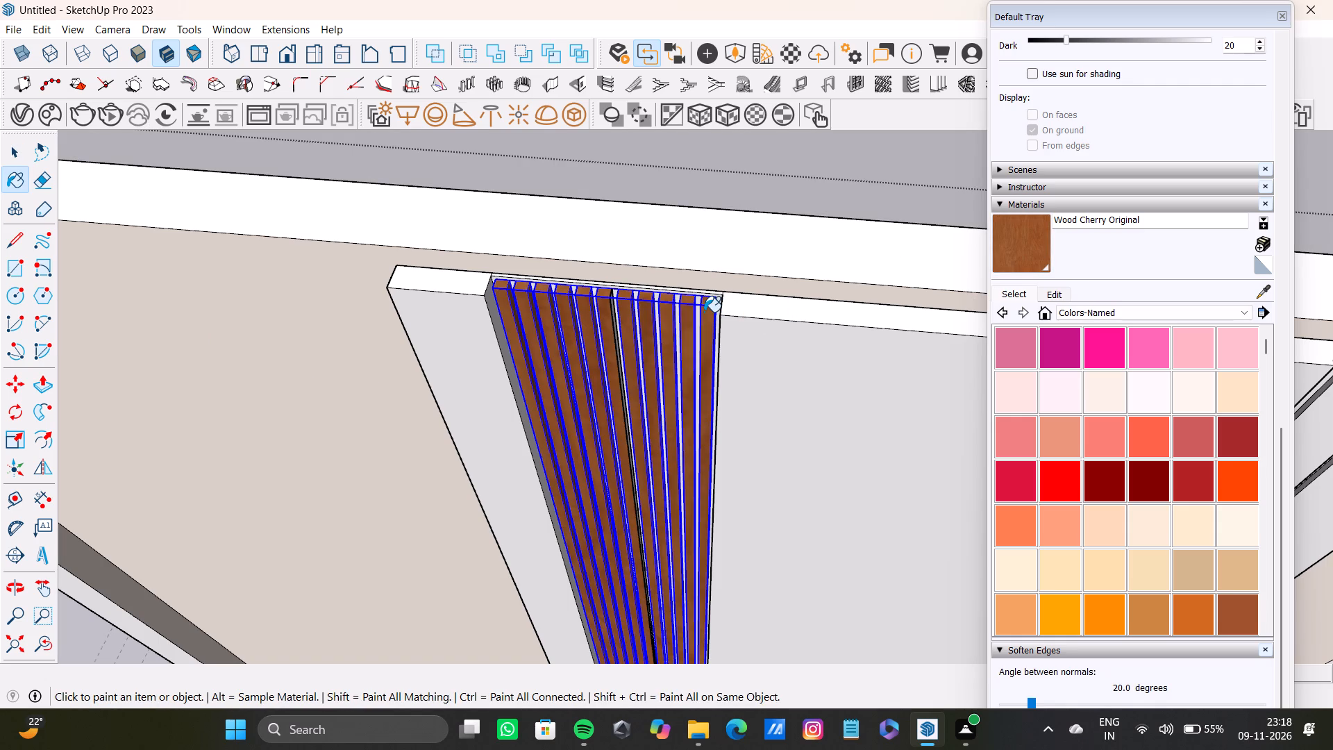
key(space)
Paint the remaining plain side face of the middle slat with Wood Cherry Original and close the slat group.
scroll(576, 317, up, 13)
middle_drag(646, 285, 576, 296)
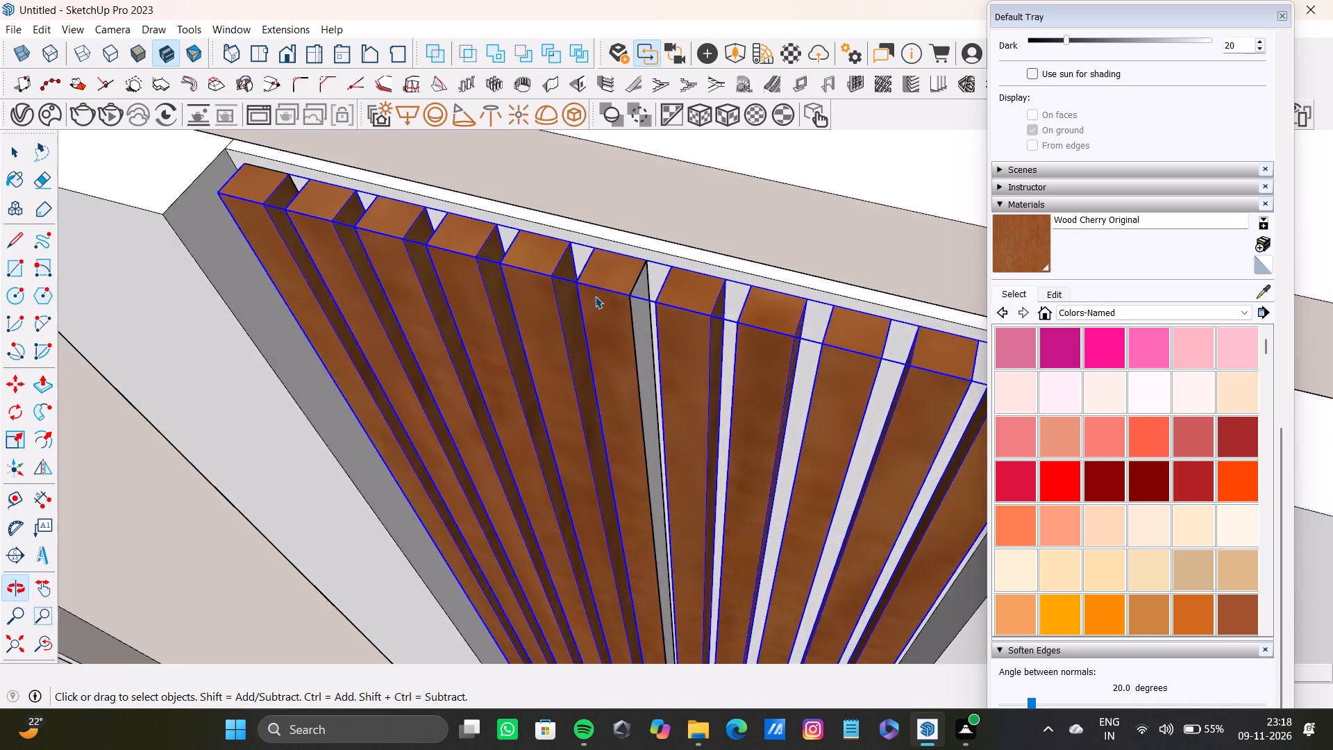
scroll(674, 304, up, 7)
key(space)
click(607, 276)
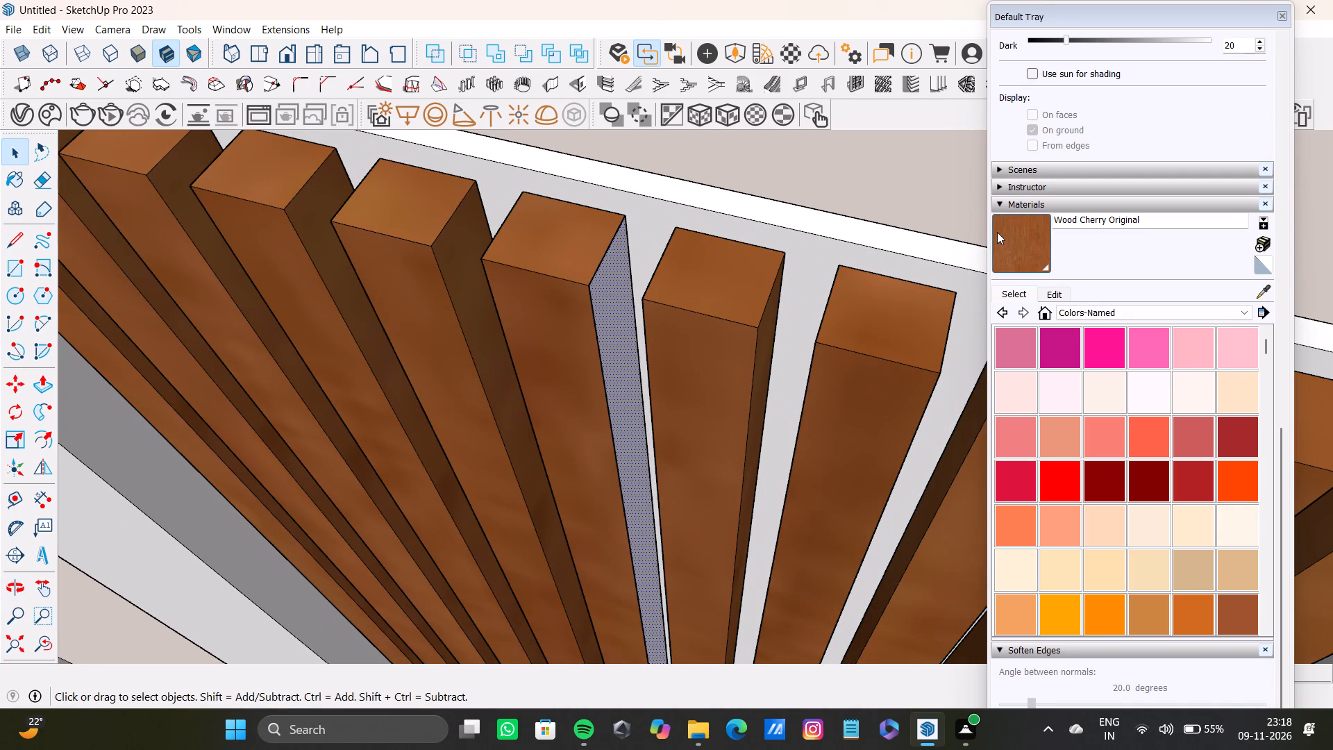
drag(1044, 247, 1037, 247)
click(601, 307)
scroll(682, 351, down, 4)
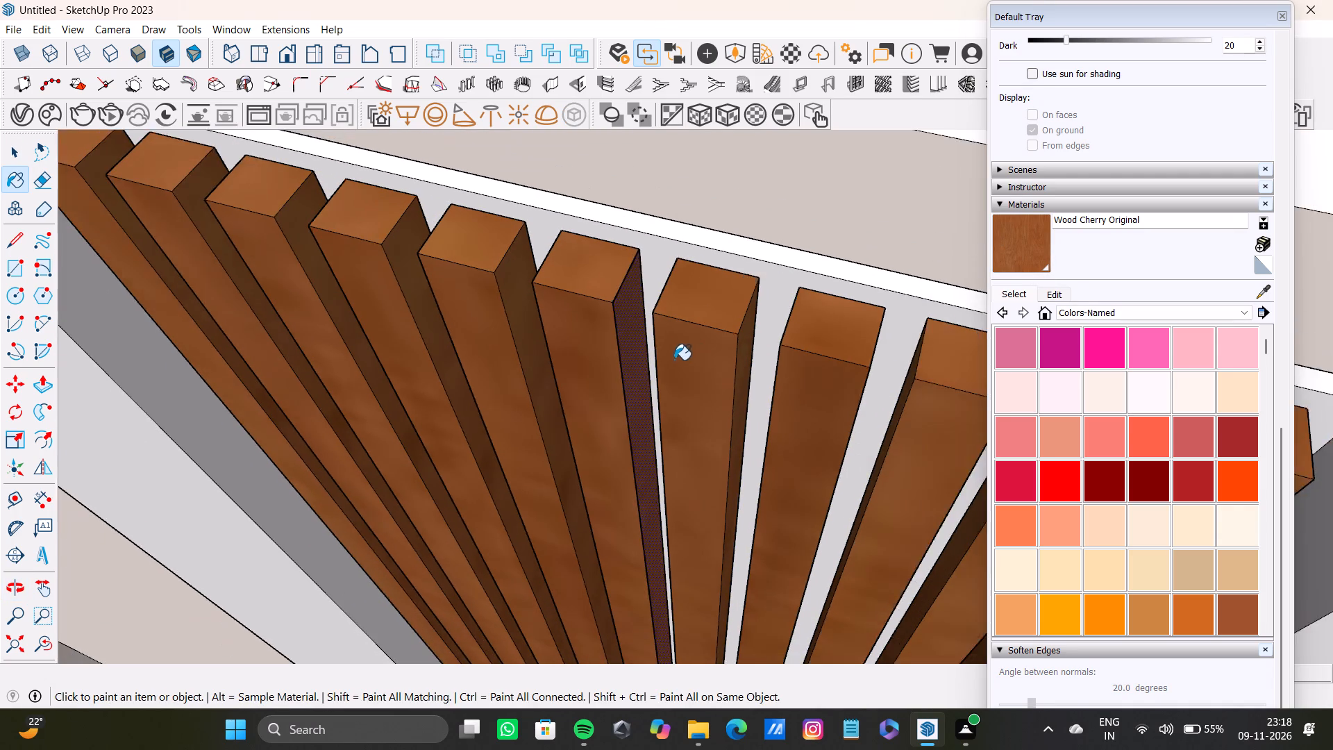
scroll(674, 360, down, 10)
middle_drag(671, 384, 989, 426)
scroll(753, 412, down, 15)
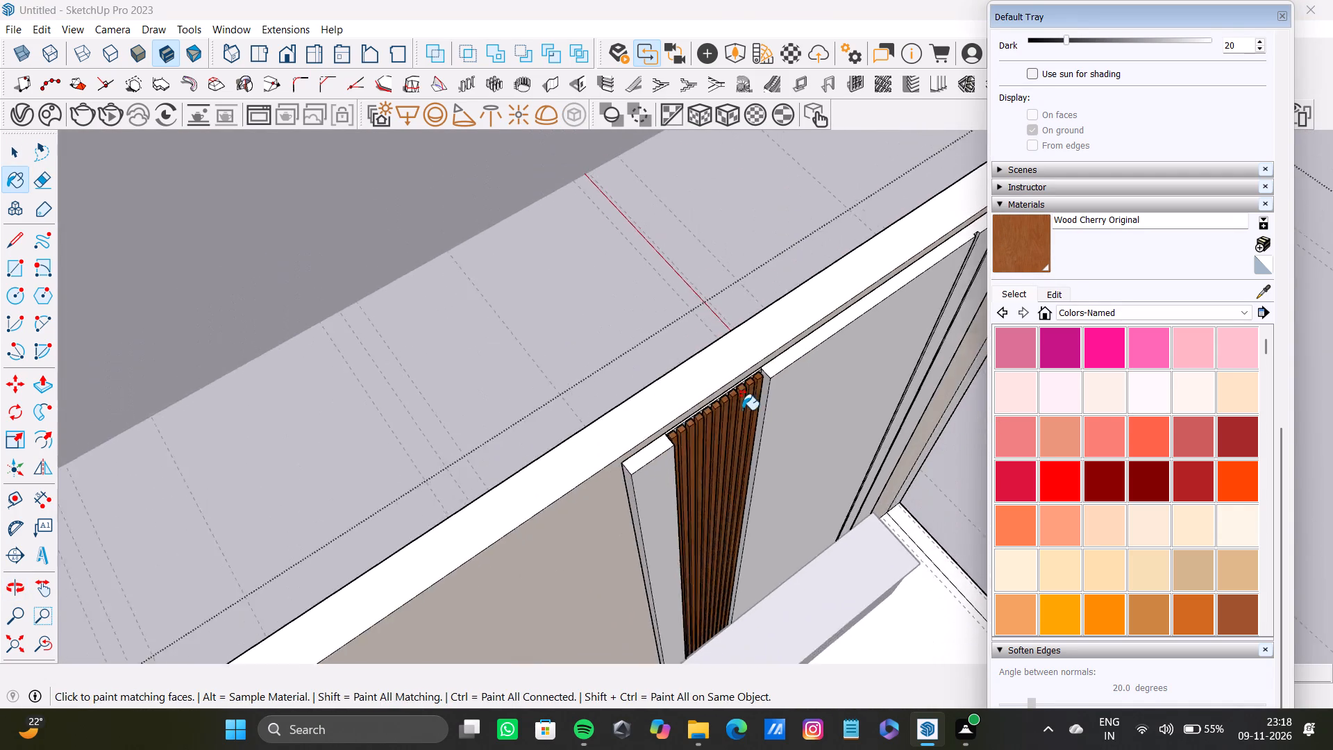
scroll(742, 410, down, 9)
key(space)
click(571, 233)
Open the wall panel behind the low console and select the back and both side faces of its first narrow vertical groove.
middle_drag(844, 431, 719, 442)
scroll(778, 398, up, 5)
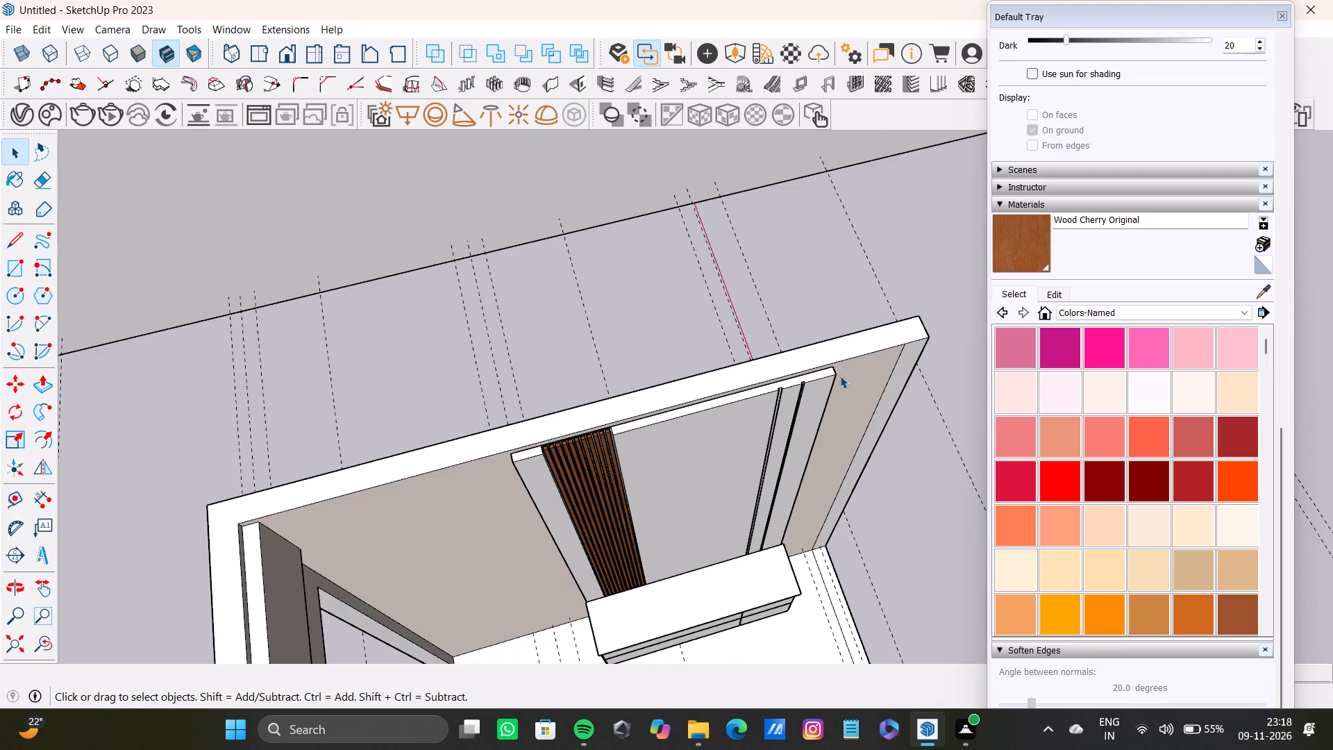
scroll(840, 376, up, 20)
scroll(840, 376, up, 1)
middle_drag(744, 386, 688, 386)
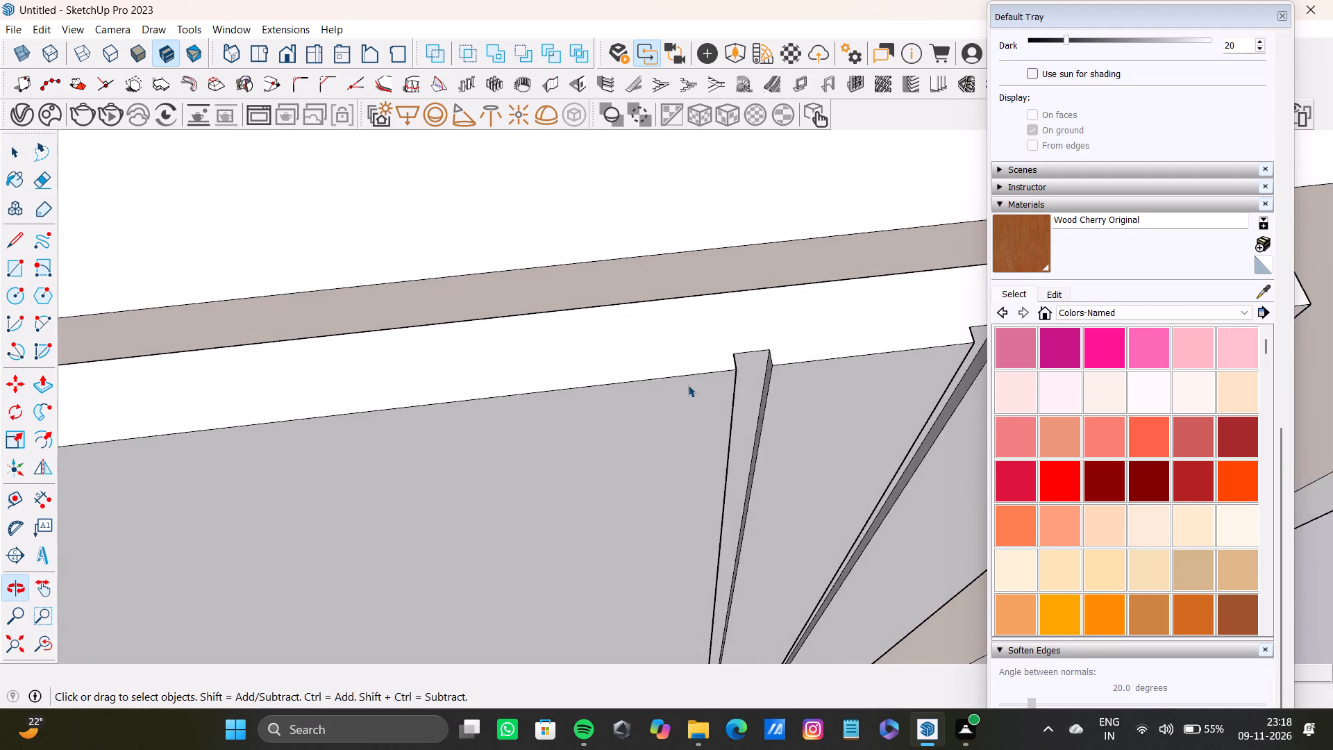
scroll(758, 376, up, 8)
click(753, 359)
double_click(753, 358)
click(760, 365)
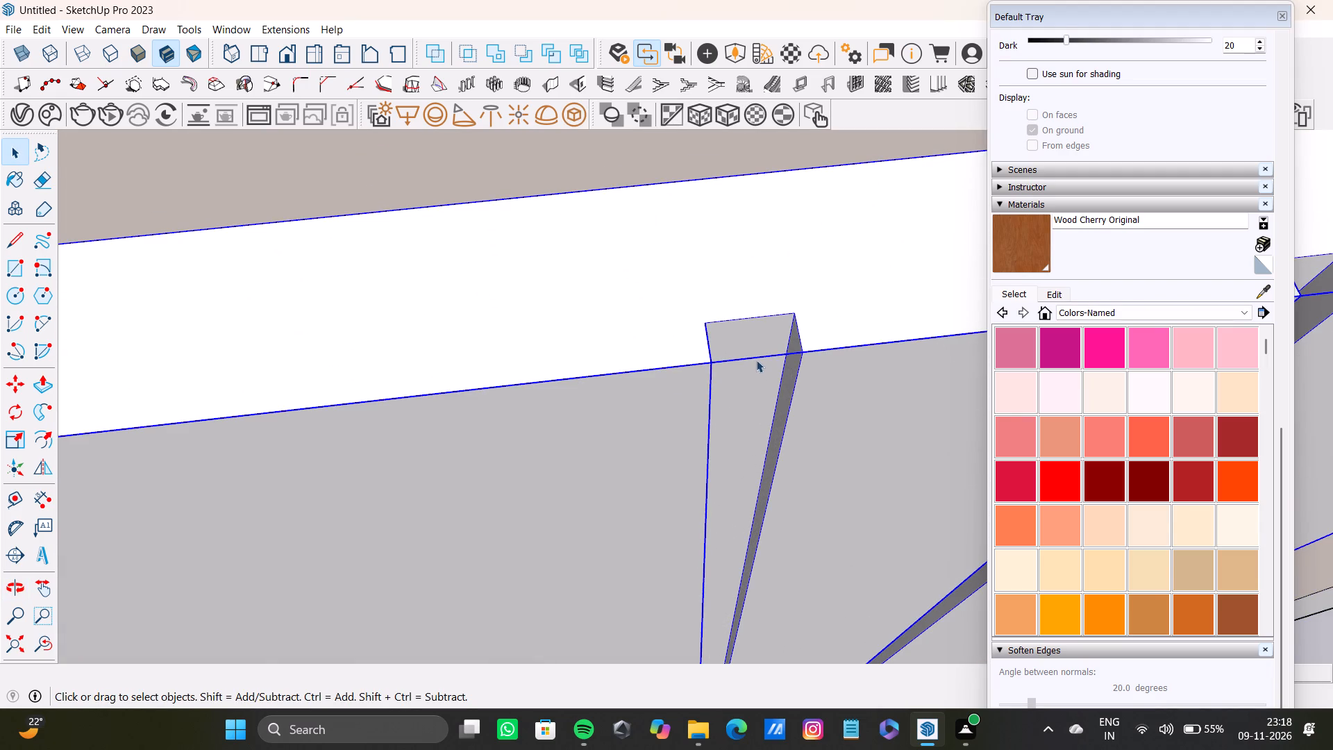
click(753, 359)
click(754, 334)
double_click(758, 344)
click(762, 374)
shift+scroll(786, 366, up, 3)
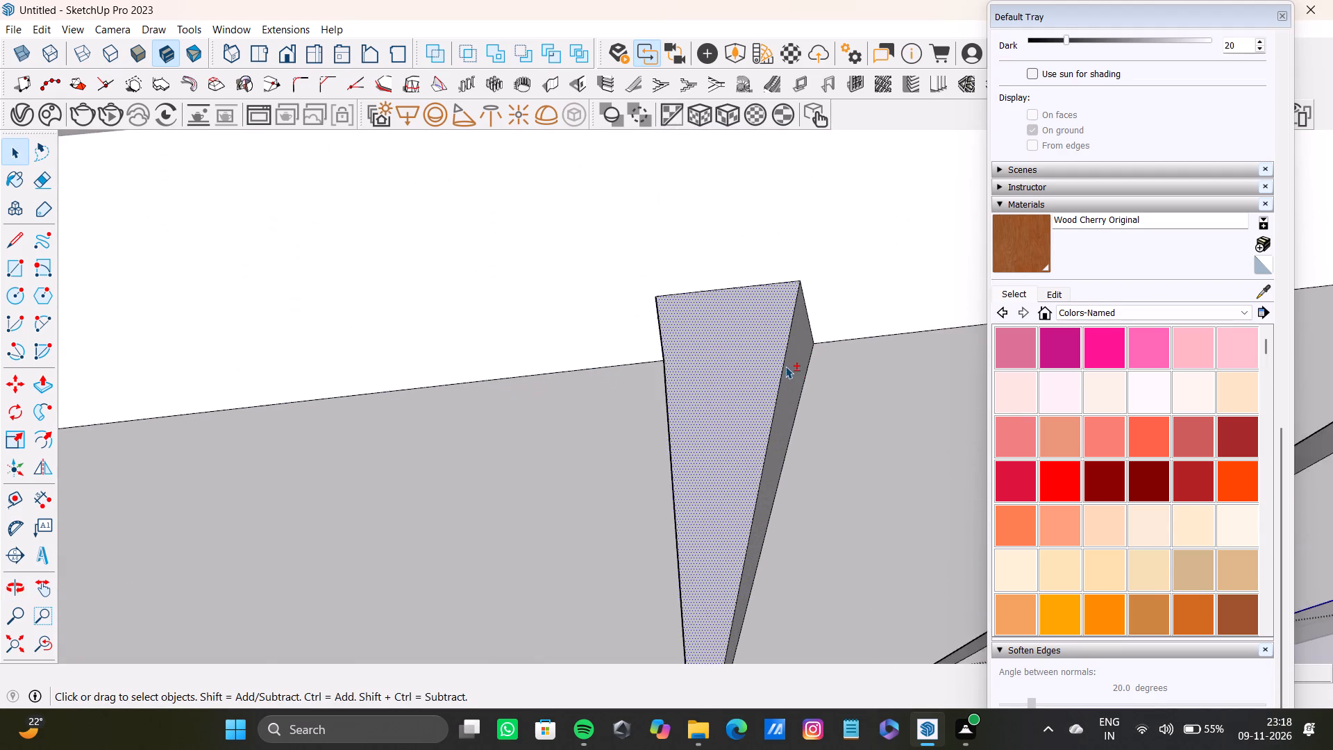
shift+scroll(785, 366, up, 5)
shift+double_click(803, 375)
shift+double_click(598, 403)
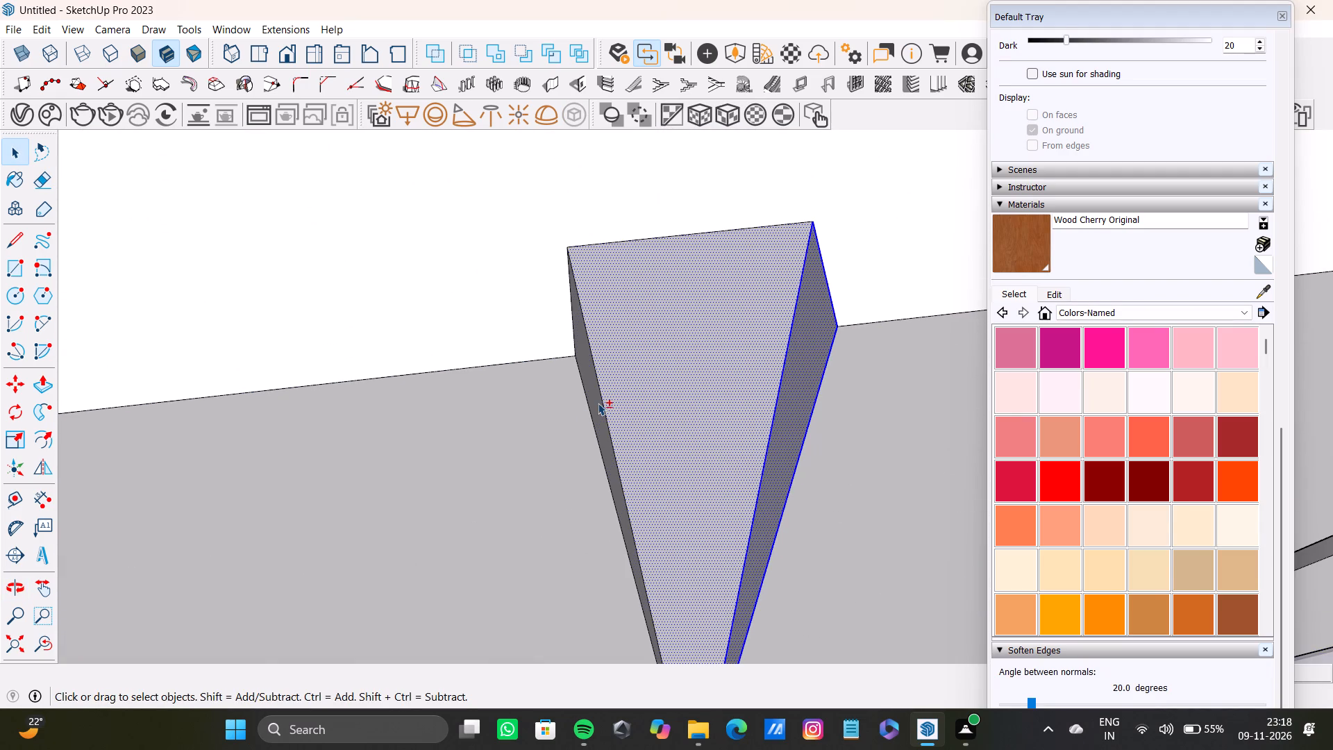
Add the back and both side faces of the panel's second vertical groove to the selection.
shift+scroll(601, 400, down, 19)
shift+middle_drag(651, 417, 514, 443)
shift+scroll(698, 433, up, 4)
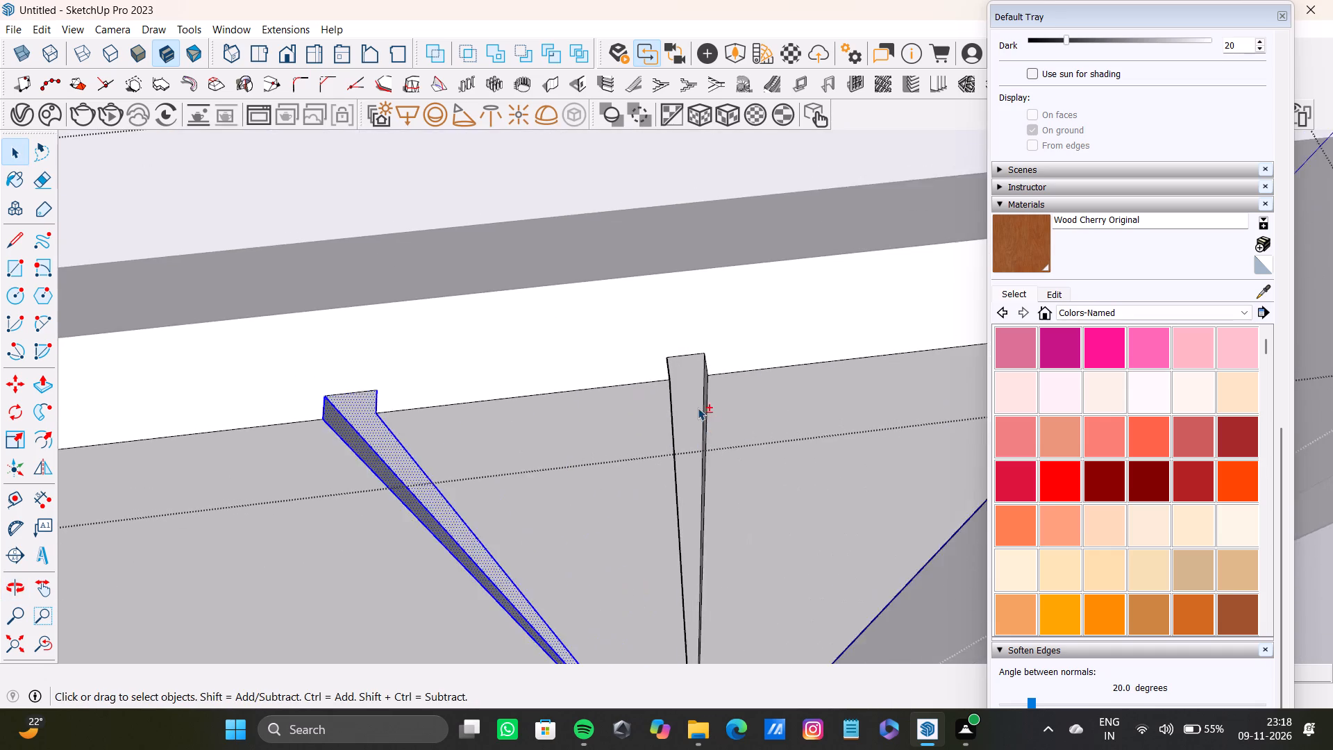
shift+scroll(698, 408, up, 7)
shift+double_click(692, 401)
shift+scroll(702, 411, up, 1)
middle_drag(702, 411, 833, 430)
shift+scroll(727, 408, up, 4)
shift+double_click(727, 408)
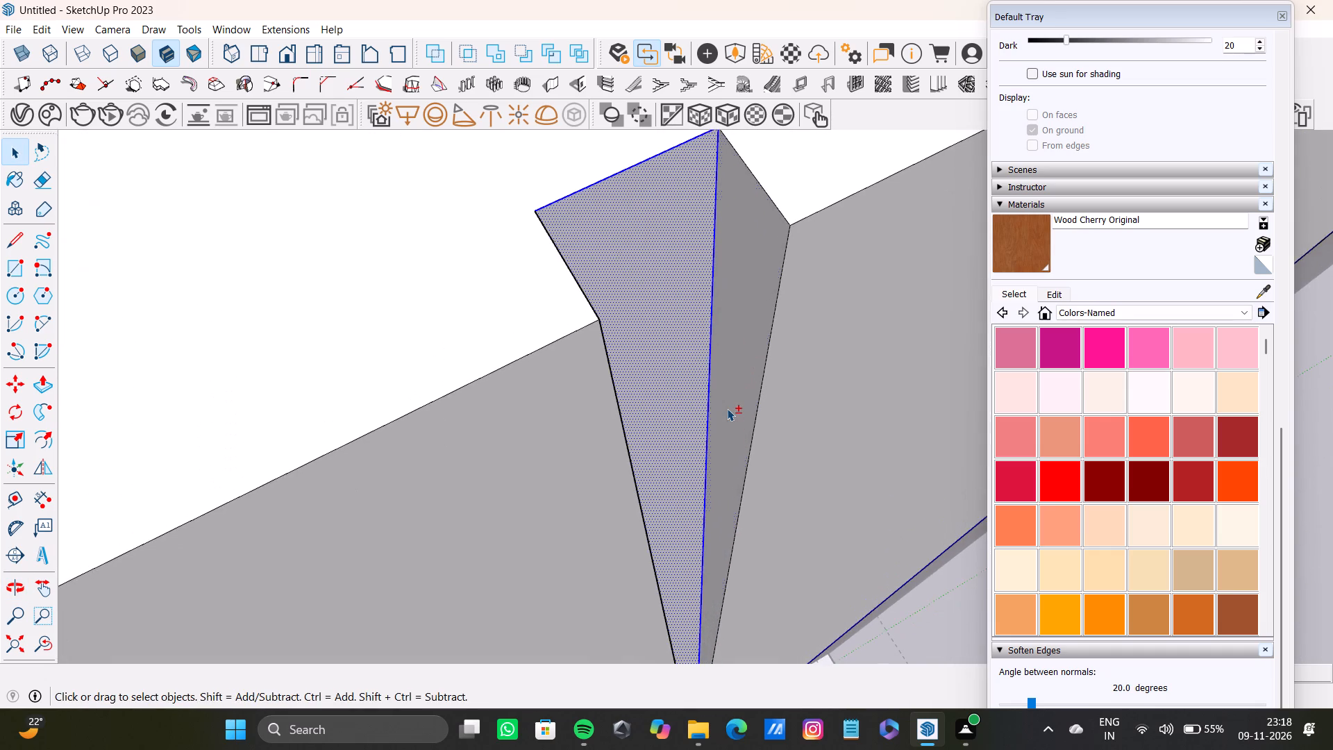
middle_drag(830, 444, 535, 460)
scroll(531, 460, down, 1)
scroll(521, 444, up, 3)
shift+double_click(568, 393)
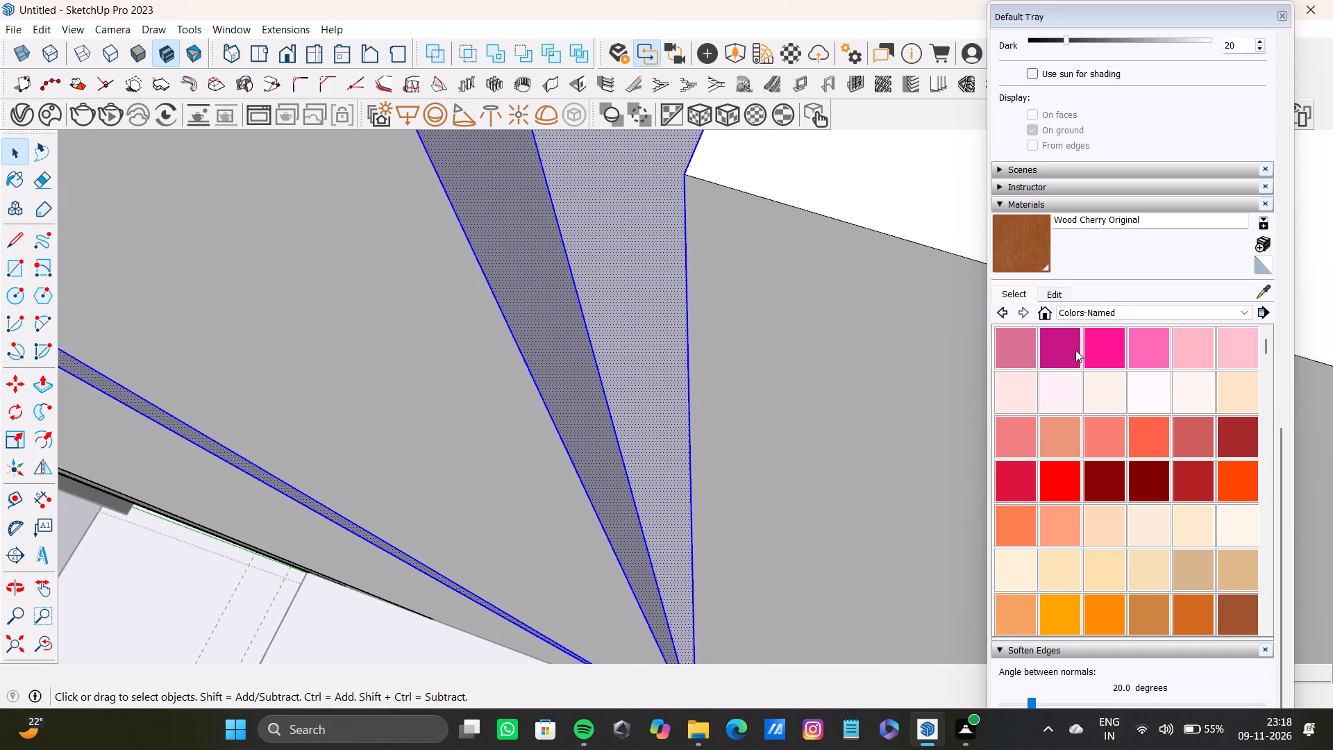
Paint the selected faces of both vertical grooves with Wood Cherry Original and close the panel group.
shift+click(1034, 243)
shift+click(578, 247)
shift+scroll(570, 283, down, 10)
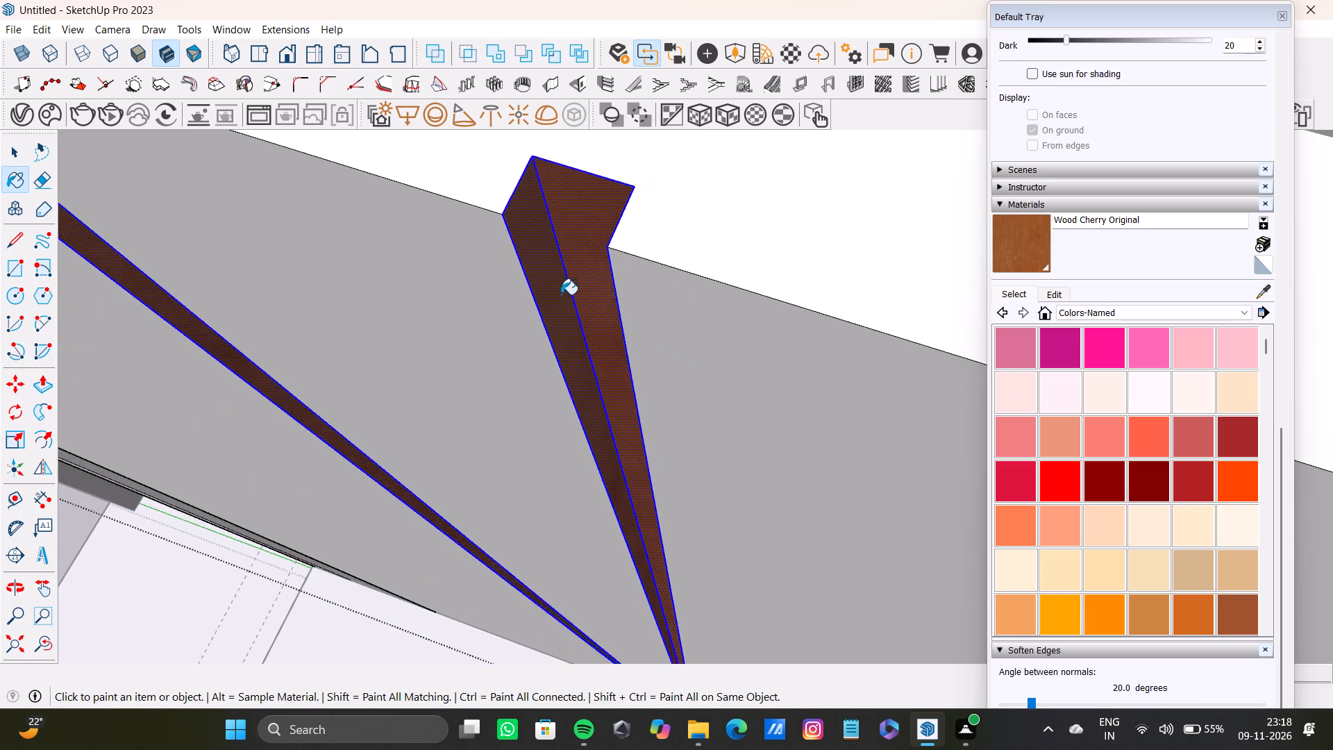
shift+scroll(561, 294, down, 18)
middle_drag(544, 323, 571, 219)
scroll(578, 254, down, 14)
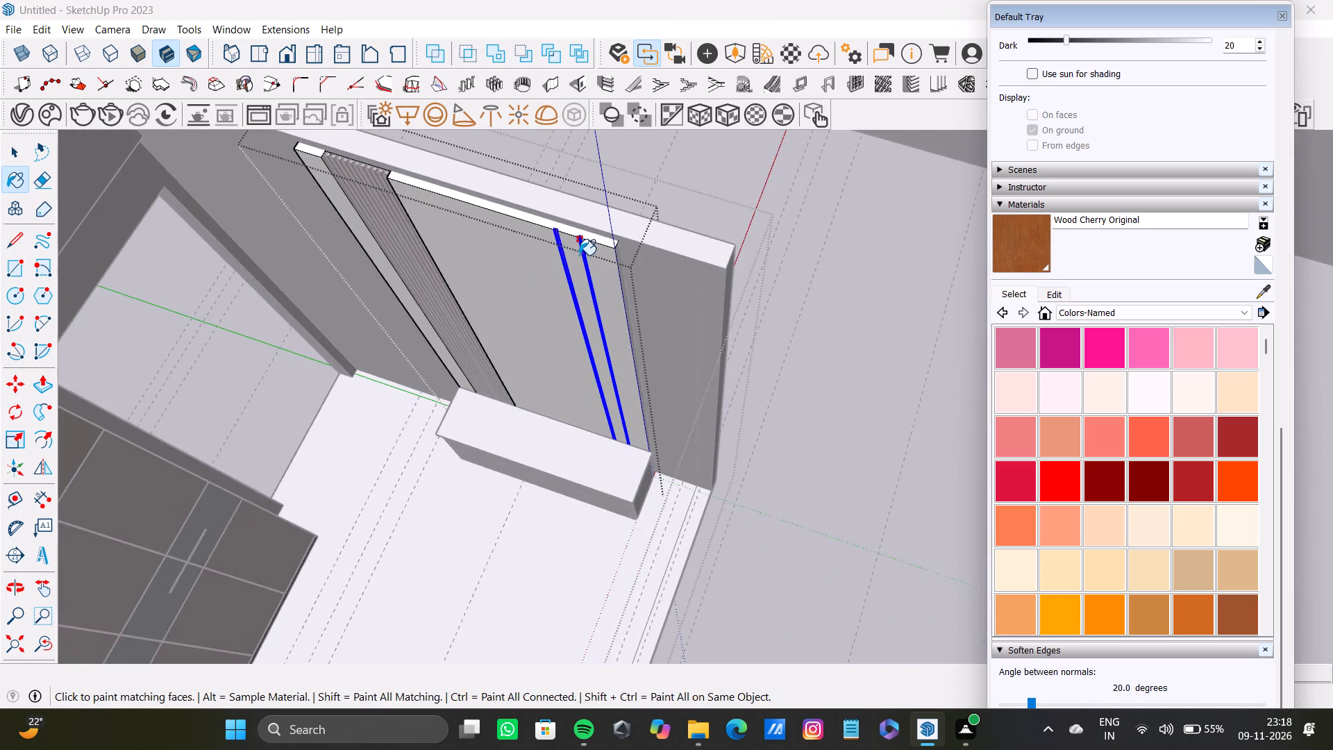
shift+middle_drag(579, 255, 587, 305)
click(630, 197)
key(space)
click(629, 237)
Reopen the console wall panel and select its front faces: both outer strips, the wide middle face and the strip between the grooves.
scroll(580, 294, up, 8)
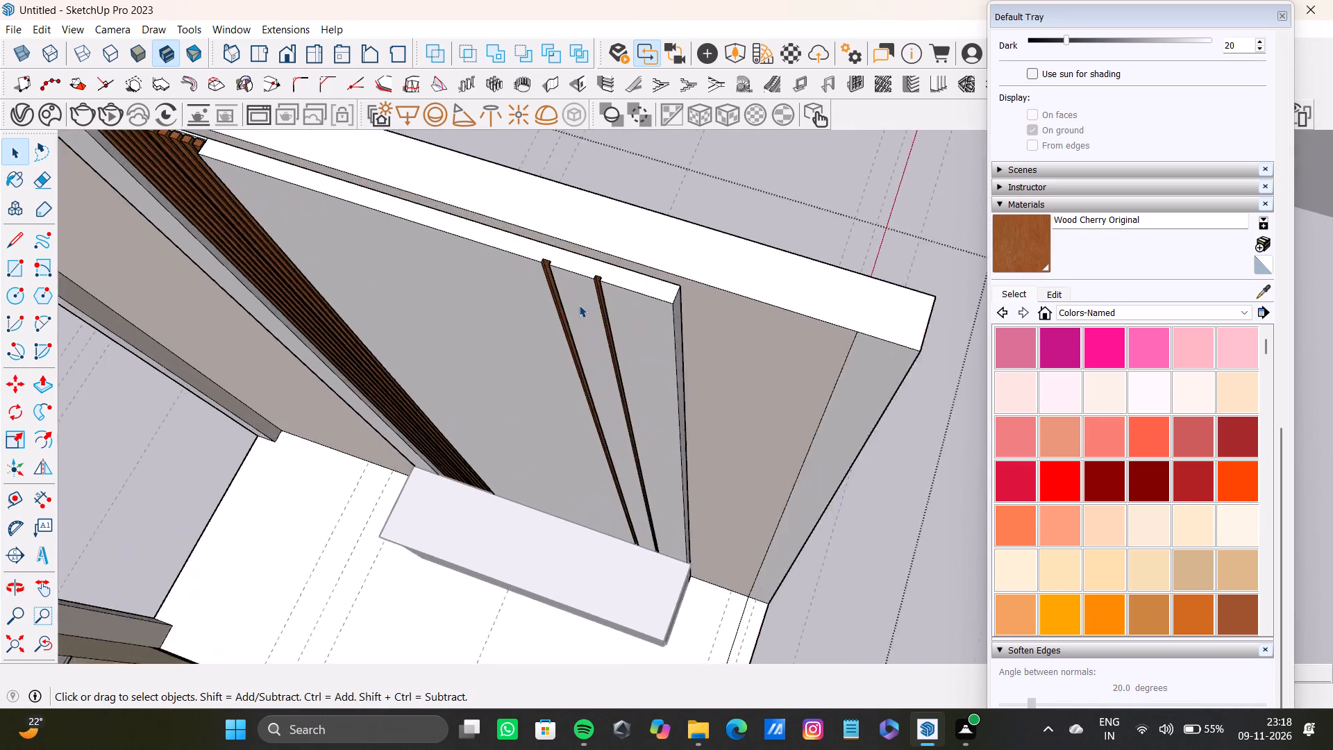
scroll(579, 305, up, 6)
scroll(582, 297, down, 10)
shift+middle_drag(590, 324, 841, 393)
scroll(597, 374, up, 1)
middle_drag(601, 370, 755, 303)
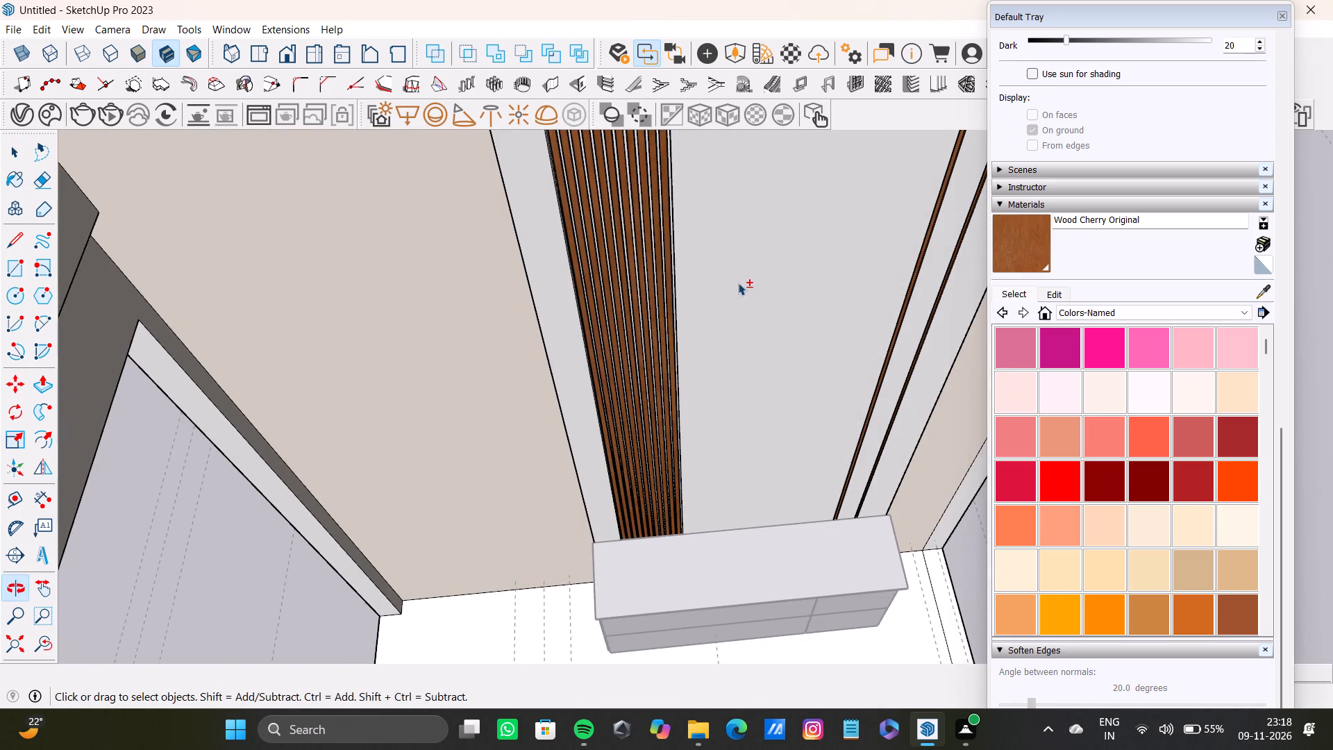
shift+double_click(738, 283)
shift+double_click(546, 312)
shift+double_click(738, 321)
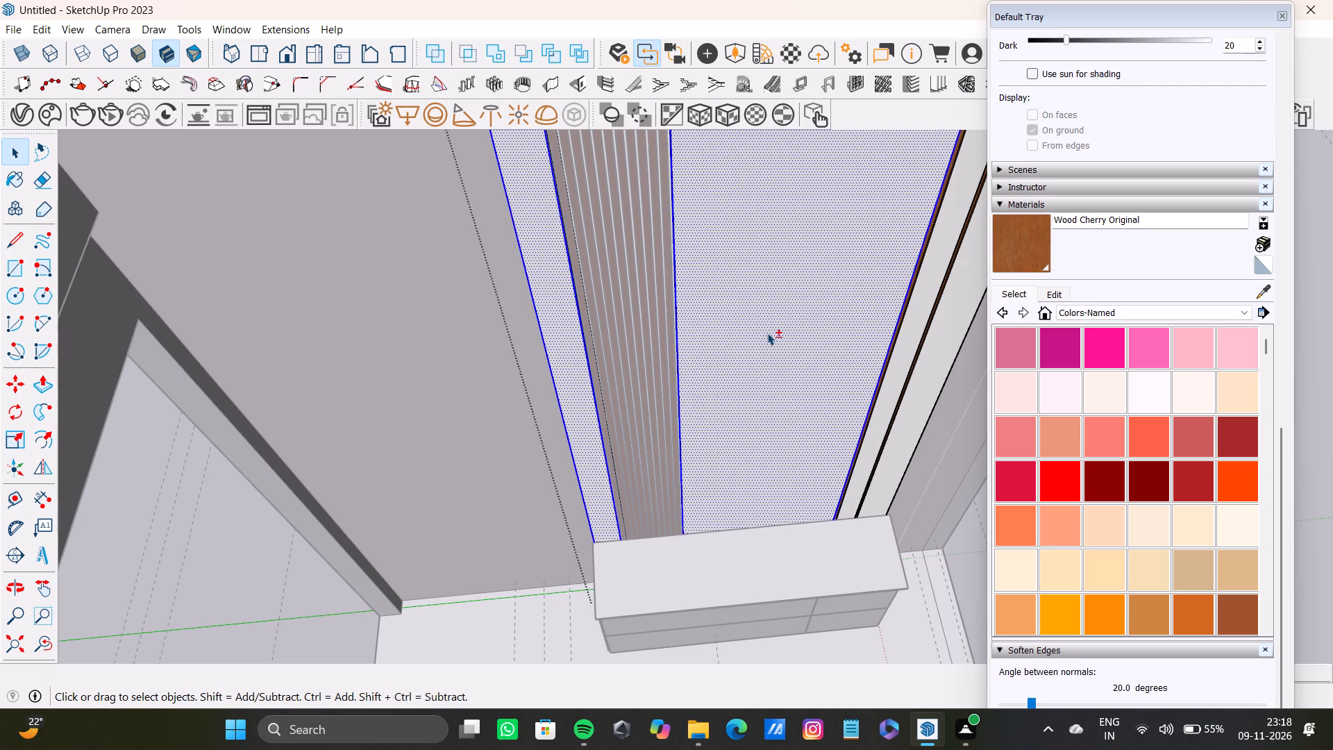
shift+scroll(766, 333, down, 5)
shift+middle_drag(764, 334, 723, 355)
shift+scroll(846, 300, up, 6)
shift+double_click(819, 306)
shift+double_click(846, 303)
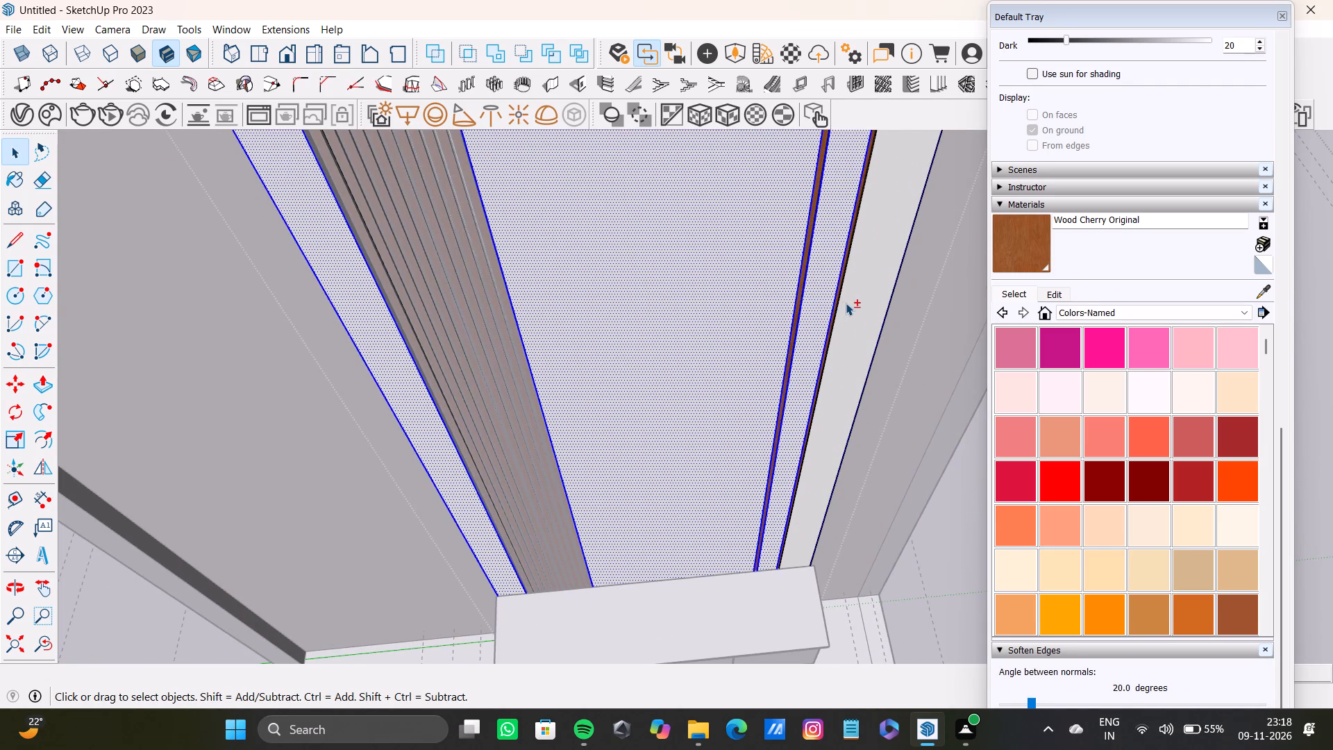
Paint the selected front faces of the console wall panel with Carrera Marble from the Stone collection and close the panel group.
shift+click(1263, 289)
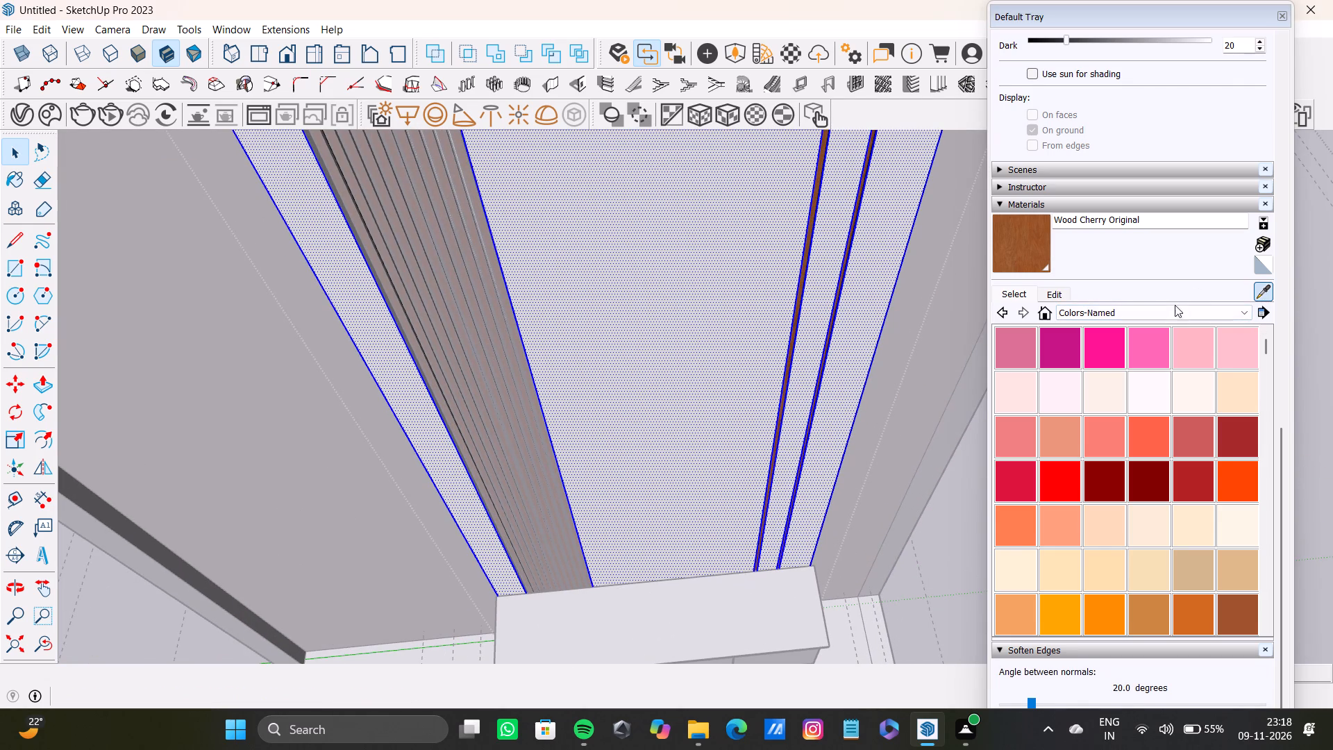
shift+click(1176, 317)
shift+click(1090, 447)
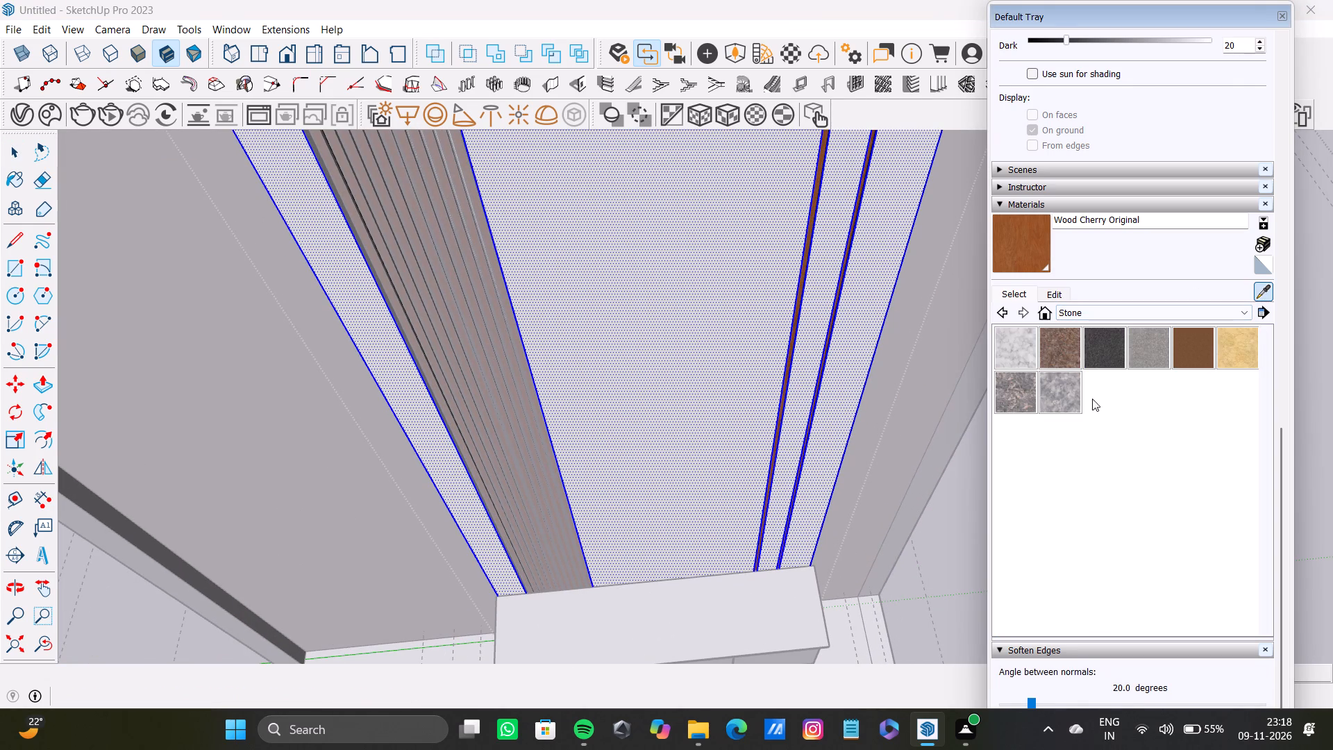
click(1018, 353)
click(820, 325)
scroll(825, 322, down, 4)
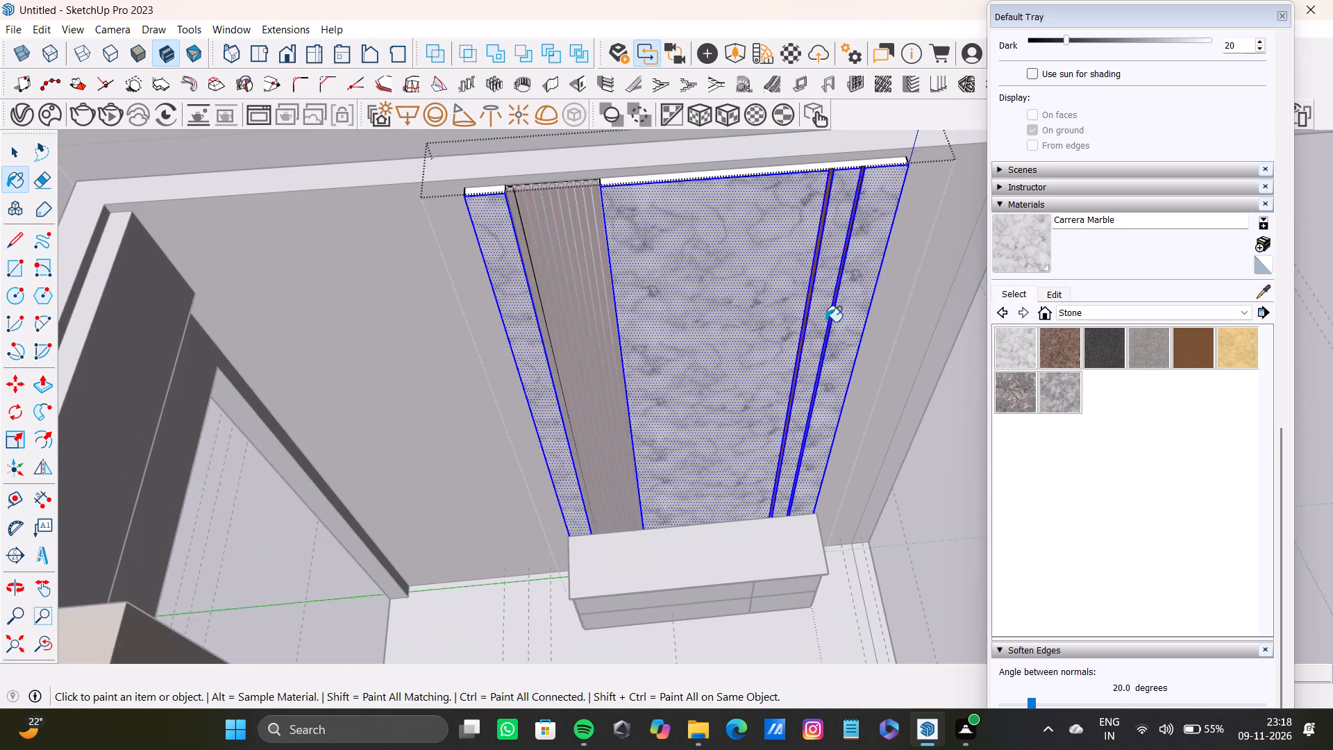
middle_drag(827, 322, 821, 386)
scroll(821, 386, down, 1)
key(space)
click(617, 163)
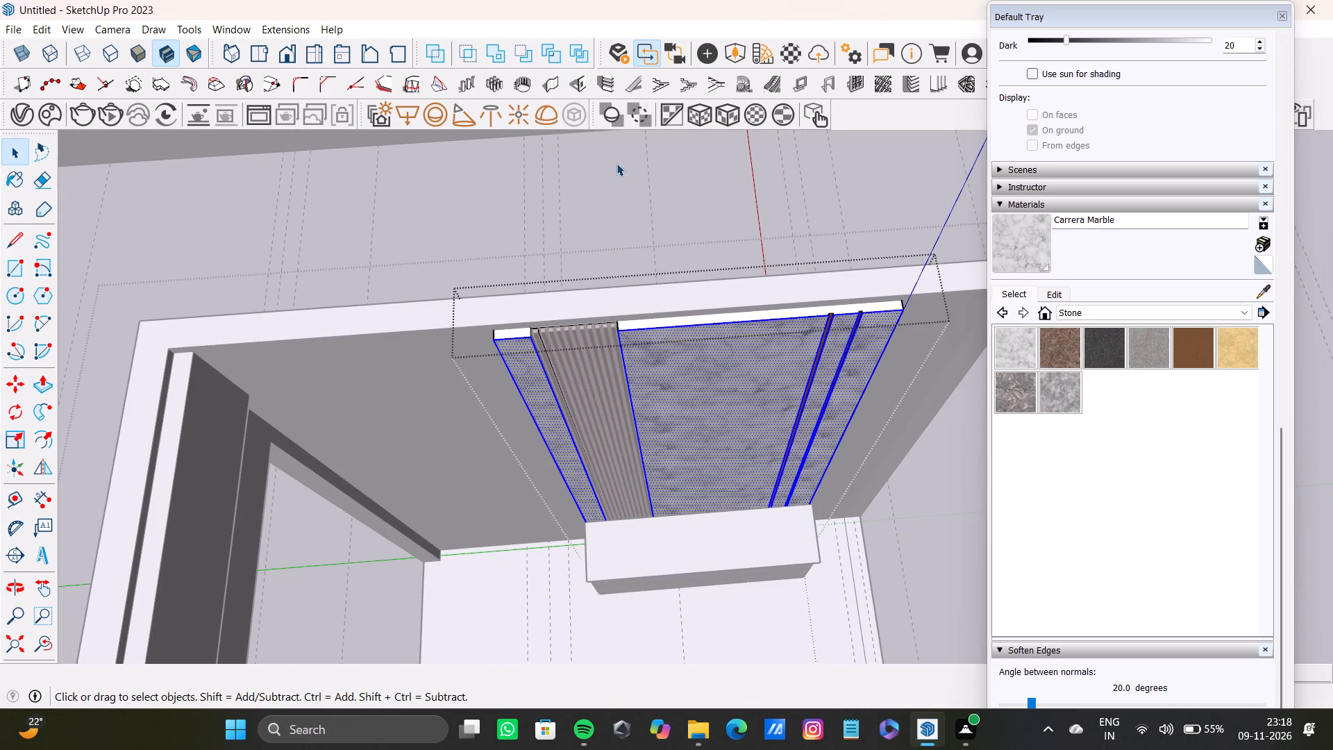
Reopen the console wall panel and paint its top edge faces with Carrera Marble, including the strip behind the slats, then close the group.
scroll(494, 423, up, 8)
double_click(548, 241)
double_click(553, 240)
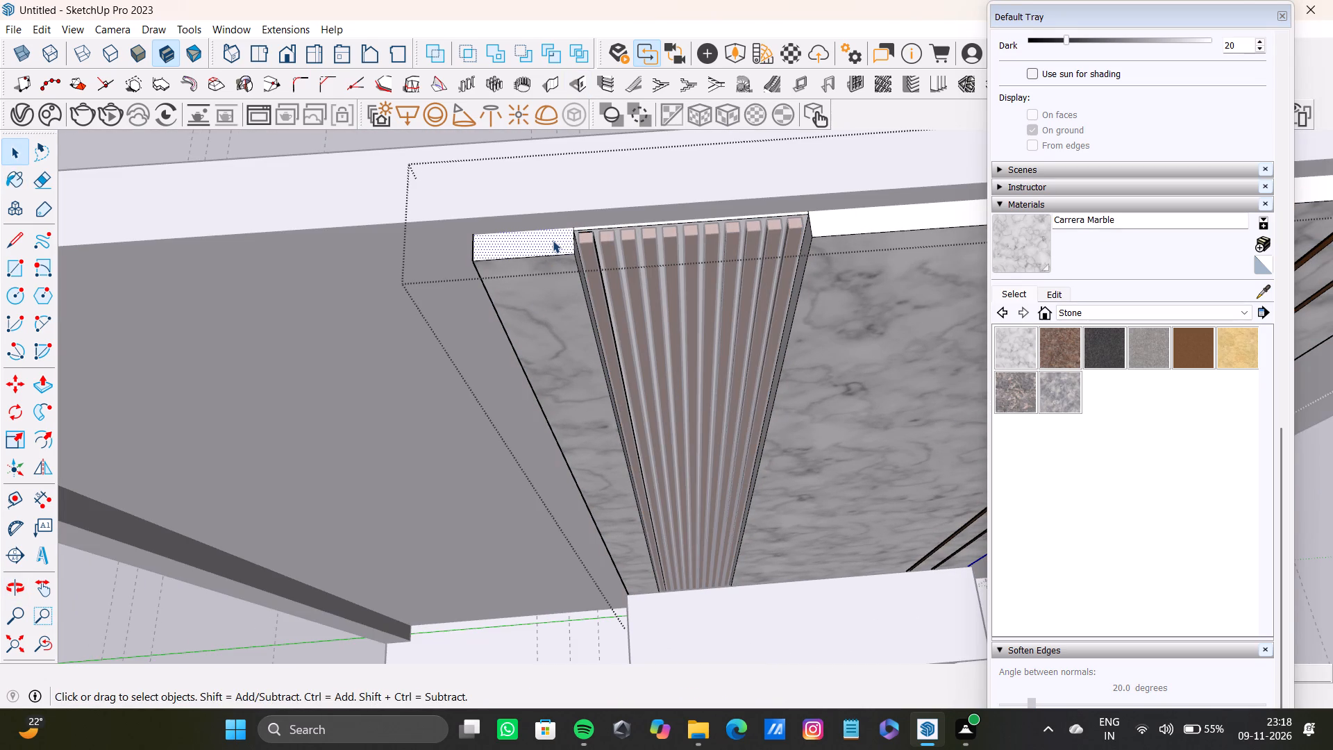
shift+scroll(646, 232, up, 6)
shift+middle_drag(919, 253, 752, 285)
shift+double_click(778, 236)
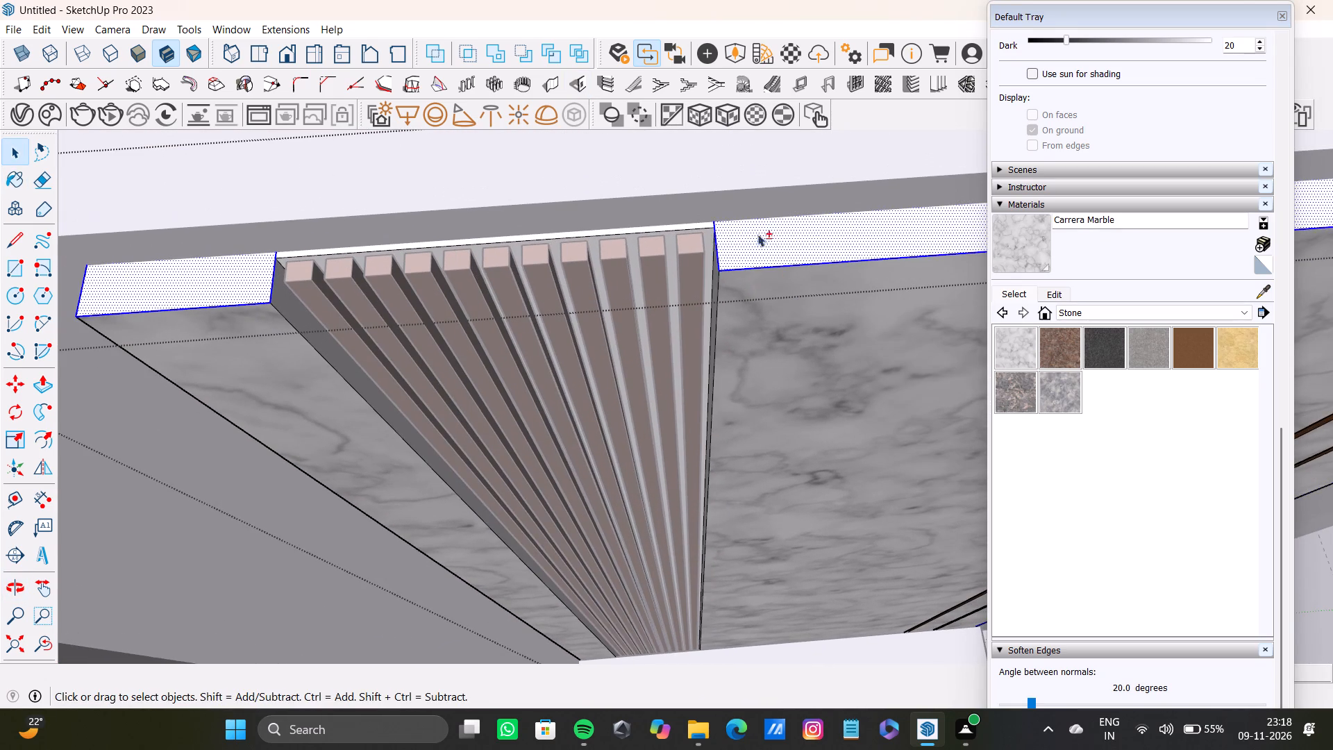
shift+scroll(710, 232, up, 8)
shift+double_click(712, 216)
shift+scroll(721, 243, down, 9)
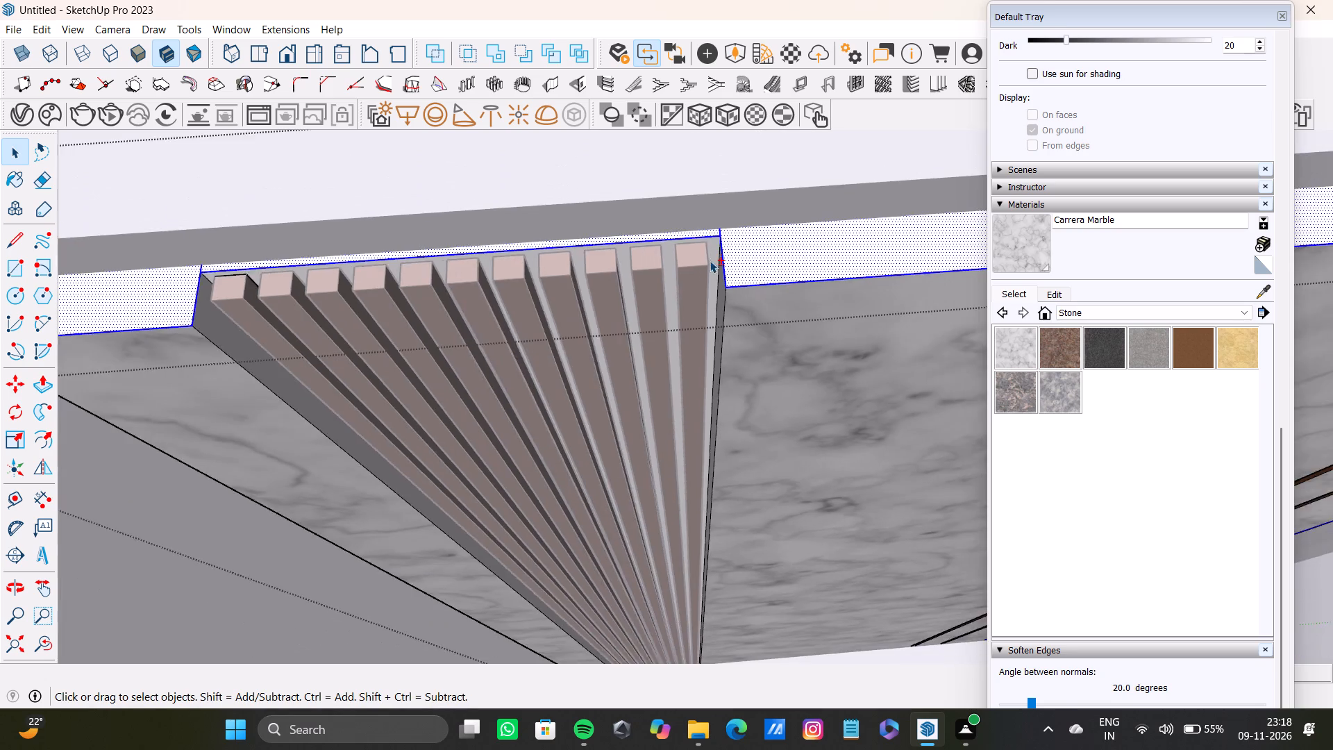
shift+scroll(710, 260, down, 8)
shift+middle_drag(712, 259, 263, 243)
shift+scroll(253, 241, down, 4)
shift+middle_drag(609, 289, 576, 298)
shift+scroll(714, 268, up, 4)
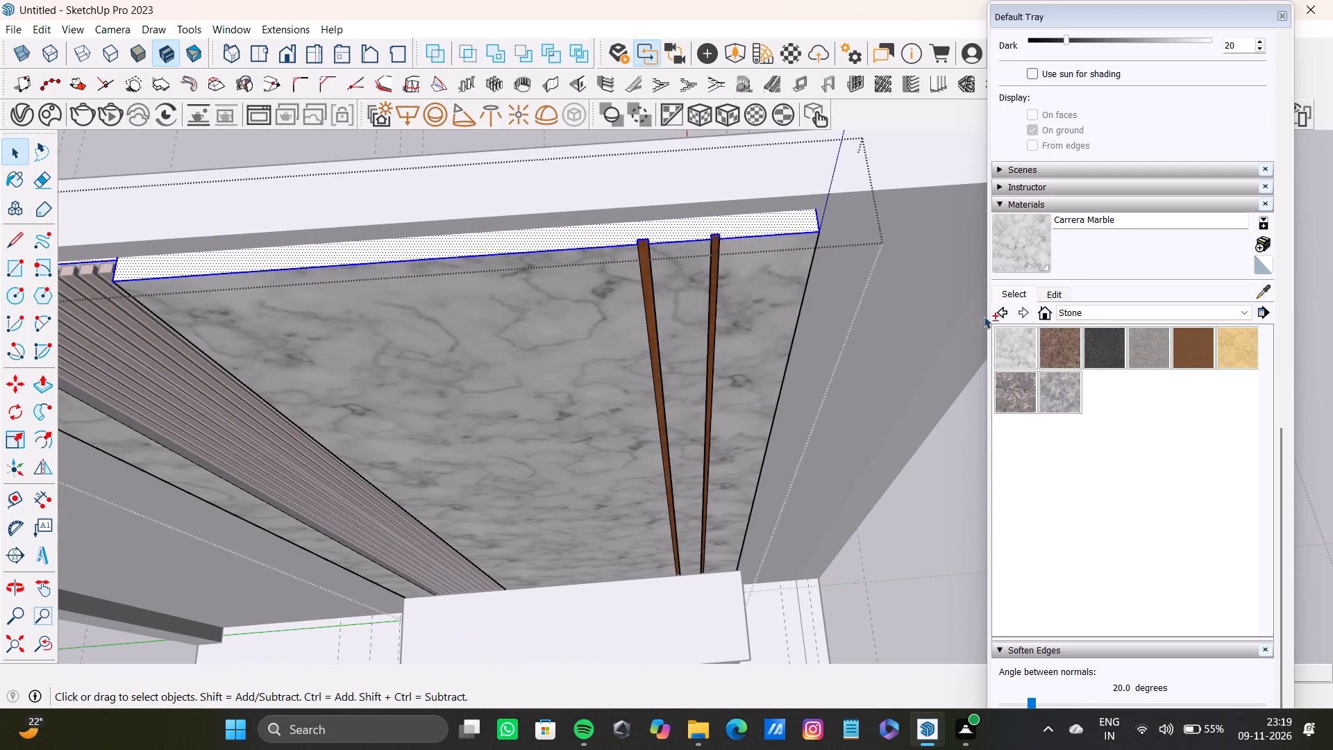
shift+click(1028, 256)
shift+scroll(803, 221, up, 7)
shift+click(790, 221)
shift+scroll(752, 231, down, 8)
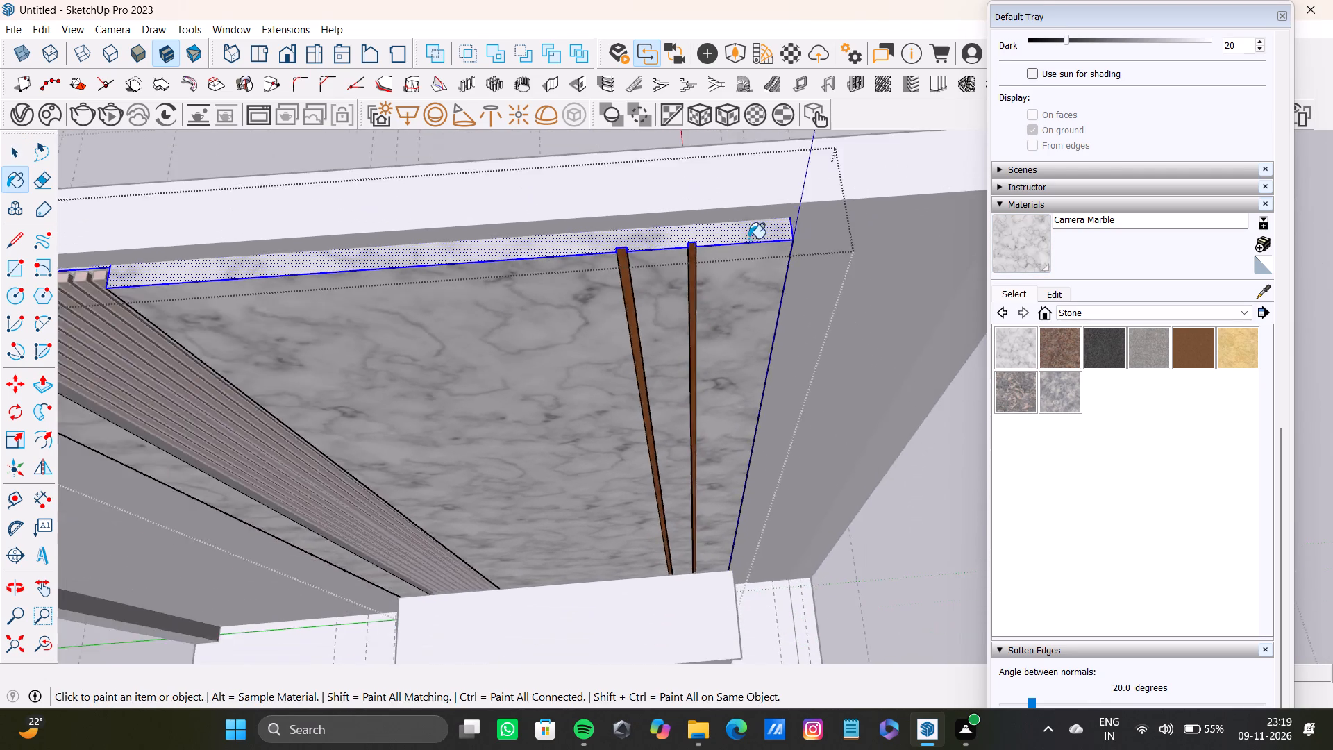
shift+scroll(748, 238, down, 16)
key(space)
click(627, 192)
Open the wall panel and paint its outer side face nearest the two vertical grooves with Carrera Marble.
middle_drag(833, 256, 548, 214)
scroll(607, 245, up, 5)
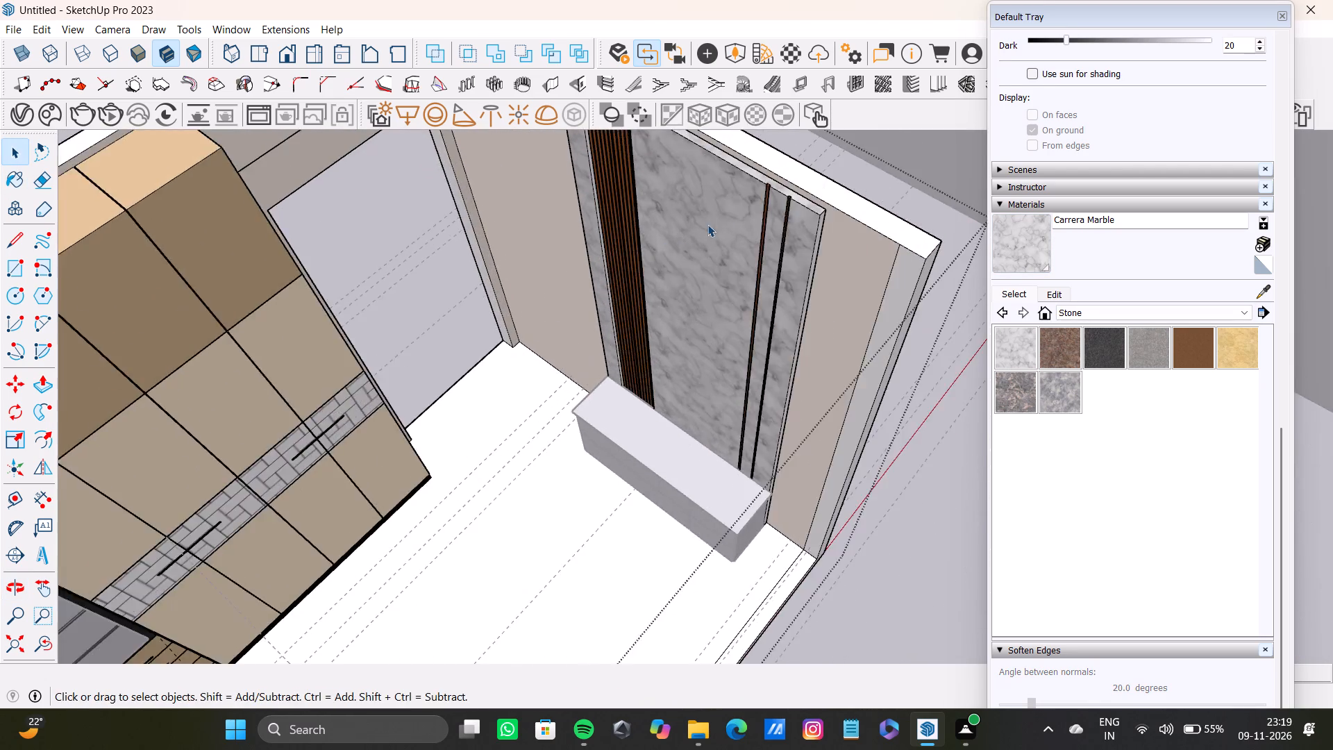
scroll(707, 224, up, 4)
shift+middle_drag(795, 233, 662, 292)
scroll(679, 285, up, 10)
scroll(774, 282, down, 2)
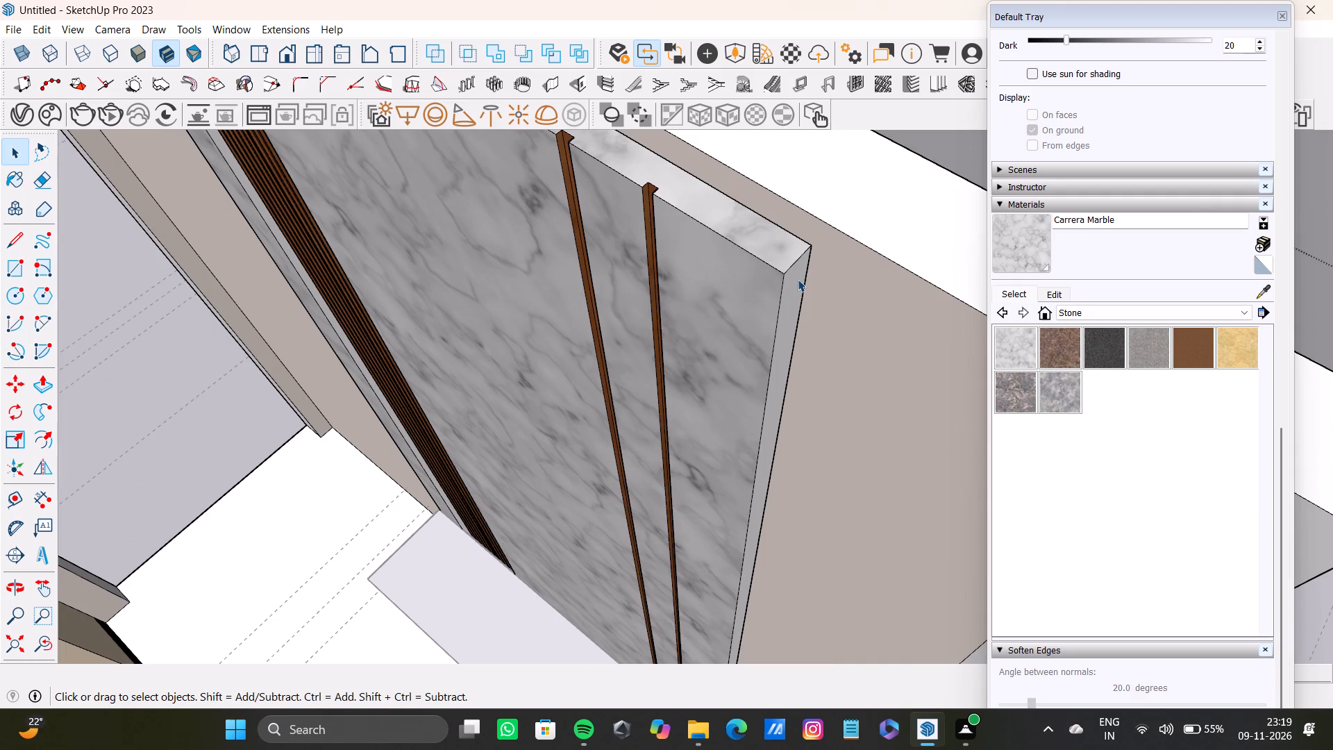
double_click(798, 279)
double_click(798, 273)
click(1029, 240)
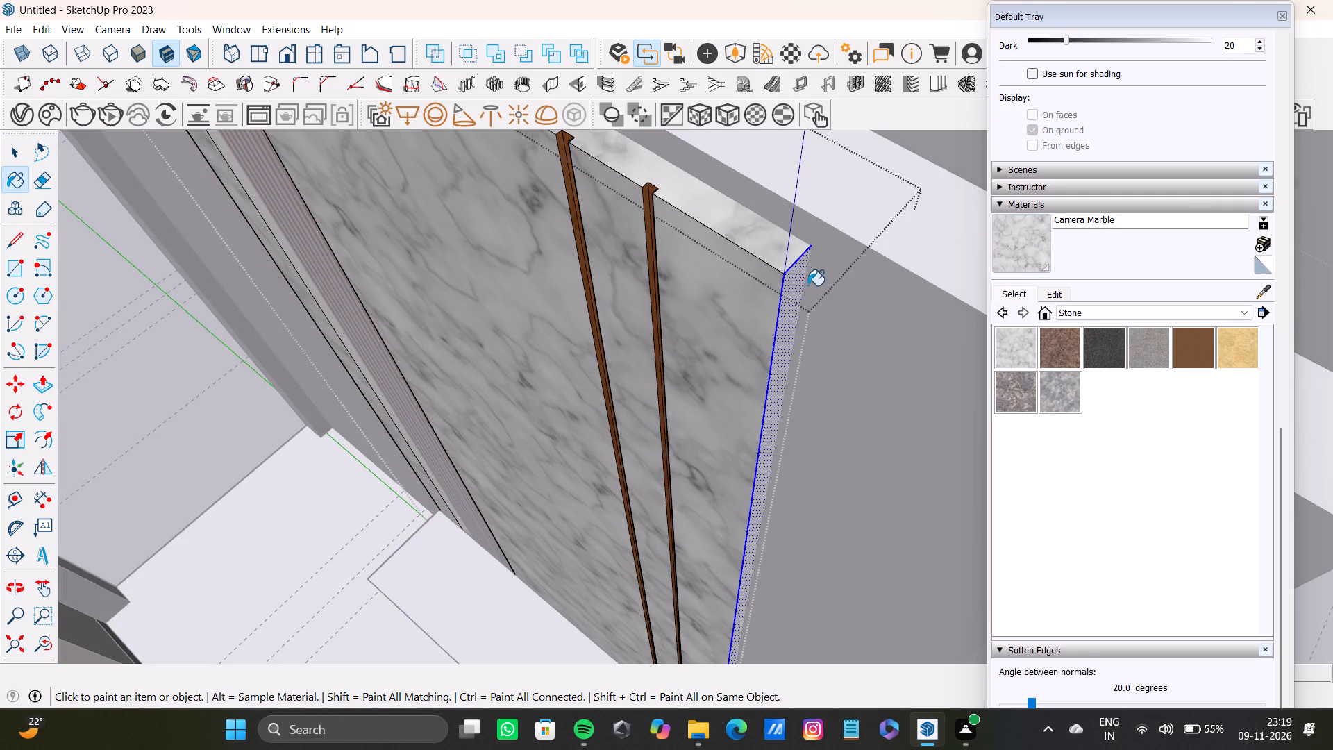
click(794, 284)
scroll(765, 299, down, 14)
Paint the panel's opposite outer side face, on the slatted end, with Carrera Marble and close the panel group.
shift+middle_drag(617, 283, 953, 400)
scroll(620, 412, up, 1)
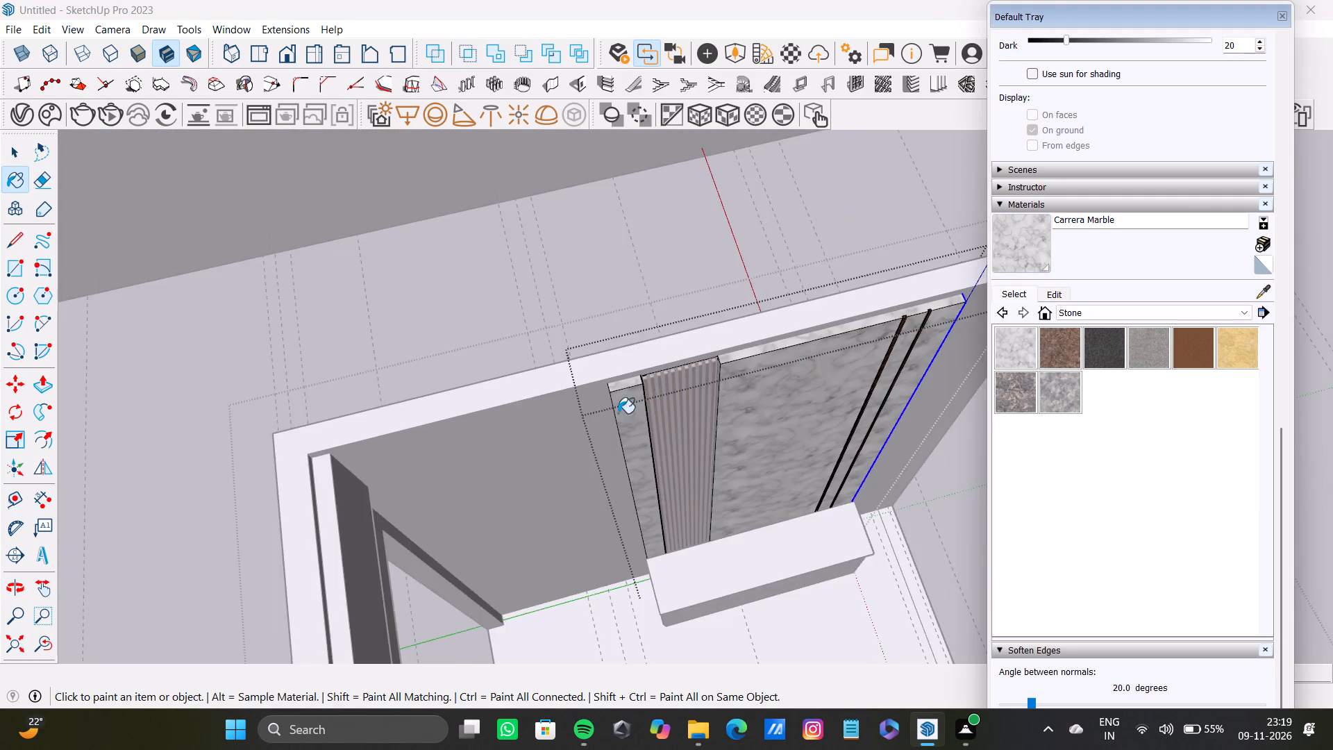
scroll(618, 413, up, 17)
middle_drag(646, 338, 907, 330)
key(space)
scroll(694, 383, up, 3)
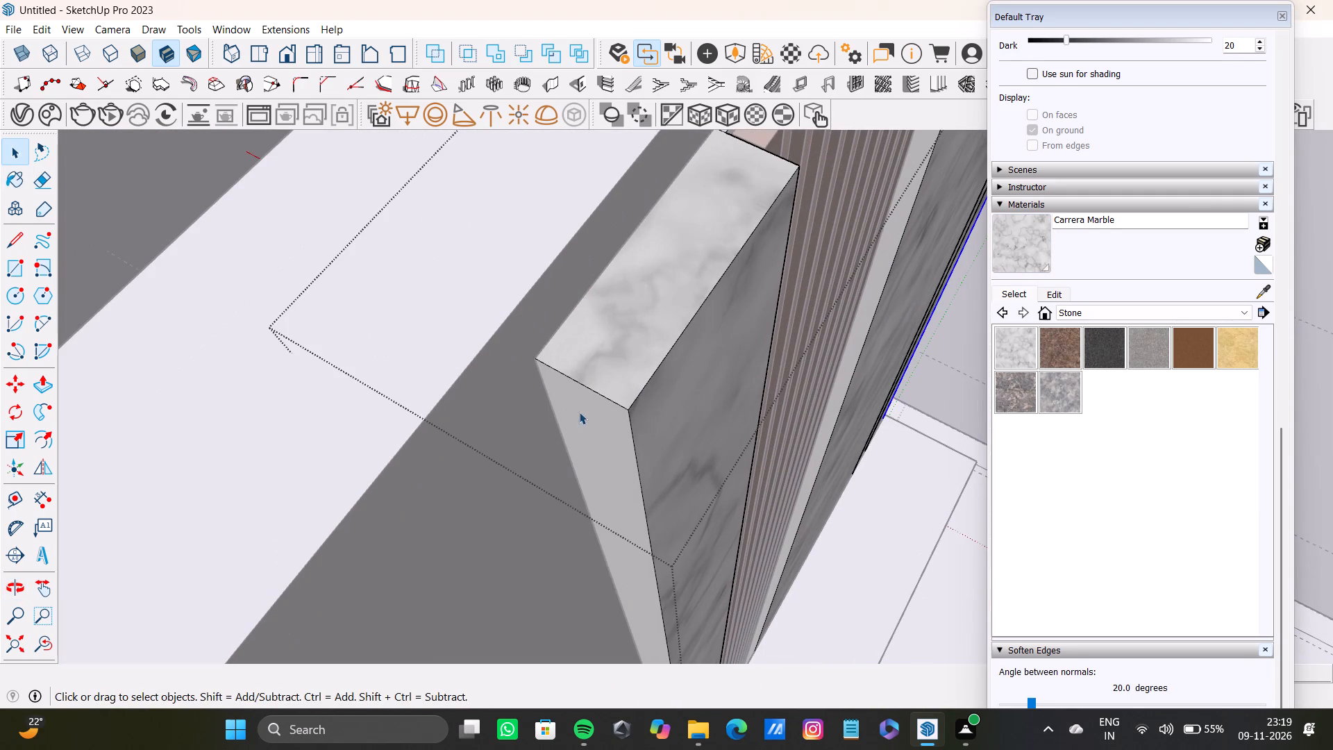
click(579, 412)
click(1003, 242)
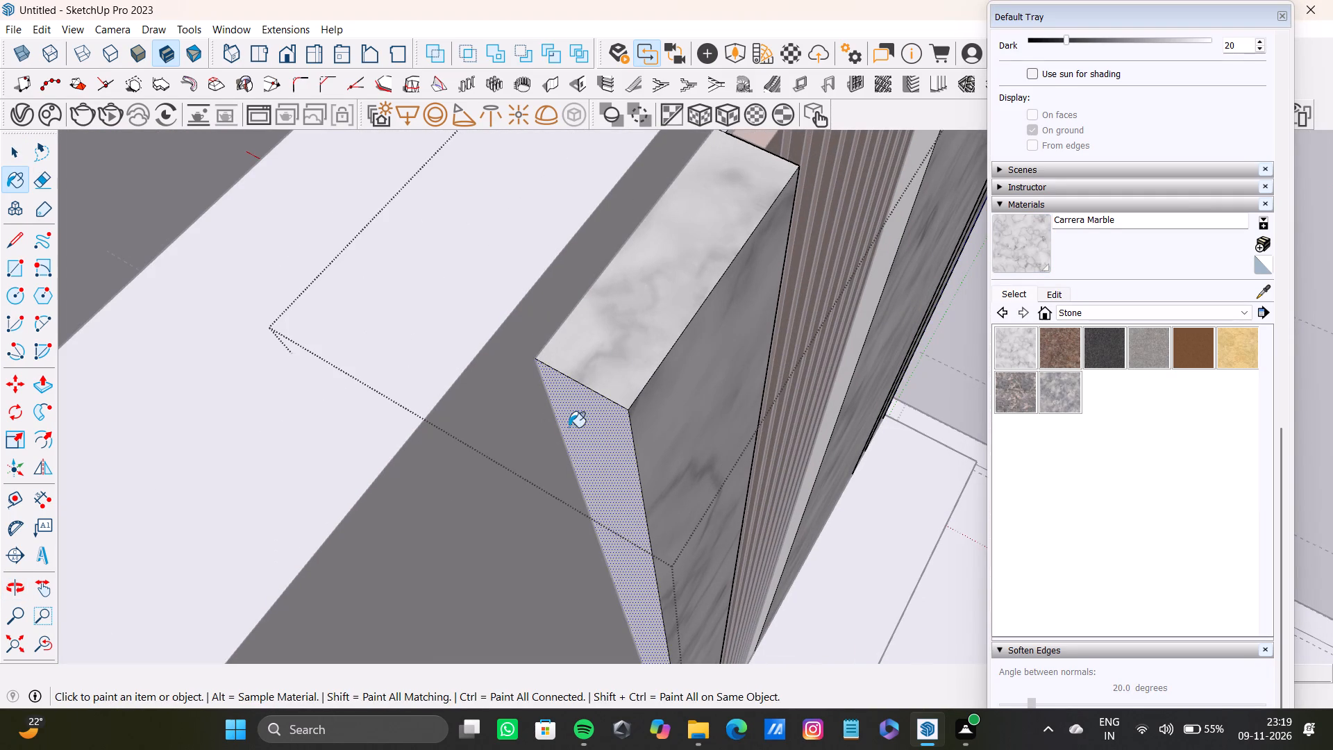
click(584, 421)
scroll(582, 410, down, 20)
scroll(582, 410, down, 5)
key(space)
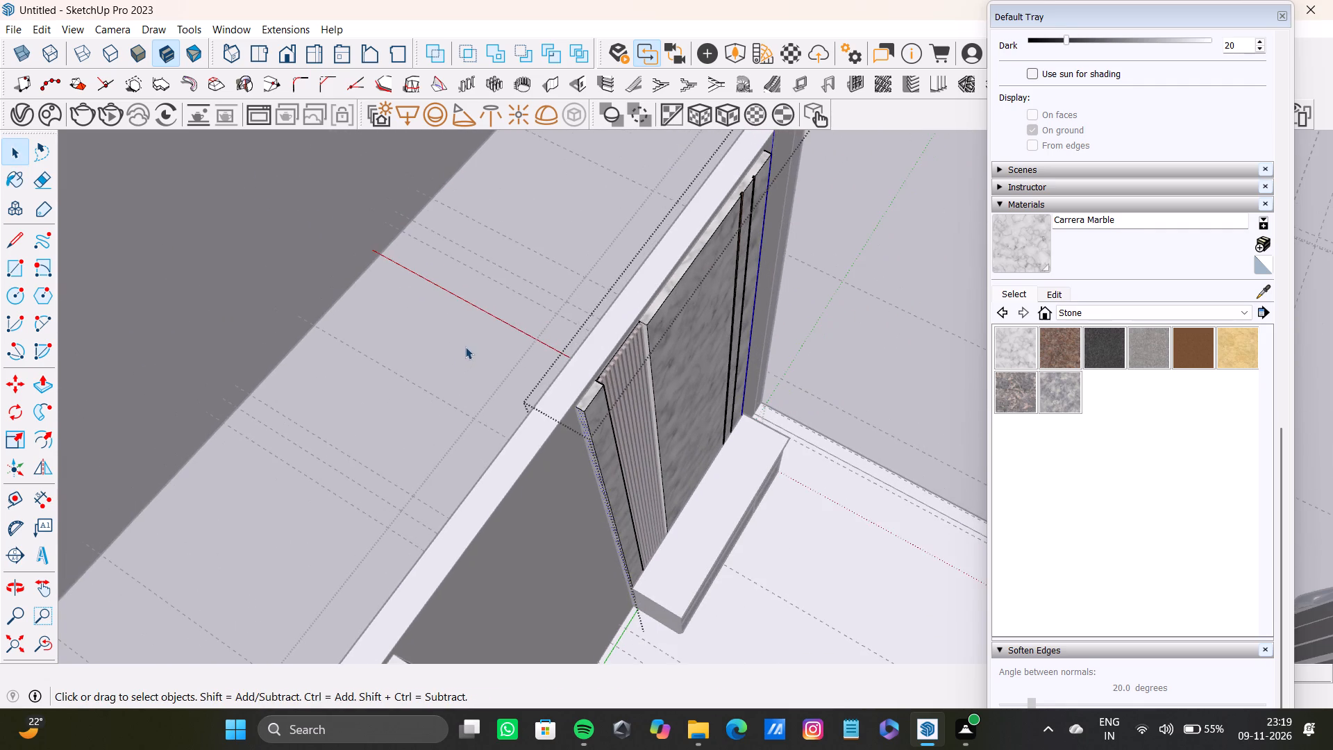
click(465, 347)
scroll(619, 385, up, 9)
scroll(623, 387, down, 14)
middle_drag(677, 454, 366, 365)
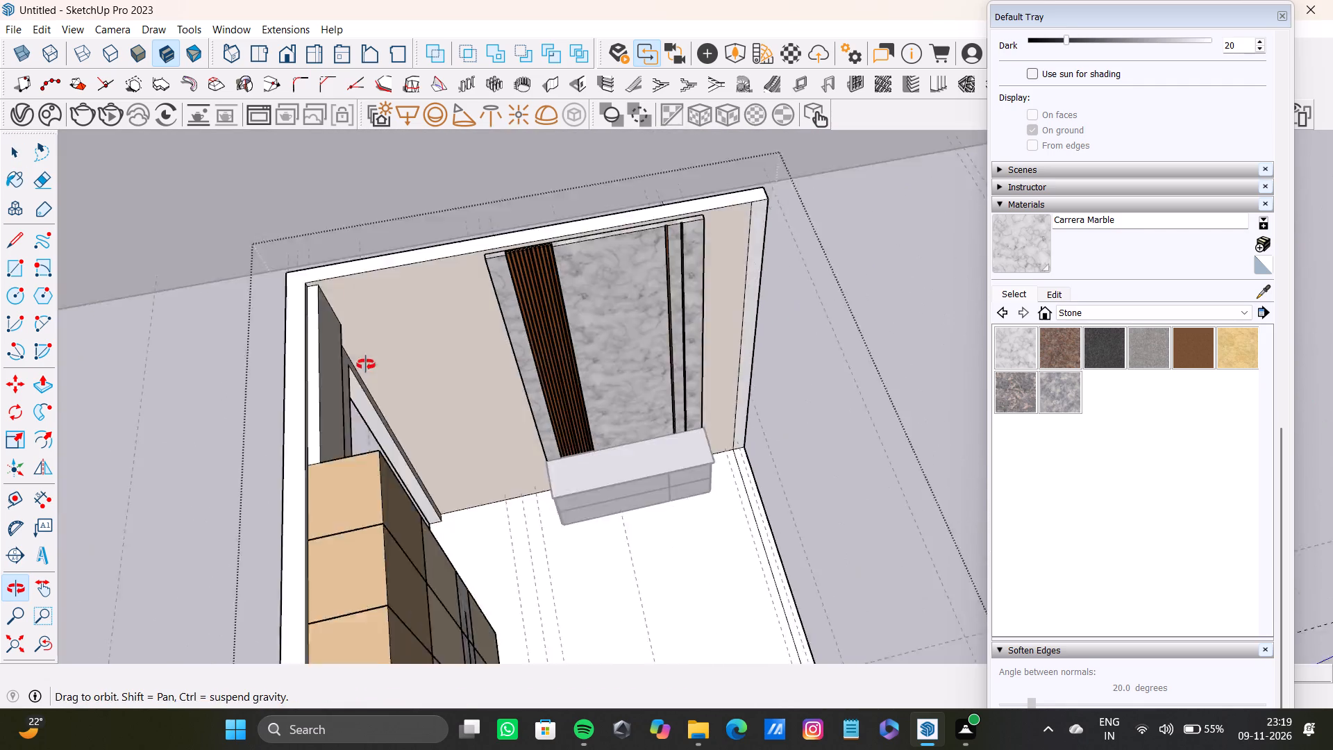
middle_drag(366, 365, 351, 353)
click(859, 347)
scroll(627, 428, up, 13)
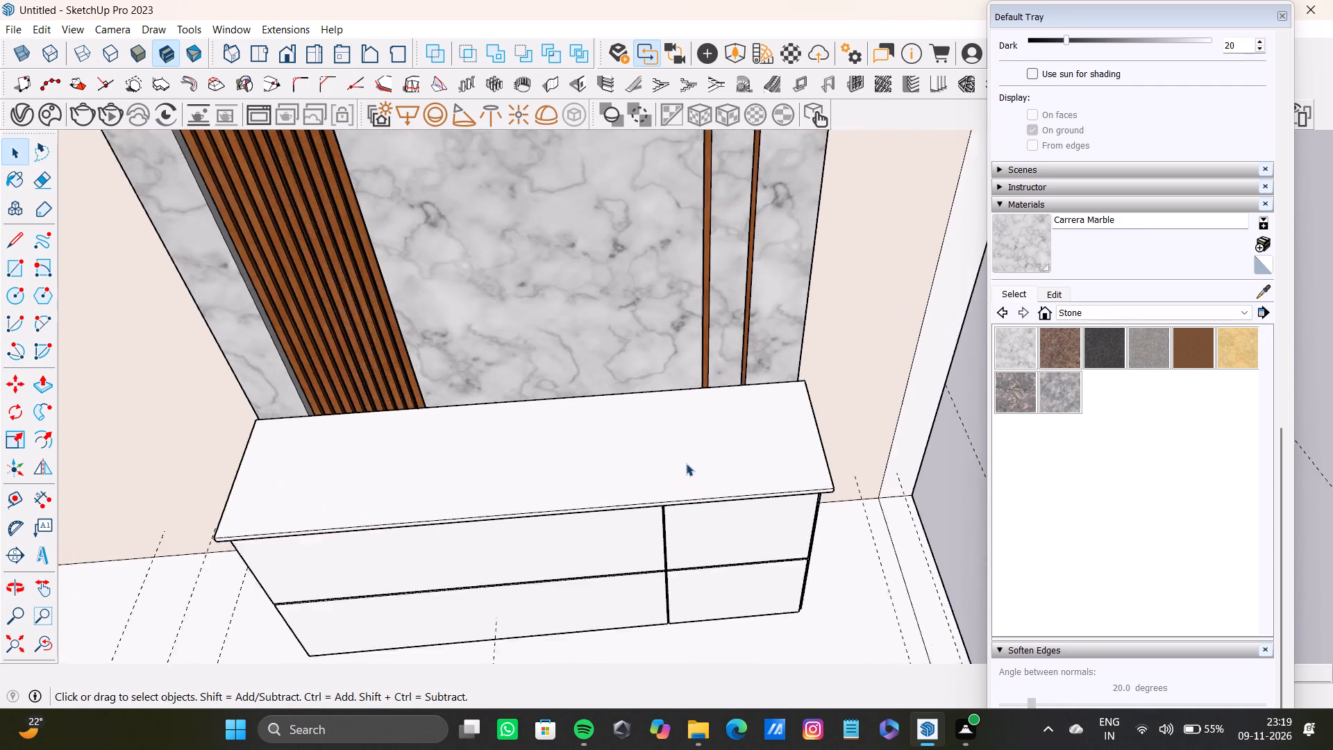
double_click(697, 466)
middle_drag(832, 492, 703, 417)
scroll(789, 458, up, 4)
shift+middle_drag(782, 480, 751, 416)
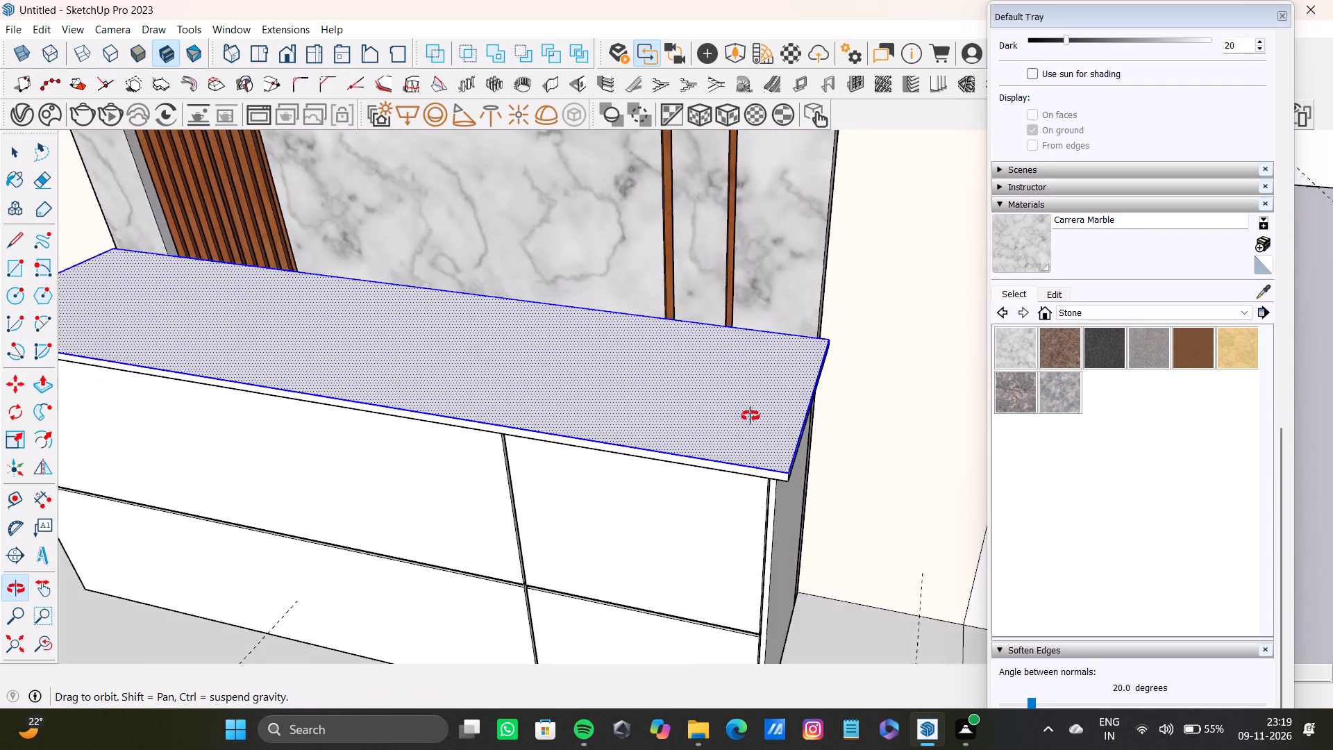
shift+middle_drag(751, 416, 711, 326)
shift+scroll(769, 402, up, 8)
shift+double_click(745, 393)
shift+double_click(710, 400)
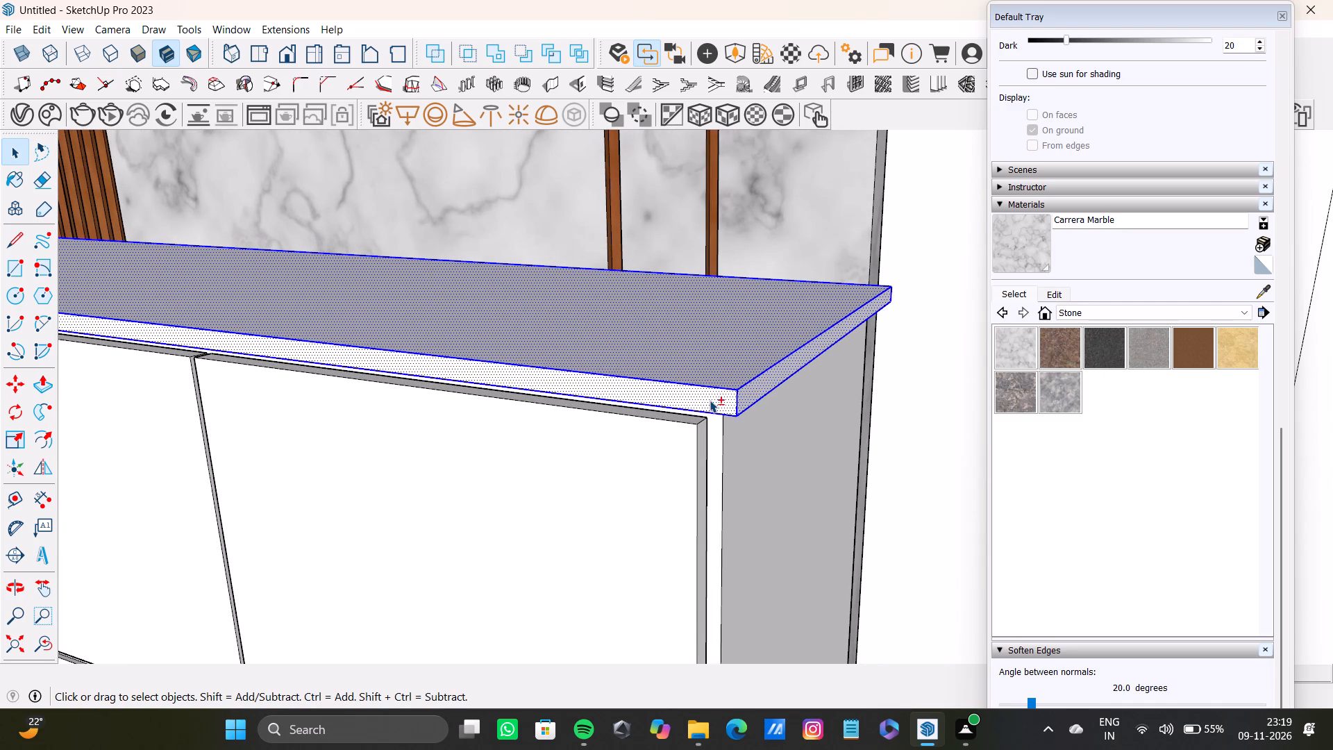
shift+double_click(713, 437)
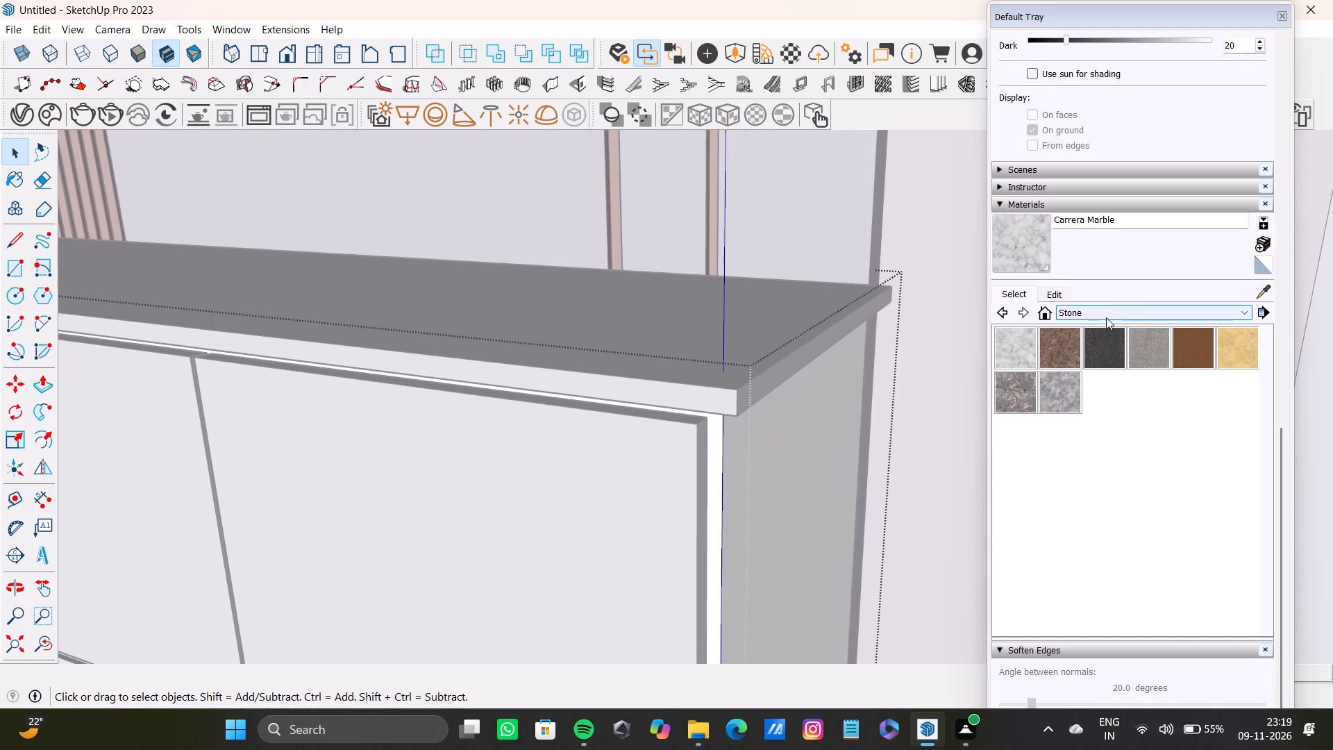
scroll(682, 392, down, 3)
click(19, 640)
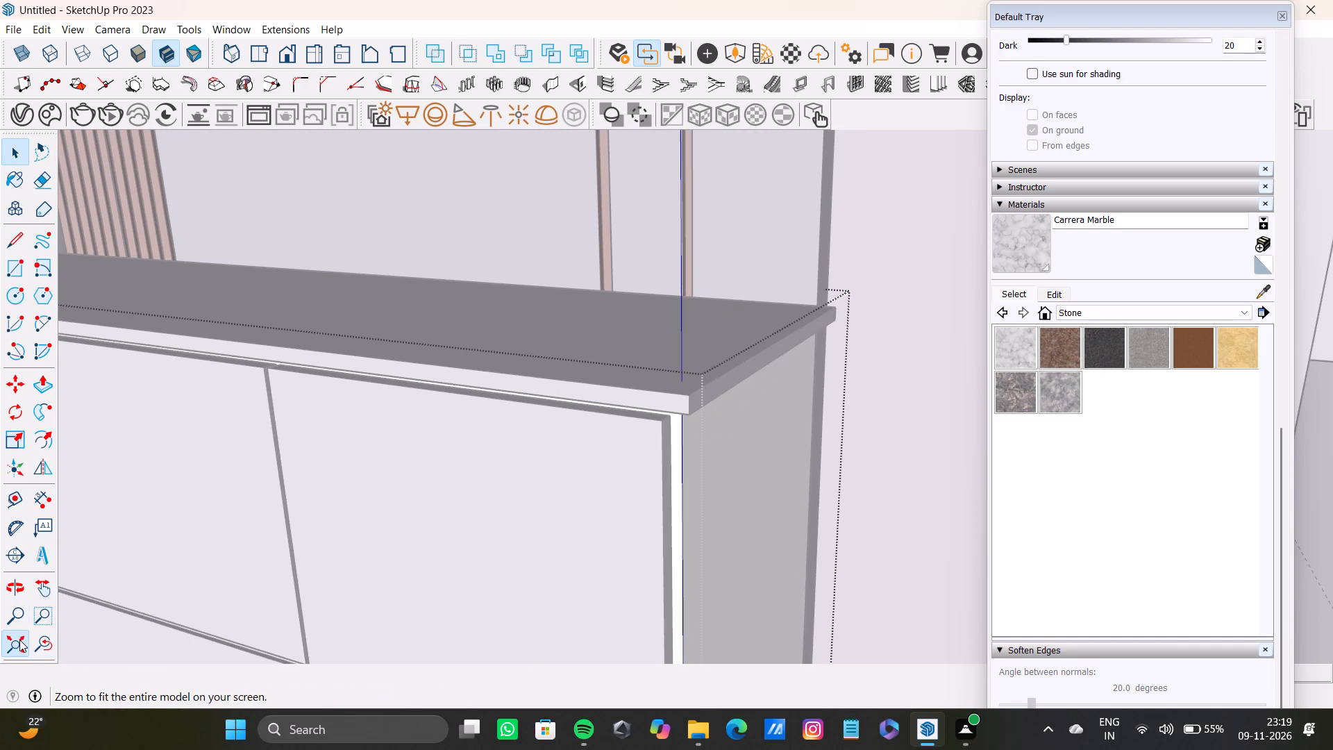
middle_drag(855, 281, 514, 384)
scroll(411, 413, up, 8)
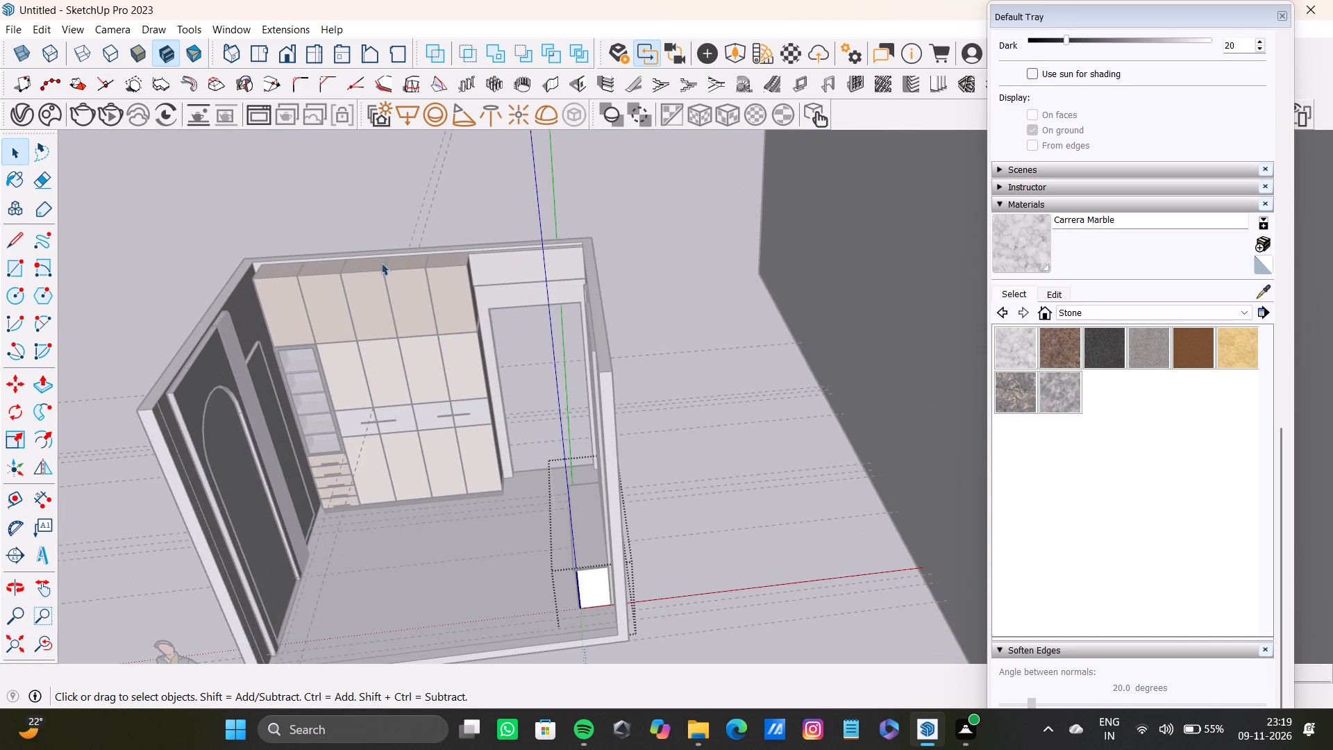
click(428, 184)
Select the low console's top slab faces: the upper surface, the front edge and the side edge at the grooved end.
scroll(544, 460, up, 4)
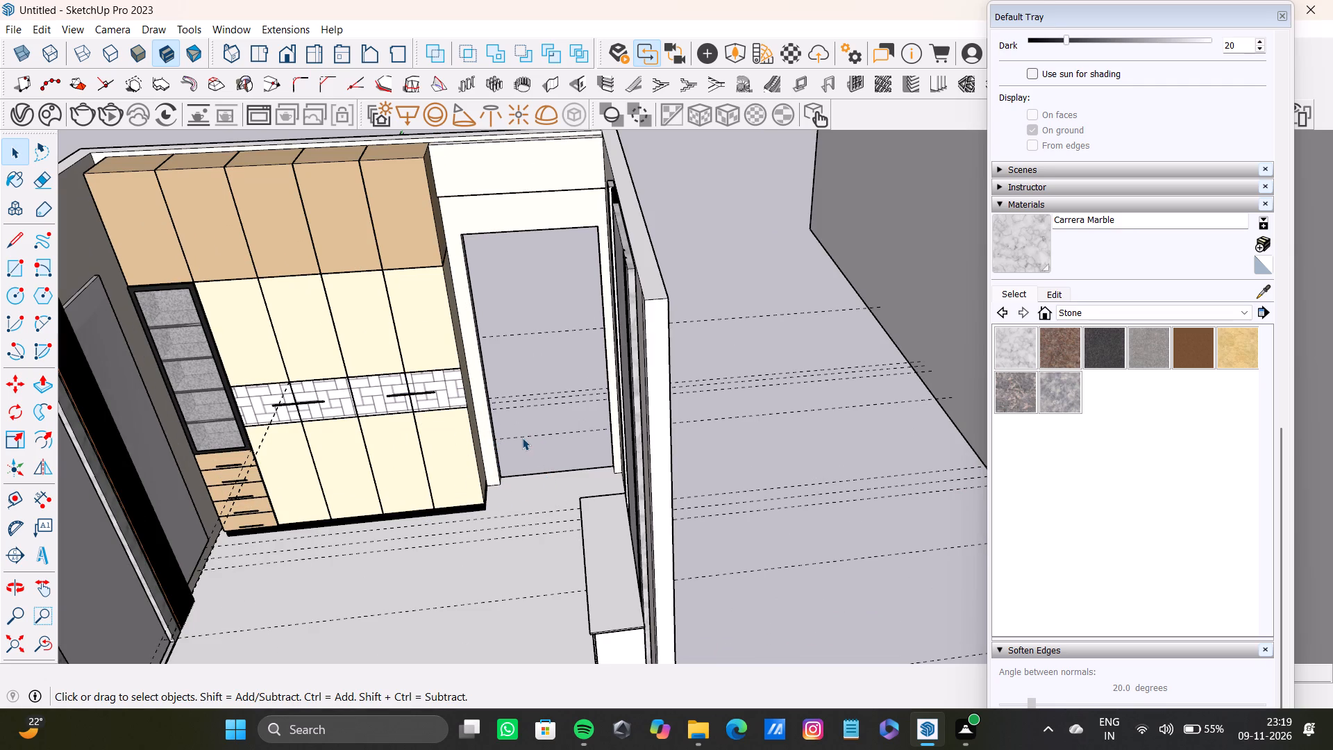
scroll(617, 480, down, 6)
ctrl+middle_drag(610, 496, 691, 385)
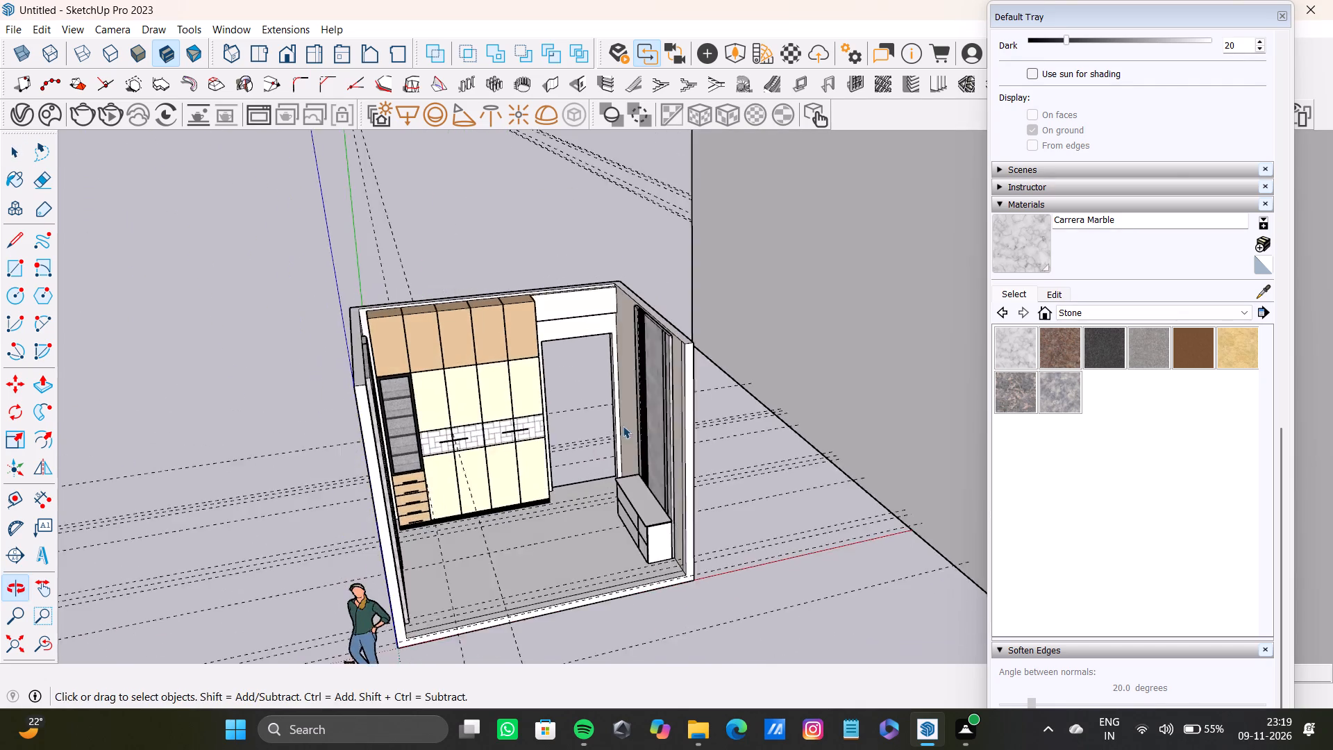
scroll(580, 488, up, 4)
shift+middle_drag(594, 505, 696, 488)
scroll(698, 489, up, 5)
shift+middle_drag(697, 487, 523, 463)
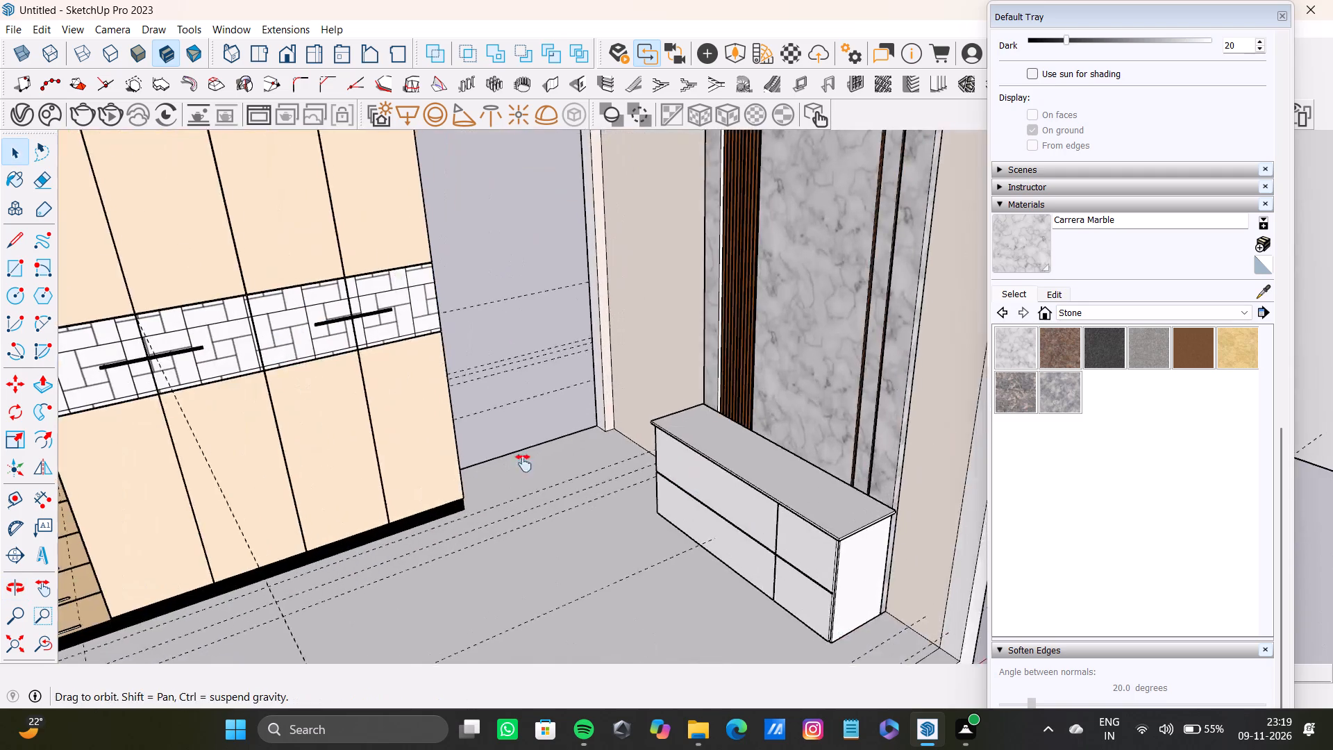
shift+middle_drag(523, 463, 687, 469)
scroll(685, 469, up, 7)
shift+double_click(679, 483)
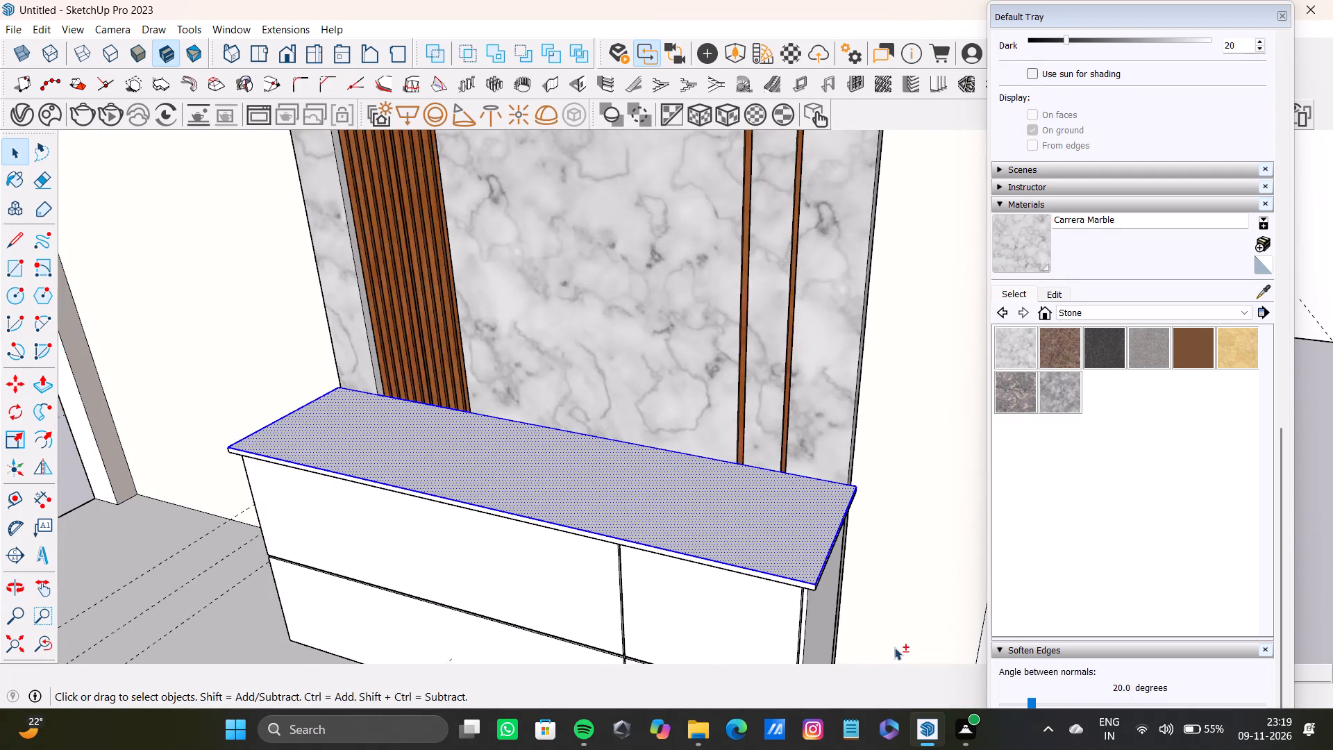
shift+scroll(894, 647, up, 9)
shift+double_click(792, 551)
middle_drag(846, 565, 683, 565)
shift+scroll(690, 540, up, 3)
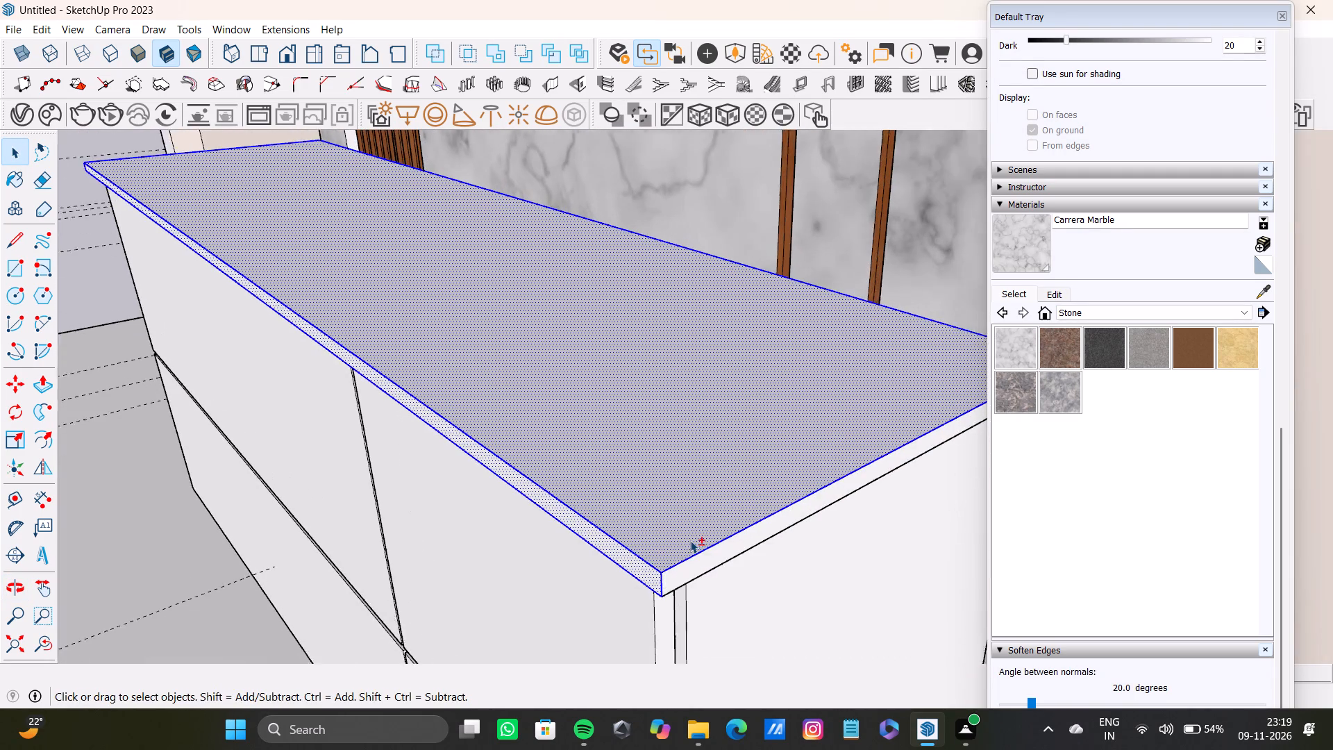
shift+scroll(690, 540, up, 1)
shift+double_click(705, 569)
shift+scroll(529, 572, down, 20)
shift+scroll(529, 572, down, 1)
scroll(496, 553, up, 1)
middle_drag(496, 553, 637, 576)
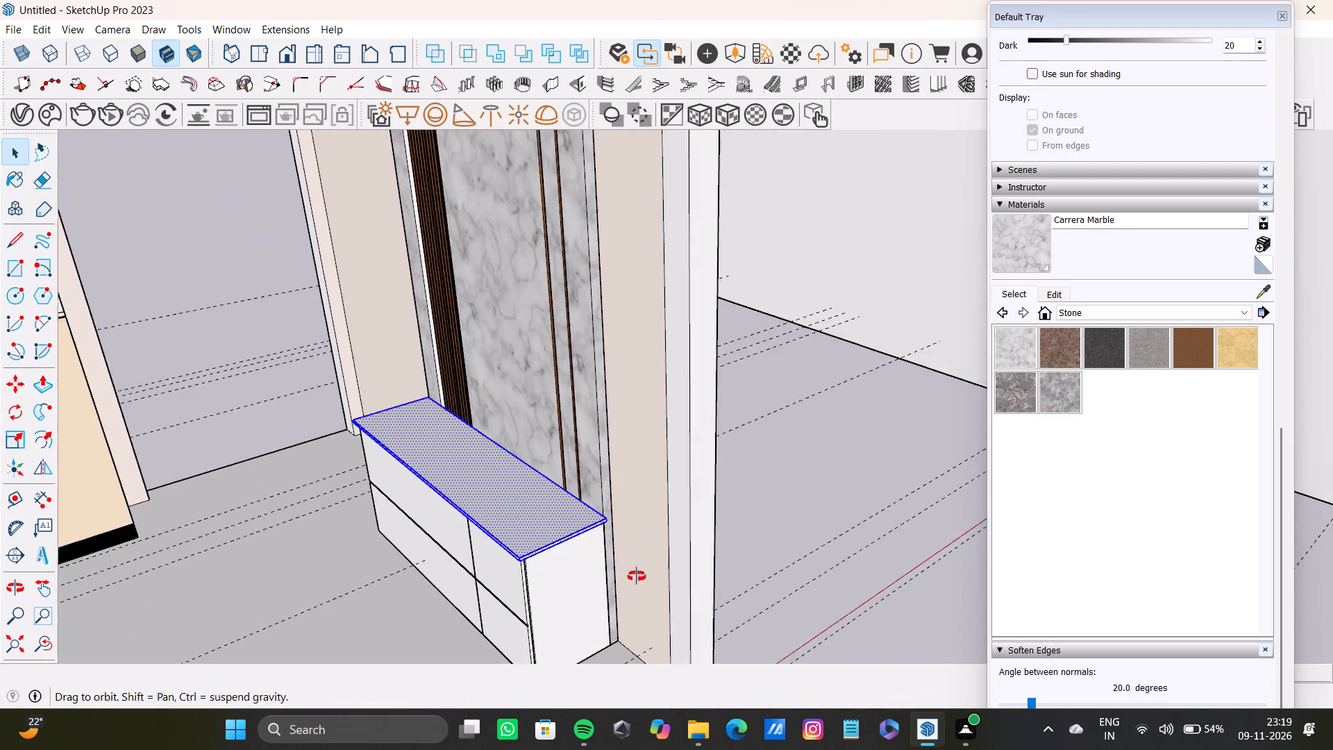
middle_drag(637, 576, 723, 602)
scroll(473, 482, up, 7)
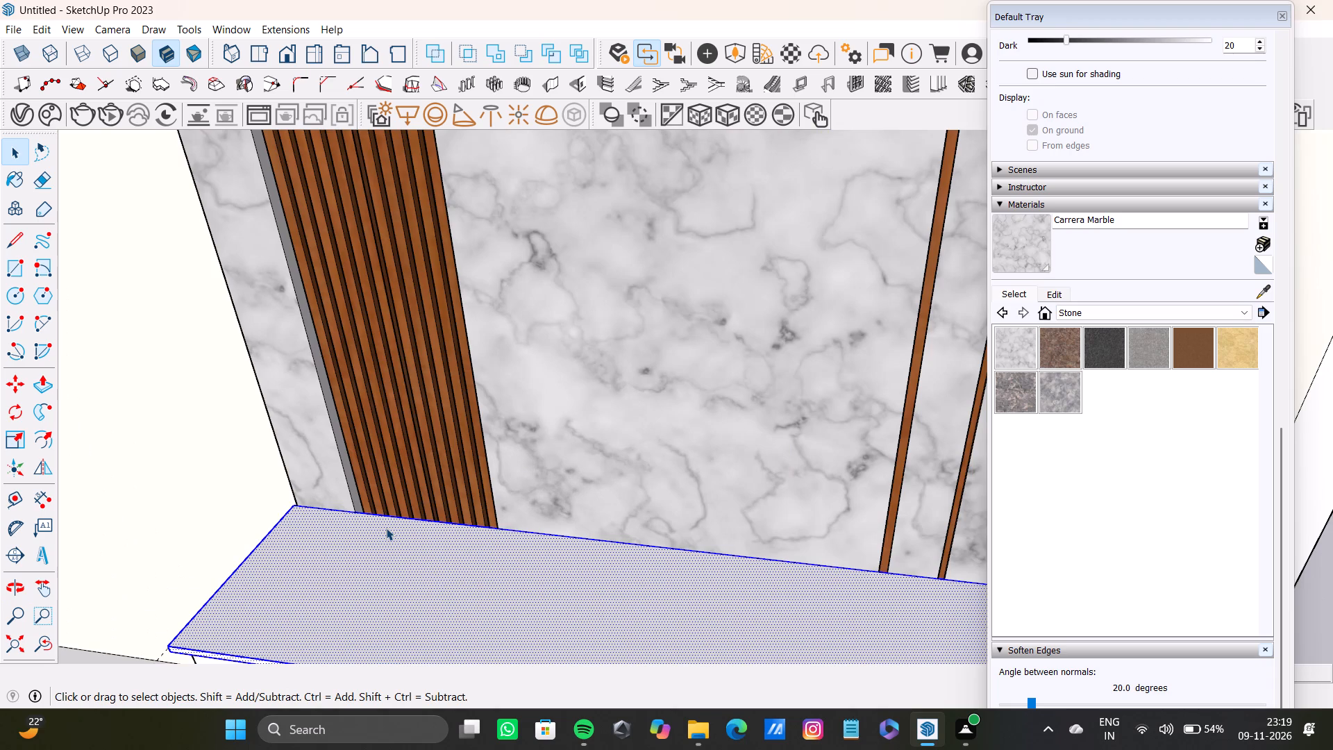
scroll(386, 528, down, 11)
middle_drag(386, 528, 508, 491)
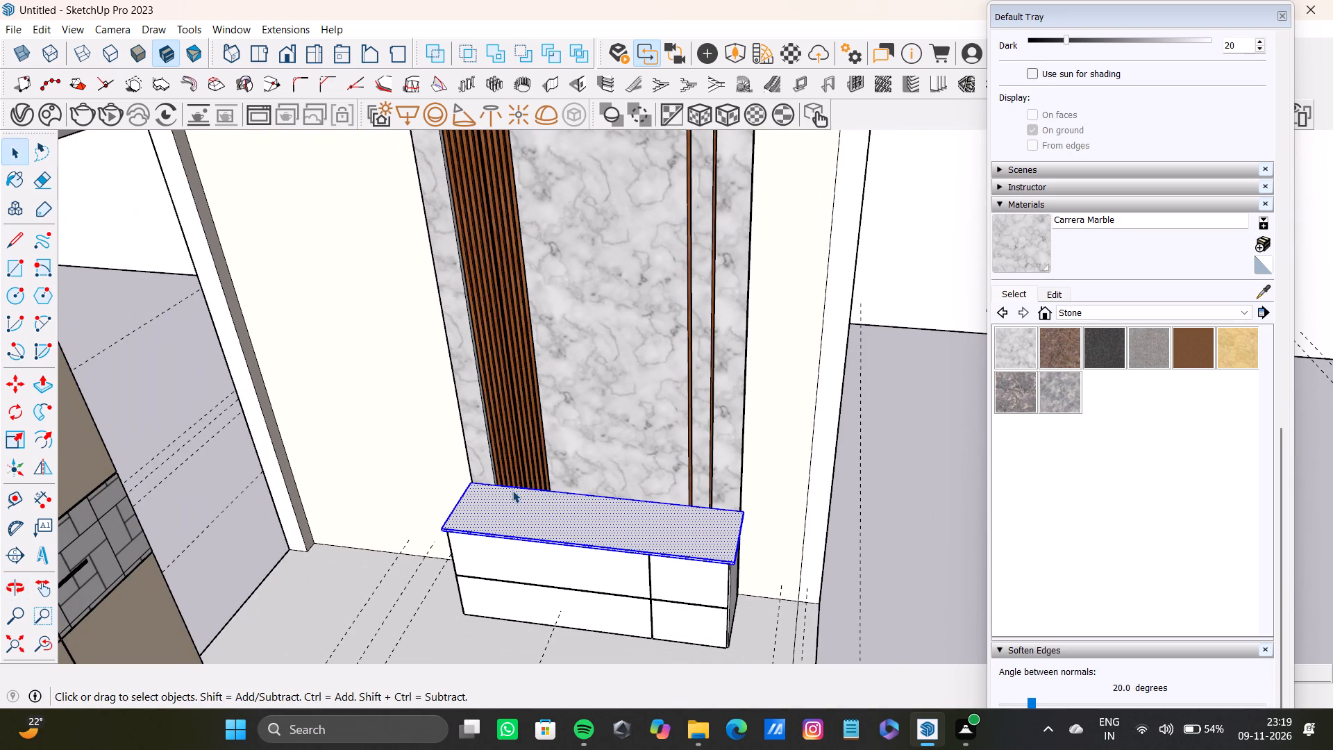
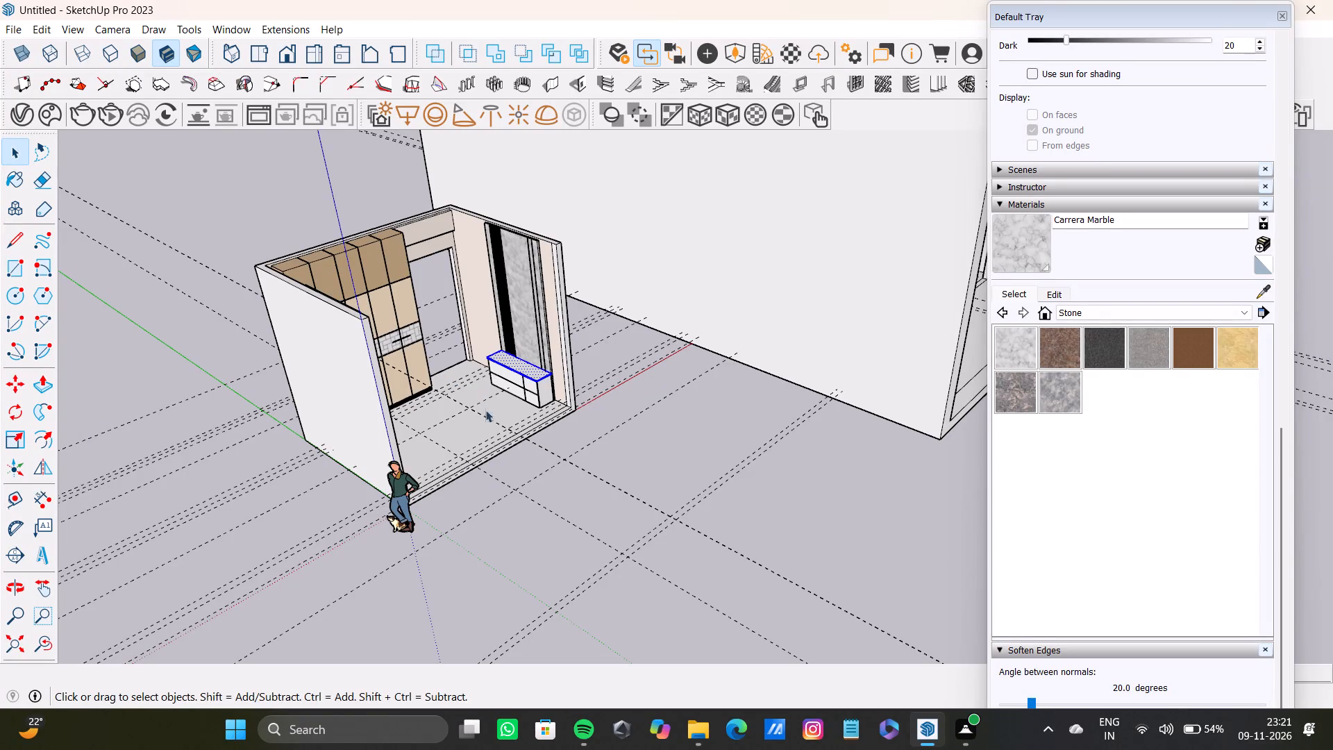
Add the console slab's side edge at the slatted end to the selection and paint the top with Wood Cherry Original sampled from the slats.
scroll(534, 386, up, 16)
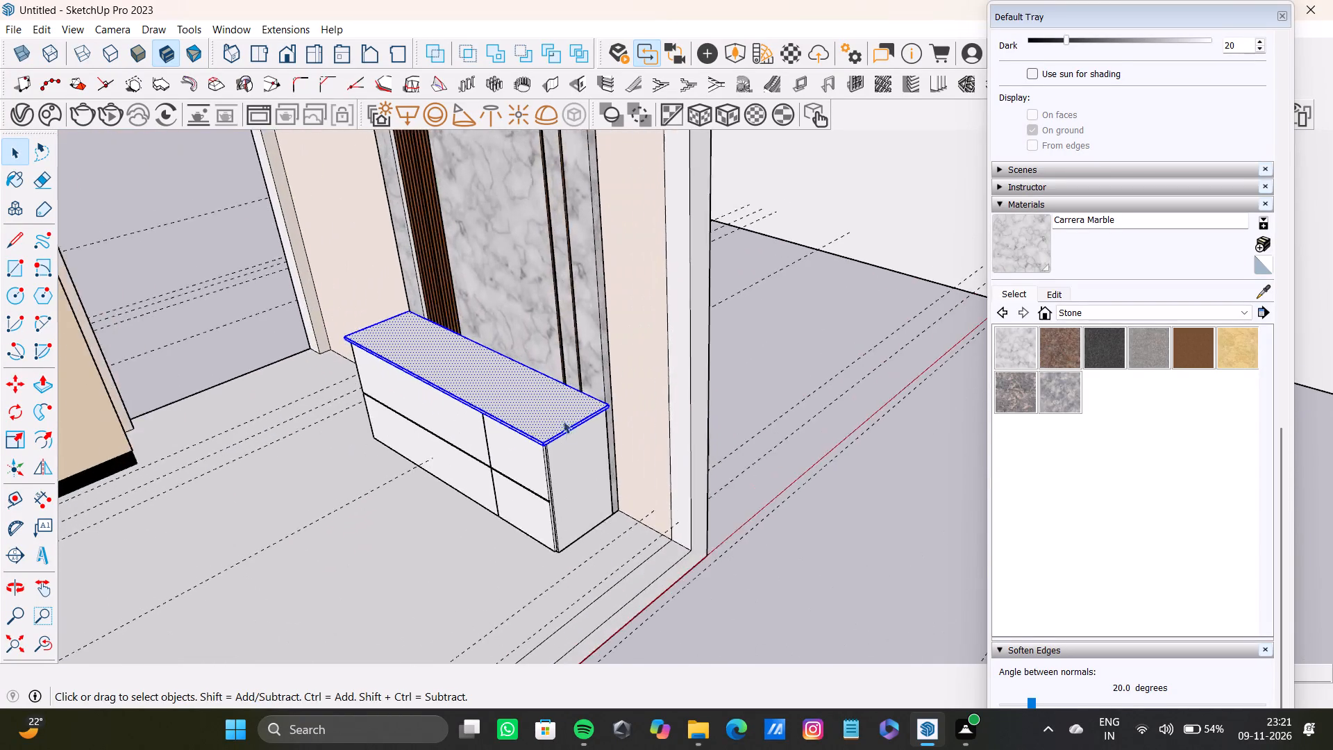
scroll(563, 421, up, 11)
shift+scroll(557, 429, down, 14)
shift+middle_drag(555, 427, 592, 470)
scroll(468, 422, up, 3)
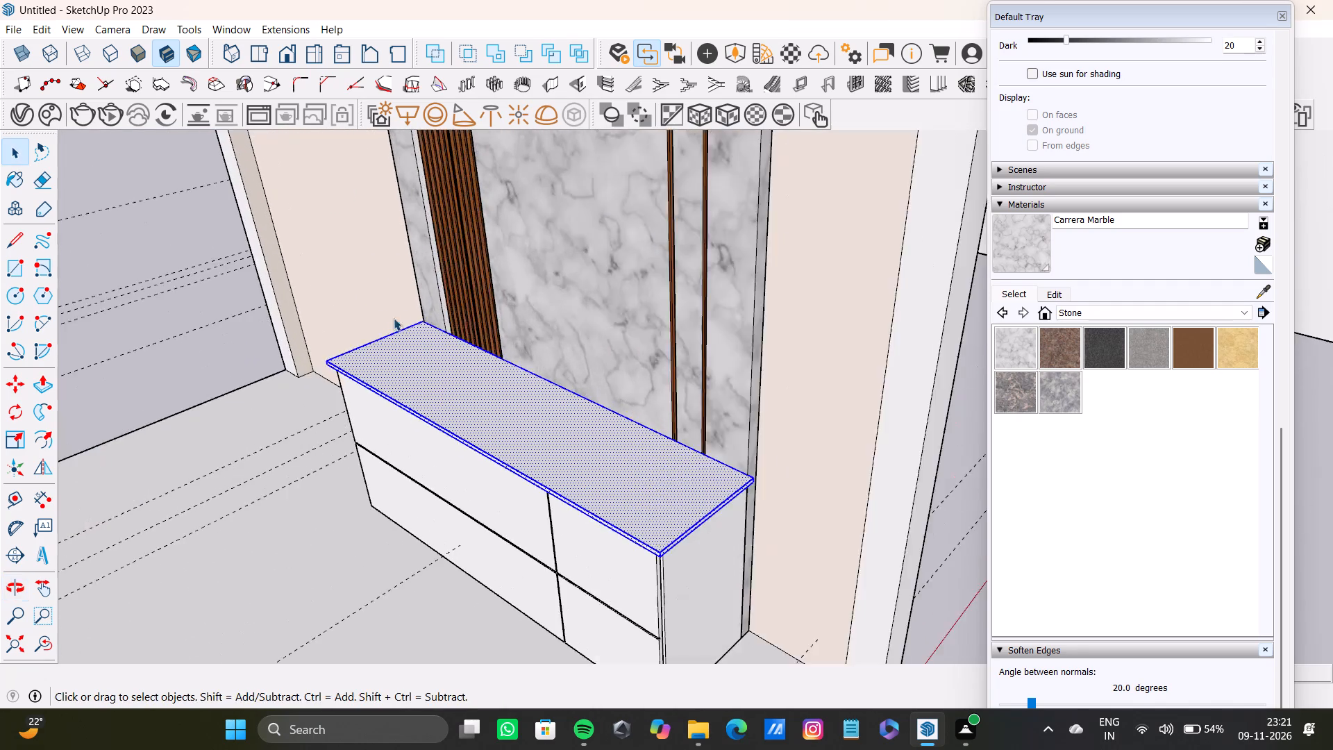
scroll(394, 318, up, 9)
middle_drag(358, 379, 667, 389)
shift+middle_drag(556, 429, 771, 342)
scroll(562, 454, up, 4)
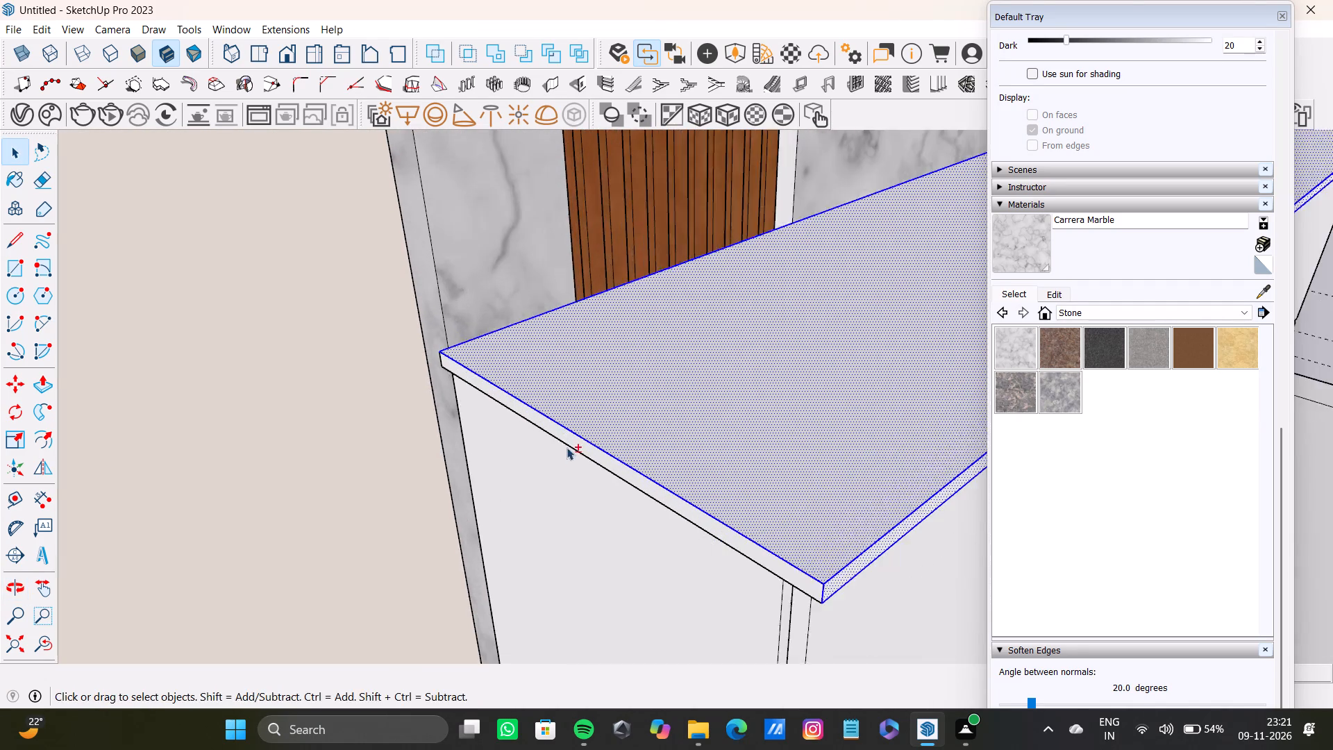
shift+scroll(567, 445, down, 1)
shift+middle_click(567, 445)
shift+scroll(594, 451, up, 6)
shift+double_click(598, 455)
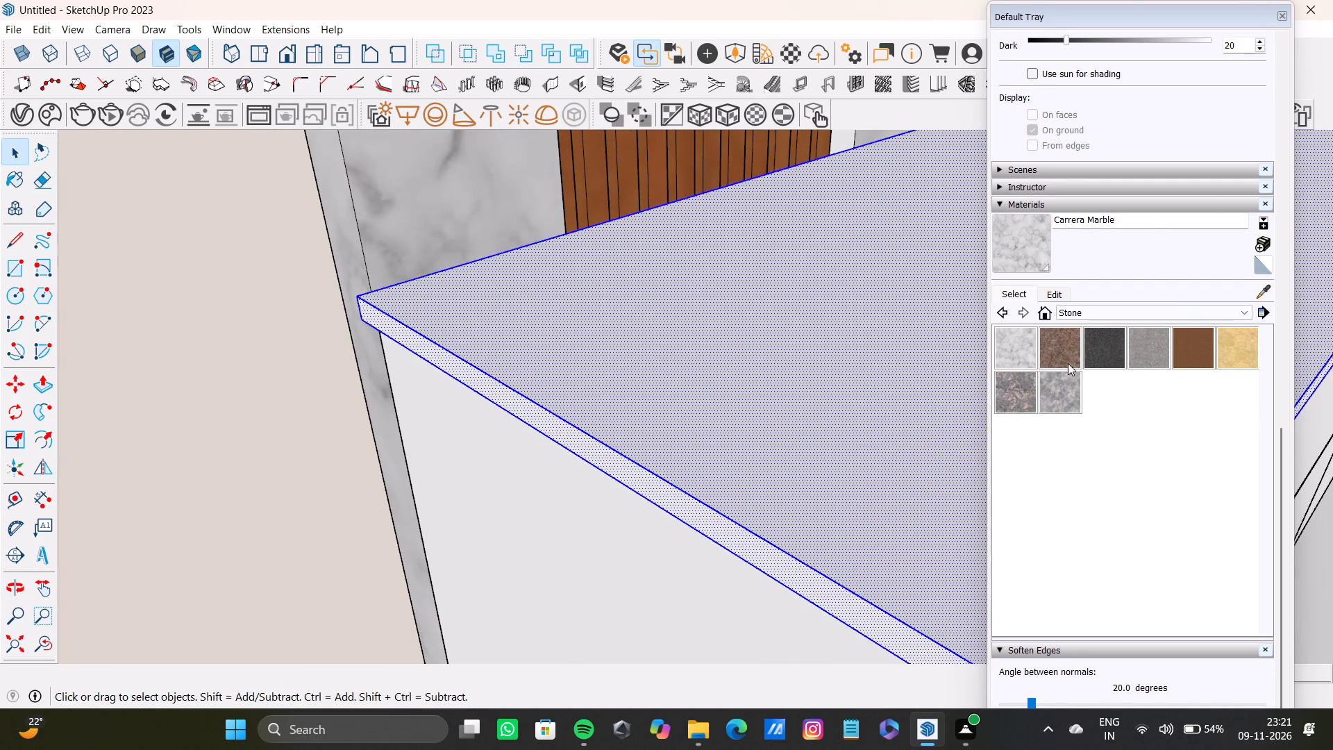
shift+click(1261, 296)
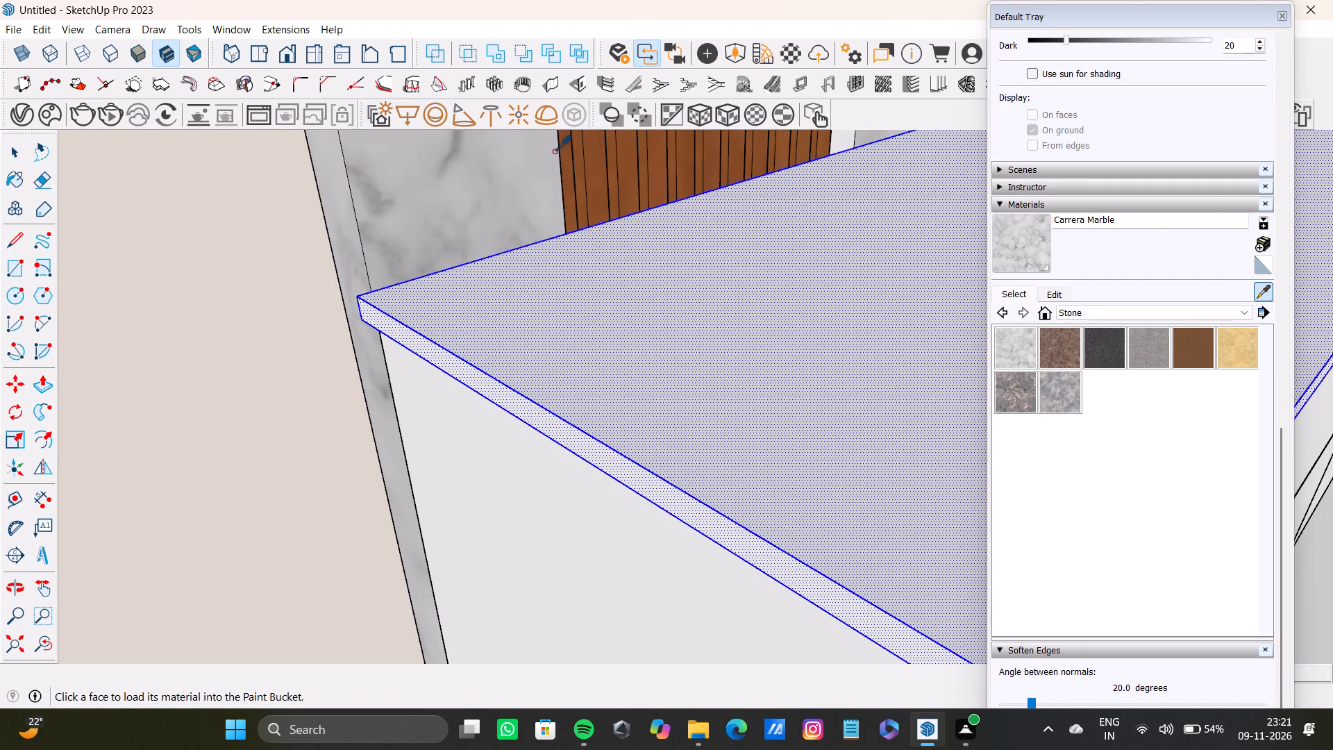
shift+click(584, 176)
shift+click(605, 290)
shift+scroll(746, 301, down, 18)
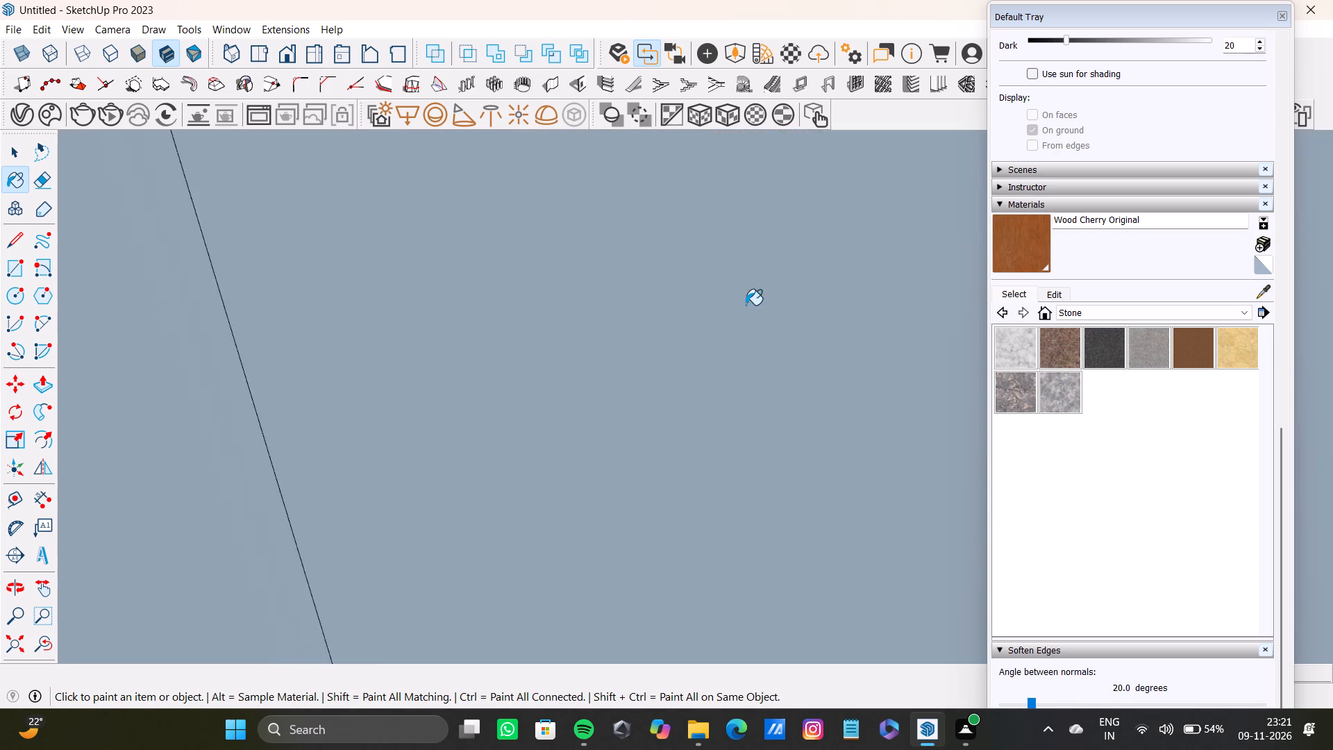
shift+scroll(746, 305, down, 5)
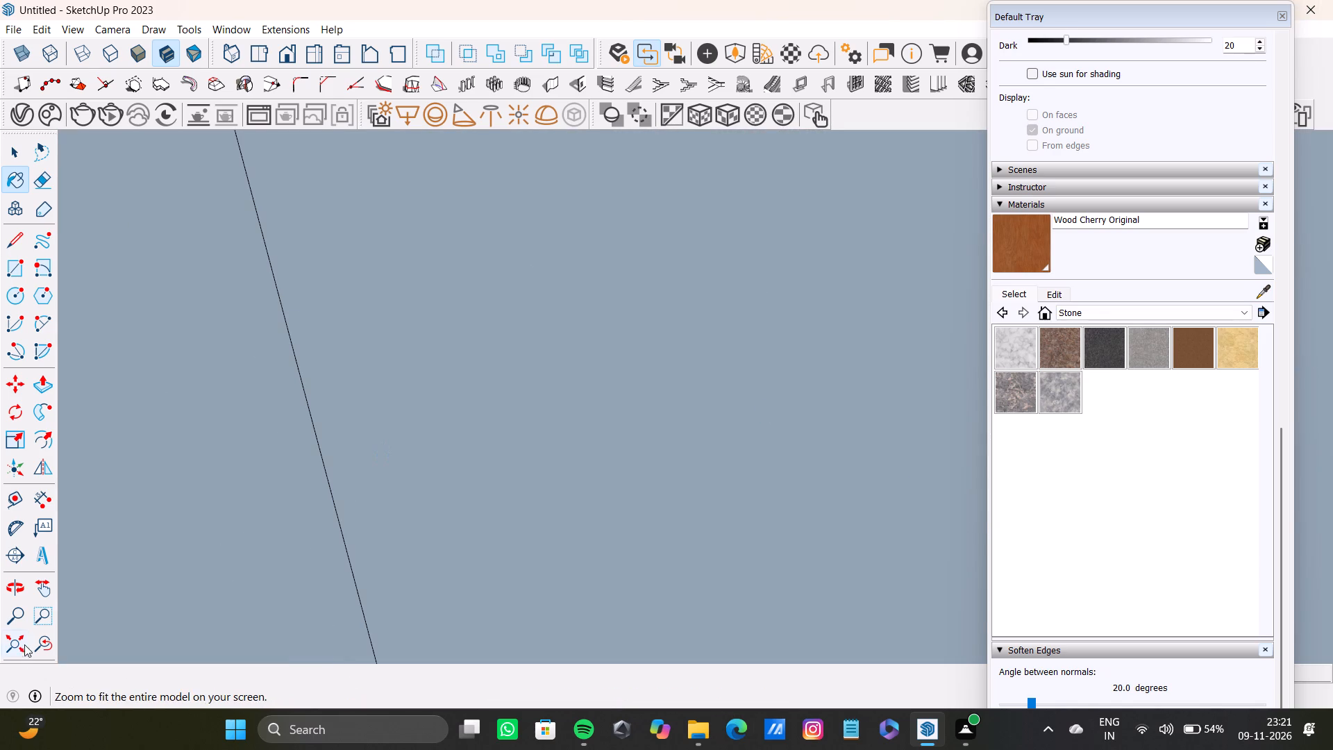
click(22, 642)
middle_drag(709, 487, 523, 489)
scroll(616, 474, down, 6)
scroll(704, 563, up, 1)
middle_drag(704, 563, 505, 556)
scroll(707, 546, up, 10)
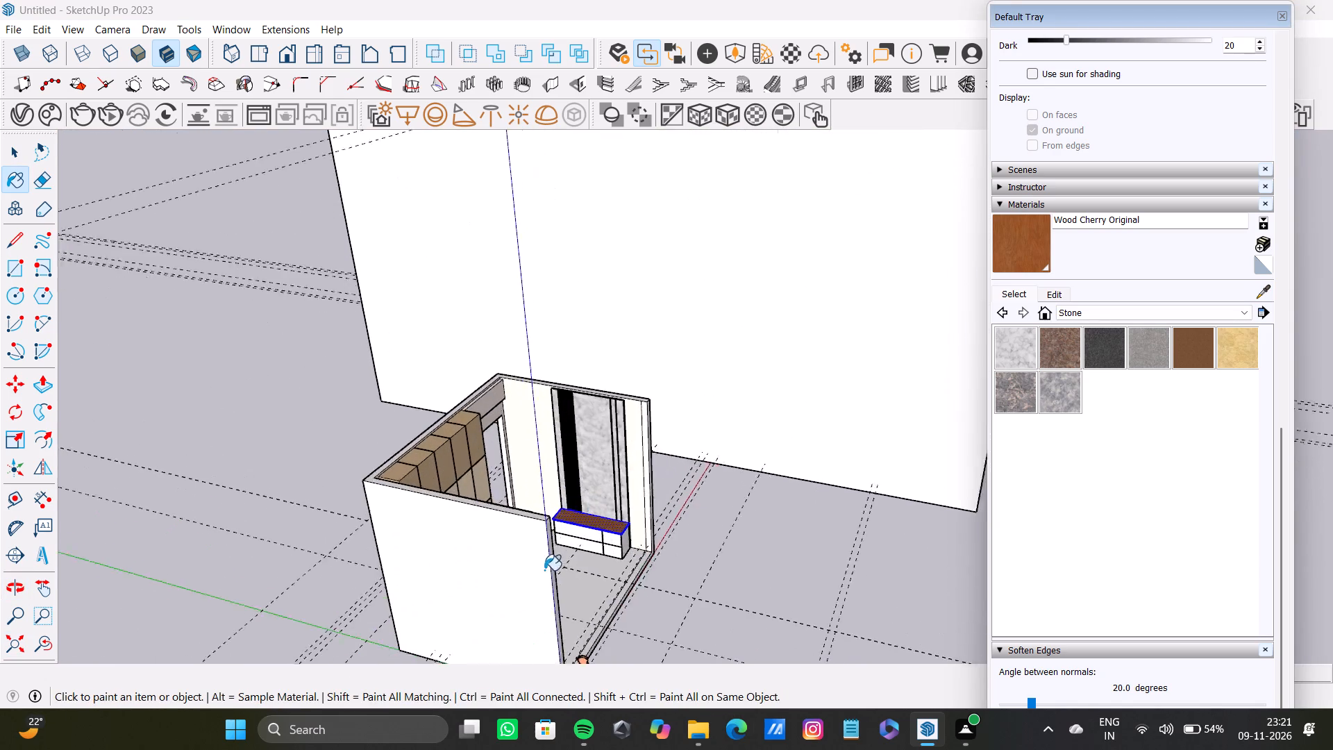
scroll(544, 570, up, 7)
middle_drag(622, 535, 523, 503)
scroll(569, 497, up, 10)
key(space)
Open the low console's body group, paint its side face with 0029_BlanchedAlmond sampled from the wardrobe doors, and close the group.
scroll(628, 466, up, 8)
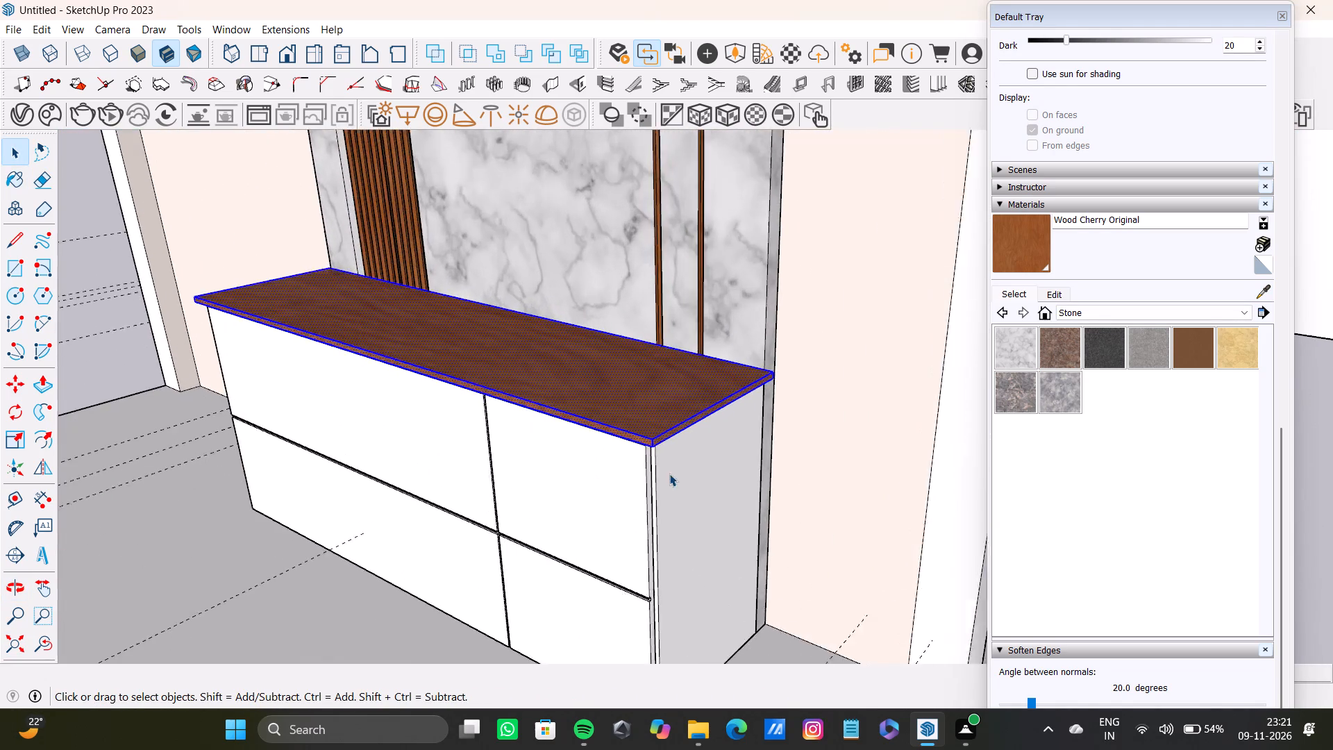
scroll(669, 474, up, 1)
double_click(668, 465)
double_click(664, 465)
shift+double_click(599, 449)
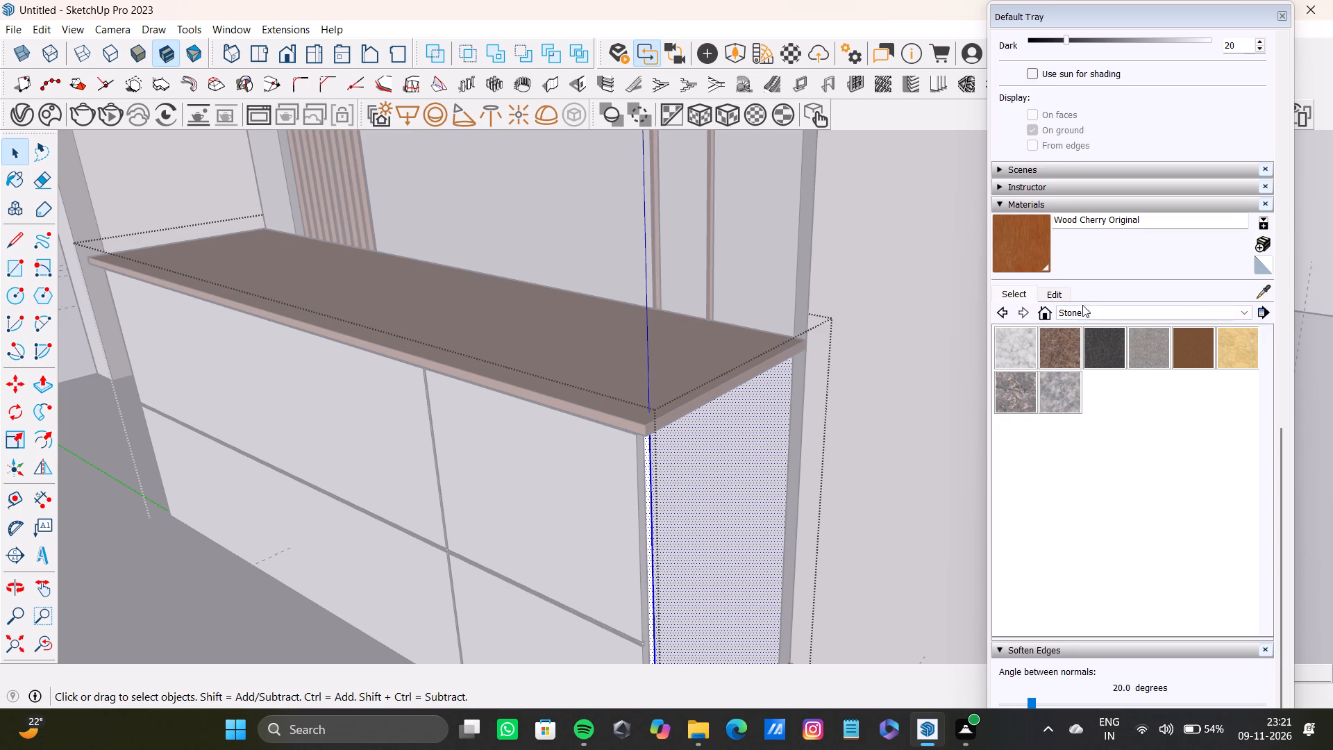
shift+click(1147, 318)
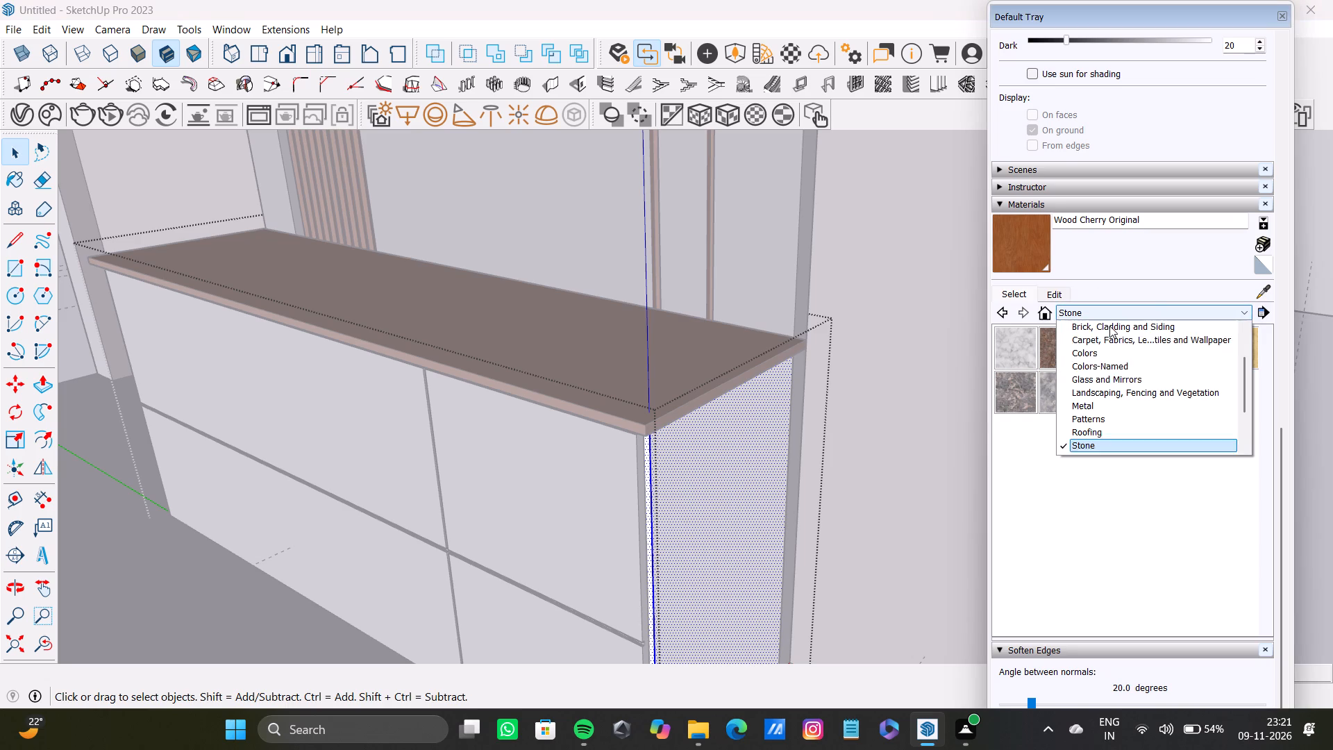
click(1265, 289)
scroll(810, 317, down, 9)
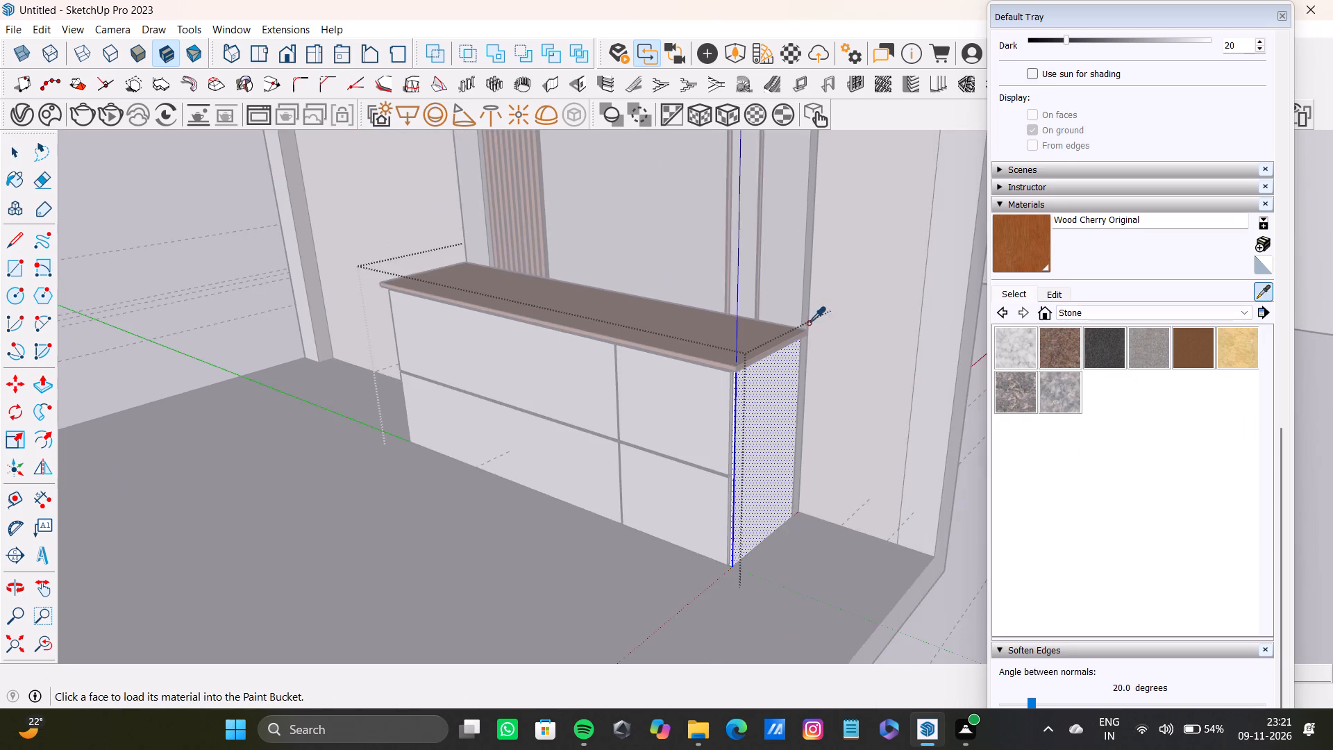
middle_drag(807, 324, 441, 460)
scroll(444, 309, up, 3)
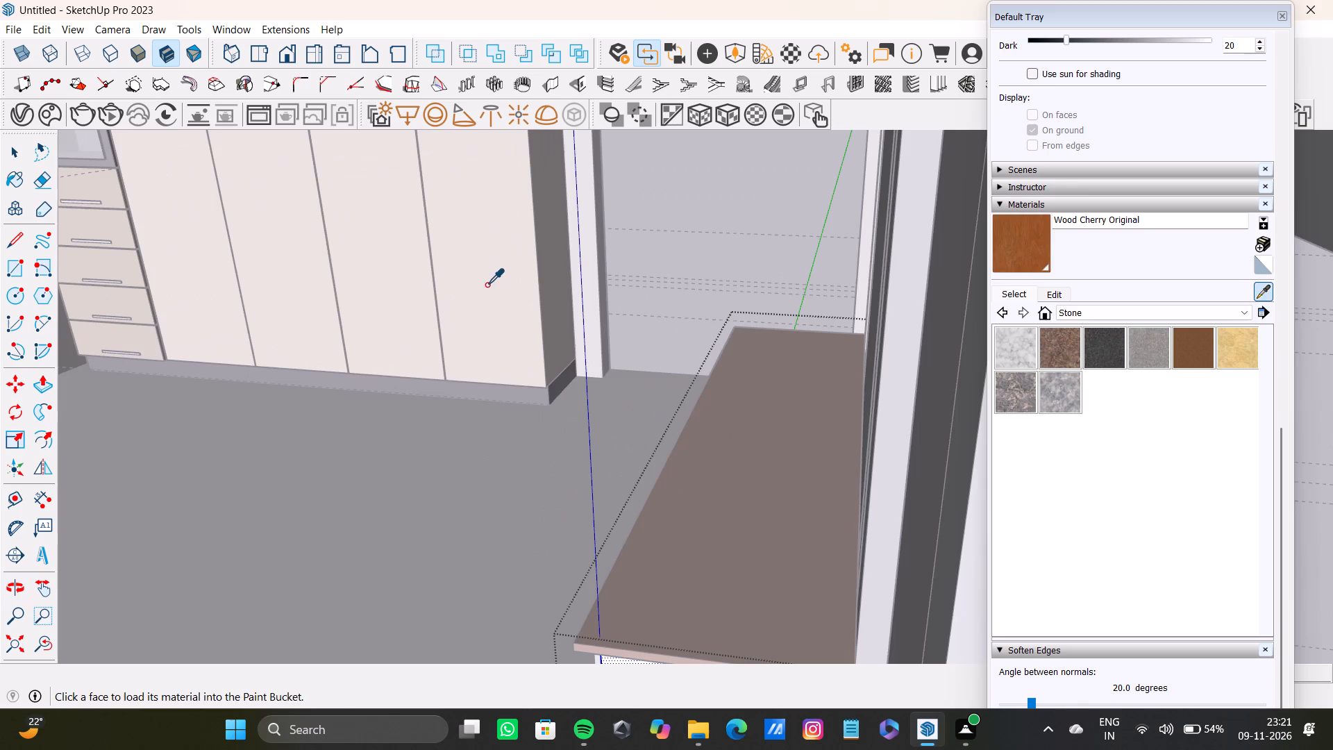
click(487, 285)
scroll(537, 383, down, 5)
middle_drag(543, 415, 748, 435)
scroll(702, 487, up, 5)
shift+middle_drag(721, 487, 703, 394)
middle_drag(715, 407, 781, 389)
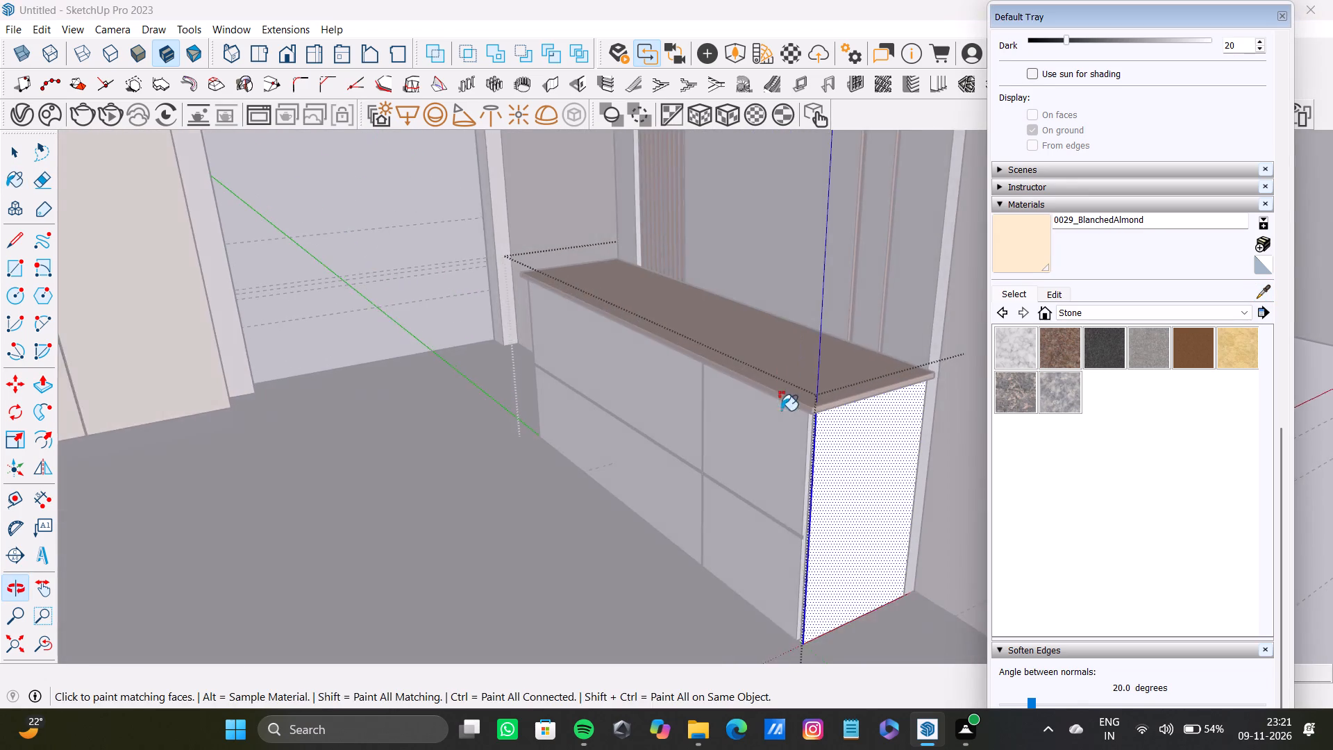
scroll(787, 417, up, 3)
click(859, 444)
scroll(751, 447, up, 4)
click(779, 434)
scroll(712, 435, down, 3)
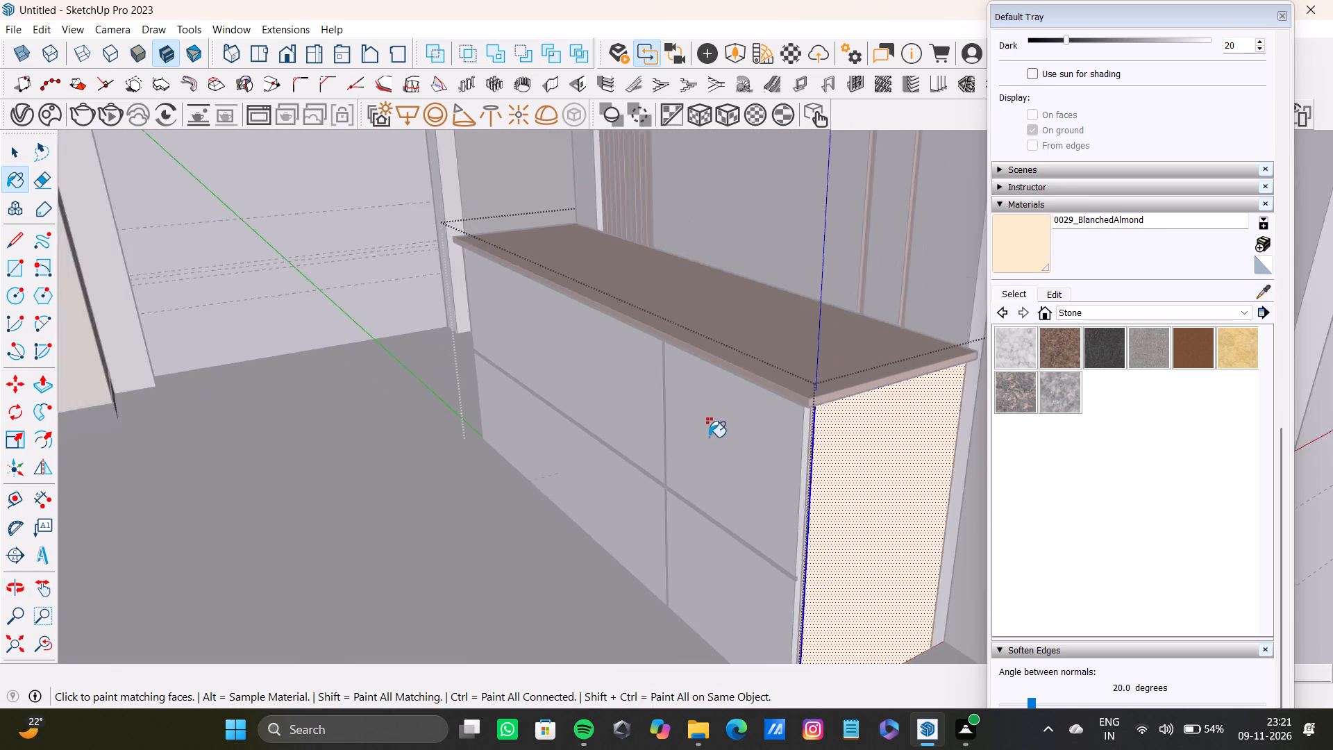
scroll(709, 437, down, 19)
key(space)
click(835, 394)
Select all four front panels of the low console together with the recessed groove faces between them.
scroll(755, 411, up, 4)
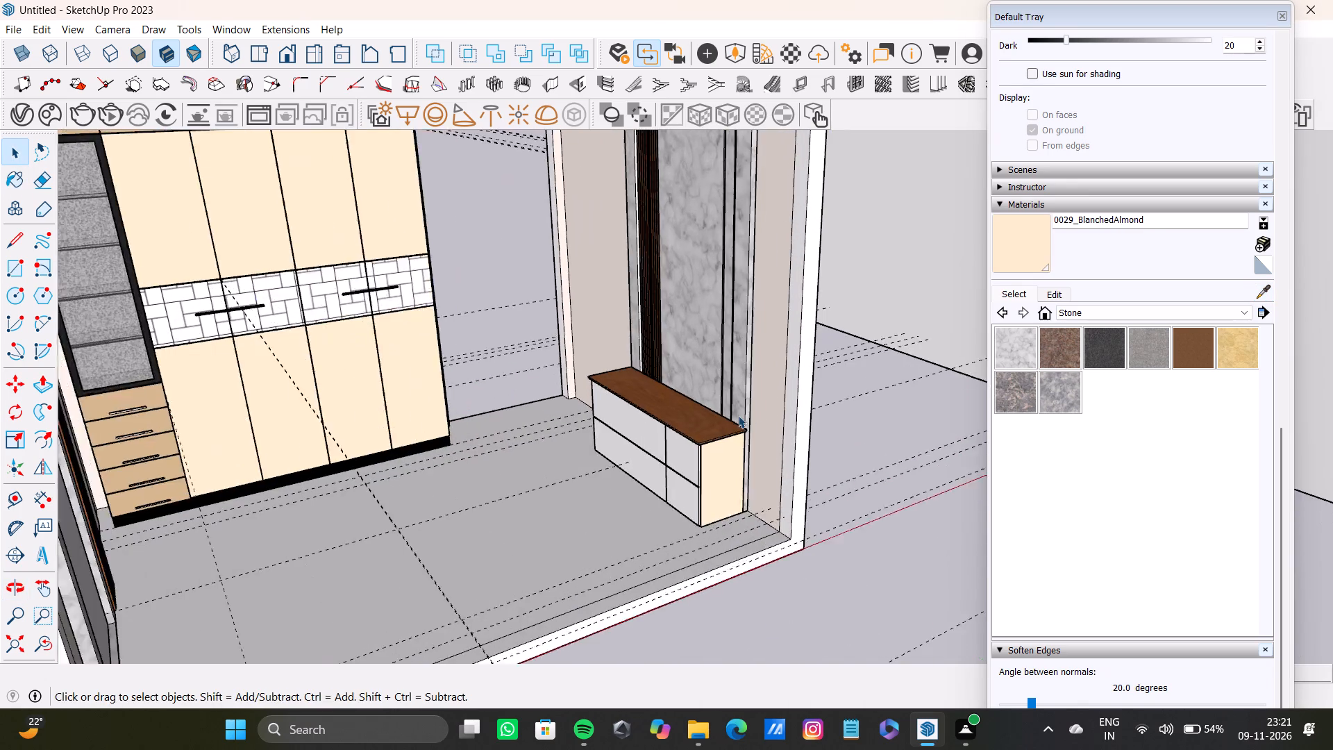
scroll(738, 415, up, 2)
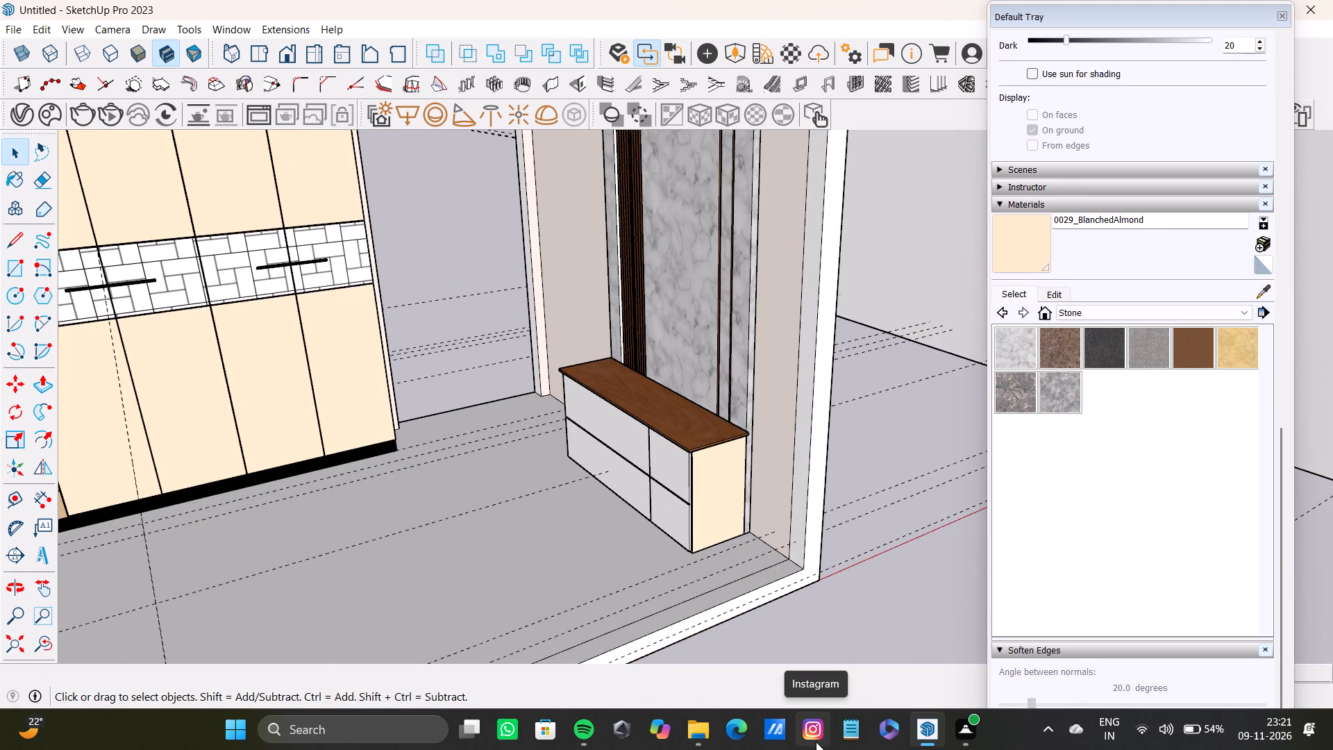
scroll(685, 474, up, 3)
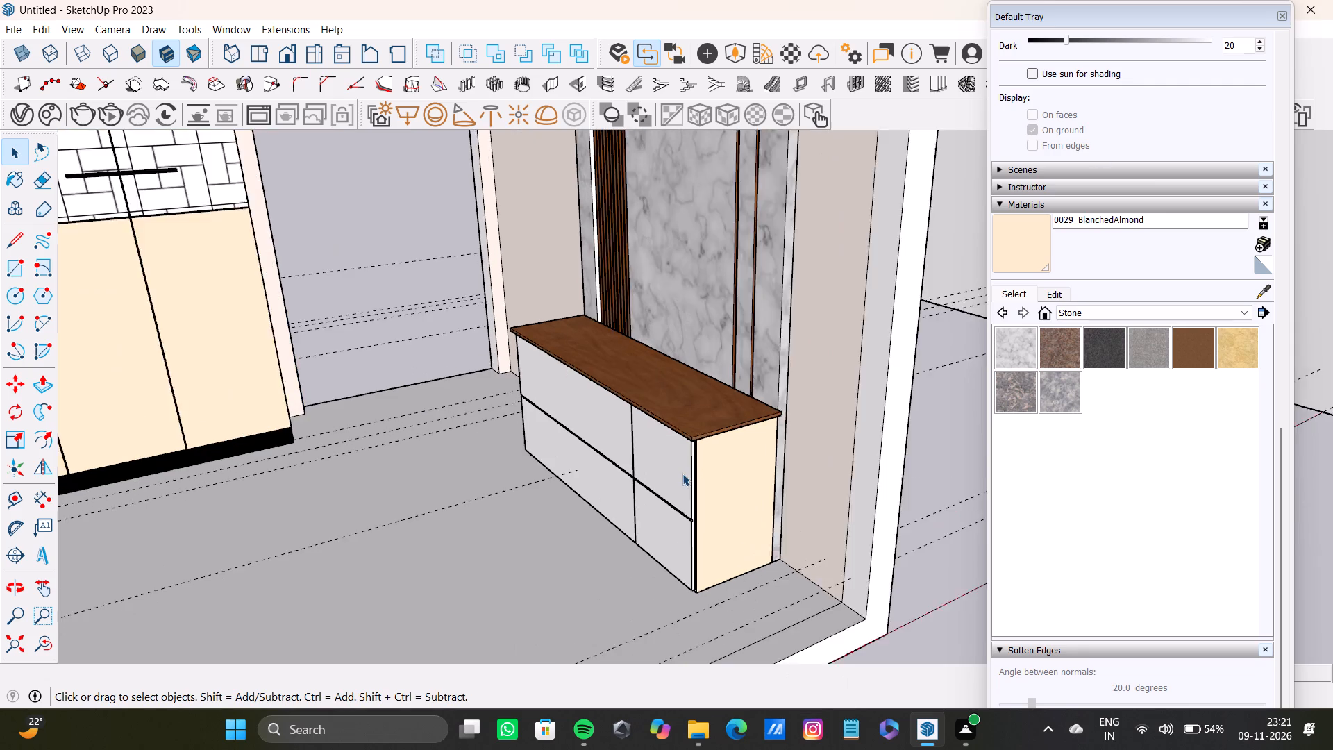
scroll(682, 474, up, 5)
triple_click(680, 474)
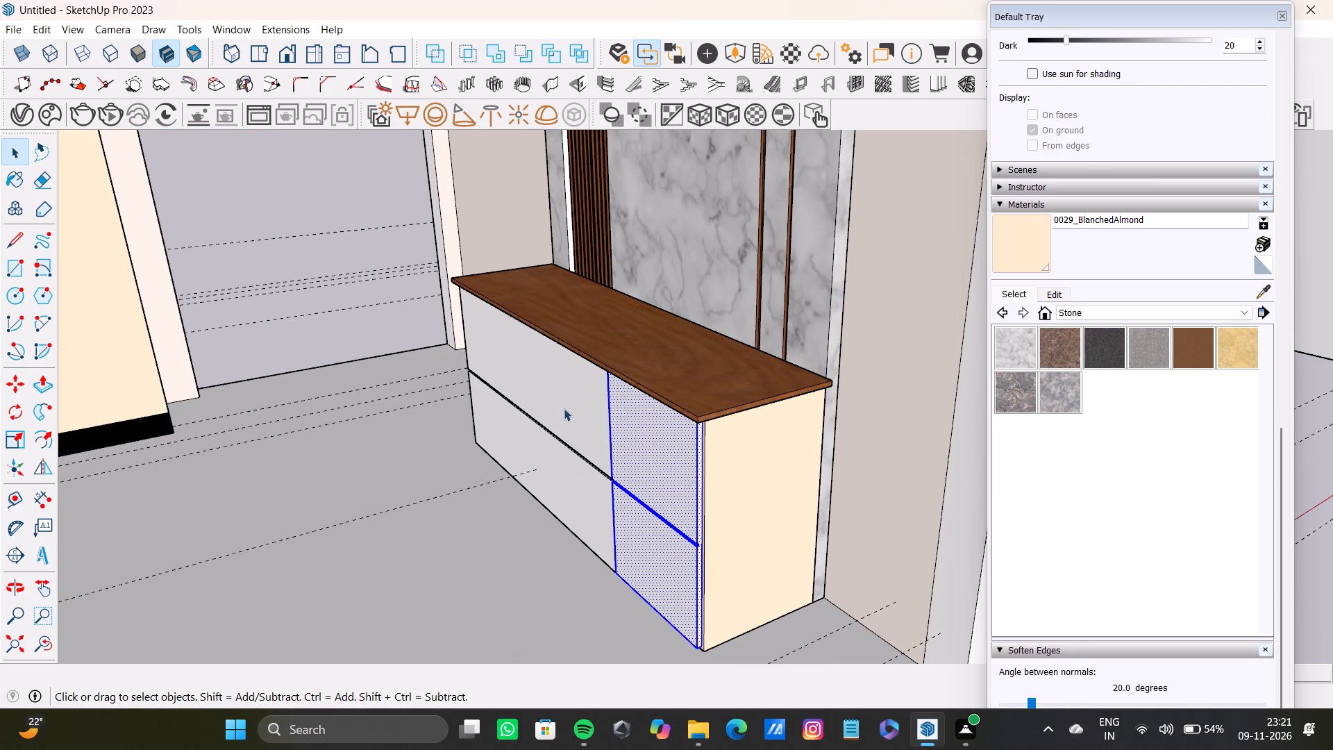
shift+double_click(564, 406)
shift+double_click(576, 503)
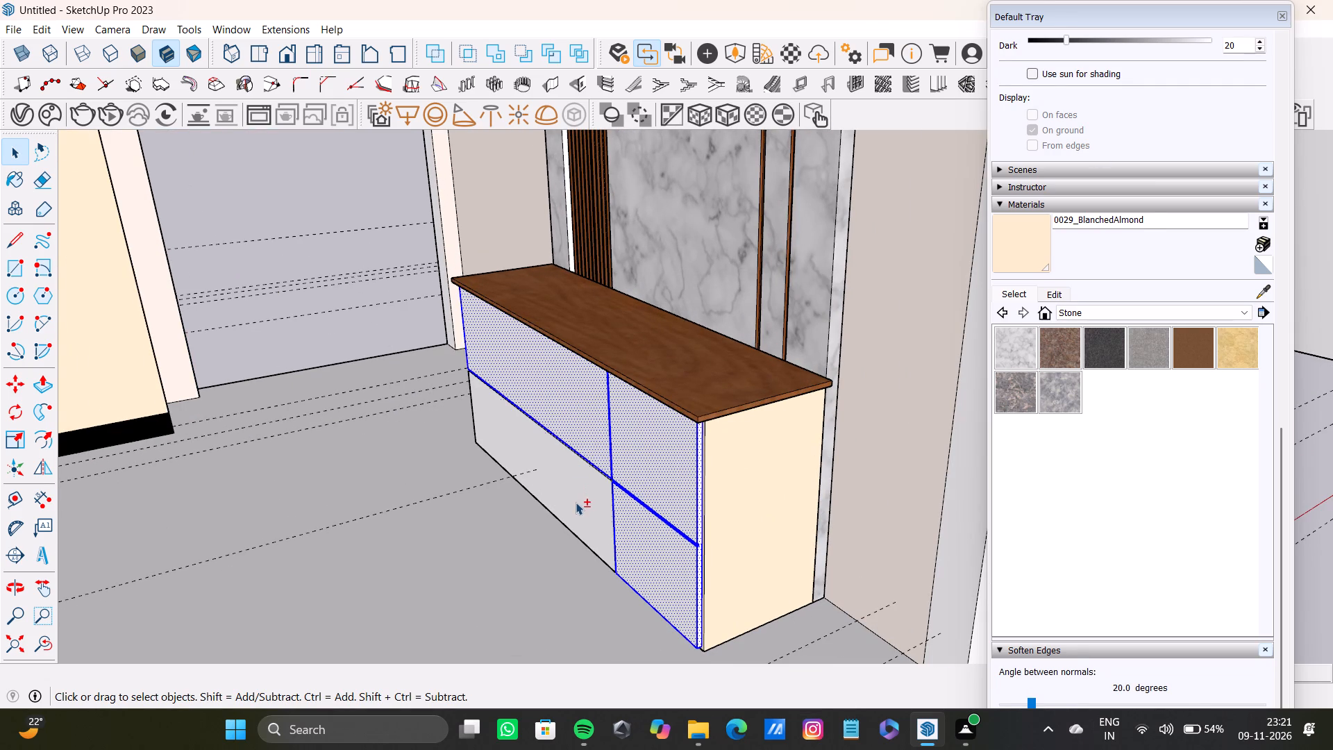
shift+scroll(582, 474, up, 9)
shift+double_click(595, 507)
shift+scroll(641, 479, up, 6)
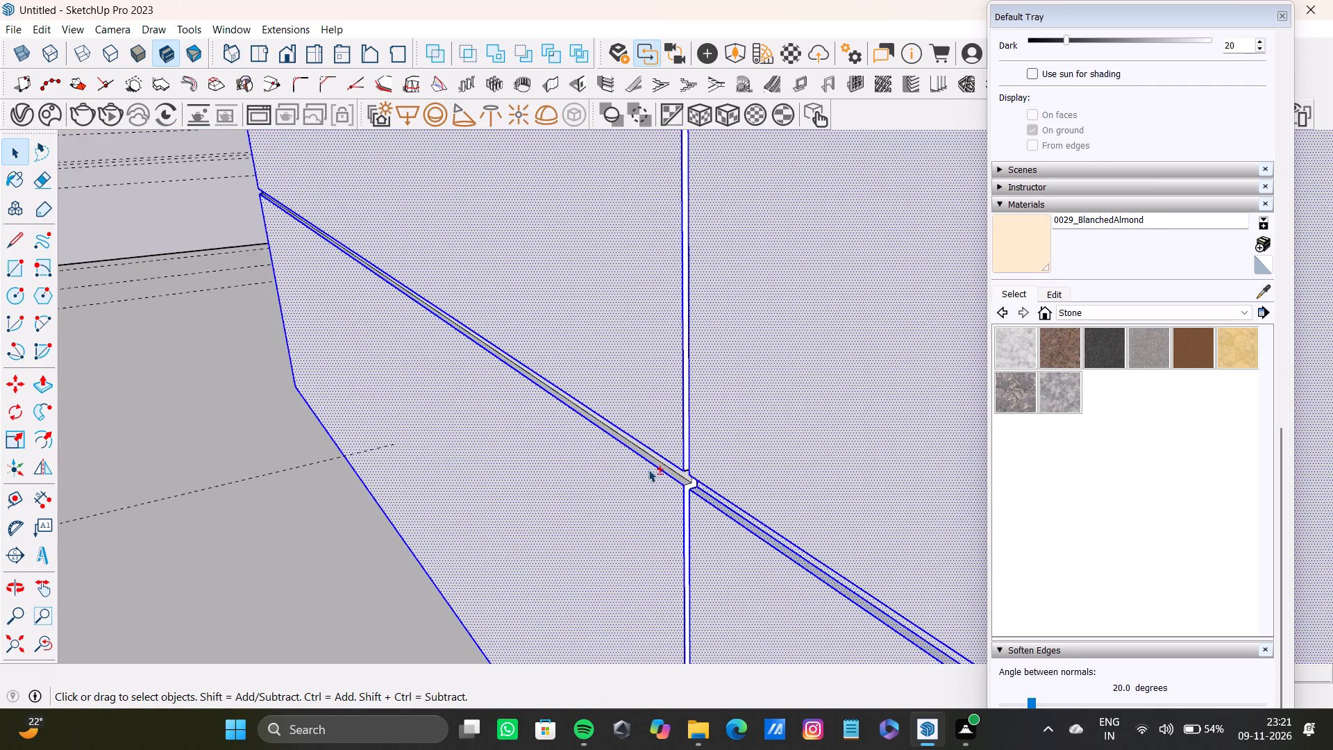
shift+scroll(648, 469, up, 10)
shift+double_click(712, 471)
shift+double_click(714, 492)
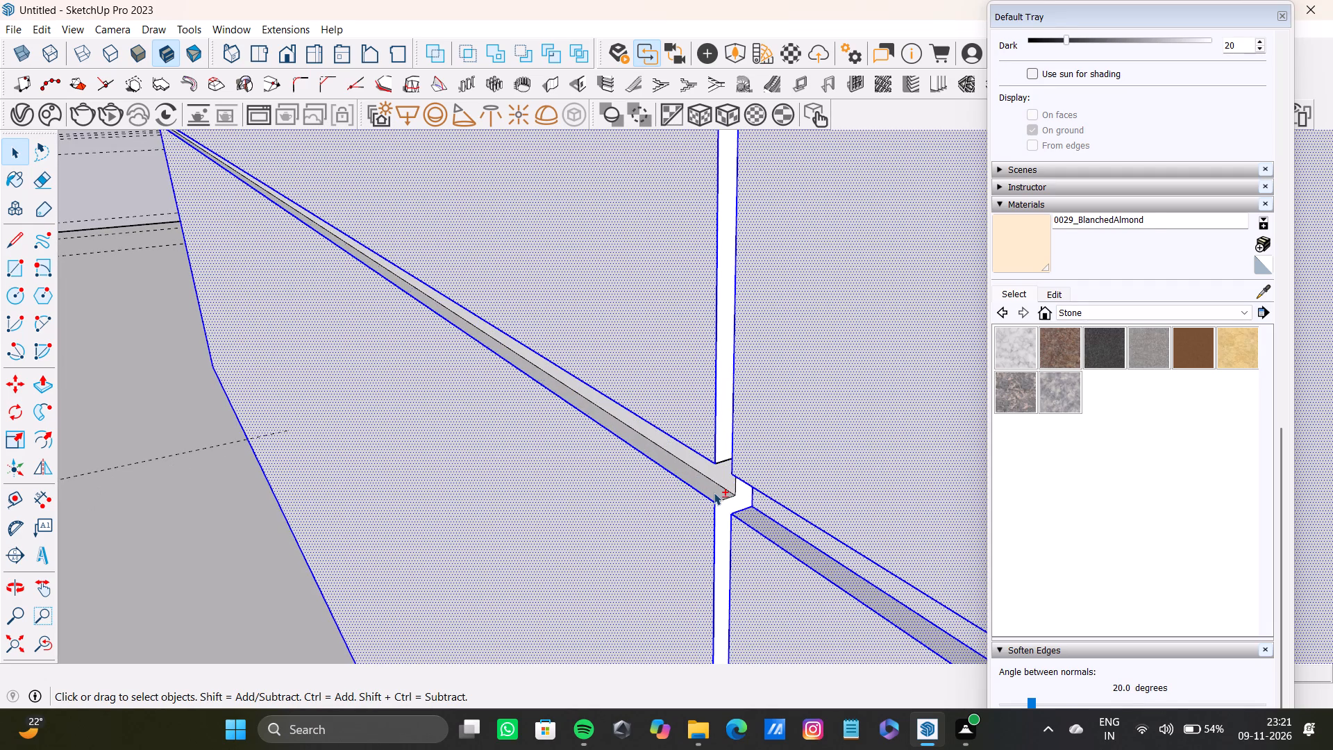
shift+double_click(716, 438)
shift+double_click(719, 444)
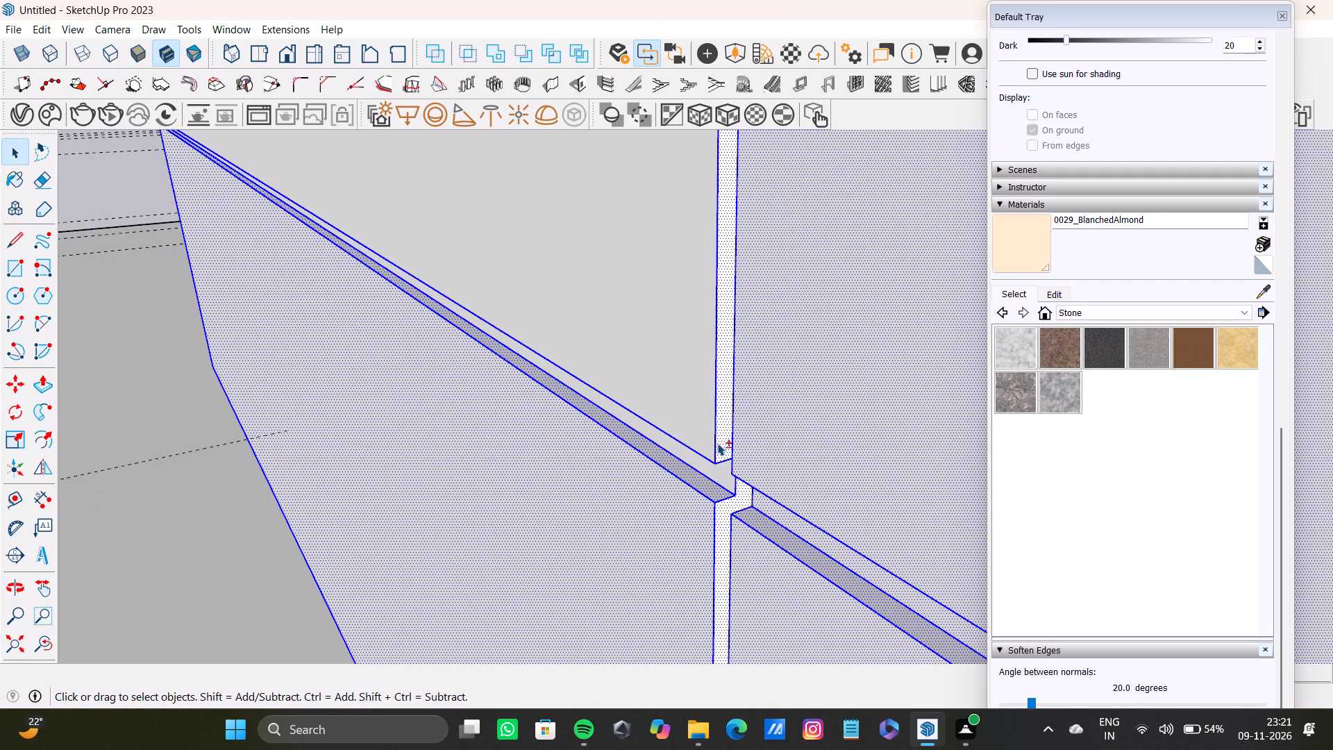
shift+double_click(704, 435)
Add the front panels' top and side edge faces at the slatted end to the selection and paint everything selected with 0029_BlanchedAlmond.
middle_drag(698, 530, 1029, 562)
scroll(778, 464, up, 7)
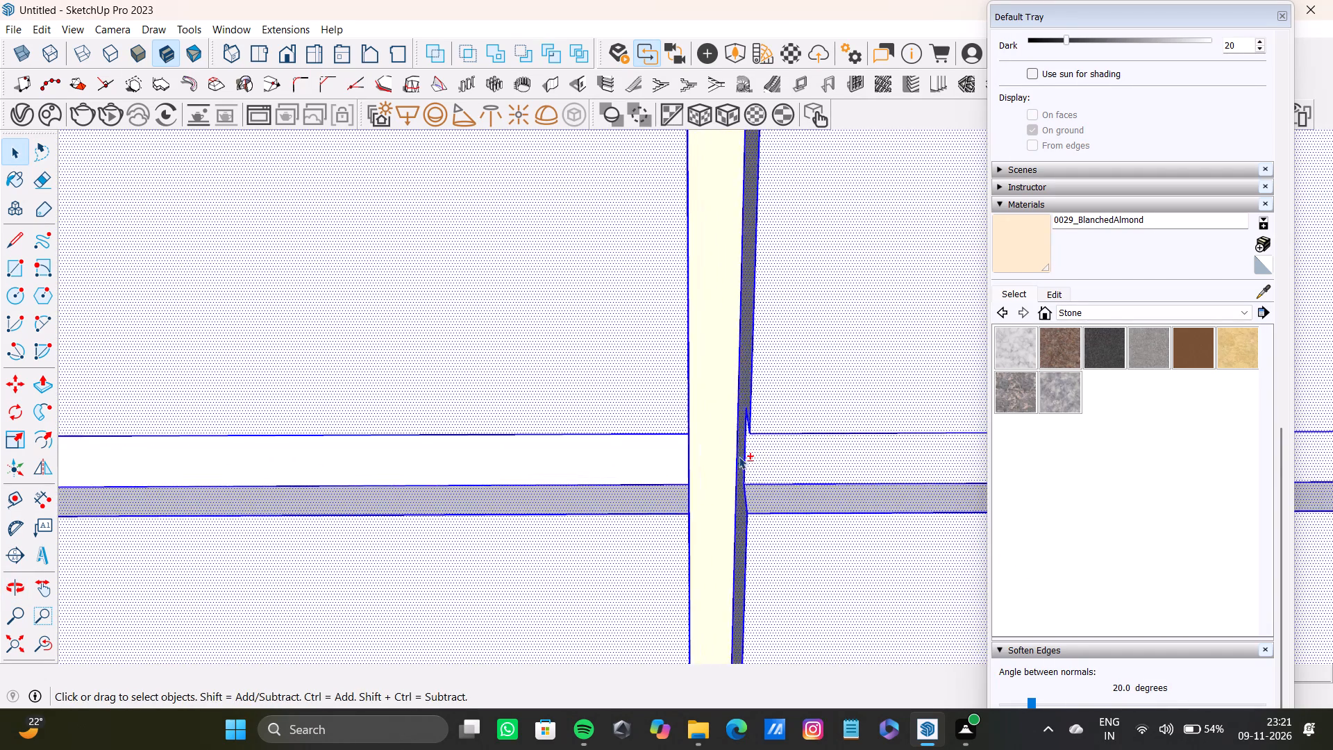
shift+scroll(739, 456, down, 20)
shift+scroll(739, 456, down, 12)
shift+middle_drag(651, 447, 953, 431)
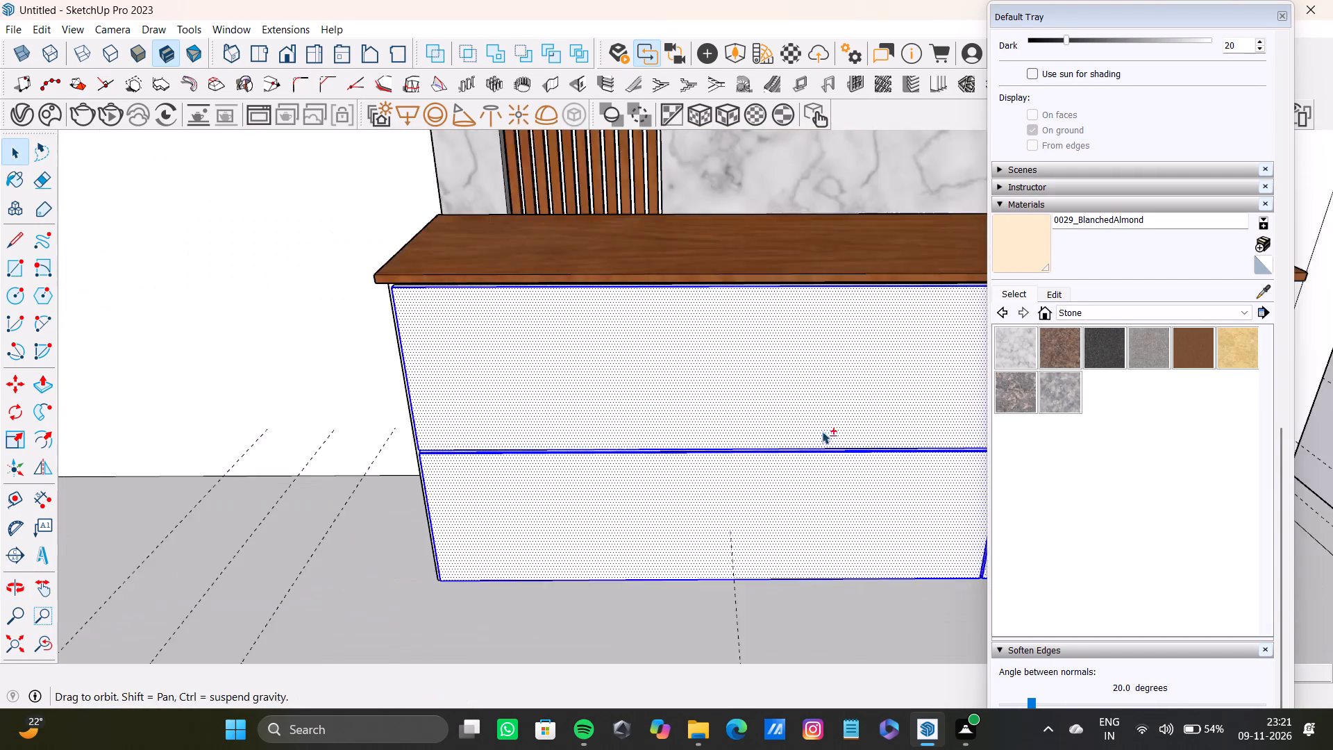
scroll(496, 399, up, 8)
middle_drag(414, 376, 785, 402)
shift+scroll(517, 353, up, 4)
shift+double_click(523, 347)
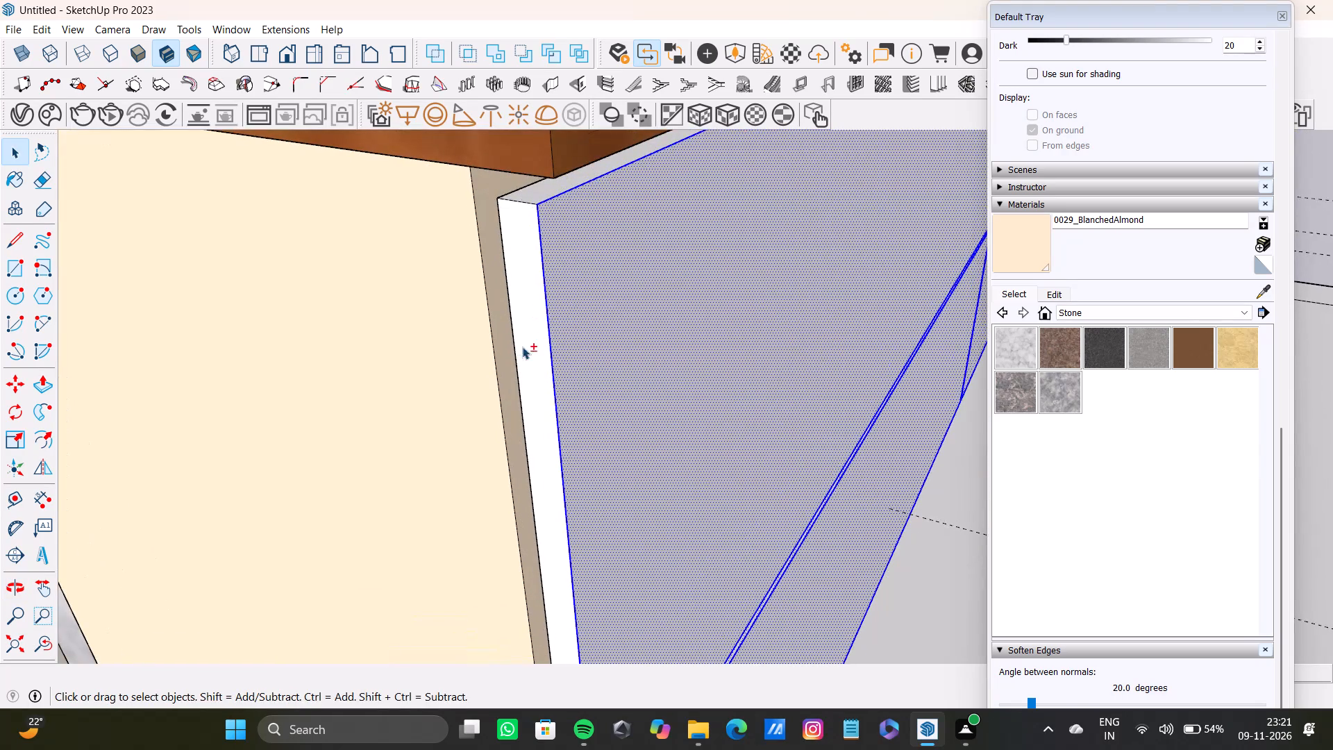
shift+double_click(542, 192)
shift+double_click(516, 215)
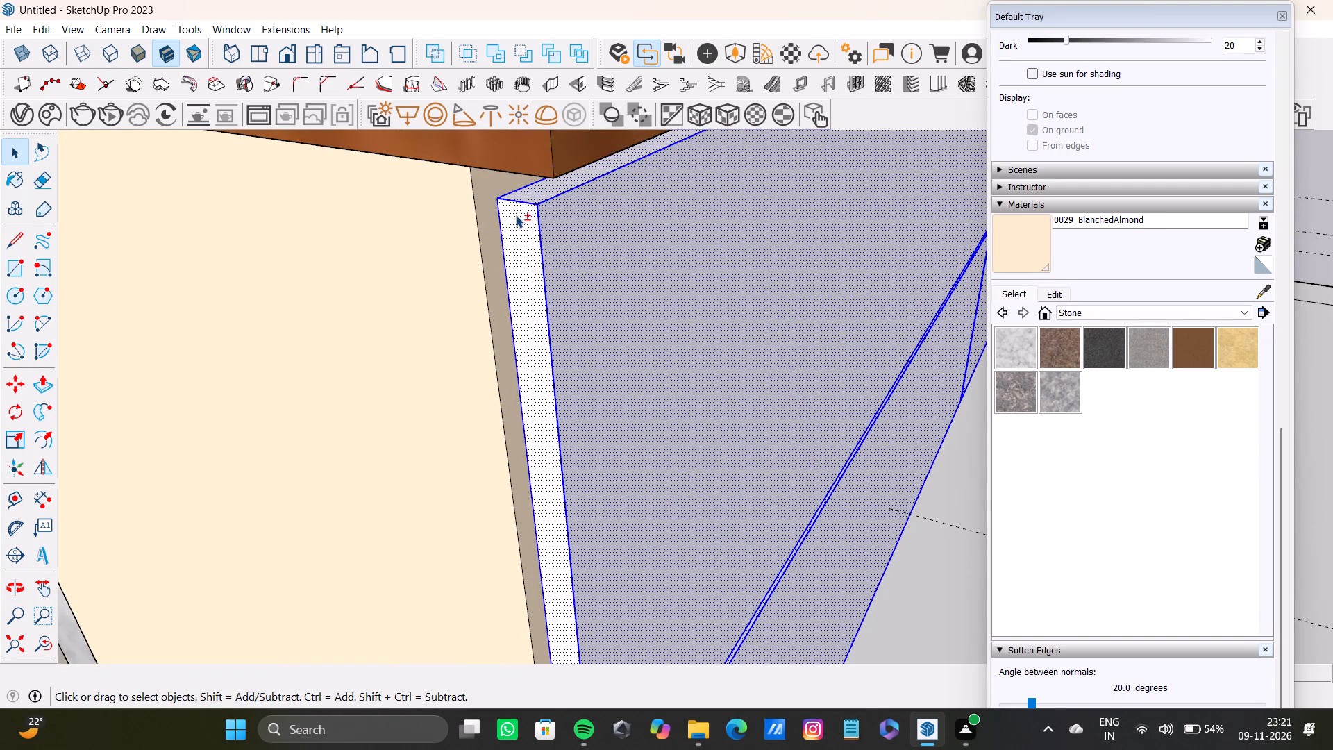
shift+scroll(576, 304, down, 8)
shift+middle_drag(621, 403, 526, 294)
shift+scroll(516, 515, up, 2)
shift+middle_drag(533, 472, 507, 328)
shift+scroll(472, 481, up, 4)
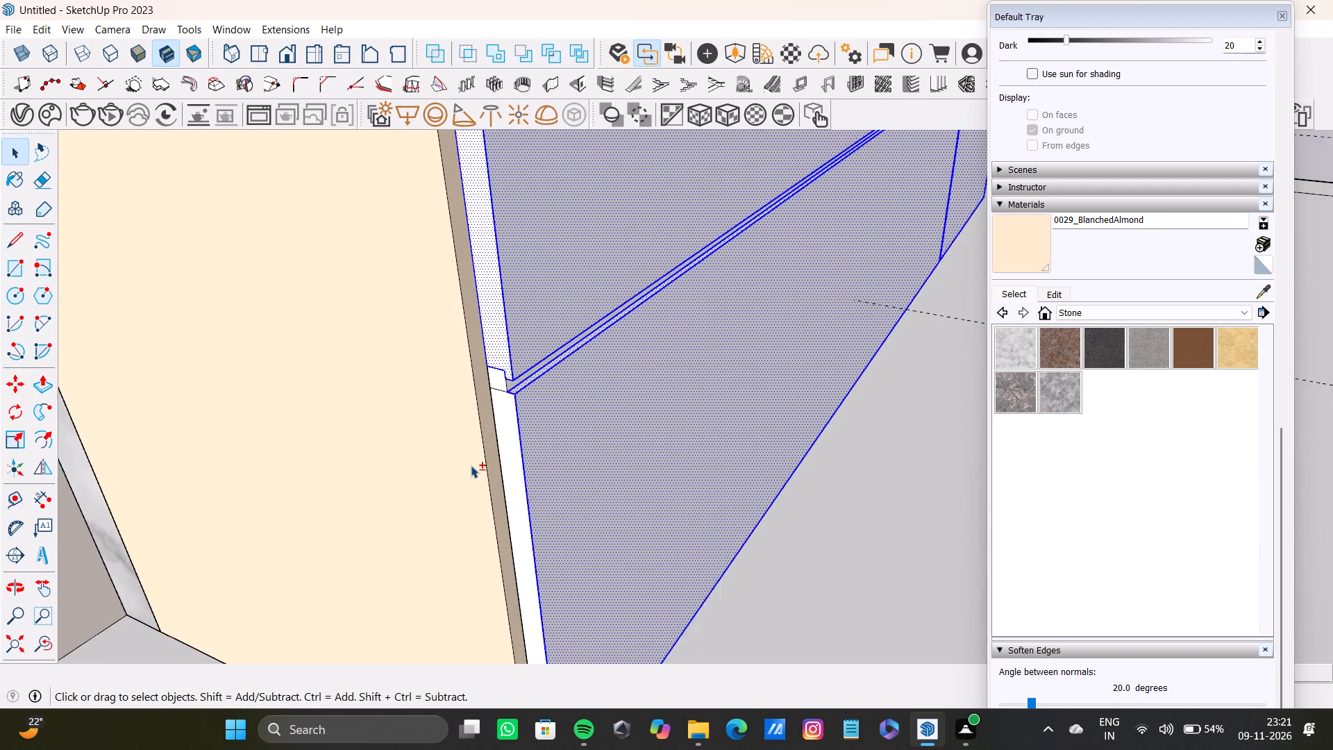
shift+scroll(471, 465, up, 3)
shift+double_click(495, 349)
shift+double_click(504, 421)
shift+scroll(505, 419, down, 5)
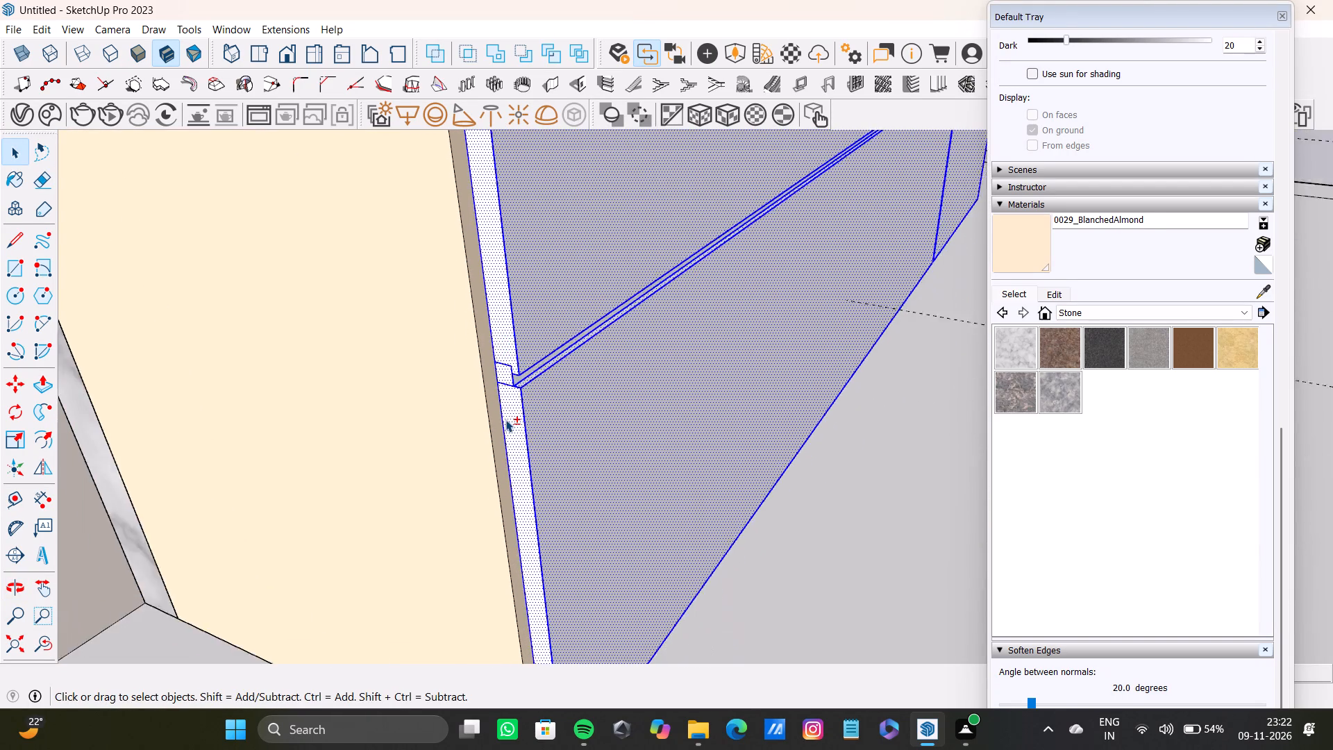
shift+scroll(505, 419, down, 9)
middle_drag(644, 459, 383, 477)
scroll(480, 400, down, 5)
shift+middle_drag(568, 449, 170, 506)
scroll(562, 444, up, 4)
shift+middle_drag(702, 456, 373, 485)
scroll(602, 485, up, 3)
shift+scroll(615, 506, down, 4)
shift+middle_drag(610, 494, 680, 453)
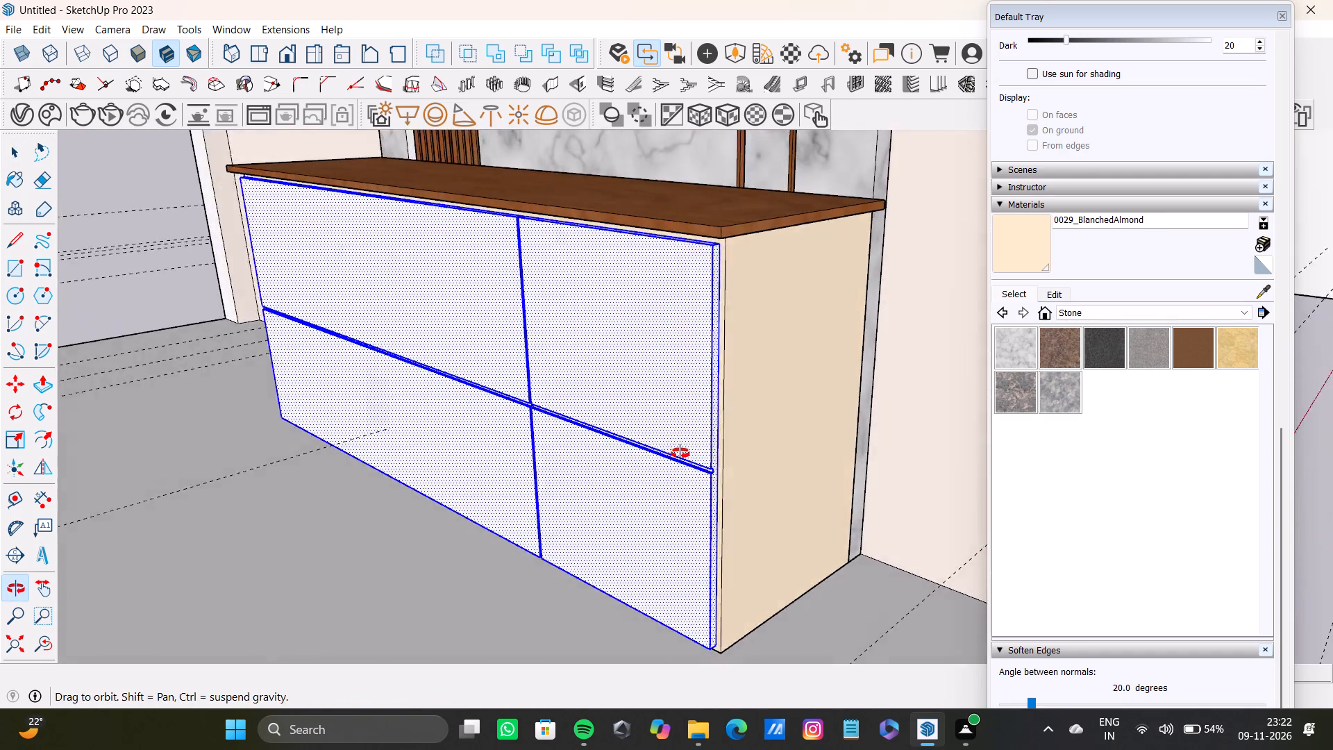
shift+middle_drag(680, 453, 778, 458)
scroll(483, 435, up, 8)
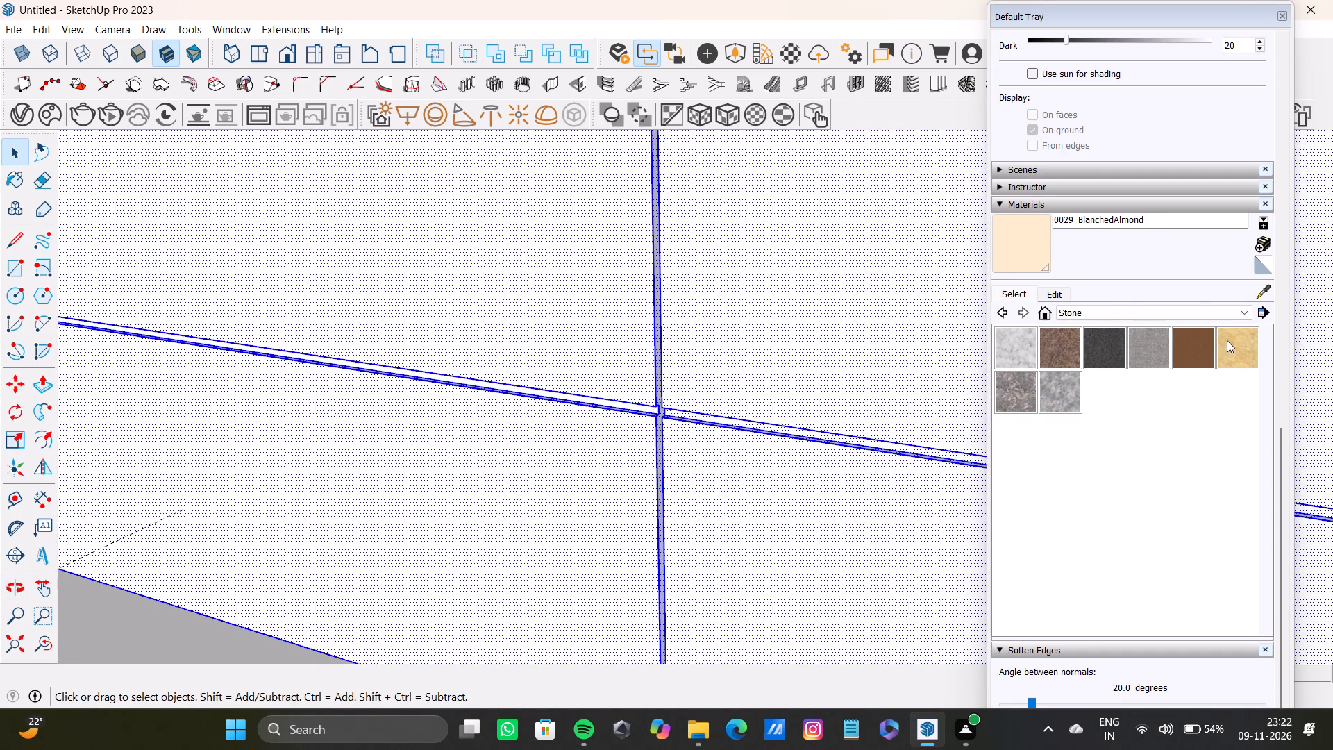
click(1033, 247)
click(739, 367)
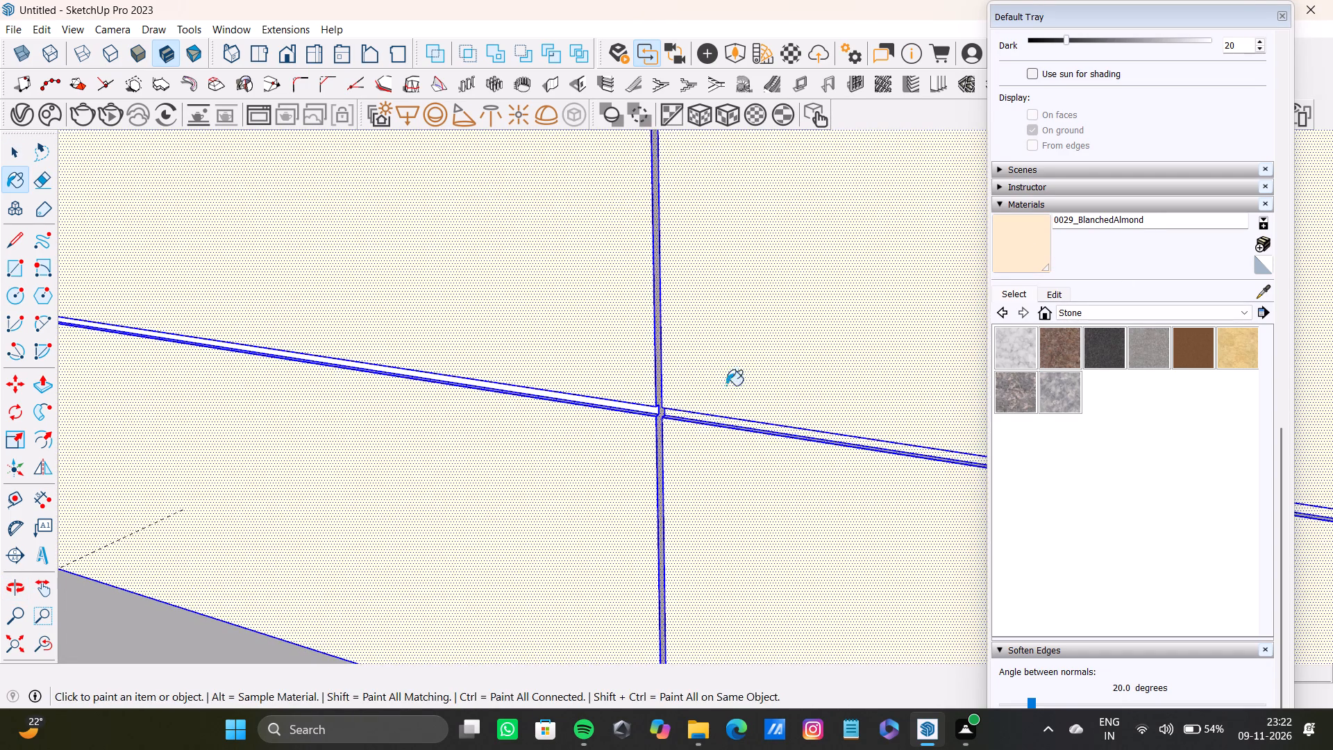
scroll(669, 455, down, 4)
middle_drag(669, 455, 818, 447)
scroll(740, 444, down, 13)
middle_drag(743, 435, 710, 348)
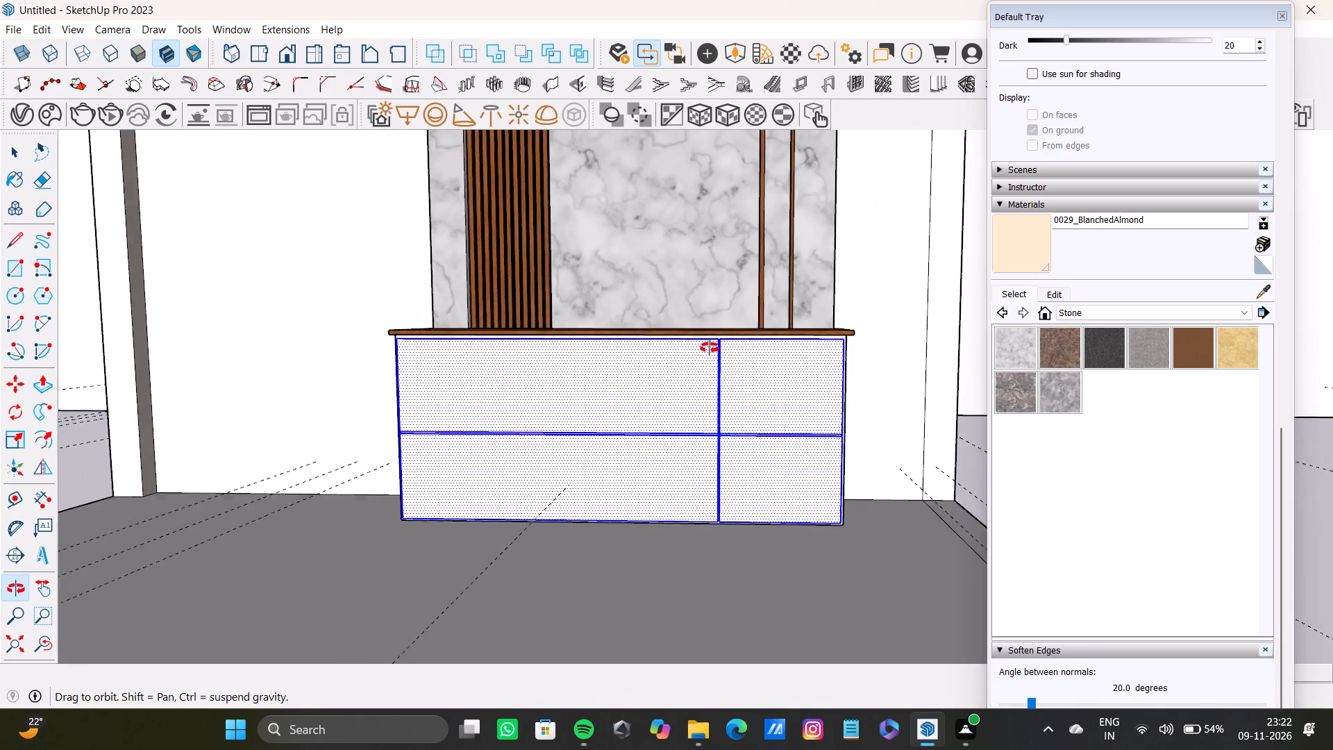
middle_drag(710, 348, 709, 348)
scroll(712, 349, up, 13)
scroll(739, 326, down, 13)
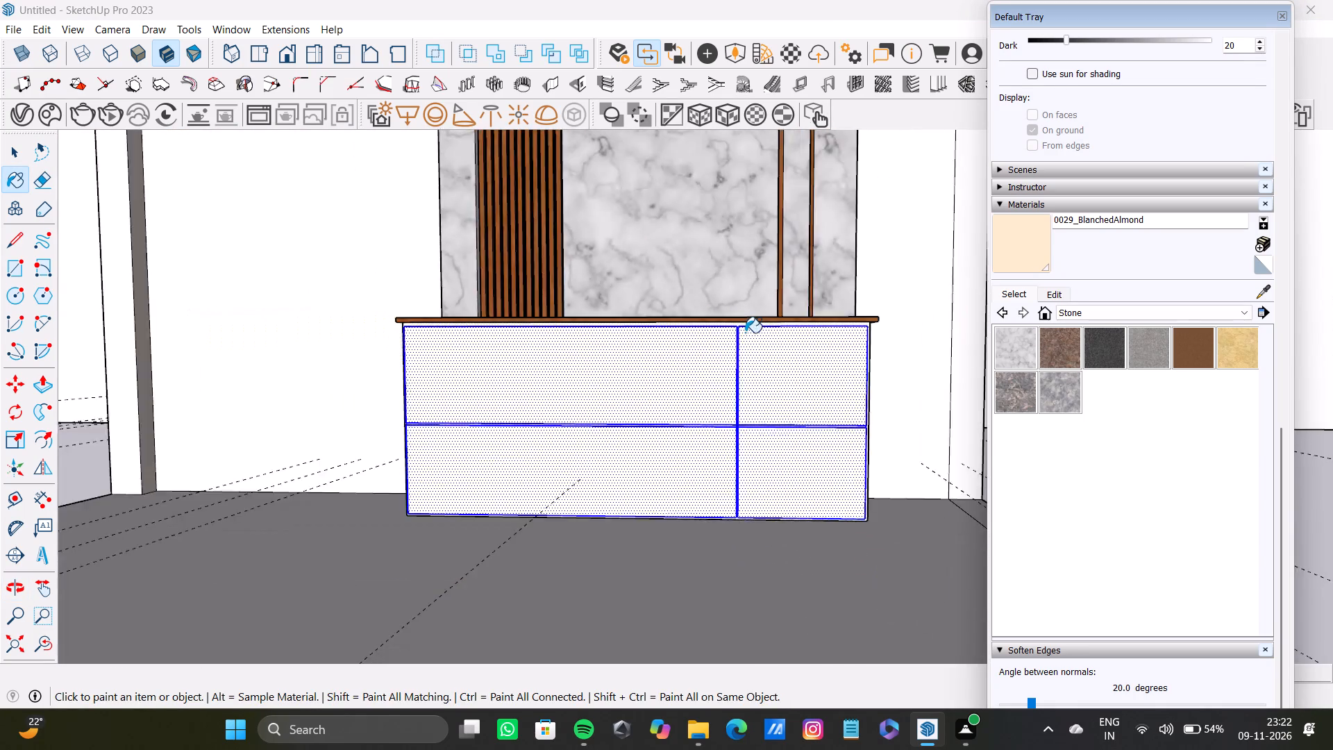
scroll(745, 333, down, 6)
key(space)
click(26, 638)
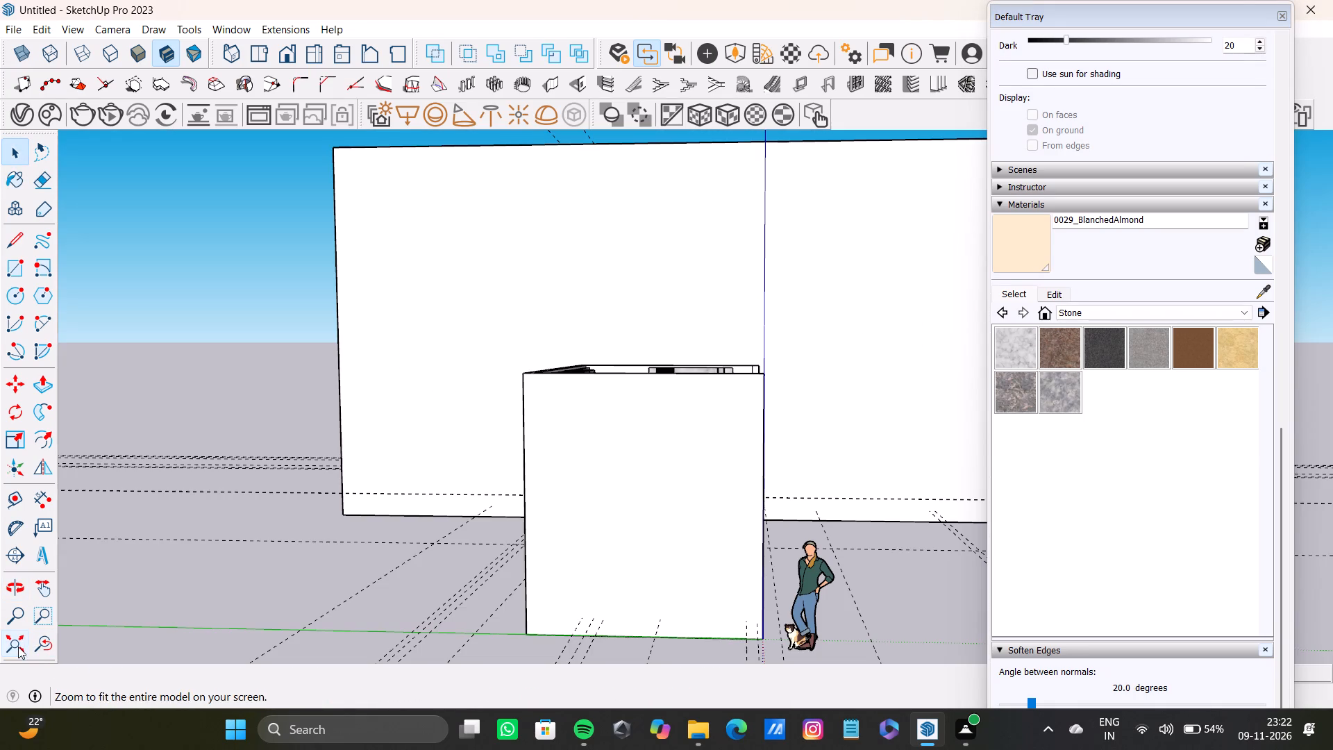
Clear the selection and select the back, upper and lower faces of the horizontal groove between the console's two narrower front panels.
click(196, 248)
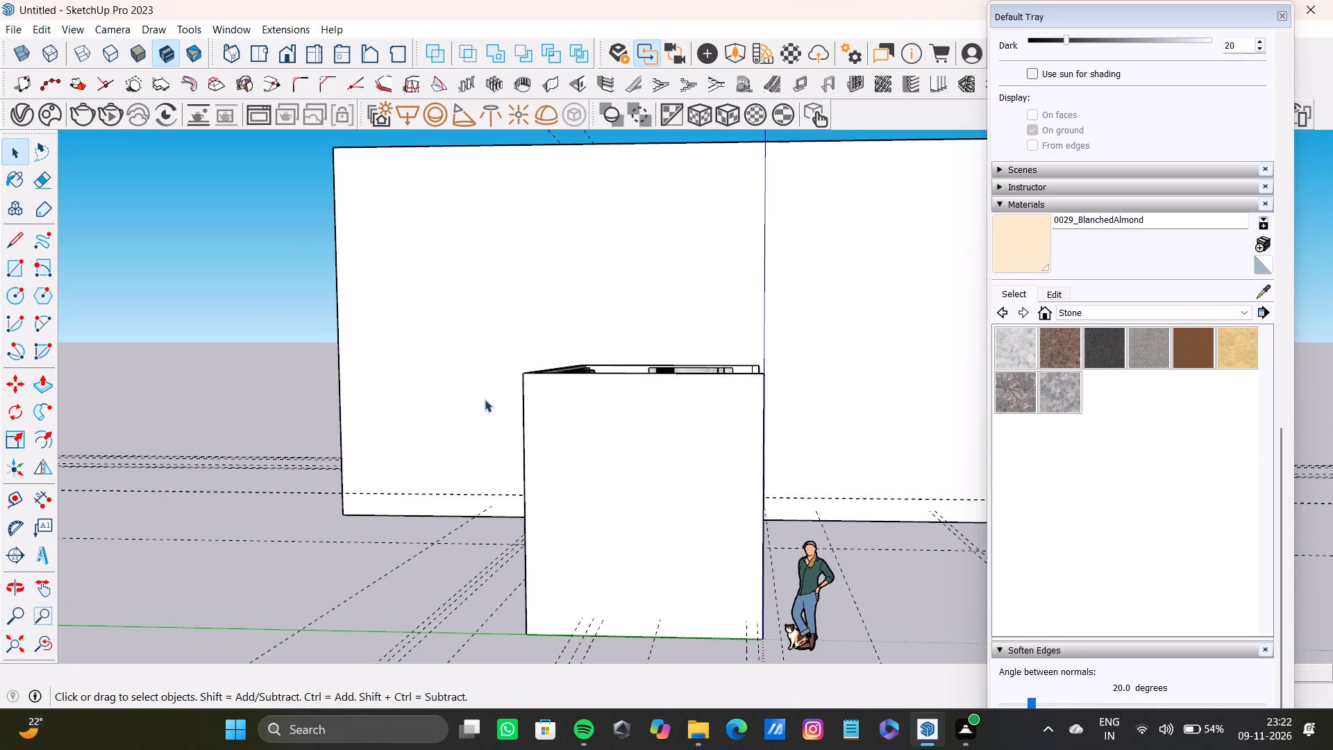
scroll(653, 513, up, 5)
middle_drag(666, 495, 262, 574)
scroll(544, 533, up, 4)
middle_drag(621, 538, 639, 454)
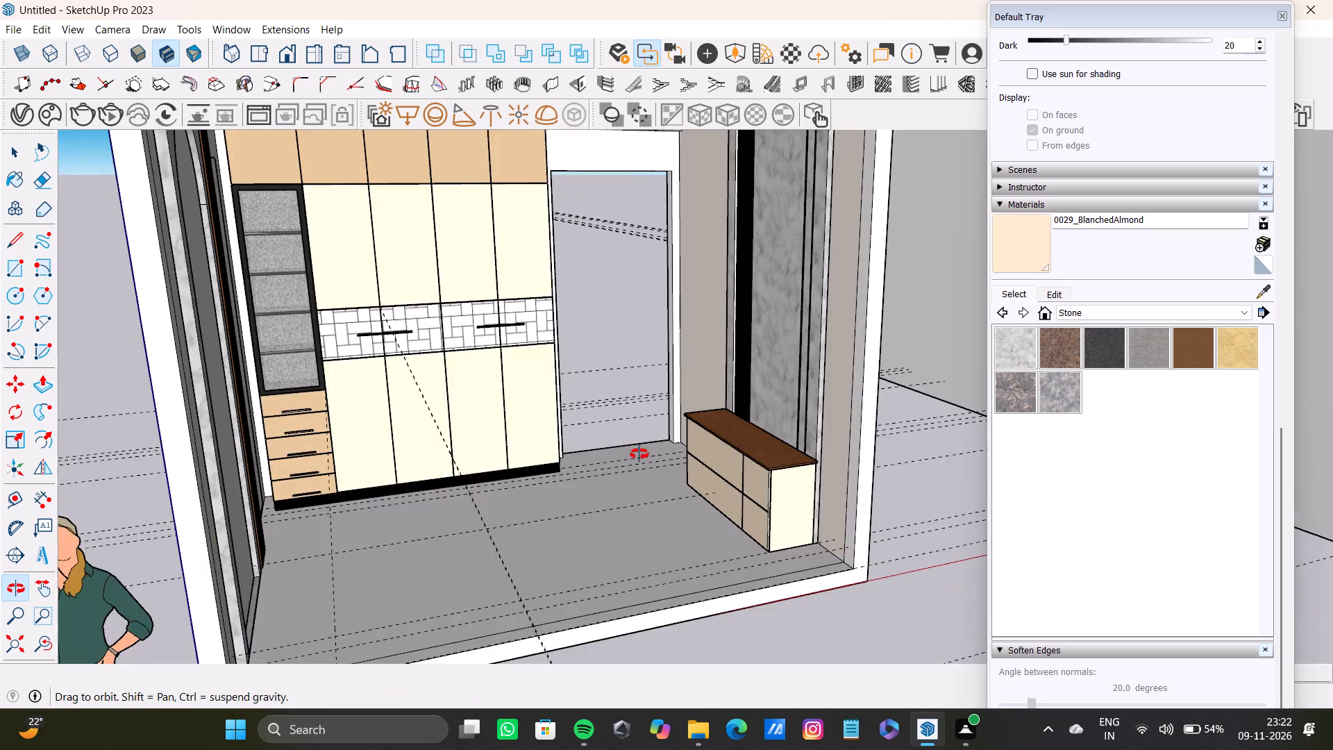
middle_drag(639, 454, 673, 477)
scroll(687, 481, up, 8)
shift+middle_drag(729, 486, 654, 426)
scroll(664, 430, up, 8)
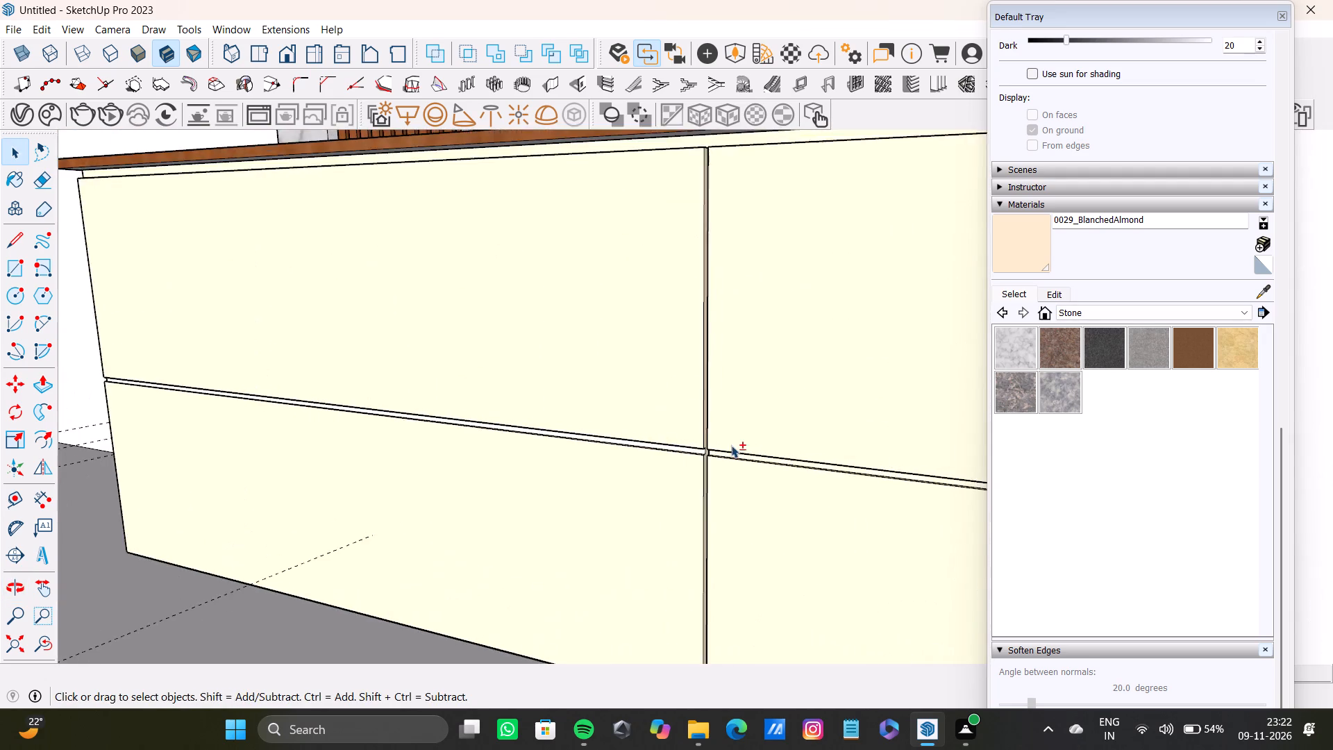
scroll(731, 445, up, 2)
shift+middle_drag(731, 445, 837, 472)
scroll(756, 456, up, 10)
shift+middle_drag(759, 451, 712, 476)
scroll(683, 528, up, 2)
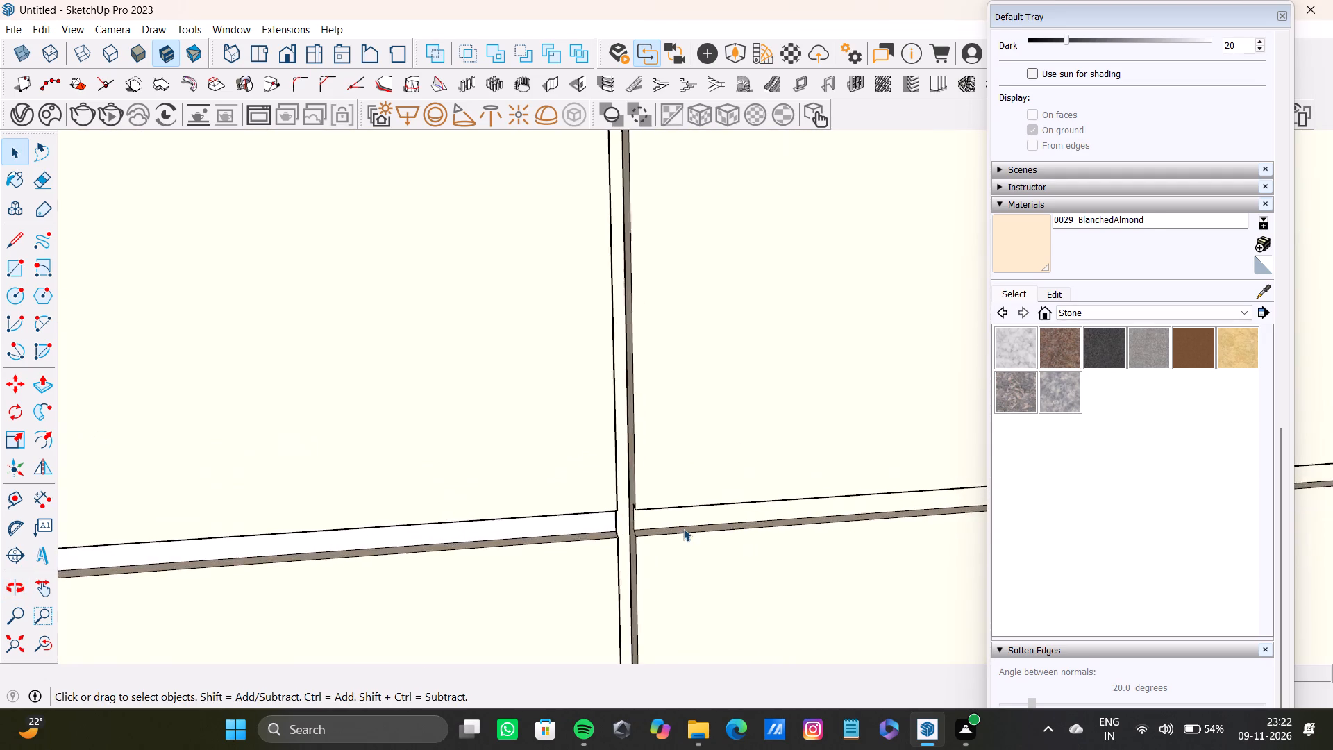
scroll(683, 528, up, 9)
shift+click(662, 510)
middle_drag(657, 513, 629, 426)
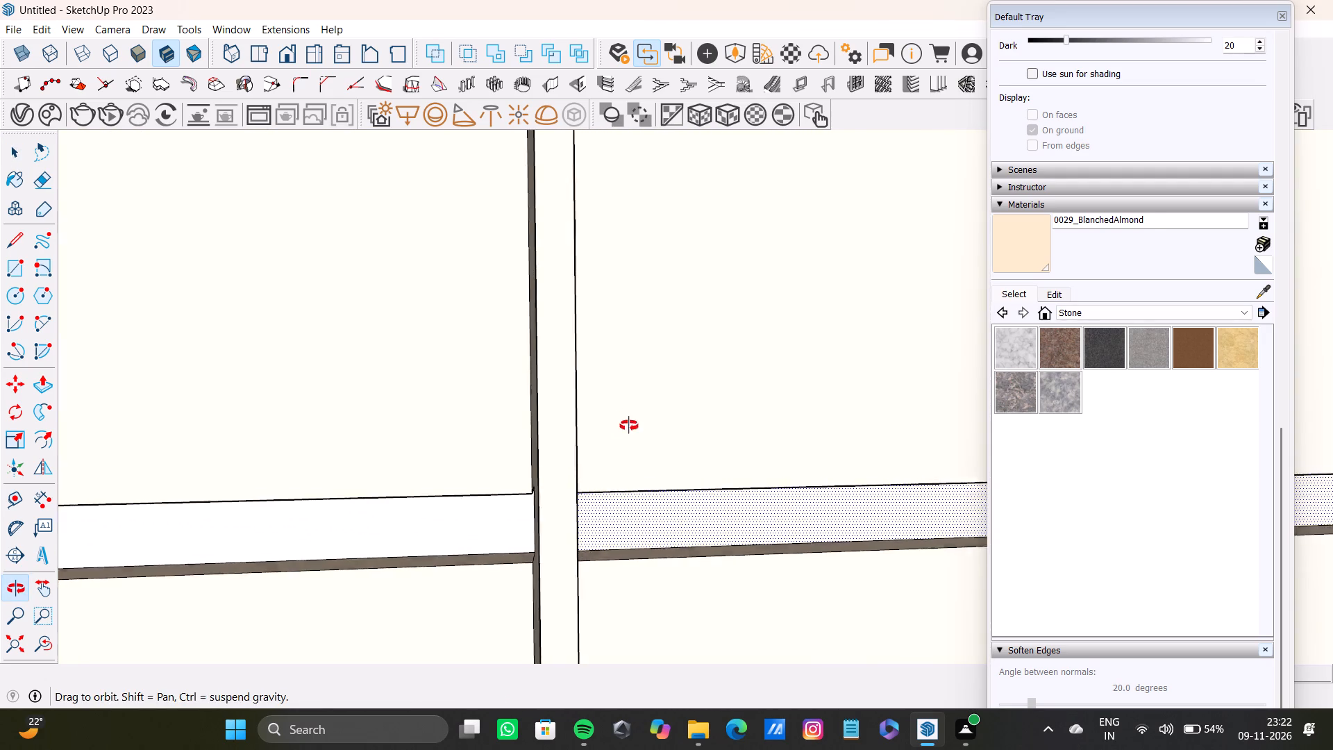
middle_drag(629, 426, 626, 417)
middle_drag(680, 597, 676, 451)
shift+click(639, 488)
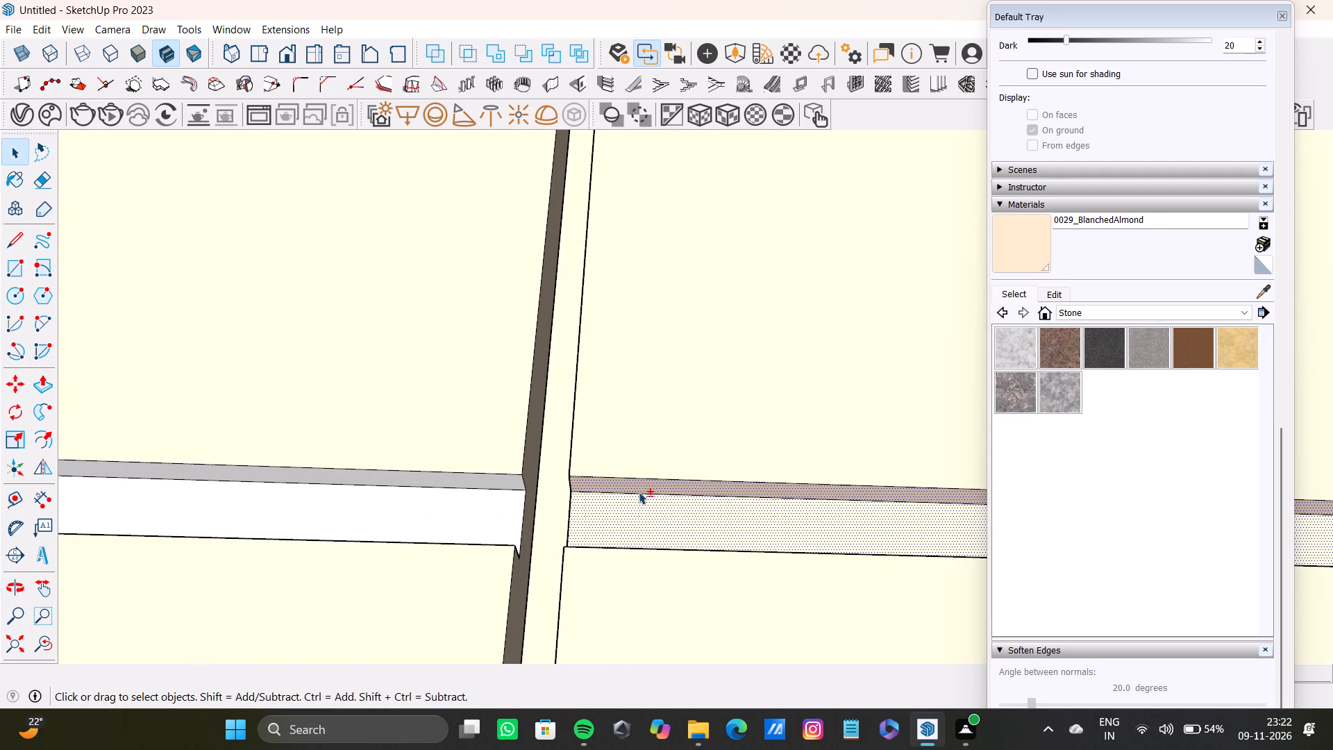
middle_drag(640, 502, 626, 728)
shift+scroll(623, 572, up, 4)
shift+click(641, 481)
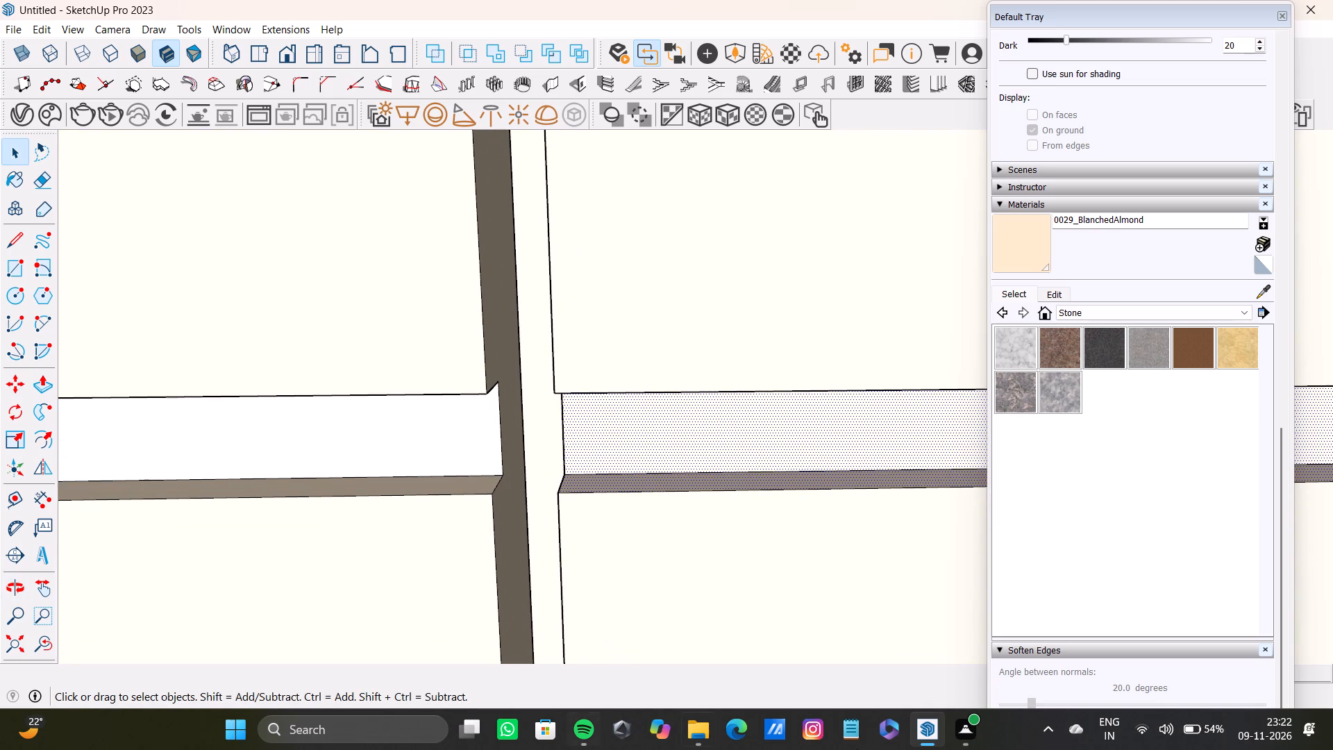
Add the back, lower and upper faces of the horizontal groove between the two wider front panels to the selection.
shift+click(472, 422)
shift+click(482, 483)
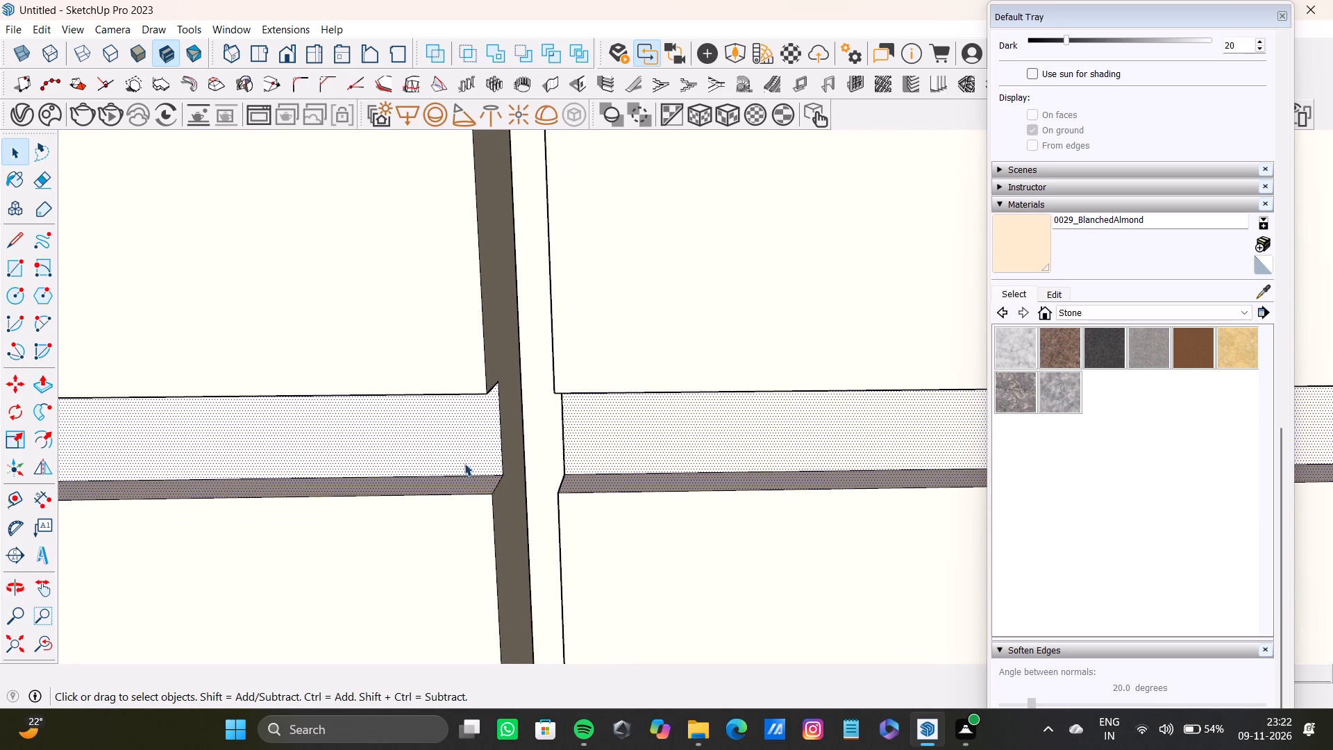
middle_drag(464, 463, 436, 354)
middle_drag(463, 467, 473, 368)
shift+scroll(473, 367, up, 4)
shift+click(479, 390)
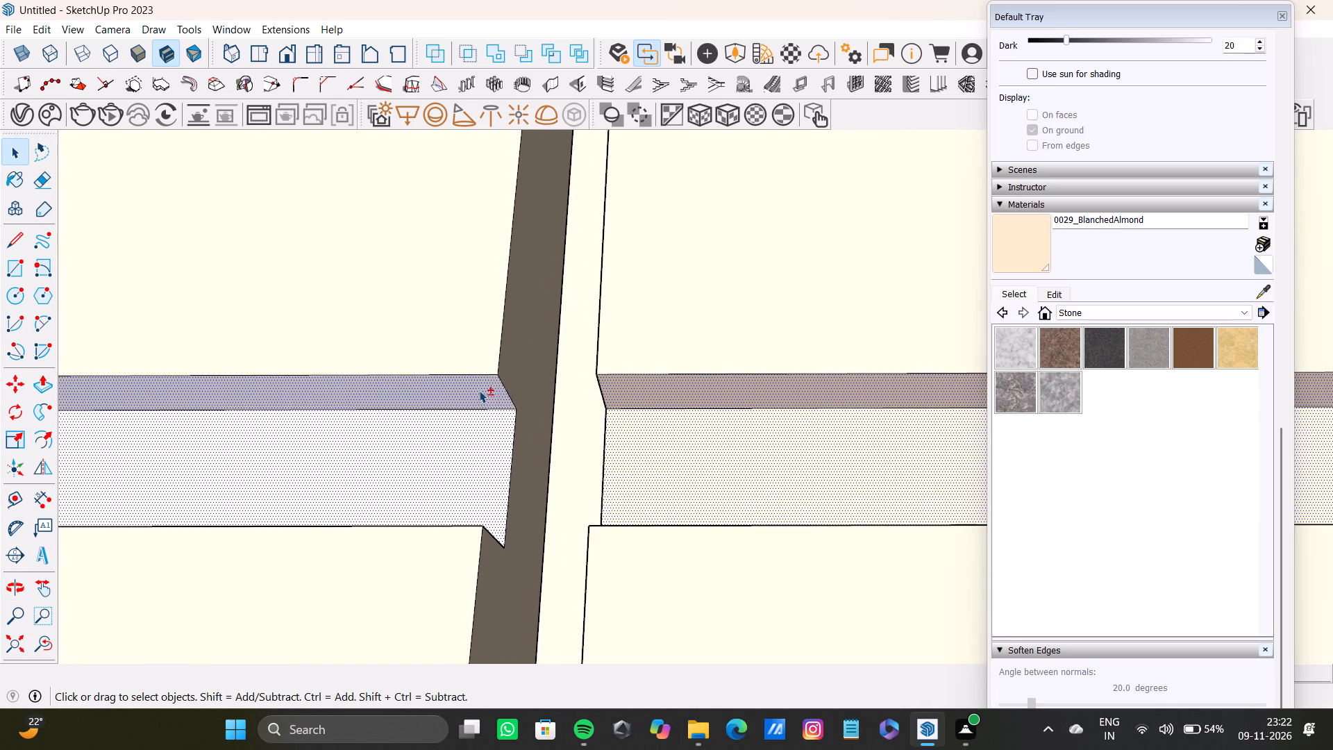
Add the inner faces of the vertical groove between the console's upper wide and narrow front panels to the selection.
shift+scroll(480, 392, down, 20)
shift+scroll(480, 392, down, 8)
shift+middle_drag(569, 420, 230, 478)
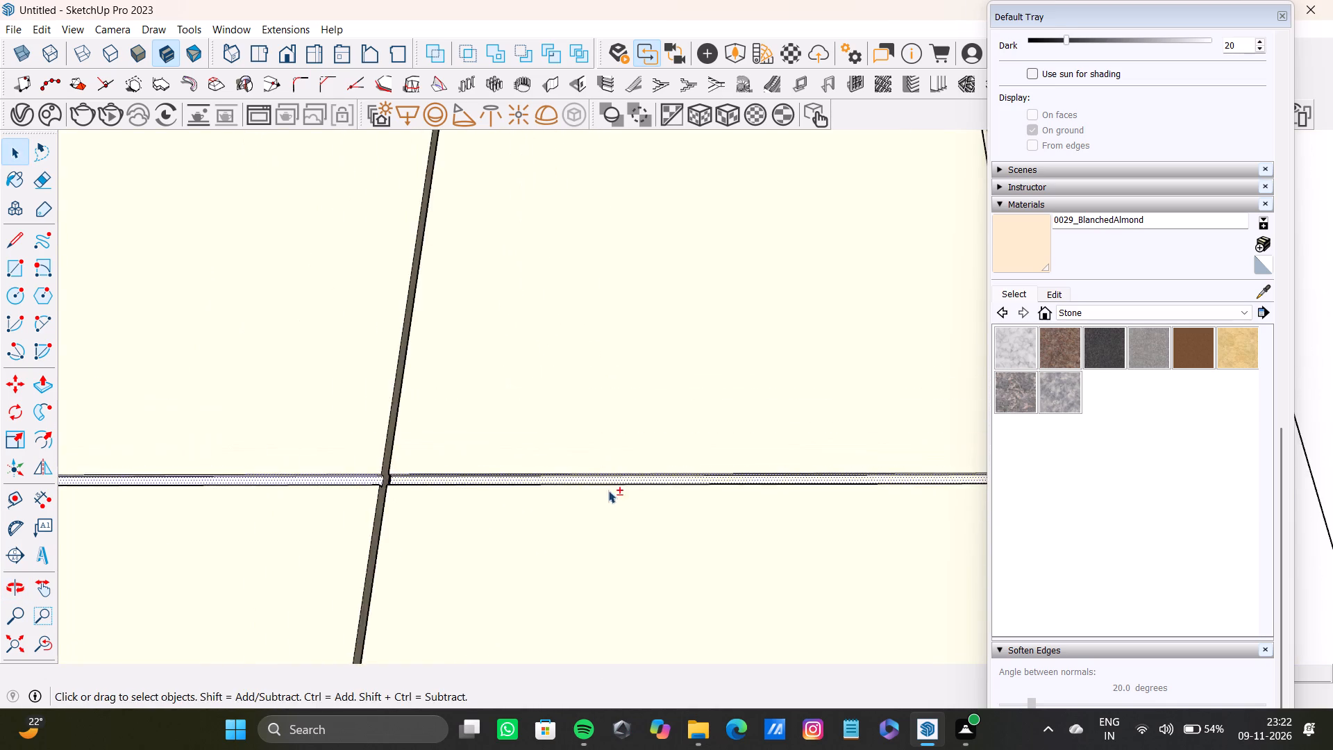
shift+middle_drag(608, 490, 753, 462)
scroll(481, 456, up, 11)
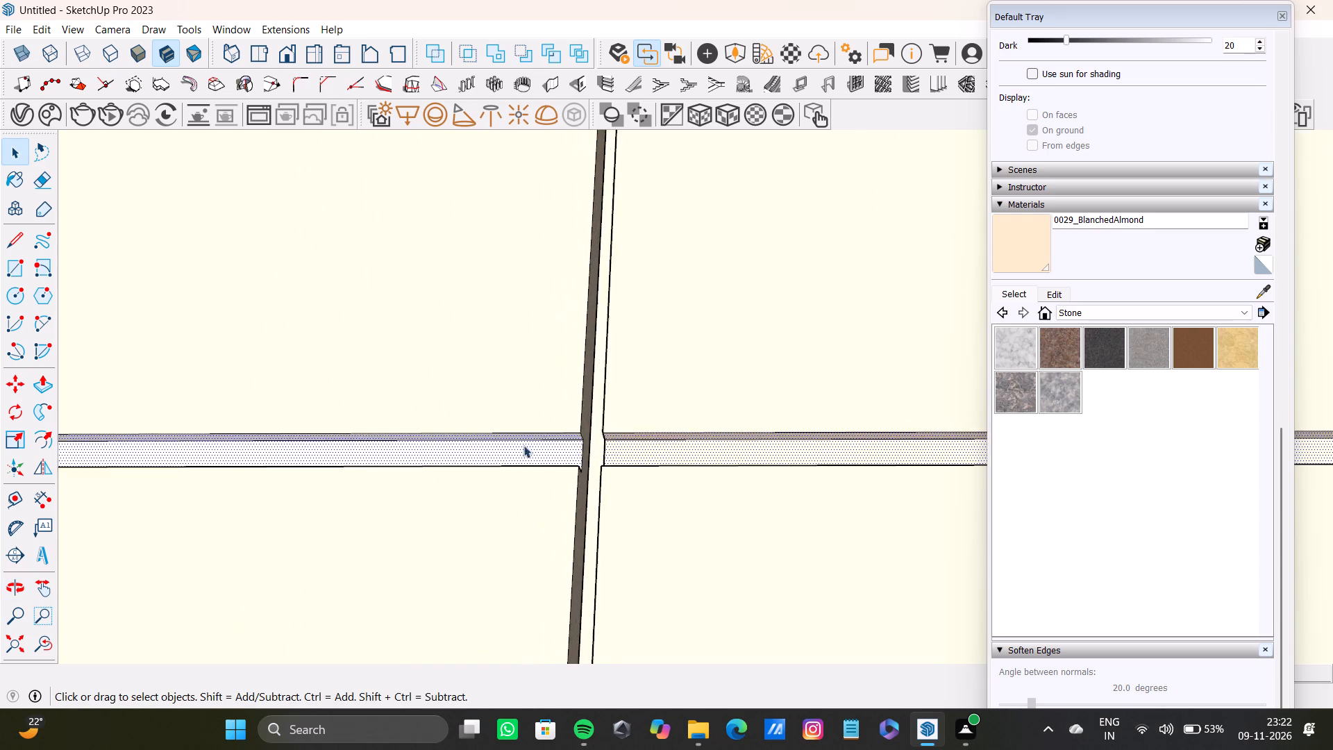
scroll(523, 445, up, 5)
middle_drag(594, 443, 569, 501)
shift+scroll(578, 426, up, 4)
shift+click(592, 399)
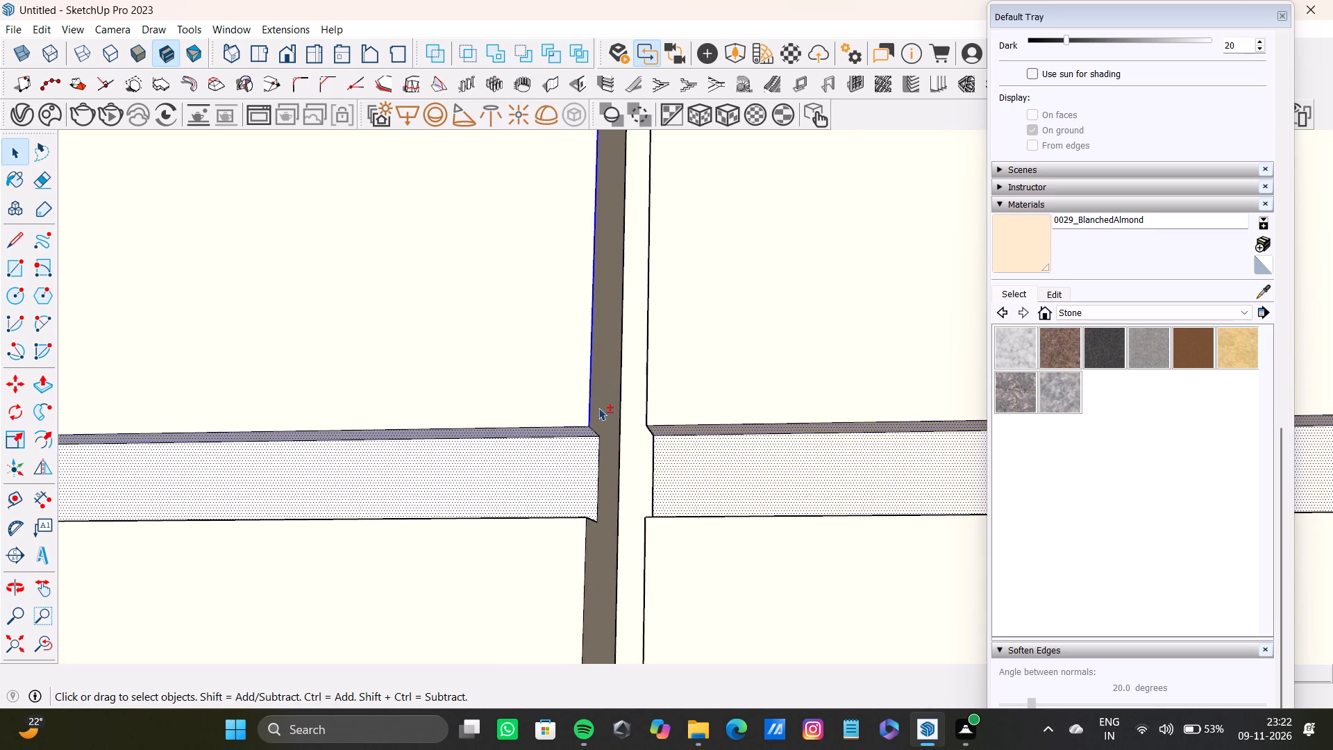
shift+click(598, 408)
shift+scroll(546, 490, down, 10)
scroll(550, 494, up, 1)
middle_drag(551, 496, 731, 526)
shift+scroll(522, 447, up, 4)
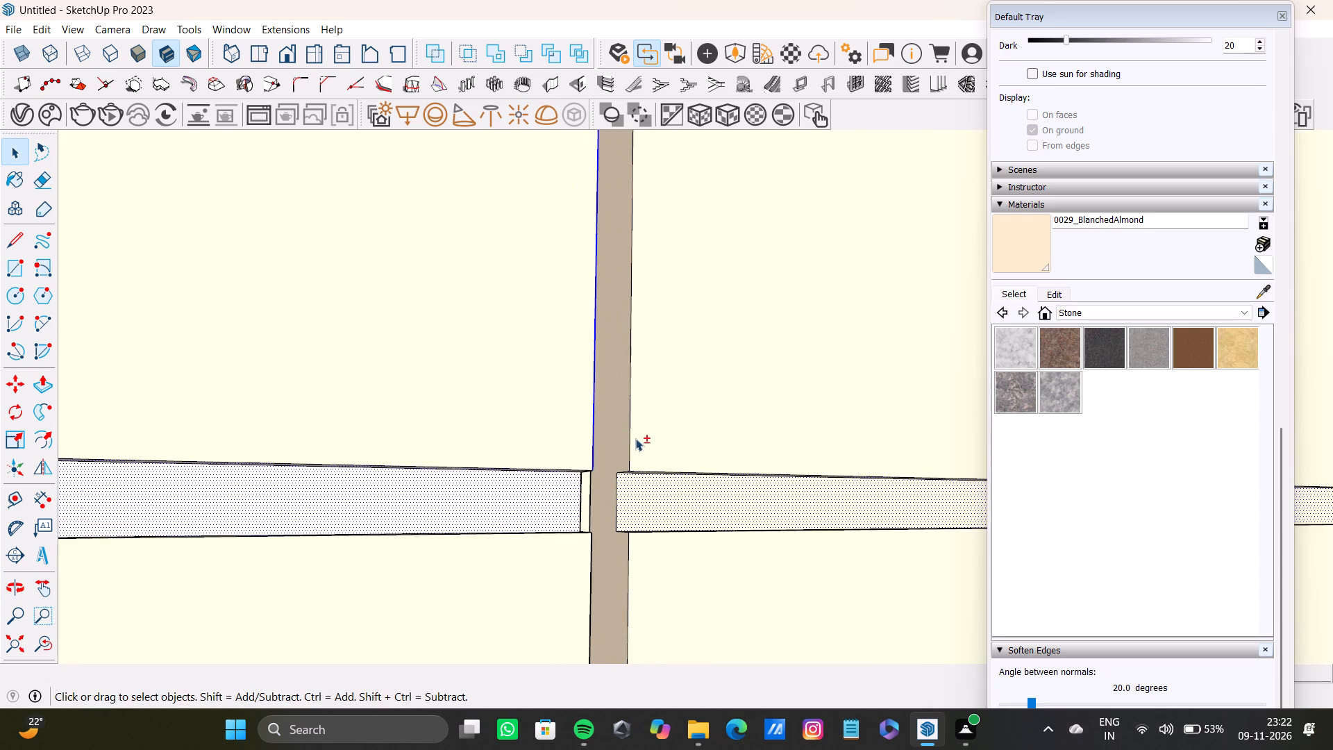
shift+click(617, 443)
Add the front panels' upper and lower side edge faces and the groove end between them at the slatted end to the selection.
shift+scroll(603, 453, down, 20)
shift+scroll(603, 453, down, 3)
shift+scroll(478, 483, up, 1)
shift+middle_drag(478, 487, 630, 481)
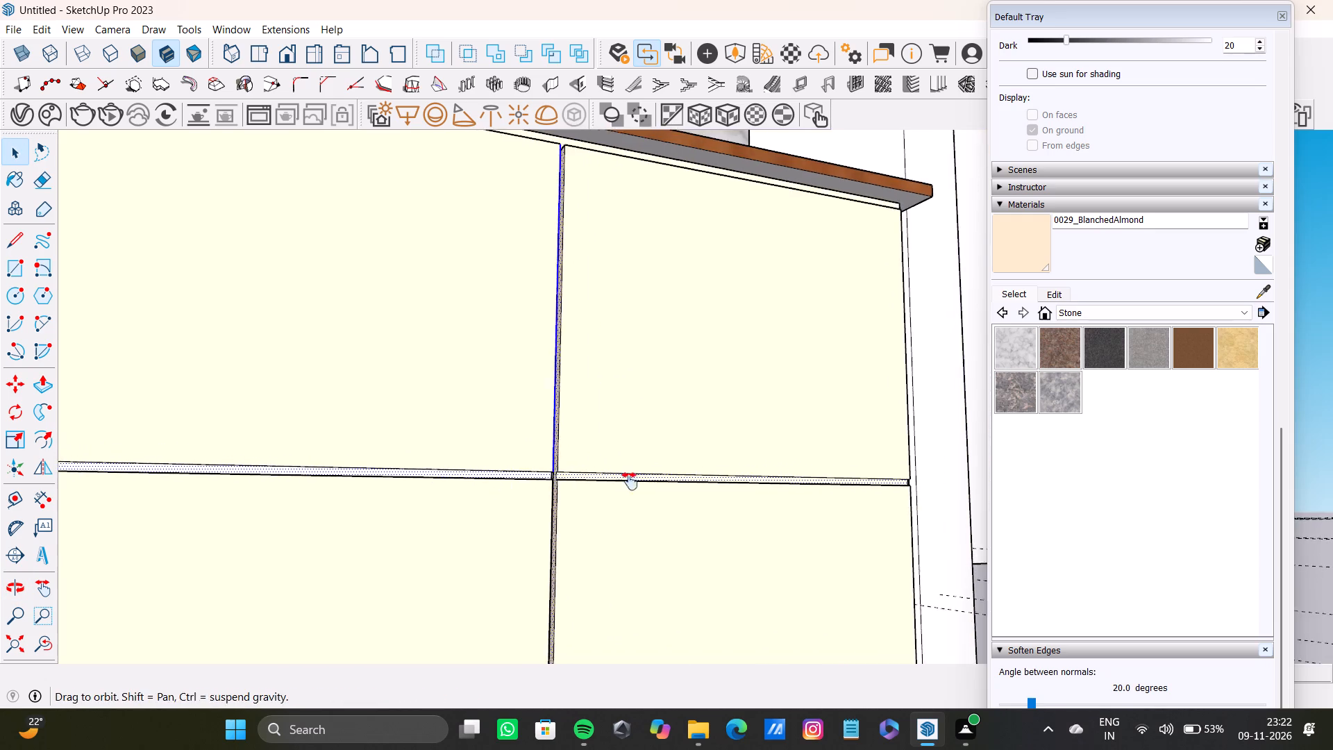
shift+middle_drag(630, 481, 657, 474)
shift+scroll(308, 462, down, 5)
shift+middle_drag(305, 469, 539, 456)
shift+middle_drag(194, 456, 526, 460)
shift+scroll(218, 454, down, 6)
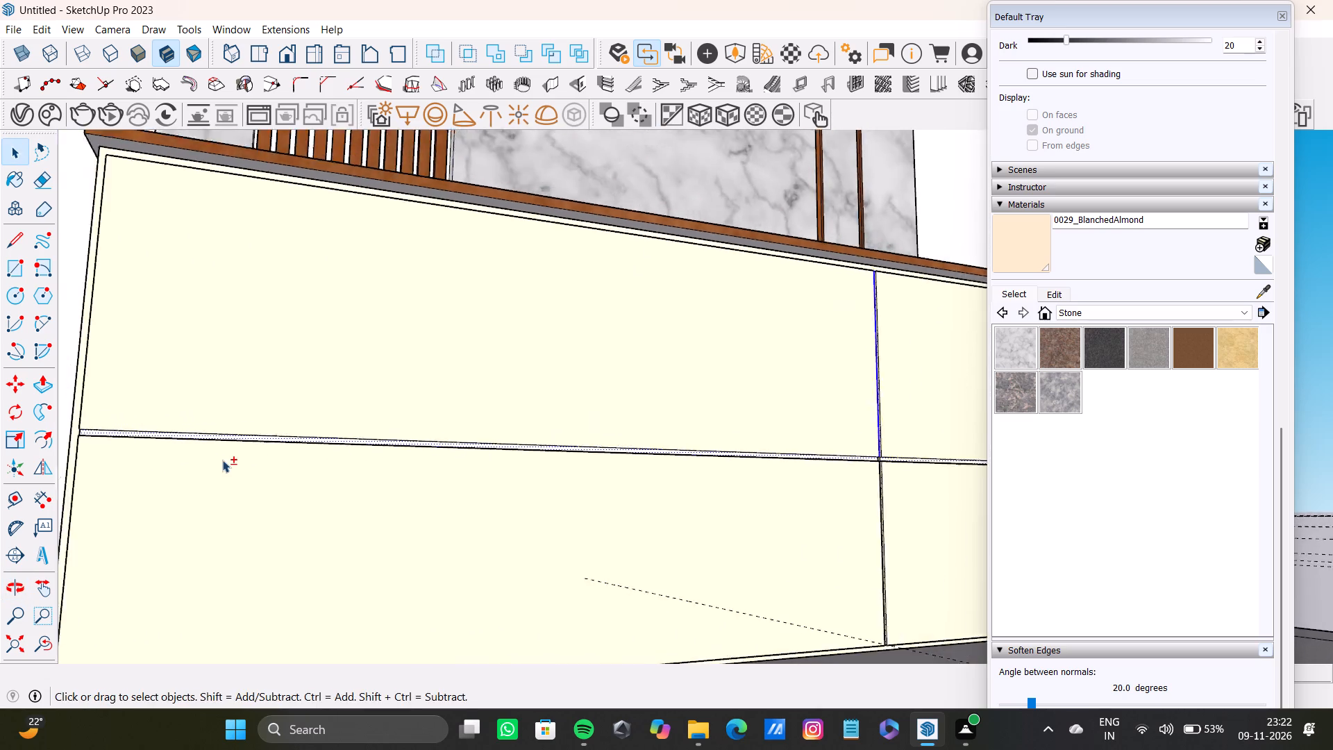
shift+scroll(222, 460, down, 3)
shift+middle_drag(229, 463, 589, 500)
scroll(370, 422, up, 11)
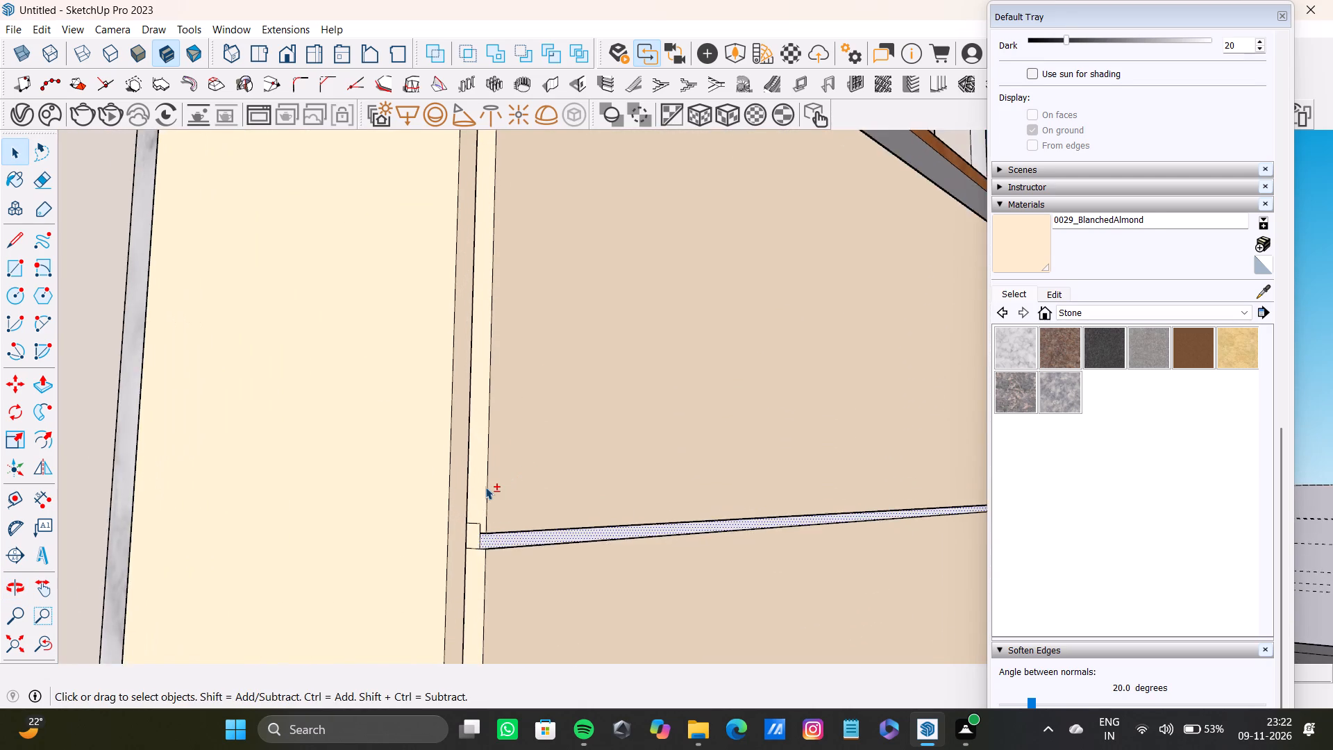
scroll(485, 487, up, 3)
shift+click(470, 494)
shift+click(466, 559)
shift+click(474, 595)
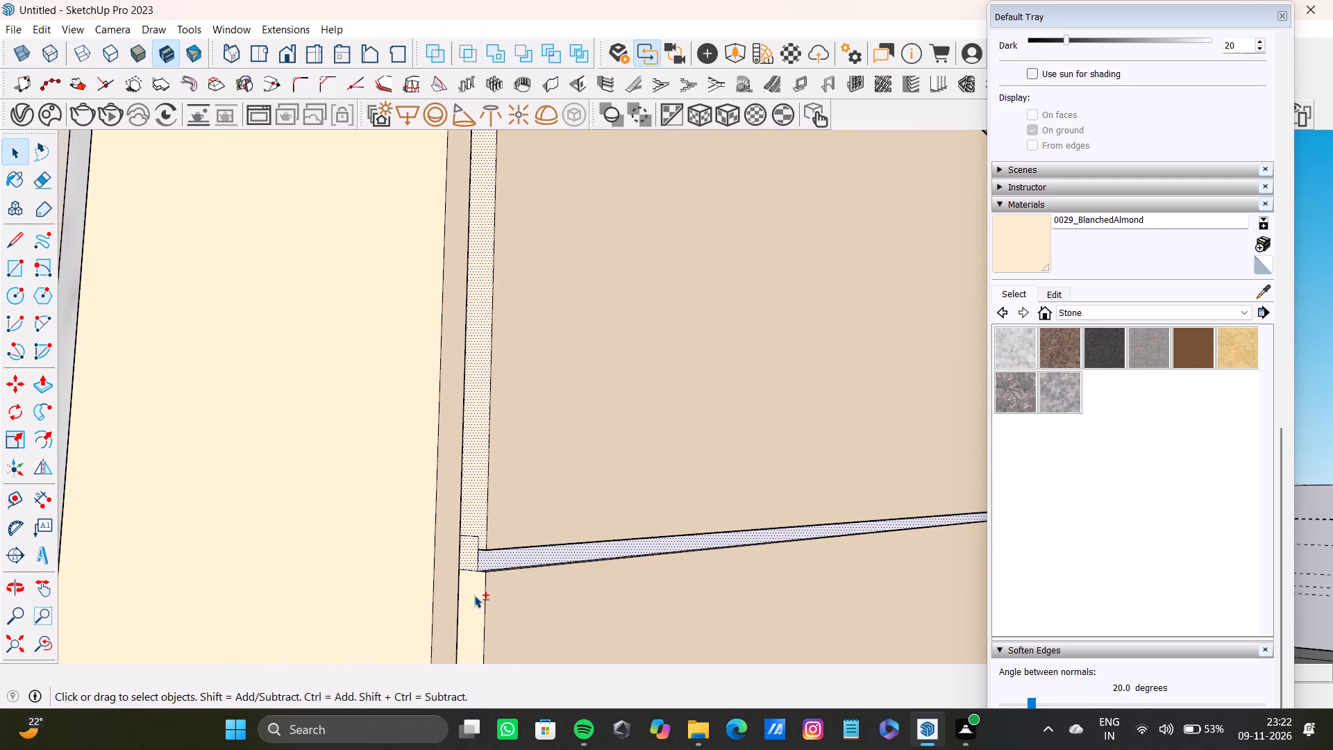
Add the top edge face of the upper wide front panel, just beneath the wood slab, to the selection.
shift+scroll(476, 574, down, 15)
shift+middle_drag(594, 565, 564, 707)
scroll(467, 513, up, 2)
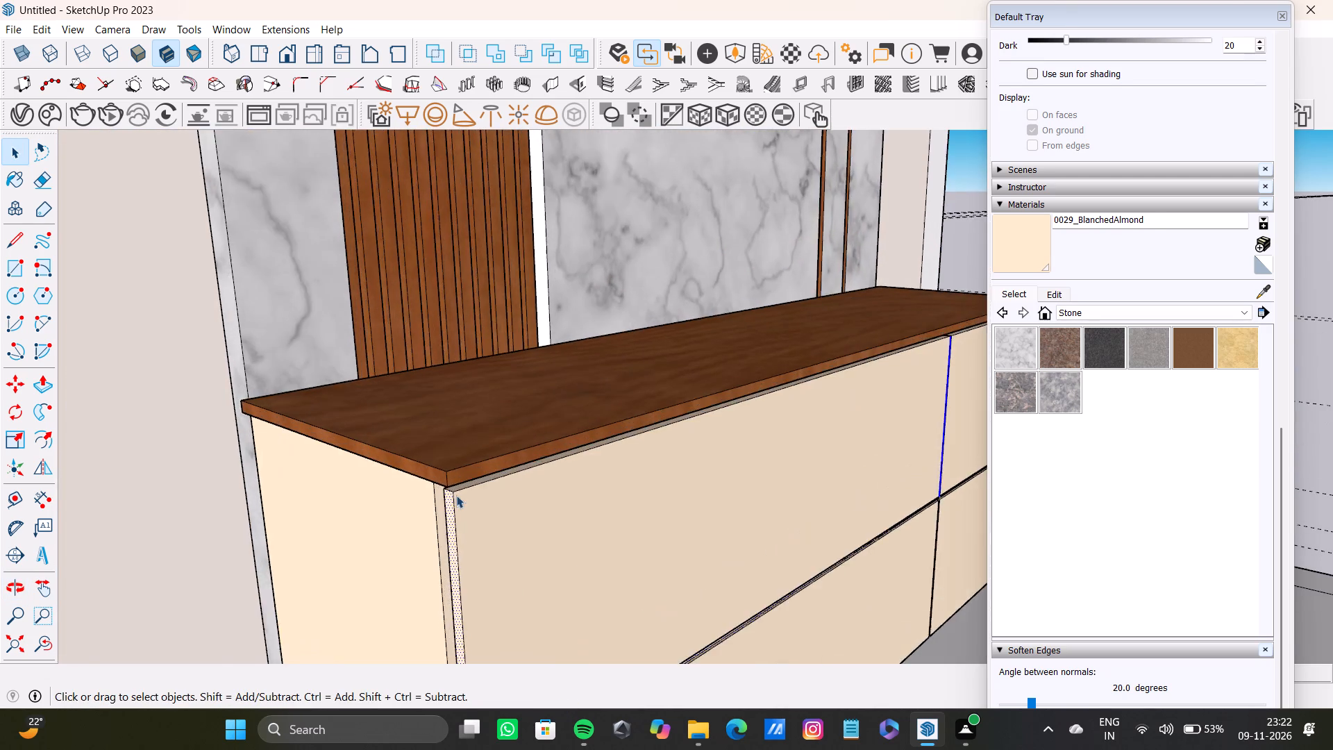
scroll(456, 495, up, 19)
shift+click(468, 471)
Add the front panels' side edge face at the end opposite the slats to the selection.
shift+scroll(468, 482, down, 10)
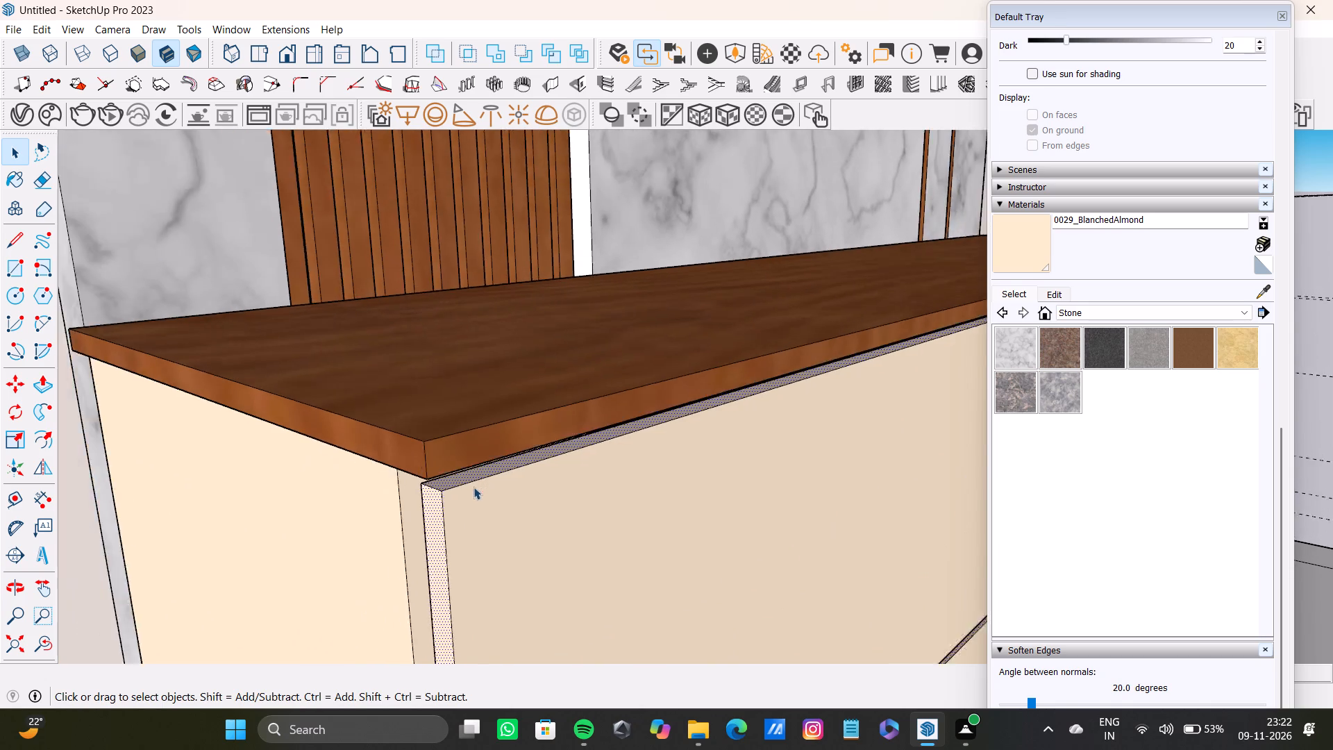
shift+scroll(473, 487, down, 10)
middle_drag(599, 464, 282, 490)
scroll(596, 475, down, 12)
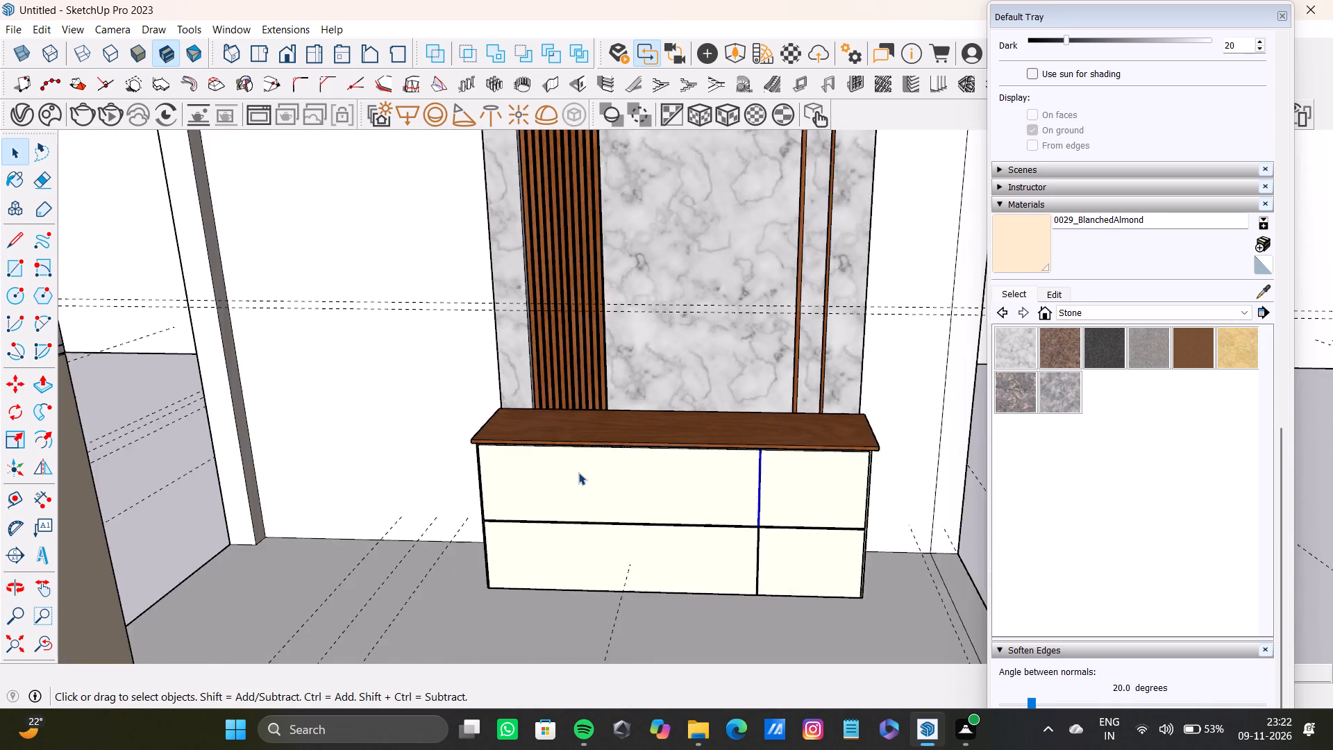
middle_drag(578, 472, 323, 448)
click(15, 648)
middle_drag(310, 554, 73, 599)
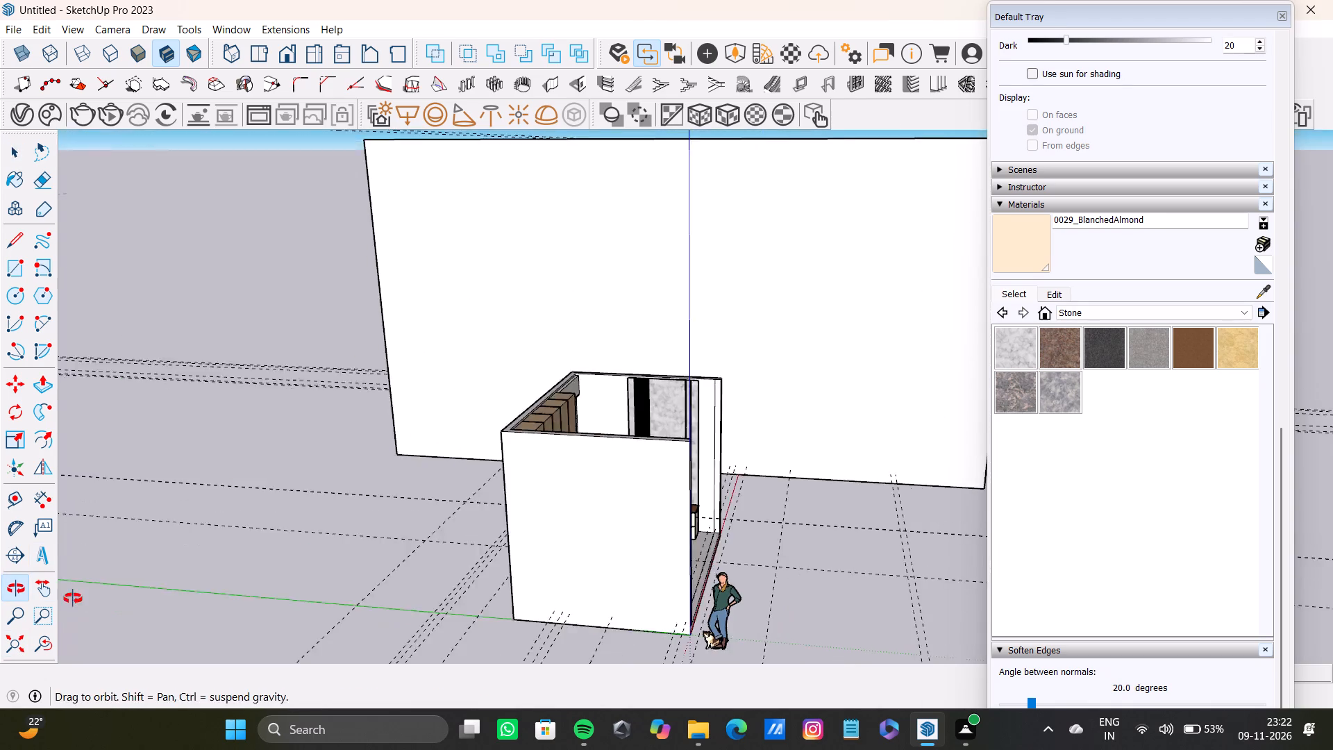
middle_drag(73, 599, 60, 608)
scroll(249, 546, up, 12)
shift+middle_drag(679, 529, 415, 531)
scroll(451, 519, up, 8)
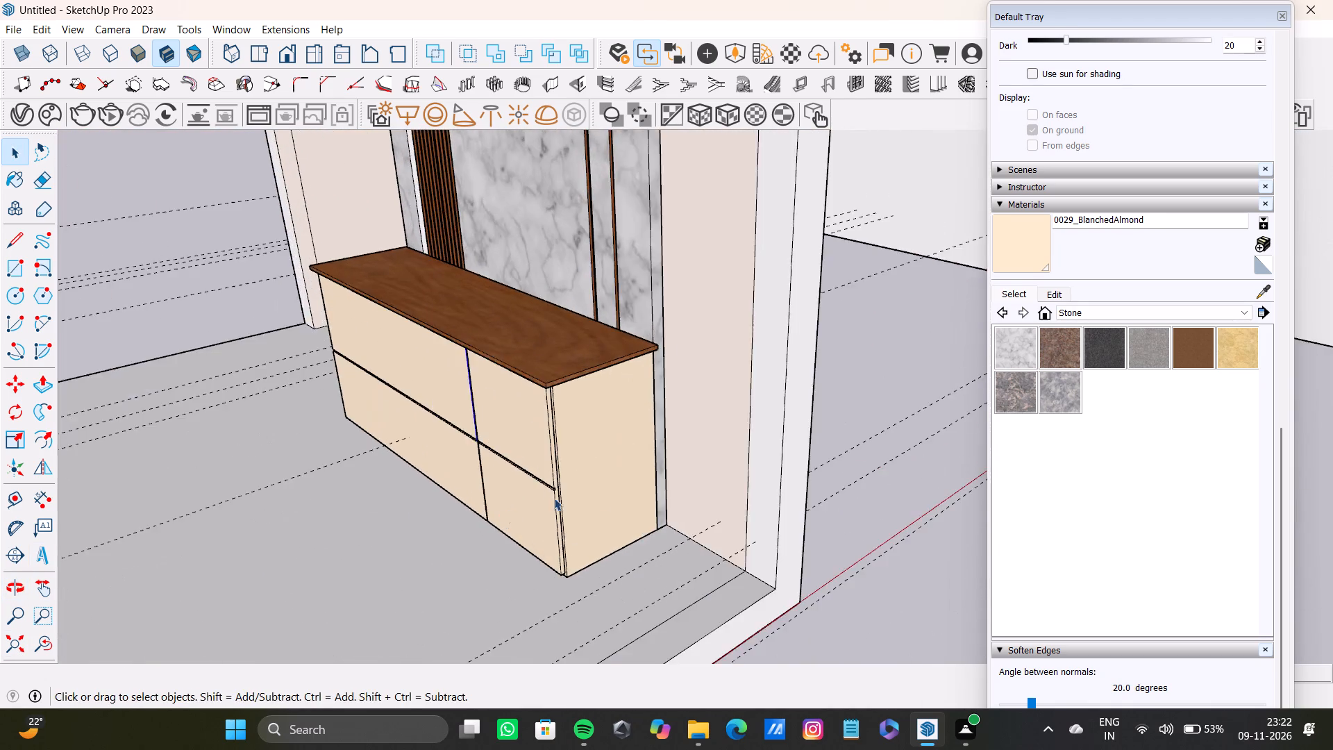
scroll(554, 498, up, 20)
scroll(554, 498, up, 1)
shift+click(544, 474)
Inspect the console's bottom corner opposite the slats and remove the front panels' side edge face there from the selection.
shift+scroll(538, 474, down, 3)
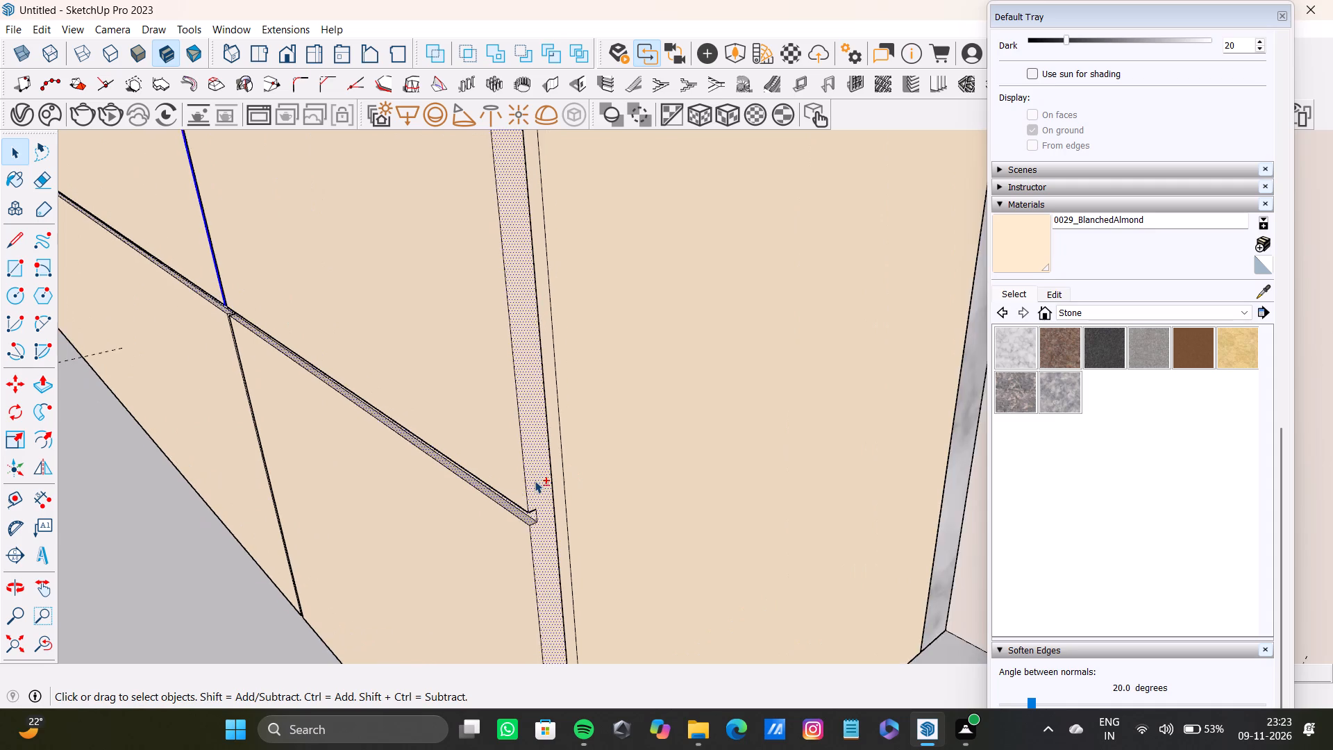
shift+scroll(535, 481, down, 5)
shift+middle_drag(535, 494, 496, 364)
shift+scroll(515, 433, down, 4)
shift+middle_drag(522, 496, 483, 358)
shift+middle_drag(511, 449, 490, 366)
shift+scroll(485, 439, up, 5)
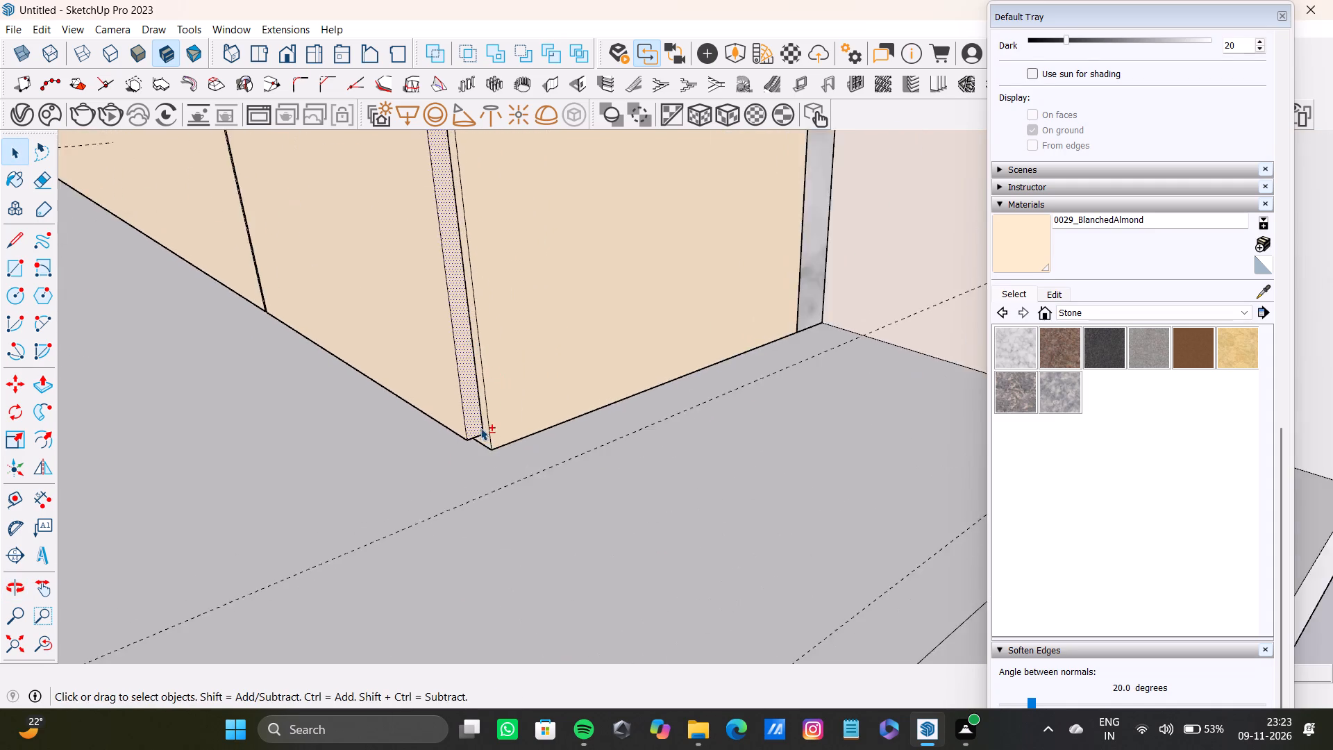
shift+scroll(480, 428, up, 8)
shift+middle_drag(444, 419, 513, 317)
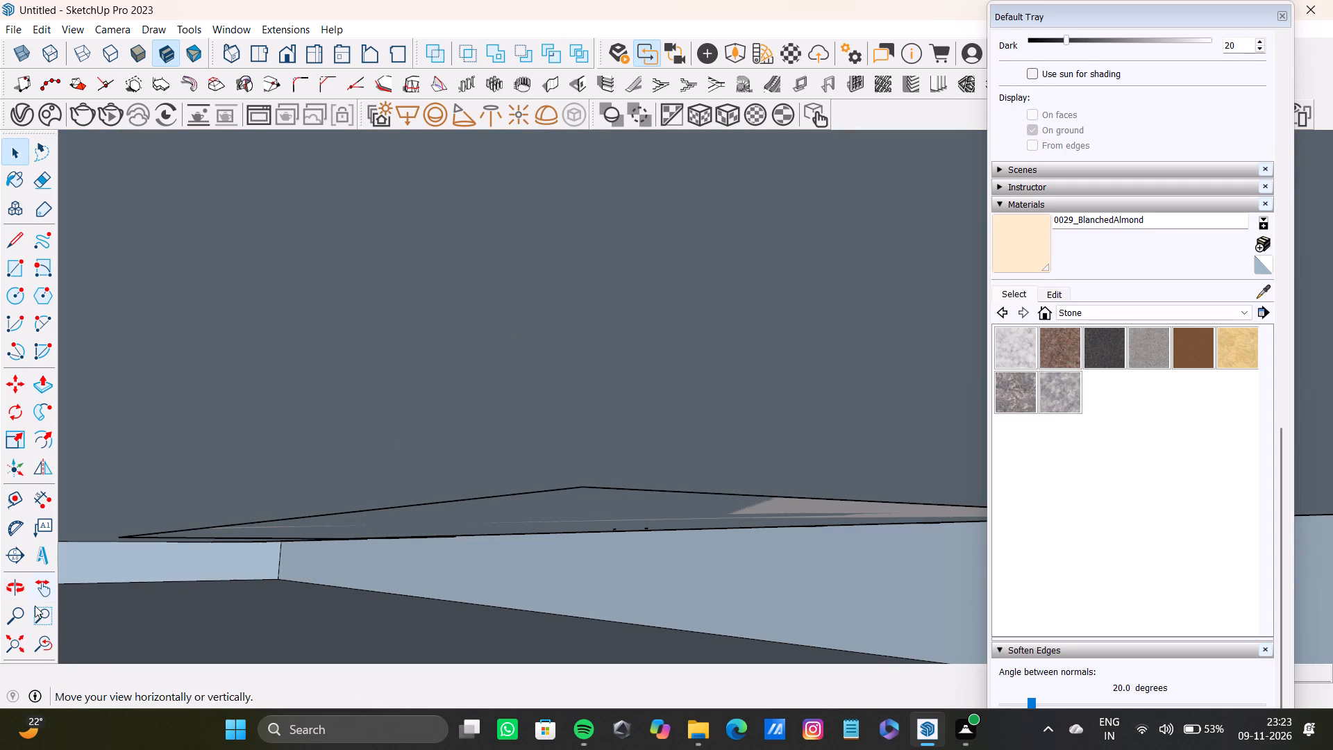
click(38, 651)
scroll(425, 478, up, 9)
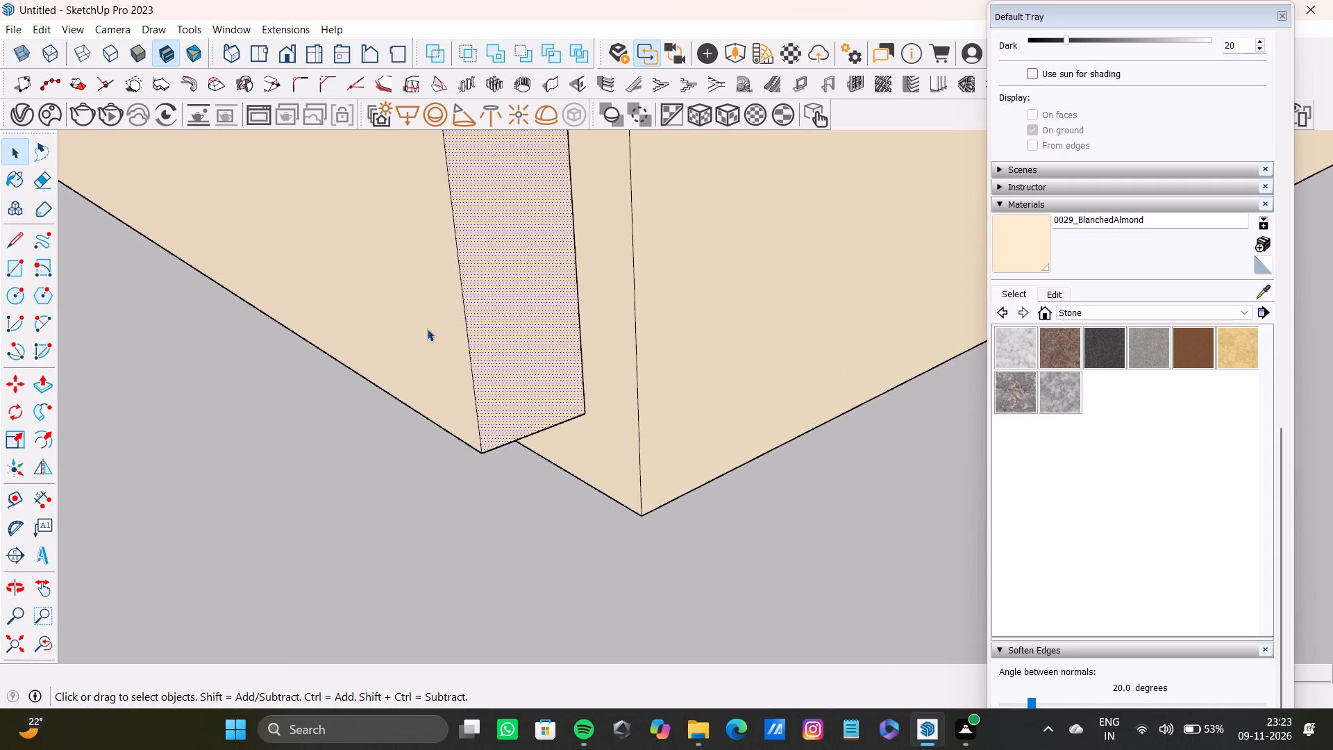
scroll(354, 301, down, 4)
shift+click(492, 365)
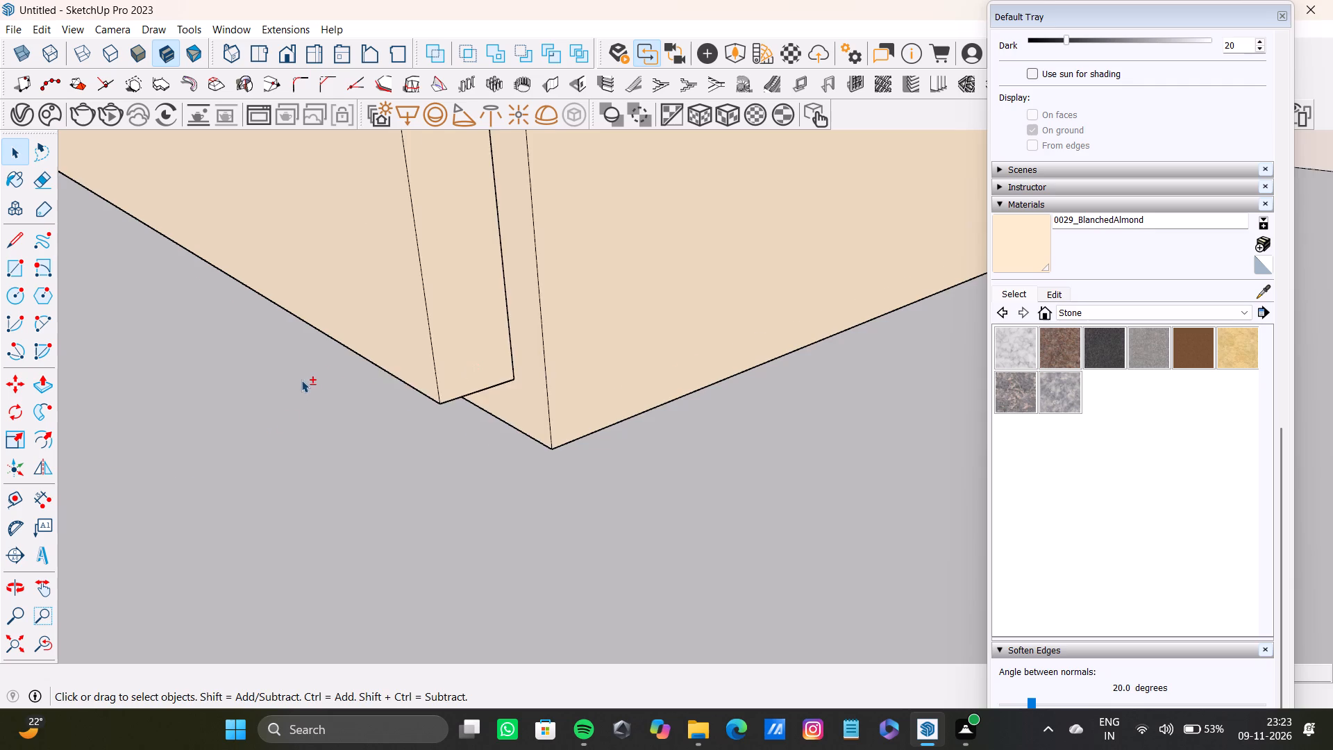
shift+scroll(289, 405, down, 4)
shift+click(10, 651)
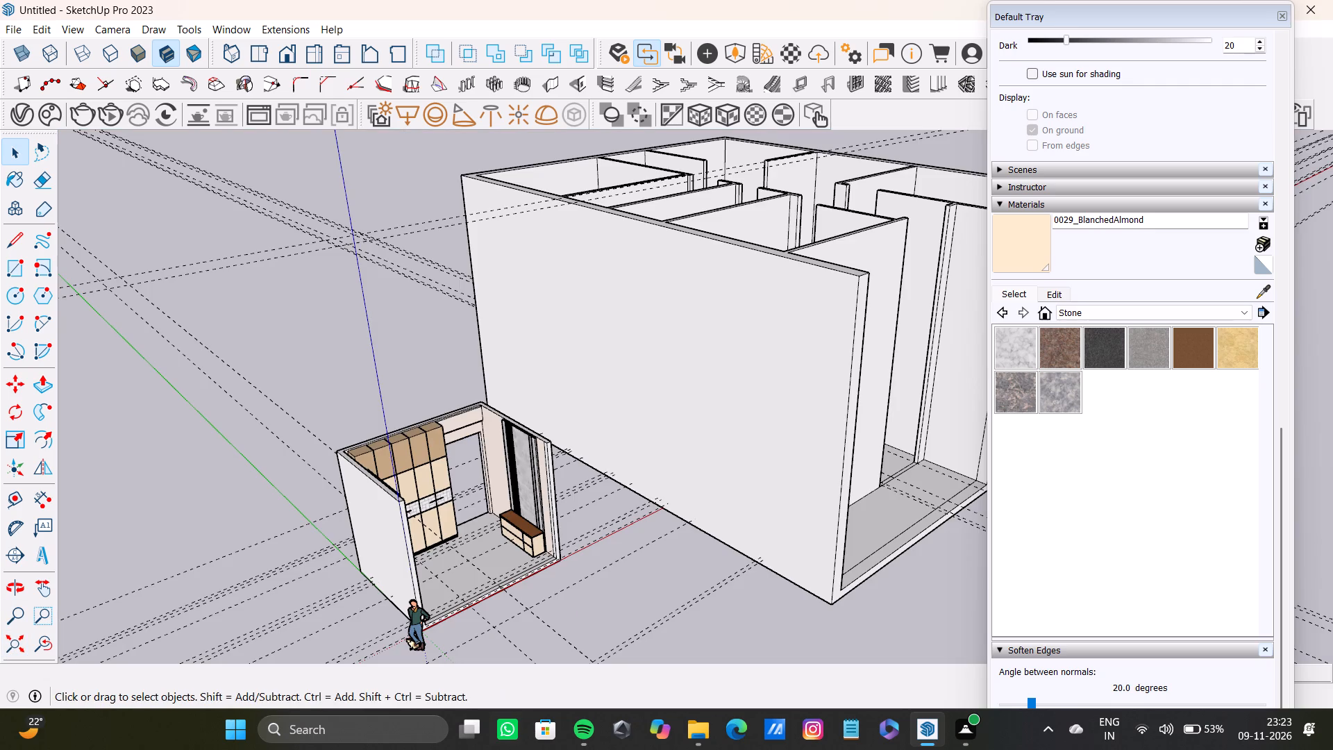
Zoom in on the upper wide front panel and include its top edge face, beneath the wood slab, in the selection.
scroll(534, 553, up, 20)
scroll(534, 553, up, 9)
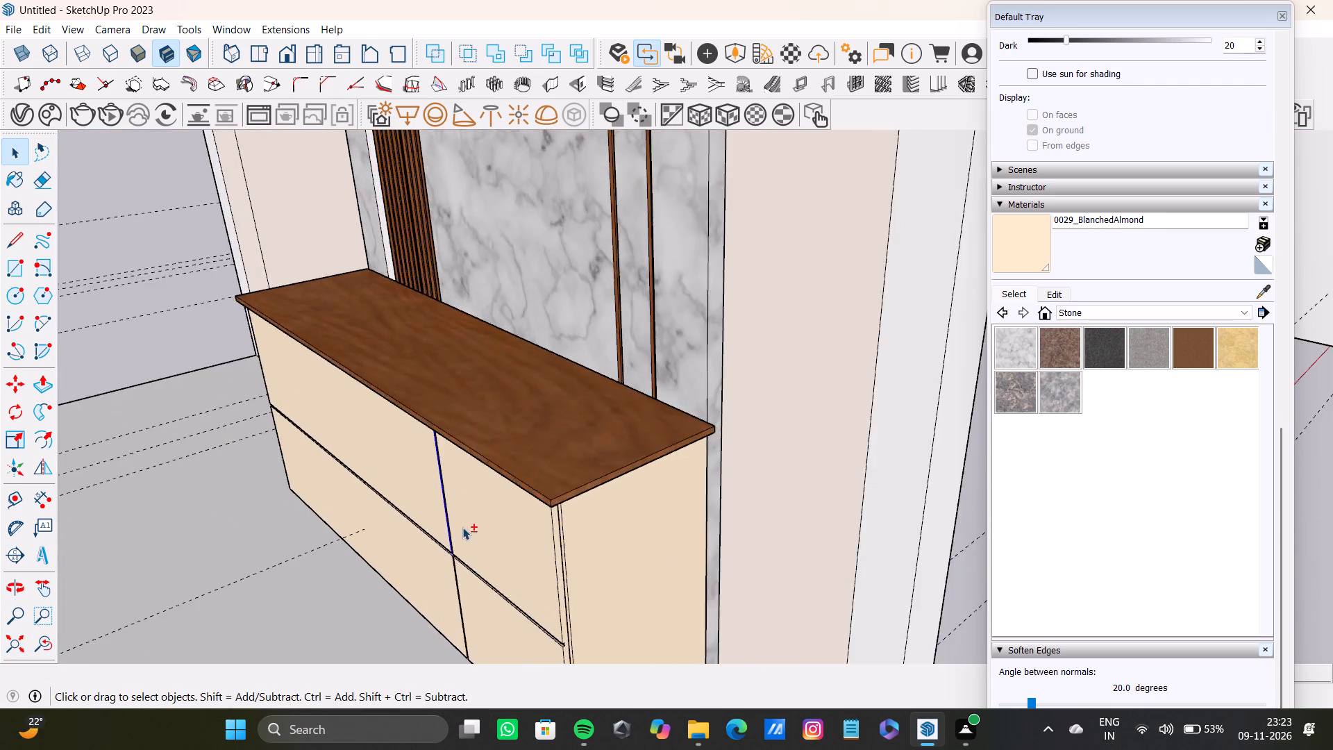
scroll(462, 527, up, 8)
middle_drag(441, 528, 800, 496)
shift+middle_drag(701, 424, 708, 497)
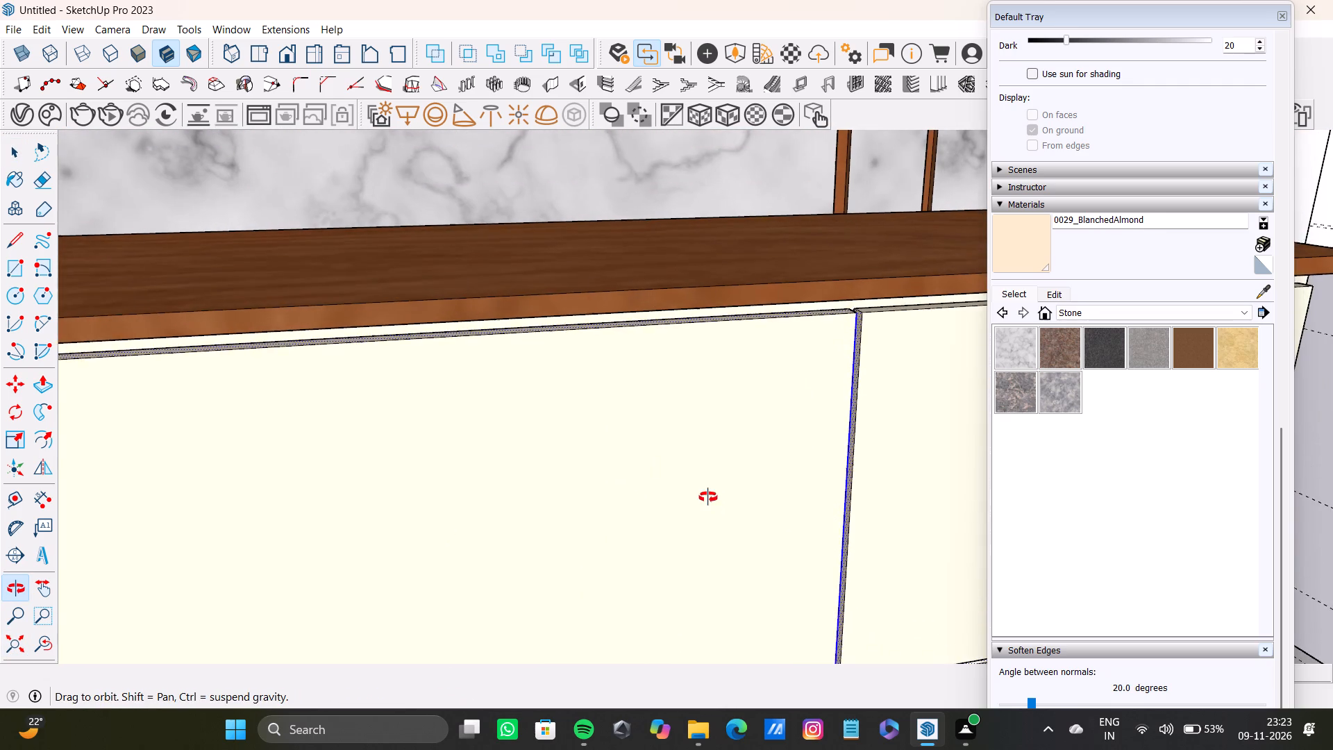
shift+middle_drag(708, 497, 709, 520)
shift+scroll(789, 383, up, 10)
shift+click(848, 285)
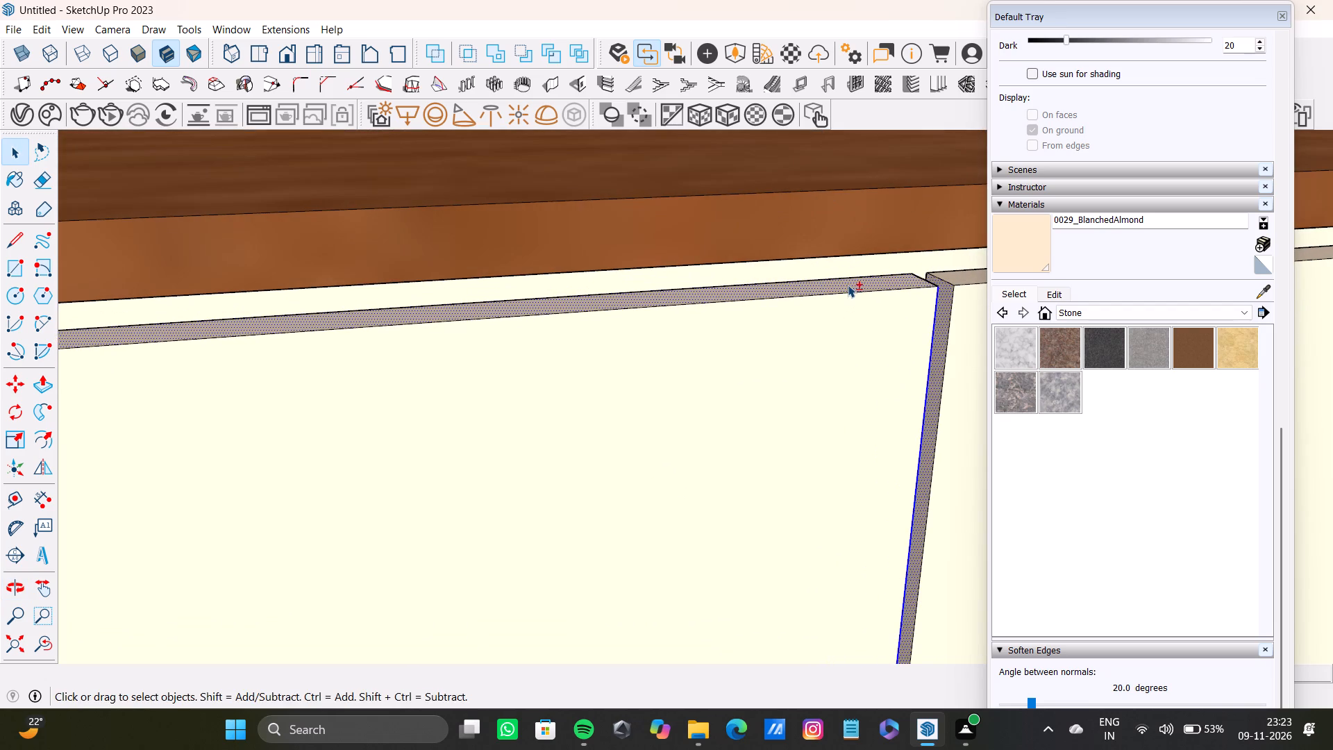
Include the upper wide front panel's side edge face at the slatted end and its adjoining top edge face in the selection.
shift+scroll(803, 422, down, 20)
shift+scroll(803, 422, down, 1)
shift+middle_drag(584, 524, 841, 399)
shift+middle_drag(502, 453, 545, 450)
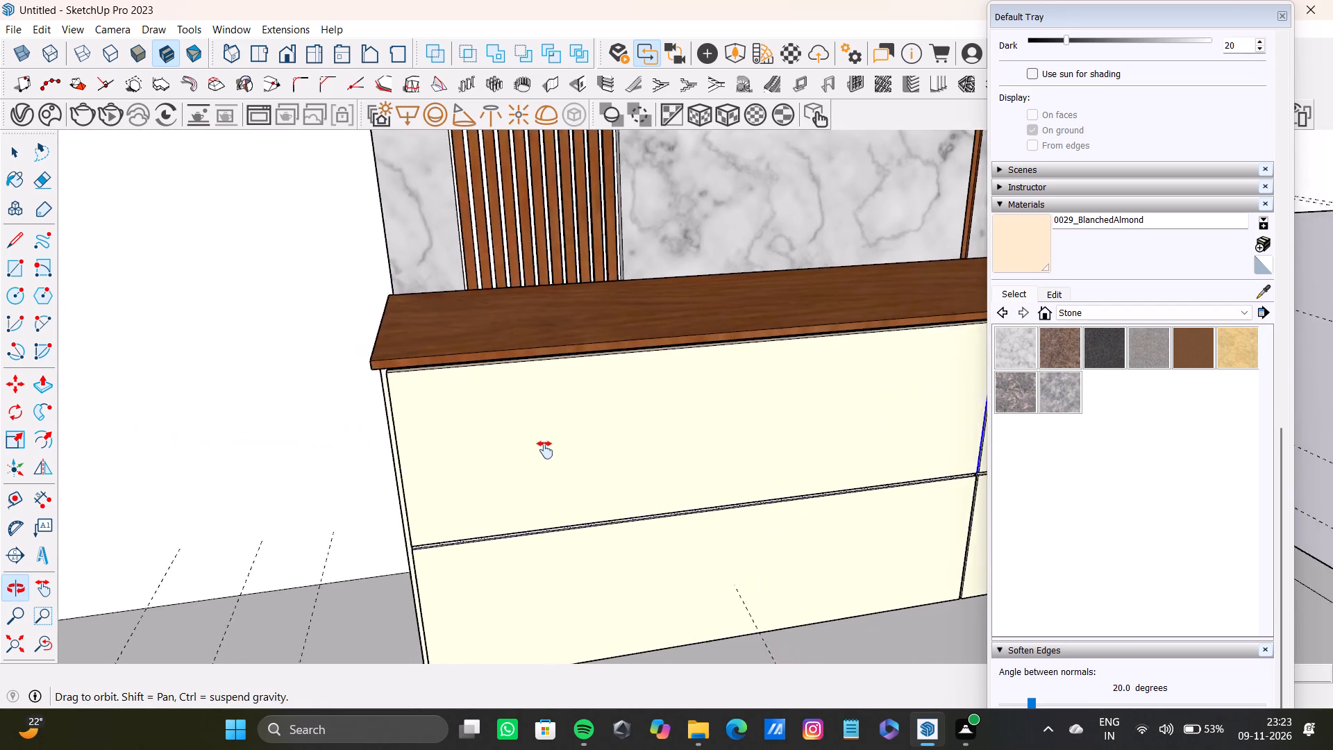
shift+middle_drag(545, 450, 701, 433)
shift+scroll(587, 426, up, 6)
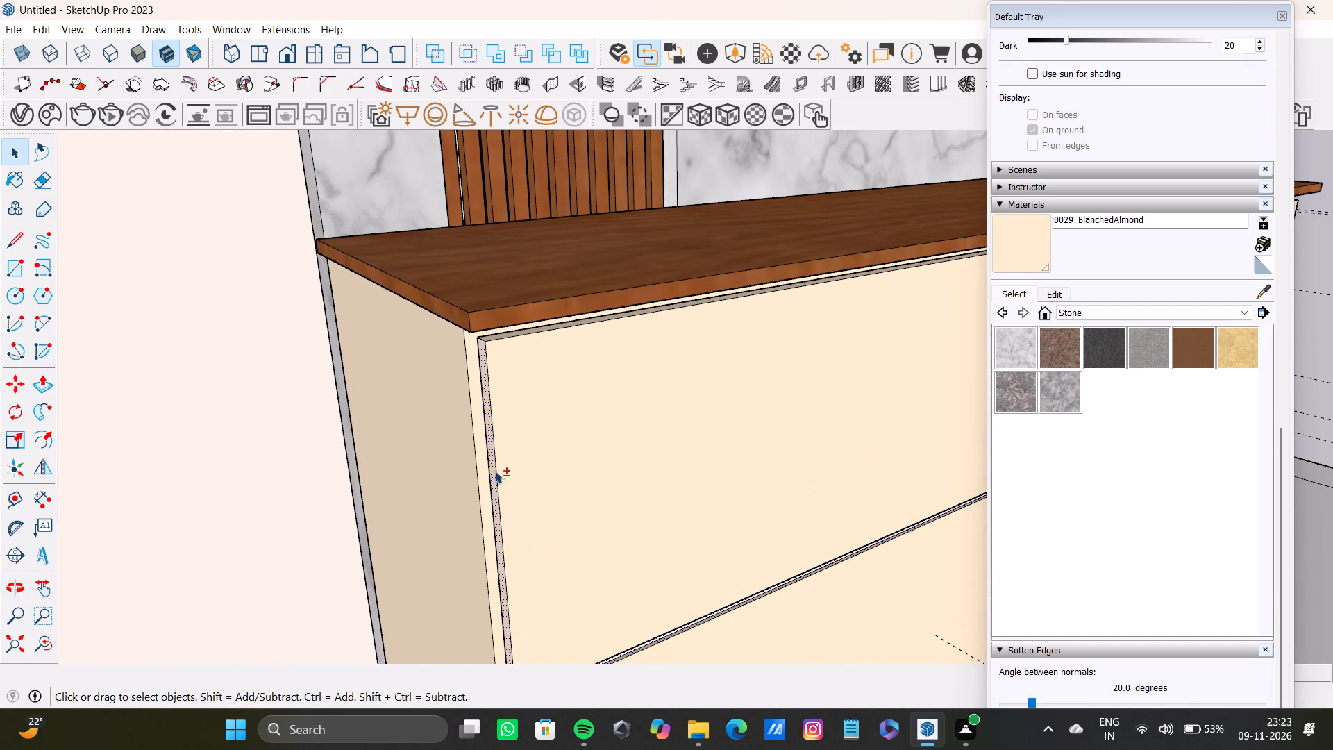
shift+click(487, 471)
shift+click(492, 481)
shift+scroll(496, 336, up, 7)
shift+click(490, 336)
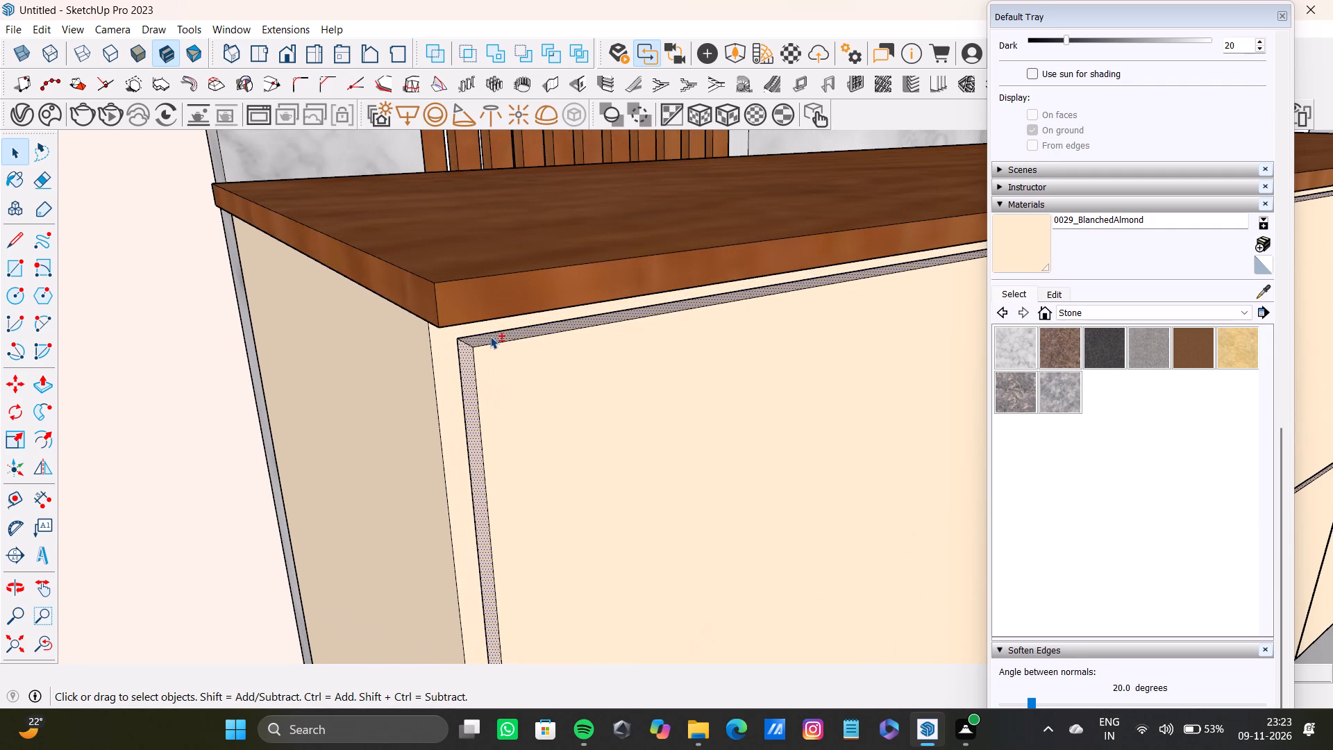
Add the top edge face of the upper narrow front panel, just beneath the wood slab, to the selection.
shift+scroll(490, 390, down, 14)
shift+middle_drag(589, 542, 537, 345)
shift+middle_drag(479, 626, 462, 554)
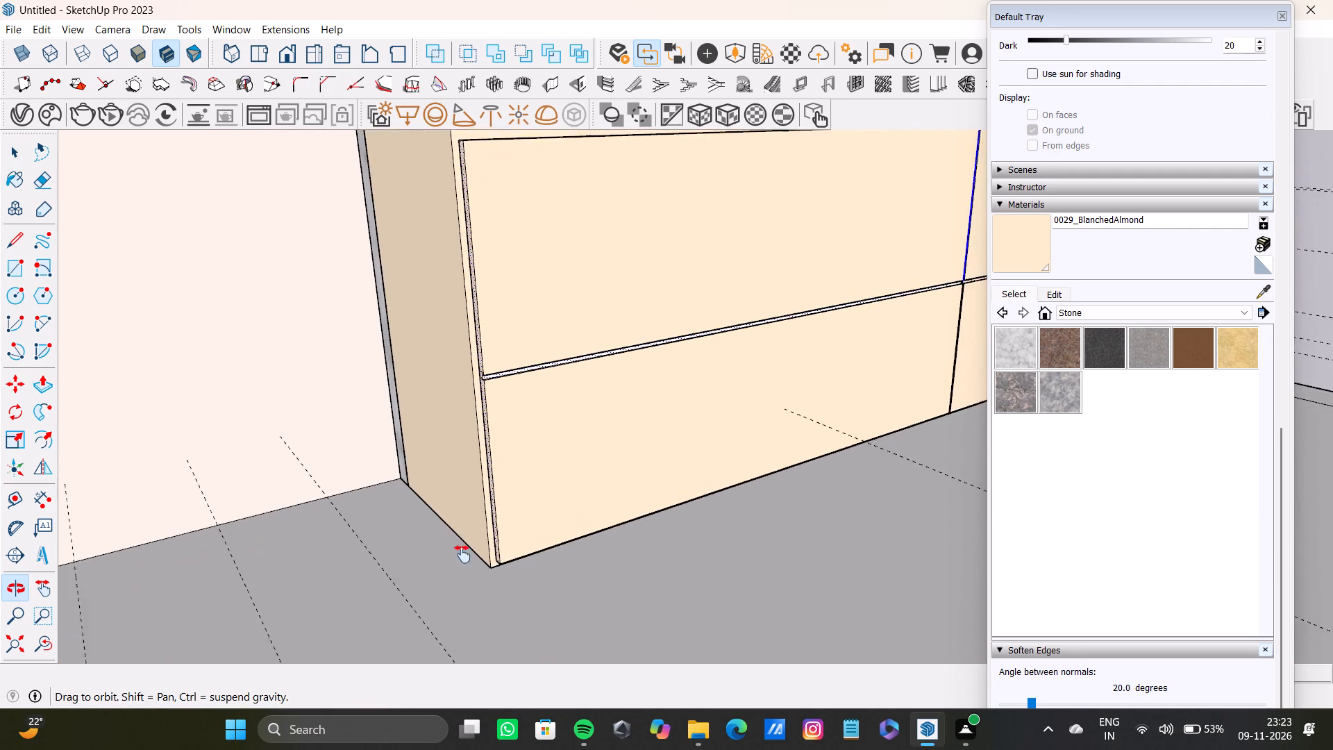
shift+middle_drag(462, 554, 461, 551)
shift+scroll(507, 434, up, 9)
shift+scroll(490, 384, down, 8)
shift+middle_drag(682, 414, 37, 502)
shift+middle_drag(554, 416, 548, 415)
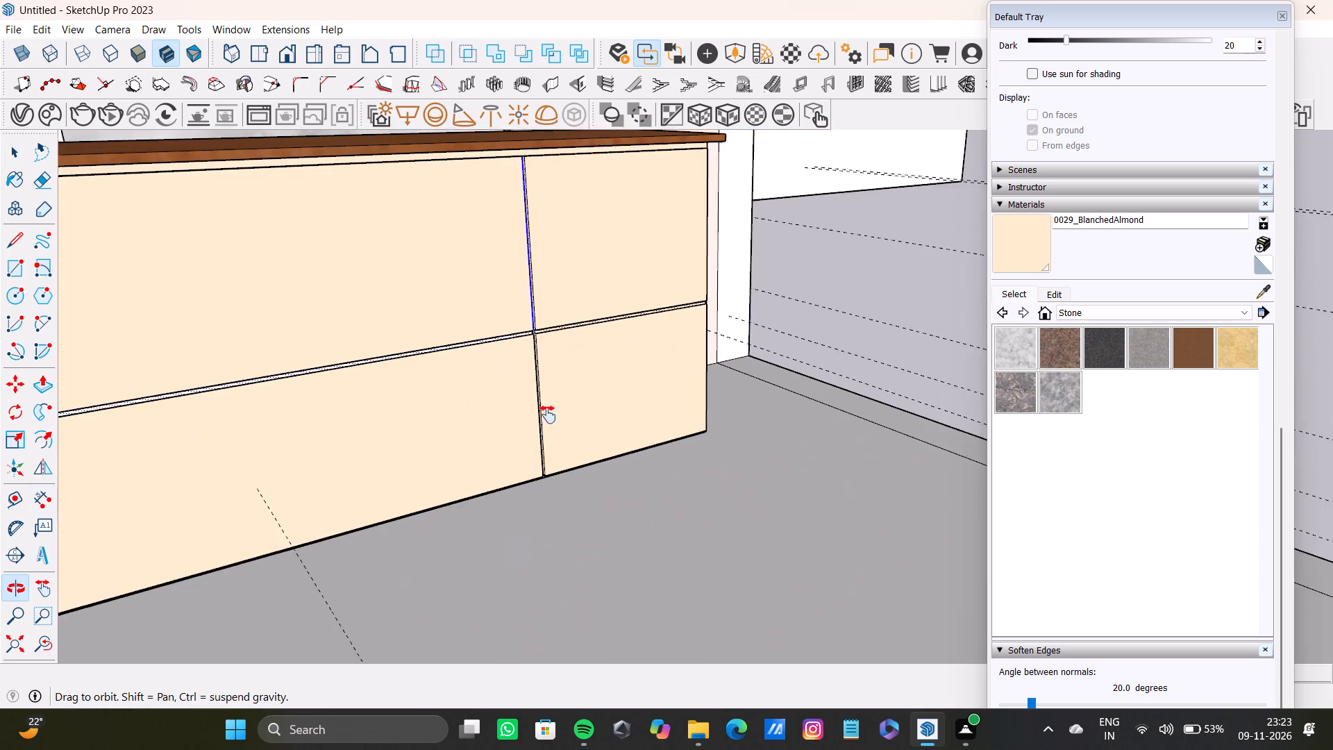
shift+middle_drag(548, 415, 485, 571)
scroll(483, 389, up, 12)
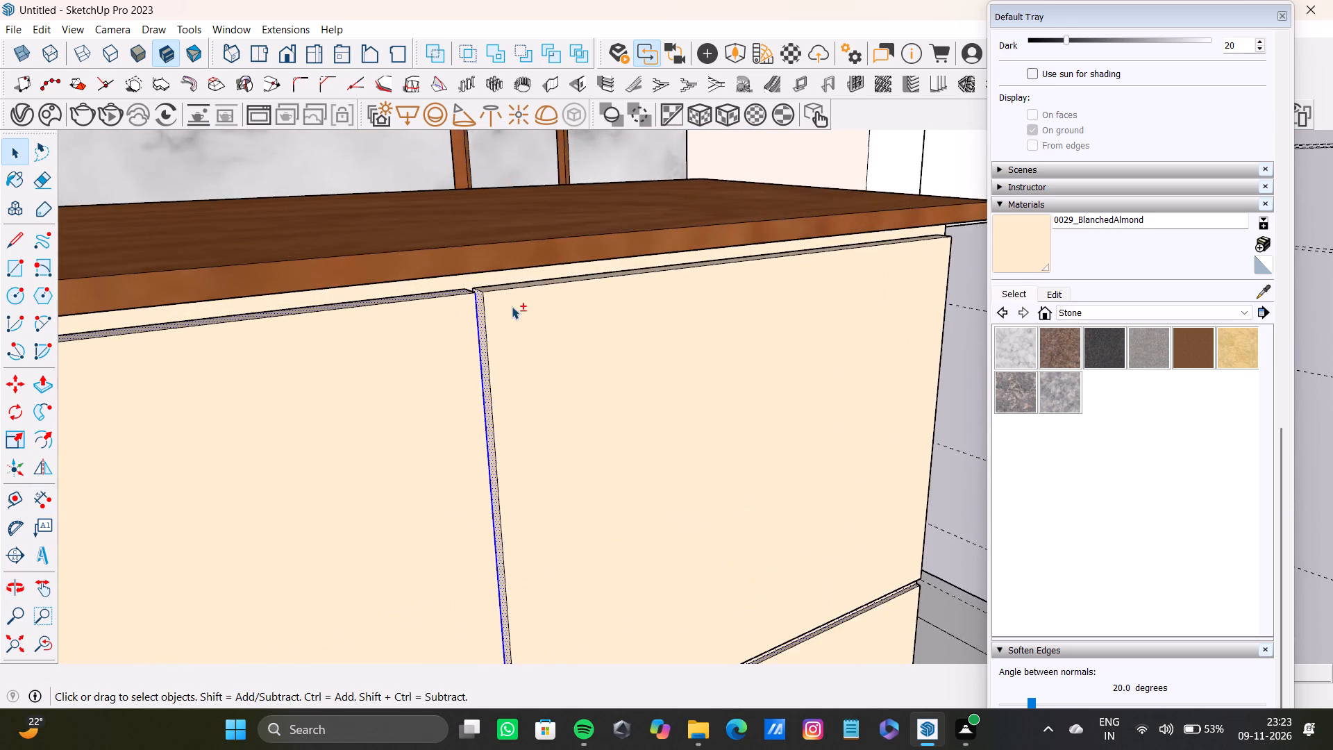
scroll(512, 306, up, 11)
shift+click(524, 276)
Add the narrow front panels' side edge face at the end opposite the slats to the selection.
shift+scroll(553, 297, down, 17)
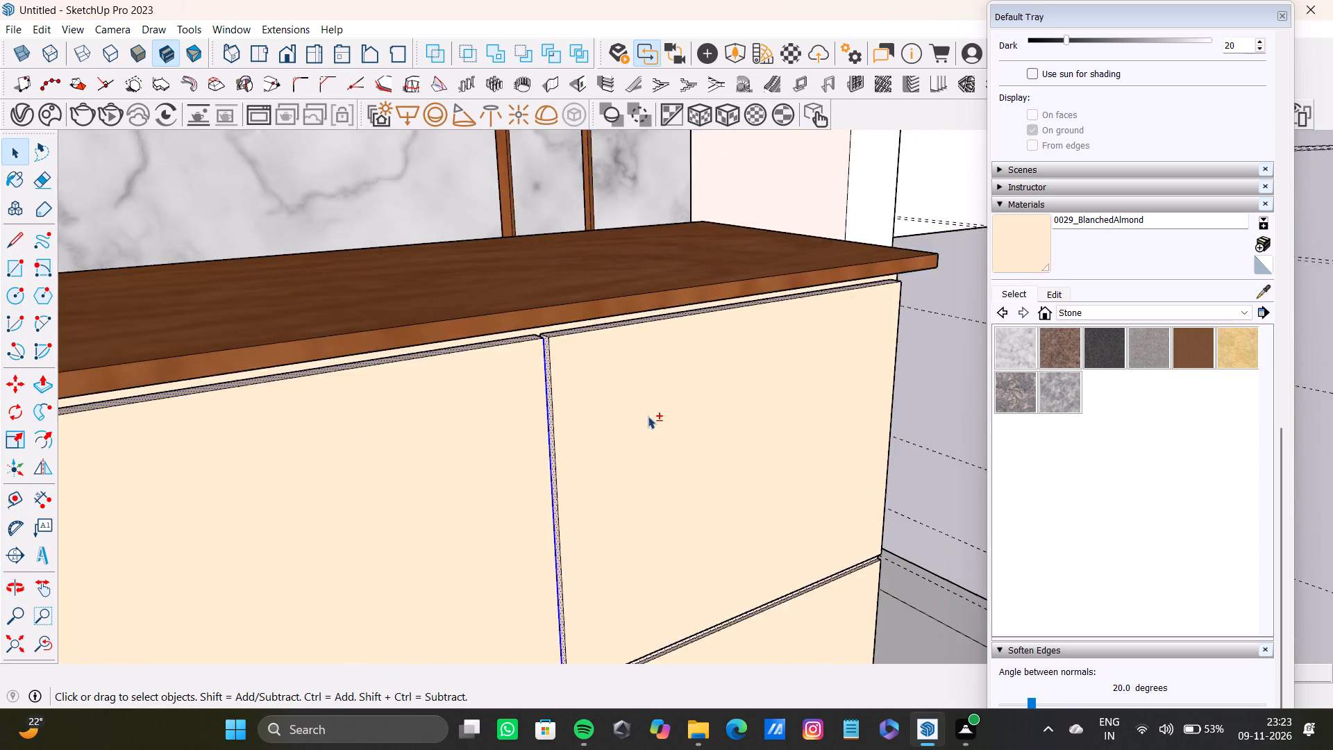
shift+scroll(648, 416, down, 3)
shift+middle_drag(669, 449, 150, 492)
scroll(626, 479, up, 4)
shift+middle_drag(756, 472, 694, 383)
shift+scroll(719, 449, up, 5)
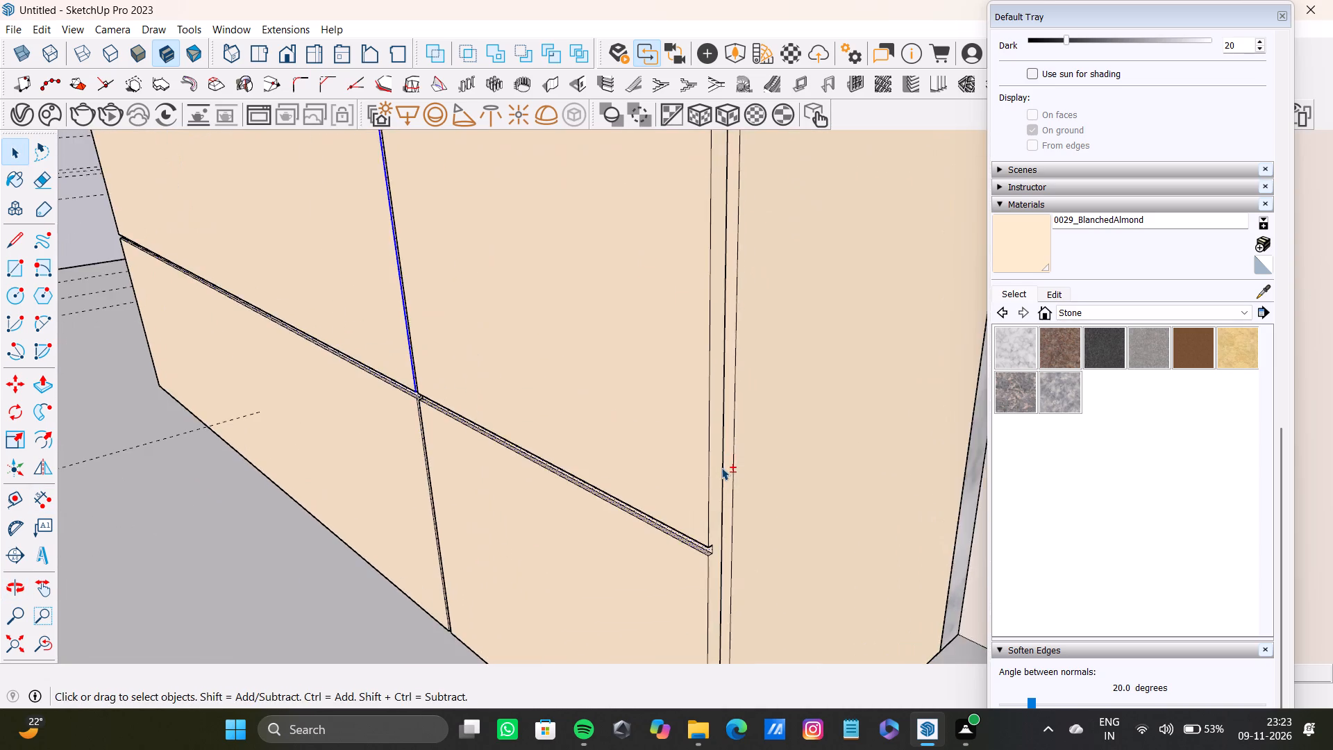
shift+scroll(721, 467, up, 2)
shift+click(710, 481)
Add the bottom edge face of the lower narrow front panel, at the console's corner opposite the slats, to the selection.
shift+scroll(703, 489, down, 4)
shift+middle_drag(696, 504, 719, 245)
shift+middle_drag(755, 549, 735, 370)
shift+middle_drag(703, 455, 703, 404)
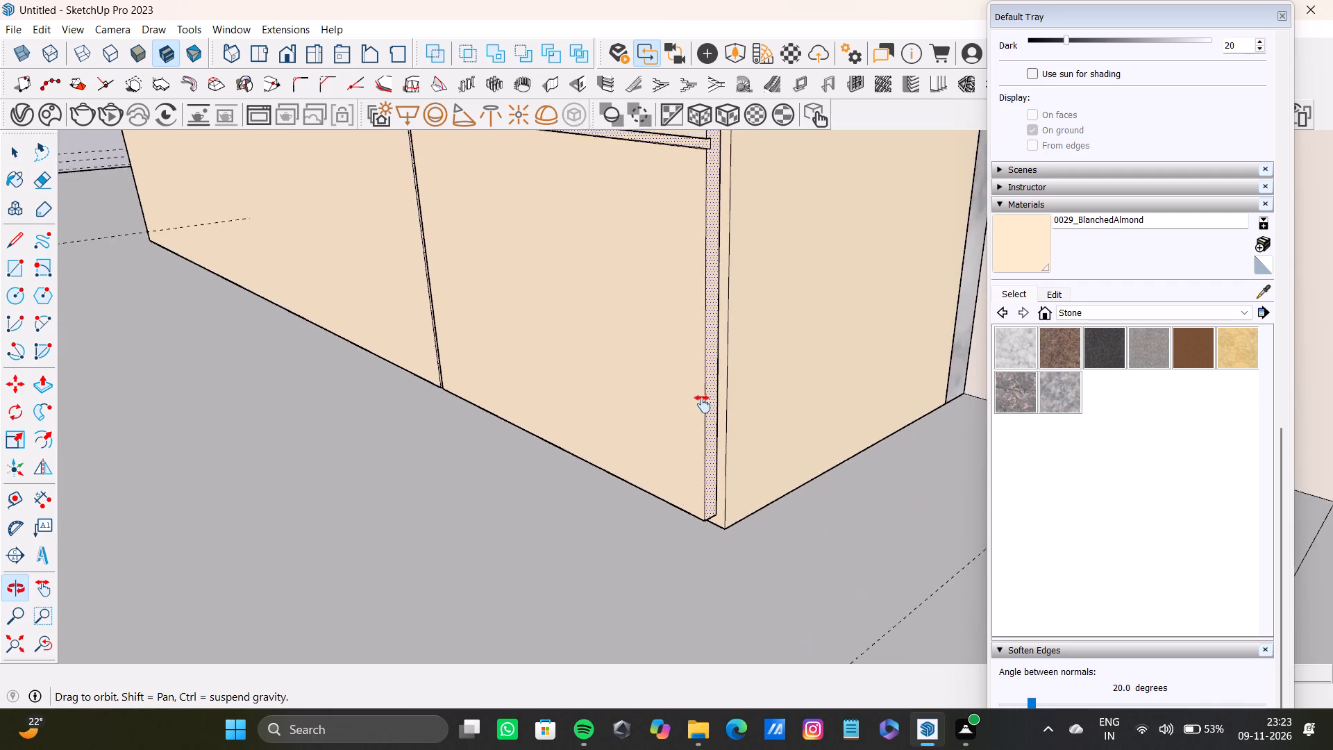
shift+middle_drag(703, 404, 769, 423)
scroll(748, 546, up, 6)
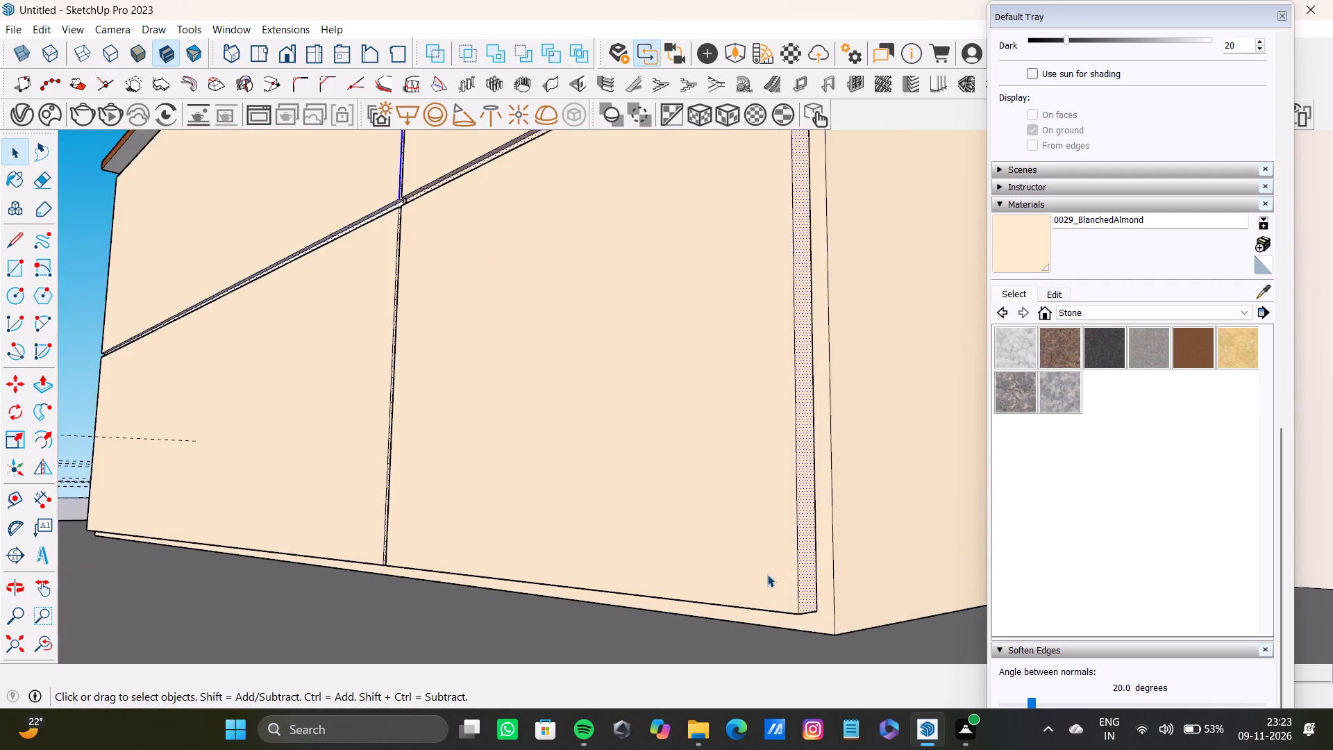
scroll(767, 574, up, 3)
middle_drag(762, 576, 800, 517)
scroll(806, 562, up, 5)
shift+middle_drag(808, 572, 799, 536)
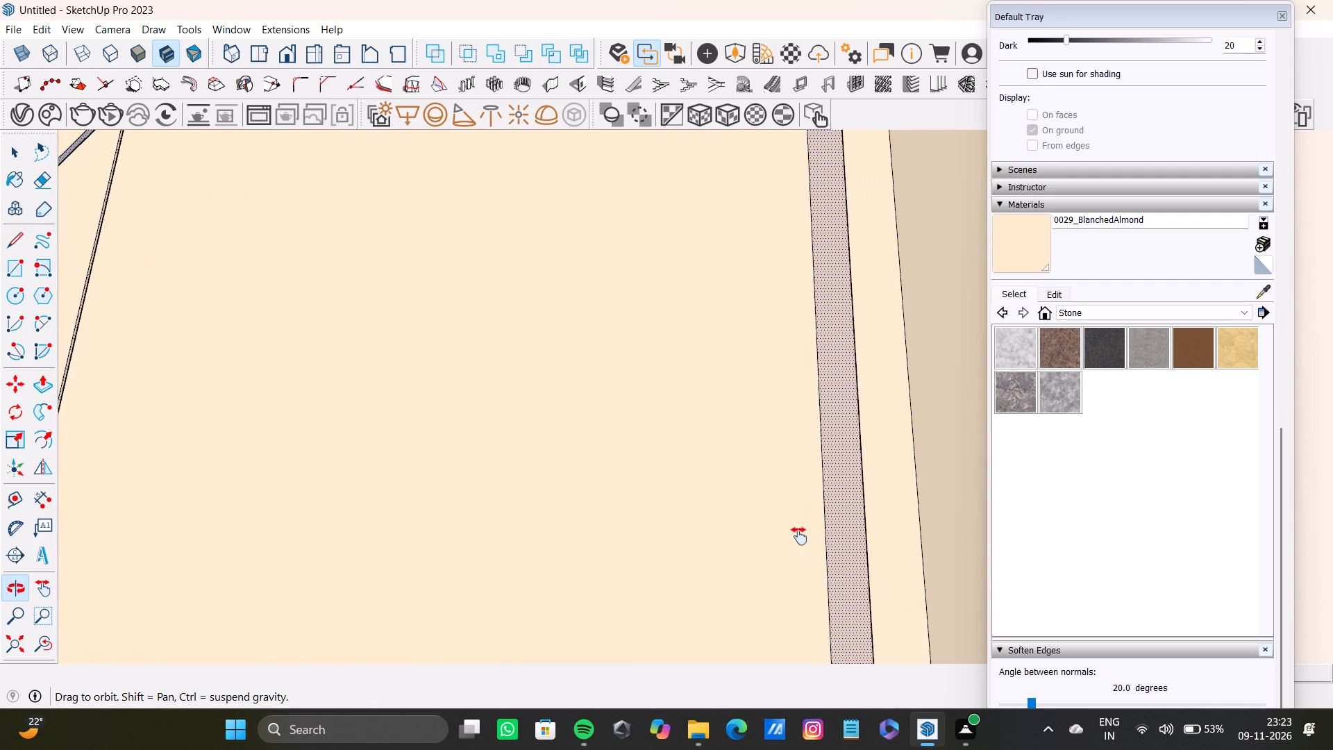
shift+middle_drag(799, 536, 776, 479)
shift+scroll(793, 555, up, 6)
shift+middle_drag(812, 585, 788, 528)
shift+scroll(798, 584, up, 4)
shift+click(791, 567)
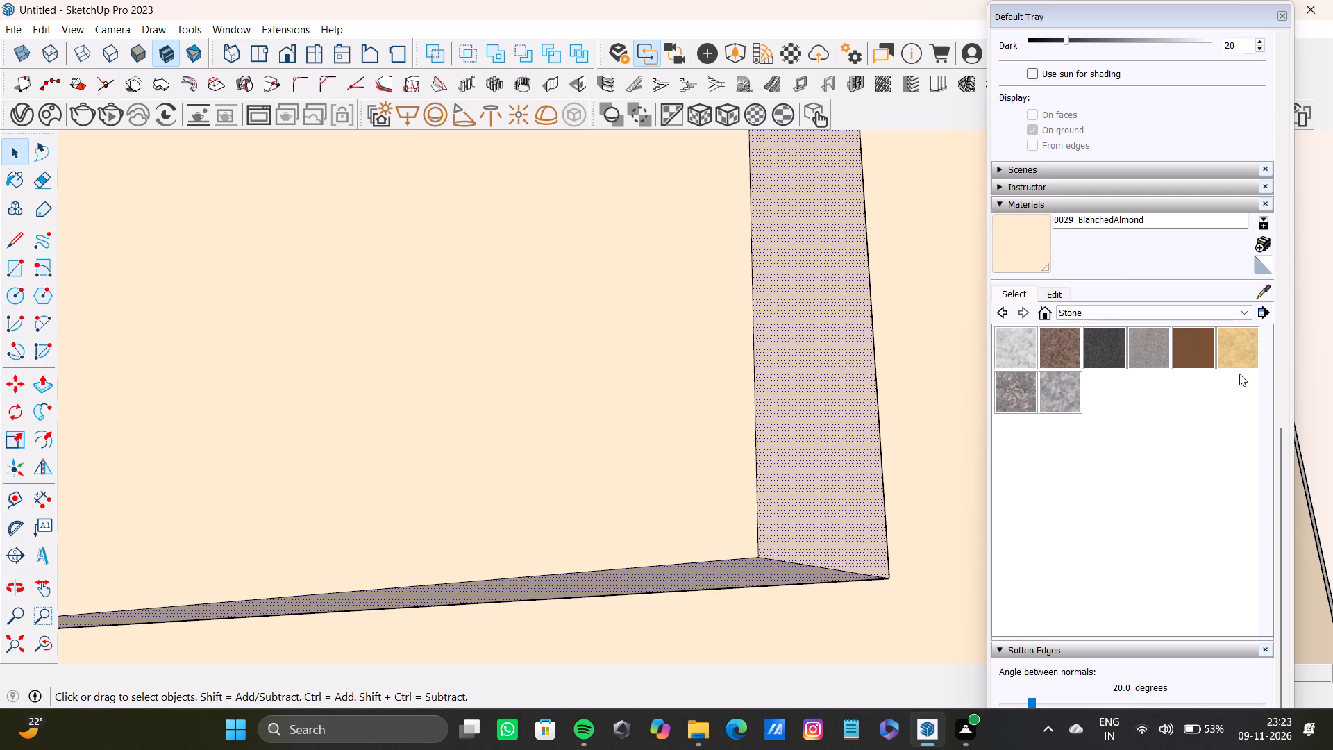
Paint the selected groove and edge faces with 0137_Black from the Colors-Named collection, and clear the selection.
click(1093, 310)
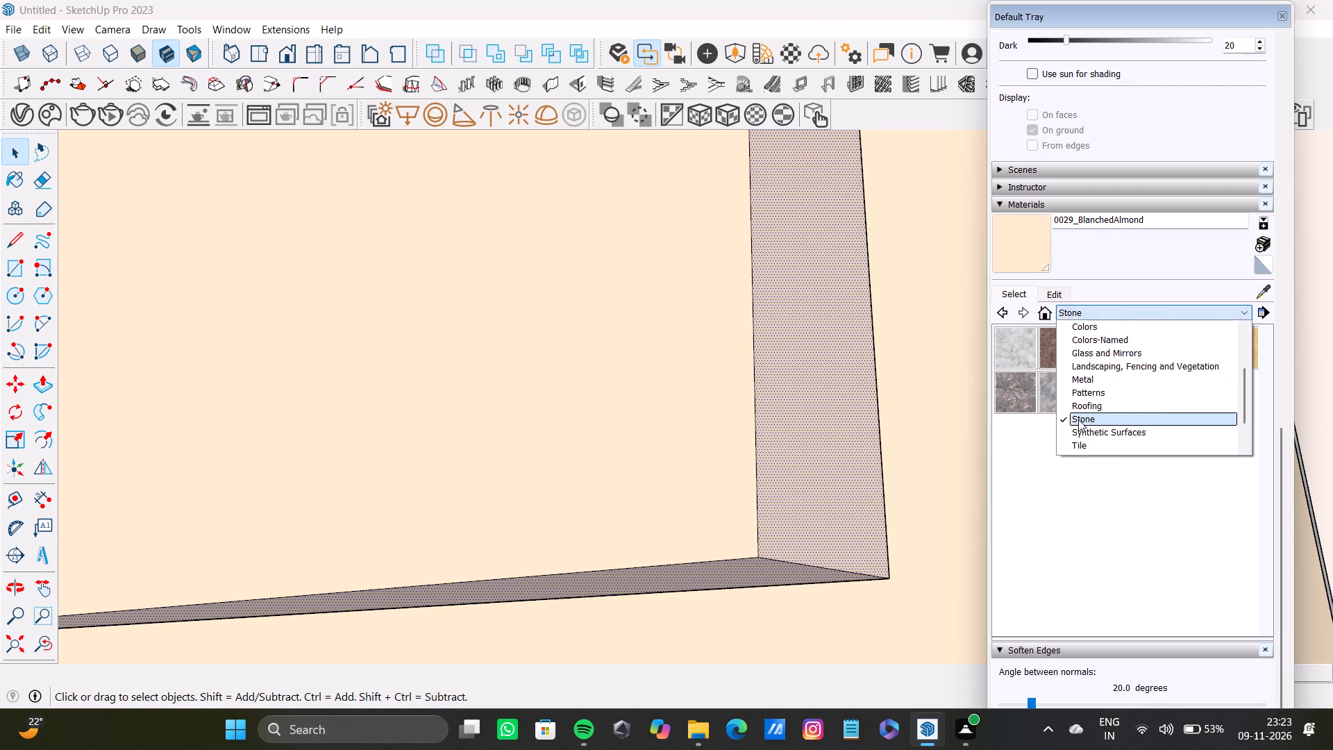
scroll(1088, 433, down, 7)
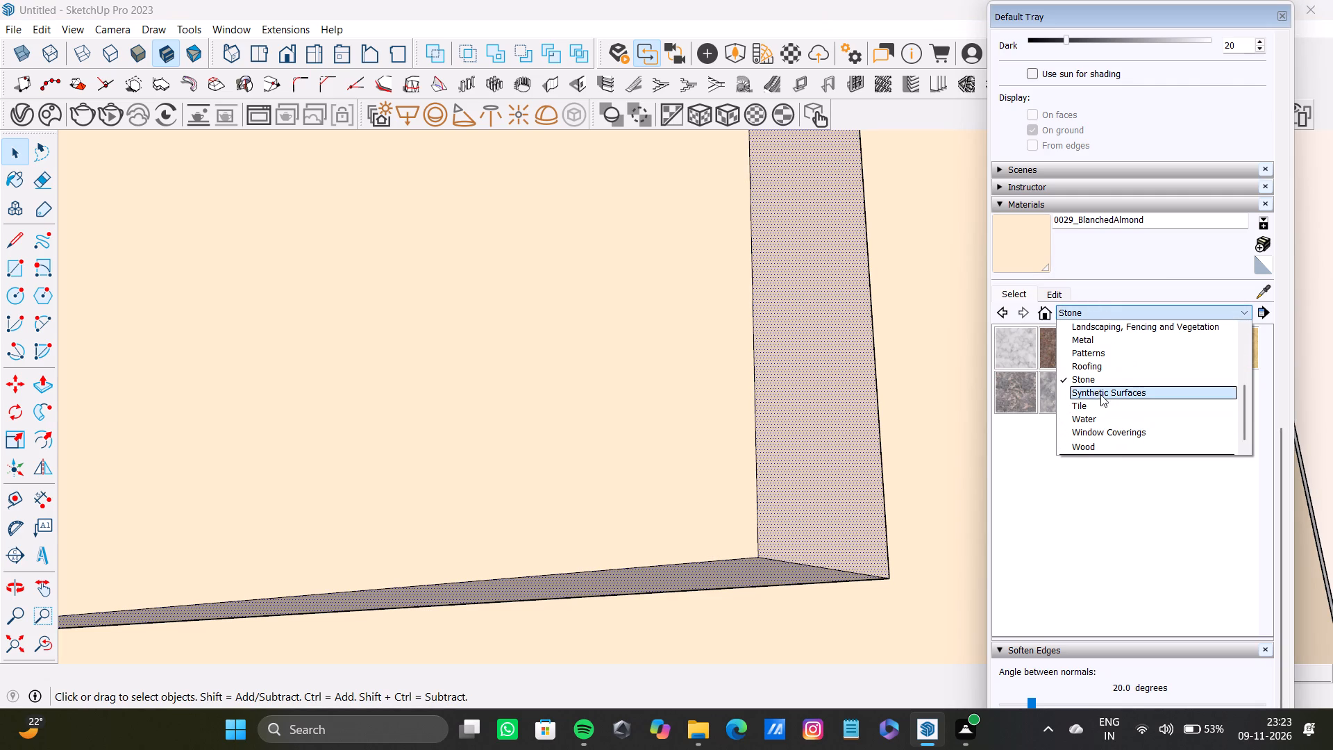
scroll(1109, 394, up, 3)
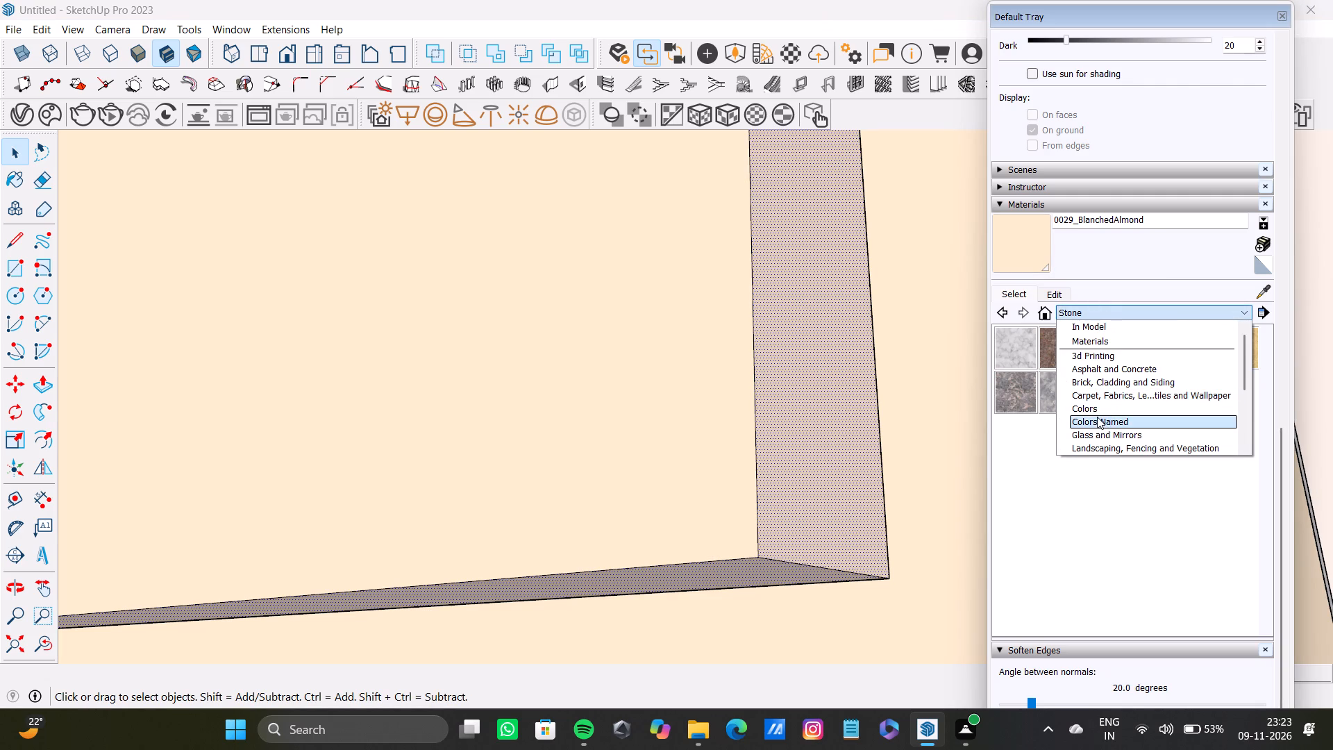
click(1097, 417)
scroll(1148, 530, down, 14)
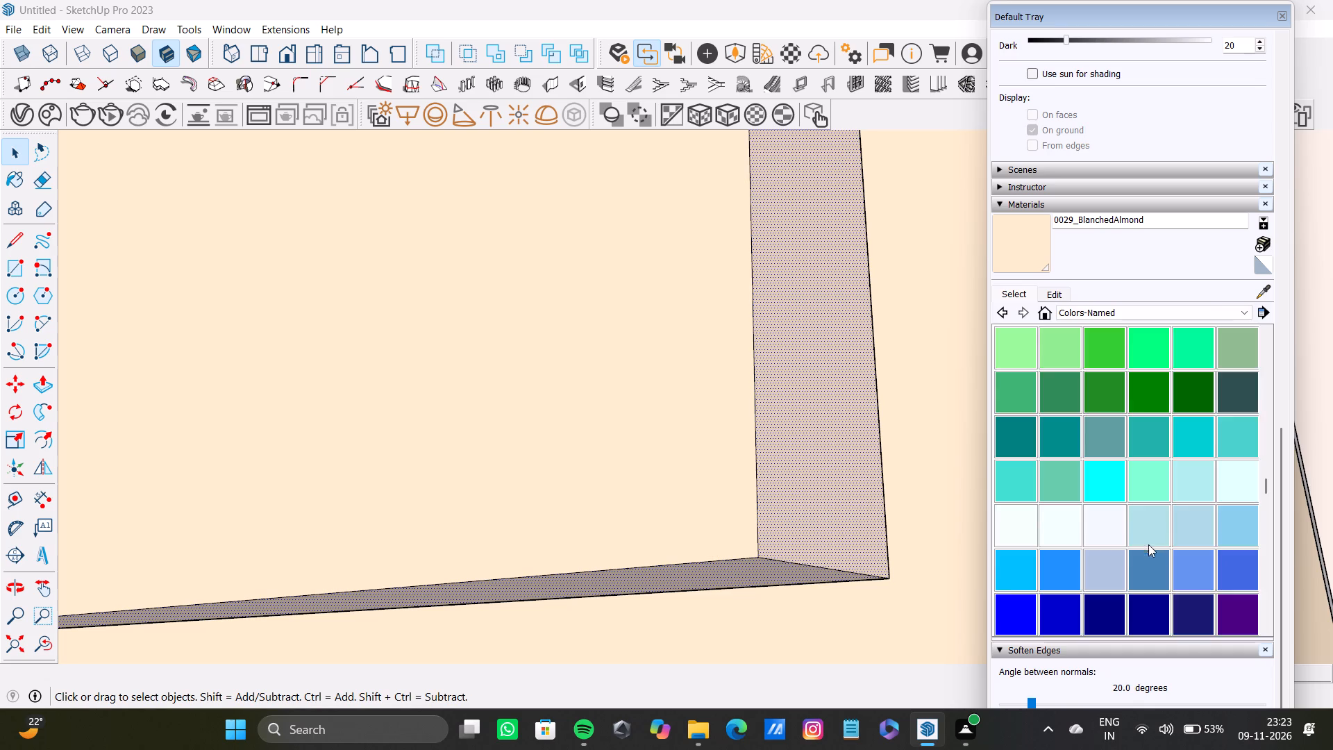
scroll(1148, 544, down, 10)
click(1191, 348)
click(819, 437)
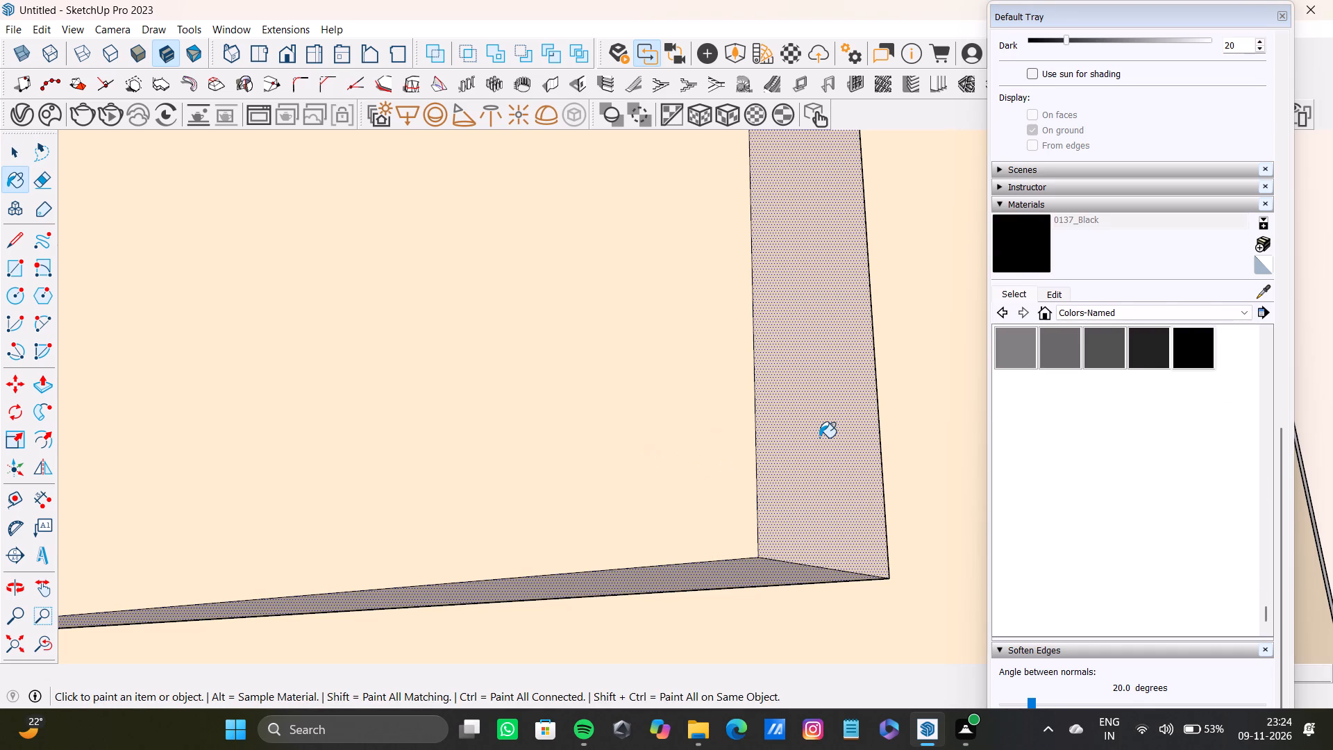
click(24, 638)
middle_drag(935, 475, 907, 579)
key(space)
click(433, 366)
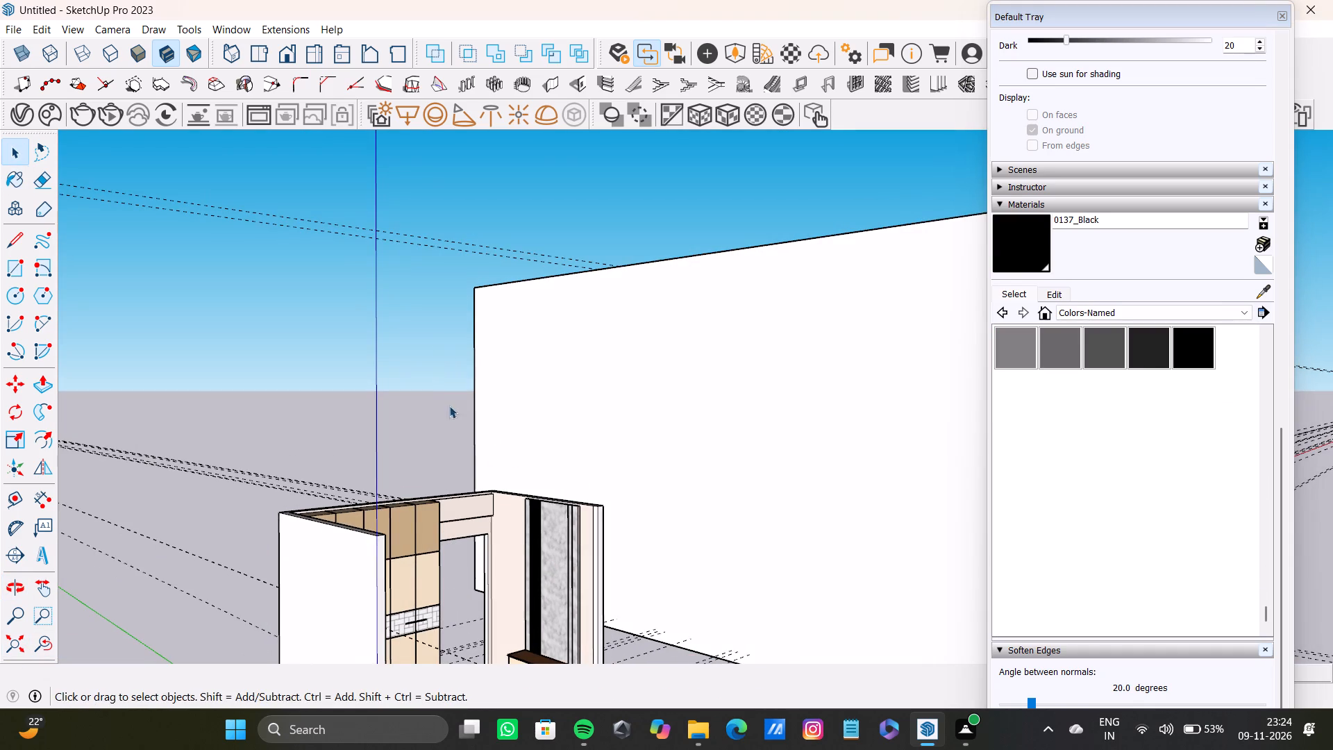
Open the marble wall panel beside the dark slats for editing and select its arched face.
scroll(551, 521, up, 9)
shift+scroll(557, 538, down, 3)
shift+middle_drag(556, 535, 542, 297)
scroll(550, 561, up, 8)
shift+middle_drag(555, 591, 615, 458)
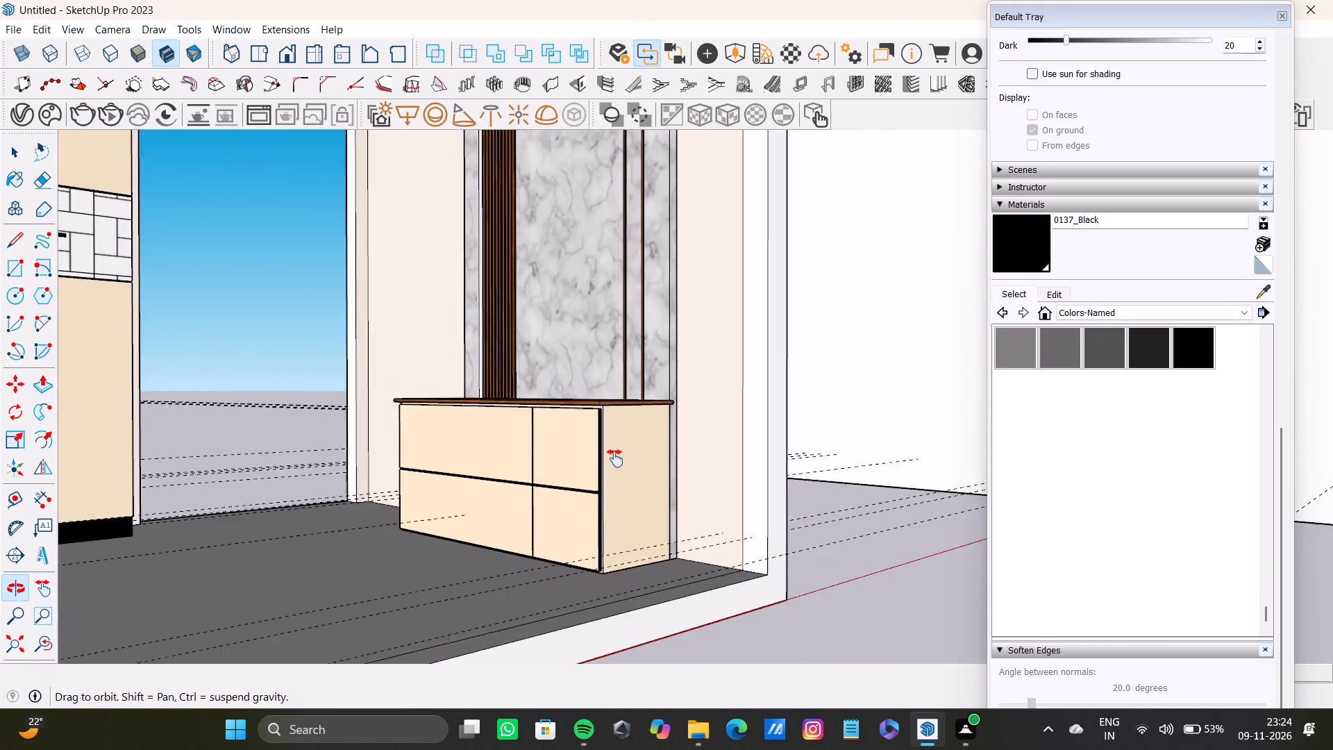
shift+middle_drag(615, 458, 462, 559)
shift+scroll(478, 521, down, 3)
shift+middle_drag(485, 516, 644, 603)
scroll(408, 290, up, 7)
click(535, 231)
click(535, 231)
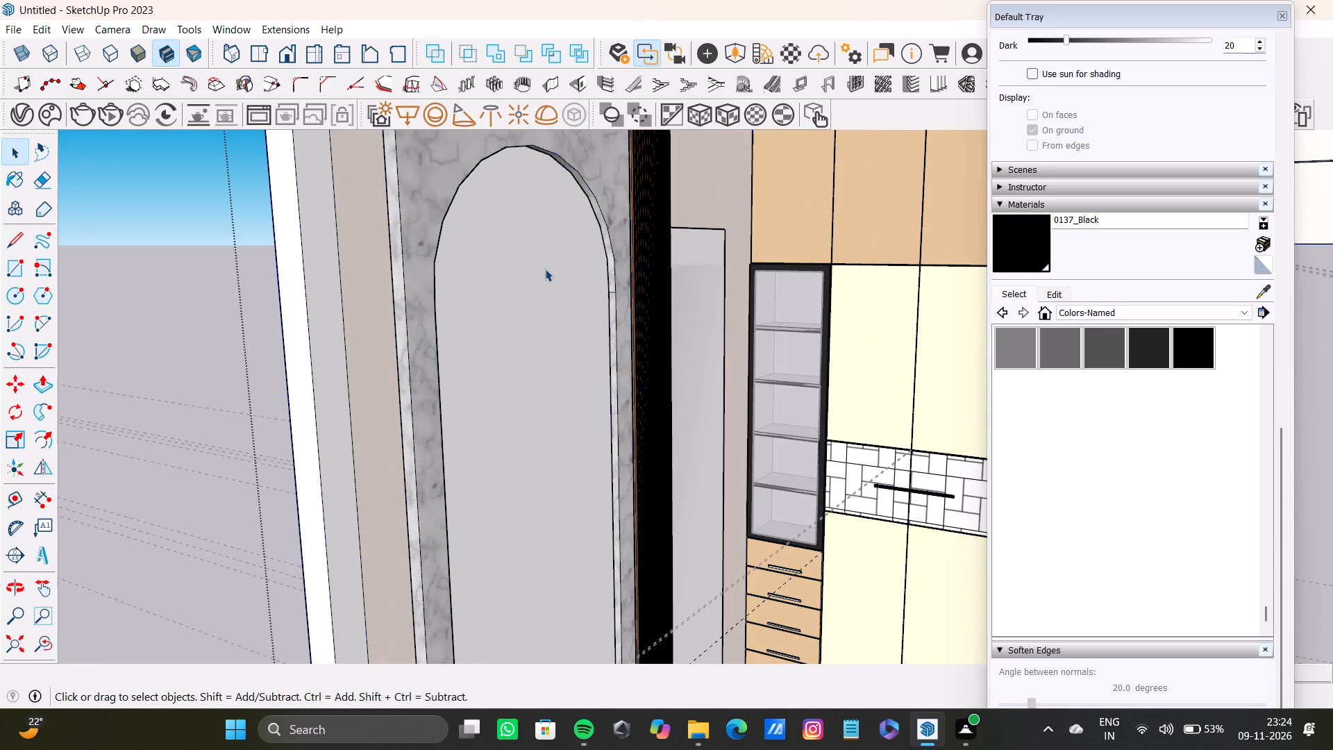
click(545, 269)
click(539, 268)
click(533, 257)
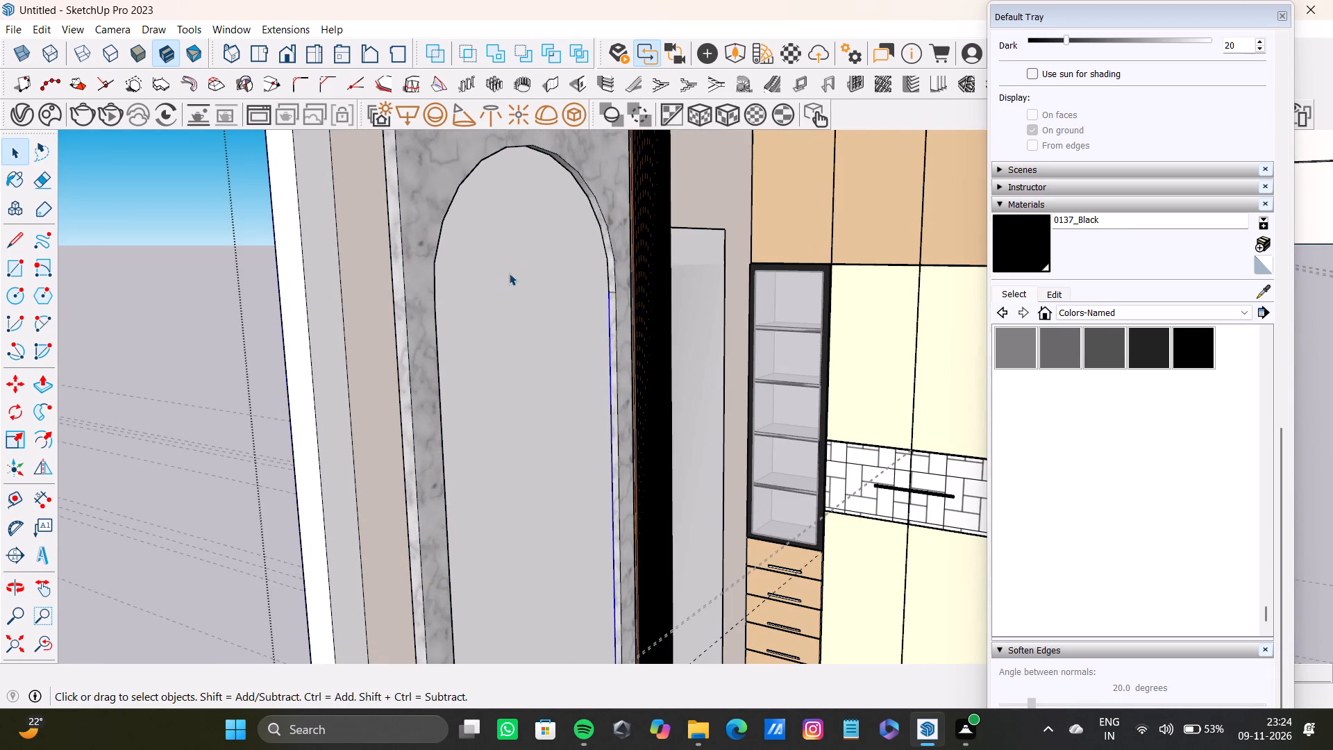
middle_drag(542, 300, 378, 487)
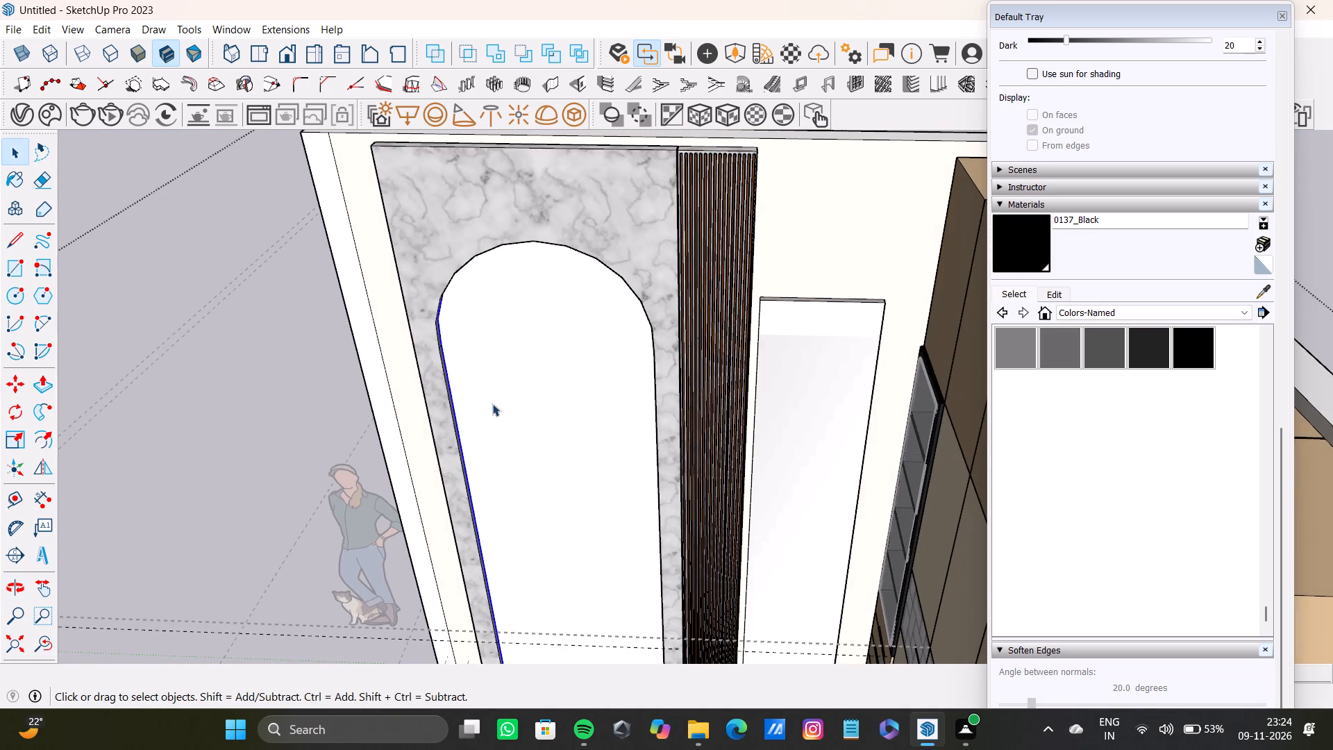
triple_click(513, 385)
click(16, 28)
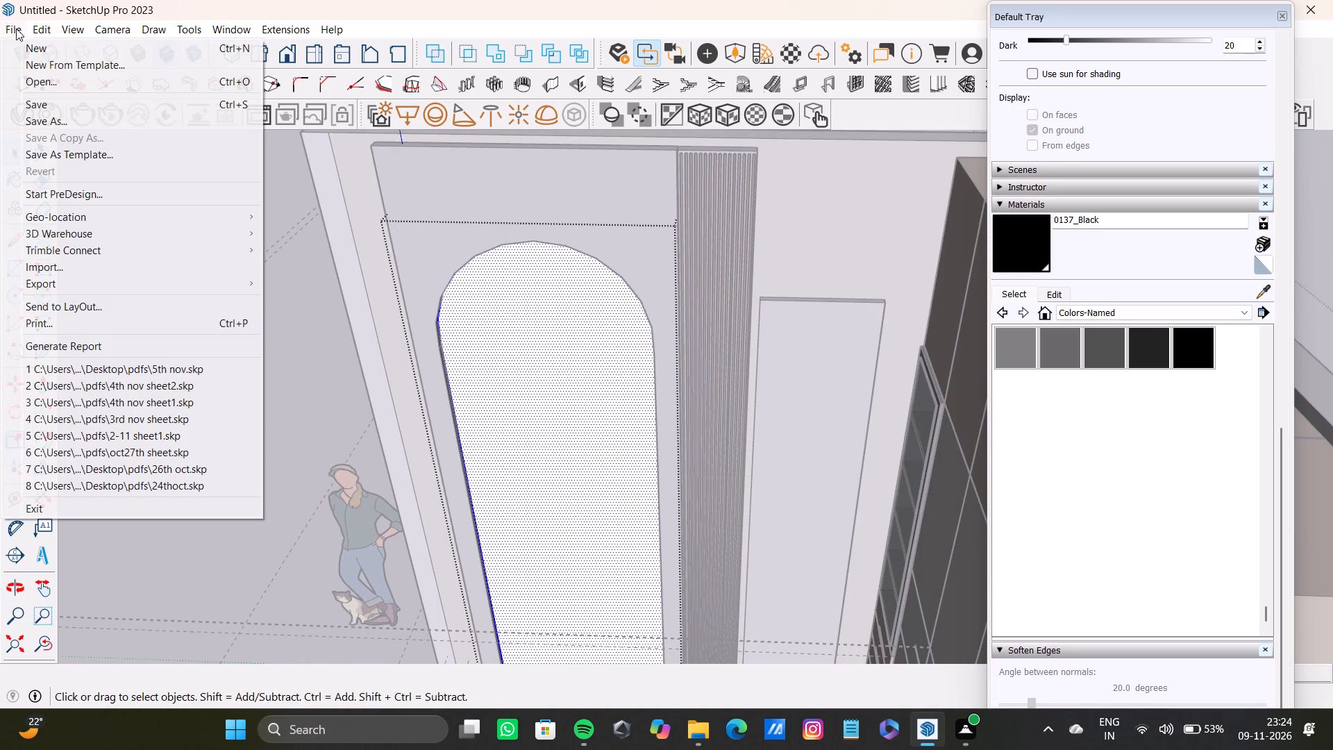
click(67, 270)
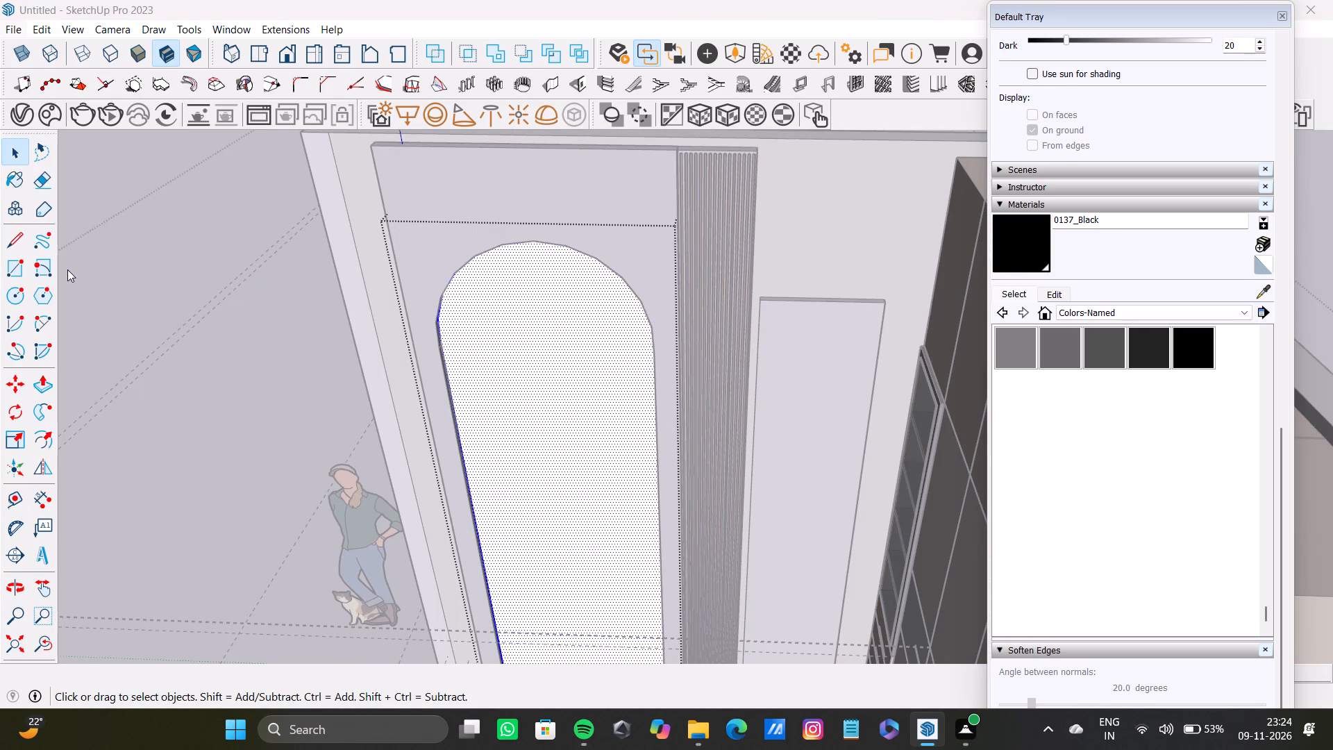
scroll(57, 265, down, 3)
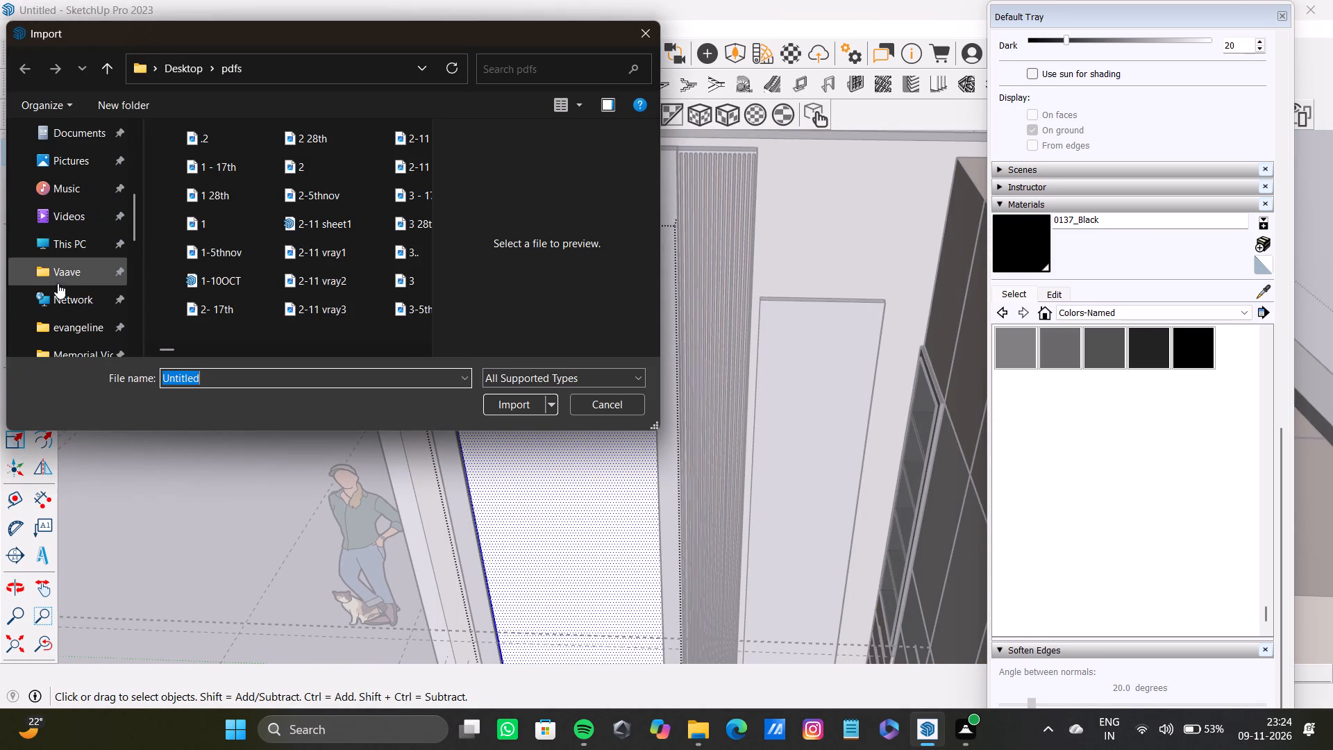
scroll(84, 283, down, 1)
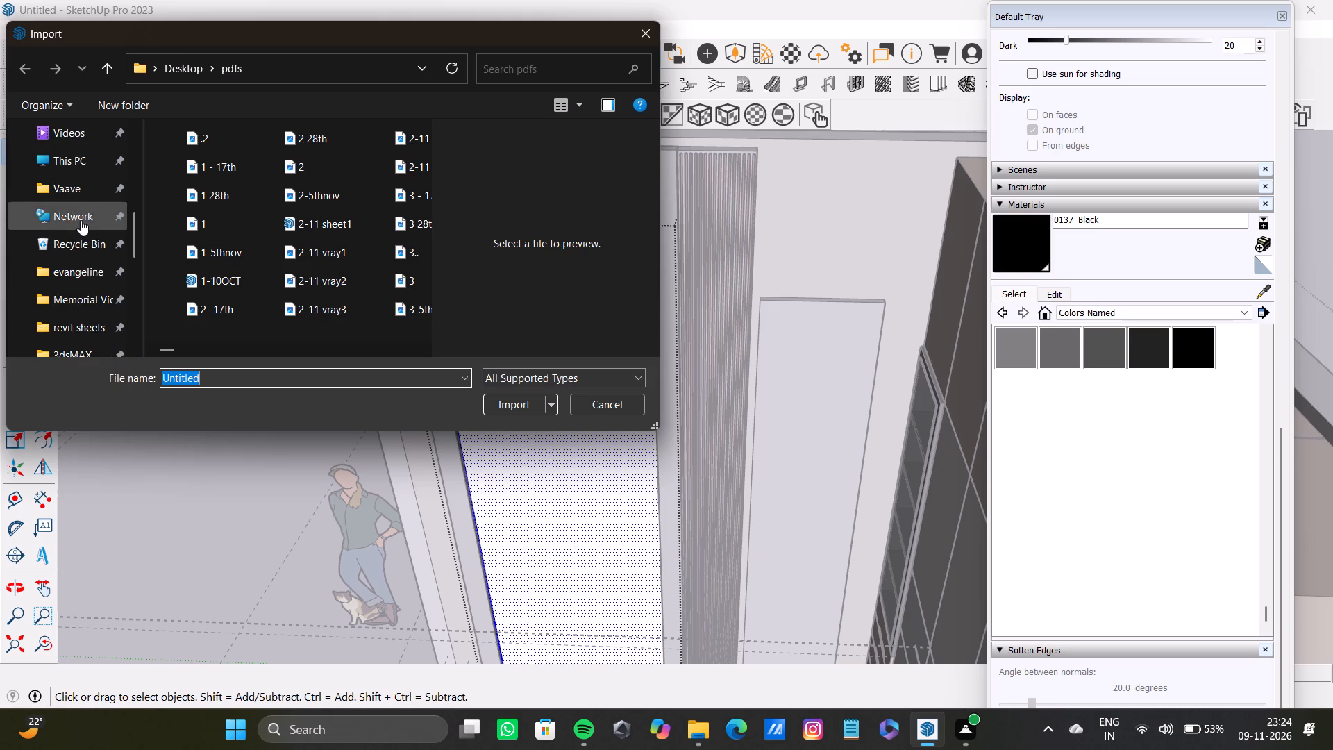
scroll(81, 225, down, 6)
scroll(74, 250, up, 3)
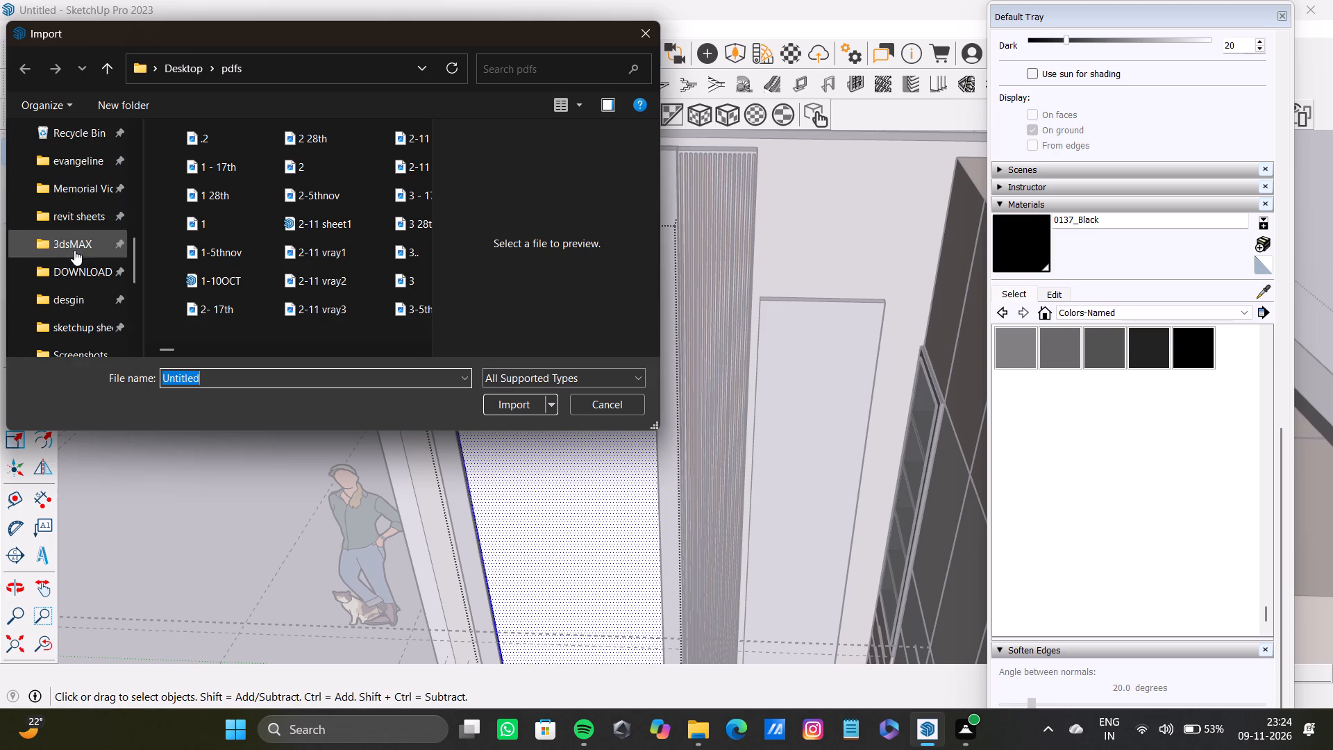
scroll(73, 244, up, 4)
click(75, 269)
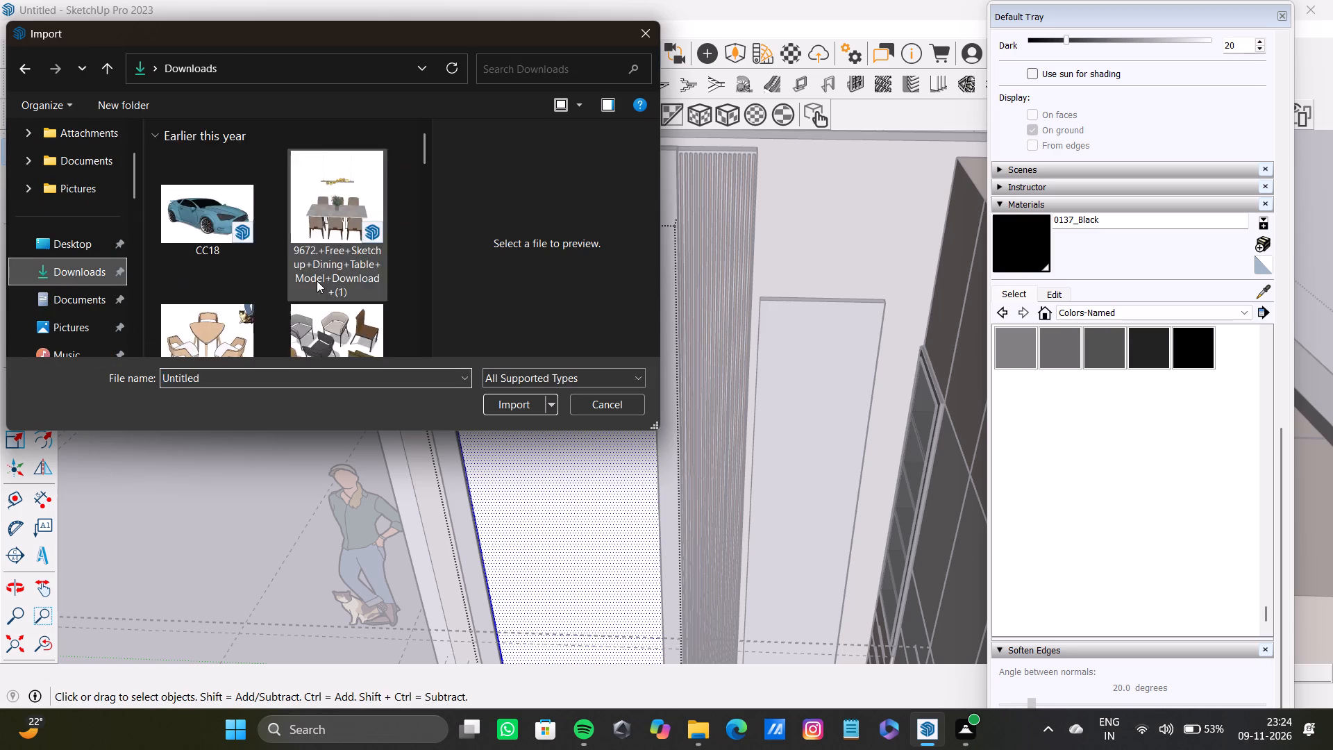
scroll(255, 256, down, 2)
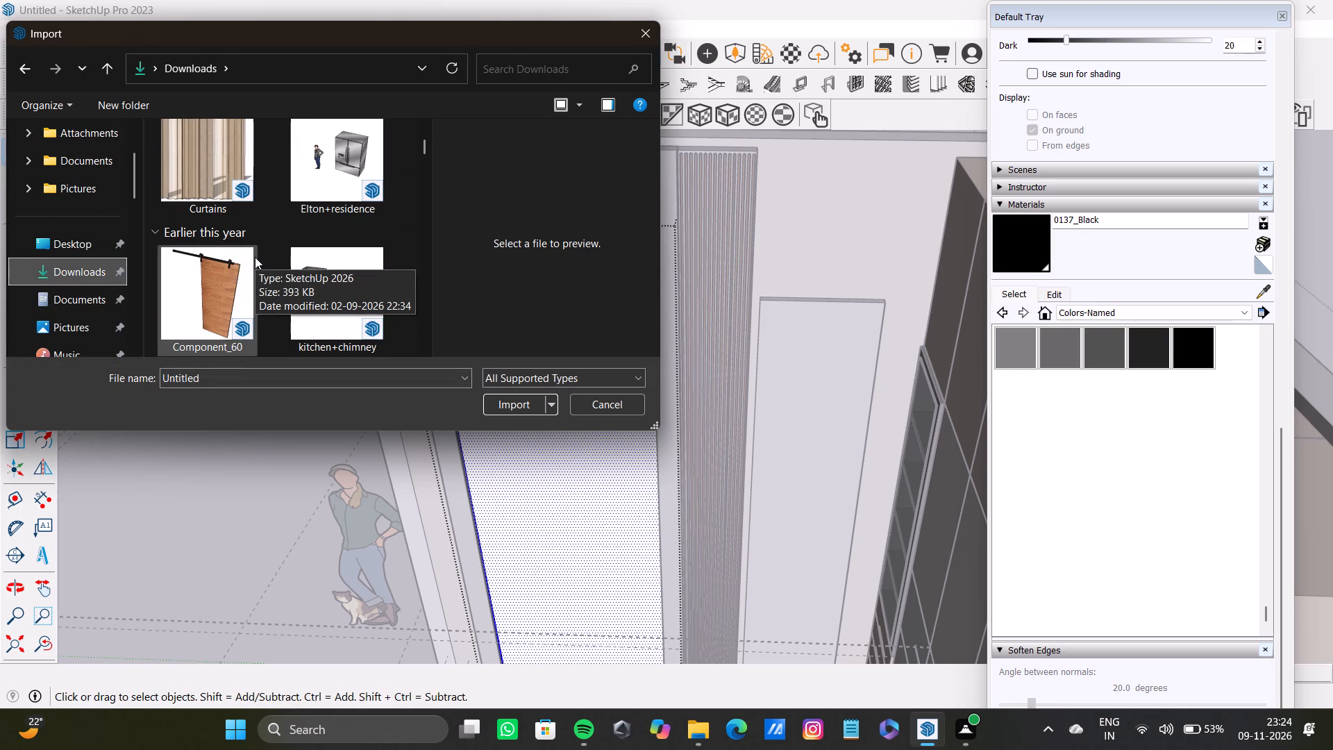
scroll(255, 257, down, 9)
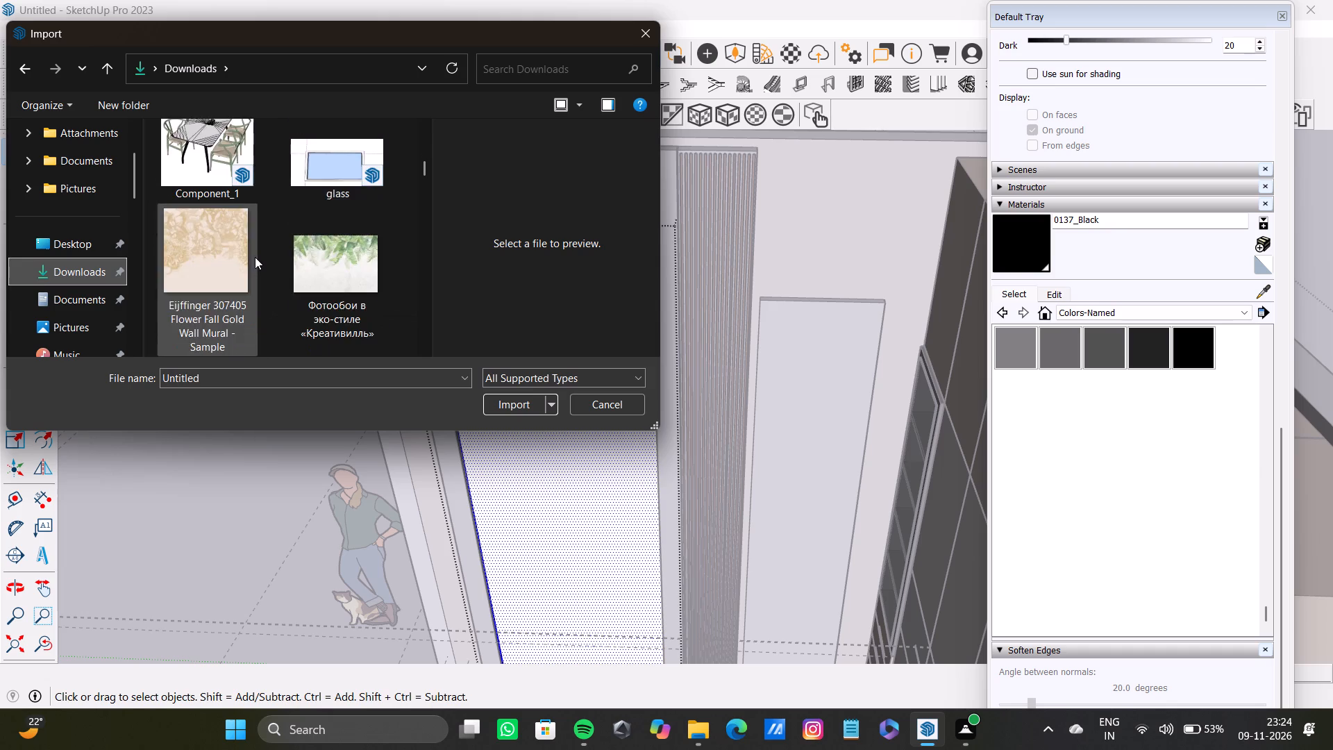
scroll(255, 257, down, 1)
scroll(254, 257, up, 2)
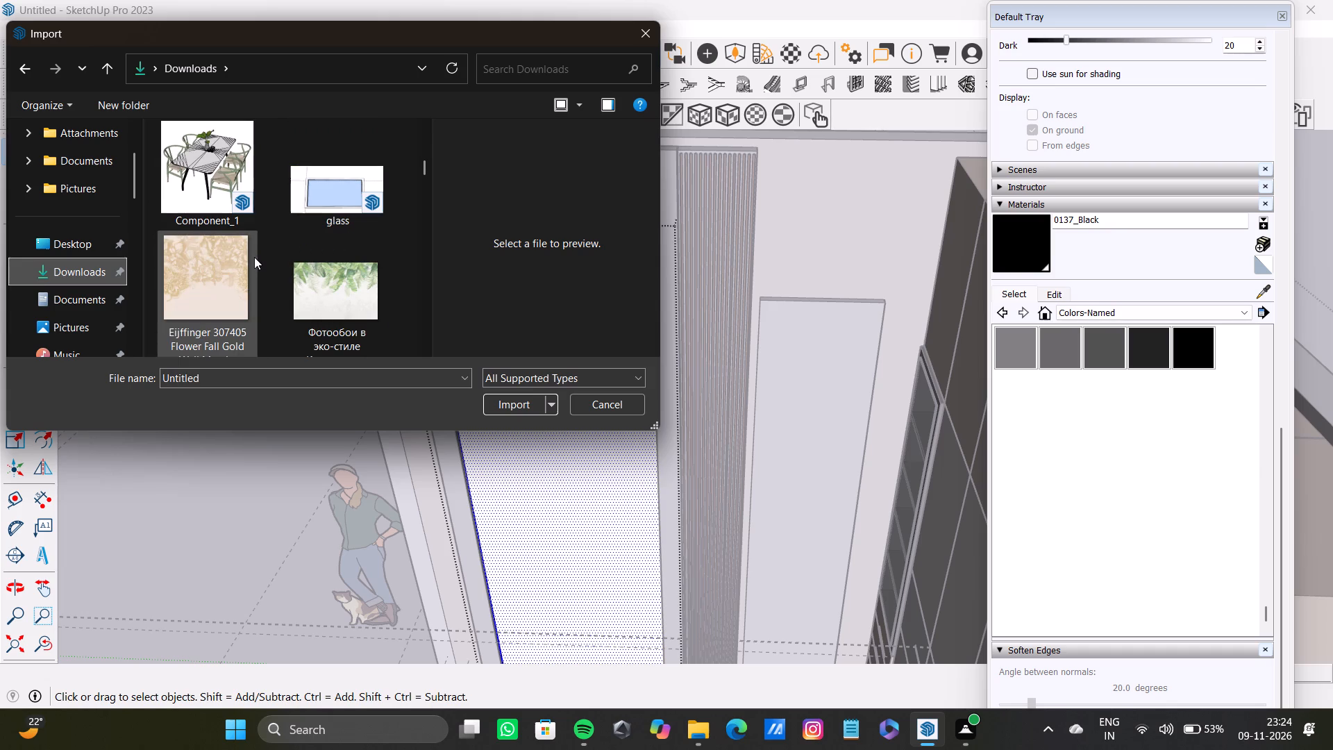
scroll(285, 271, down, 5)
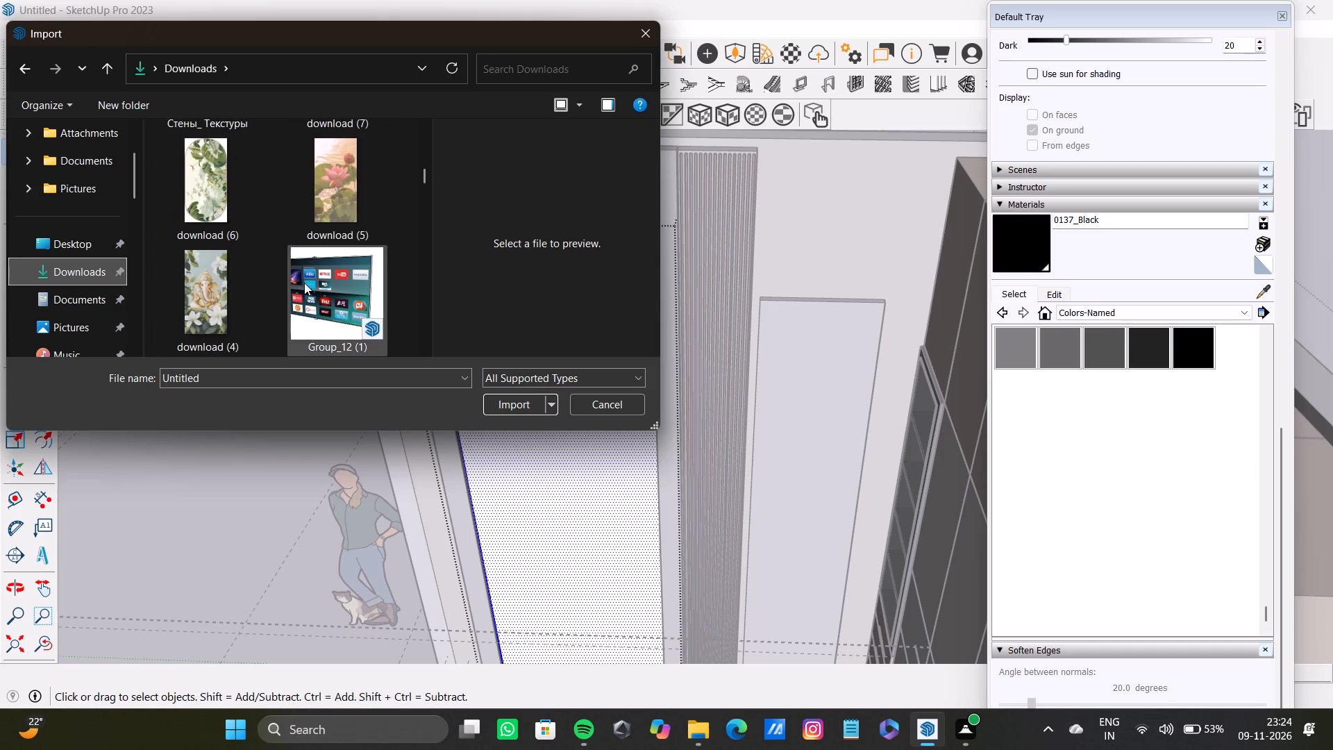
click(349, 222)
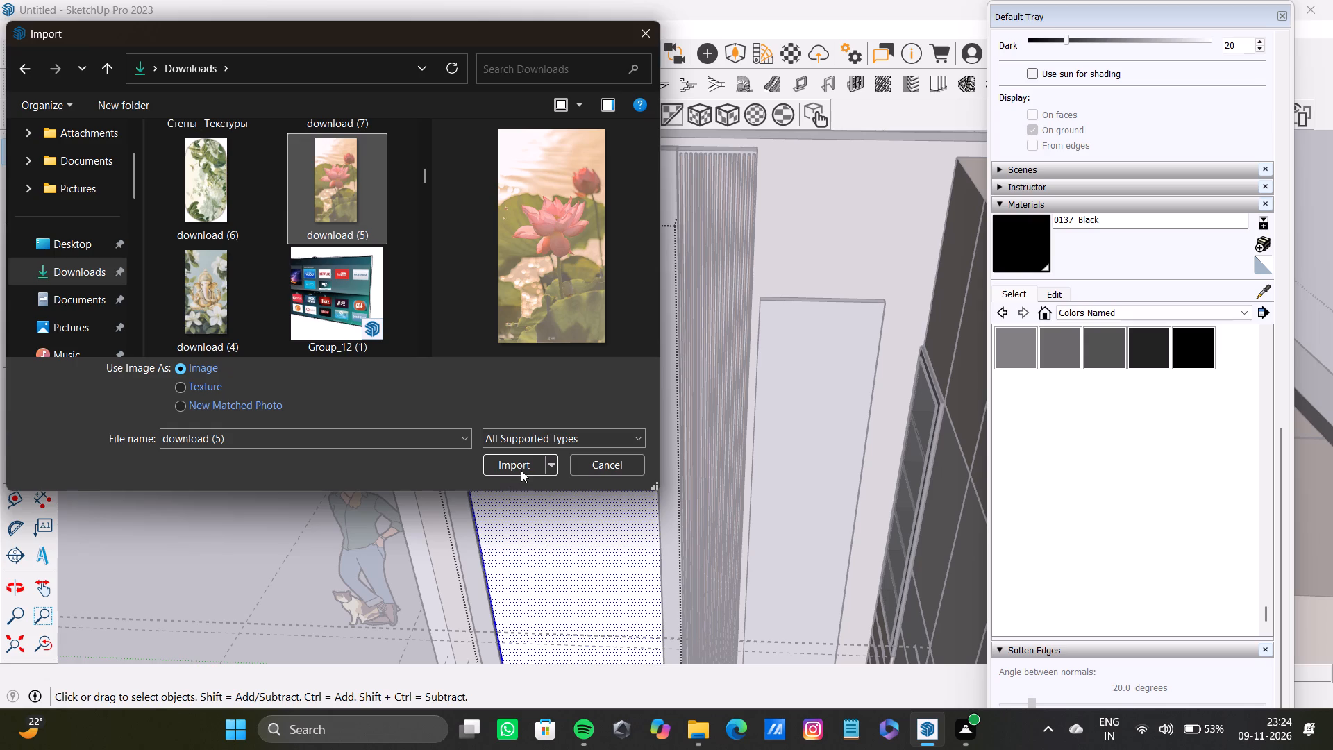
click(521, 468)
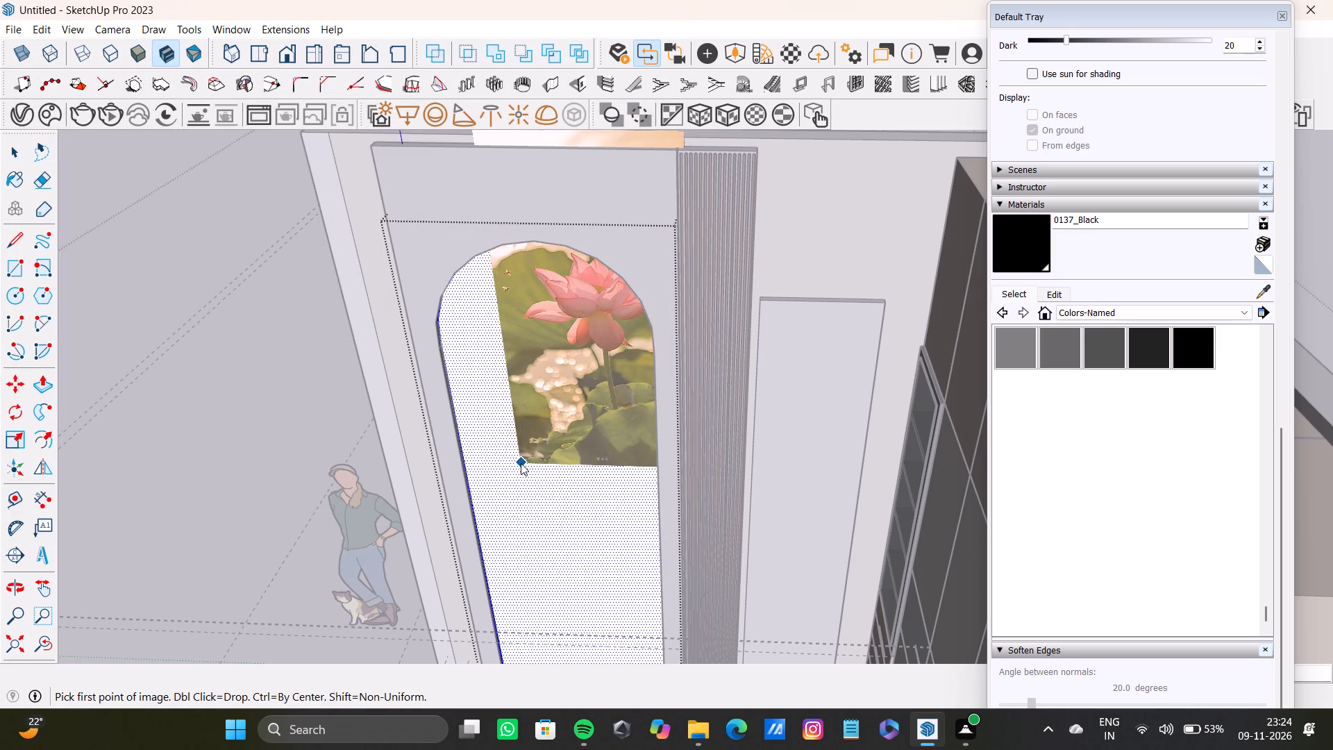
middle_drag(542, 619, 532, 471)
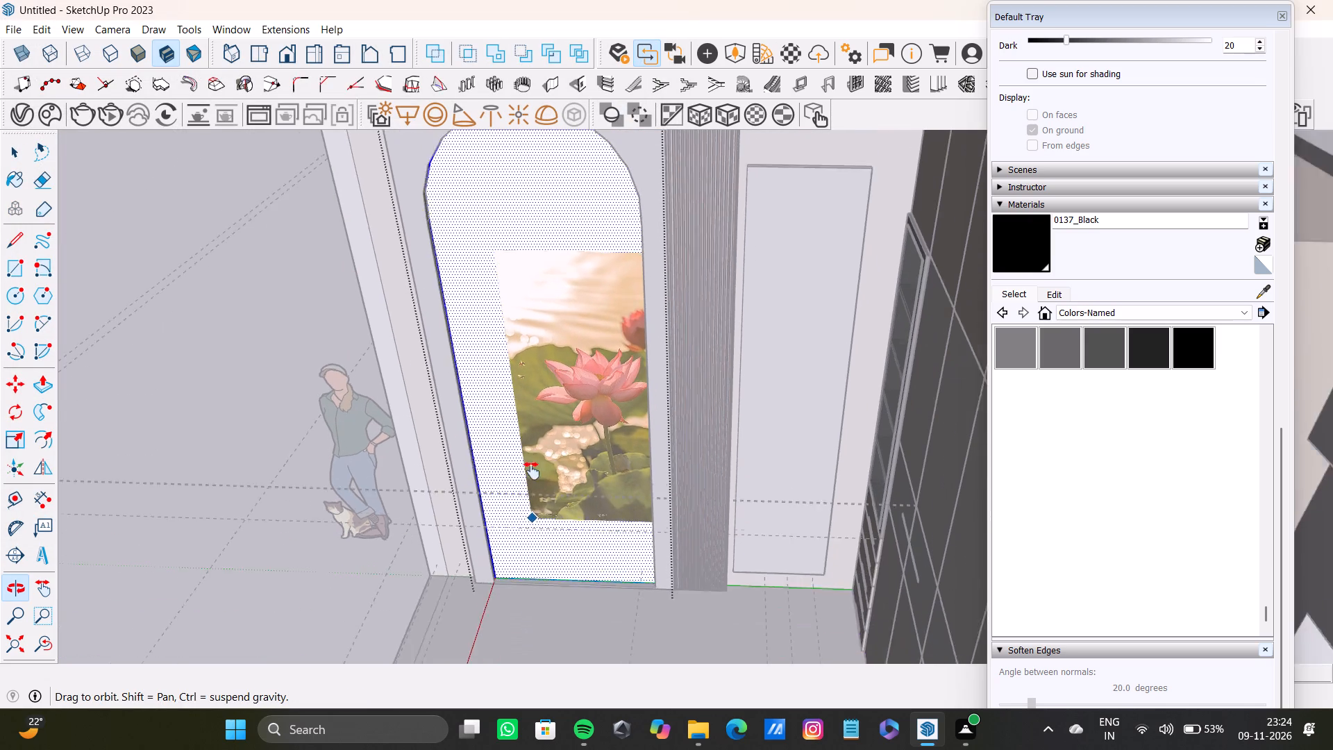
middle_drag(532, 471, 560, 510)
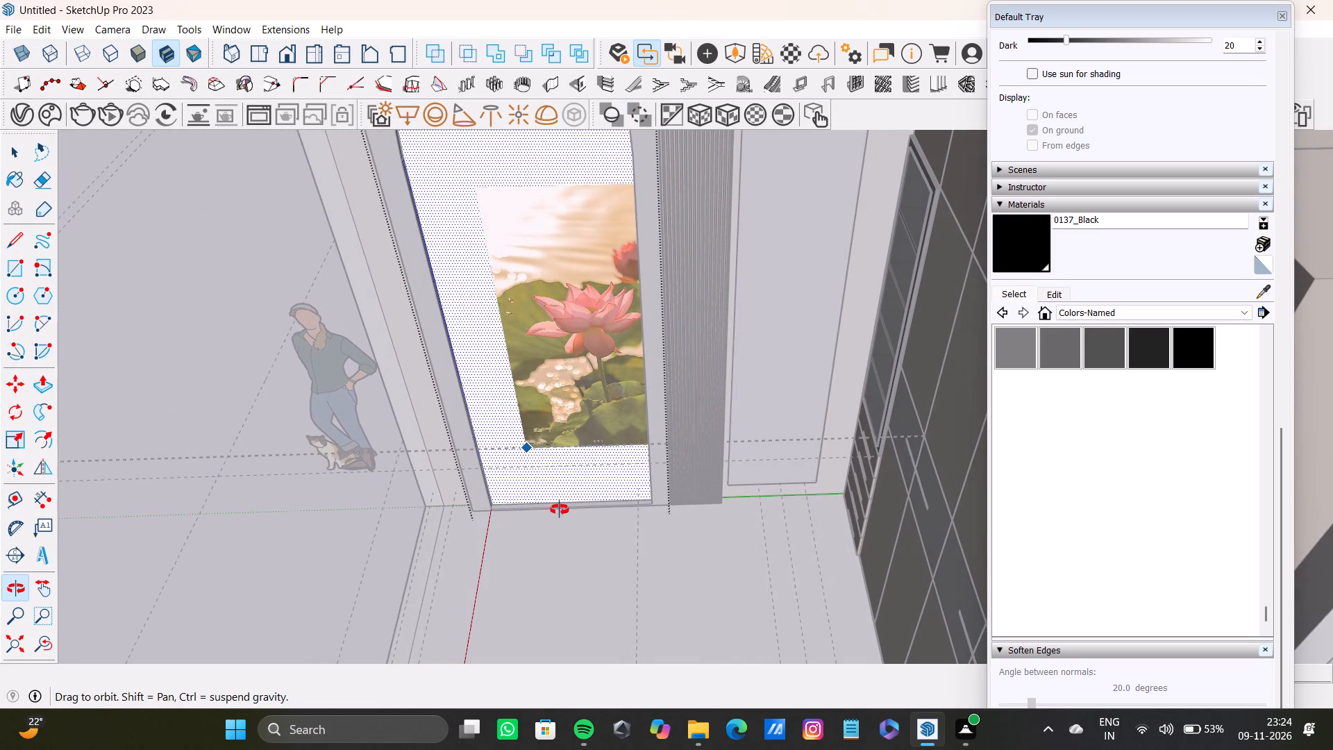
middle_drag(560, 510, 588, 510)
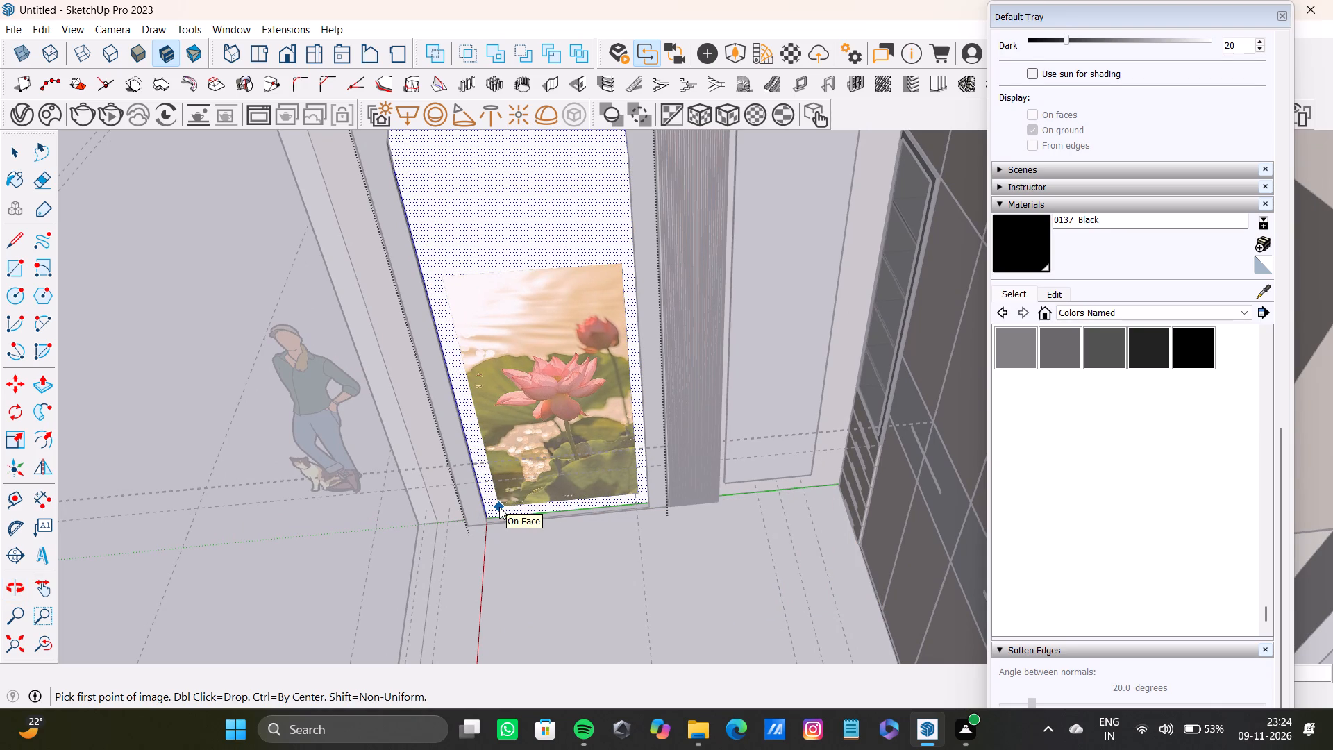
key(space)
Paint the arched face of the marble wall panel with 0133_Gray from the Colors-Named collection.
scroll(517, 349, down, 4)
shift+middle_drag(519, 348, 594, 399)
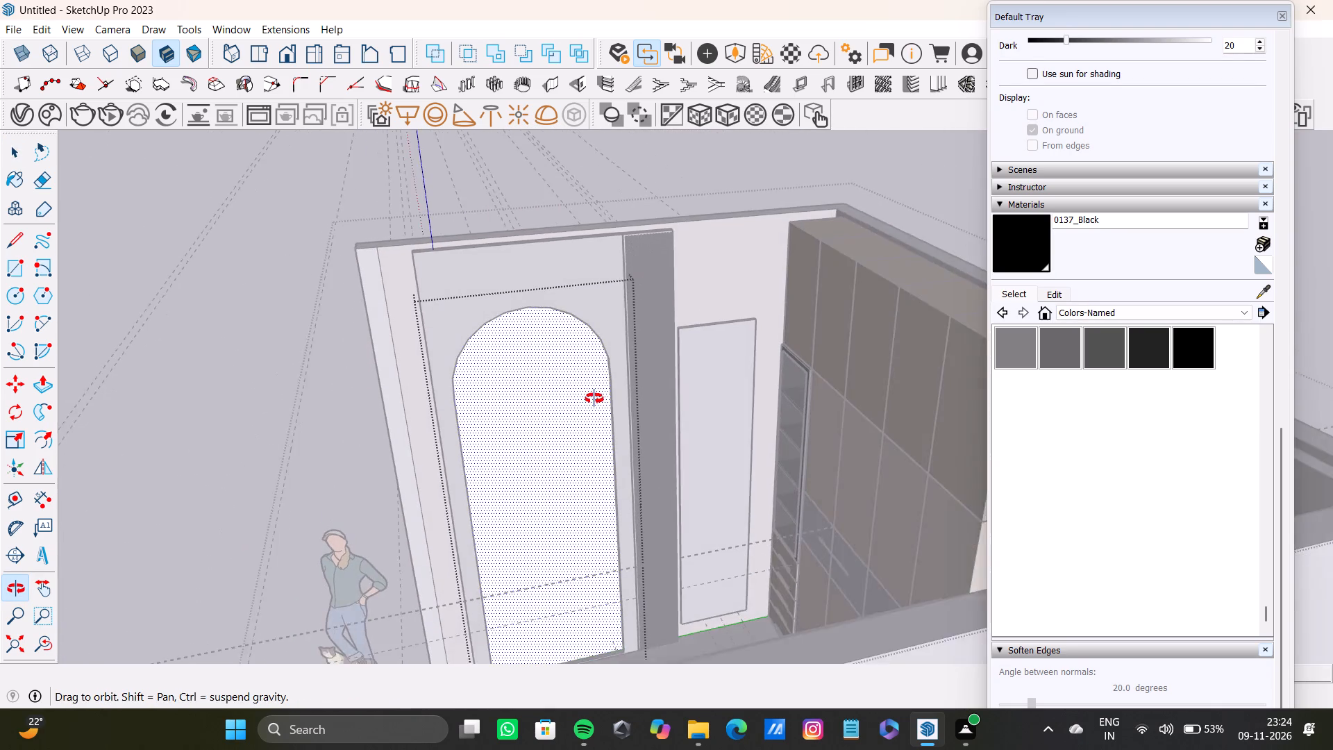
shift+middle_drag(594, 399, 619, 391)
click(1012, 343)
click(544, 371)
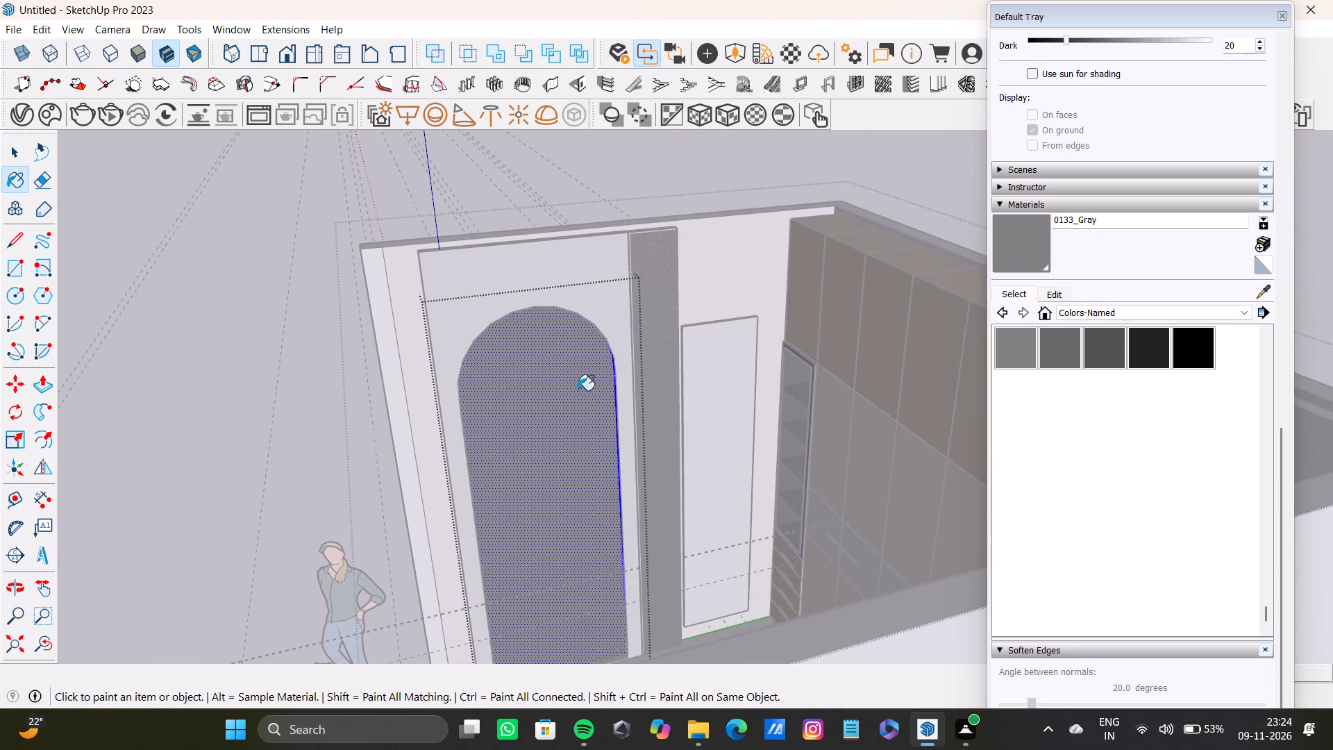
key(space)
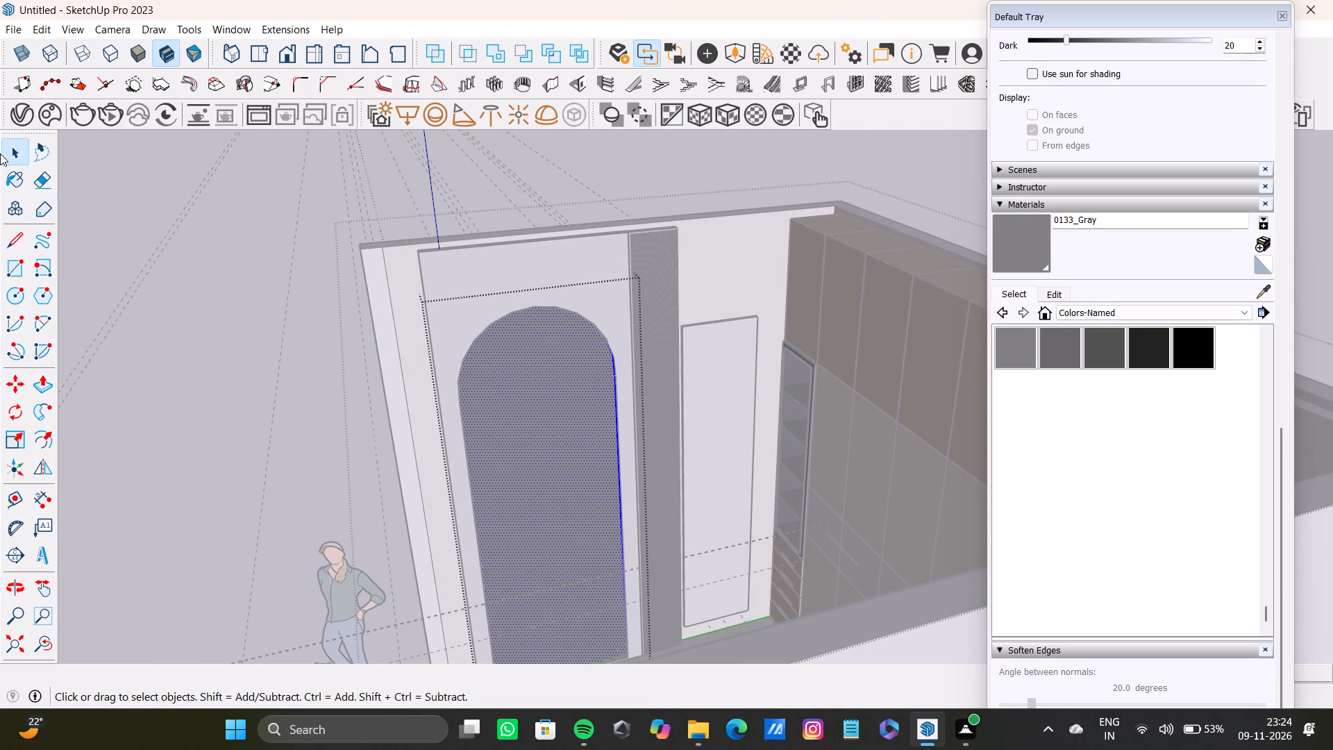
Open the V-Ray Asset Editor with its material settings expanded and make the 0009_Linen material editable in V-Ray.
click(23, 120)
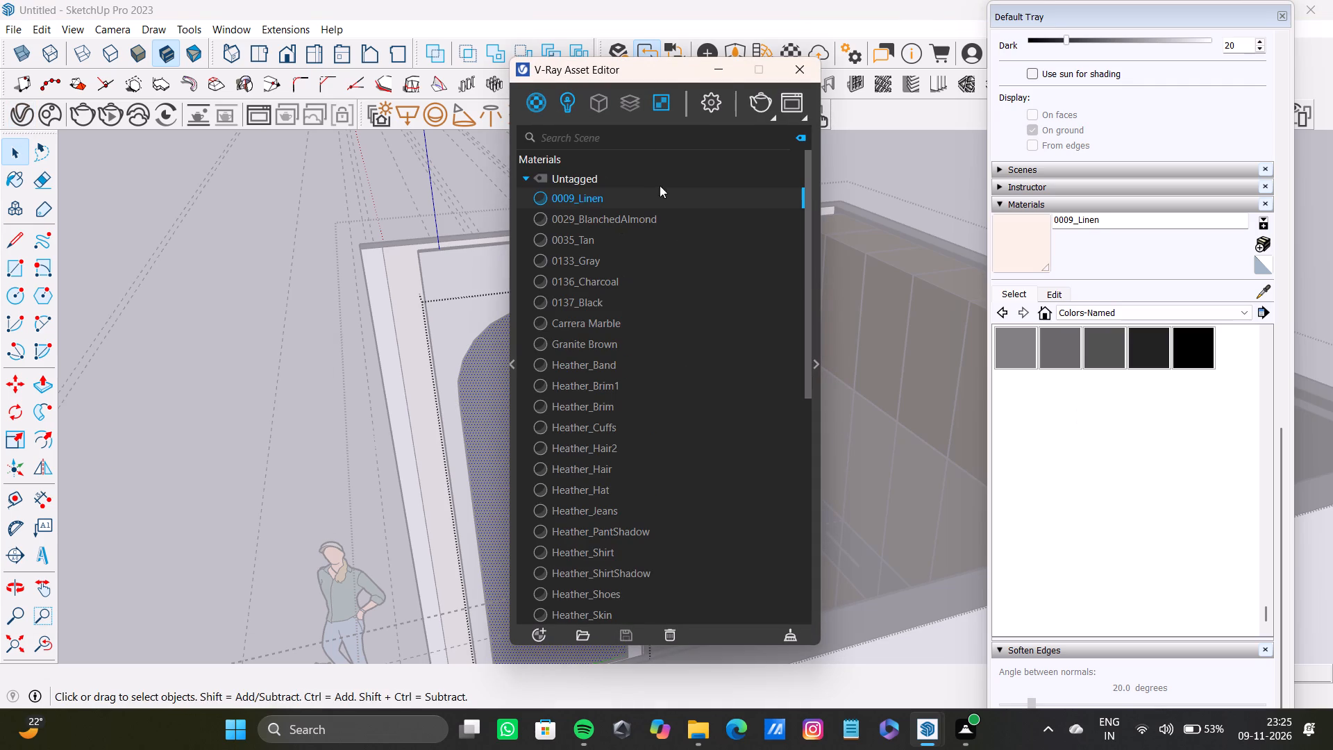
click(817, 378)
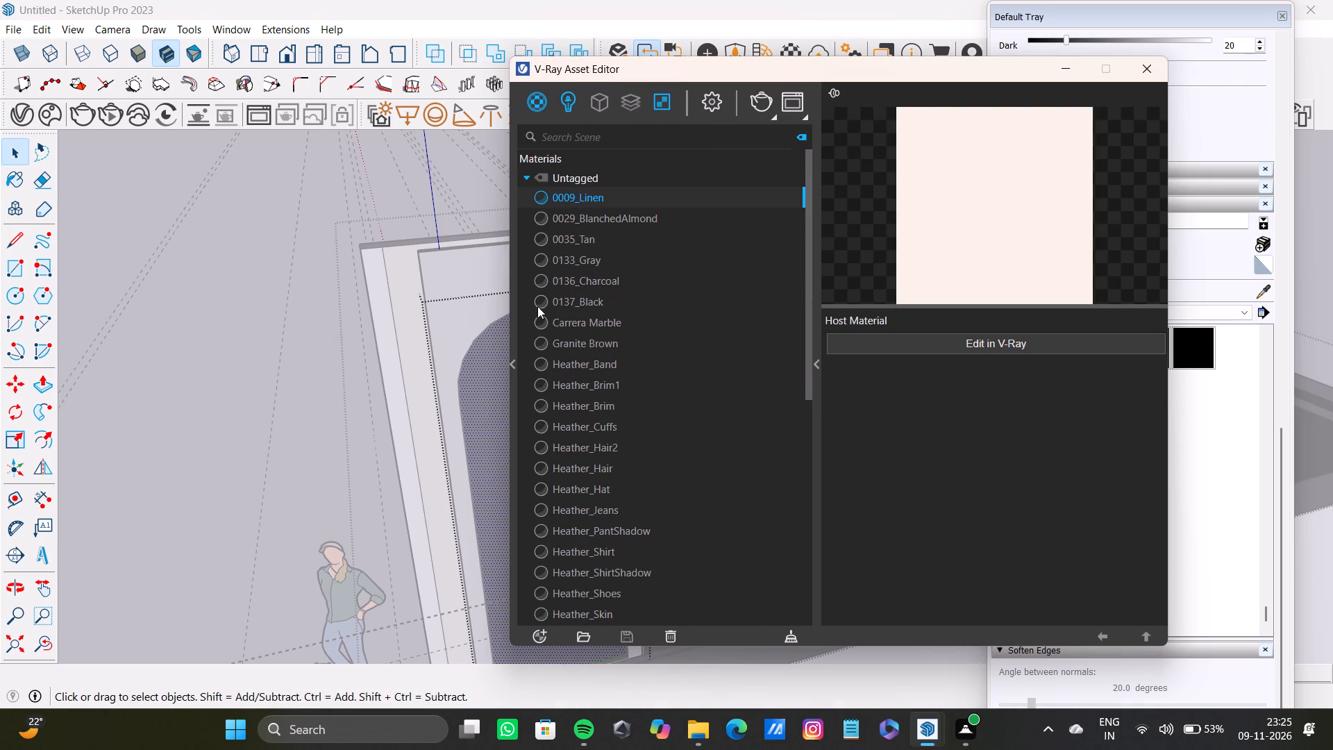
drag(774, 62, 941, 171)
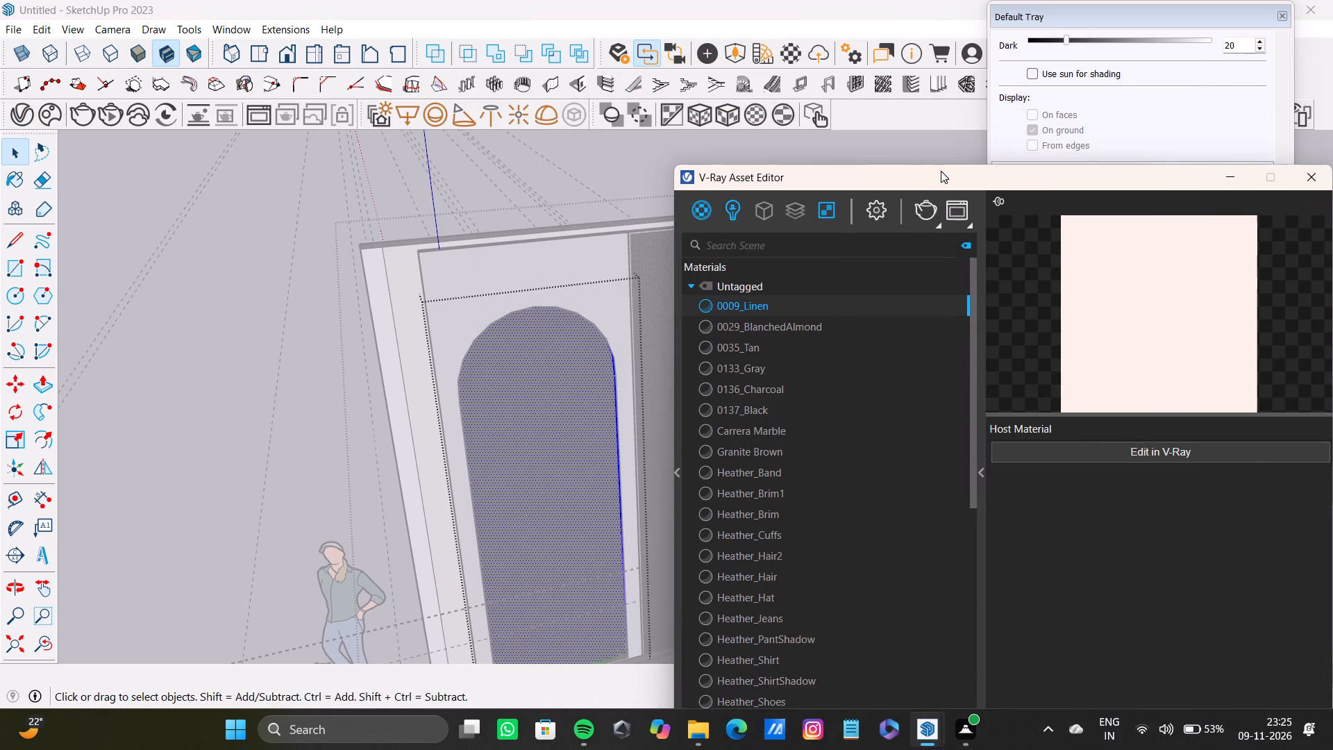
drag(941, 171, 943, 168)
click(529, 432)
double_click(539, 409)
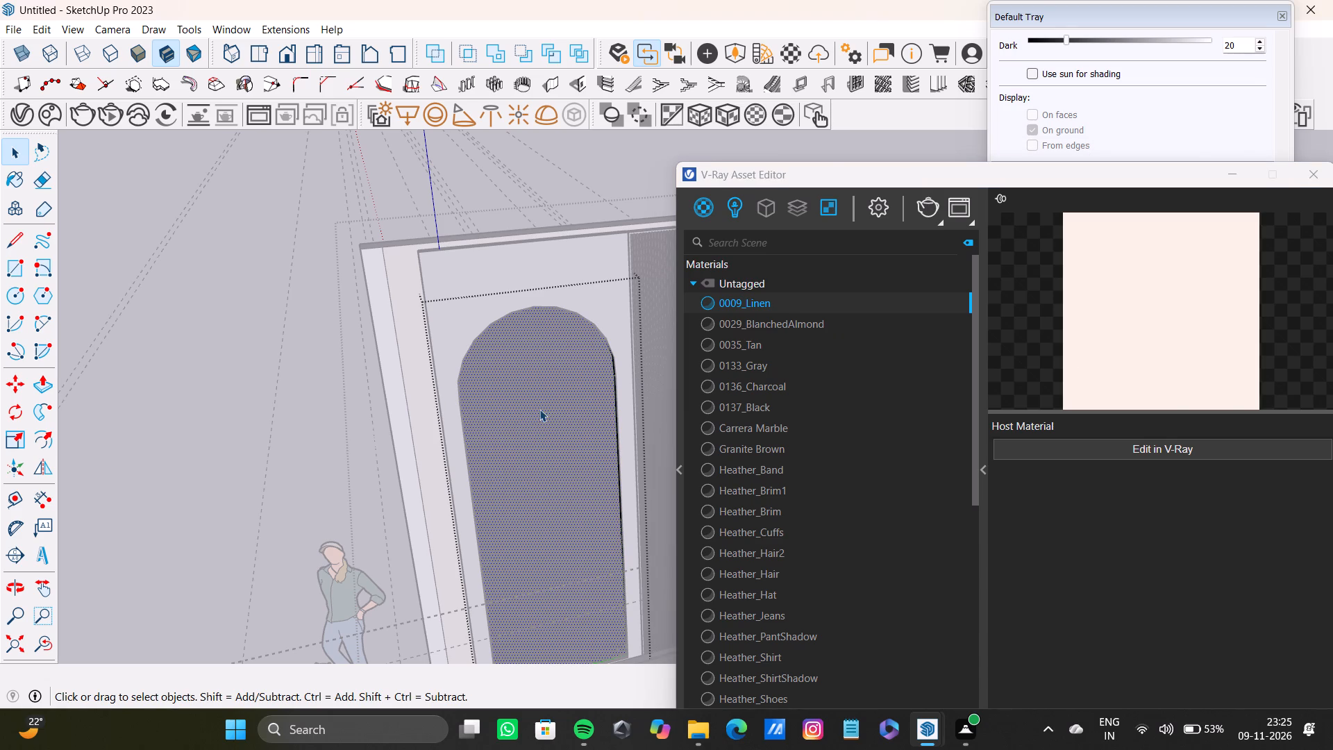
click(1200, 451)
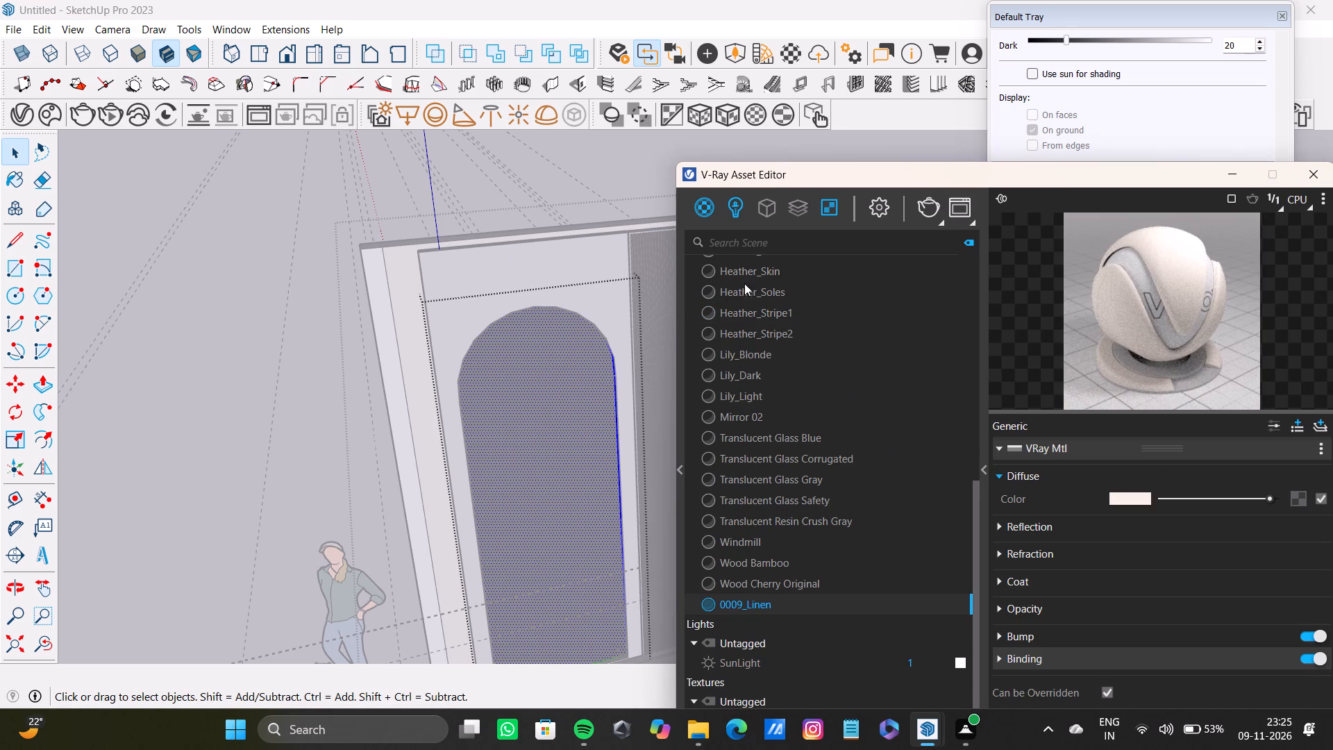
Select the arched face's 0133_Gray material in the V-Ray Asset Editor and make it editable in V-Ray.
scroll(757, 312, up, 9)
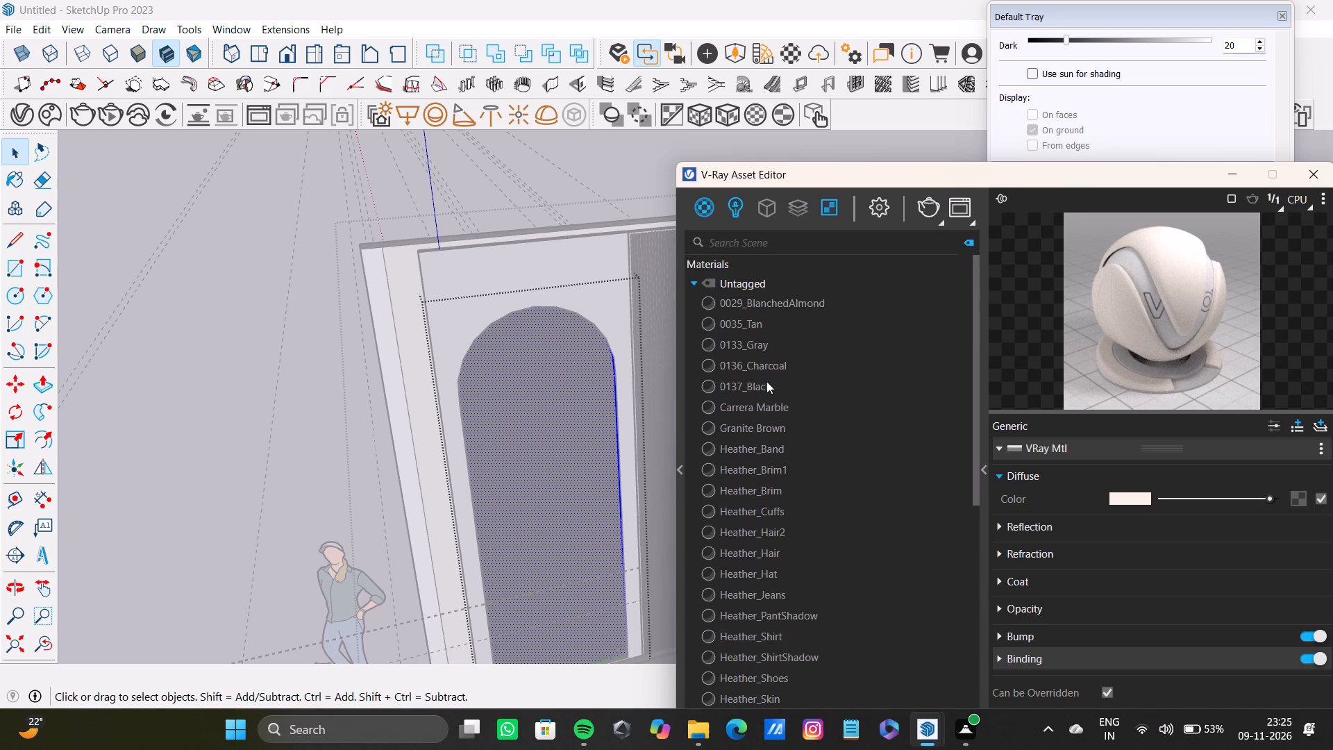
click(769, 348)
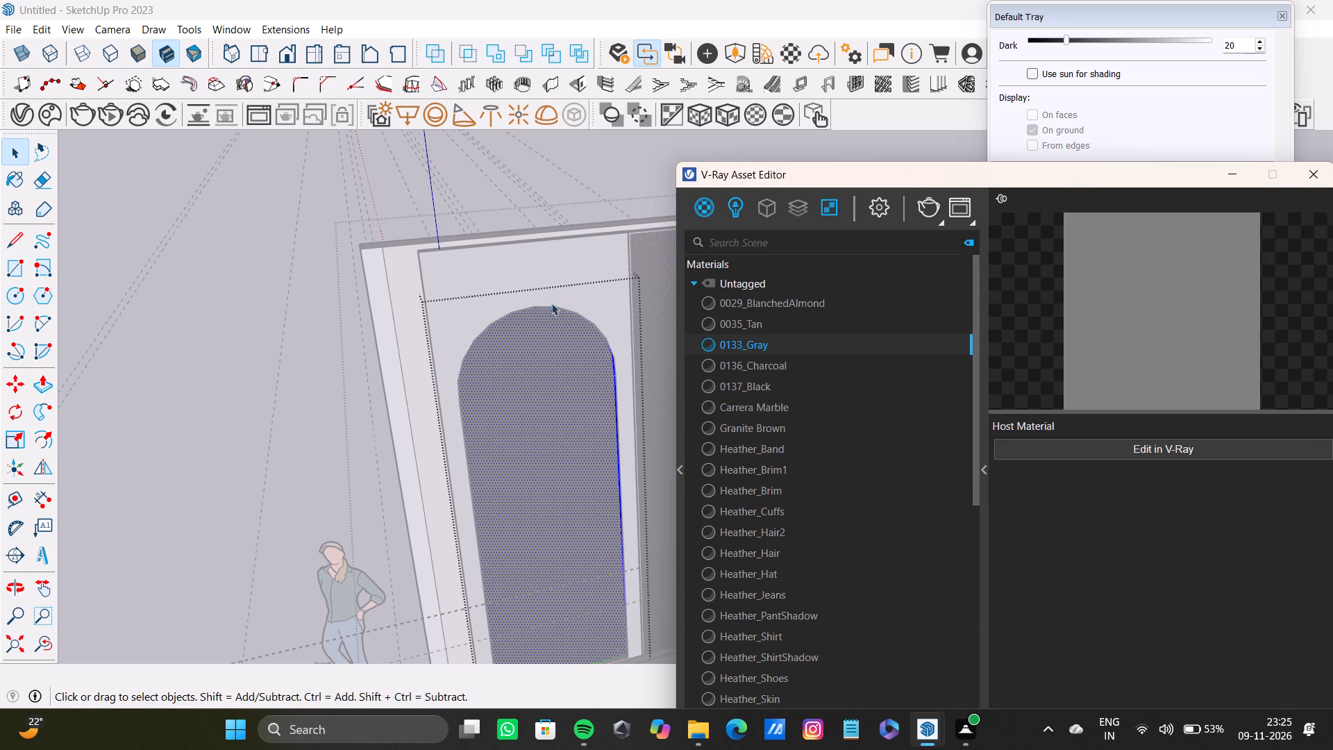
scroll(590, 307, down, 7)
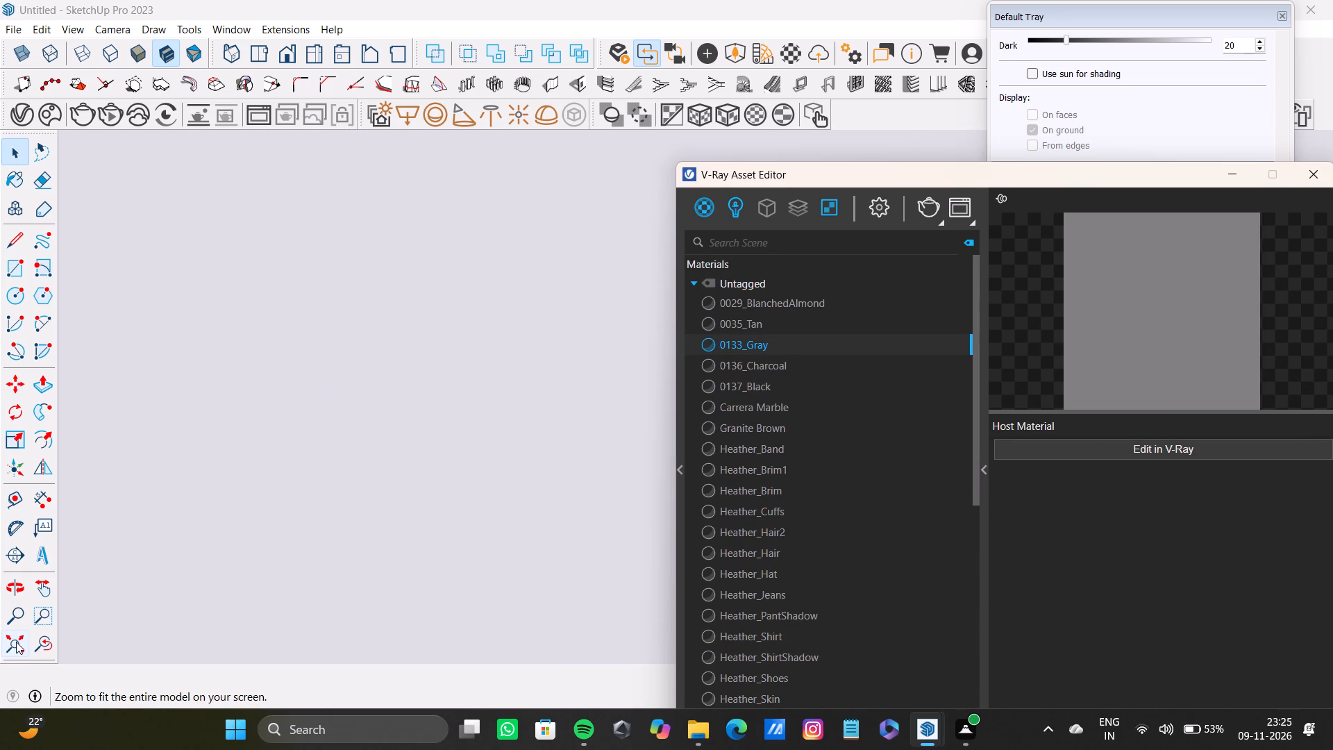
click(16, 641)
scroll(489, 182, up, 13)
scroll(487, 253, down, 8)
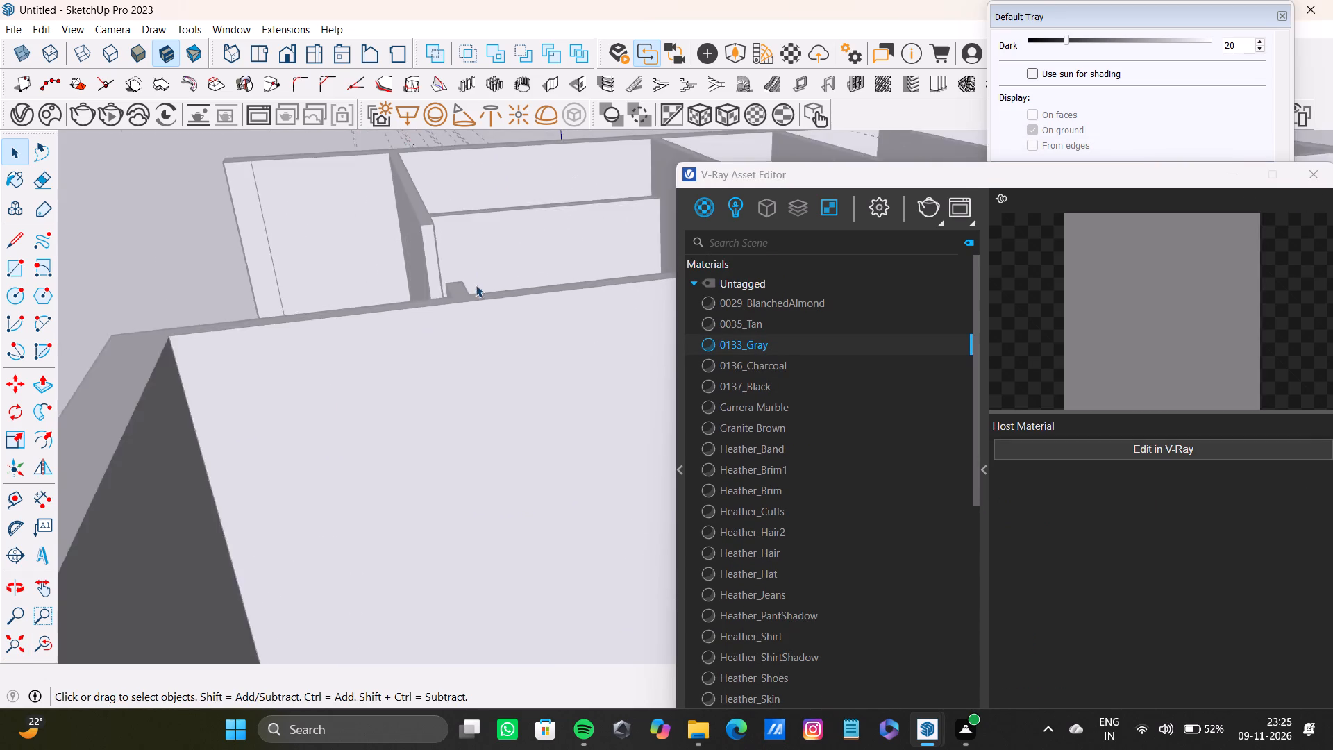
scroll(476, 285, down, 16)
shift+middle_drag(485, 297, 35, 512)
scroll(419, 399, down, 5)
middle_drag(372, 441, 270, 523)
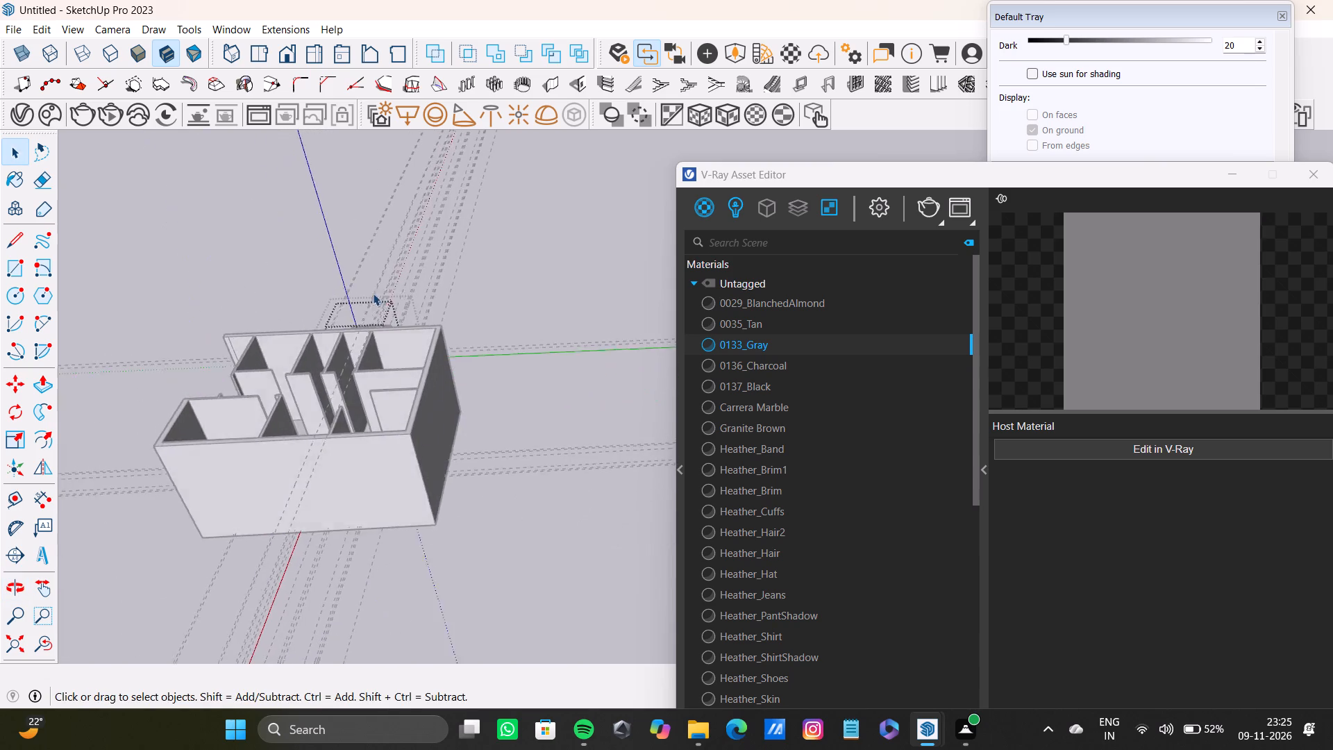
scroll(391, 213, up, 18)
middle_drag(360, 343, 344, 467)
scroll(344, 467, up, 12)
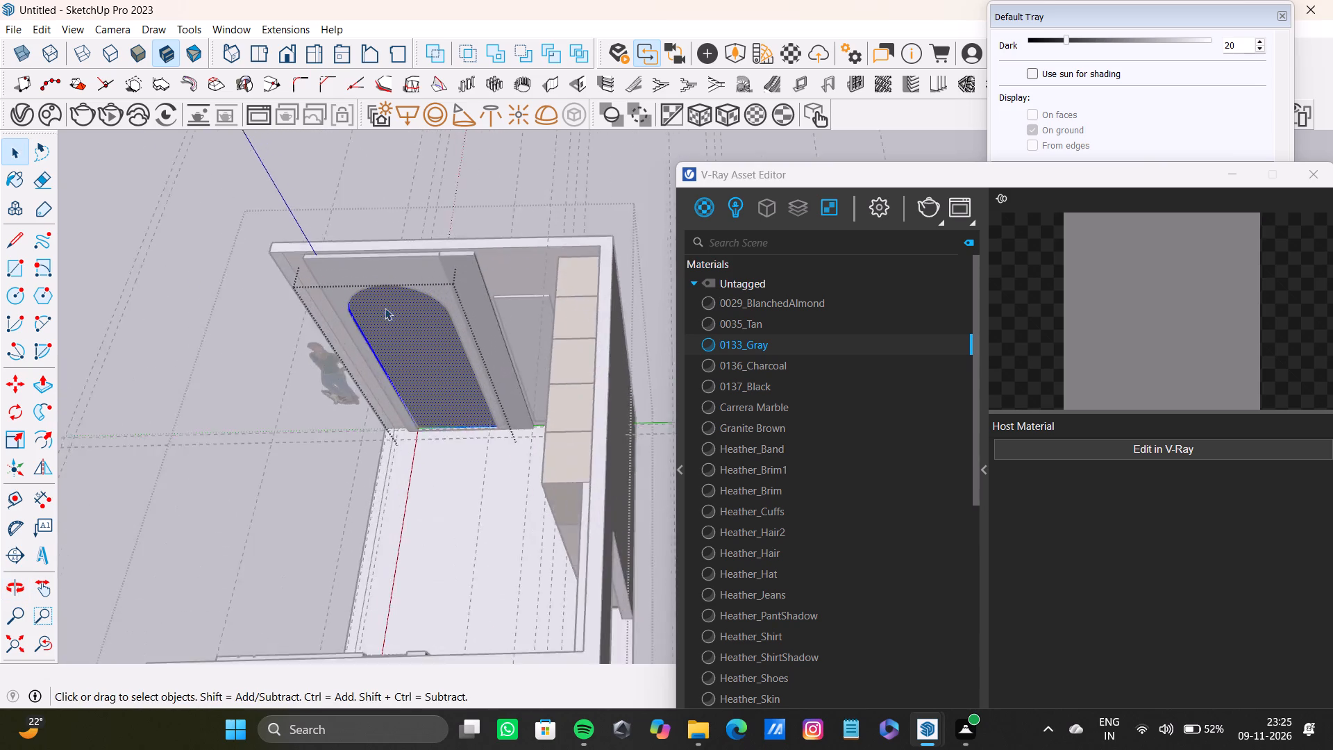
scroll(385, 308, up, 14)
shift+middle_drag(397, 322, 454, 315)
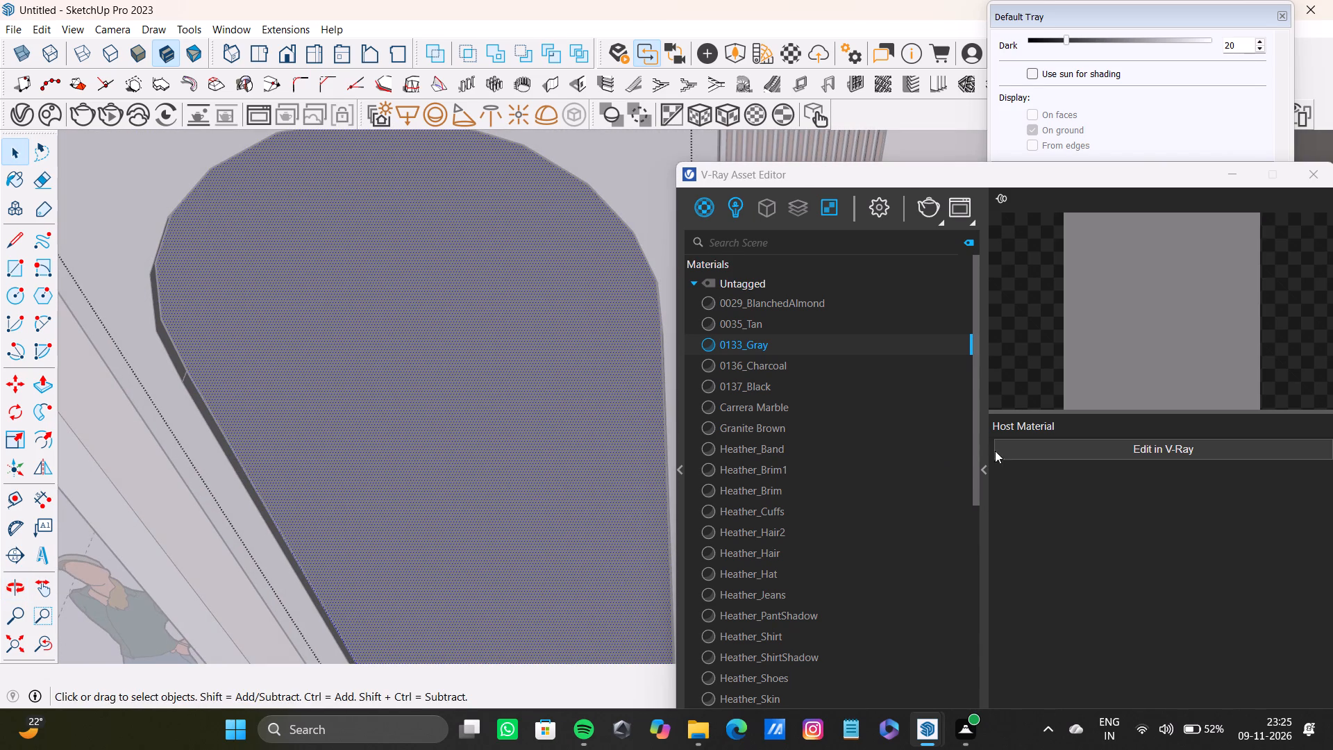
click(1031, 440)
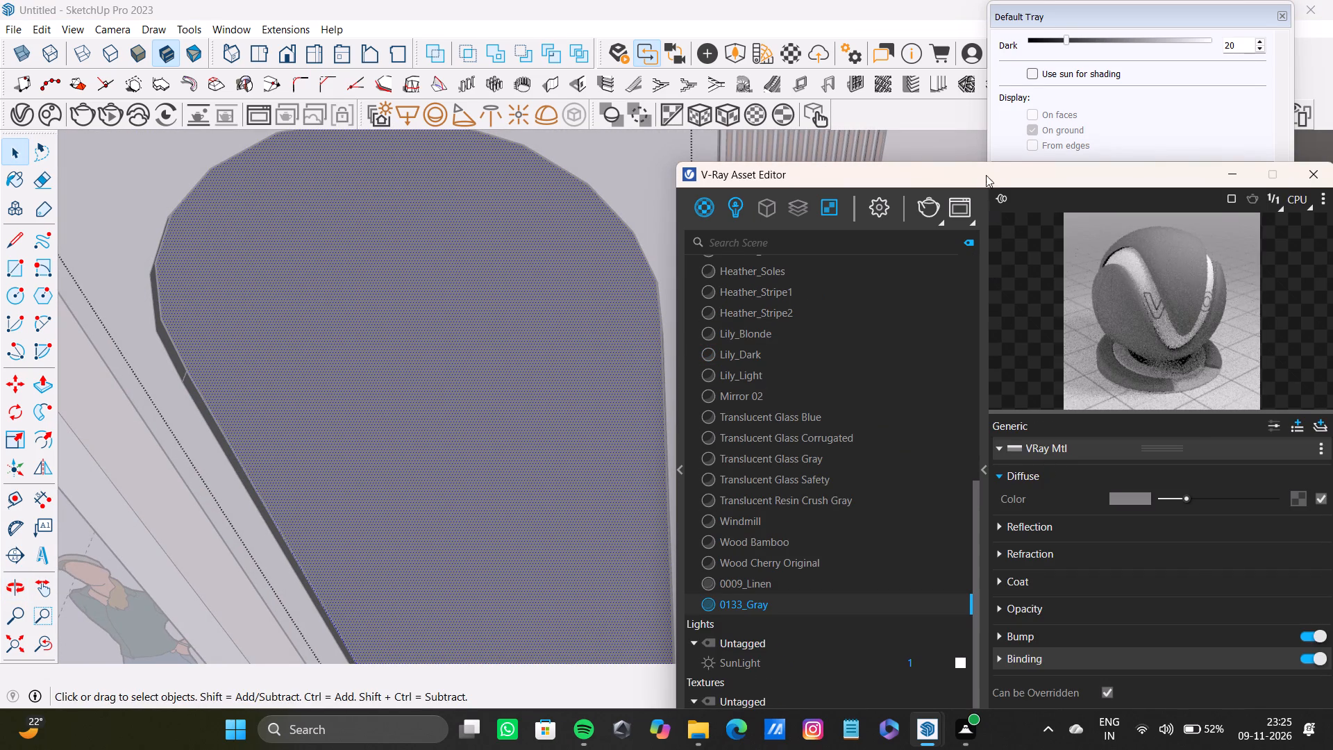
Load the lotus image download (5) from Downloads as the diffuse bitmap of the 0133_Gray material and minimise the V-Ray Asset Editor.
drag(989, 174, 730, 85)
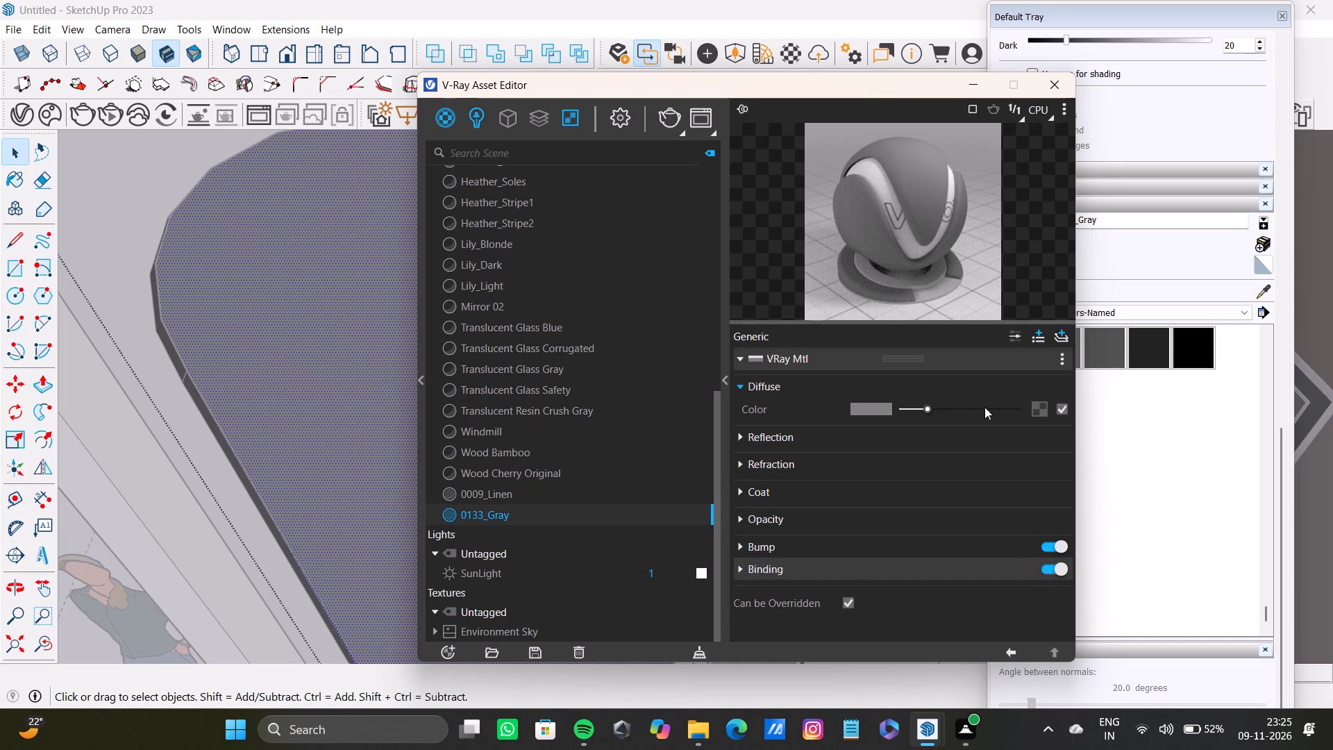
click(1039, 408)
click(993, 131)
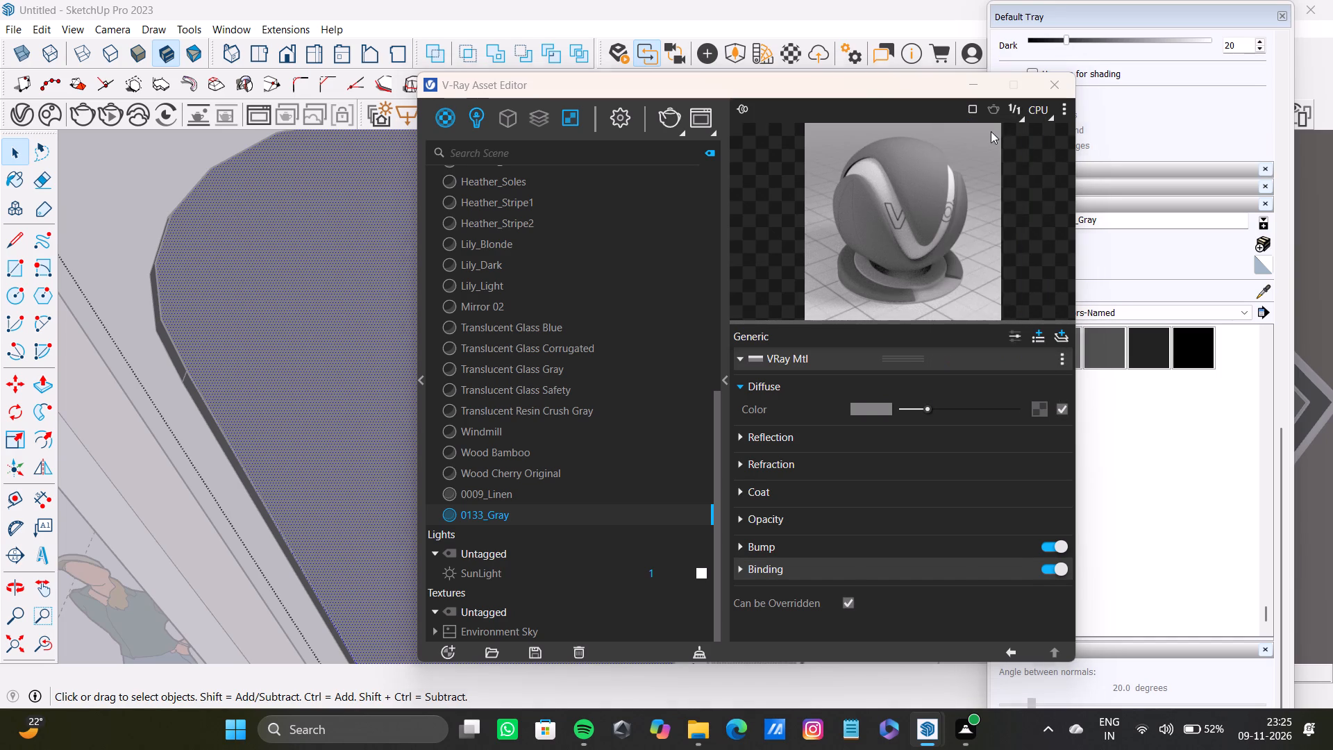
scroll(651, 328, down, 2)
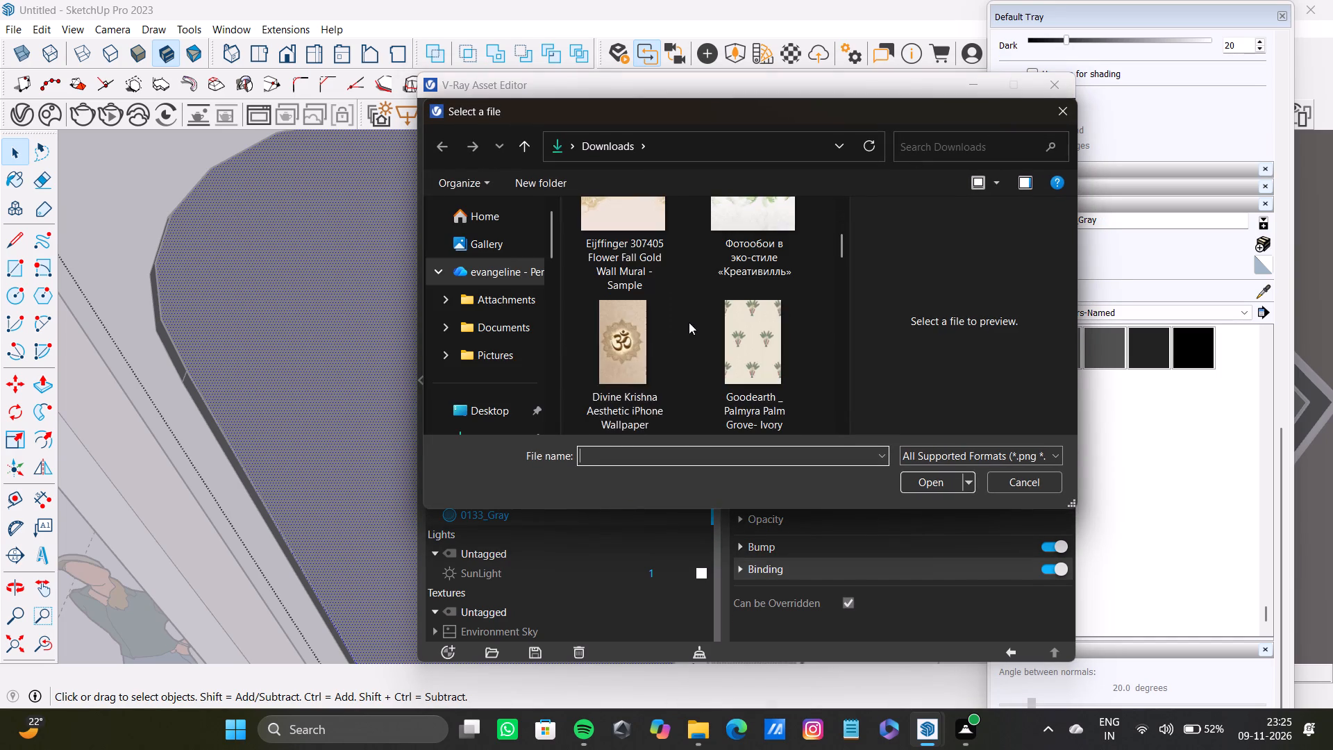
scroll(689, 322, down, 1)
scroll(732, 361, down, 1)
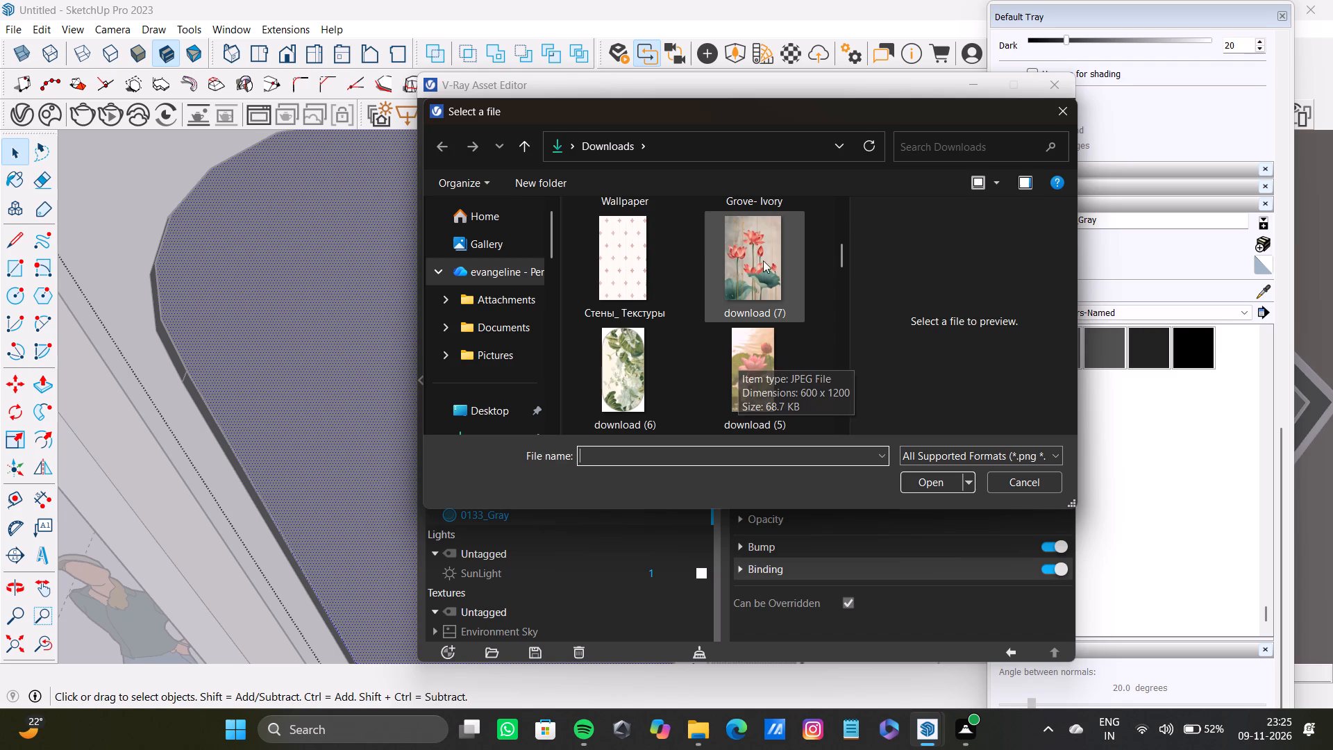
click(763, 354)
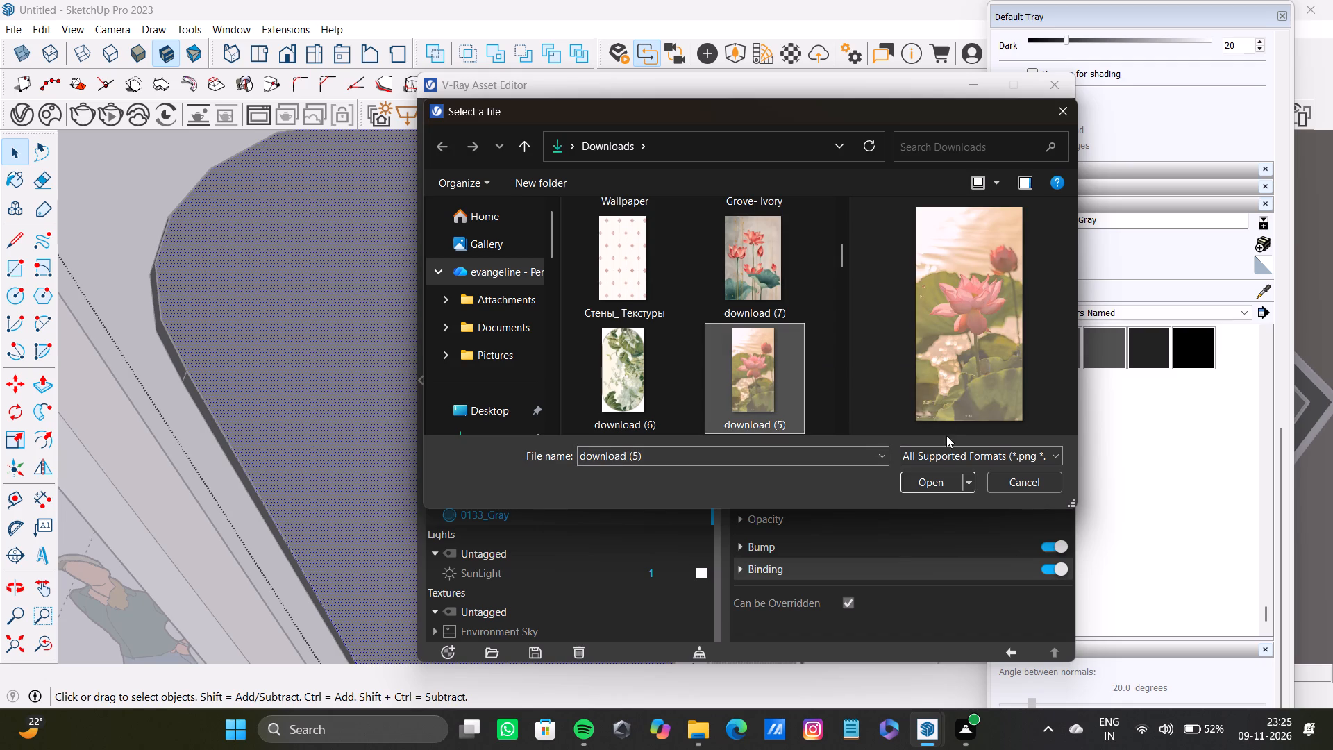
click(946, 477)
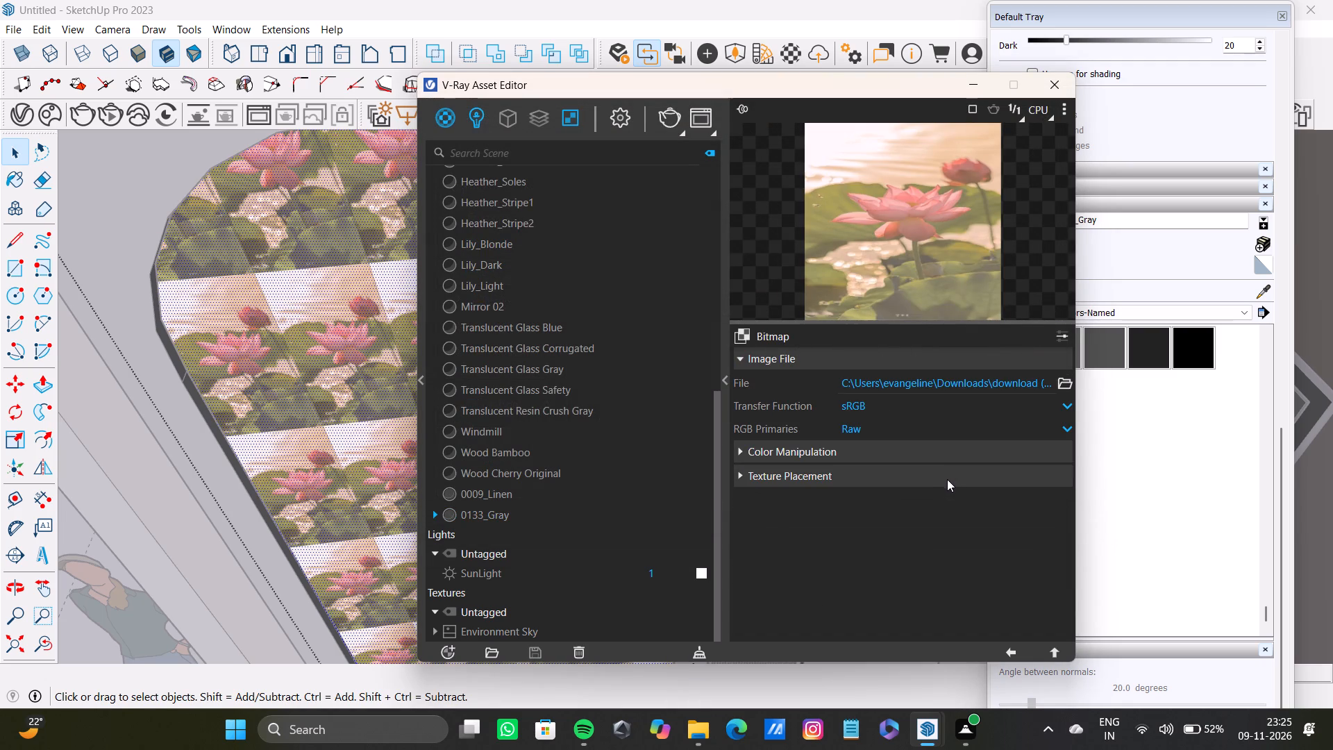
click(974, 83)
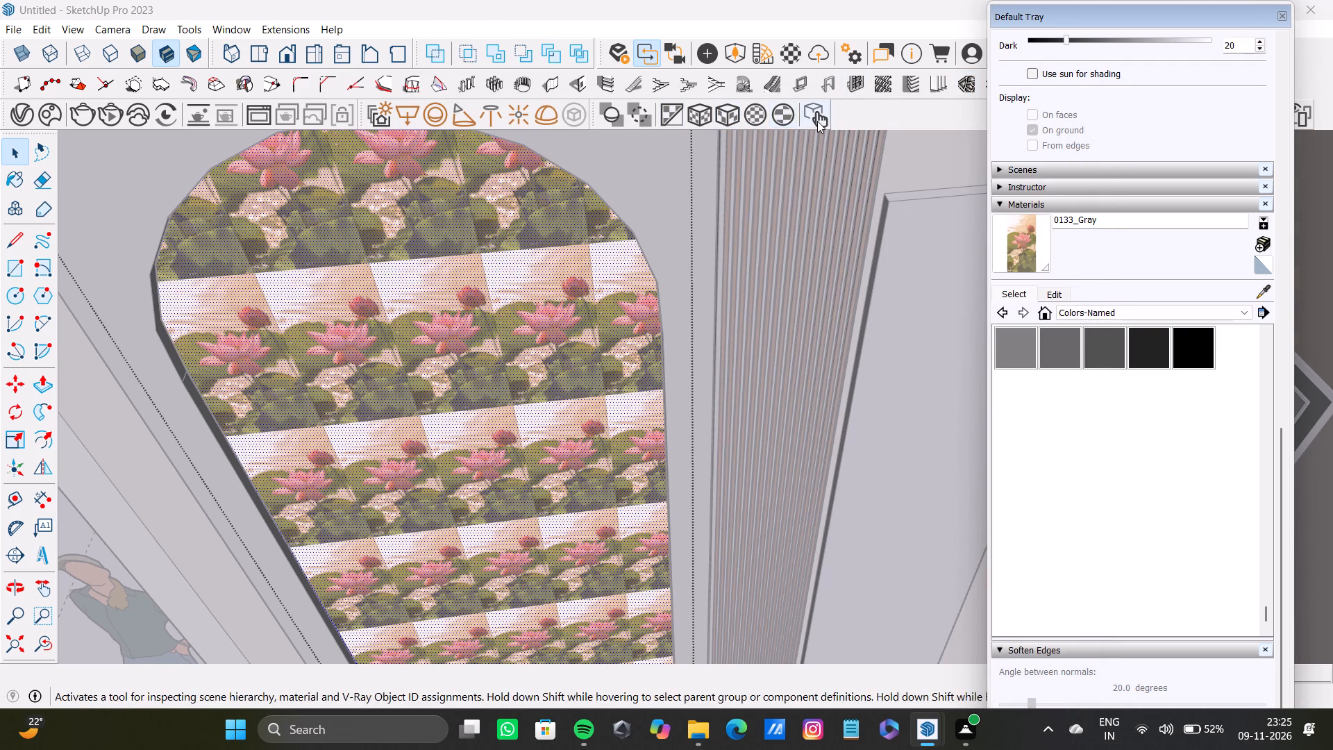
Fit the lotus texture to the arched face using V-Ray's spherical projection scaled to the object's bounding box.
click(818, 121)
click(782, 119)
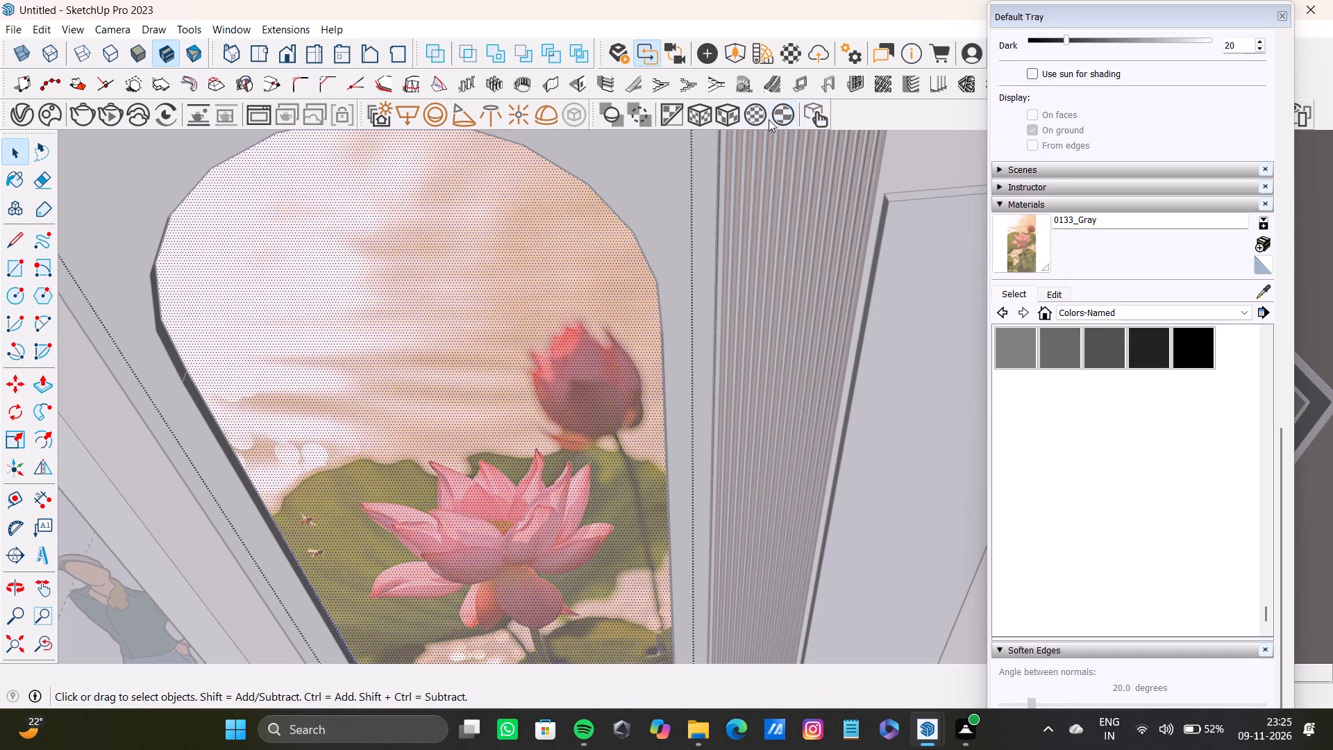
scroll(669, 315, down, 7)
middle_drag(664, 406, 821, 365)
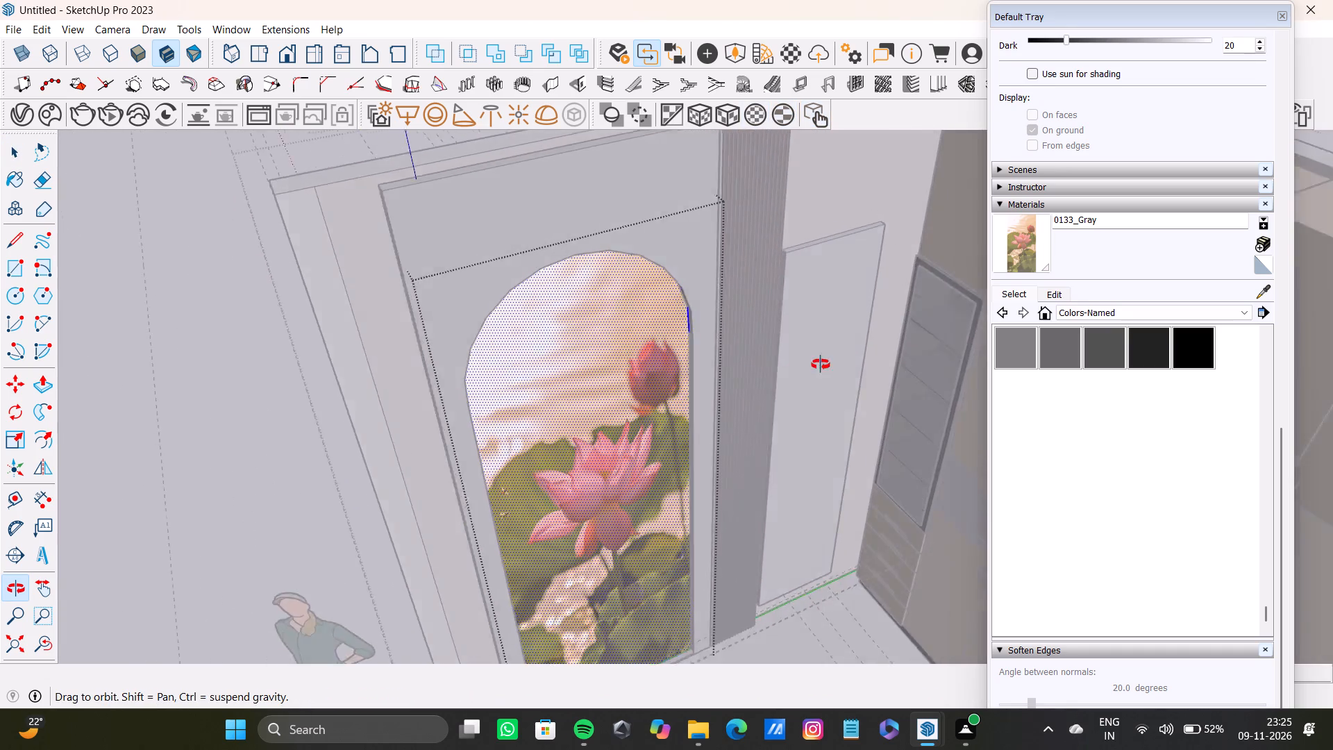
middle_drag(821, 365, 806, 292)
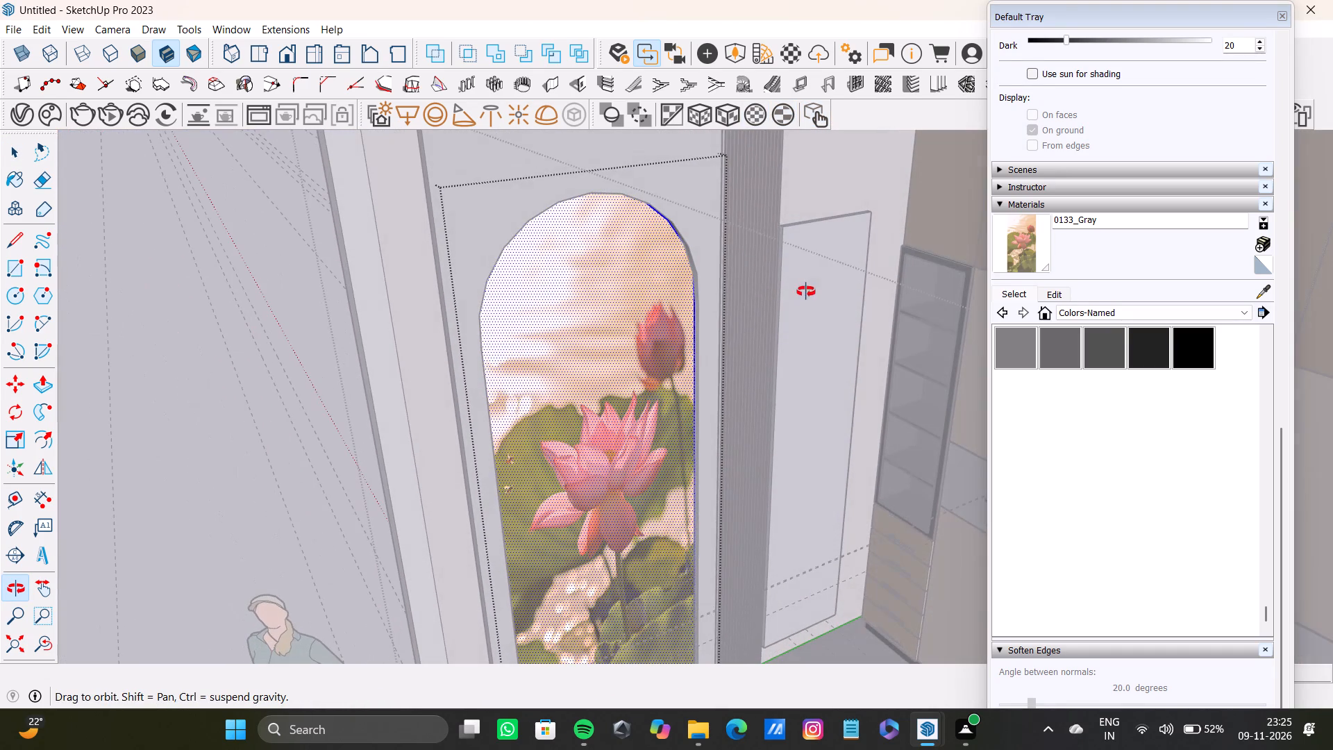
middle_drag(806, 292, 806, 291)
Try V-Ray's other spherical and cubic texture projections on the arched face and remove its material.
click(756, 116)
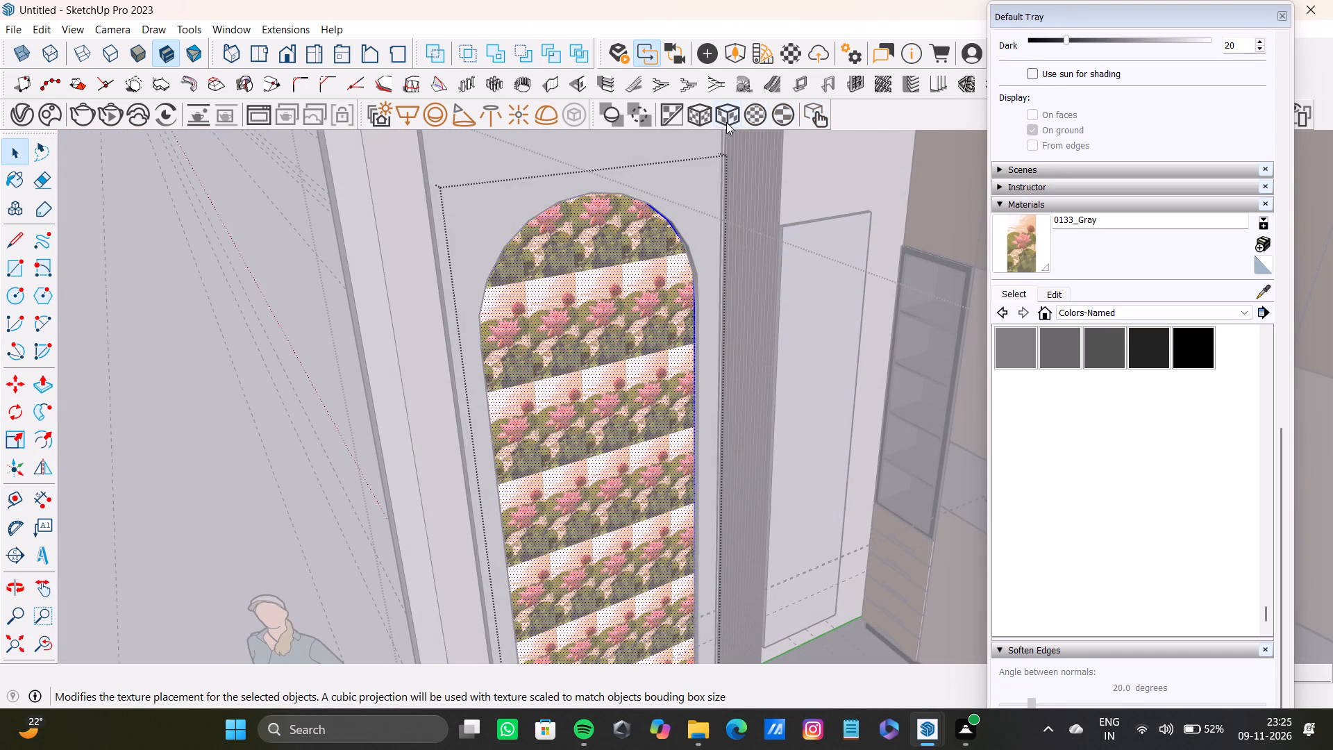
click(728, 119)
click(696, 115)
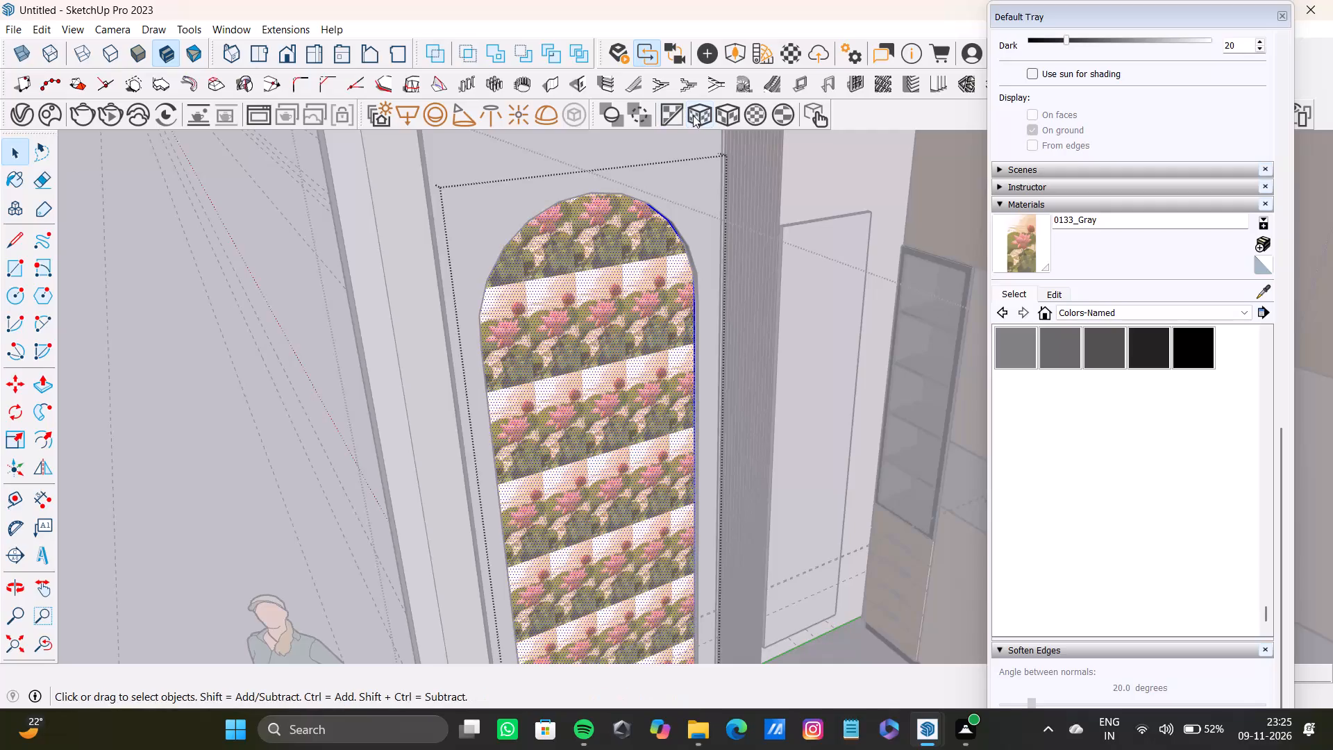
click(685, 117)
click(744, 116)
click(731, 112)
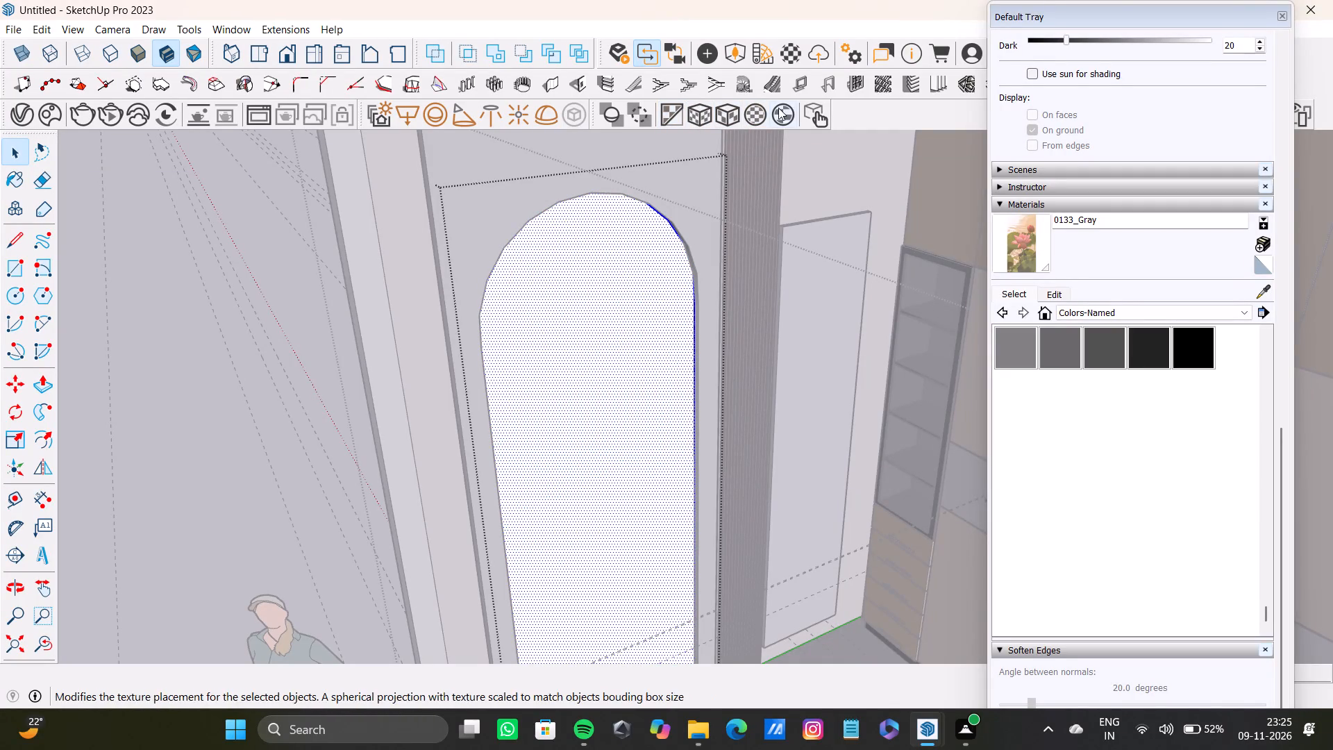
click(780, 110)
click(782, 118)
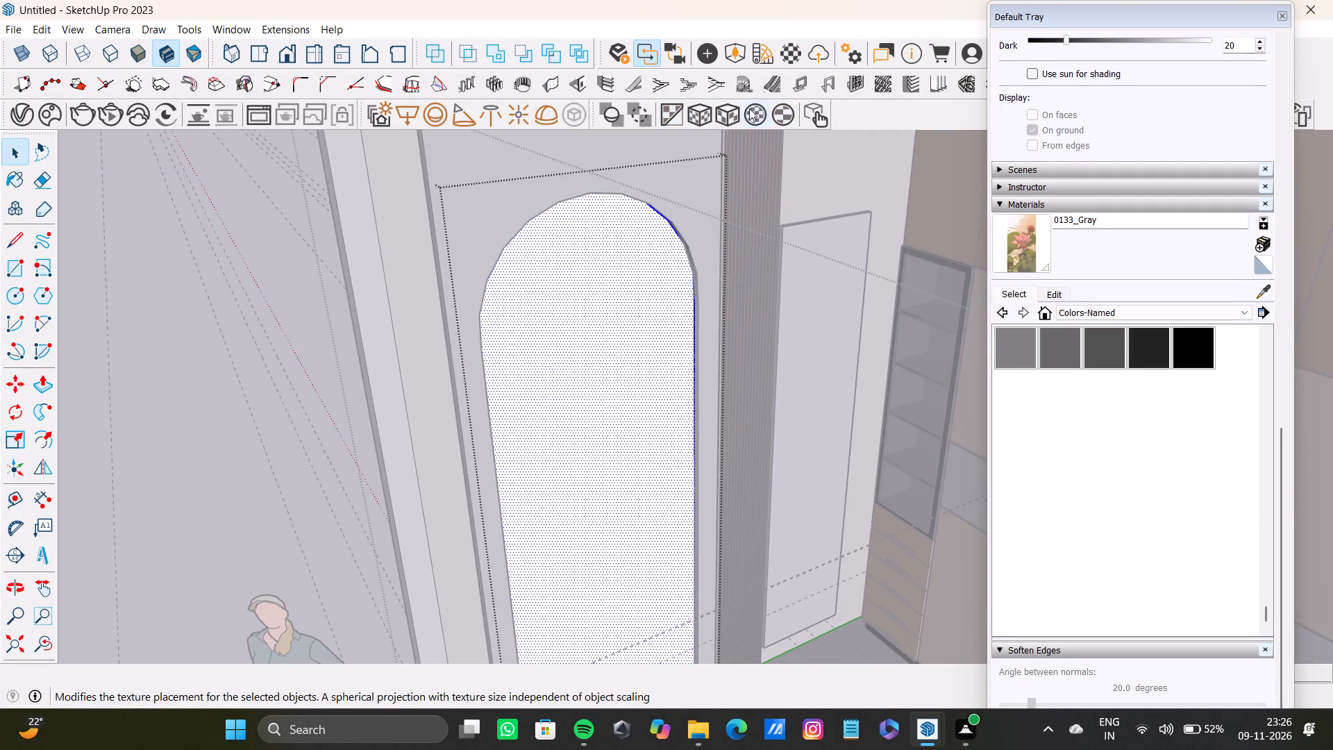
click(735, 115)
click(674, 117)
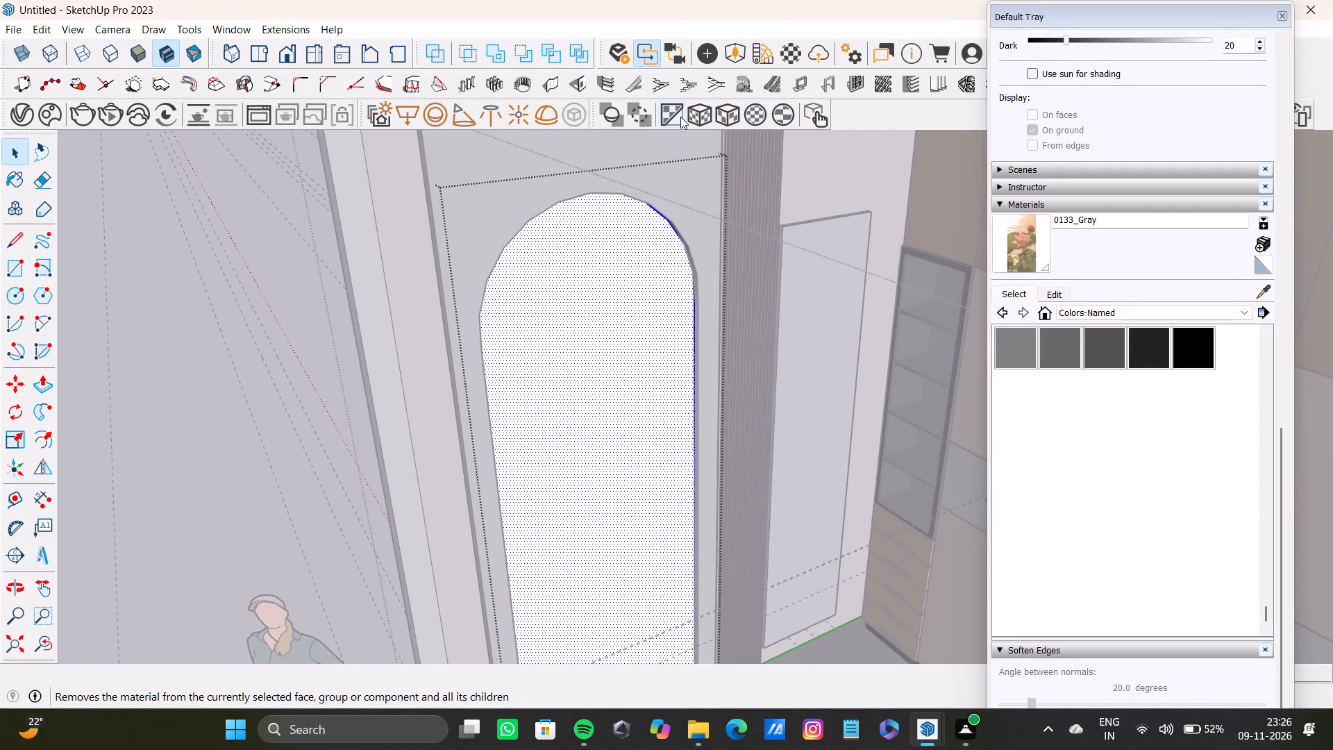
Repaint the arched face with 0133_Gray, reapply the spherical fit projection, and leave the wall panel's editing context.
click(1008, 251)
click(585, 381)
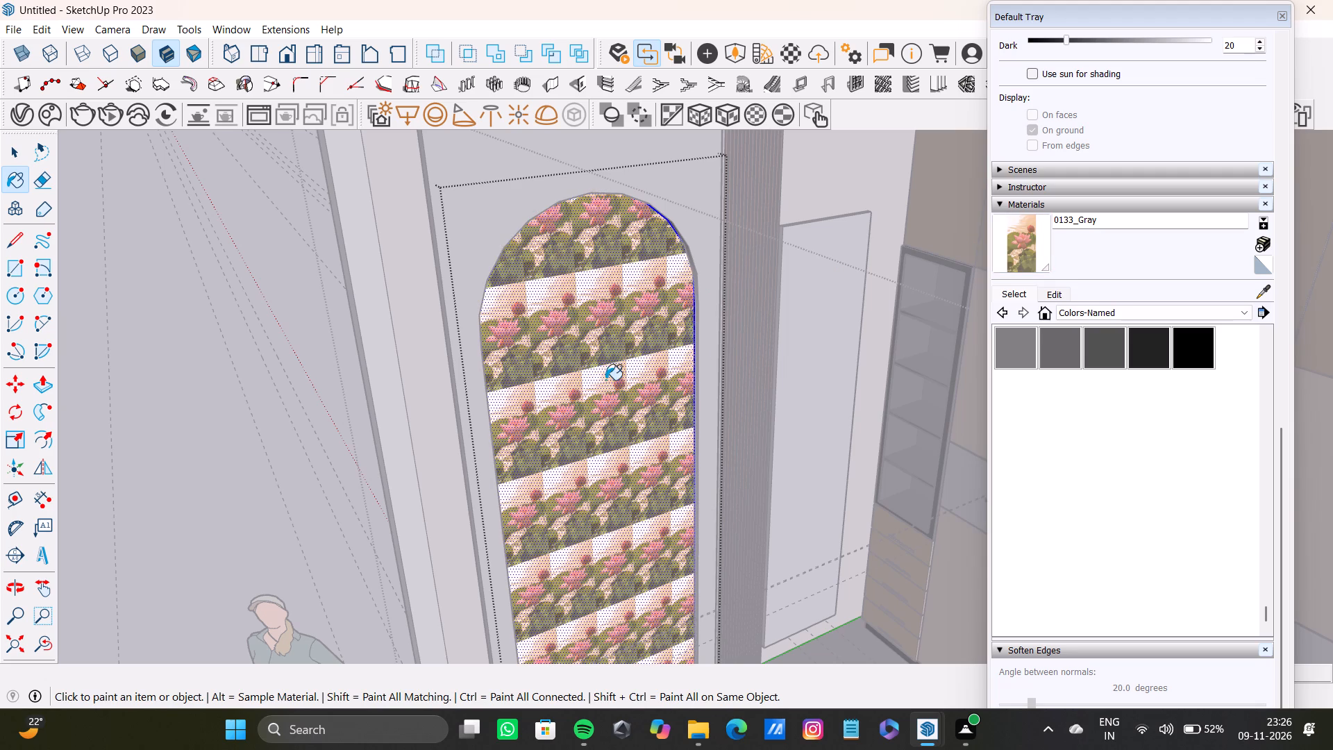
click(785, 118)
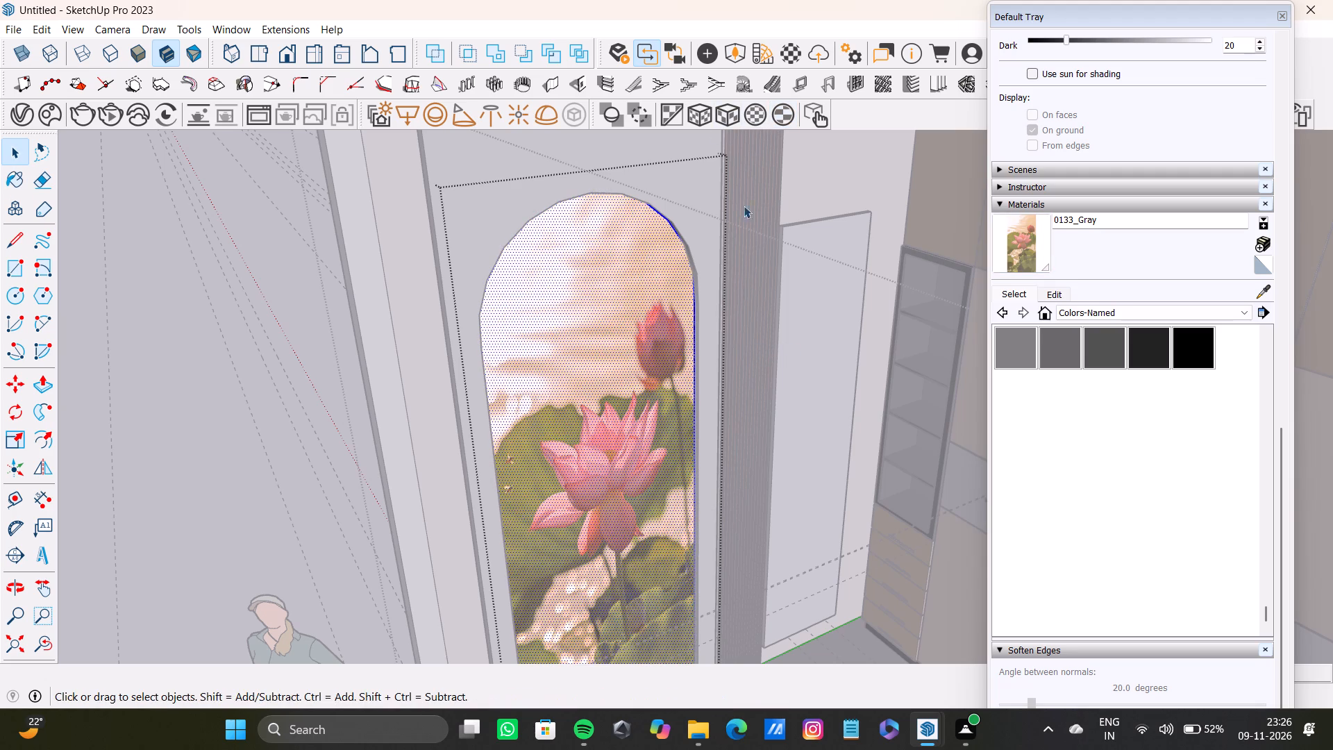
key(space)
click(326, 318)
Select the first tile-patterned panel of the wardrobe's middle band and browse the Wood collection for a finish.
scroll(325, 317, down, 5)
middle_drag(328, 332, 421, 339)
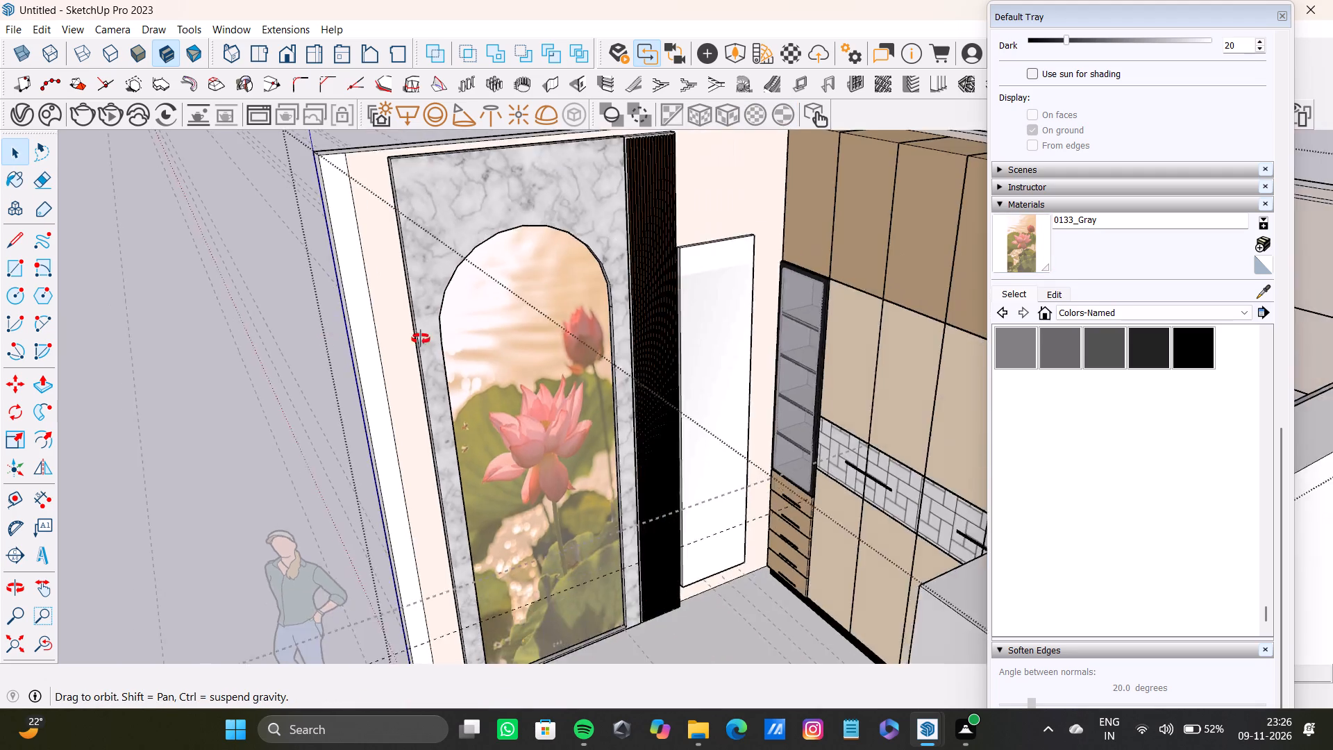
middle_drag(421, 339, 428, 360)
scroll(428, 360, down, 6)
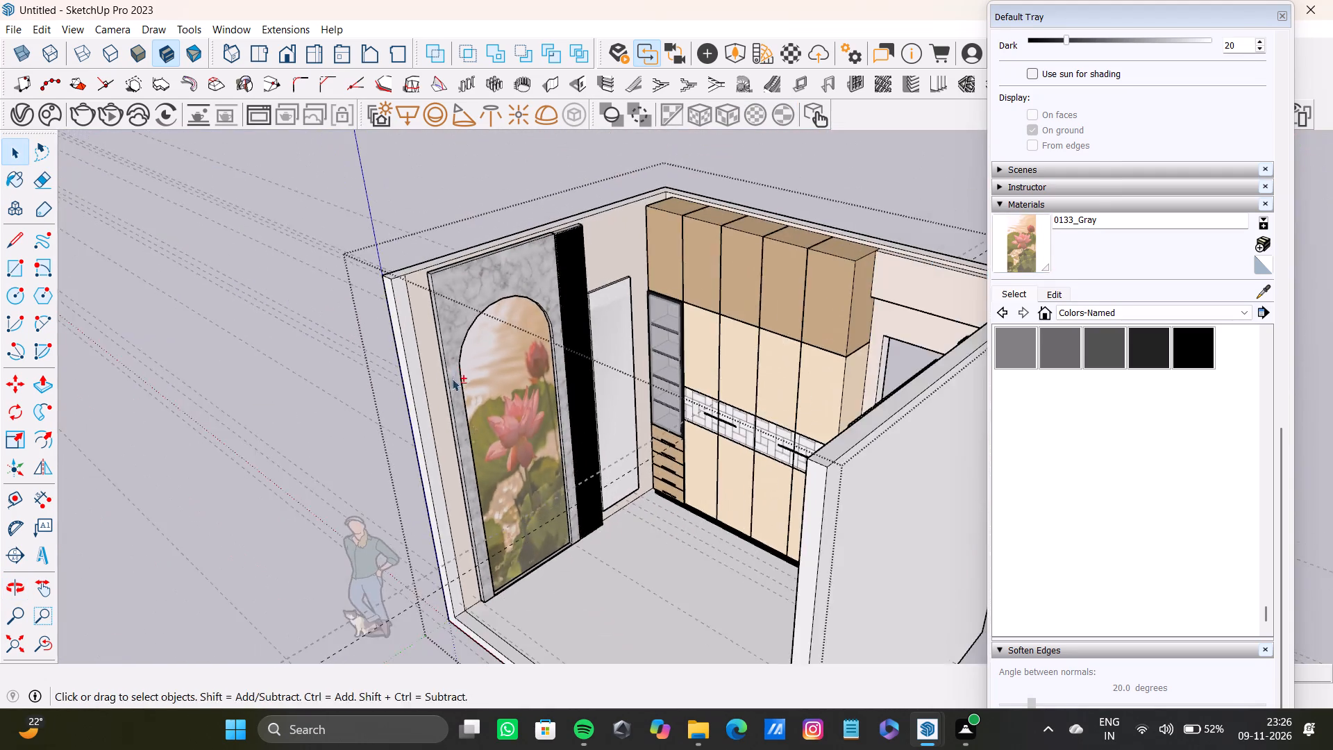
middle_drag(452, 378, 632, 267)
shift+scroll(668, 410, up, 8)
shift+middle_drag(677, 437, 587, 373)
scroll(587, 374, up, 2)
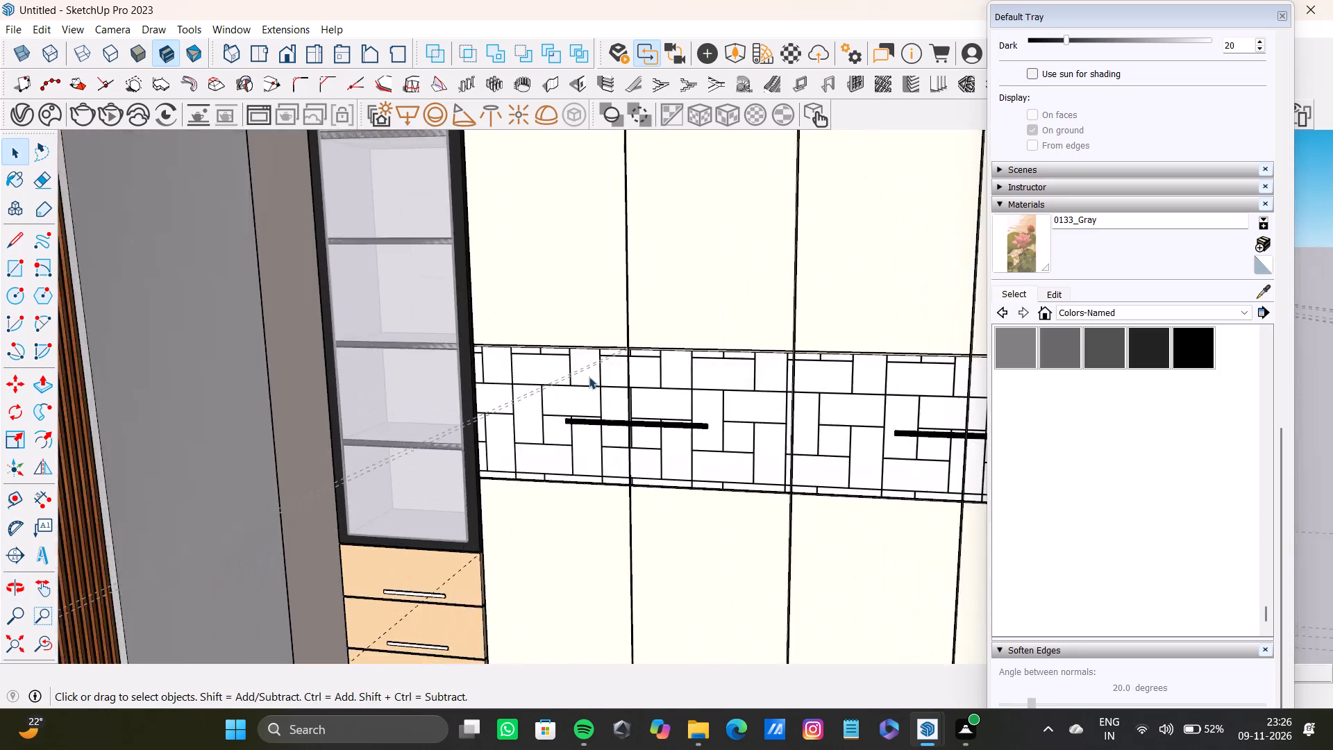
scroll(589, 376, up, 5)
click(593, 376)
click(1177, 317)
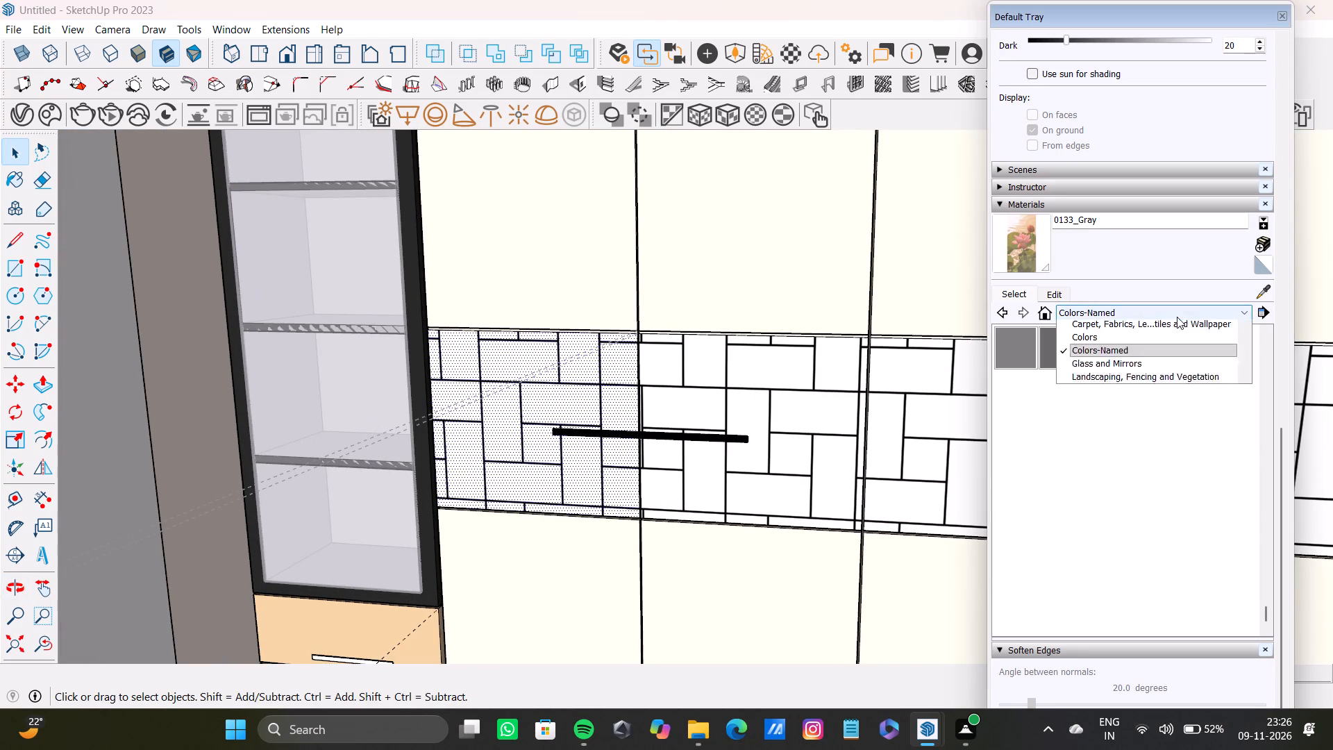
scroll(1121, 445, down, 4)
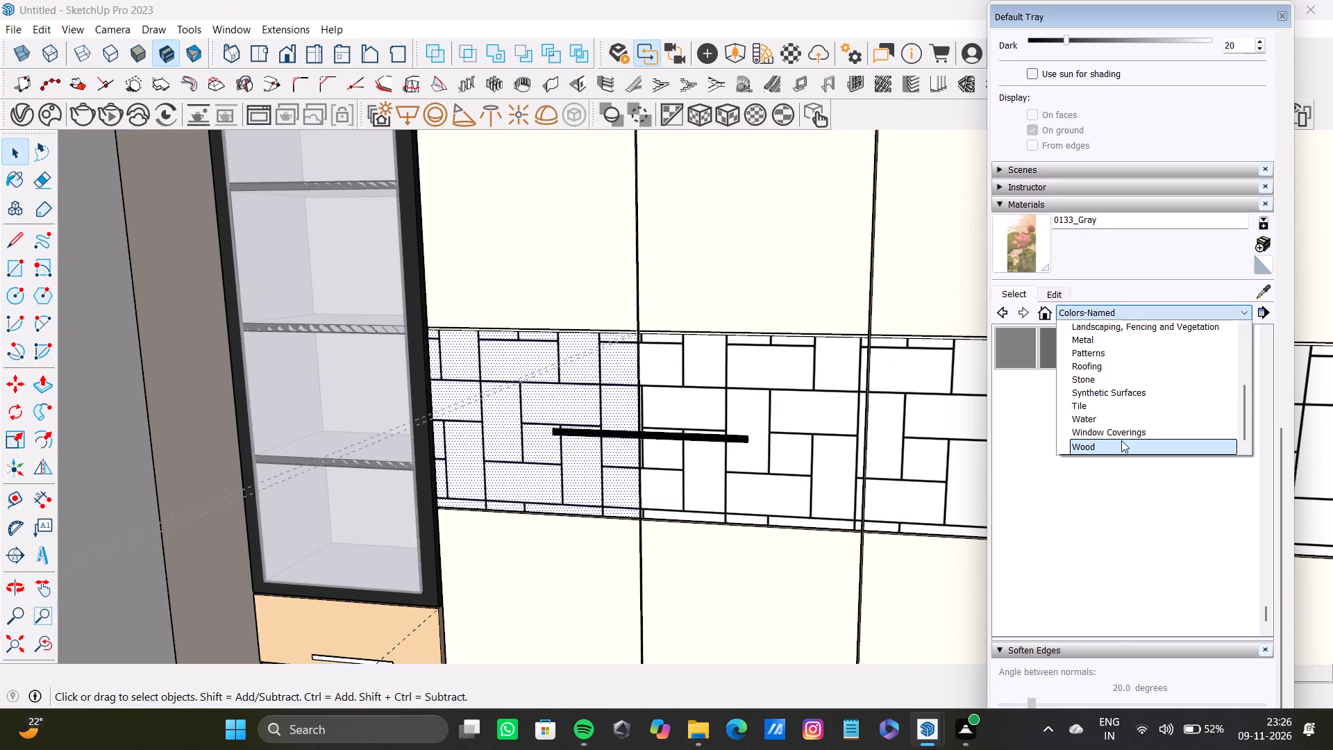
scroll(1081, 393, down, 3)
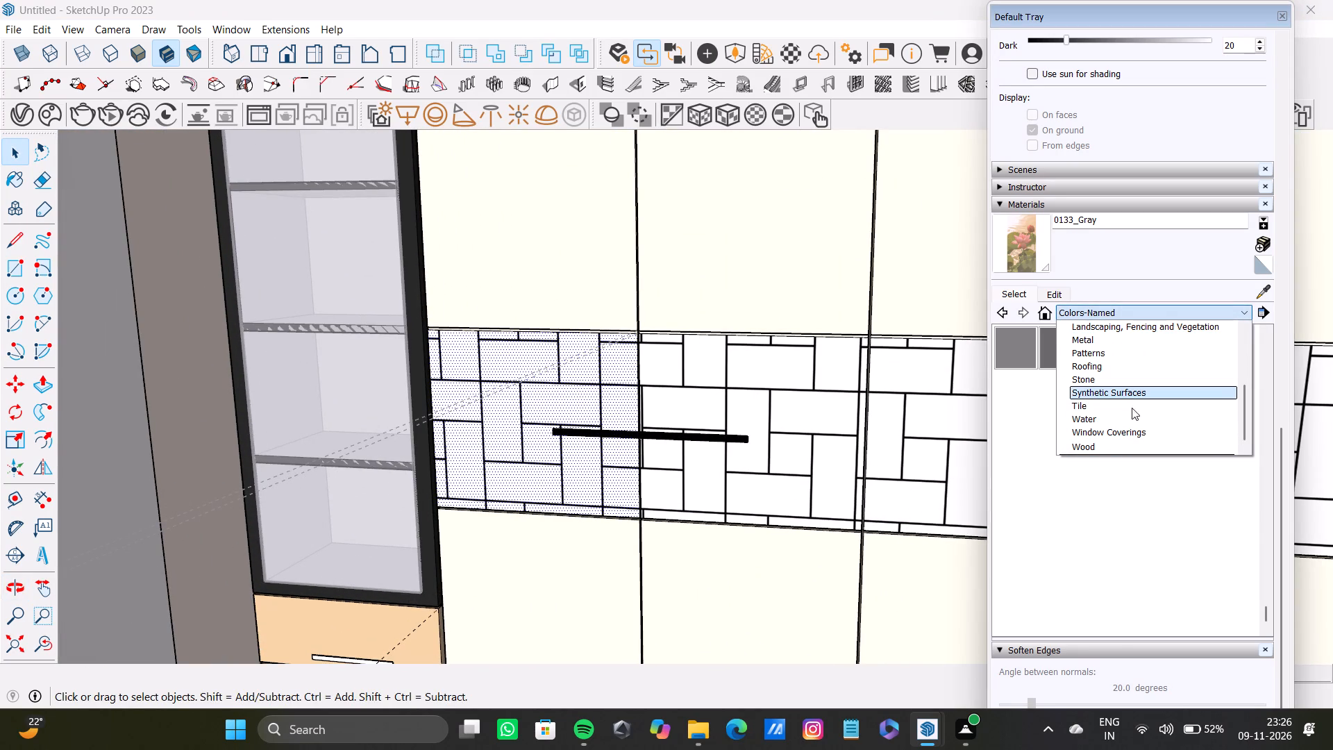
click(1110, 451)
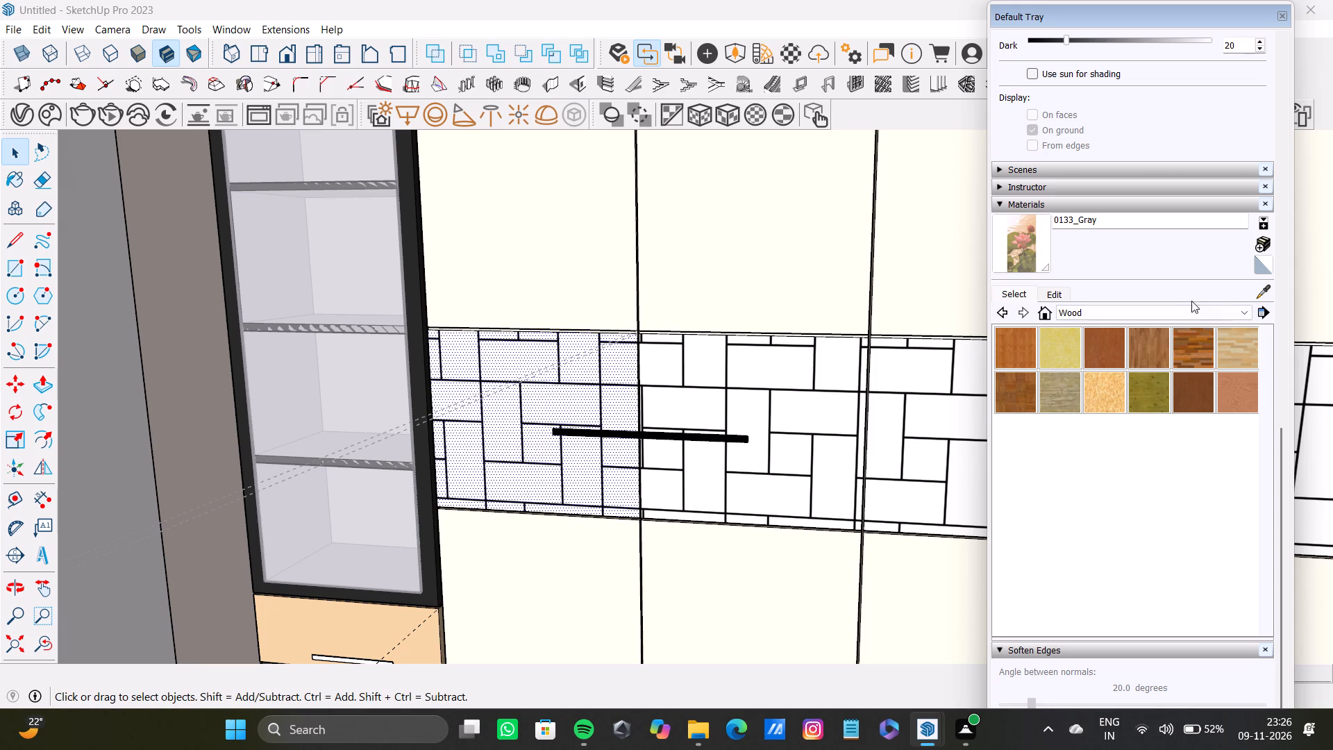
click(1263, 290)
middle_drag(414, 466, 314, 522)
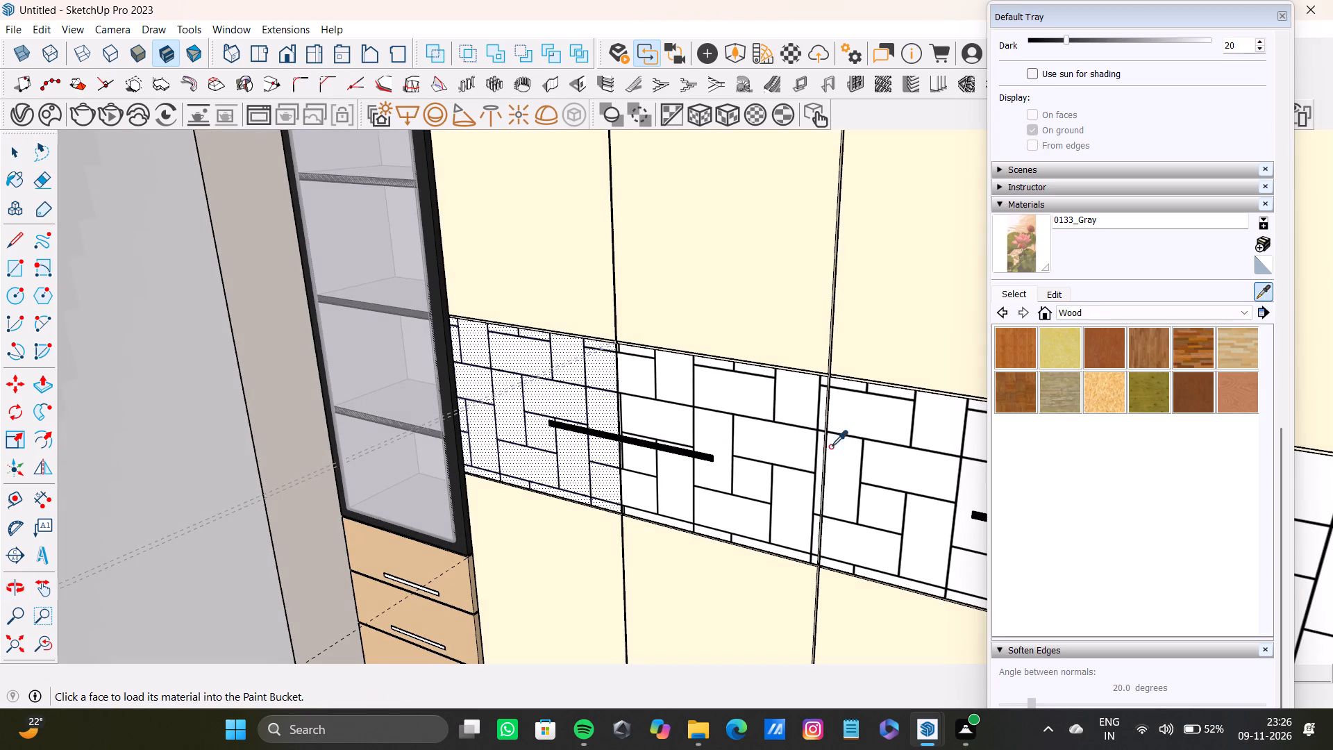
Paint the four tile-patterned panels of the wardrobe's middle band with Carrera Marble from the Stone collection, and exit the room group.
click(1137, 308)
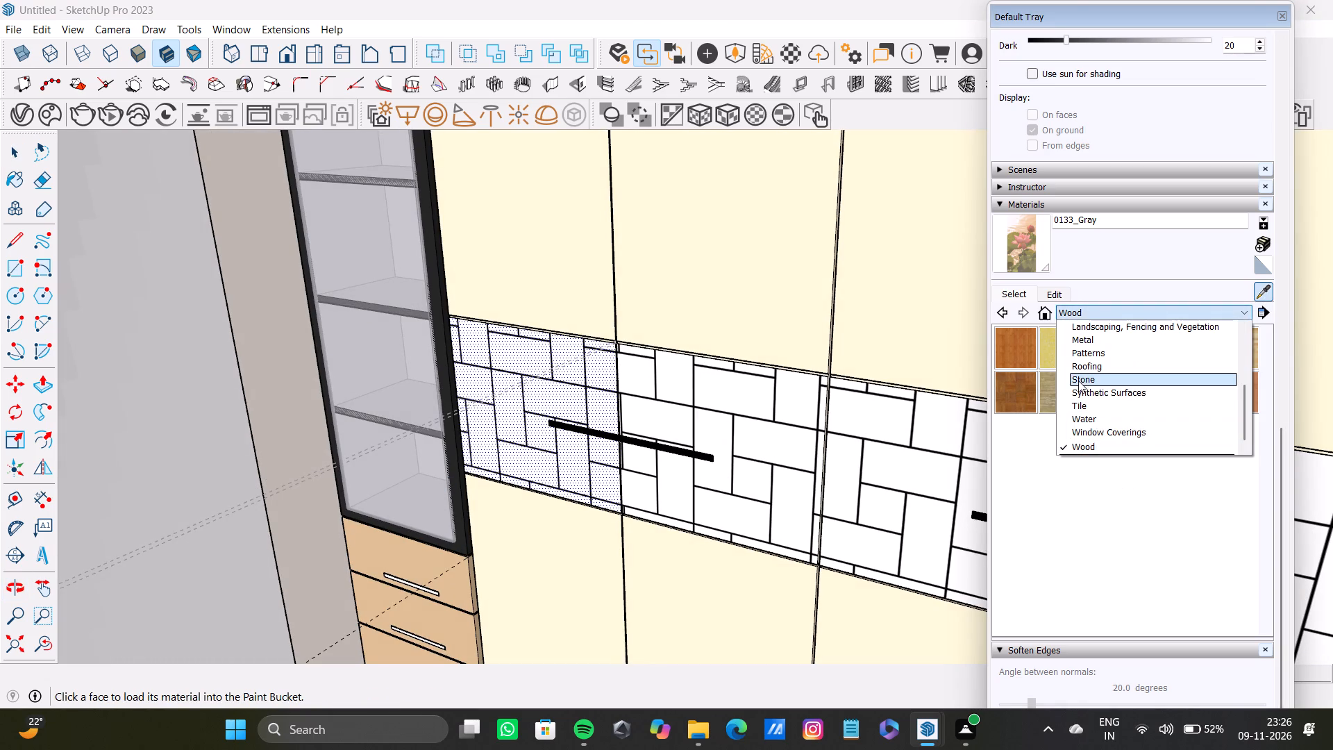
click(1079, 380)
click(1012, 345)
click(557, 391)
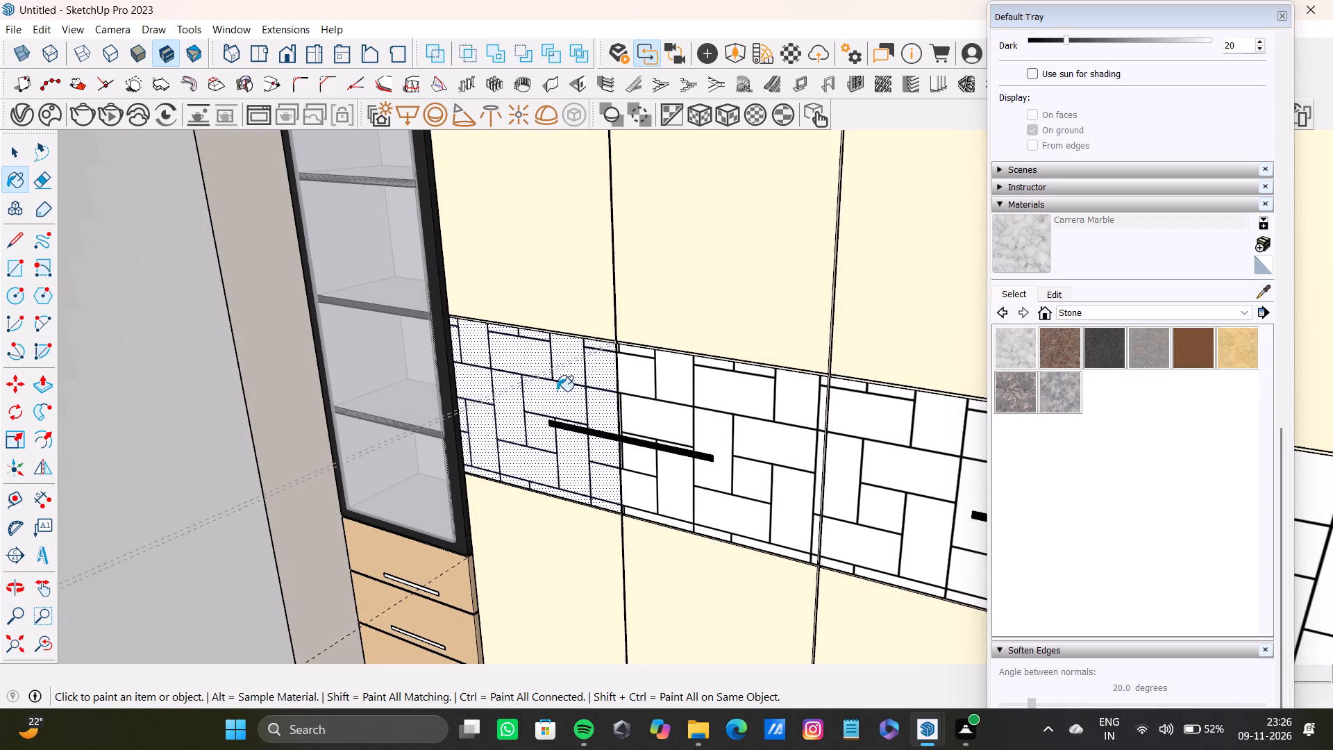
click(642, 375)
click(909, 424)
scroll(791, 453, down, 5)
middle_drag(781, 458, 748, 403)
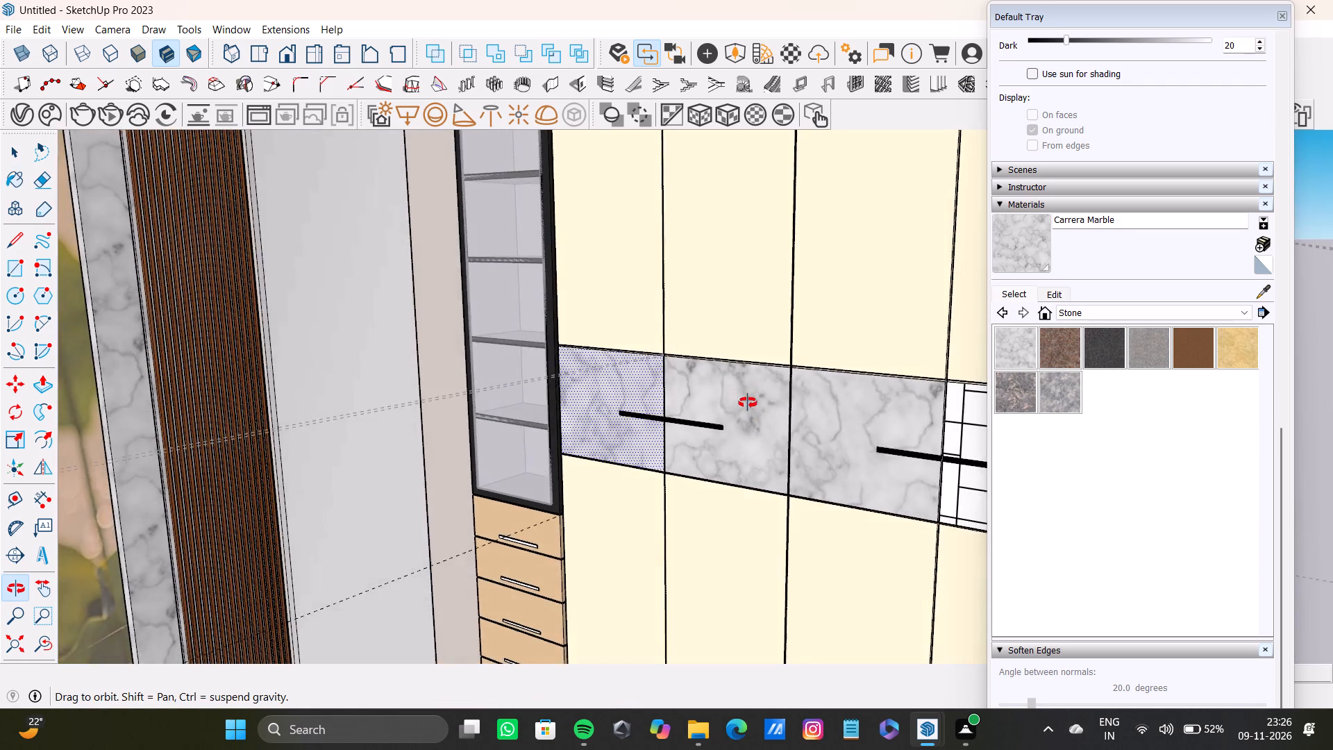
middle_drag(748, 403, 696, 406)
click(930, 422)
scroll(808, 452, down, 5)
middle_drag(789, 453, 866, 513)
scroll(710, 502, down, 8)
key(space)
click(743, 193)
Close the Default Tray to clear the view of the wardrobe and room.
scroll(553, 492, up, 4)
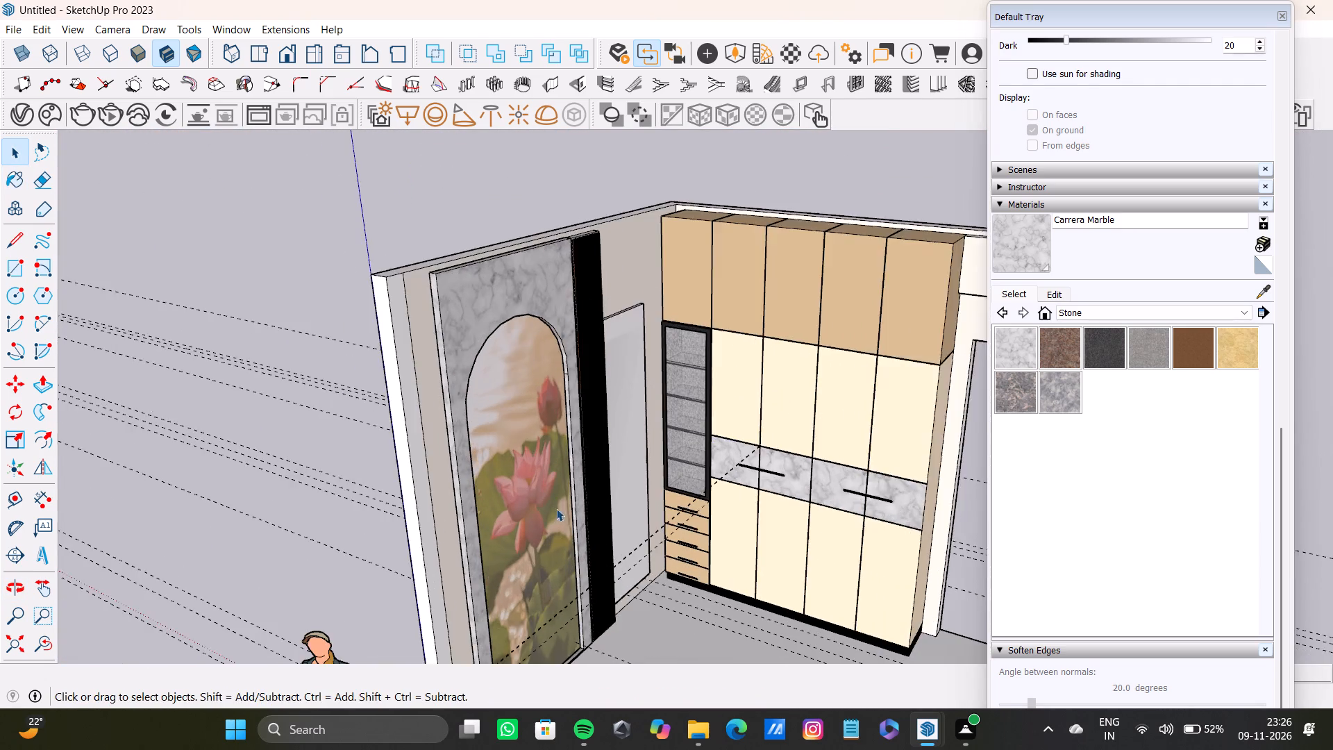
scroll(581, 502, down, 4)
shift+middle_drag(592, 528, 768, 414)
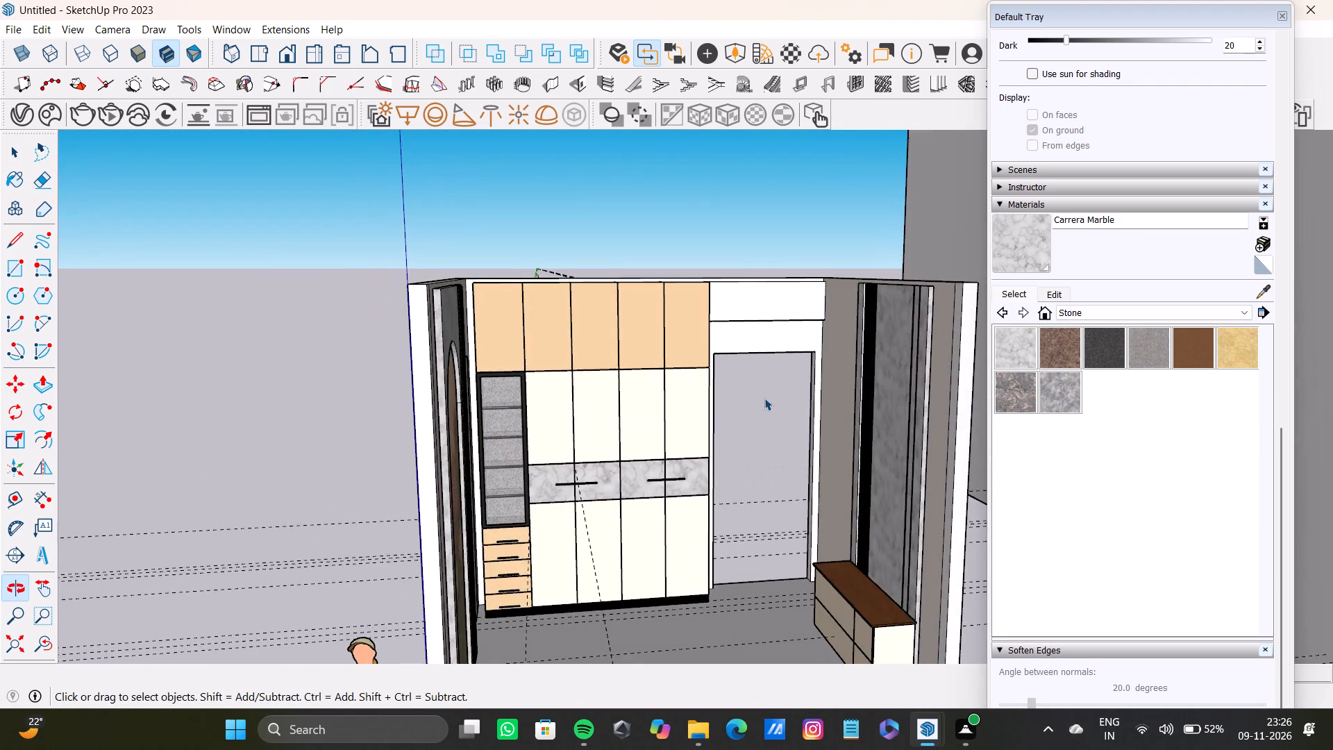
scroll(764, 351, up, 2)
shift+middle_drag(741, 408, 703, 328)
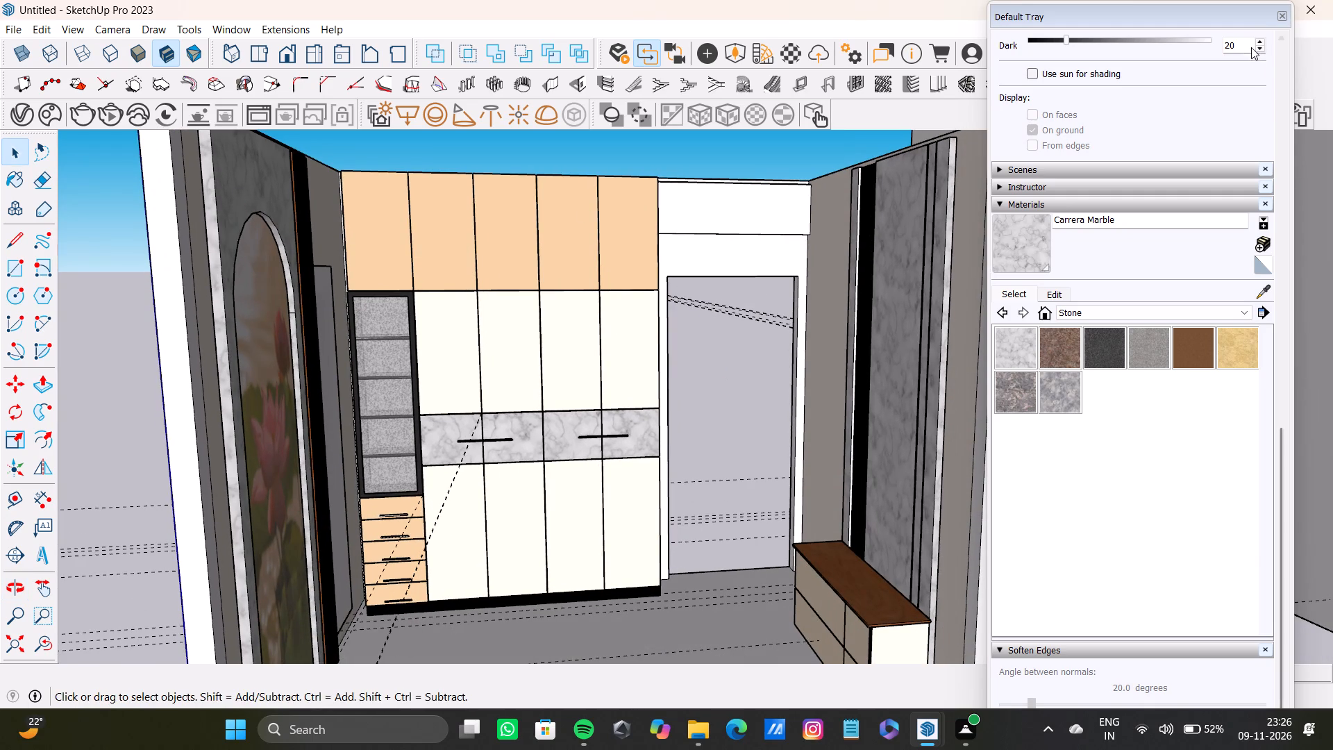
click(1287, 6)
click(1281, 12)
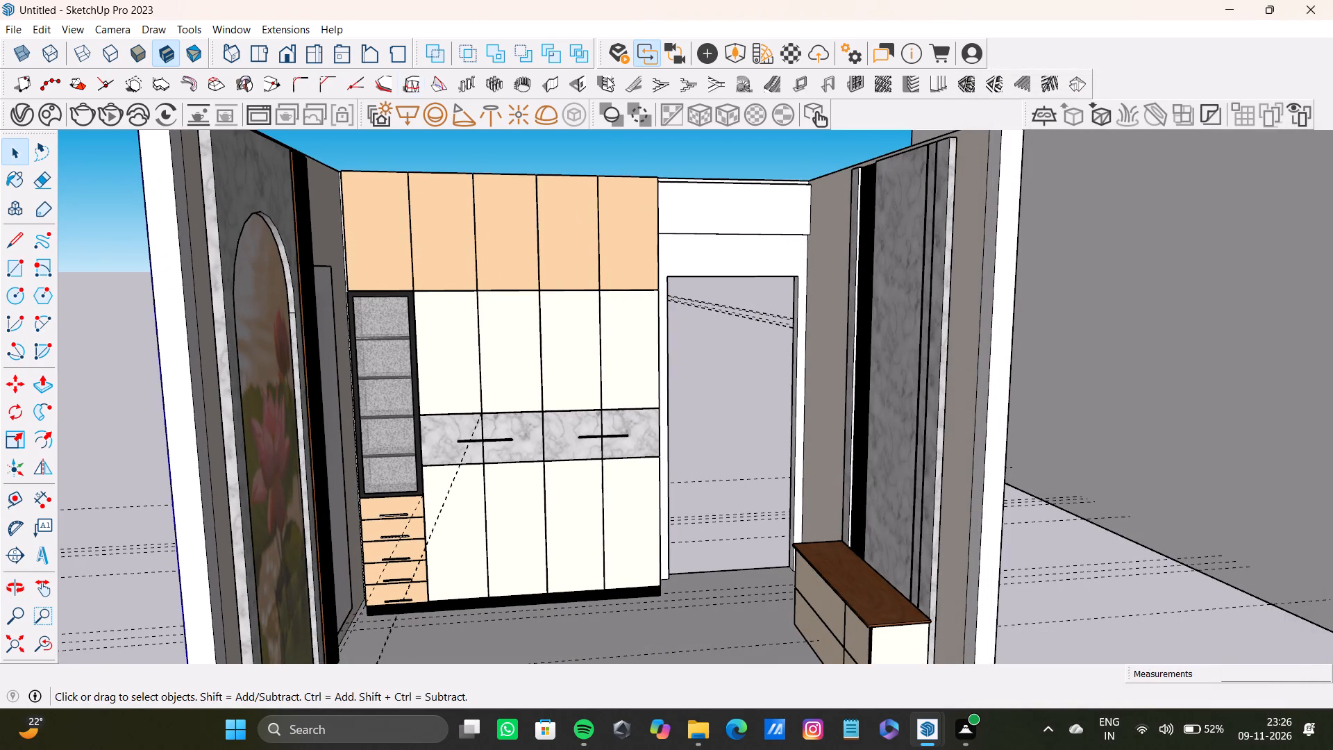
Import the wood+door model from the Downloads folder and place it in the open space outside the bedroom.
click(20, 34)
click(89, 287)
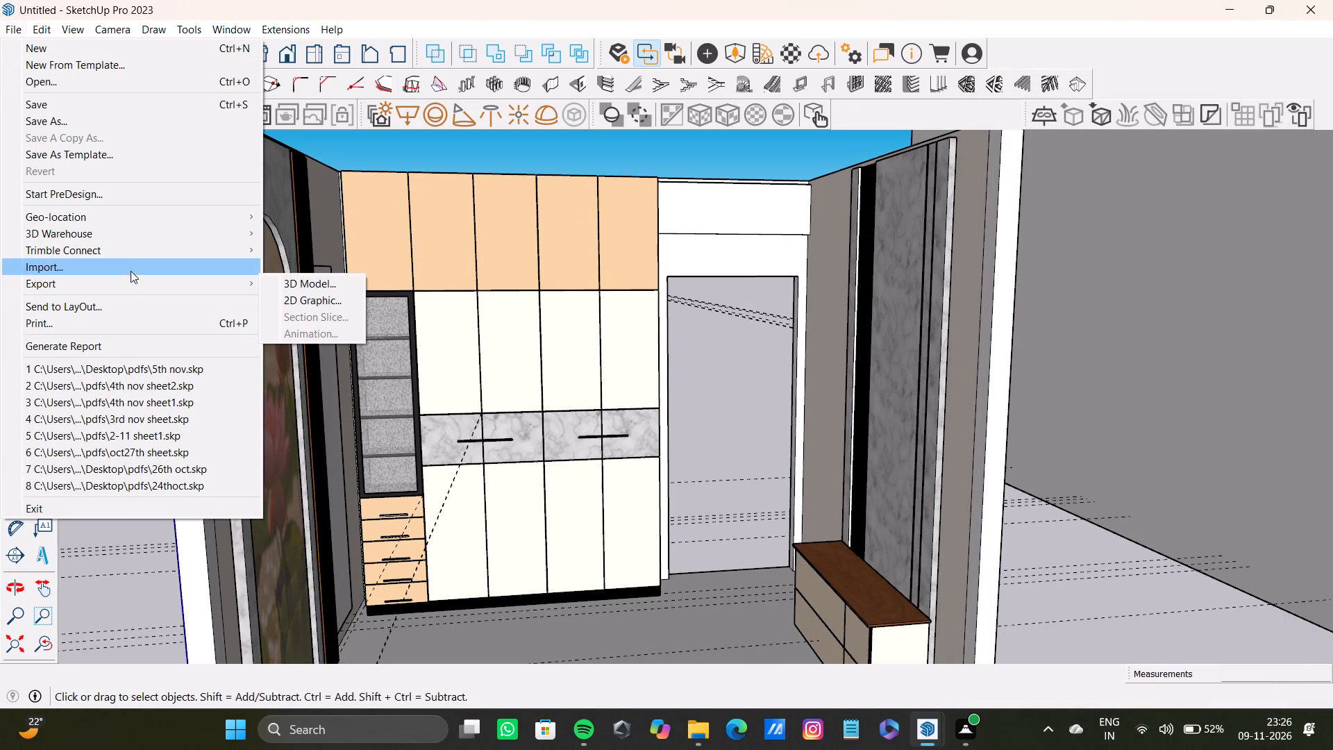
click(131, 264)
scroll(256, 222, down, 4)
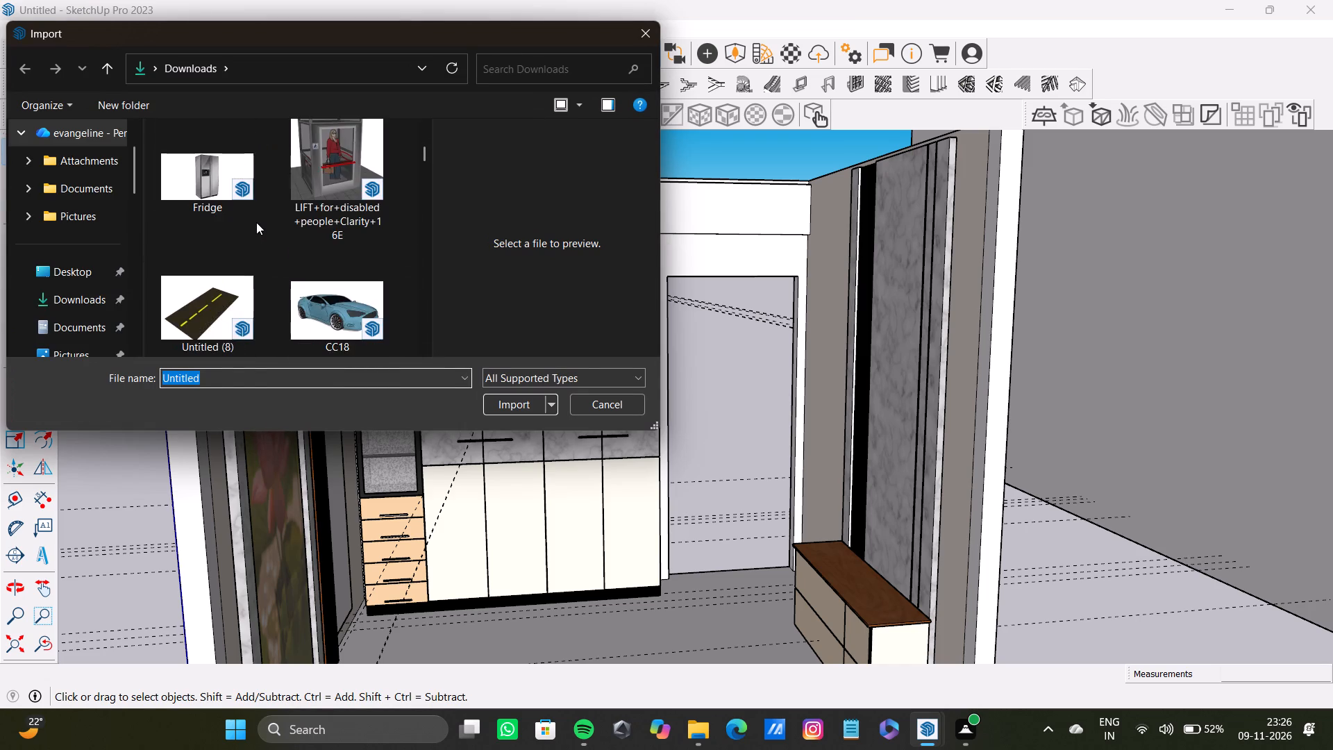
scroll(256, 222, down, 12)
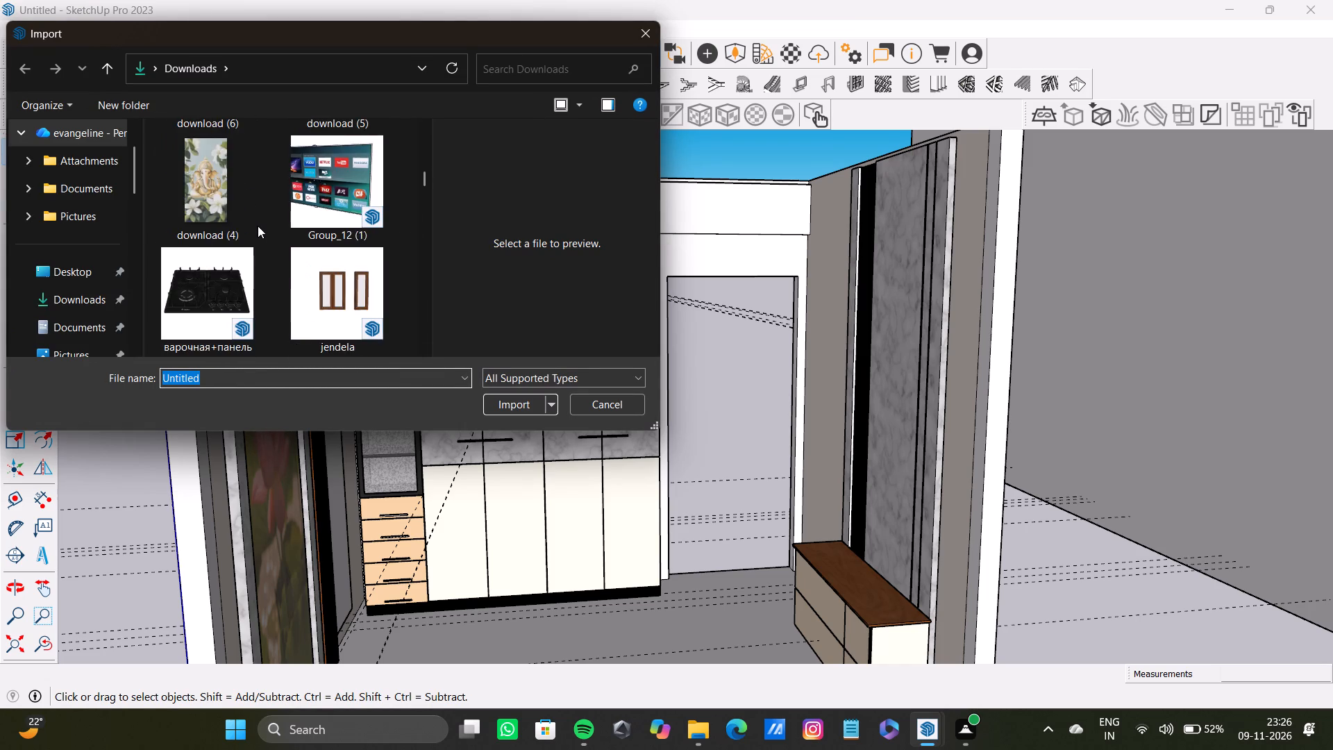
scroll(258, 226, down, 6)
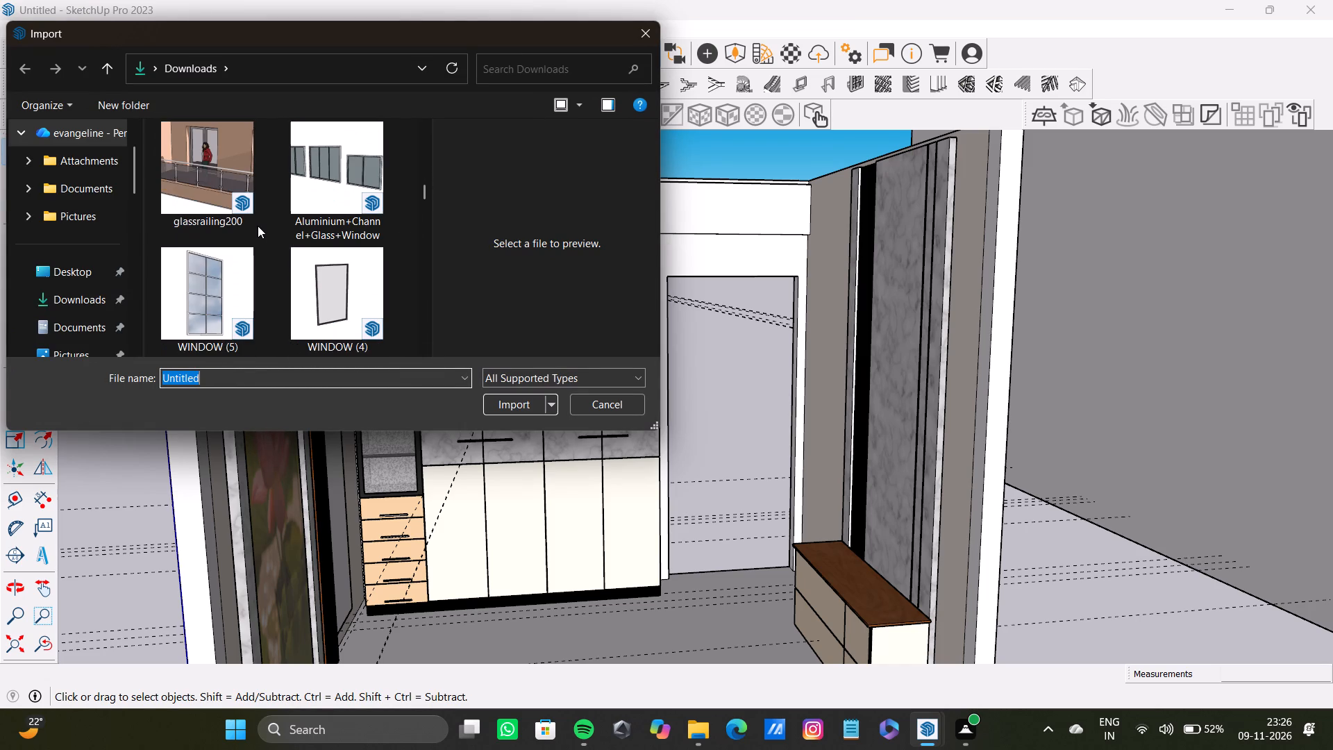
scroll(258, 226, down, 3)
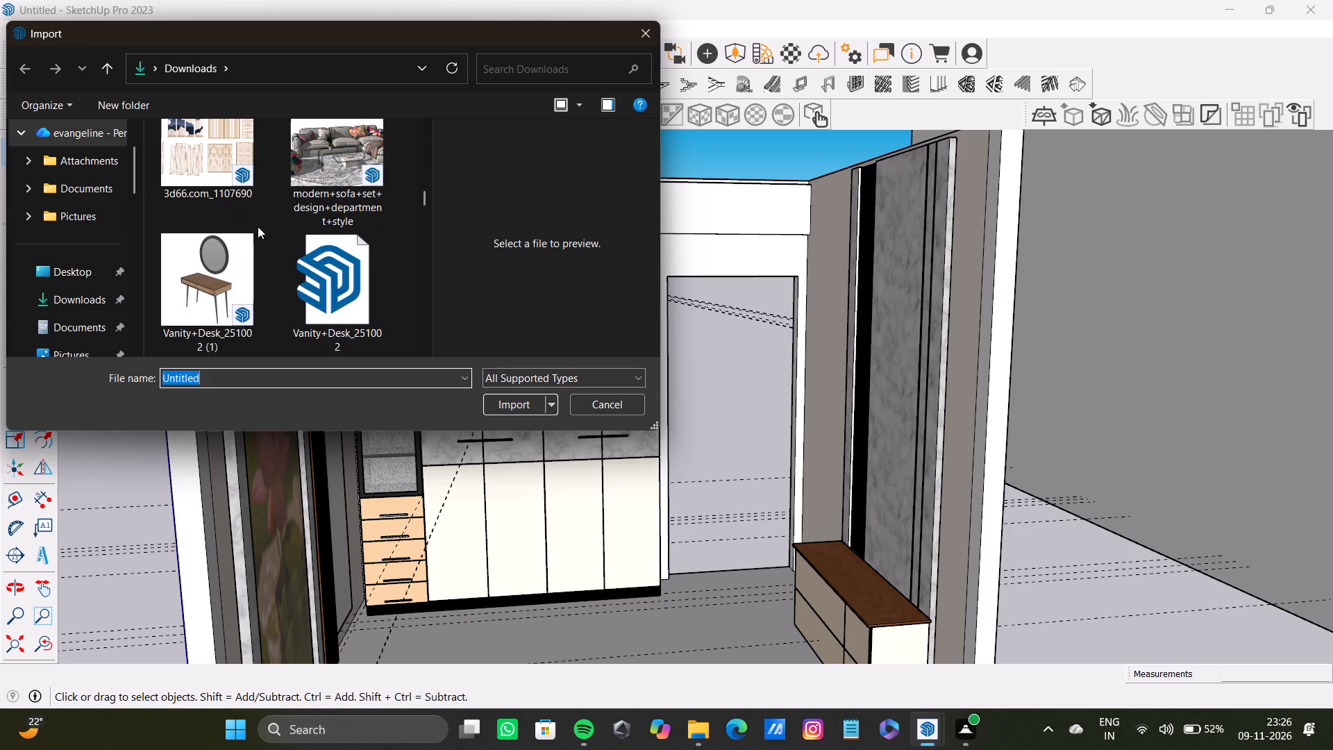
scroll(258, 226, down, 3)
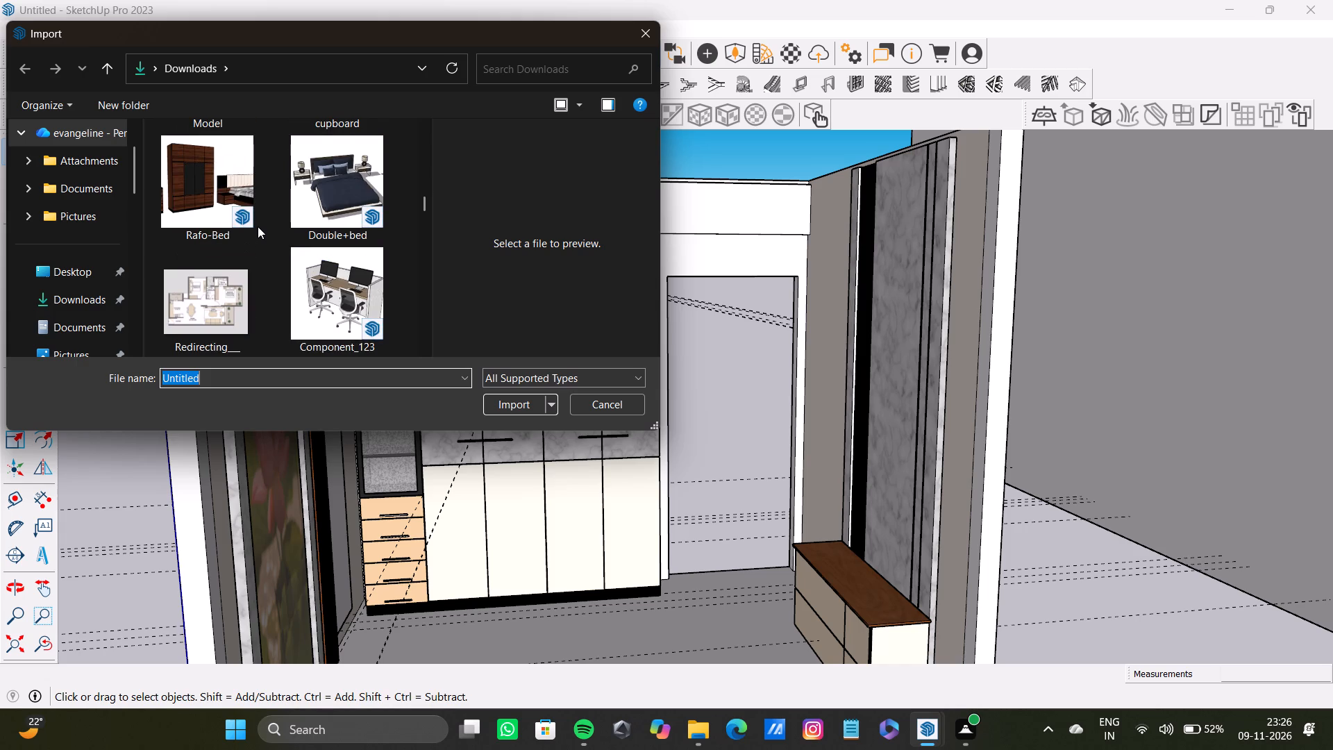
scroll(258, 226, down, 3)
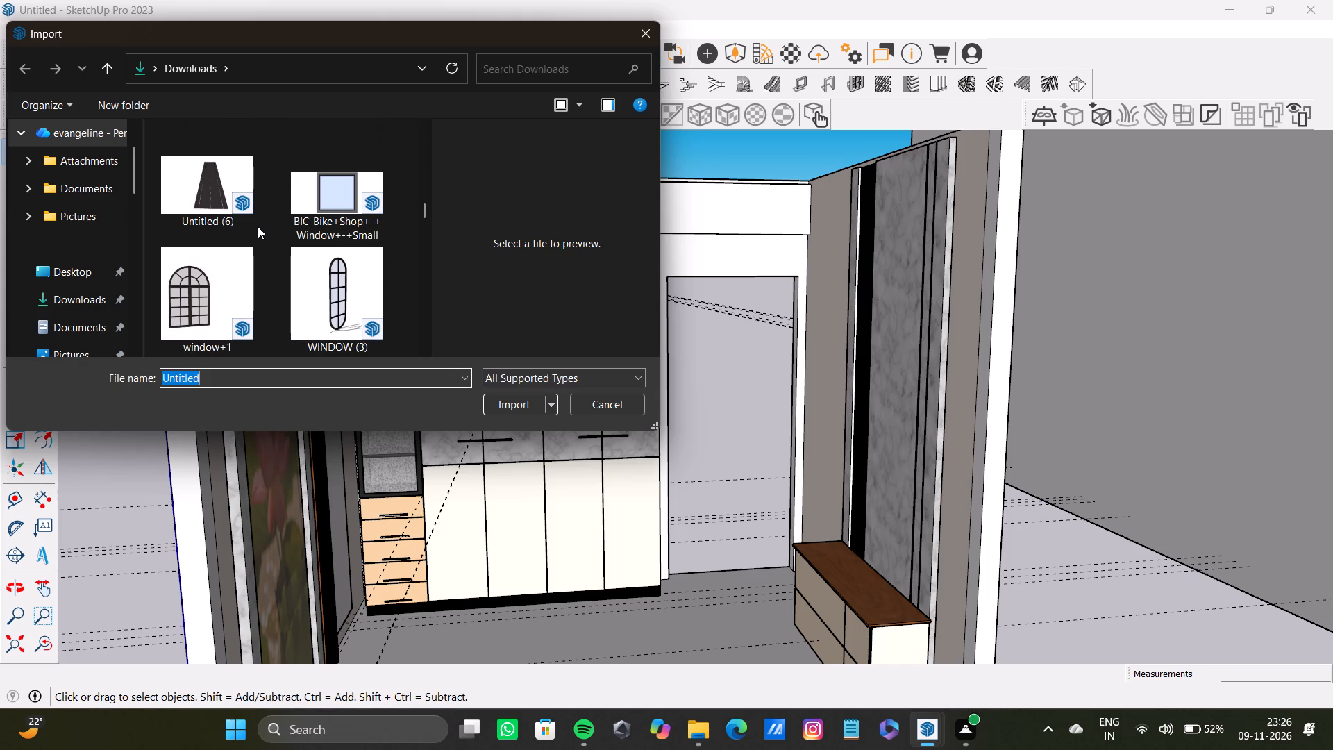
scroll(258, 226, down, 7)
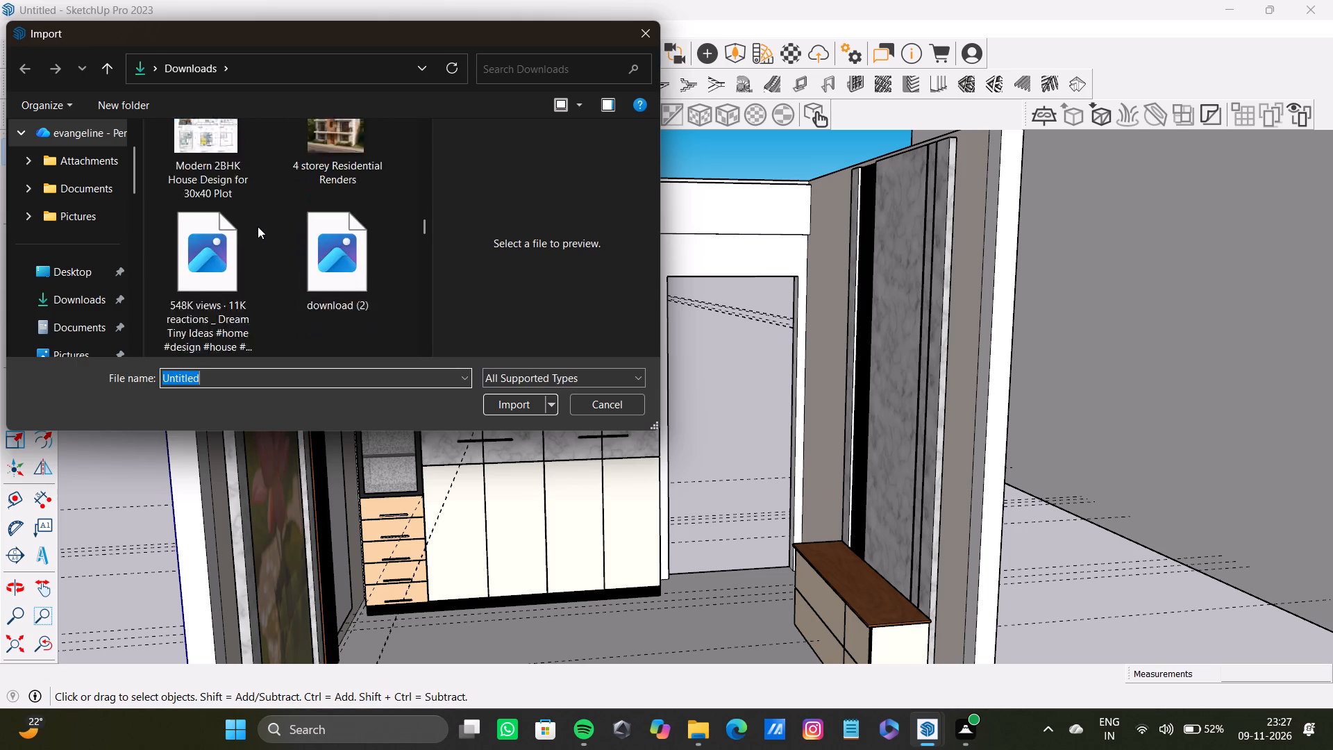
scroll(258, 226, down, 7)
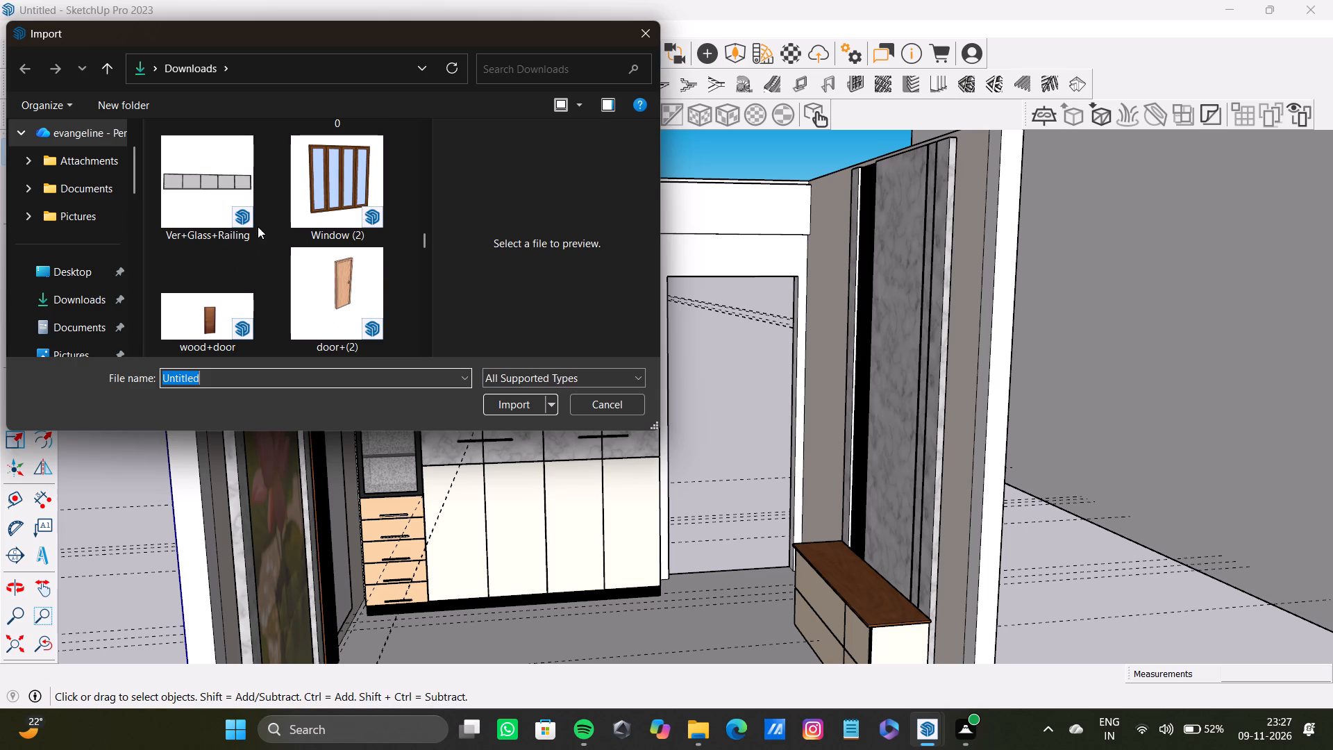
click(232, 306)
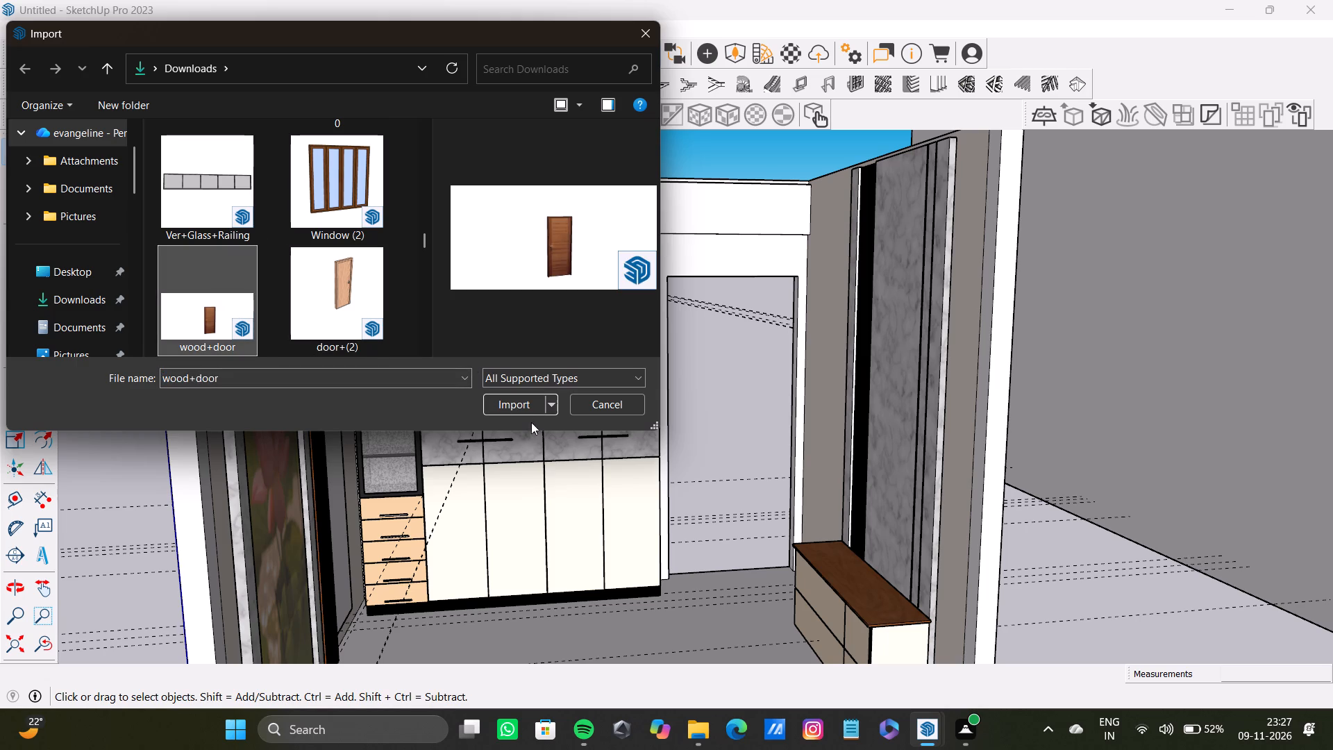
click(526, 405)
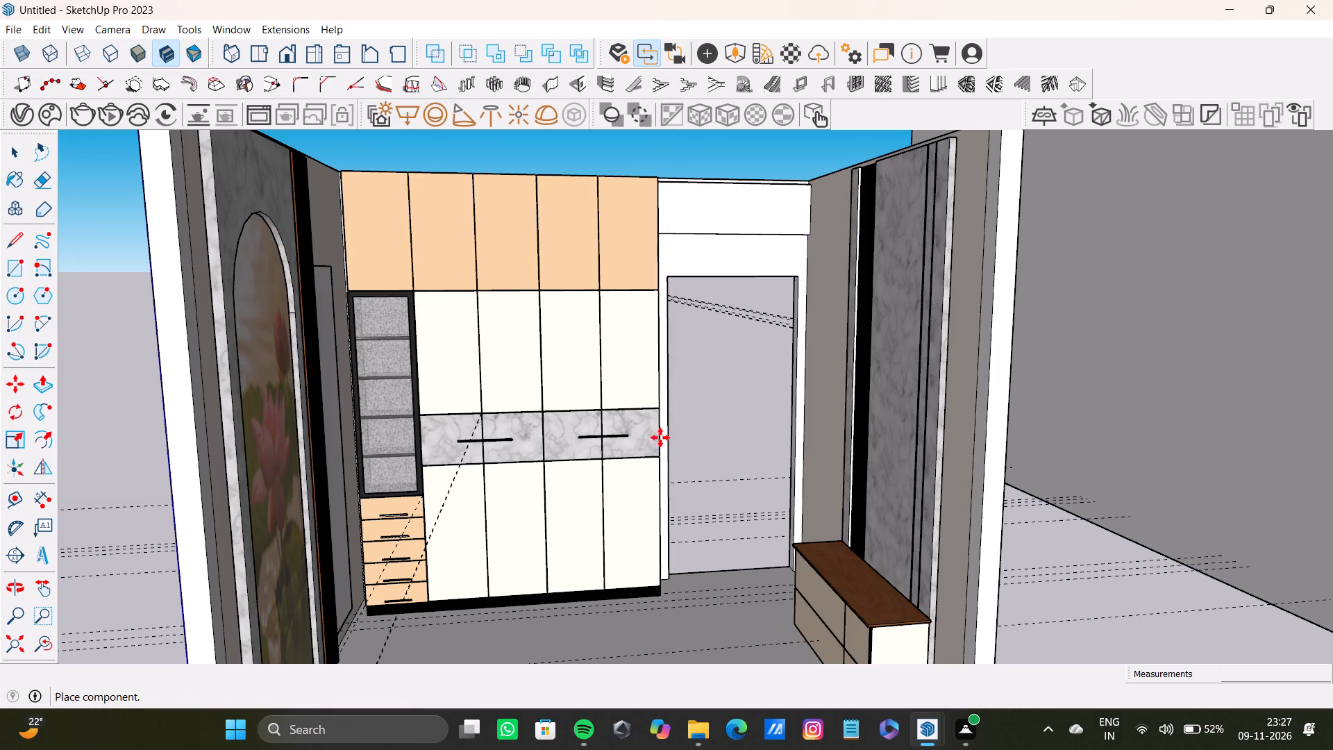
scroll(662, 417, down, 10)
shift+middle_drag(682, 403, 696, 488)
scroll(596, 498, up, 1)
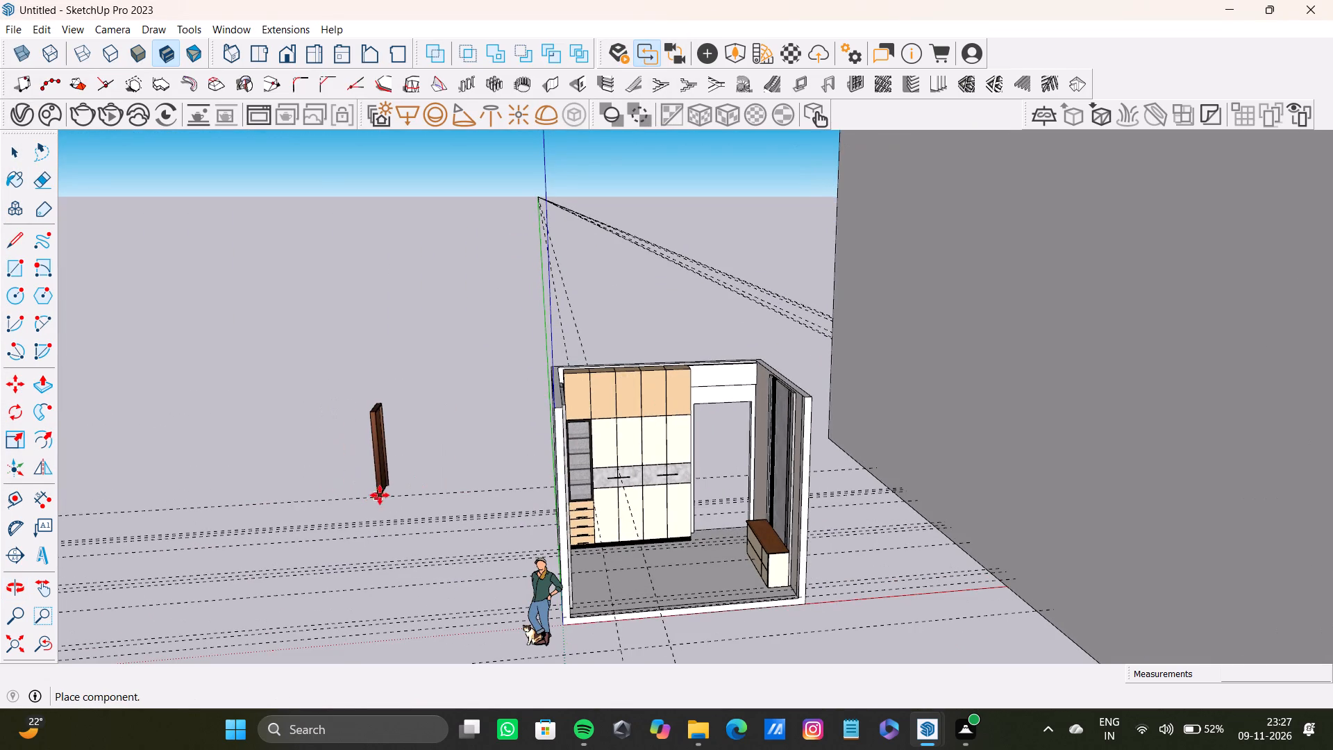
click(380, 495)
key(space)
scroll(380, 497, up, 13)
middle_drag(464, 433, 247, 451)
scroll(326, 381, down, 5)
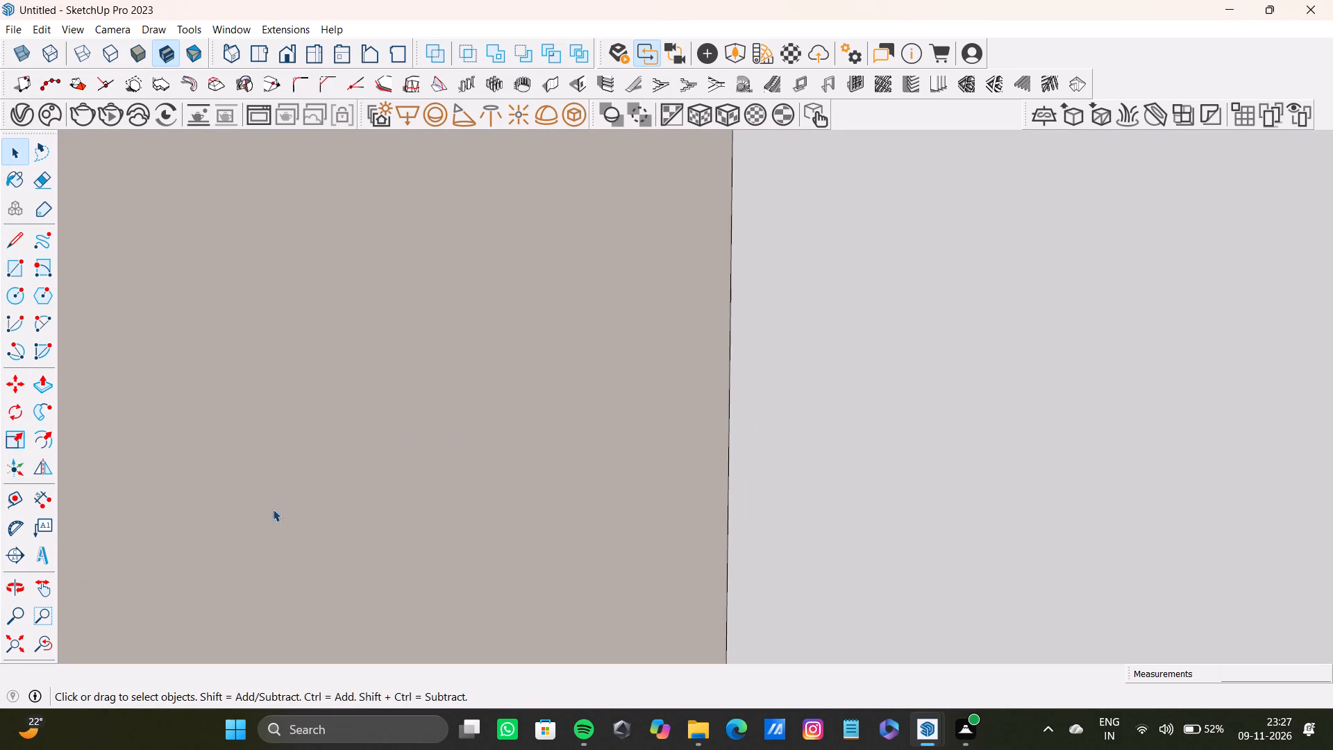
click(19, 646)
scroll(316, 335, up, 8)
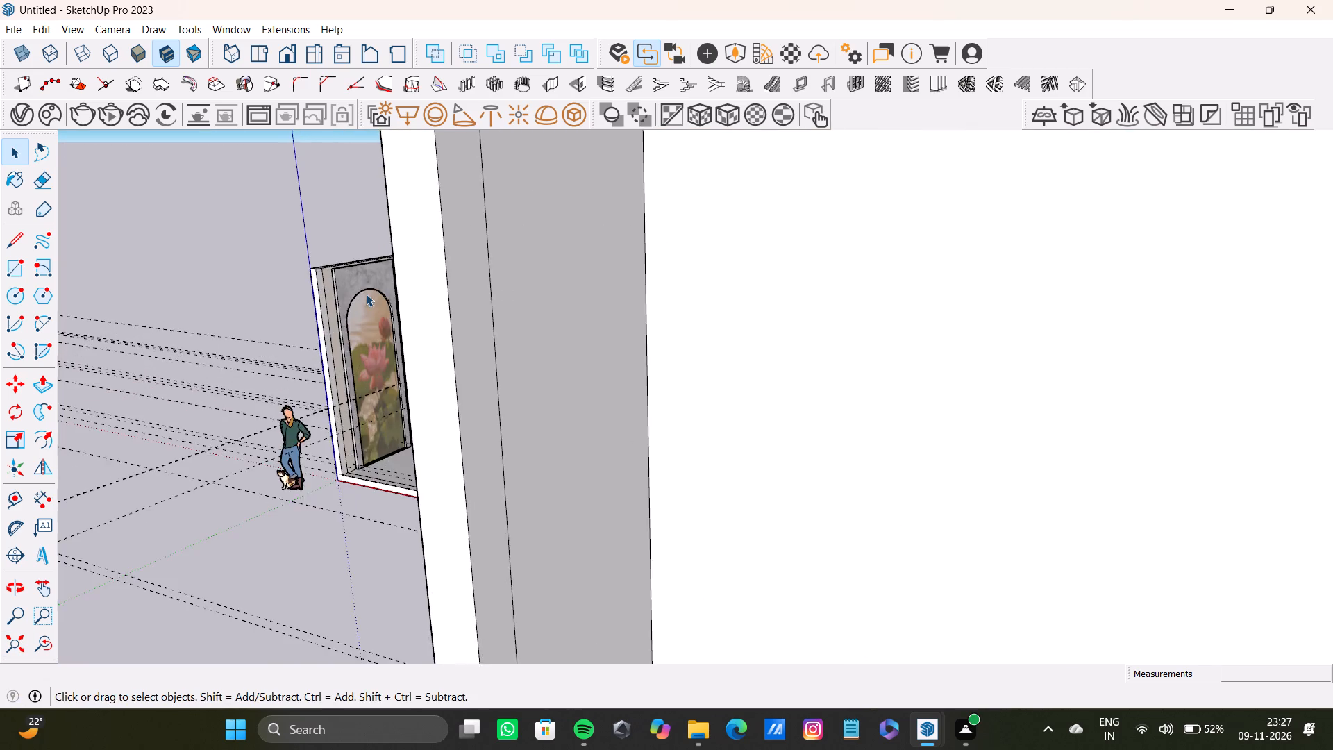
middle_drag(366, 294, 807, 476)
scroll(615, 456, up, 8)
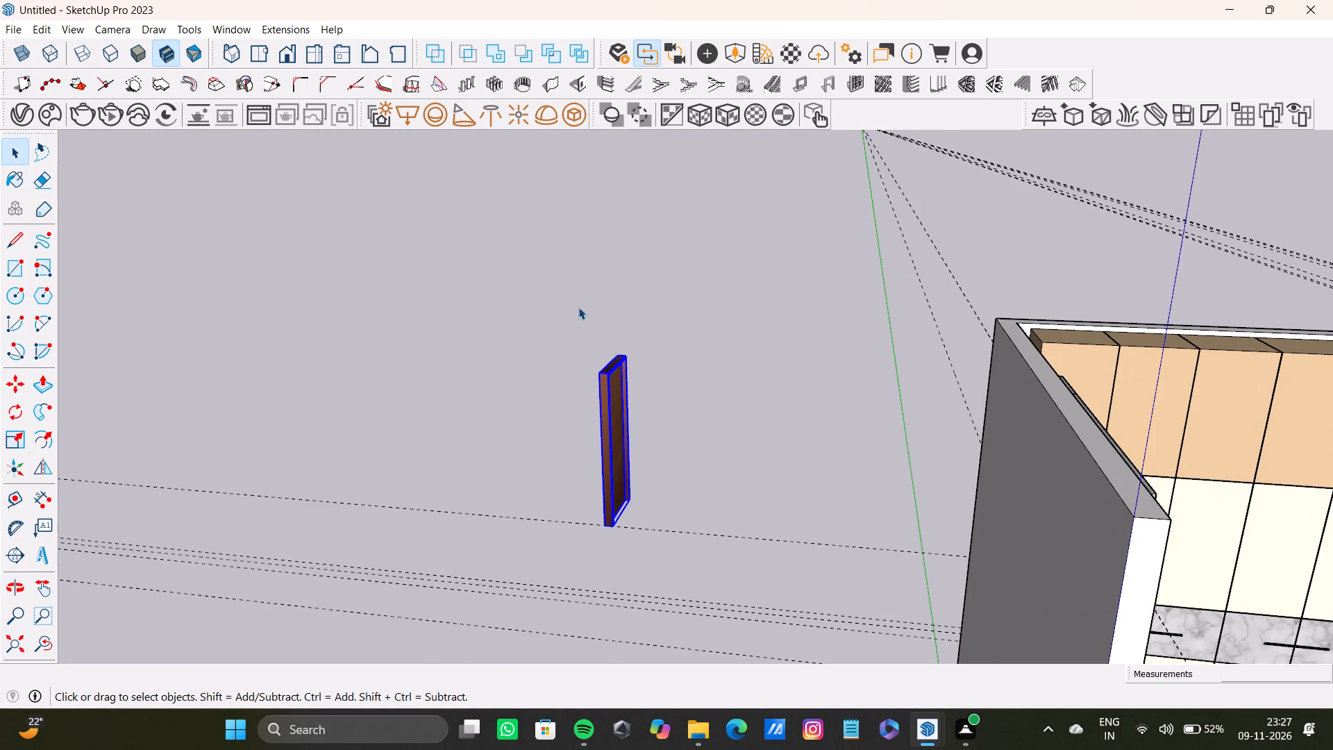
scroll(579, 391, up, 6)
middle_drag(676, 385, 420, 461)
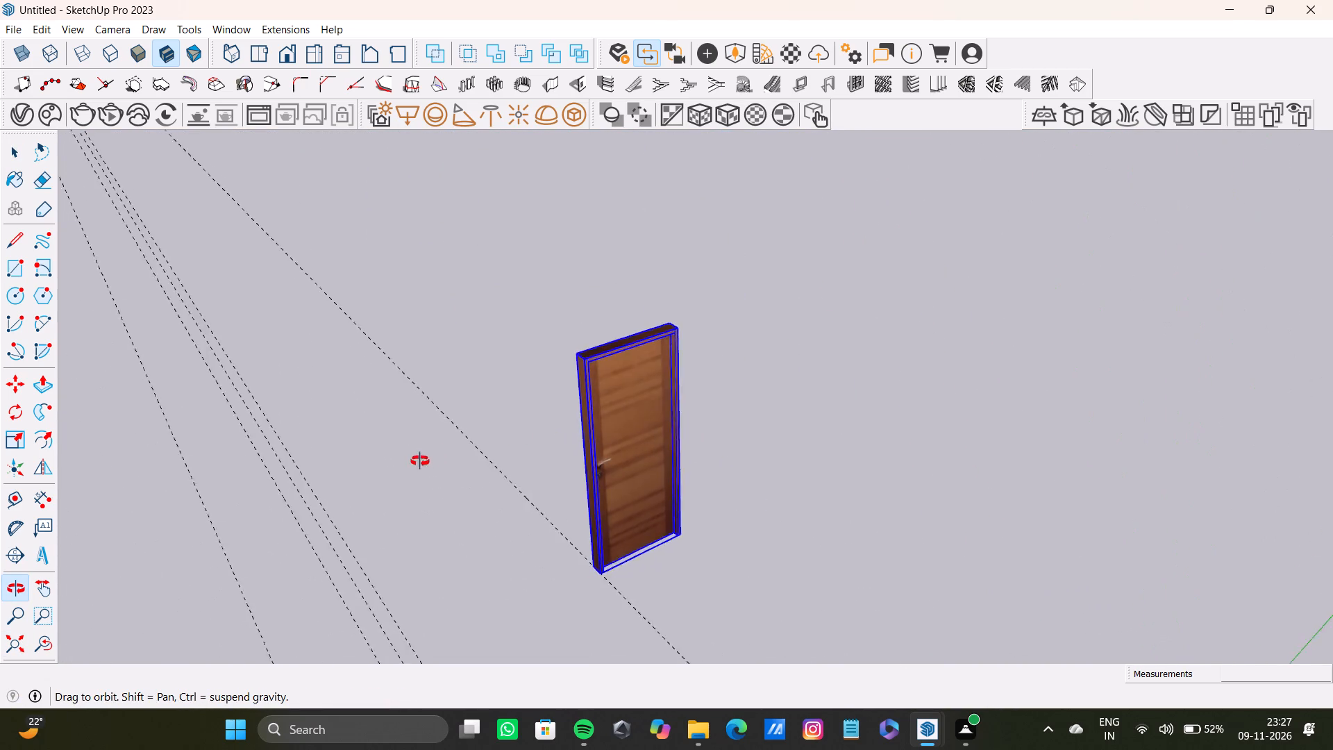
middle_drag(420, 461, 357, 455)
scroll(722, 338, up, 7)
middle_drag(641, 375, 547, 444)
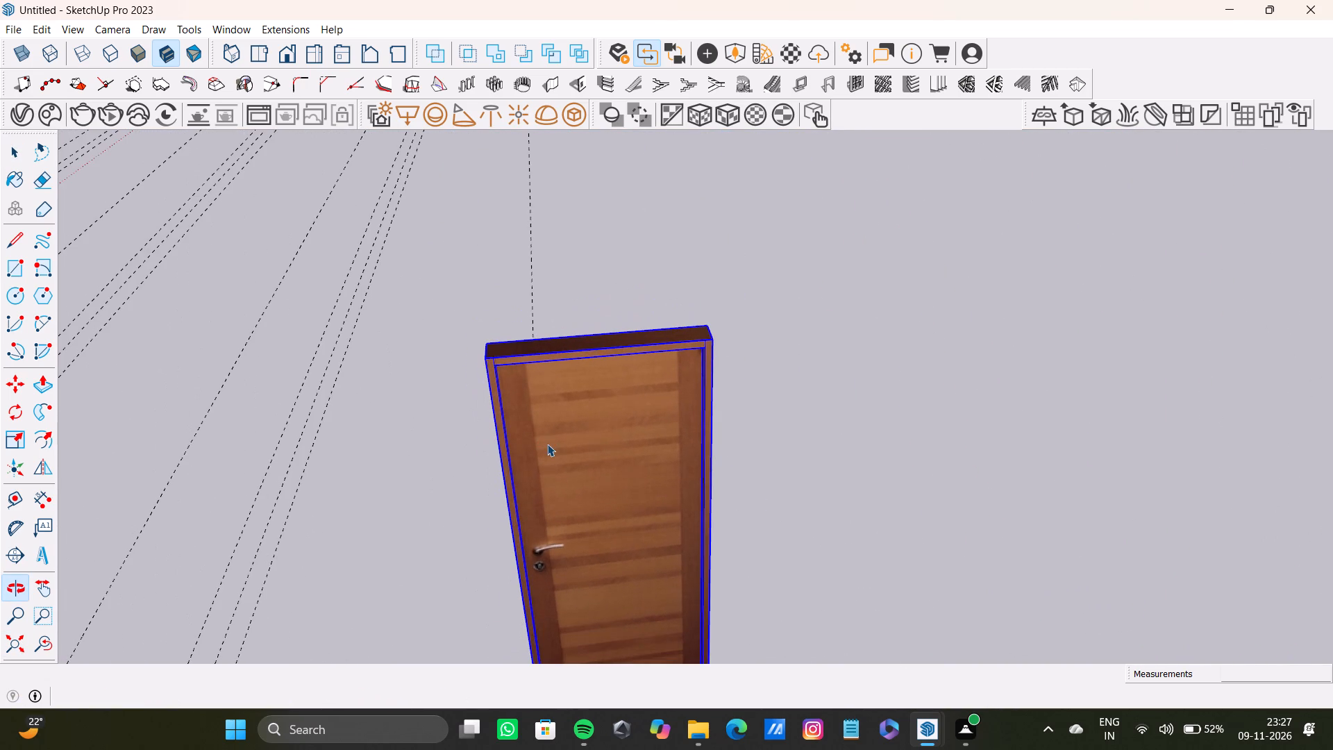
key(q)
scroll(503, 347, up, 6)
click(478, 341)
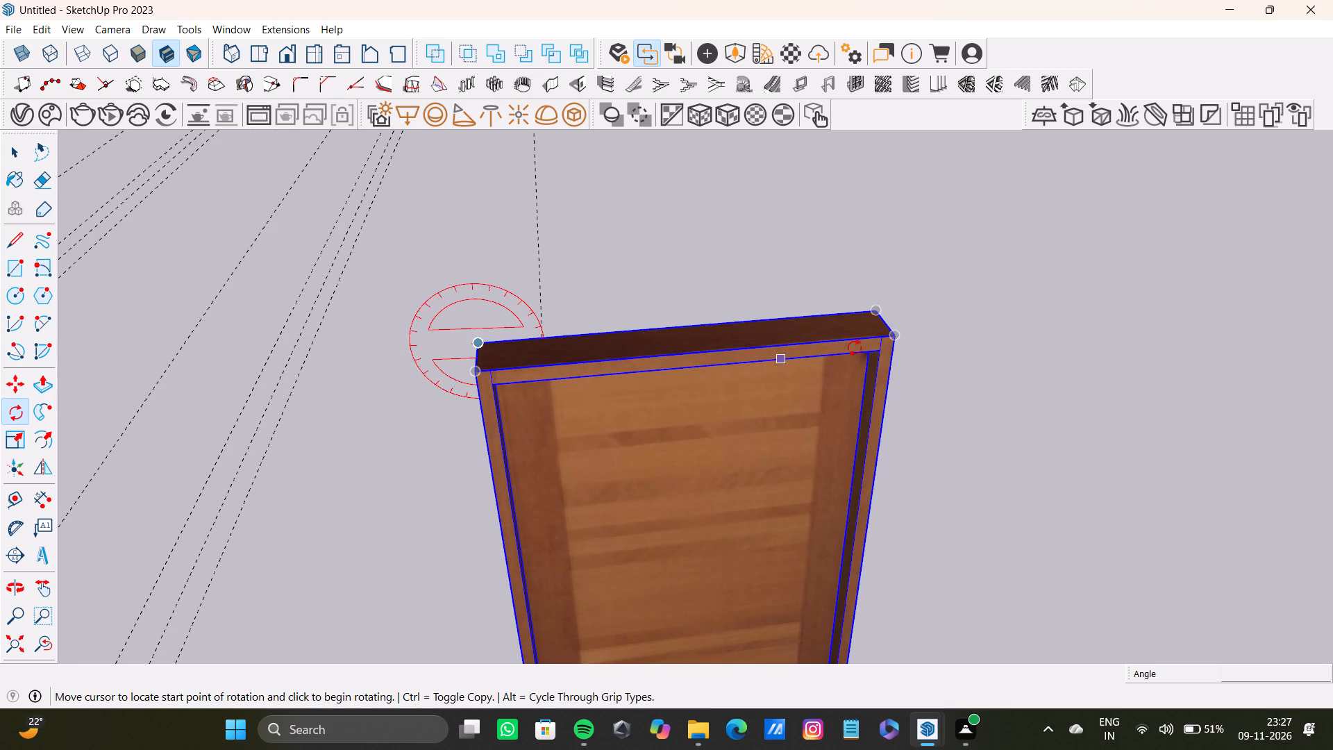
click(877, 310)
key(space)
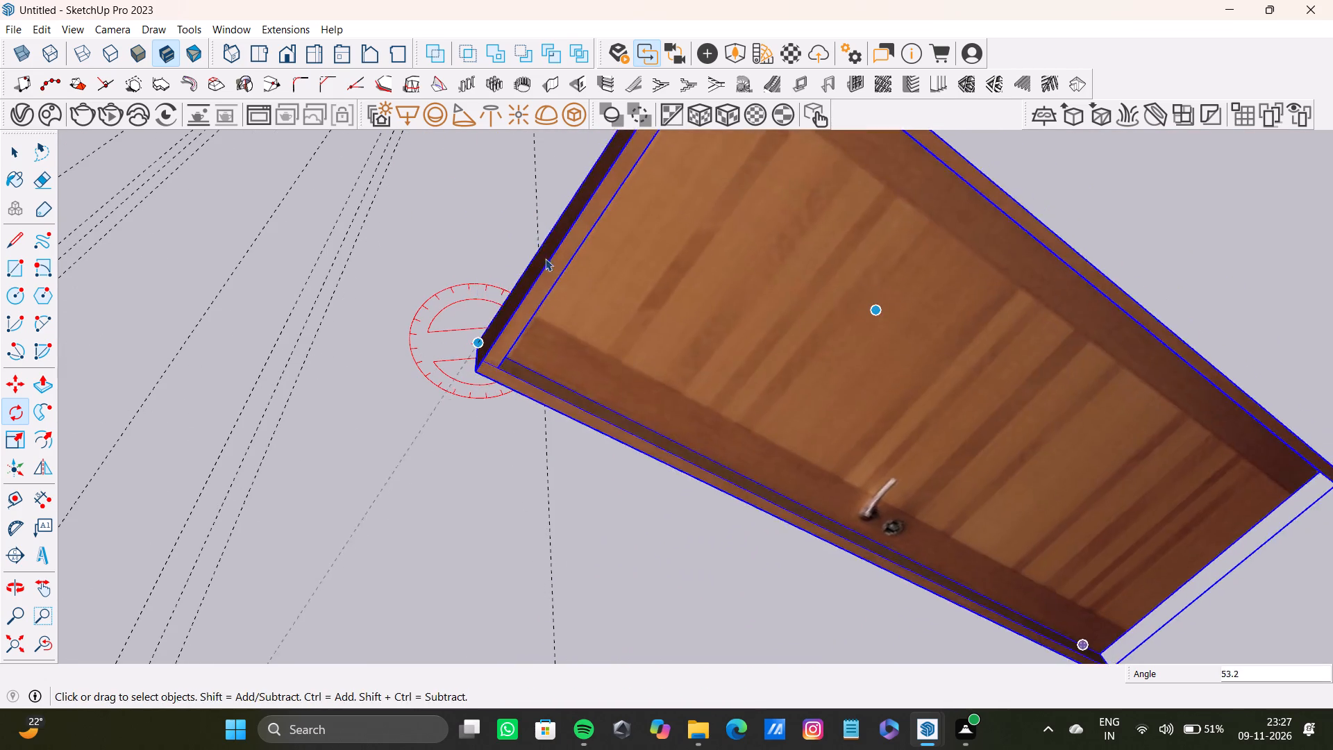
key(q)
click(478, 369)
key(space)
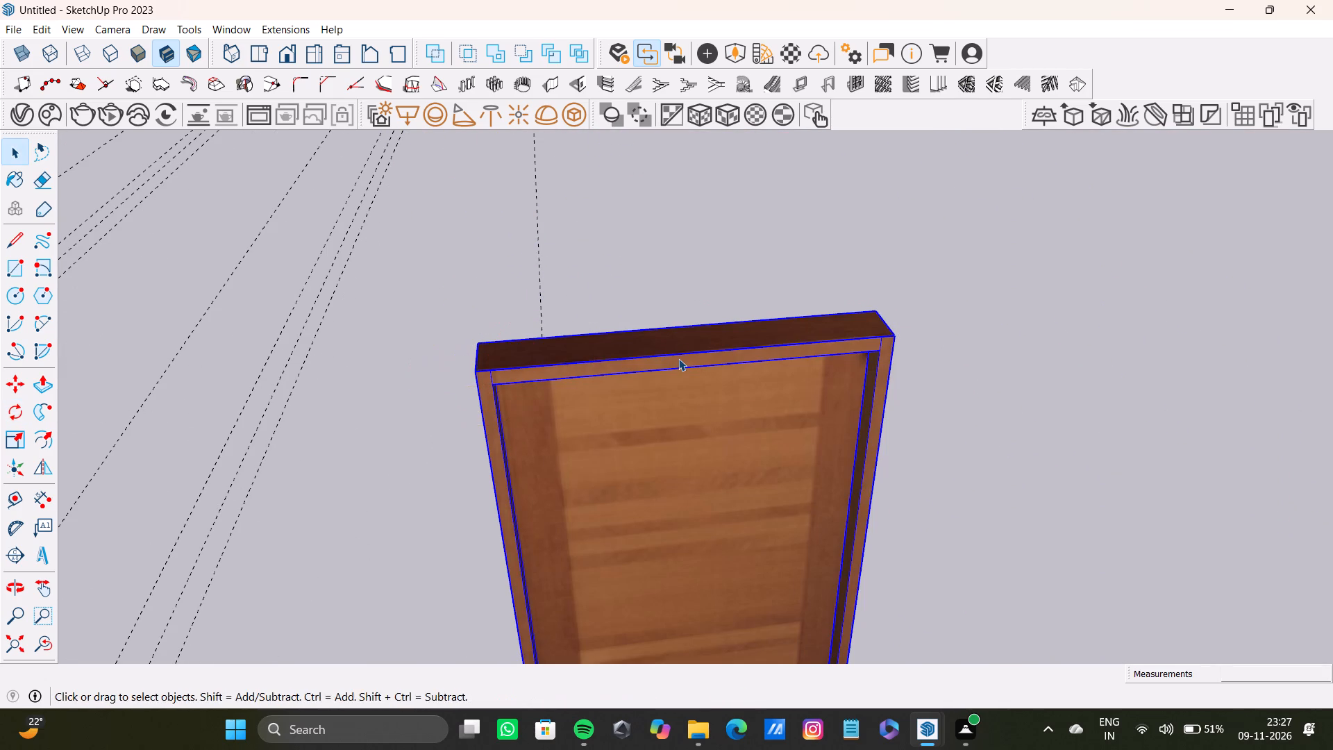
Rotate the imported wooden door 90 degrees about the vertical axis at its front top corner.
key(q)
key(Up)
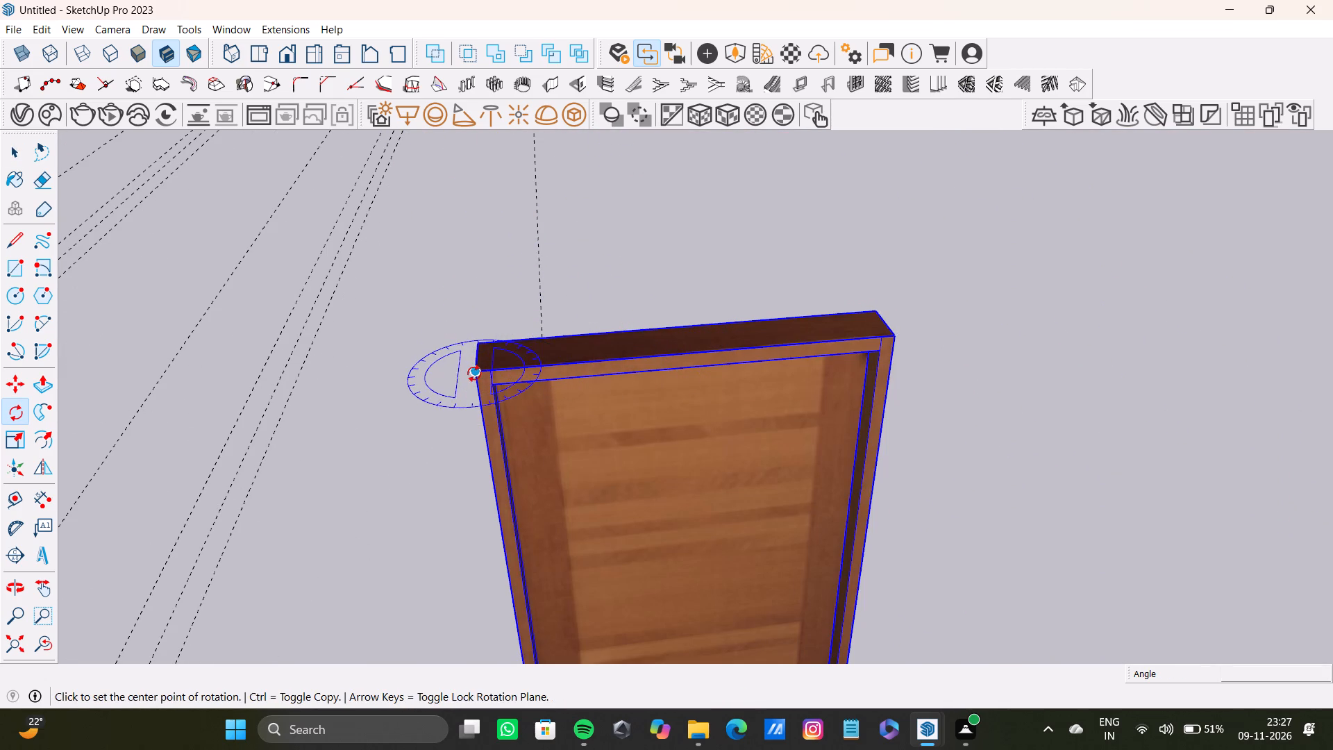
click(474, 374)
click(894, 338)
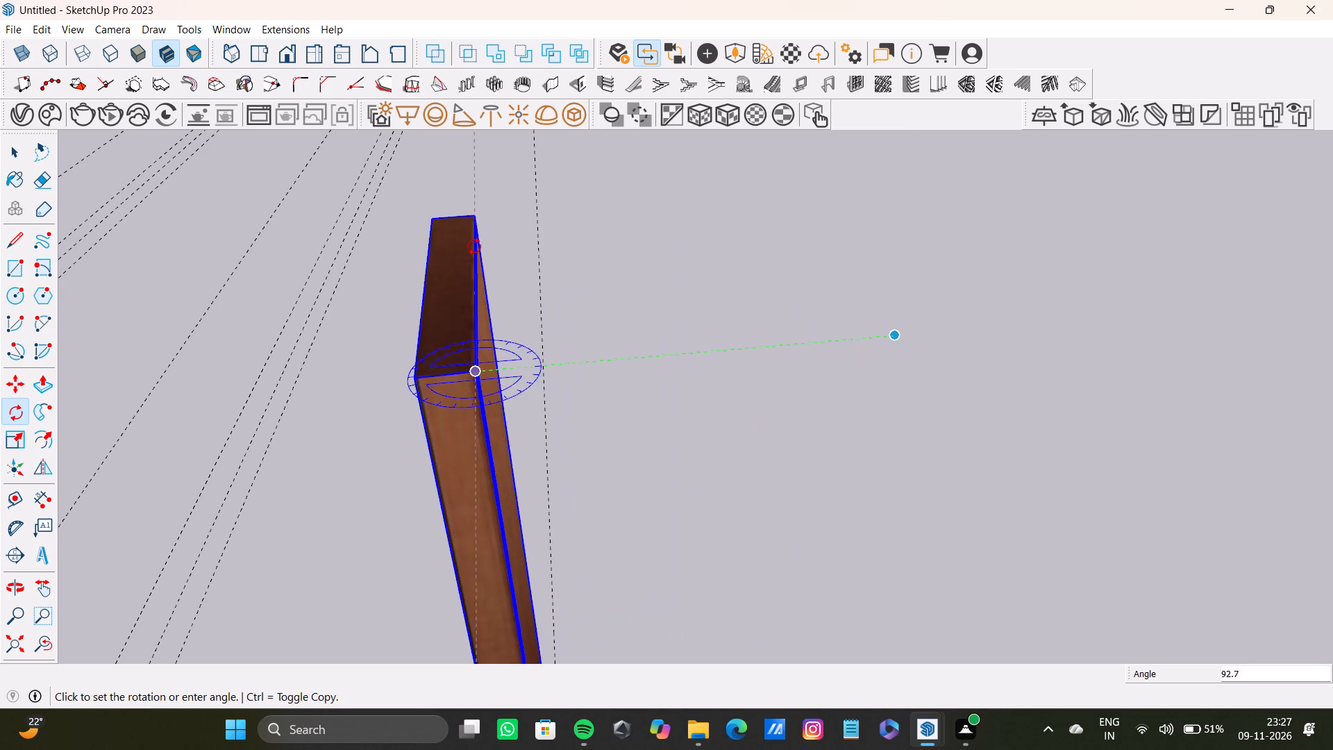
click(494, 240)
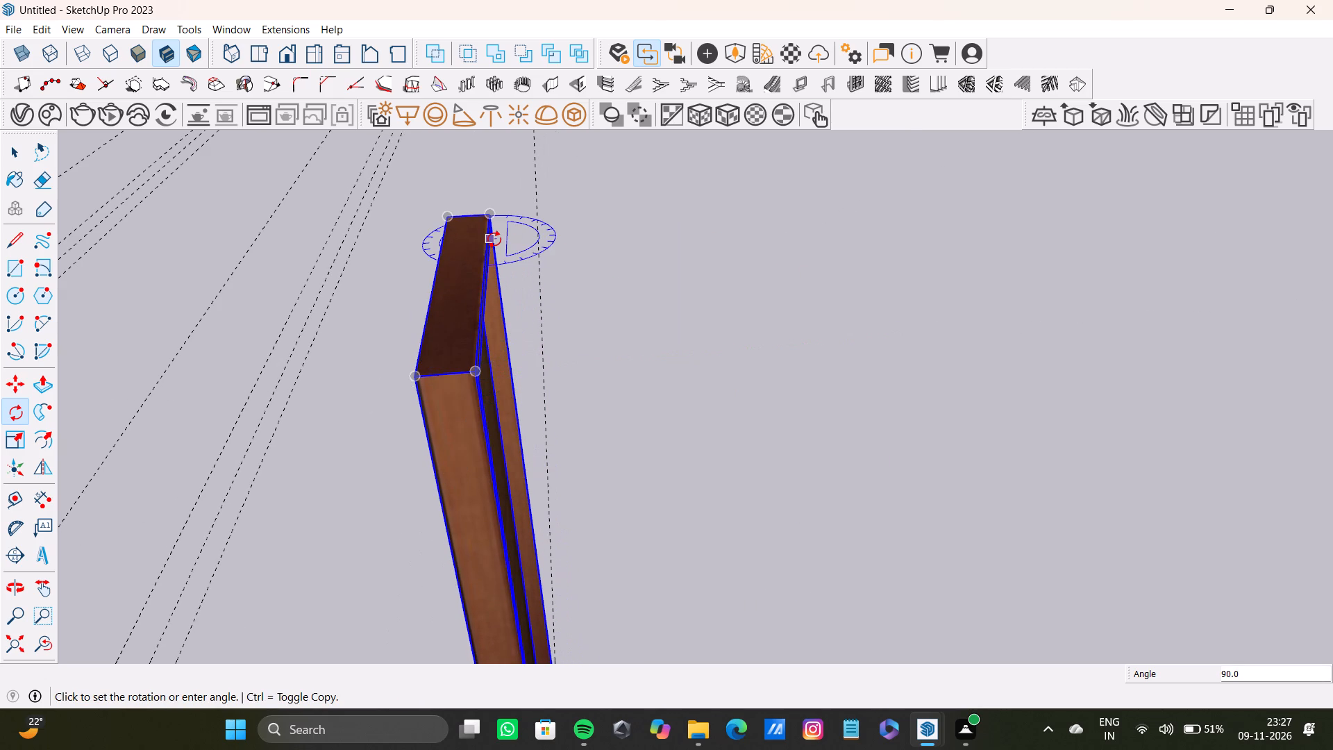
key(space)
Move the door by its back top corner into the bedroom doorway, snapping it to the opening's top corner beside the wardrobe.
scroll(587, 338, down, 14)
middle_drag(594, 438, 1016, 401)
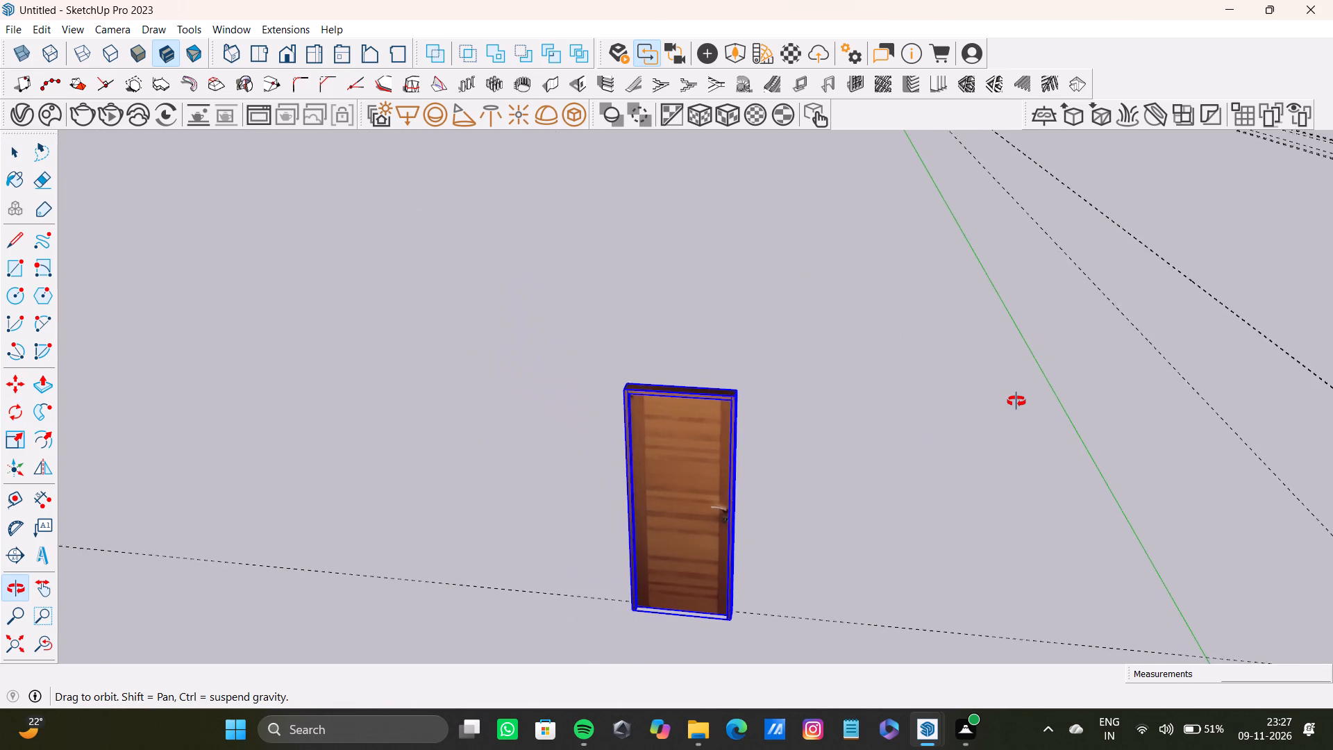
middle_drag(1016, 401, 1016, 401)
scroll(643, 424, up, 7)
key(m)
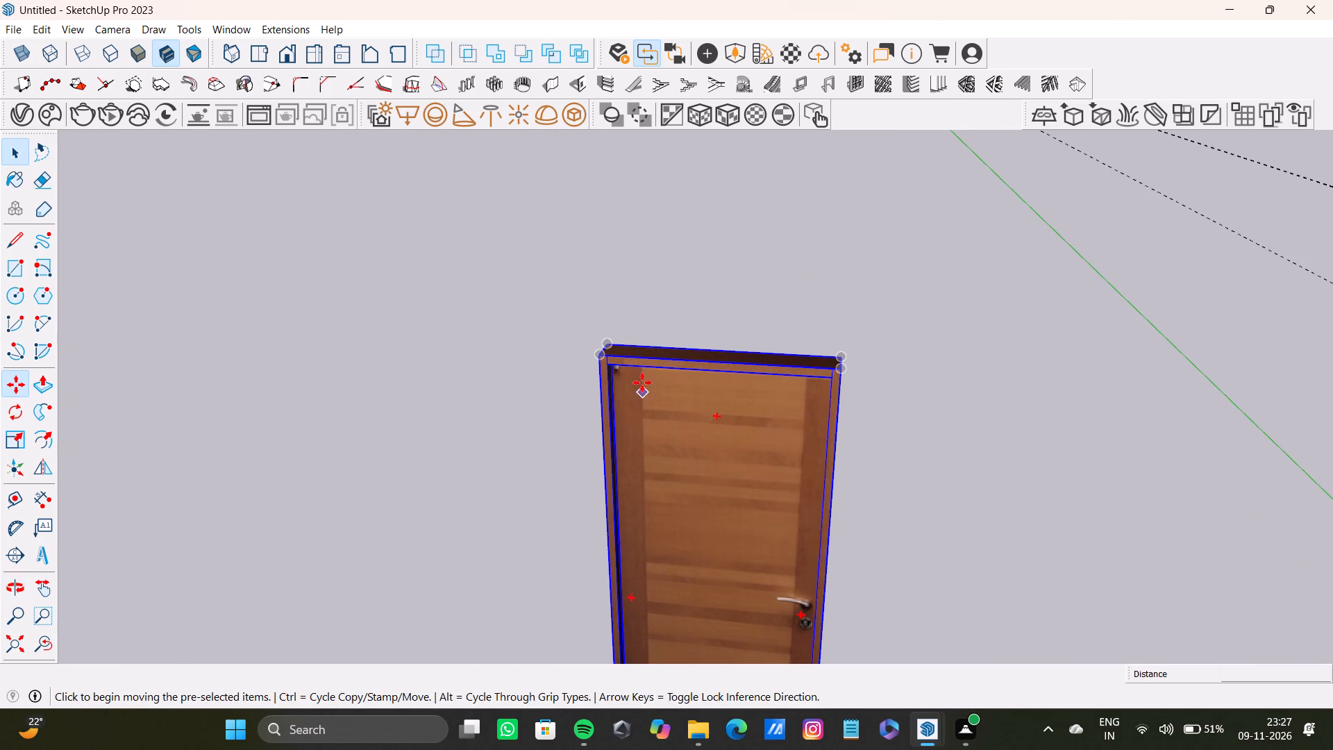
click(605, 343)
scroll(996, 394, down, 14)
shift+middle_drag(1069, 403, 355, 333)
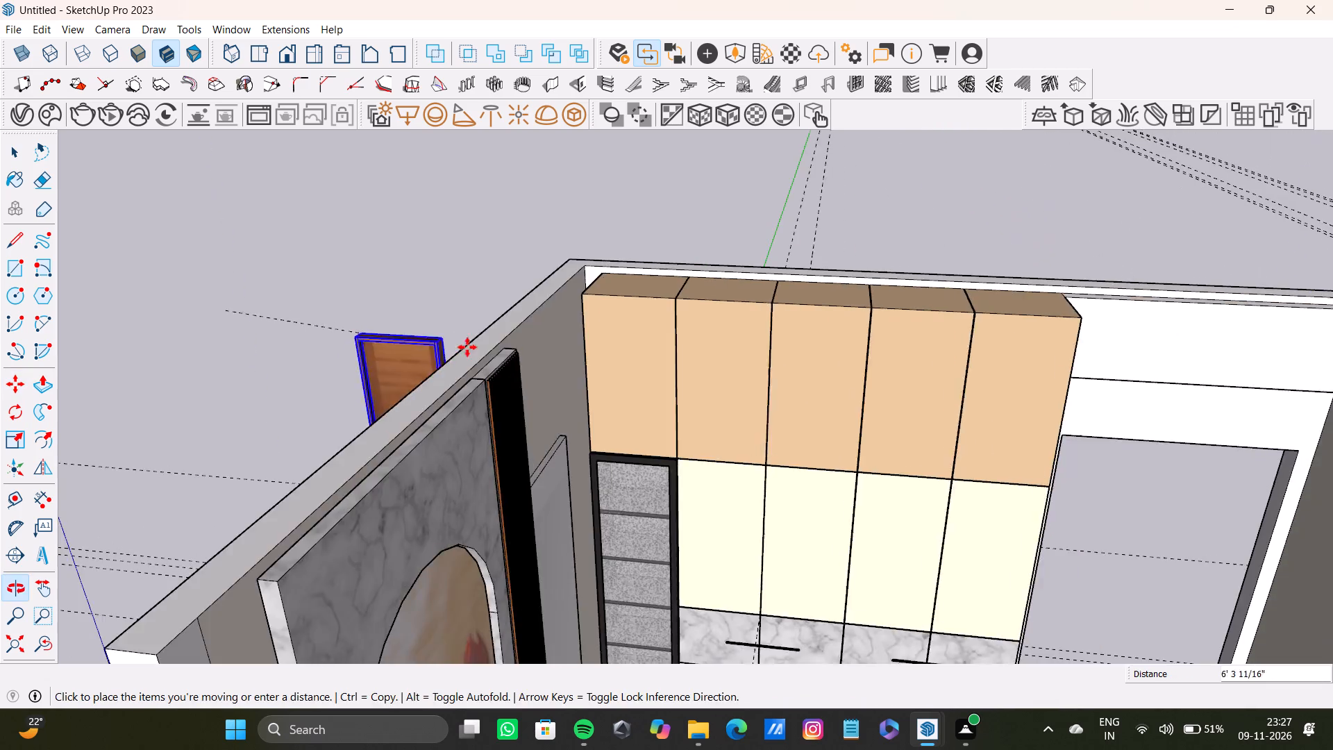
scroll(649, 348, down, 3)
middle_drag(982, 429, 787, 358)
scroll(753, 331, up, 9)
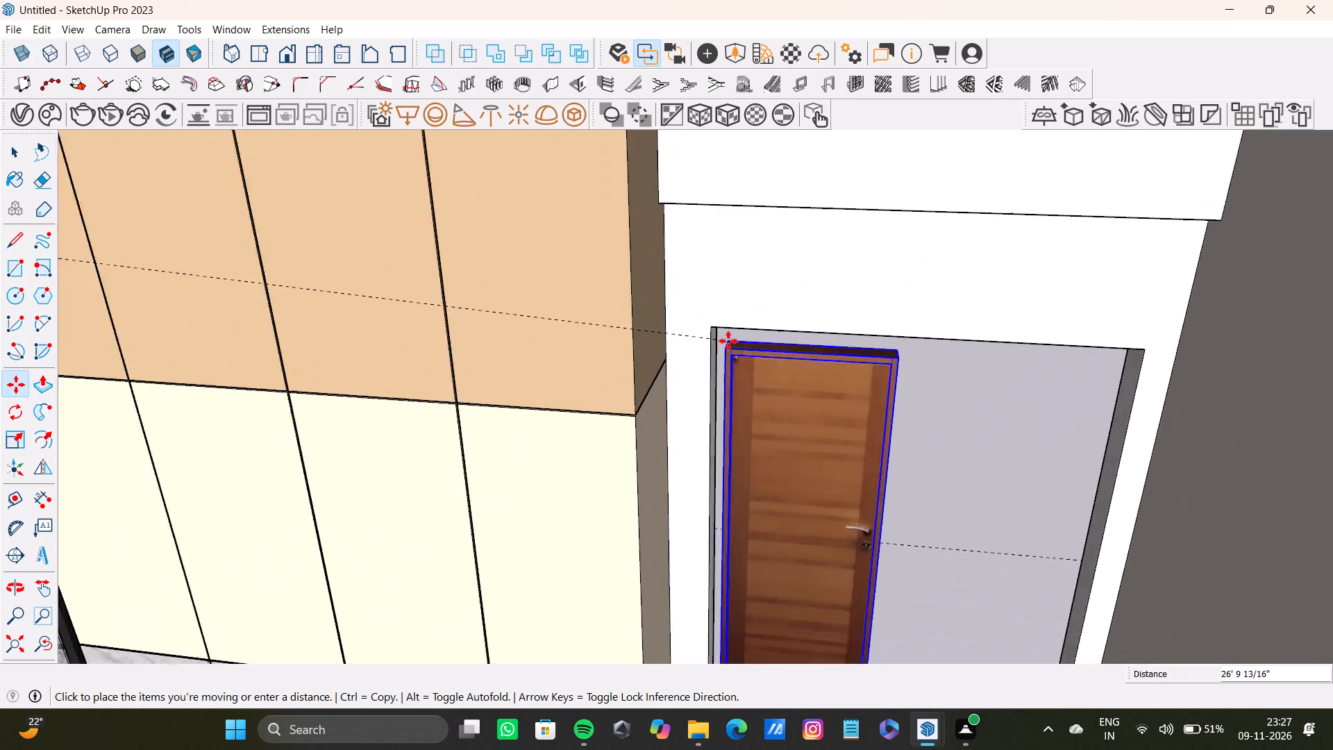
scroll(728, 341, up, 1)
middle_drag(728, 342, 707, 335)
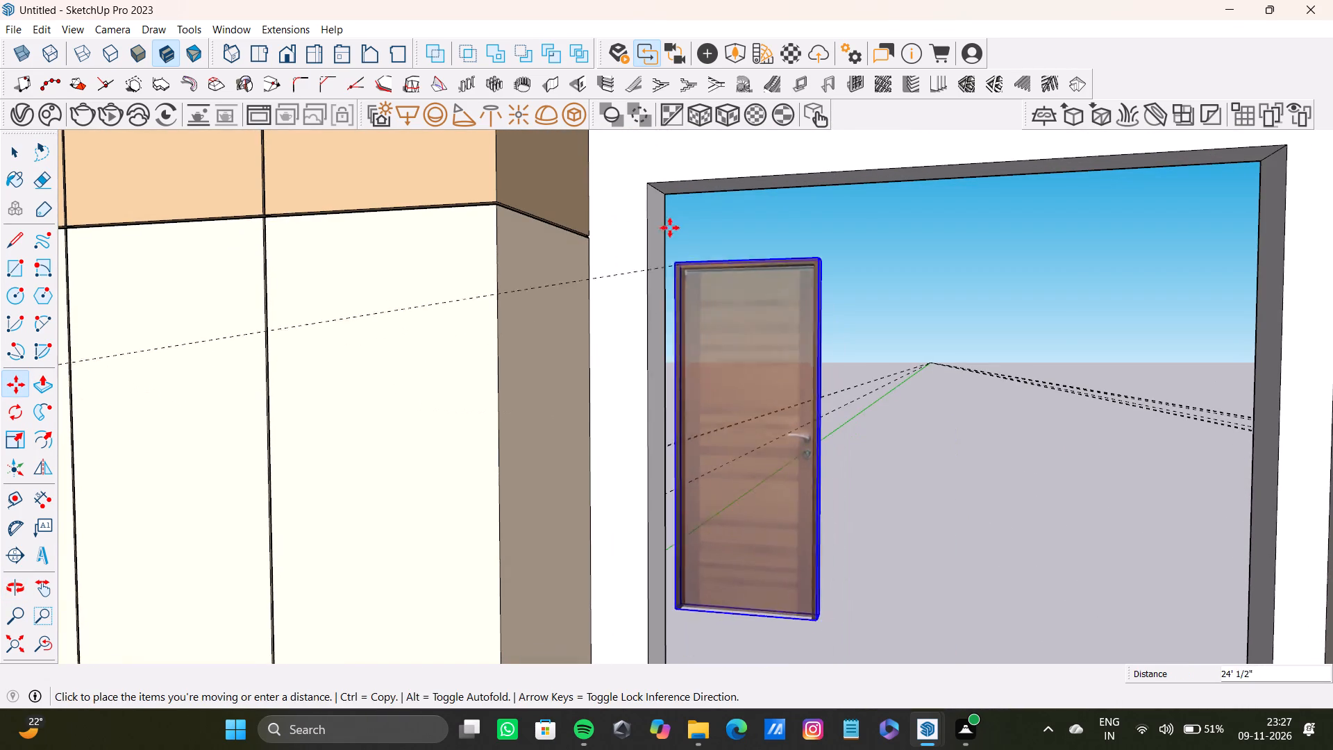
click(658, 189)
Scale the door's width along the green axis so it spans the doorway to the opposite jamb.
scroll(871, 381, down, 5)
scroll(878, 423, up, 1)
middle_drag(878, 424, 946, 492)
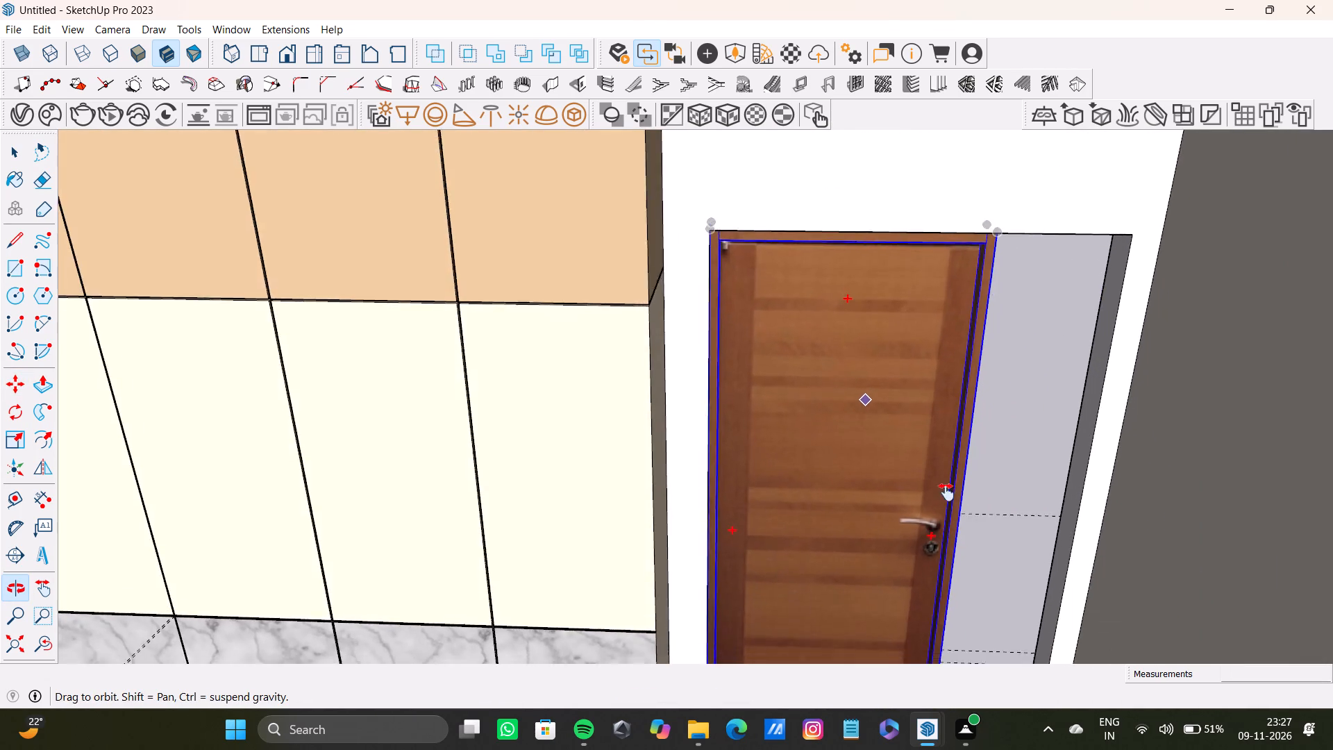
middle_drag(946, 492, 878, 367)
key(s)
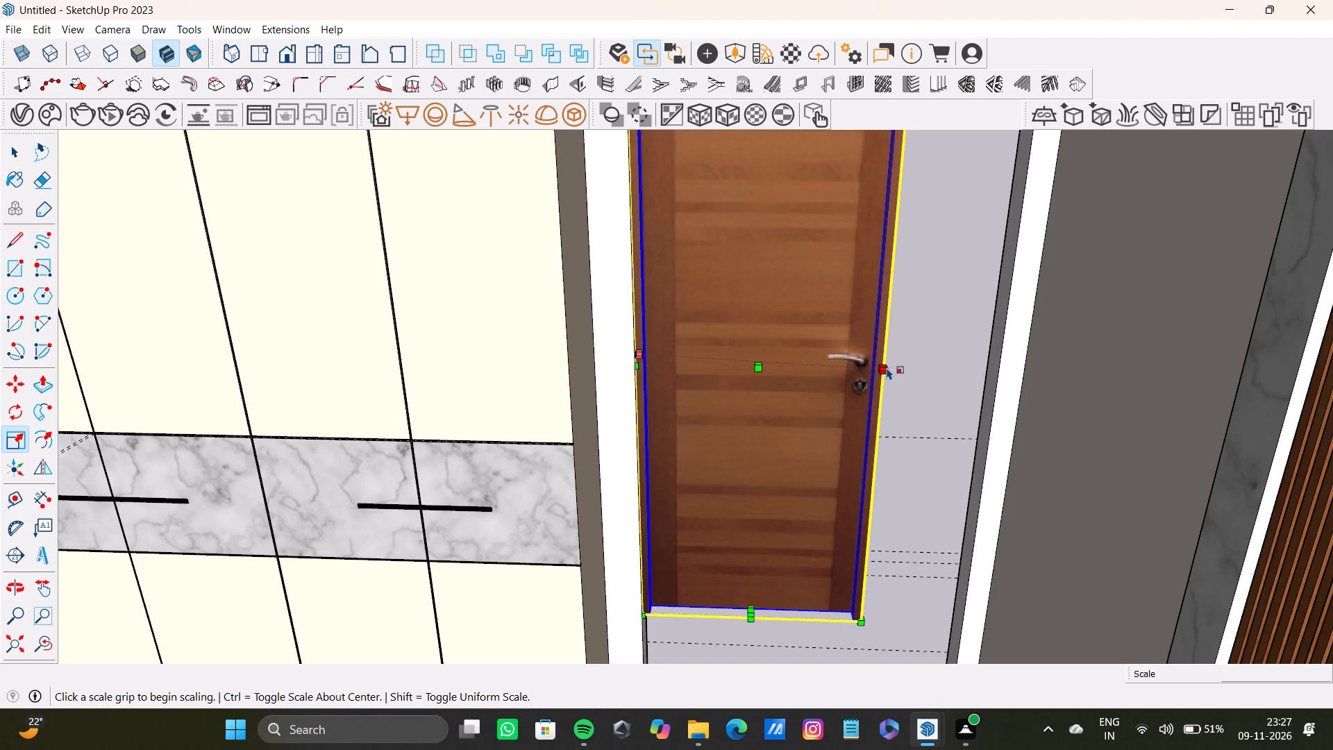
drag(884, 362, 921, 365)
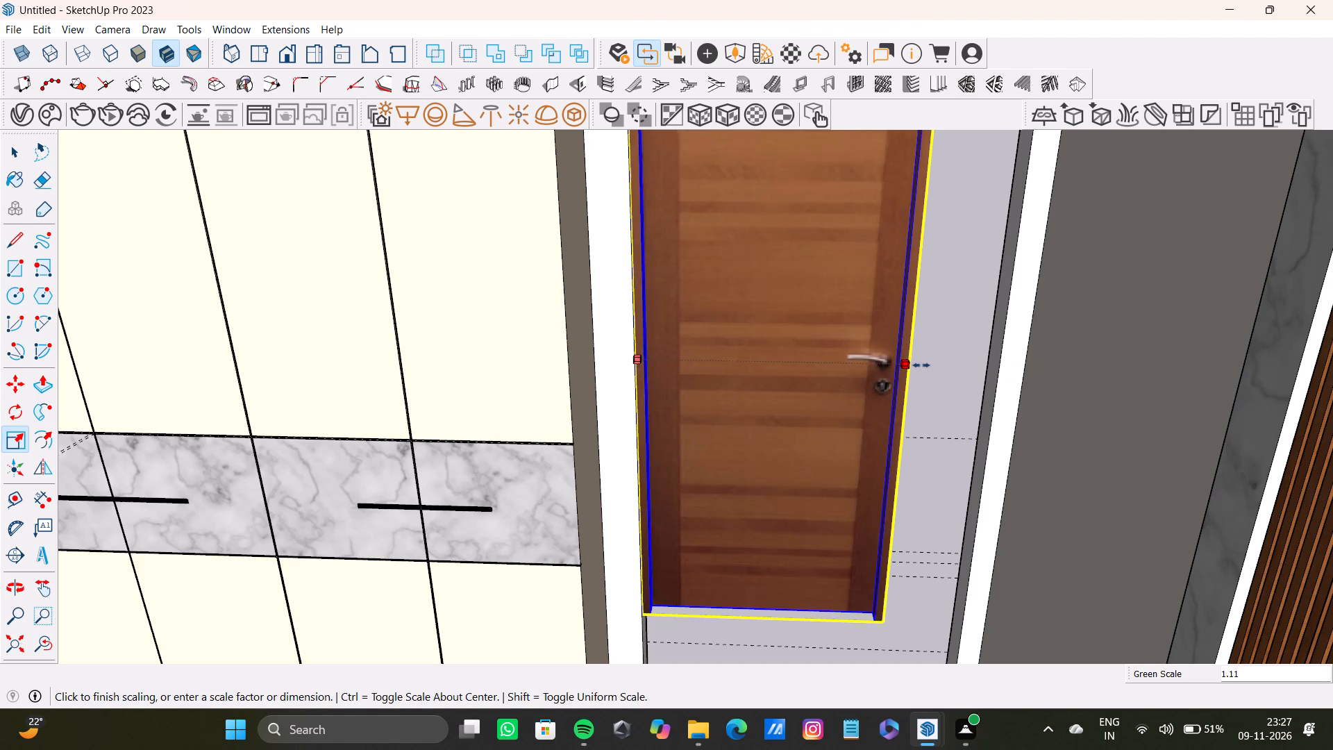
drag(921, 365, 990, 376)
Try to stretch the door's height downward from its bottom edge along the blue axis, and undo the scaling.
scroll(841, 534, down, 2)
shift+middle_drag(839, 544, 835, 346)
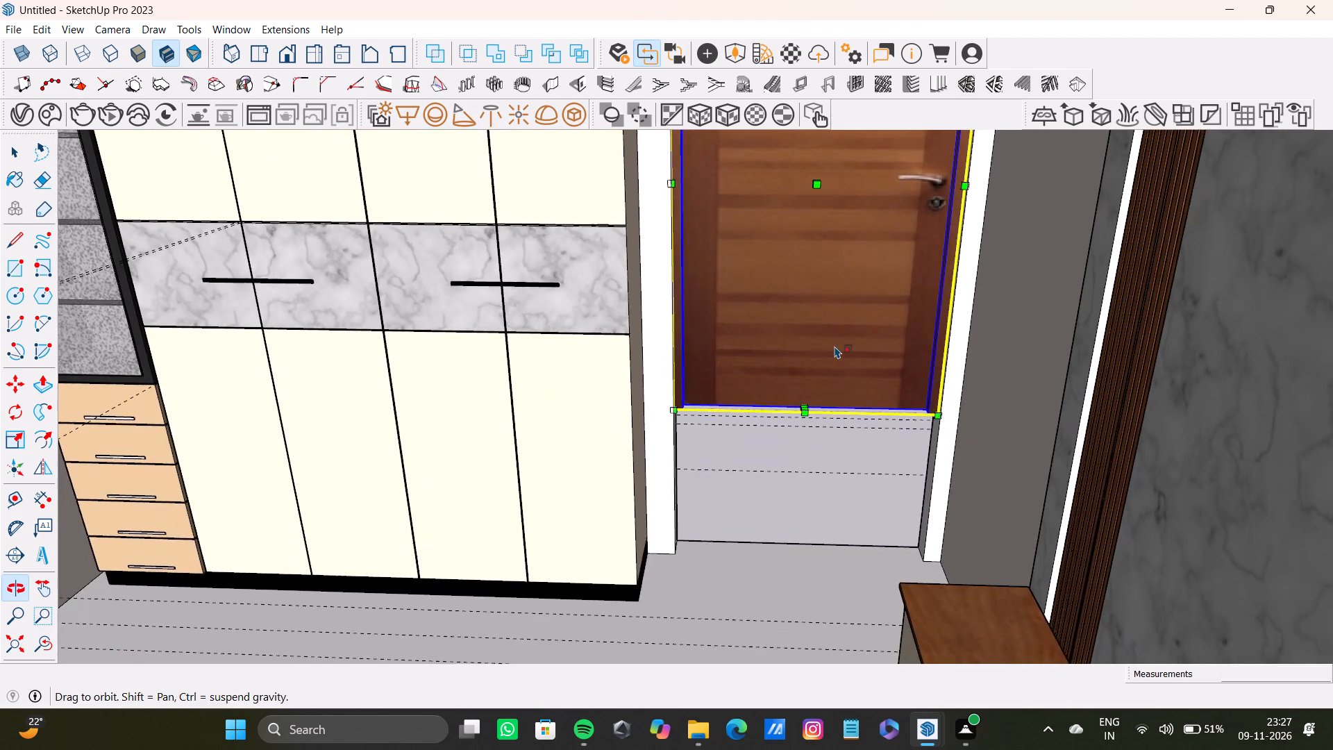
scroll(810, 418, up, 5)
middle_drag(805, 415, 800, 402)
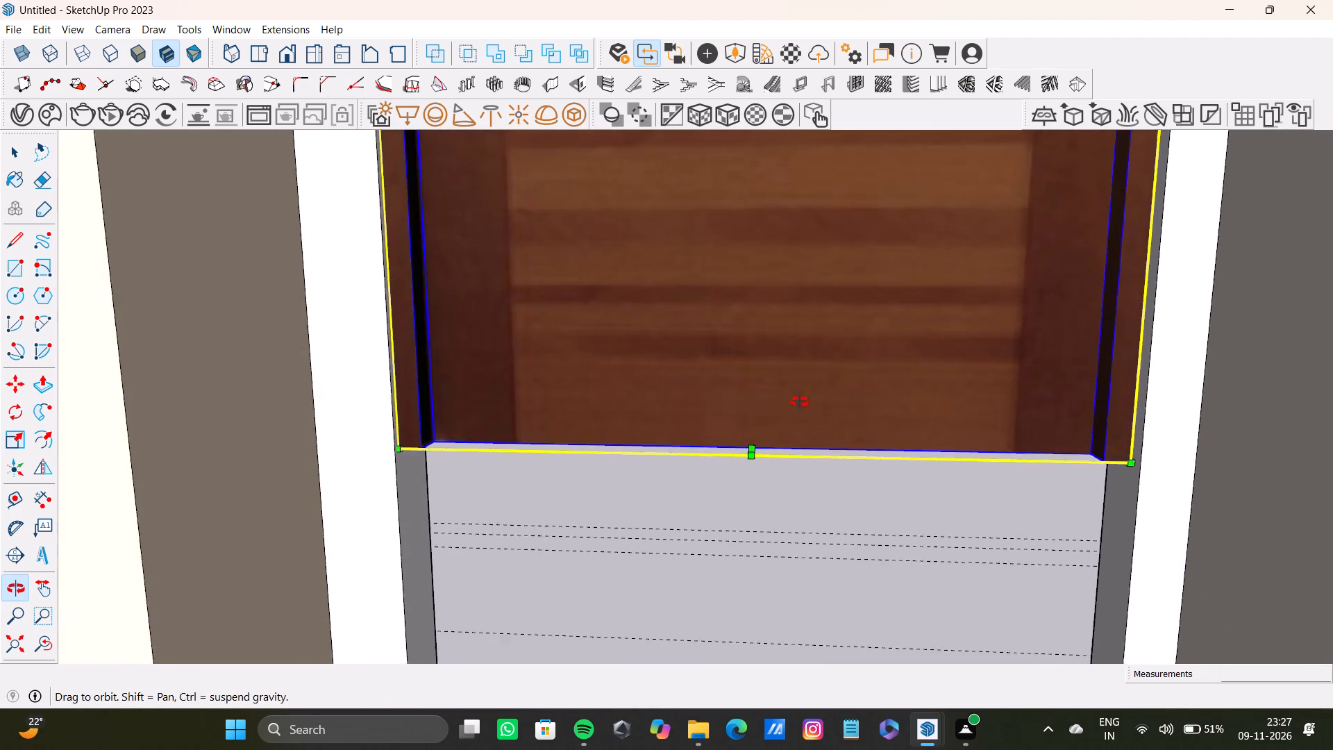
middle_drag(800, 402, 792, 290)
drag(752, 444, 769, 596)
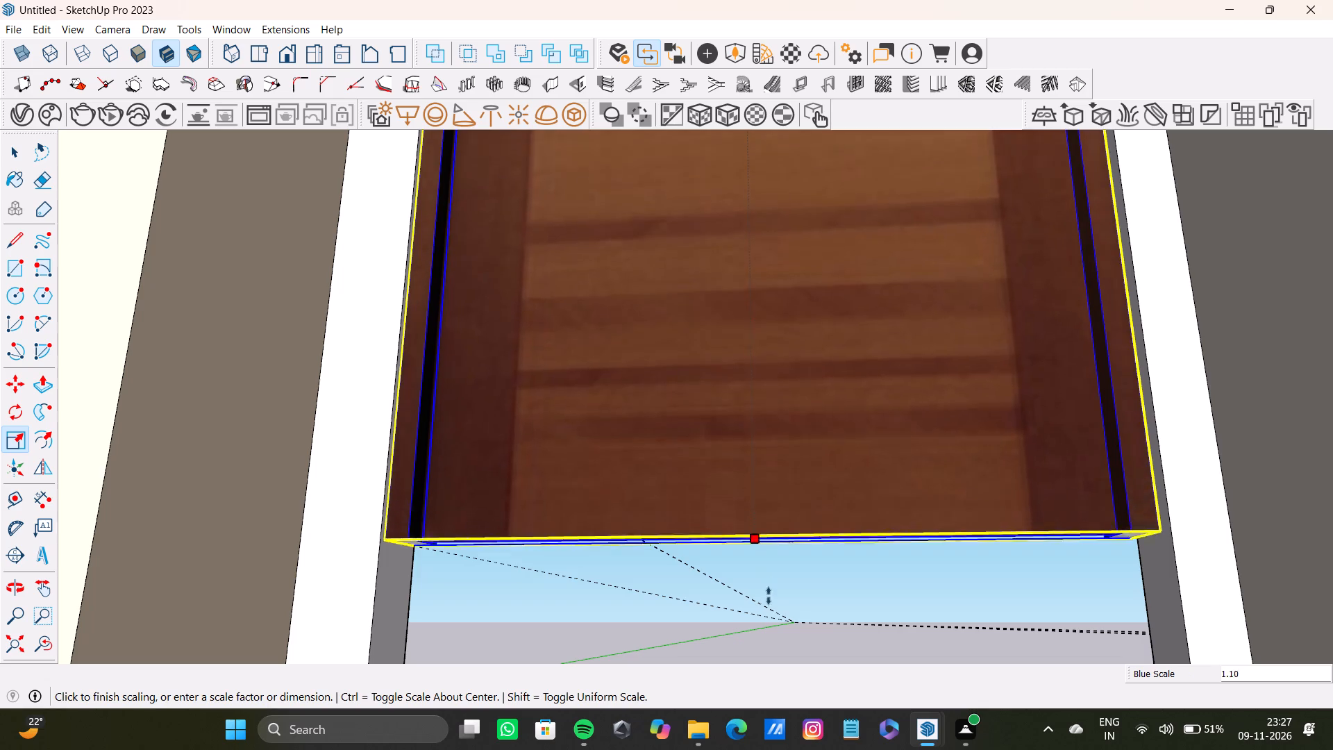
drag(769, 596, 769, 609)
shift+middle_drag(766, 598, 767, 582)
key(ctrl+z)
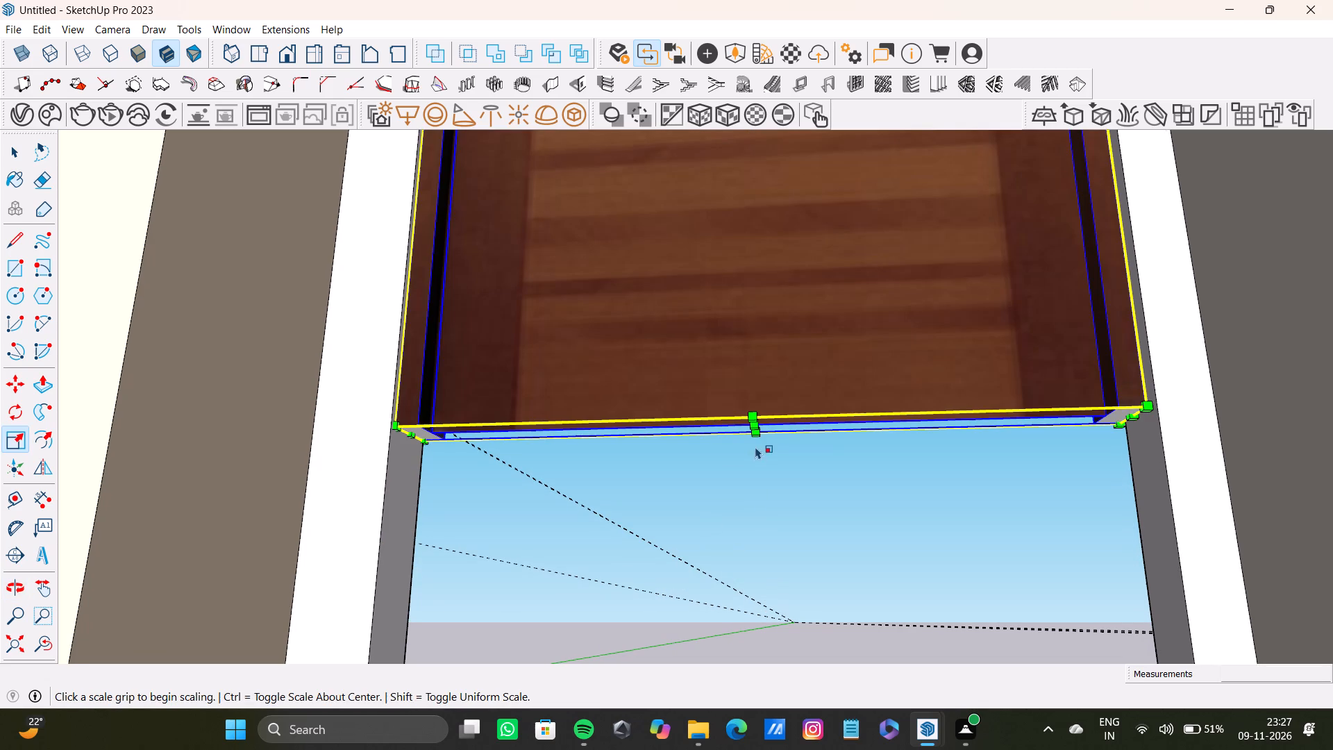
Scale the door's height downward along the blue axis until its bottom edge reaches the bedroom floor.
drag(755, 430, 764, 624)
scroll(764, 610, down, 4)
shift+middle_drag(764, 610, 803, 447)
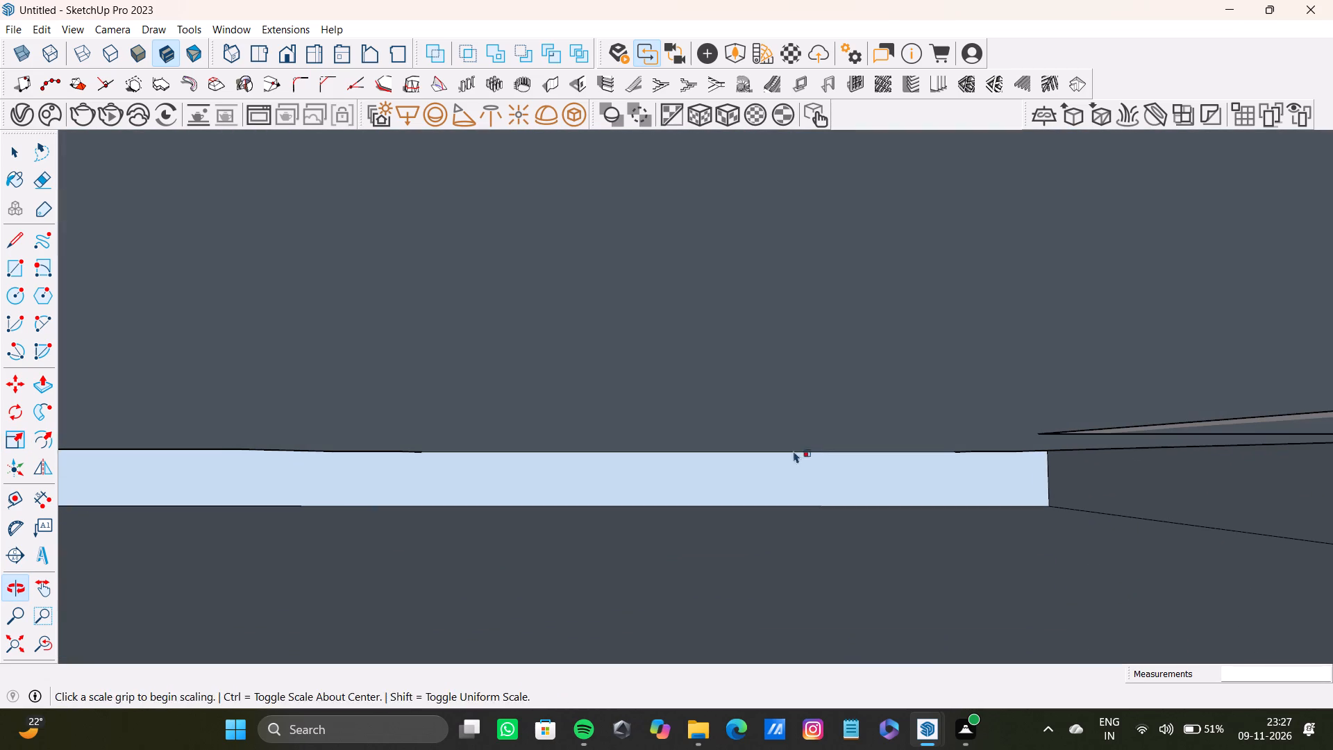
click(53, 648)
middle_drag(789, 535, 772, 335)
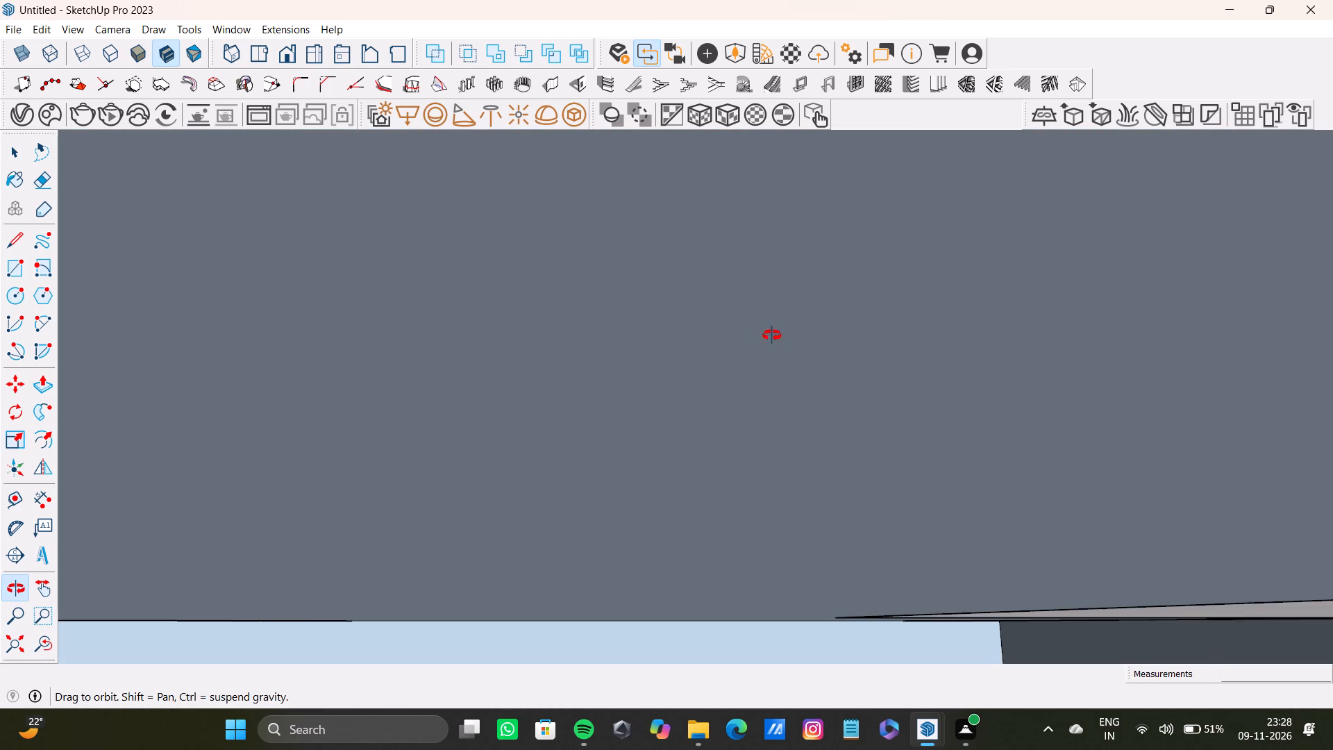
middle_drag(772, 335, 768, 395)
click(10, 647)
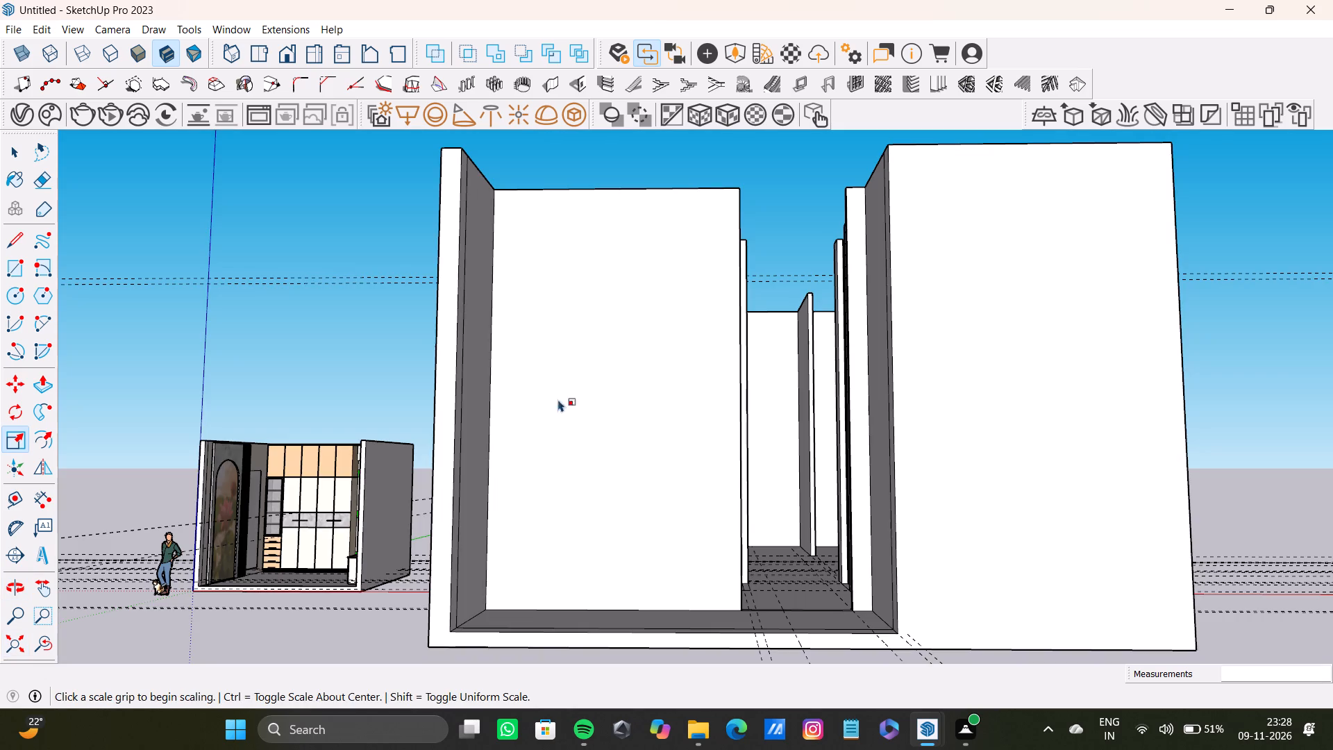
shift+middle_drag(383, 574, 689, 551)
scroll(634, 521, up, 12)
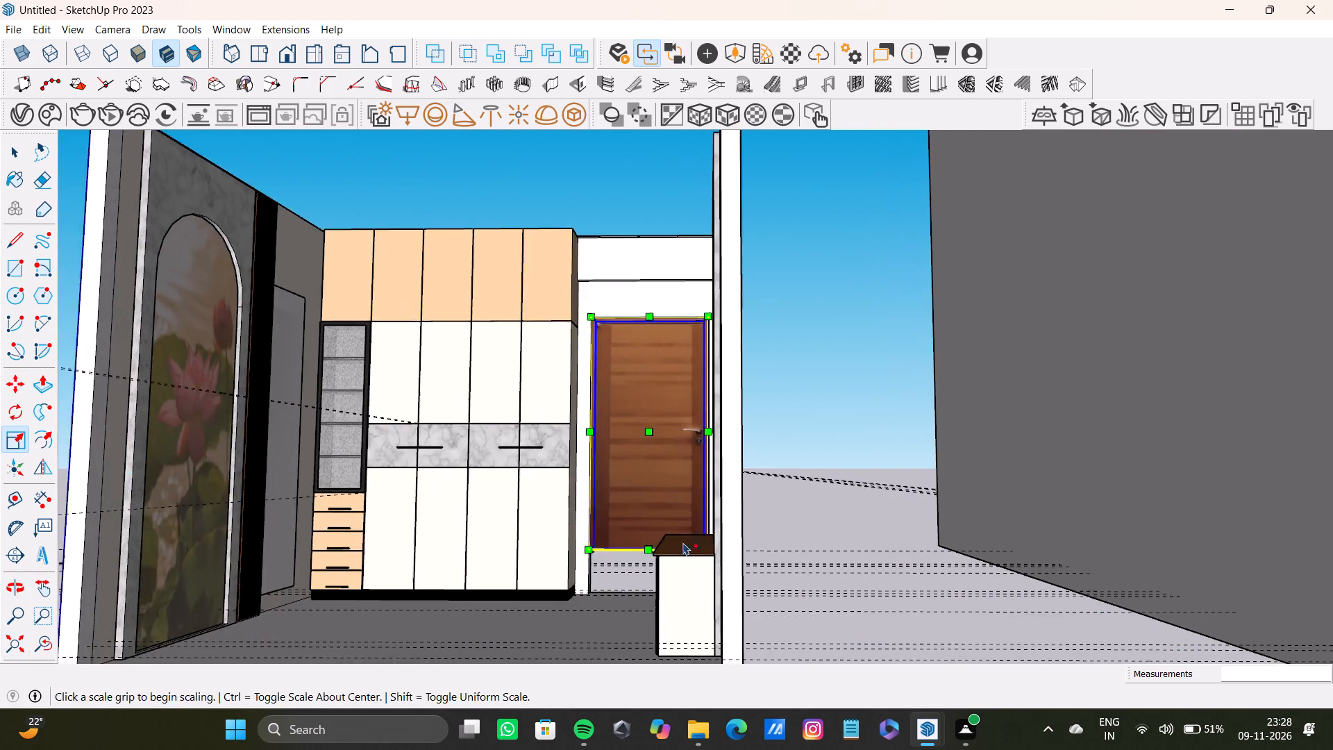
scroll(683, 542, up, 4)
middle_drag(656, 555, 709, 529)
scroll(666, 549, up, 7)
scroll(553, 583, down, 2)
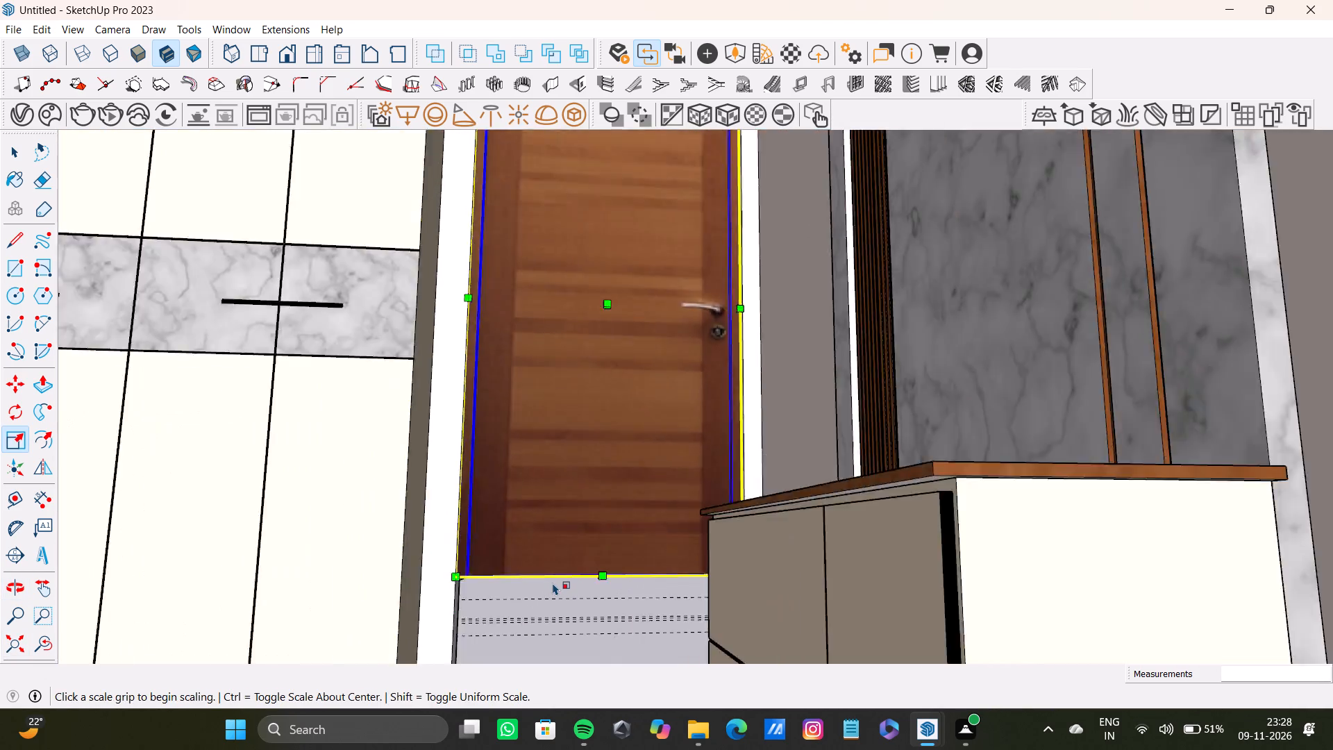
scroll(553, 583, down, 2)
middle_drag(553, 577, 621, 484)
scroll(632, 477, up, 3)
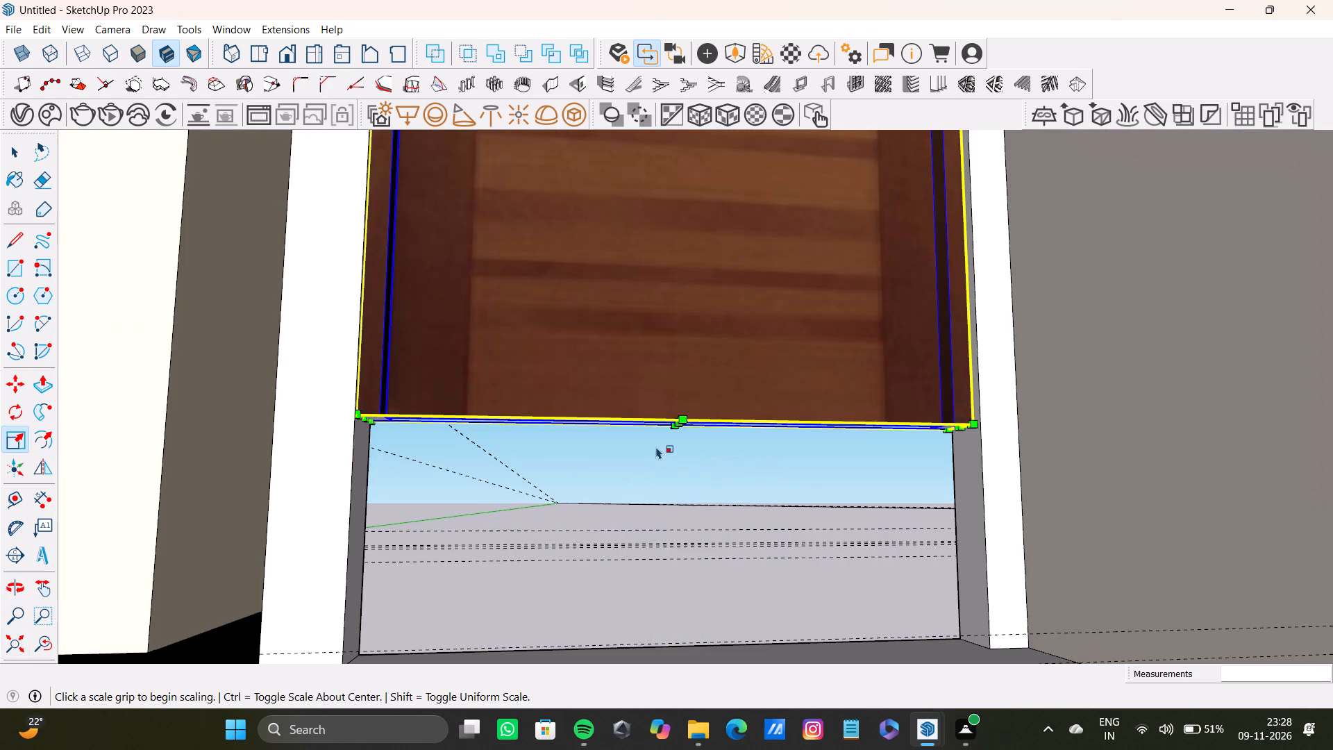
drag(672, 427, 672, 446)
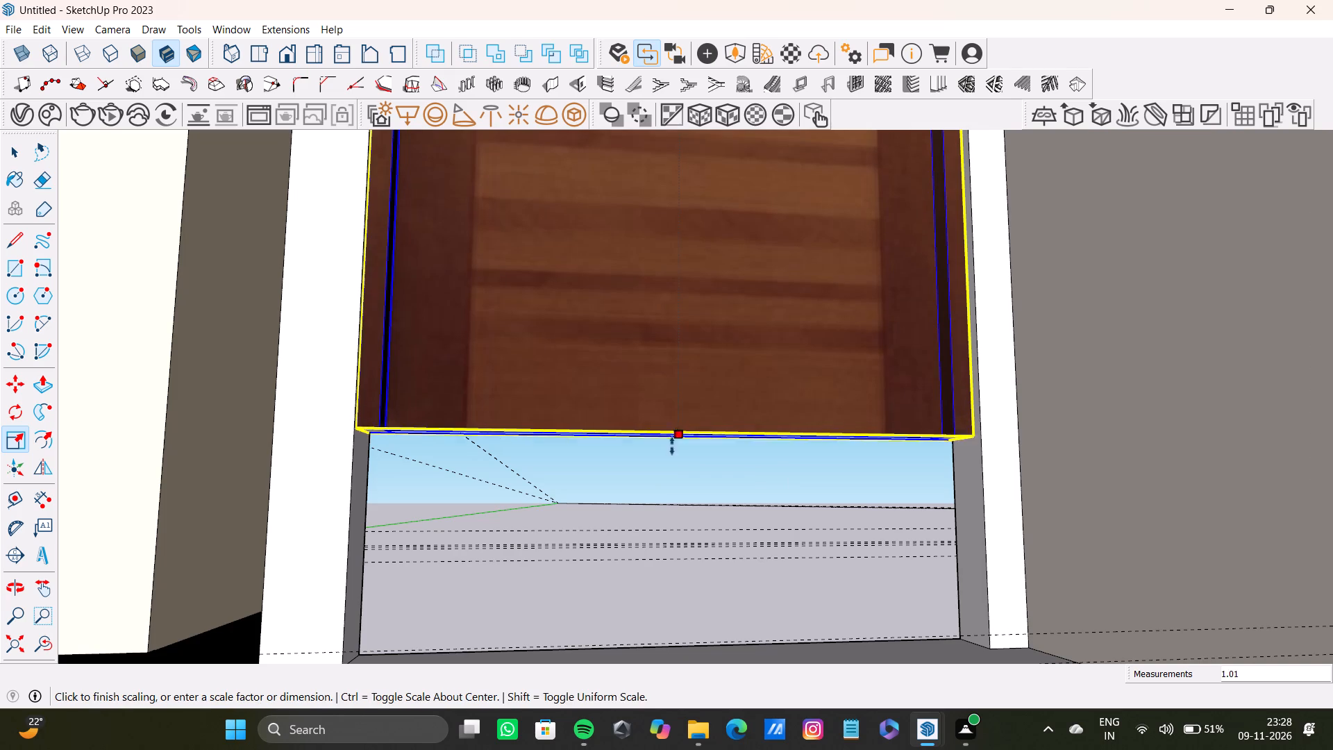
drag(672, 446, 657, 644)
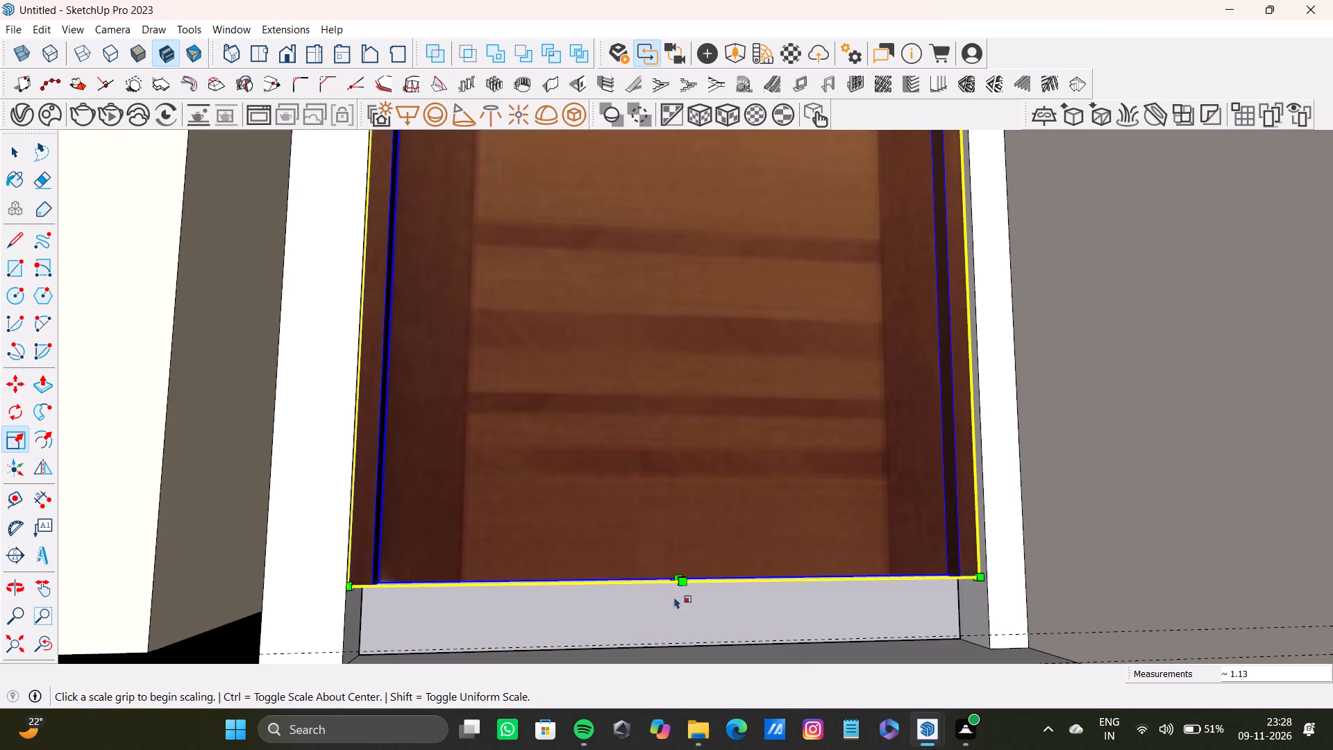
middle_drag(677, 595, 708, 505)
drag(674, 518, 674, 571)
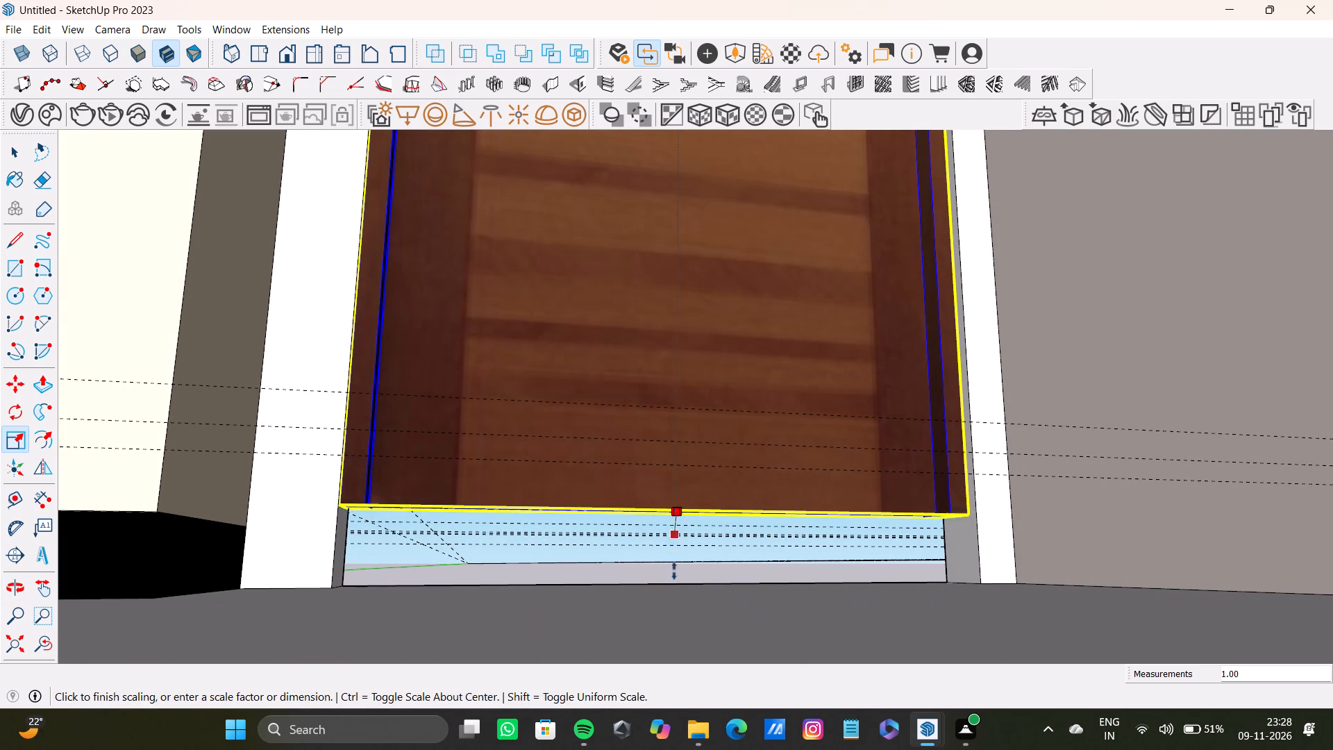
drag(674, 571, 669, 603)
key(space)
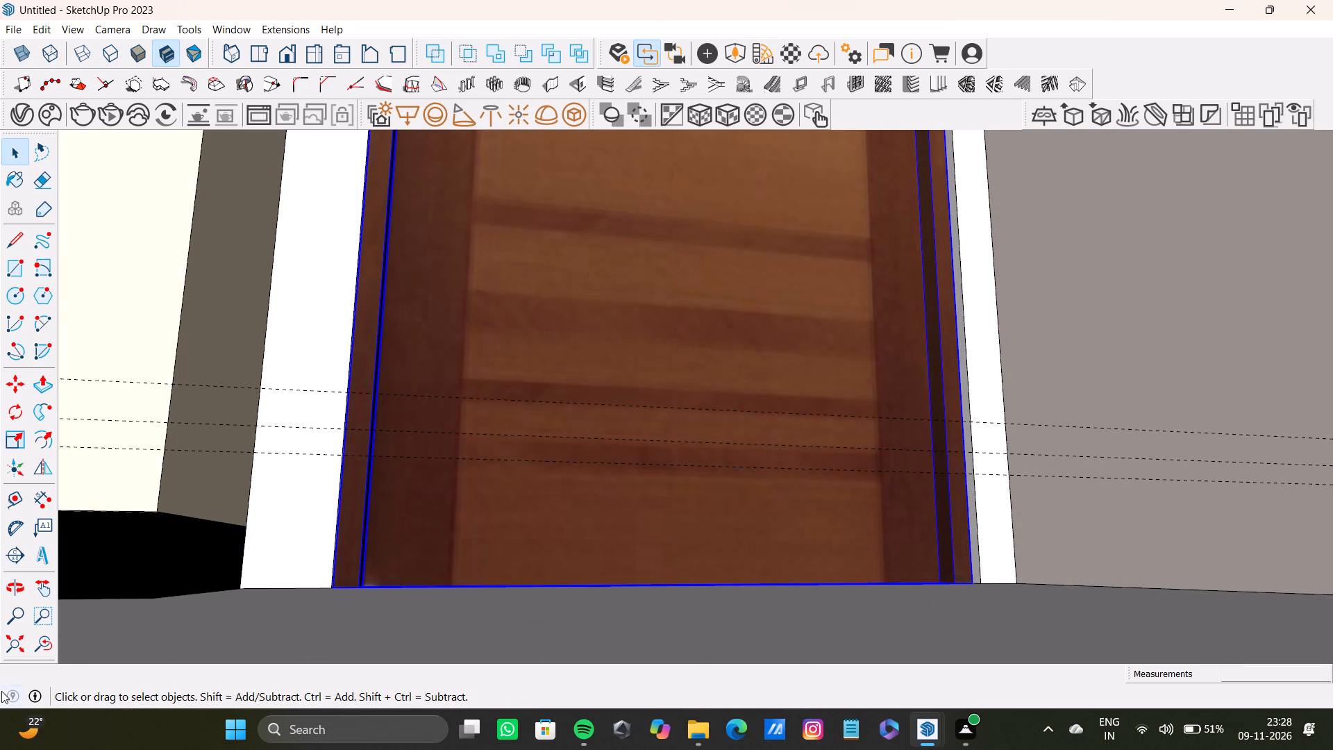
Examine how the stretched door sits in the doorway beside the wardrobe, from above and from the room's open front.
click(26, 647)
middle_drag(737, 343, 690, 542)
scroll(374, 573, up, 15)
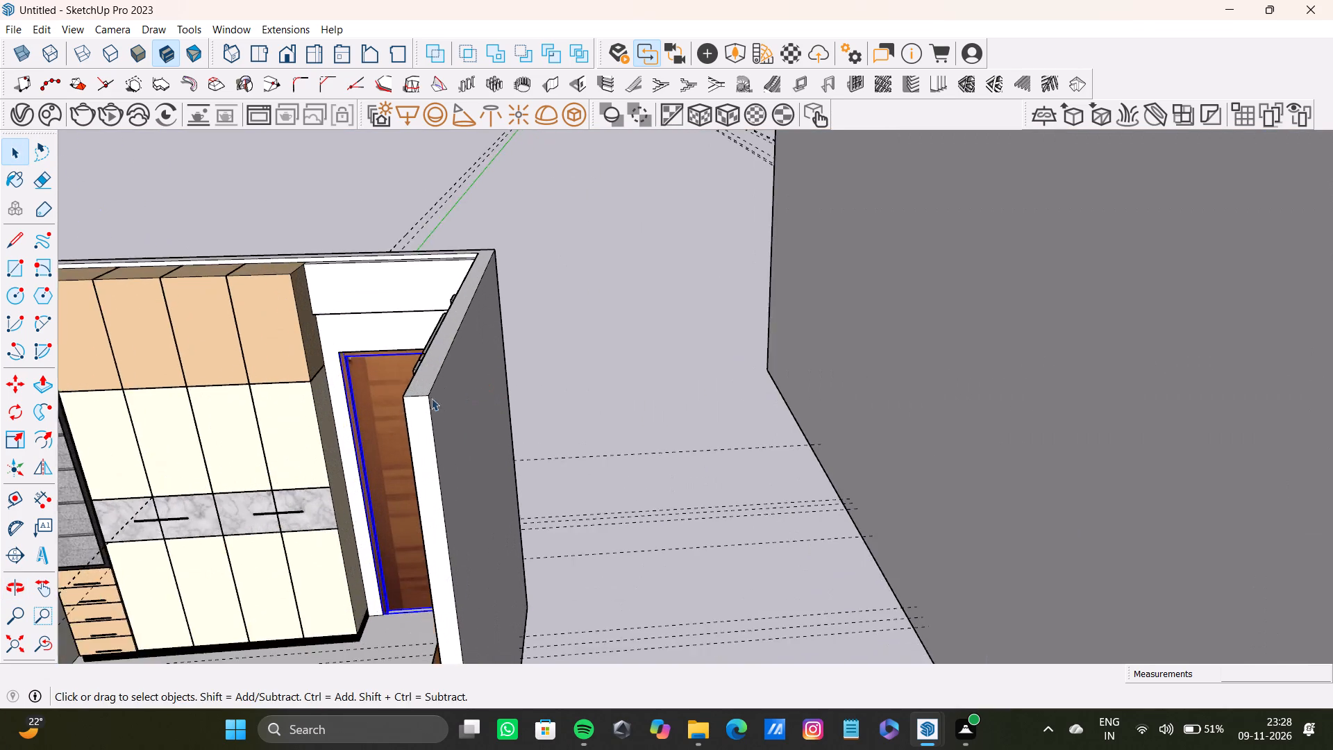
scroll(431, 398, up, 3)
shift+middle_drag(405, 400, 692, 533)
scroll(576, 446, up, 3)
key(f)
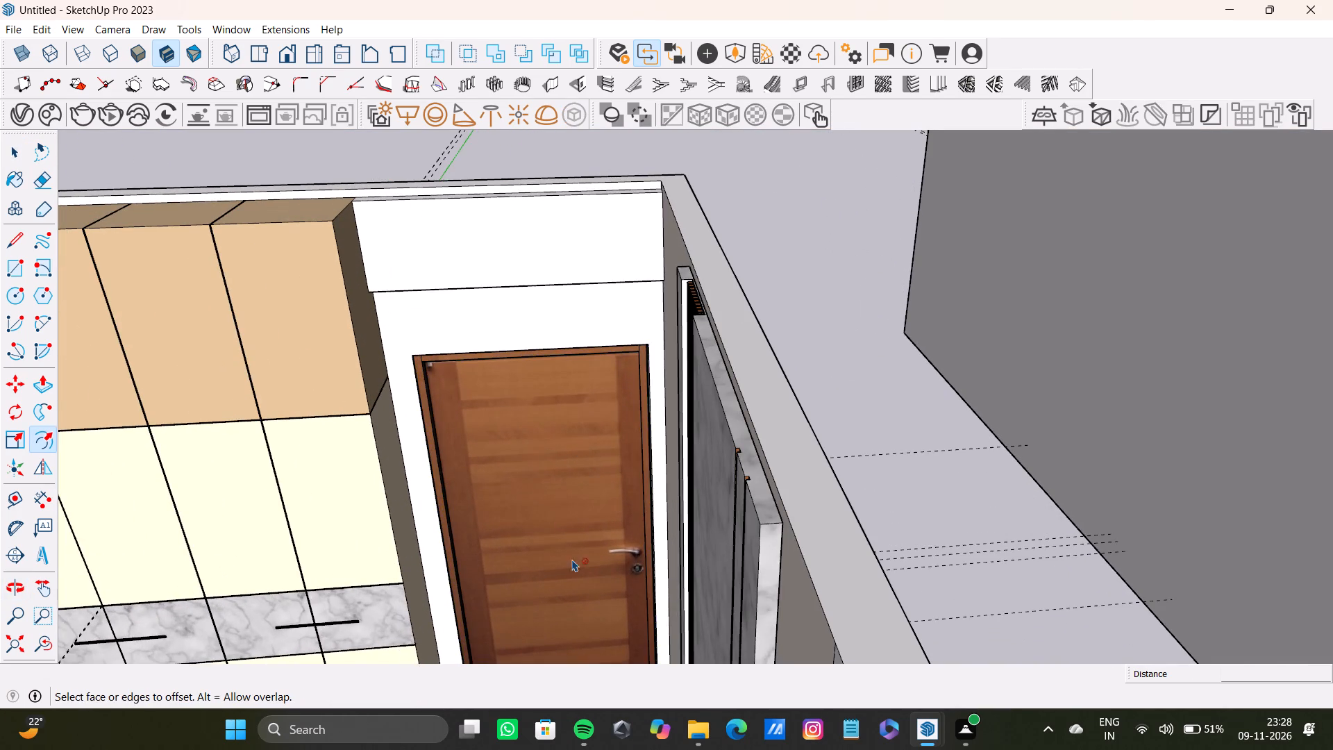
scroll(576, 553, down, 2)
shift+middle_drag(576, 553, 623, 480)
key(s)
scroll(596, 523, up, 2)
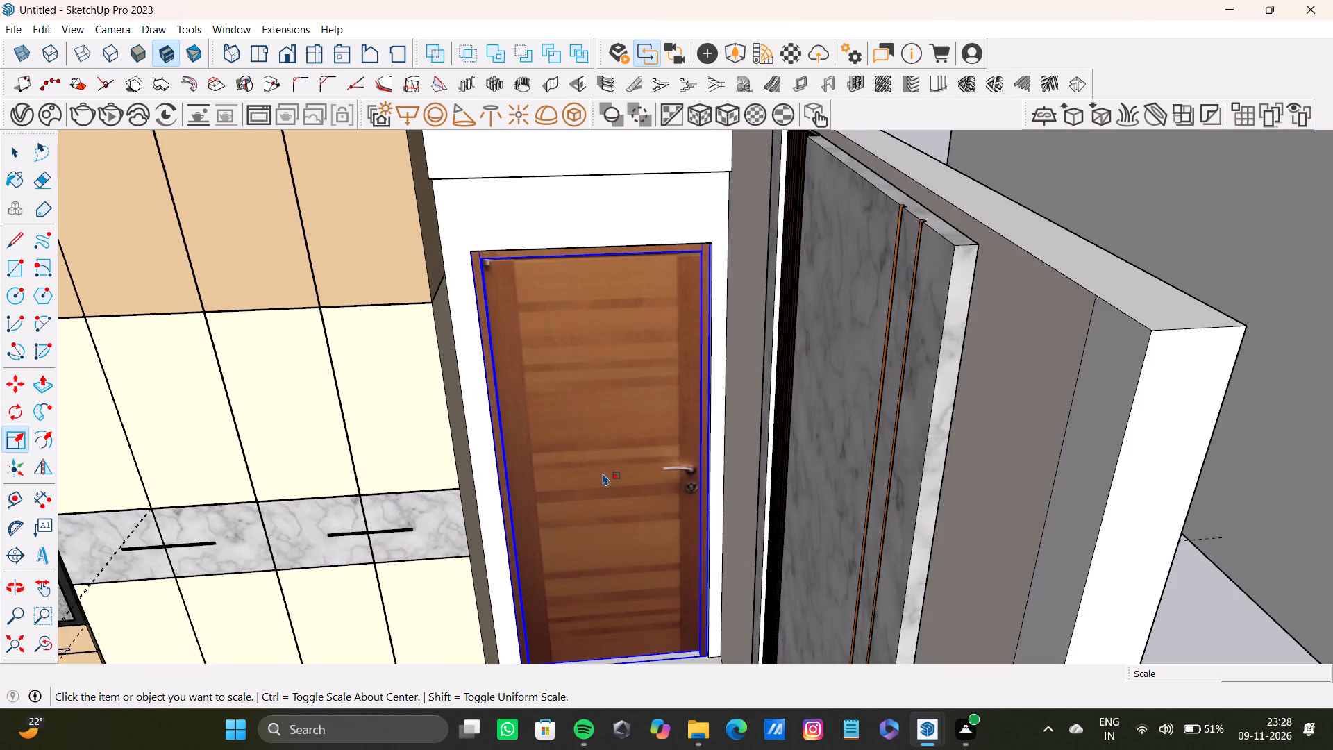
key(s)
drag(608, 483, 608, 475)
key(space)
scroll(605, 460, down, 4)
middle_drag(605, 460, 357, 502)
scroll(717, 418, down, 2)
middle_drag(731, 442, 975, 506)
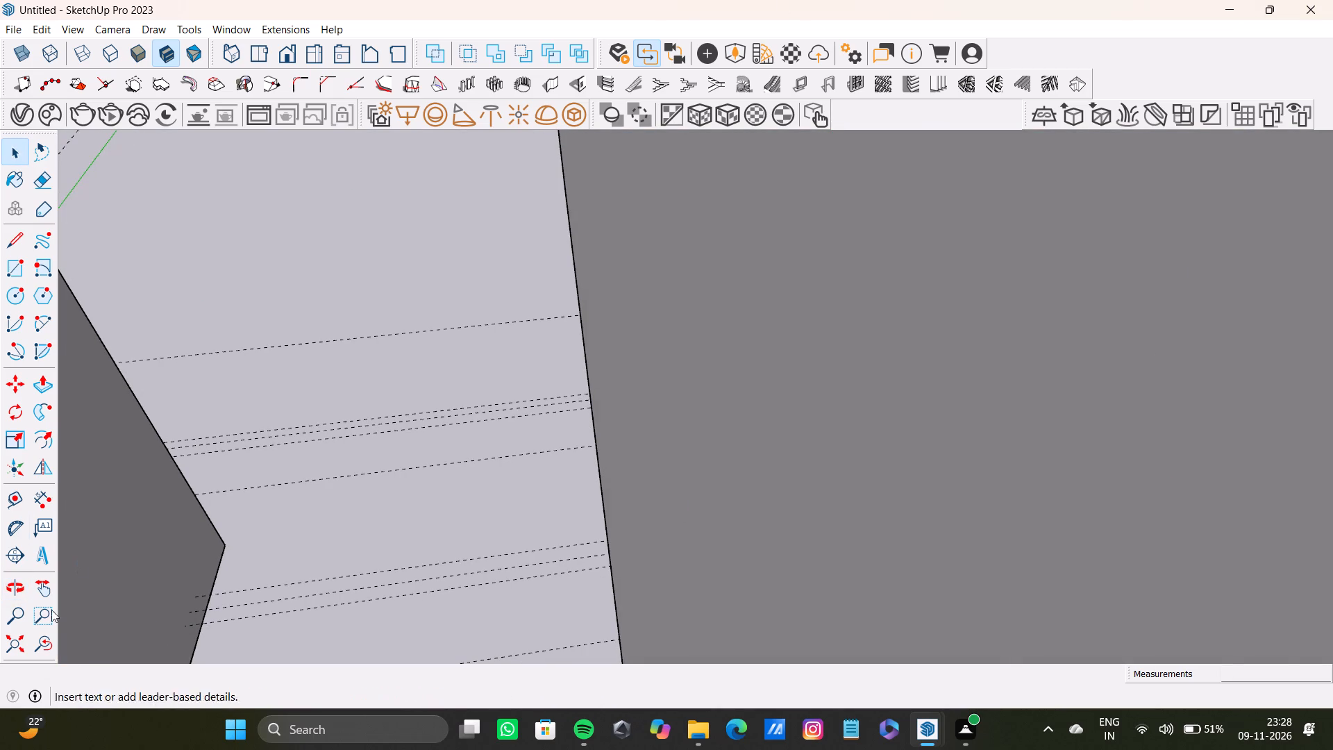
click(8, 644)
scroll(371, 458, up, 12)
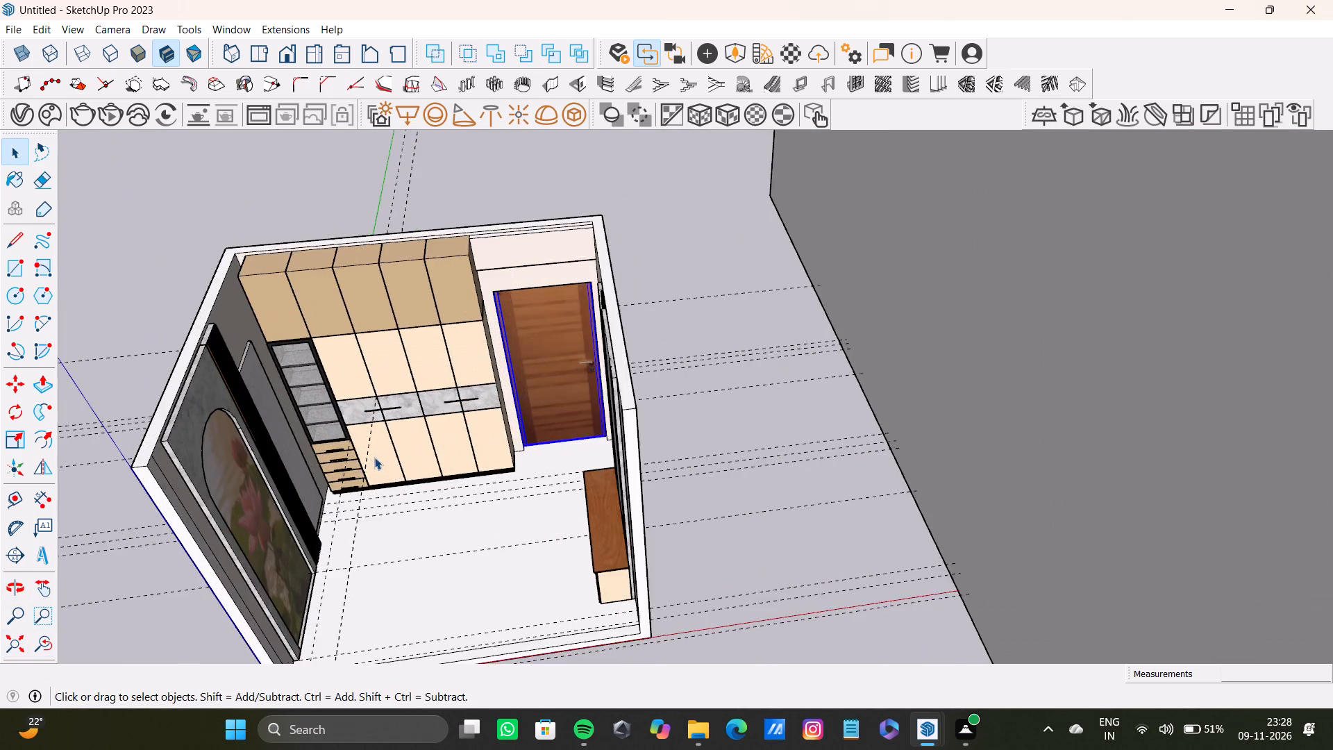
shift+middle_drag(374, 458, 524, 338)
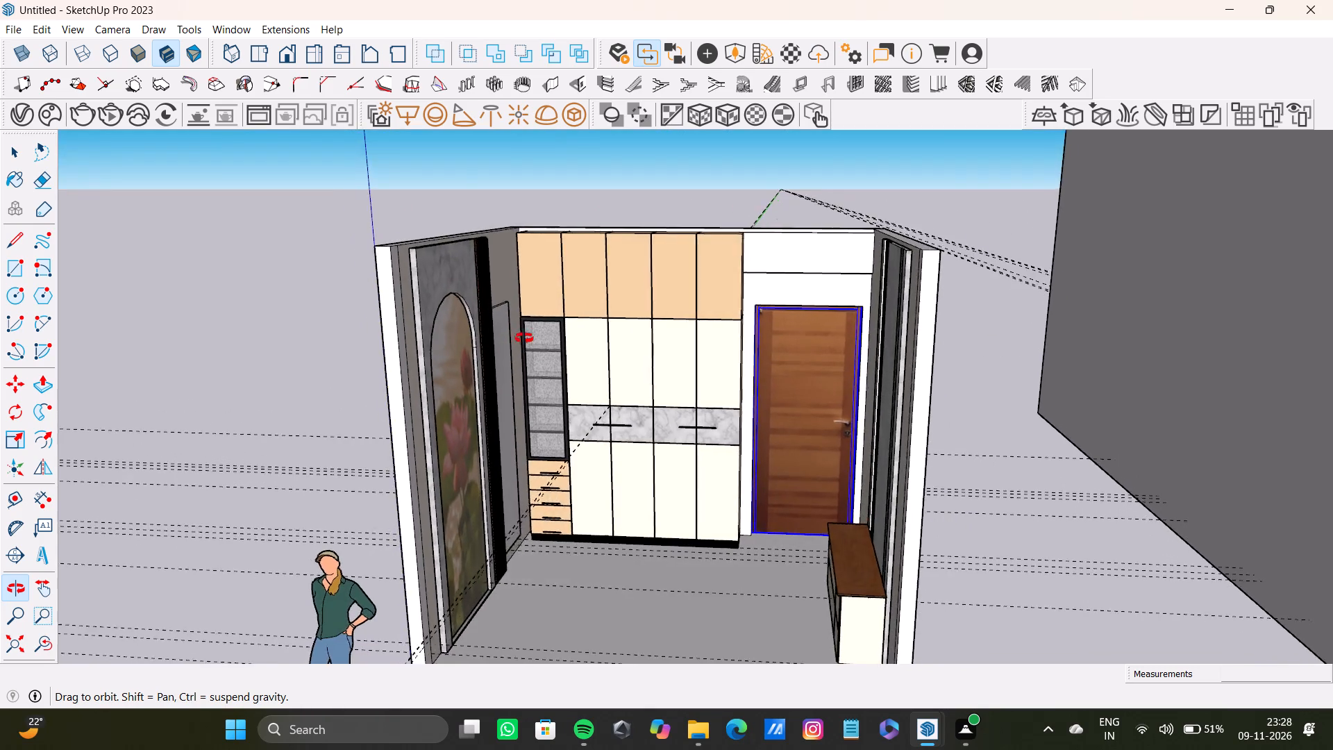
shift+middle_drag(524, 338, 555, 362)
Remove the two overlapping speckled panel faces covering the front of the black-framed shelf unit to expose its compartments.
scroll(524, 383, up, 17)
scroll(517, 353, up, 5)
middle_drag(517, 349, 513, 333)
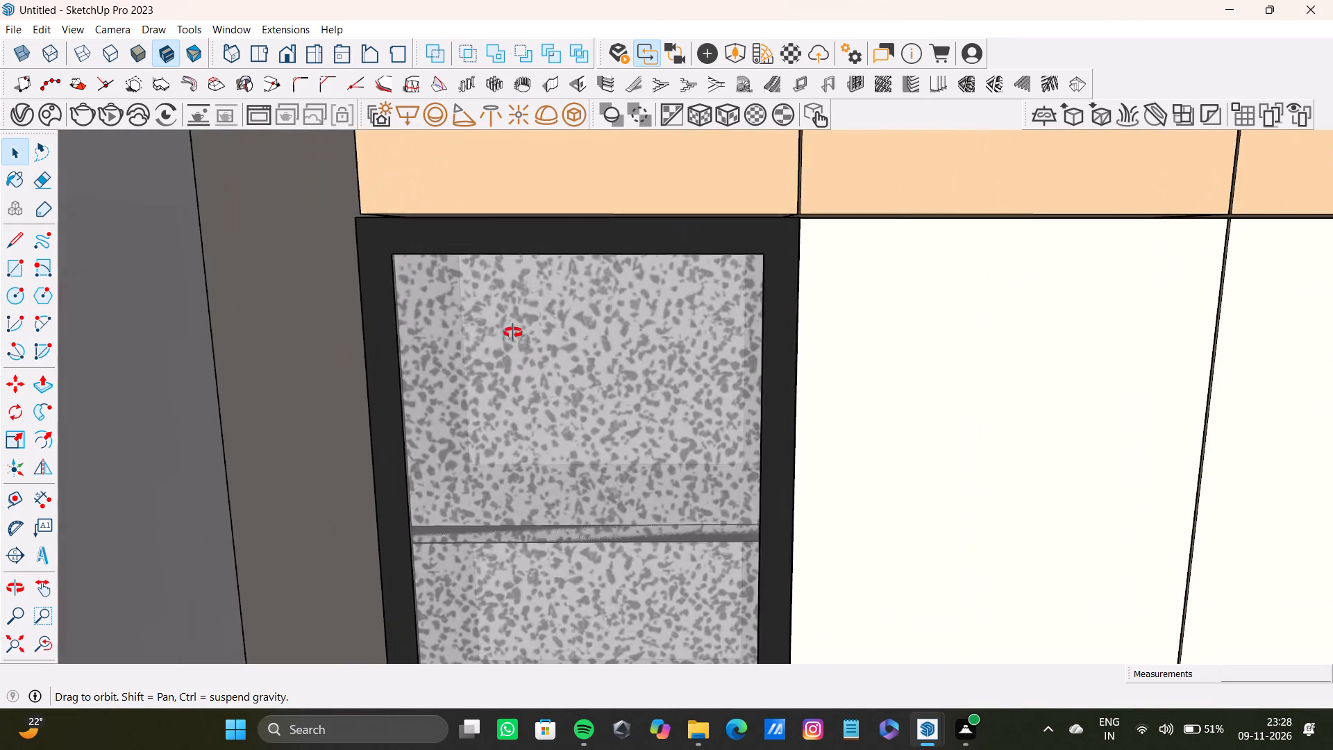
middle_drag(513, 333, 485, 312)
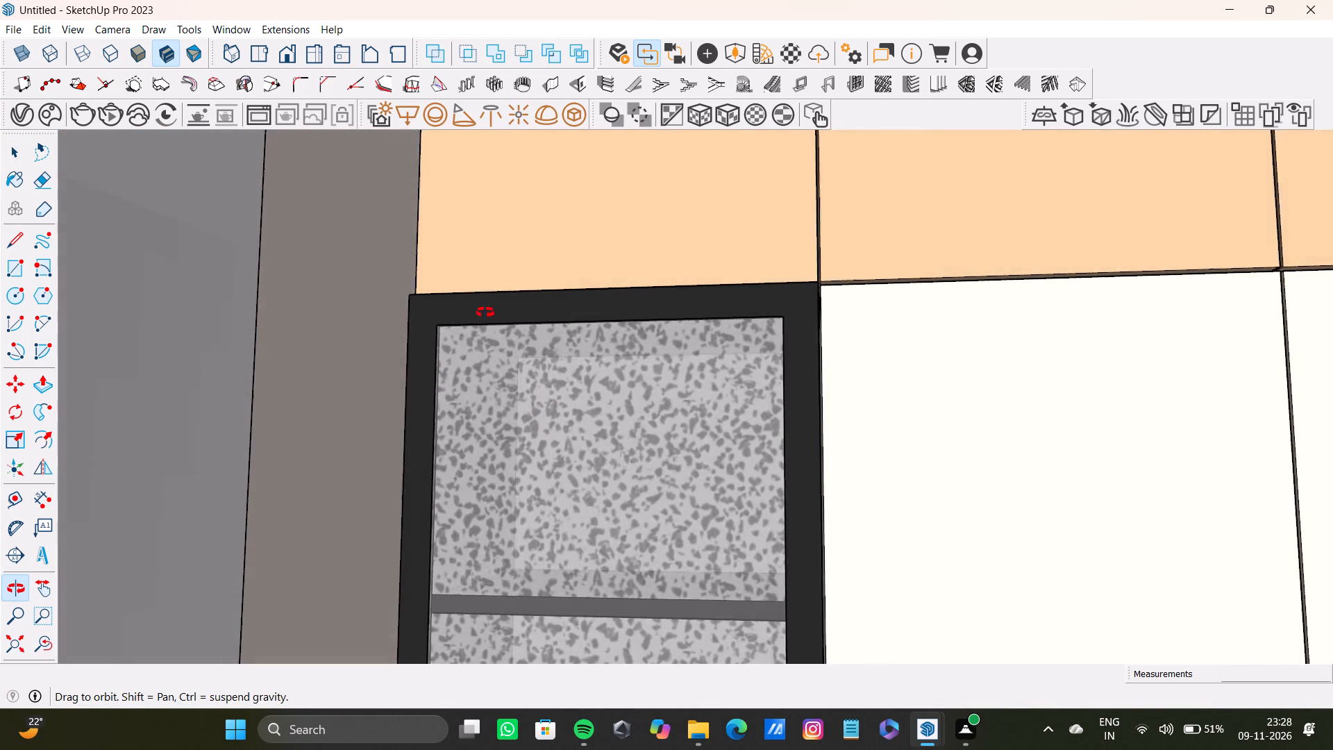
middle_drag(485, 312, 498, 523)
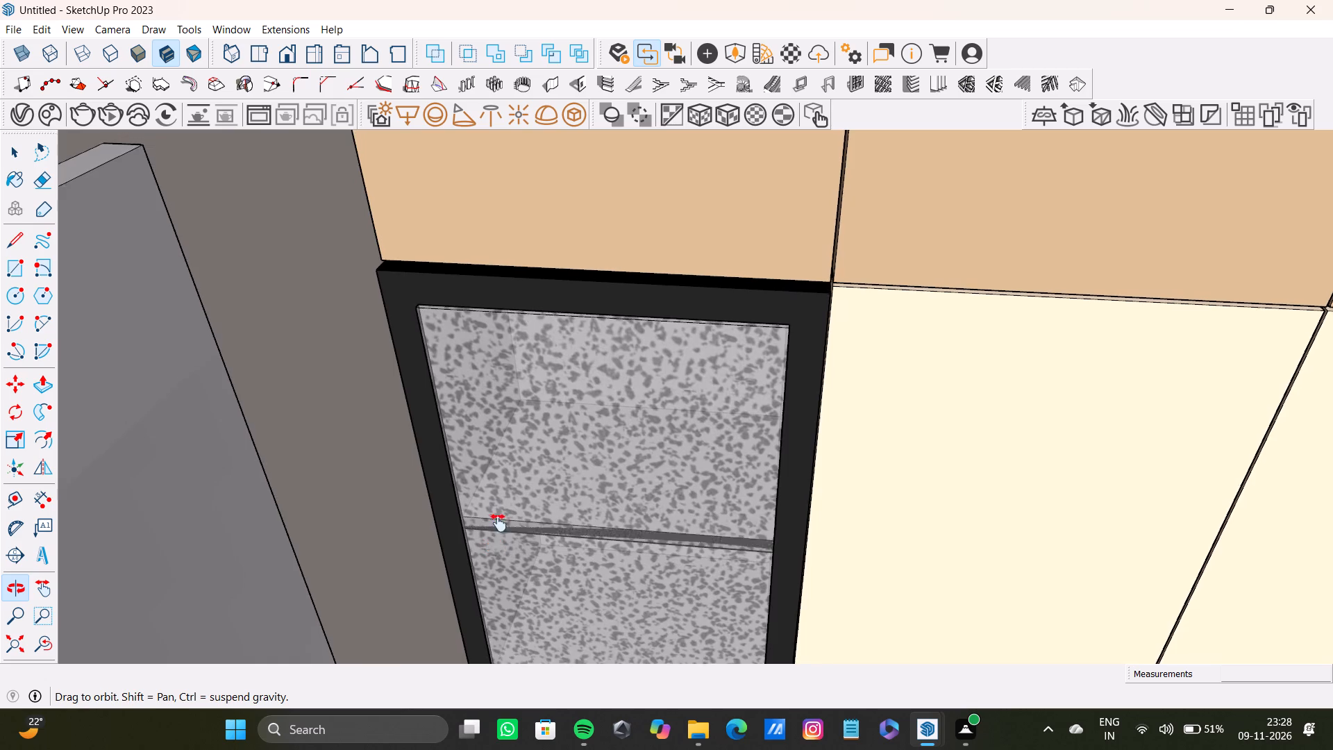
middle_drag(498, 523, 508, 399)
scroll(507, 421, down, 7)
shift+middle_drag(511, 440, 489, 385)
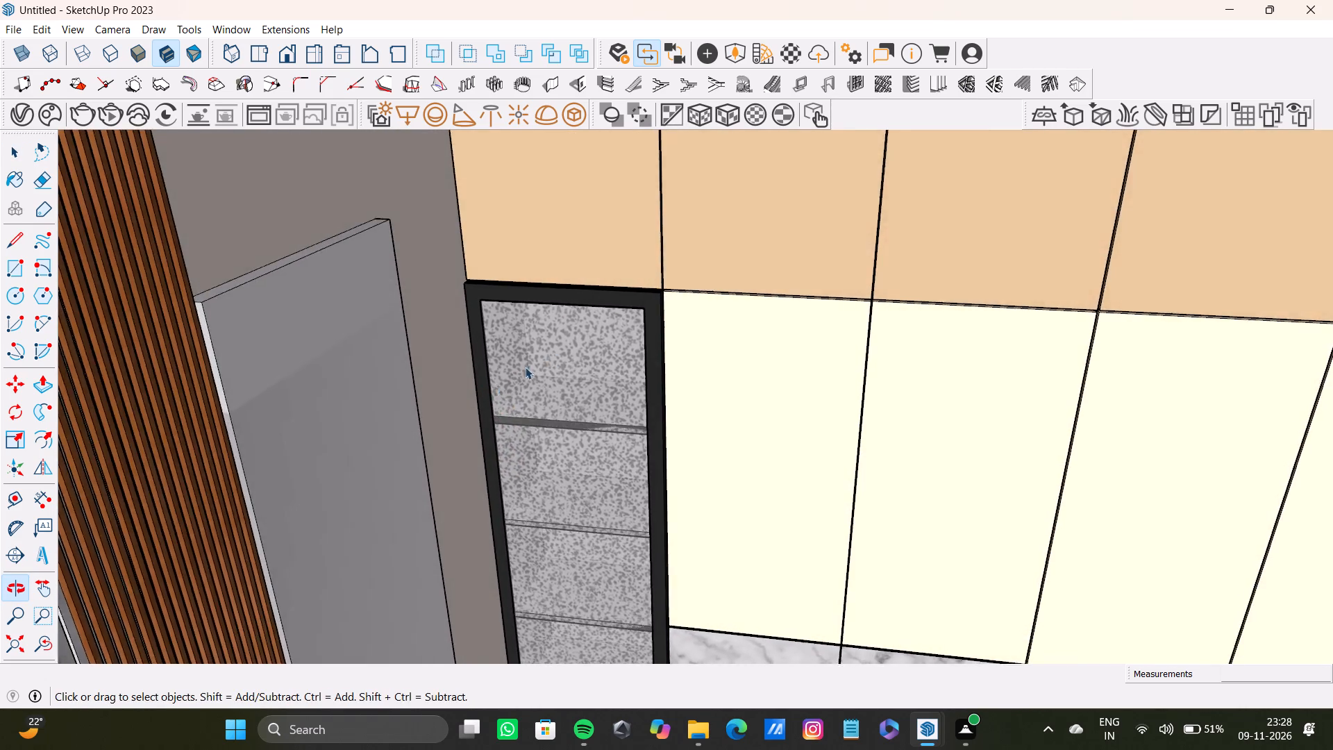
scroll(553, 350, up, 7)
click(563, 359)
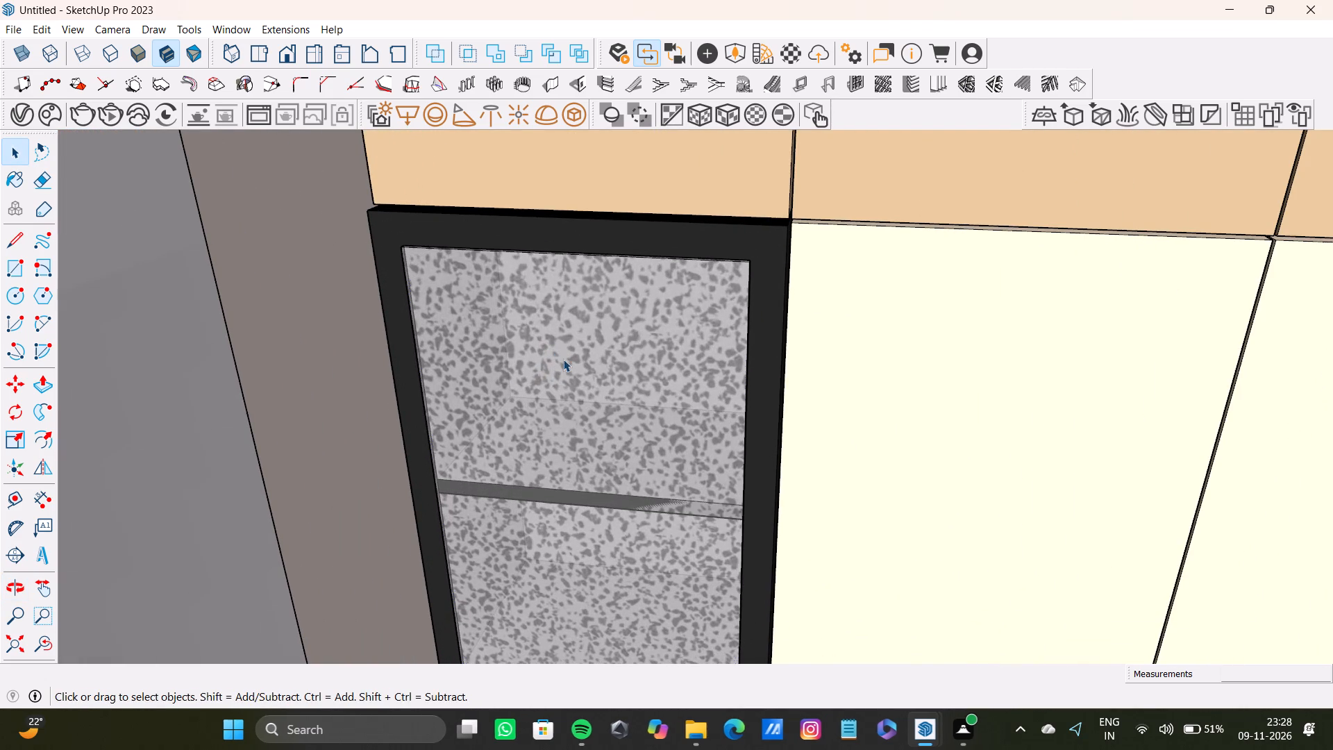
scroll(571, 406, down, 8)
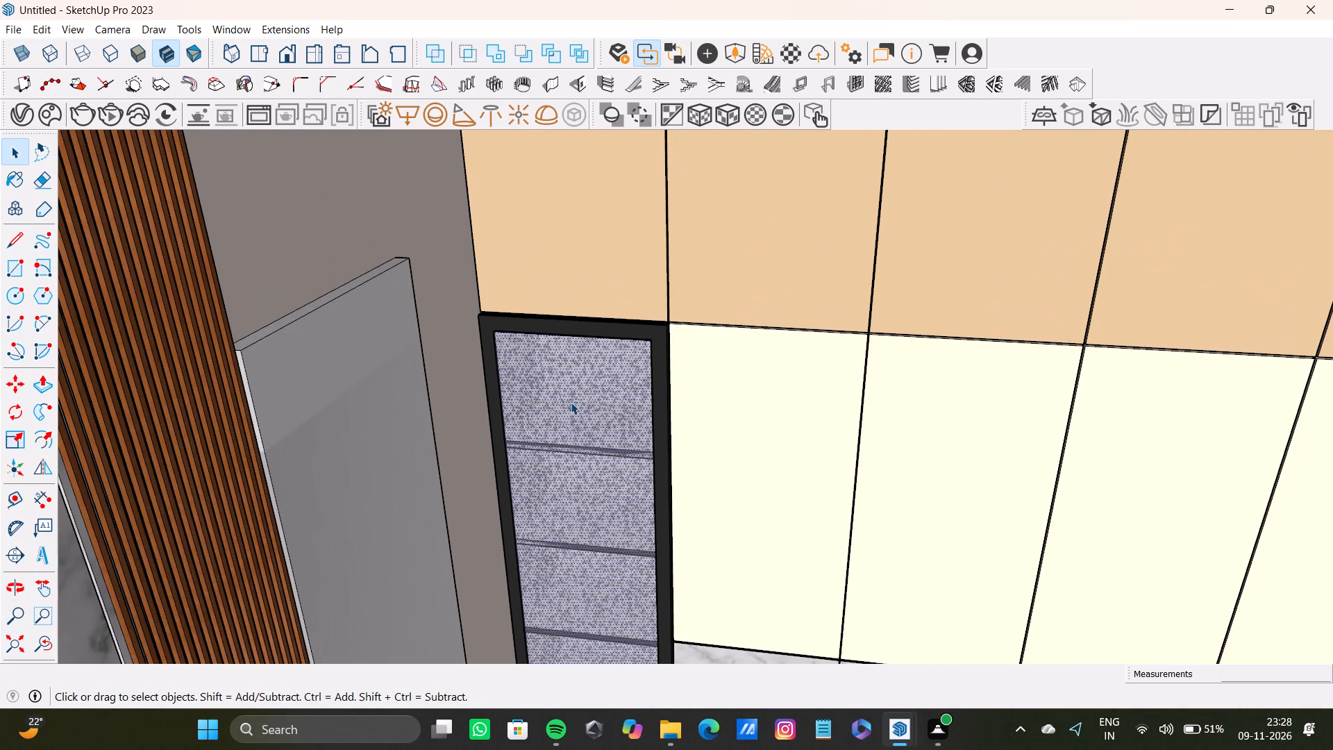
right_click(571, 403)
click(585, 446)
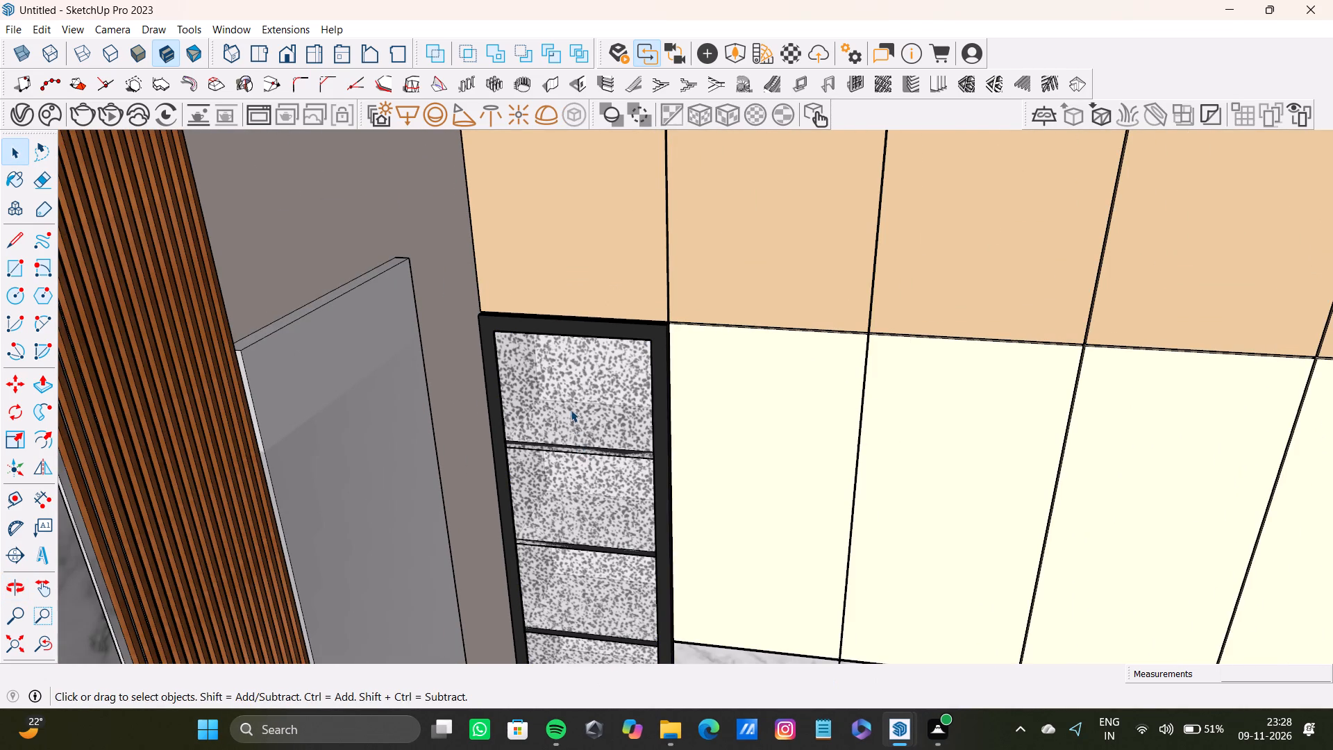
right_click(569, 406)
click(596, 451)
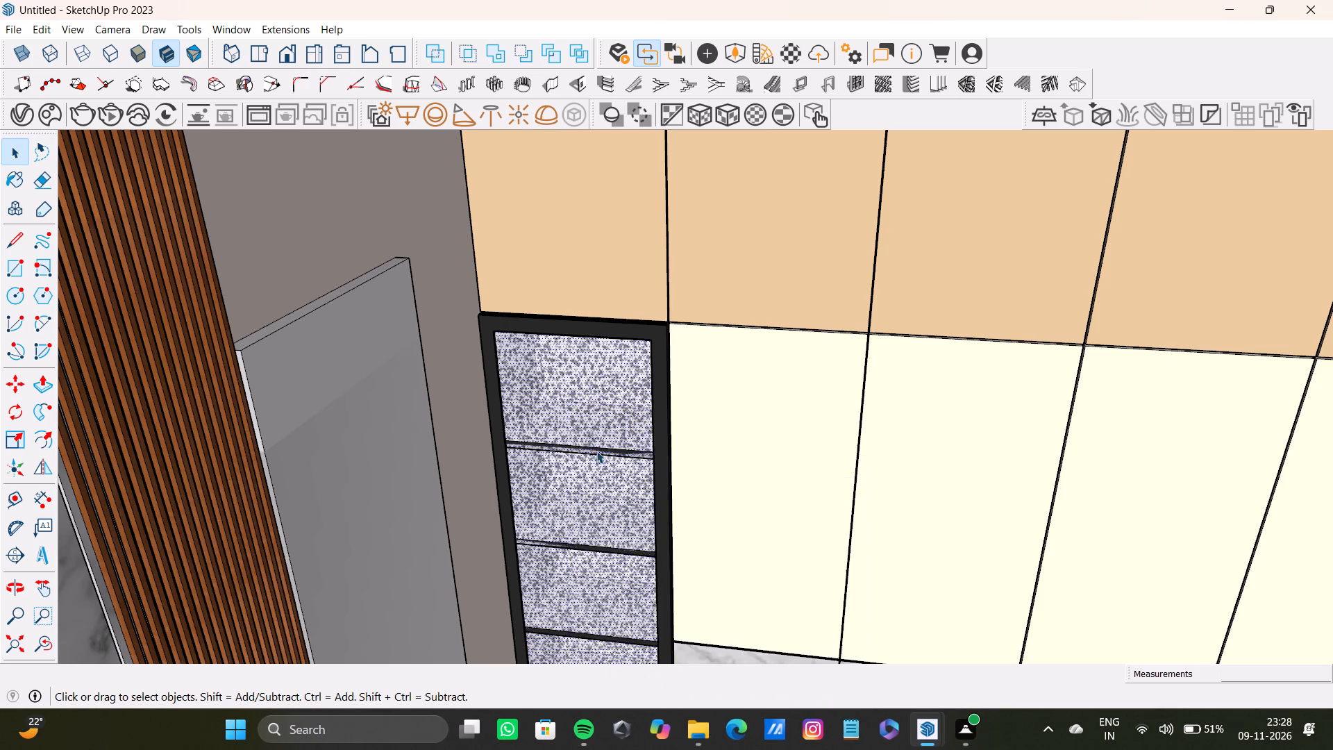
Paint the back, side and shelf faces inside the five compartments of the black-framed shelf unit with Carrera Marble.
scroll(578, 435, down, 4)
middle_drag(587, 455, 579, 389)
scroll(574, 406, up, 7)
scroll(574, 402, down, 2)
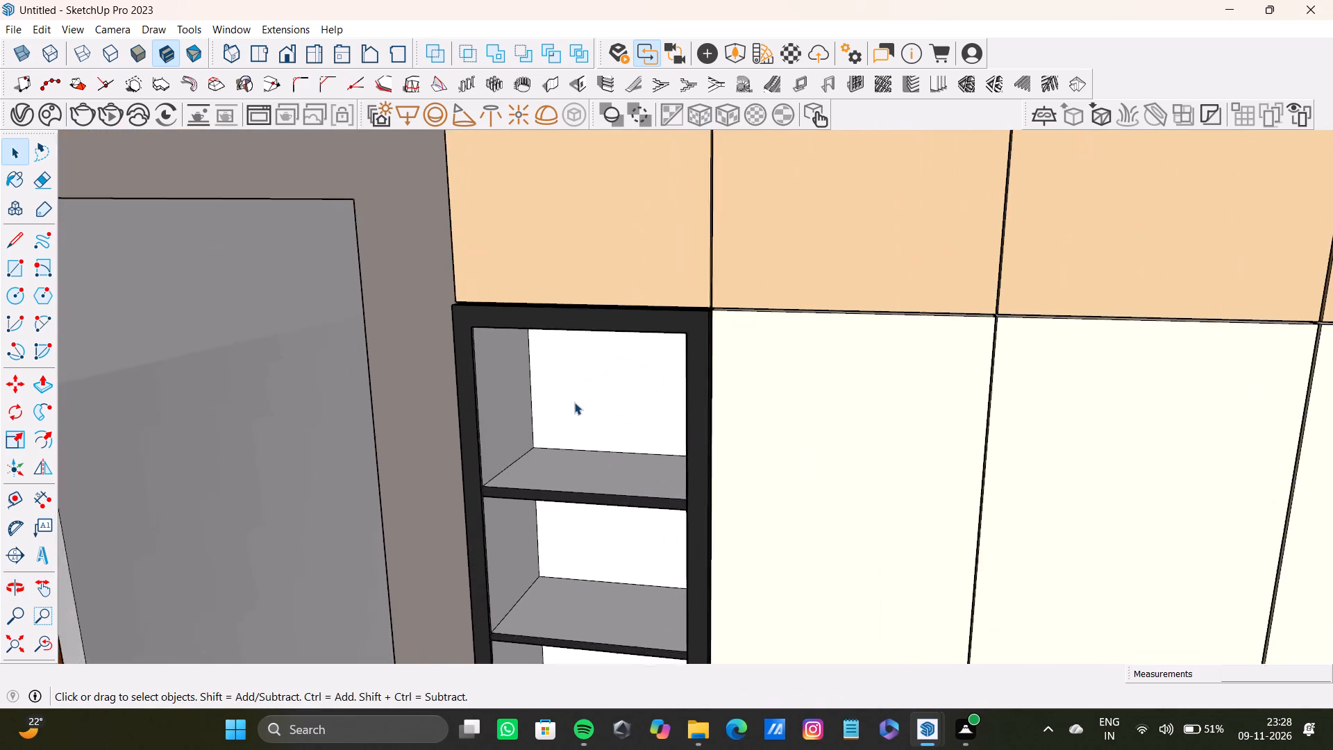
scroll(574, 402, down, 11)
shift+middle_drag(579, 415, 580, 369)
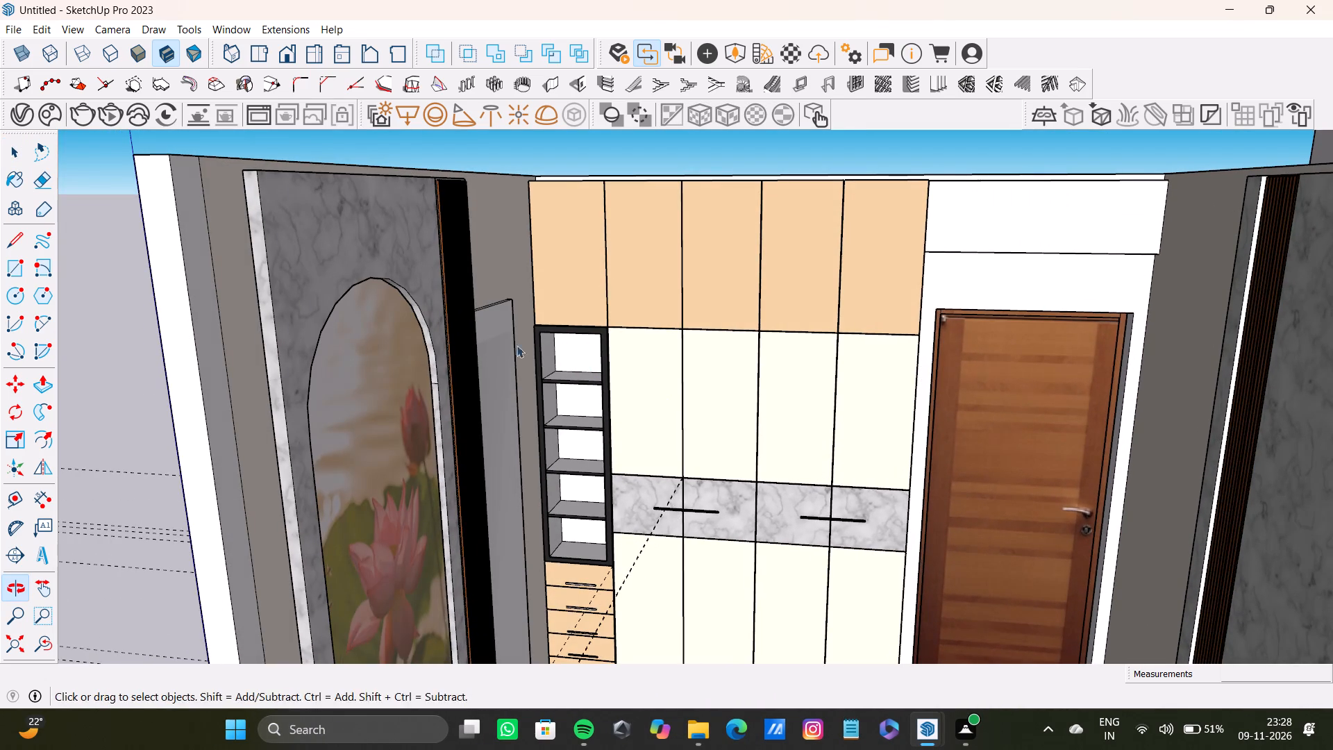
scroll(596, 351, up, 11)
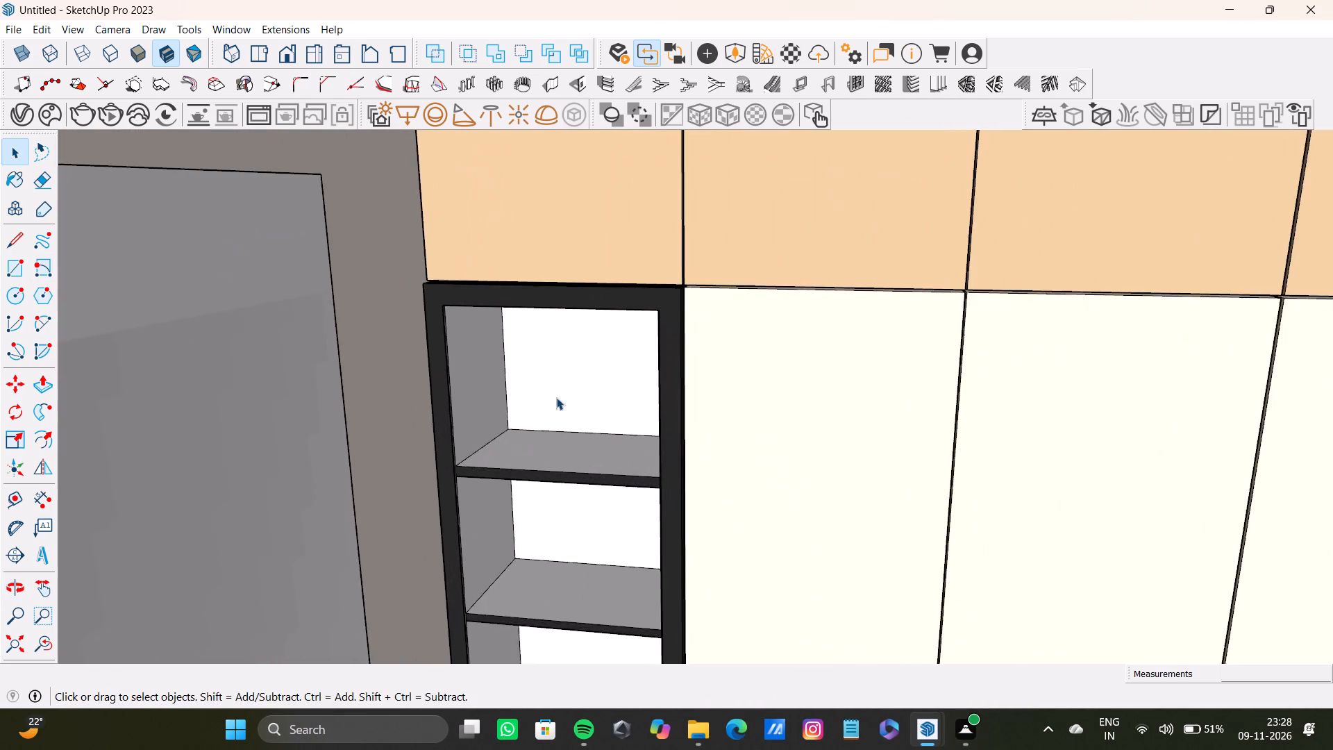
middle_drag(556, 397, 531, 310)
scroll(533, 339, up, 4)
middle_drag(533, 348, 521, 269)
shift+click(487, 390)
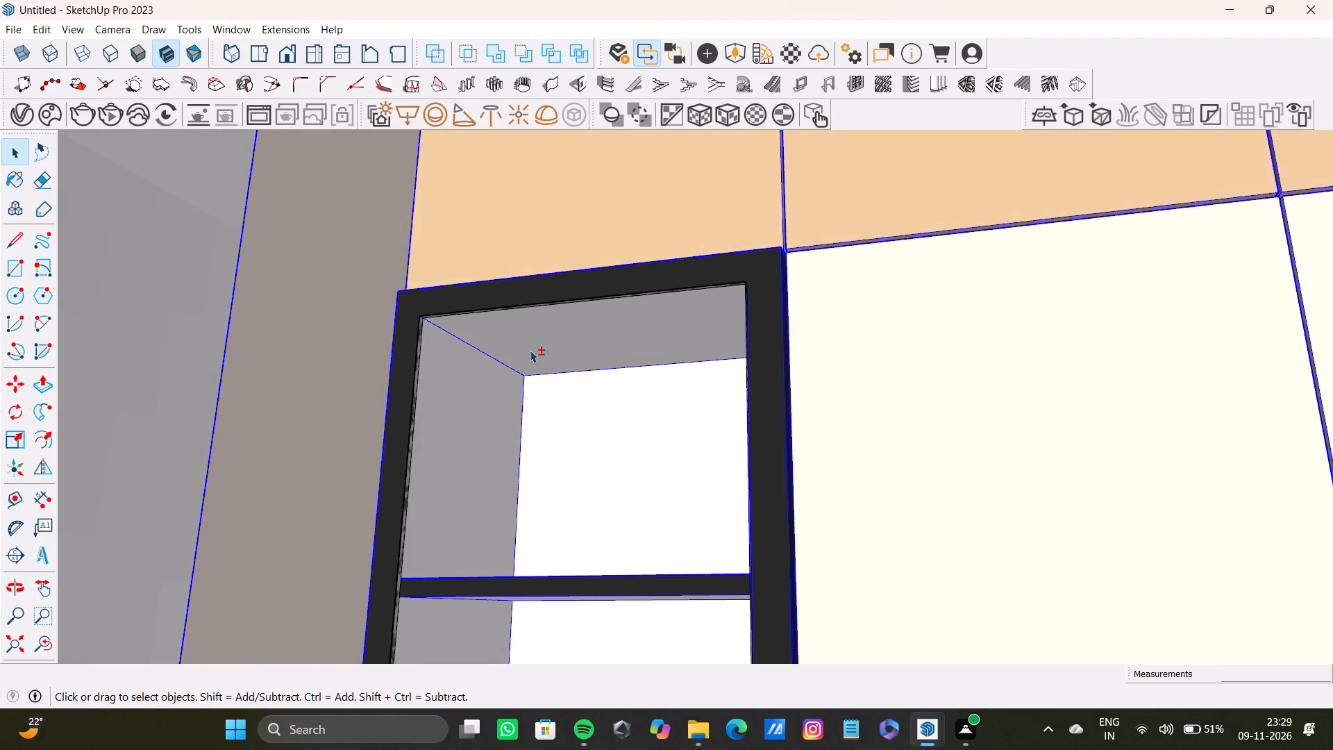
shift+click(530, 349)
triple_click(493, 401)
click(500, 421)
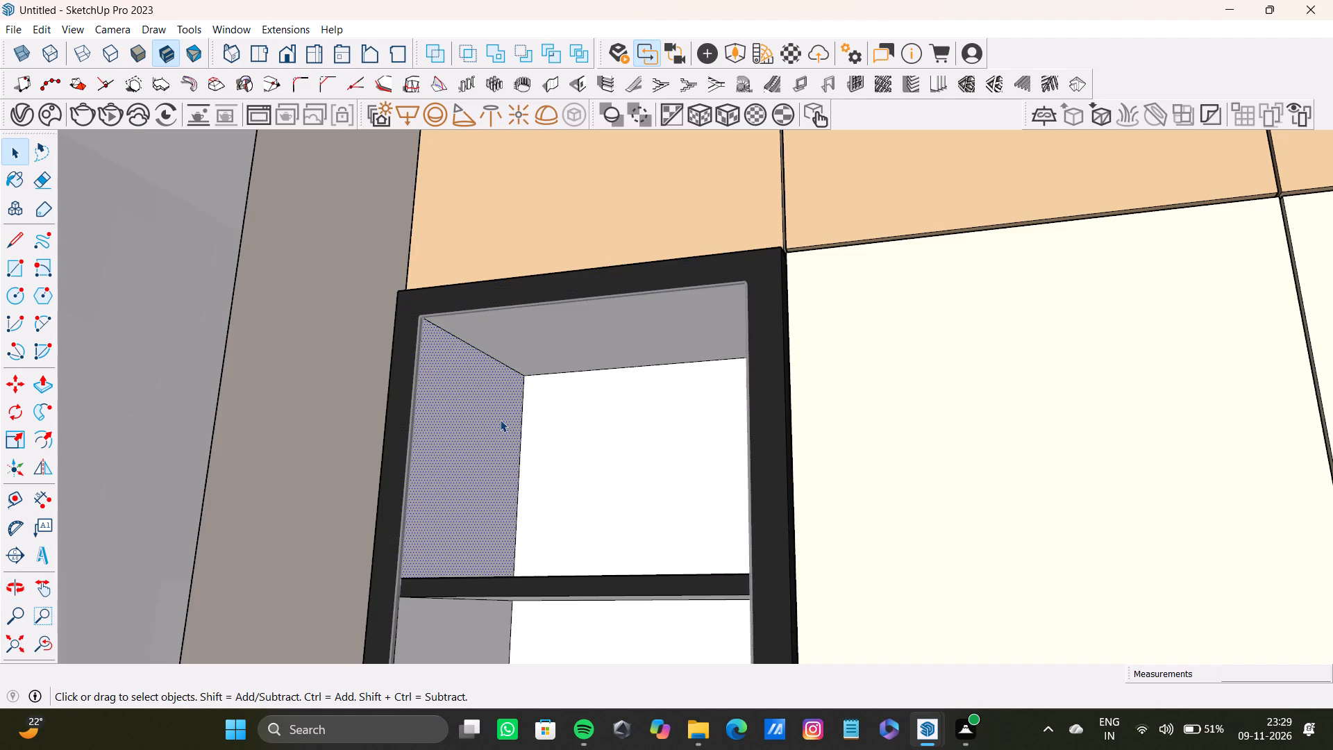
shift+click(533, 337)
shift+click(609, 440)
middle_drag(492, 431, 652, 504)
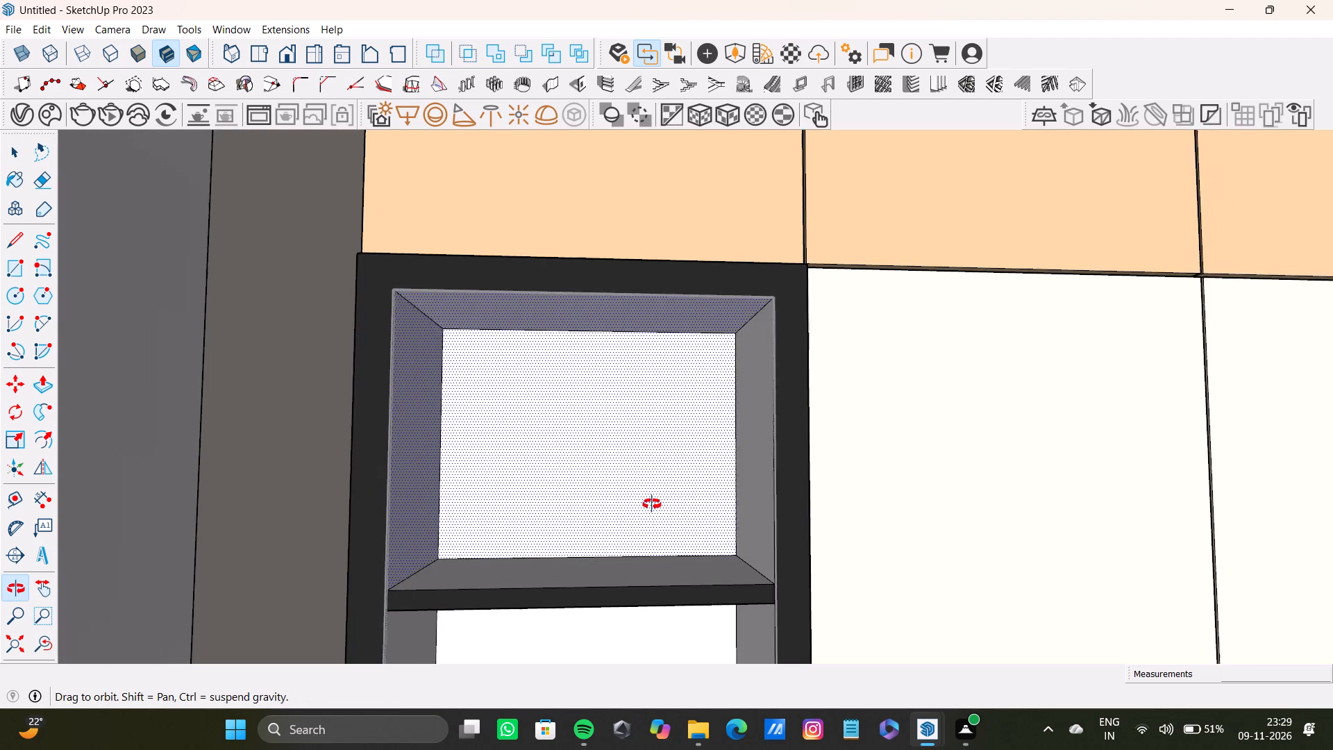
middle_drag(652, 504, 654, 505)
shift+click(743, 493)
shift+click(698, 558)
shift+middle_drag(693, 549, 606, 308)
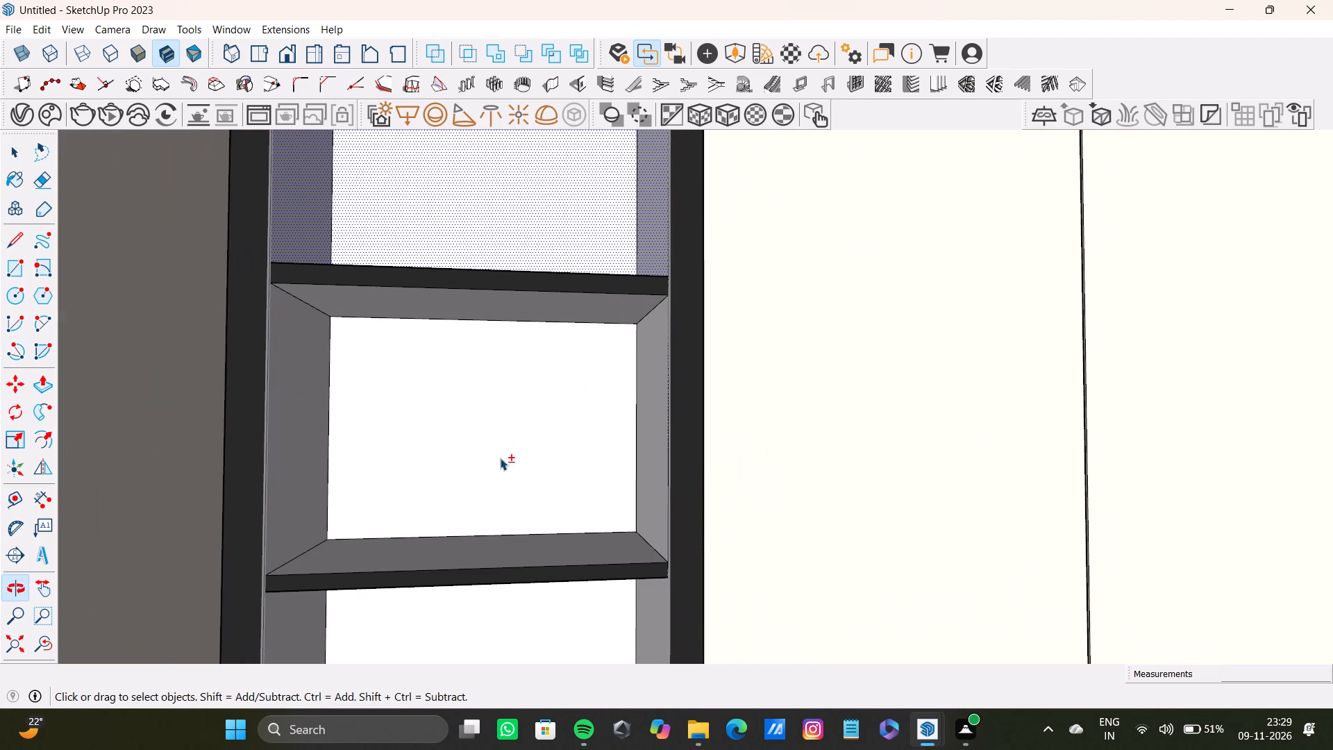
shift+click(500, 458)
shift+click(511, 312)
shift+click(655, 390)
shift+click(322, 416)
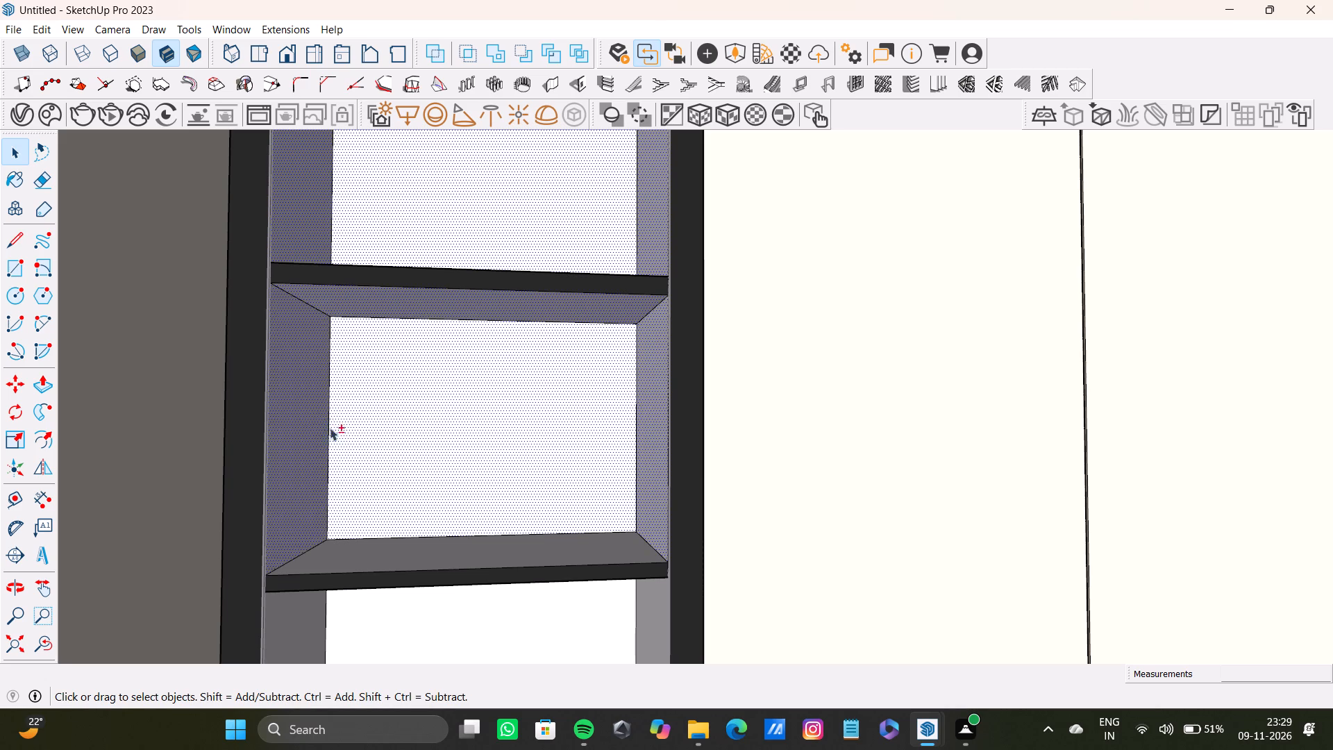
shift+middle_drag(393, 485, 373, 315)
shift+click(418, 373)
shift+click(281, 439)
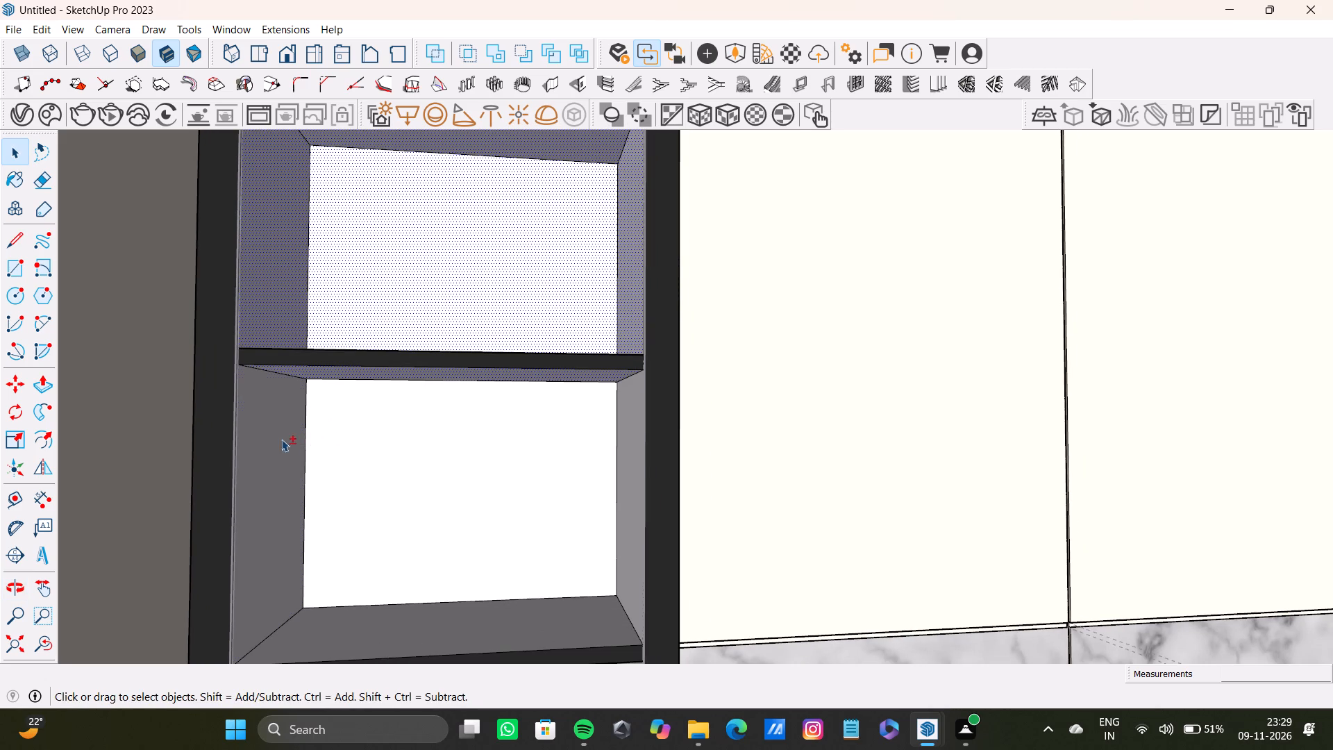
shift+click(342, 433)
shift+click(635, 499)
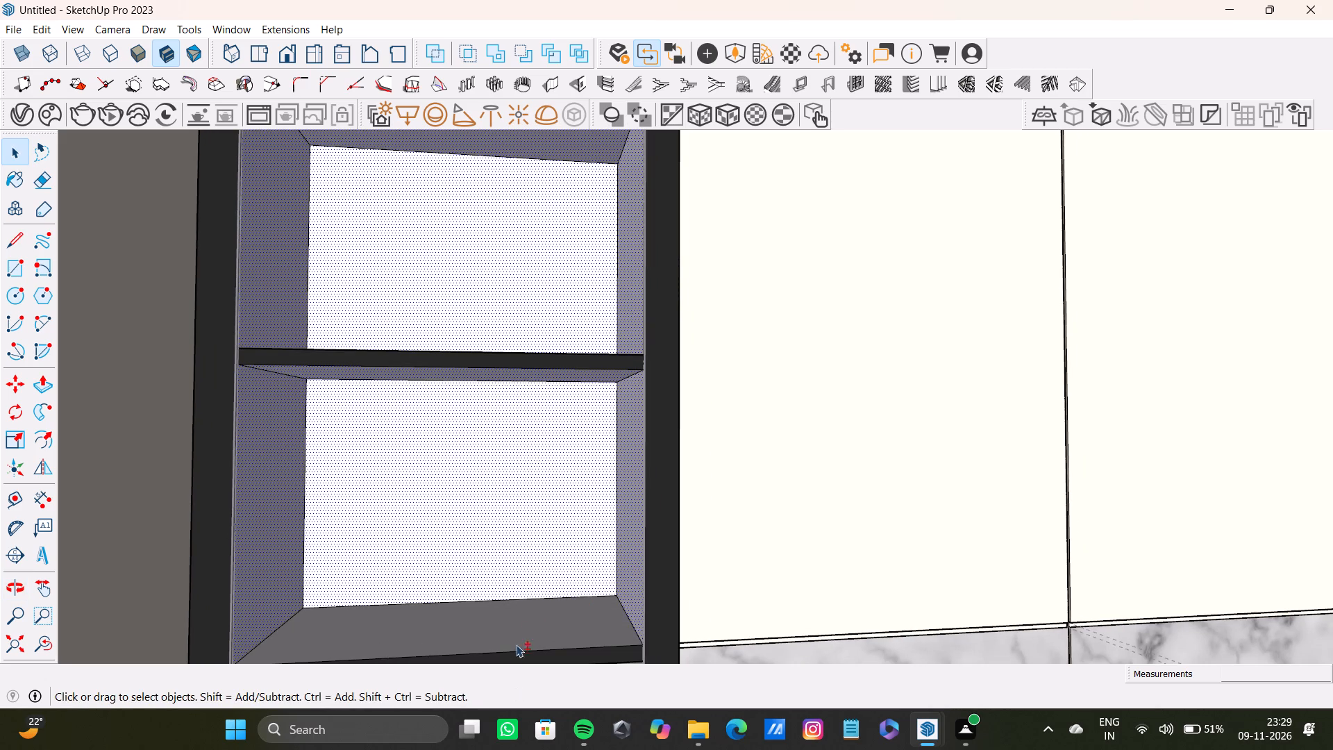
shift+click(532, 606)
shift+middle_drag(538, 612, 512, 310)
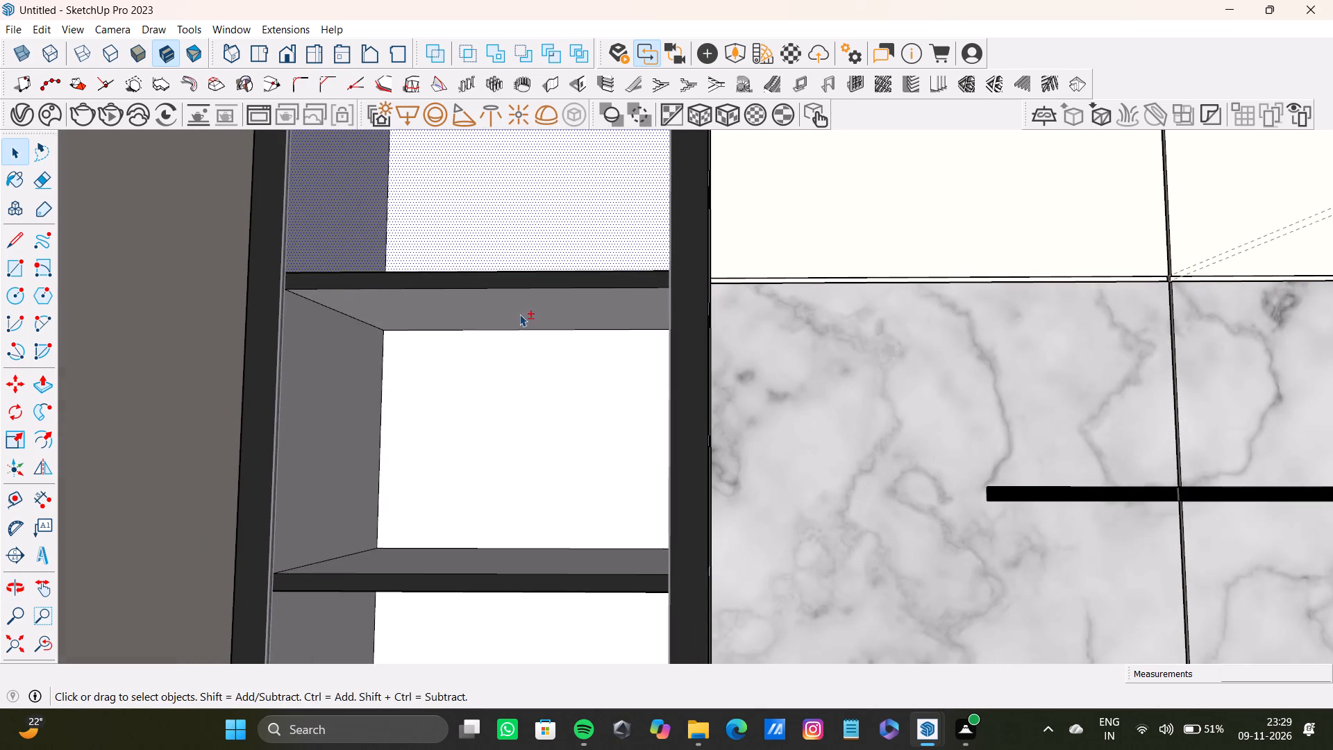
shift+click(521, 312)
shift+click(355, 362)
middle_drag(462, 387, 548, 400)
shift+click(705, 411)
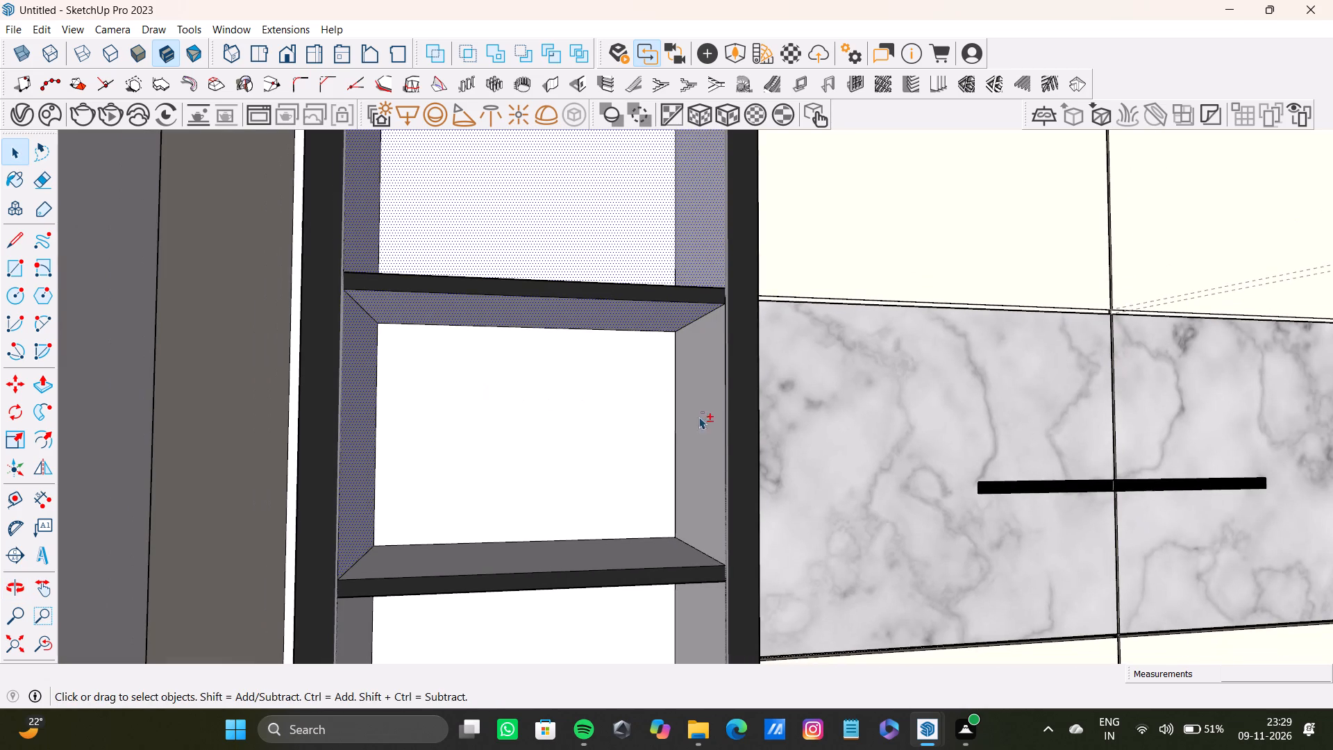
shift+click(642, 553)
shift+click(605, 485)
shift+middle_drag(539, 453, 525, 336)
shift+scroll(501, 476, up, 2)
shift+middle_drag(500, 476, 505, 350)
shift+click(512, 273)
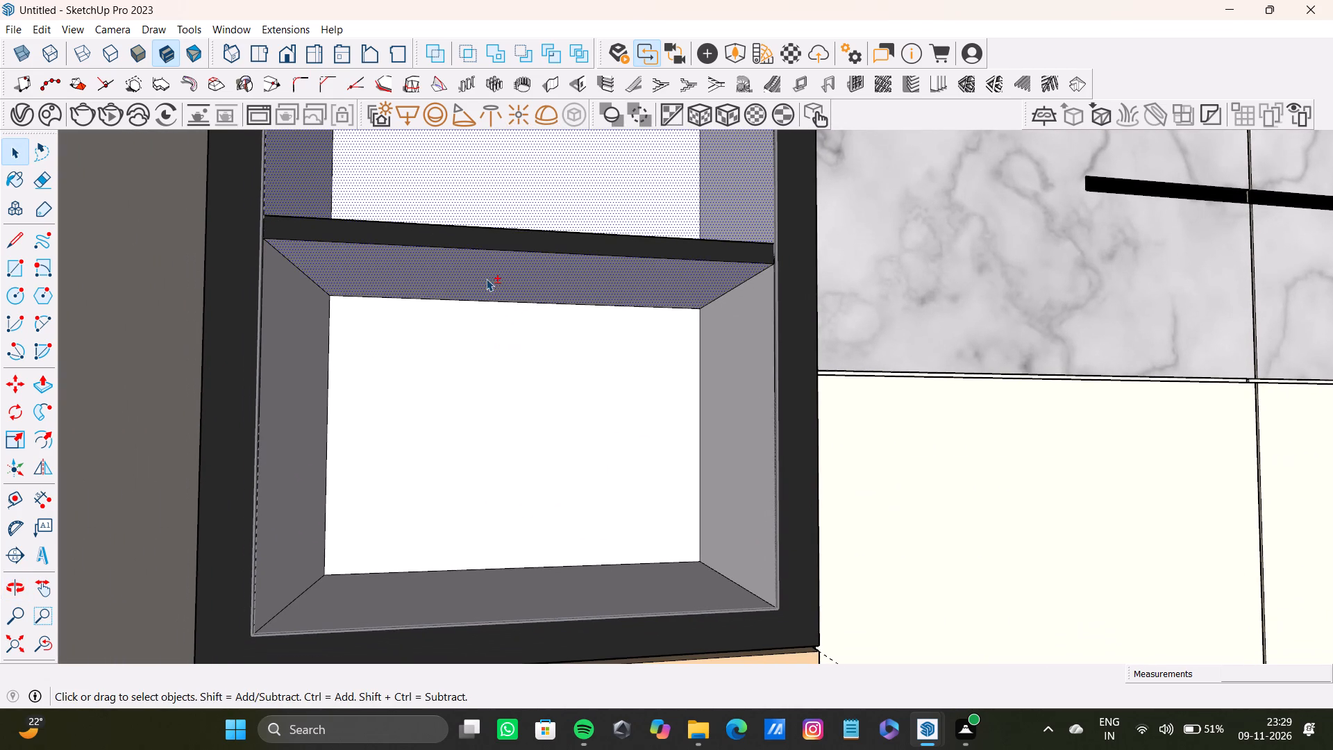
shift+click(299, 409)
shift+click(442, 431)
shift+click(723, 439)
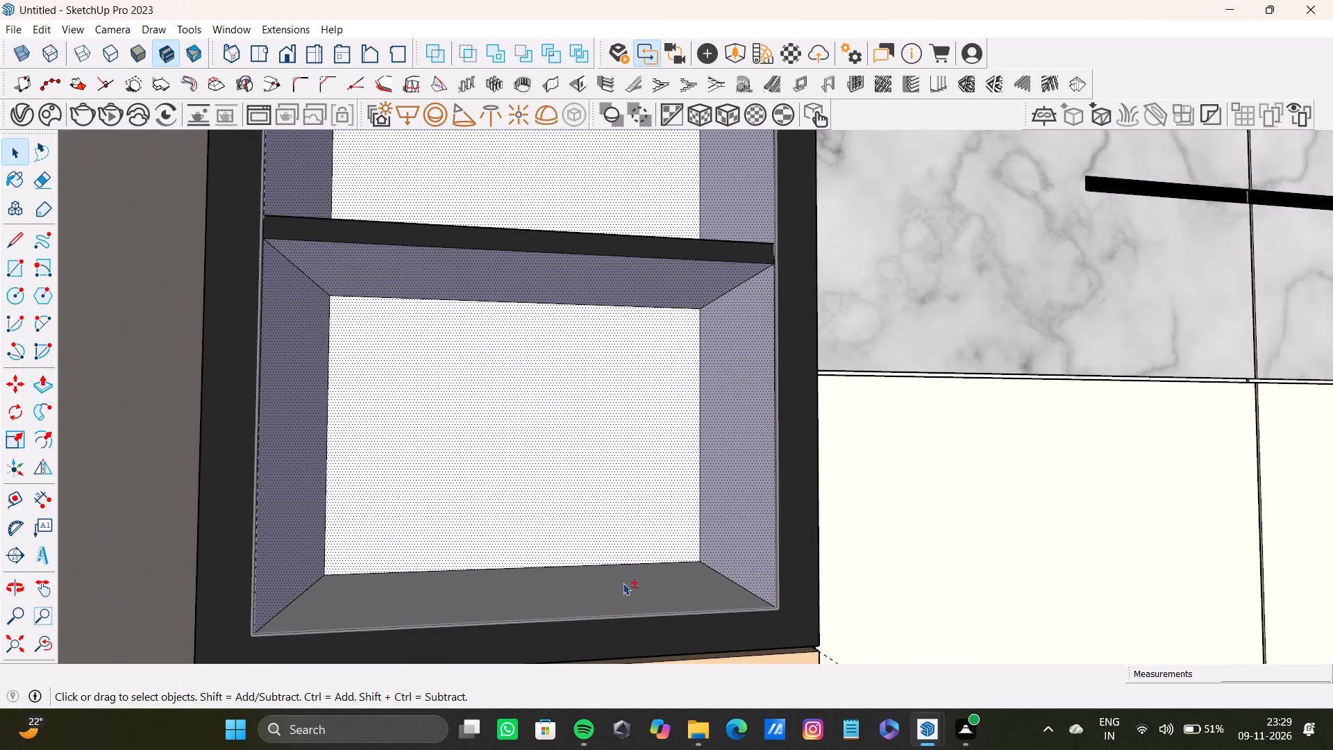
shift+drag(619, 594, 621, 587)
shift+middle_drag(621, 575, 619, 102)
shift+middle_drag(608, 230, 586, 651)
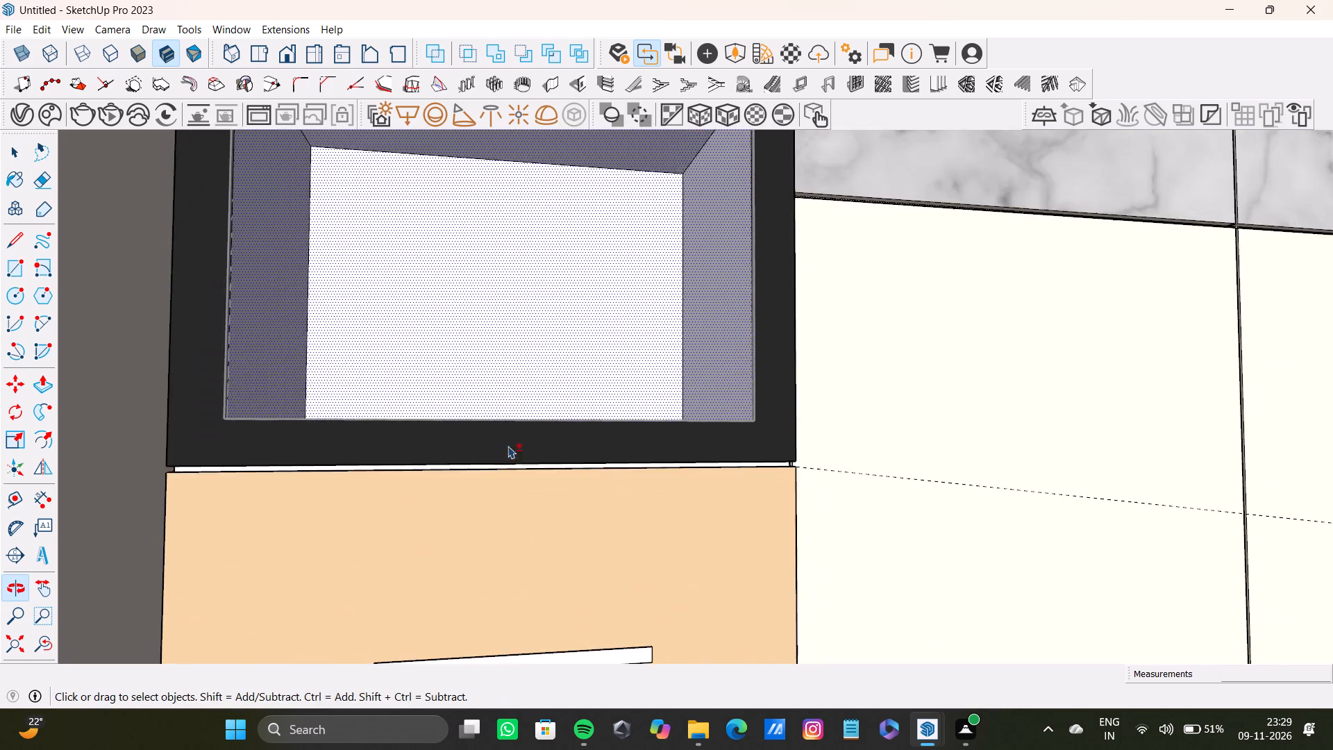
shift+scroll(509, 317, down, 5)
shift+middle_drag(517, 313, 501, 497)
middle_drag(590, 414, 624, 423)
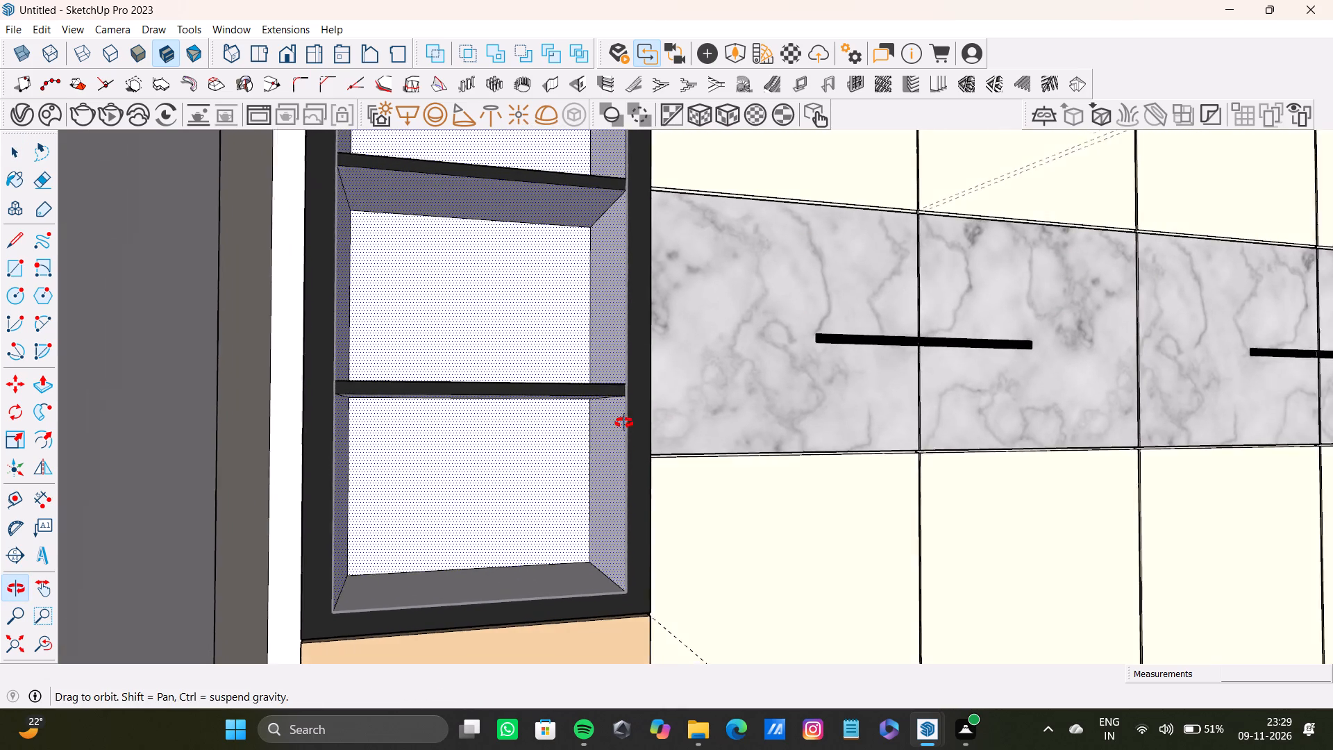
middle_drag(624, 423, 583, 437)
click(21, 176)
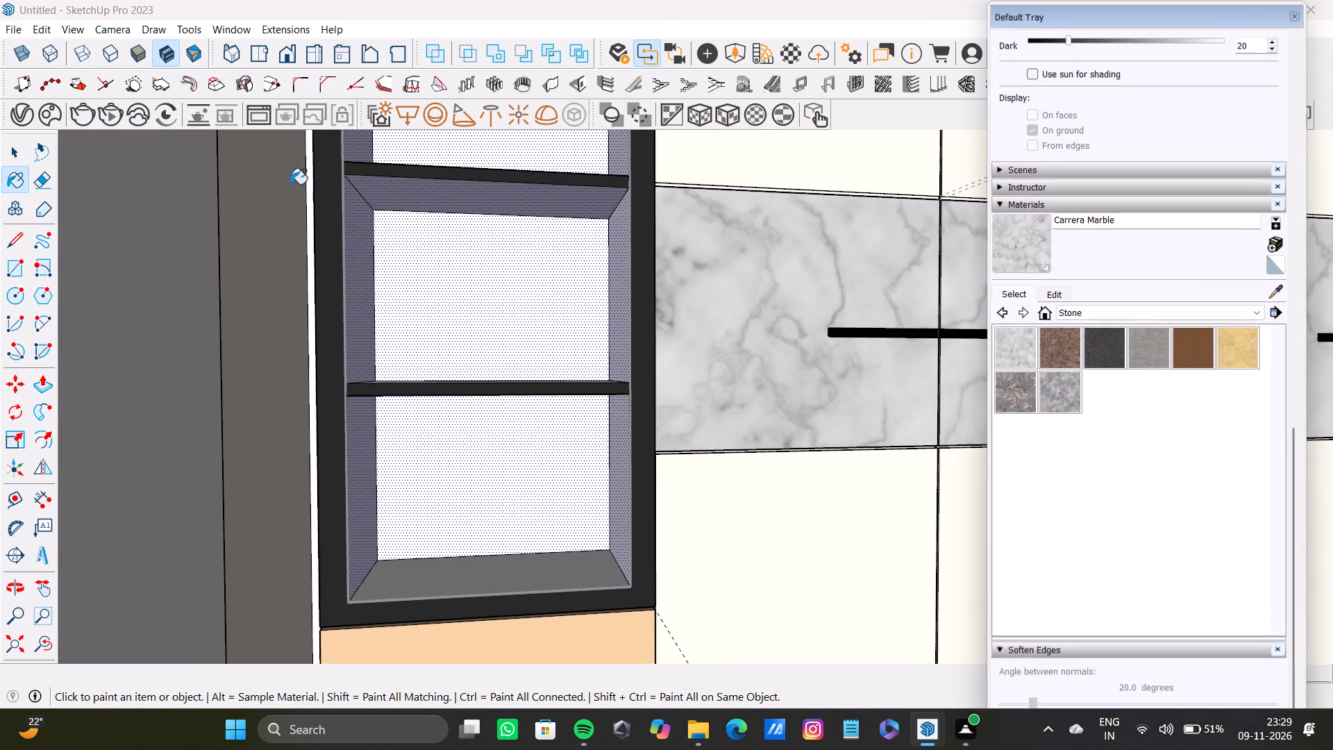
click(1015, 249)
click(592, 314)
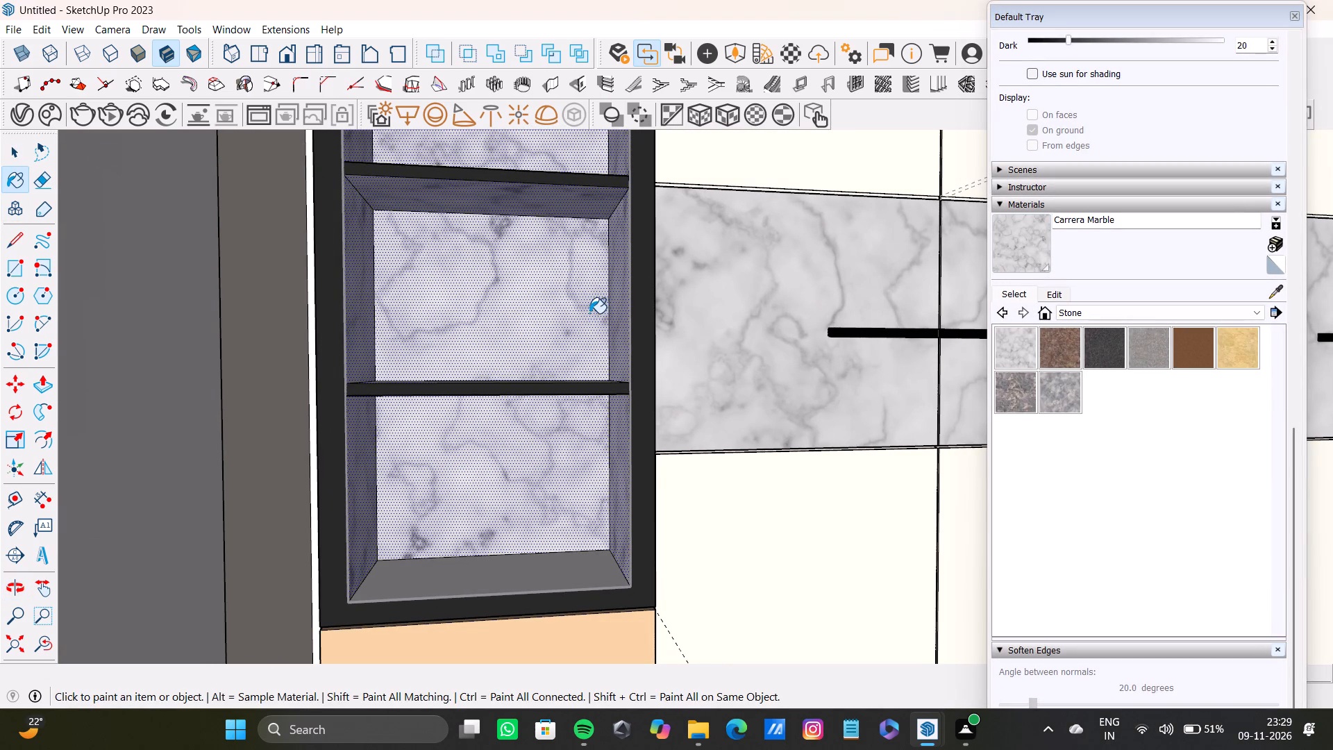
key(space)
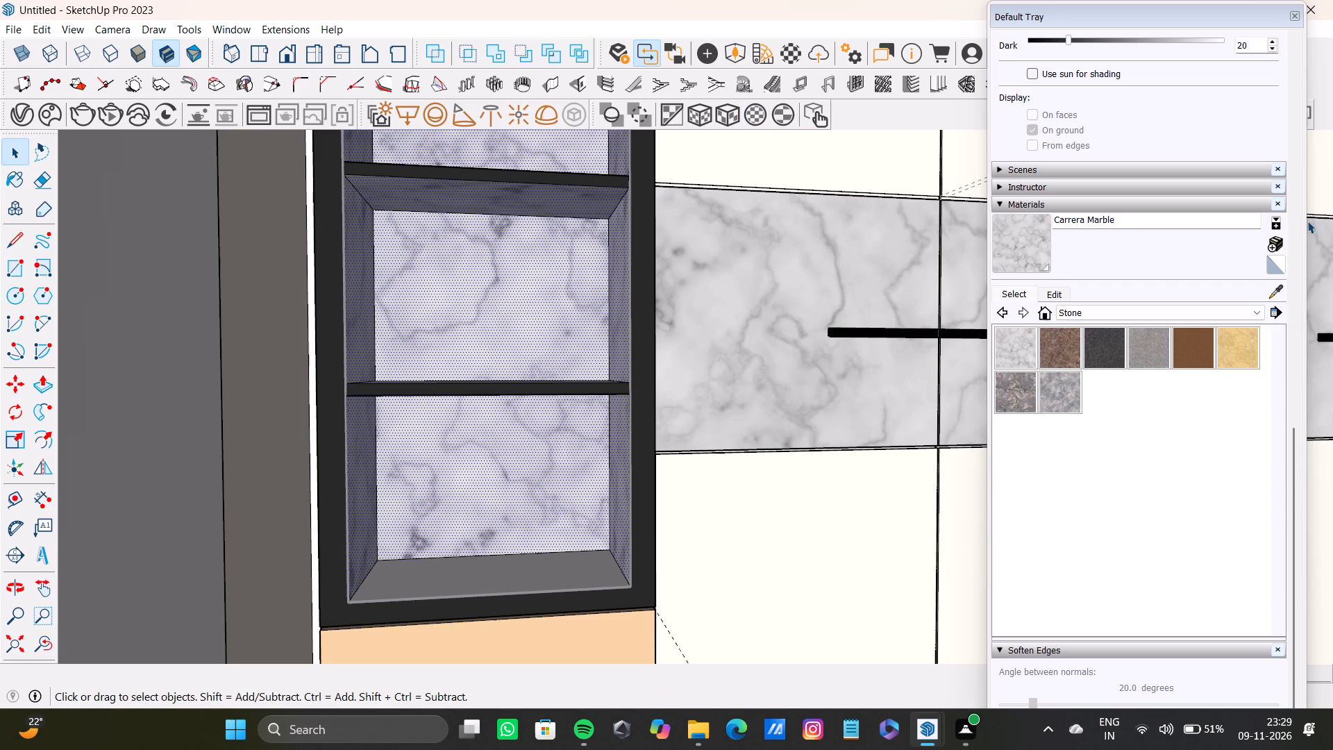
click(1294, 12)
key(space)
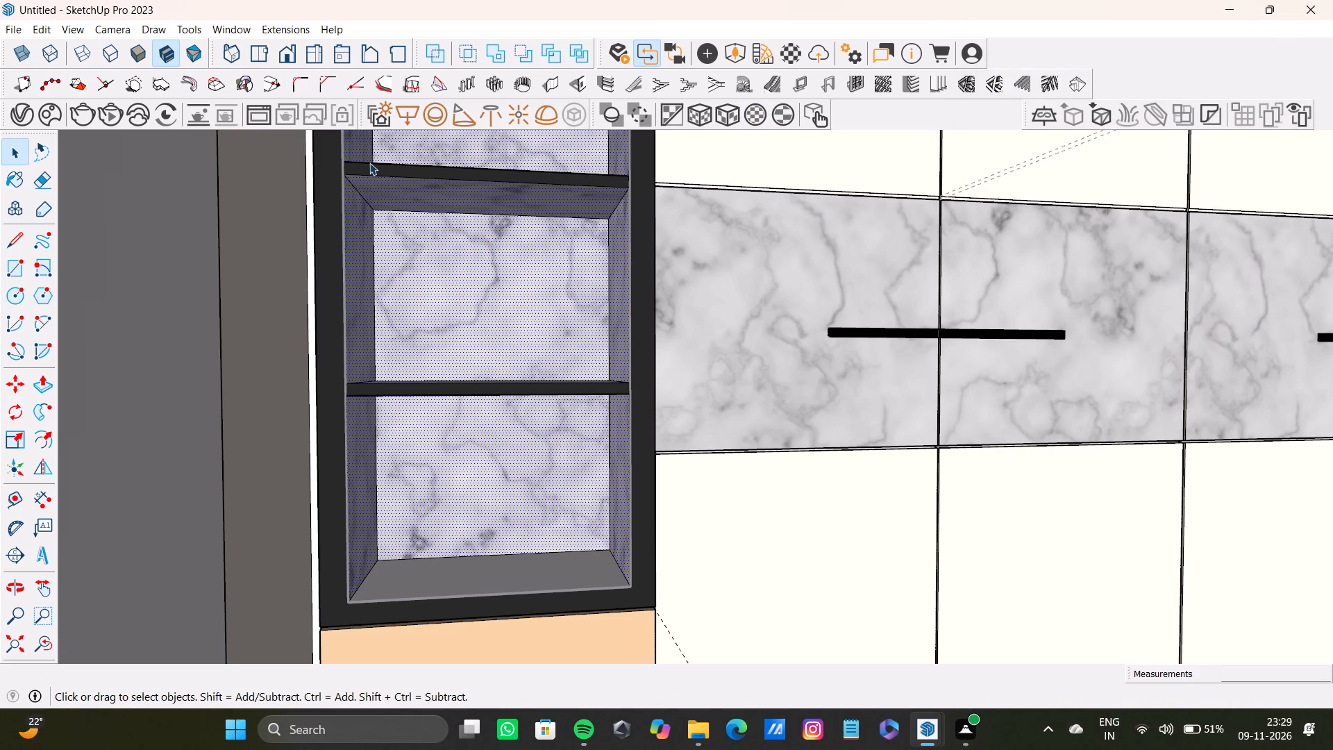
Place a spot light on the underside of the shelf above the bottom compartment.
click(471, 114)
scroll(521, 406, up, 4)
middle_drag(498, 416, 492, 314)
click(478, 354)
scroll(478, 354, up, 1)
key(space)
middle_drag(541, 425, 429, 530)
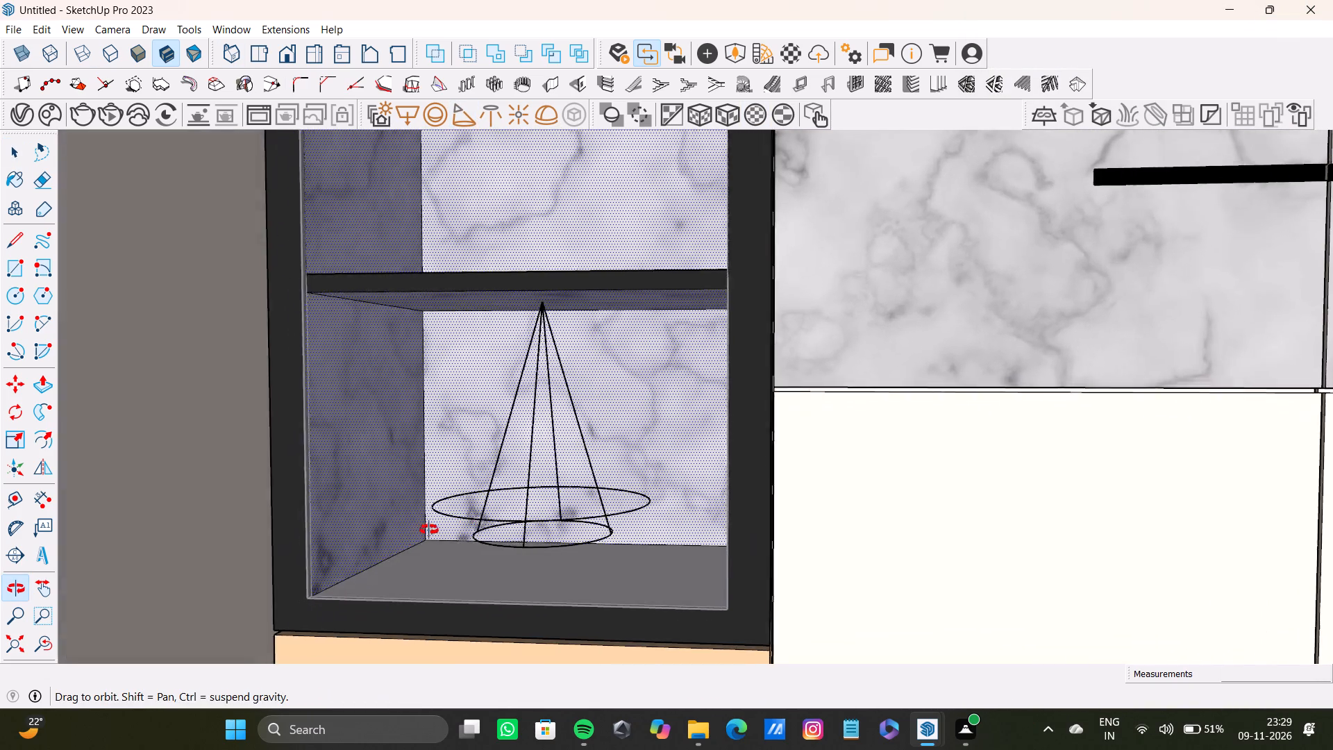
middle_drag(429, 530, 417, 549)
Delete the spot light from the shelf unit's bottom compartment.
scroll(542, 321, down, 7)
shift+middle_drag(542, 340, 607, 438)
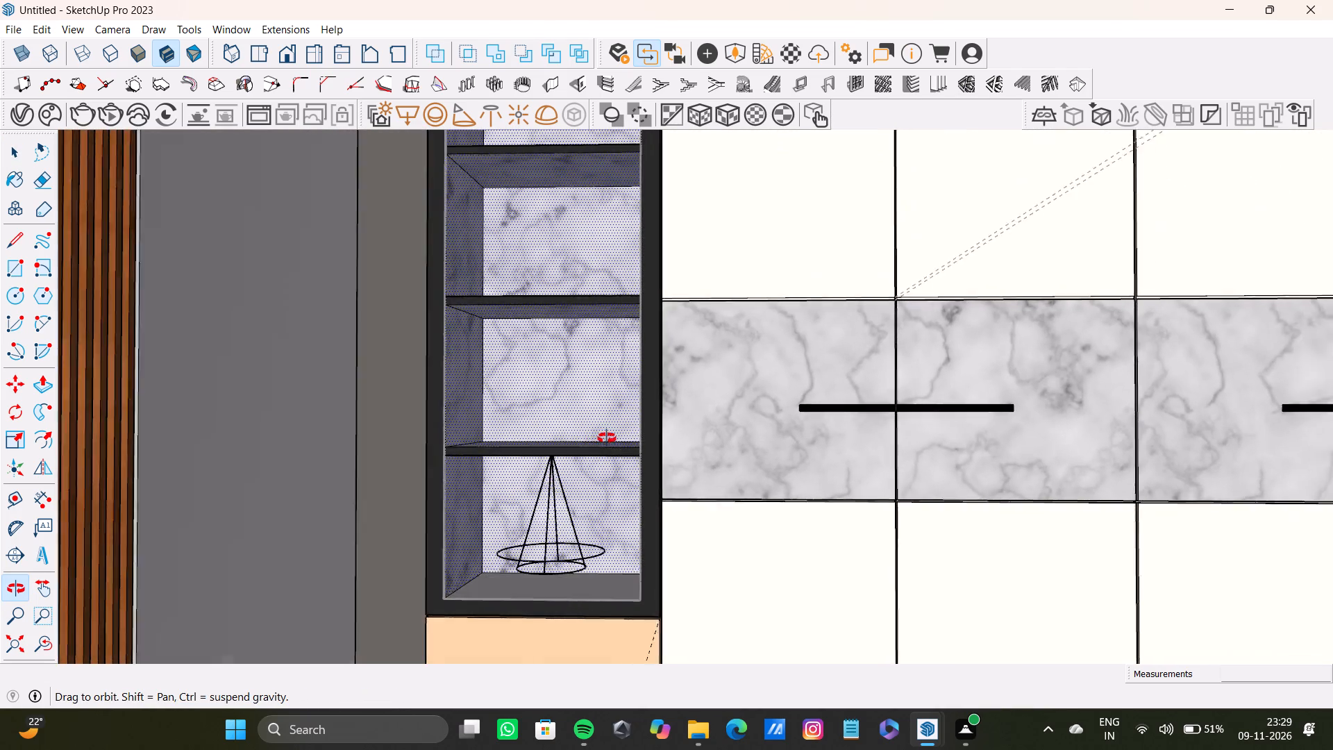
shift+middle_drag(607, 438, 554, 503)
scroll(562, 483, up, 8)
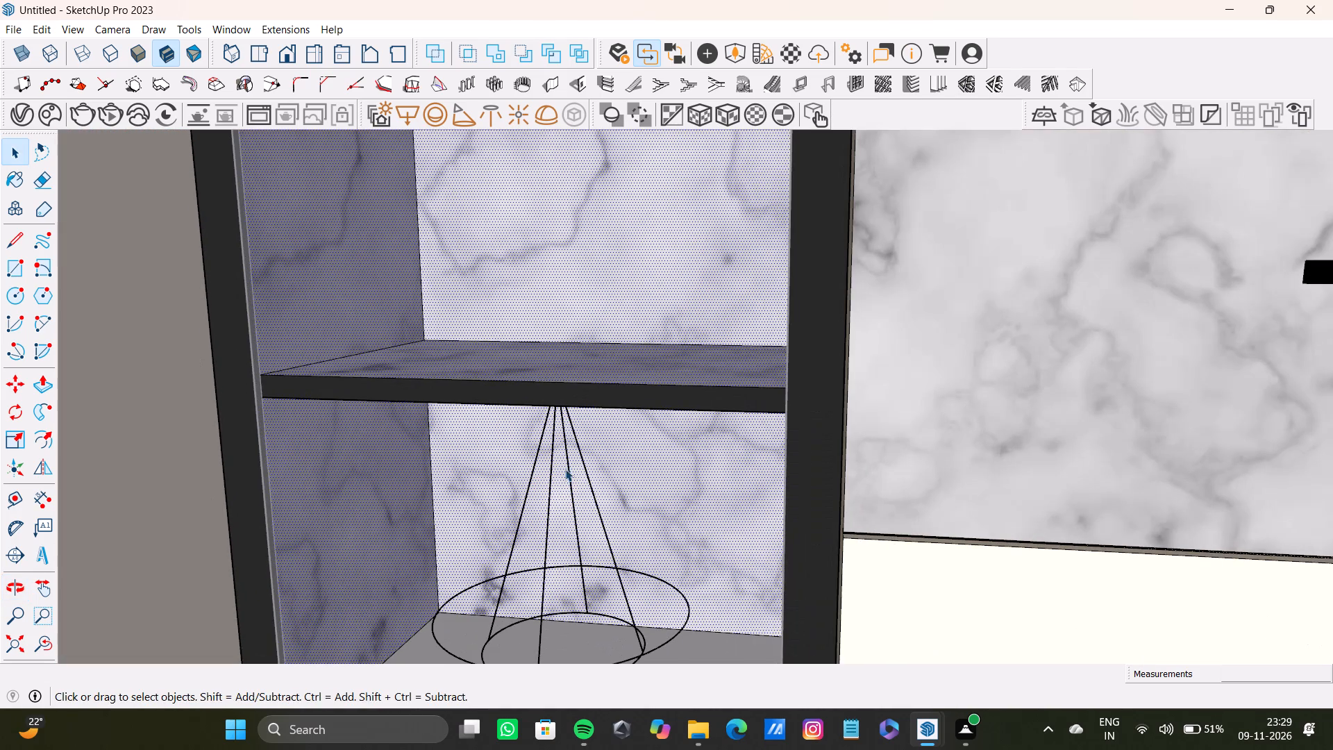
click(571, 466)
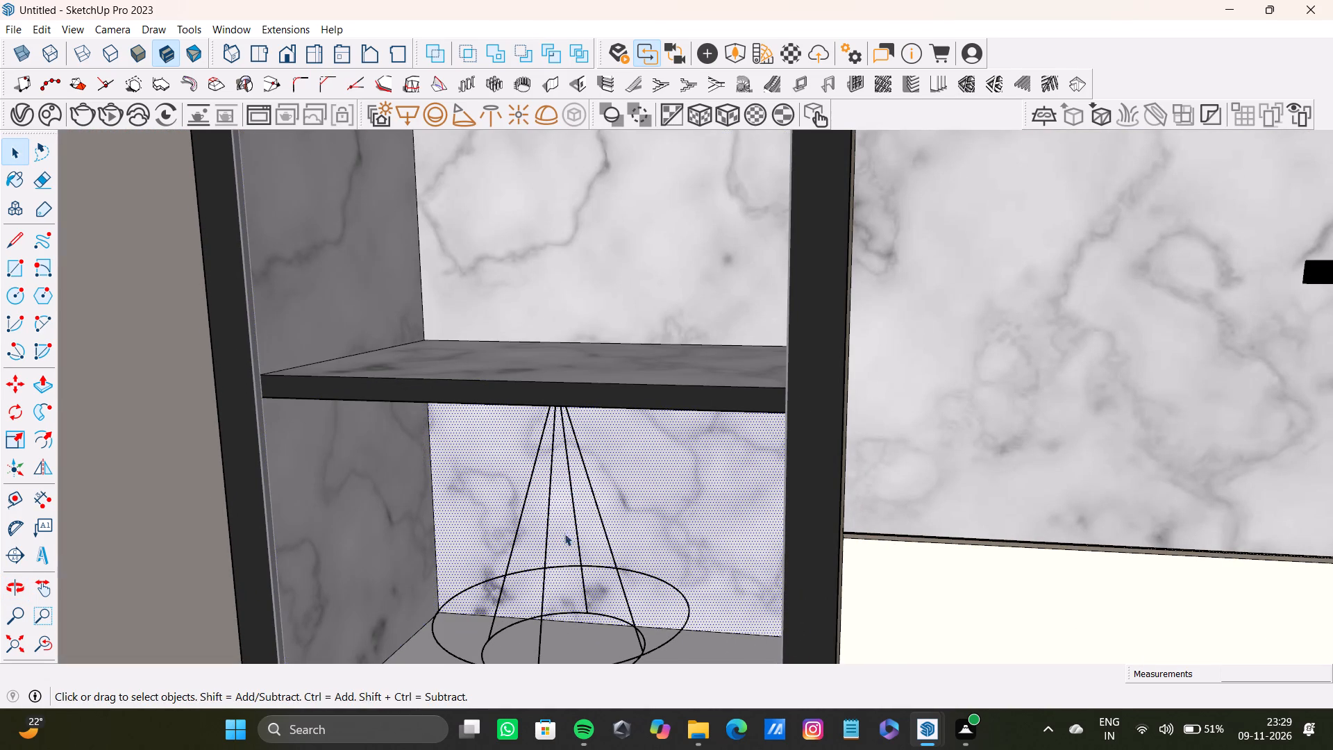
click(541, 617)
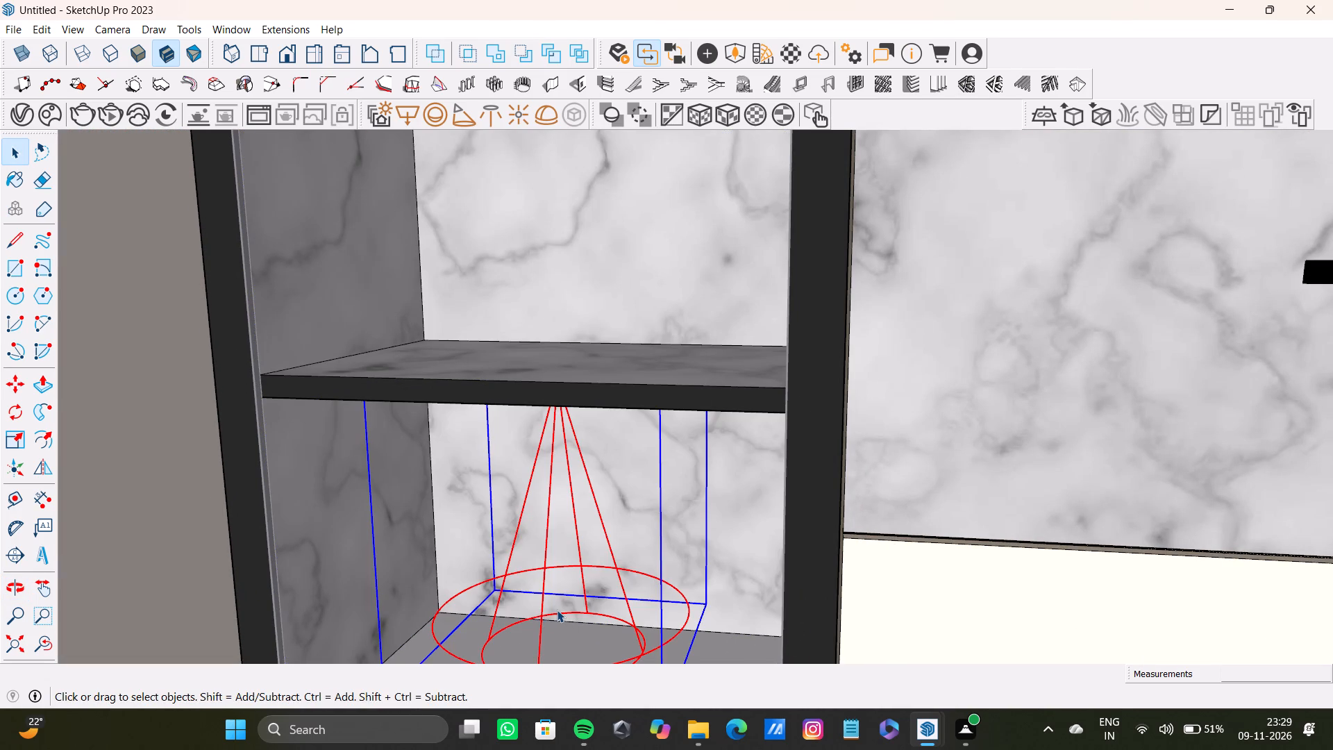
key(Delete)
Place a new spot light on the marble back face of the bottom compartment.
click(464, 108)
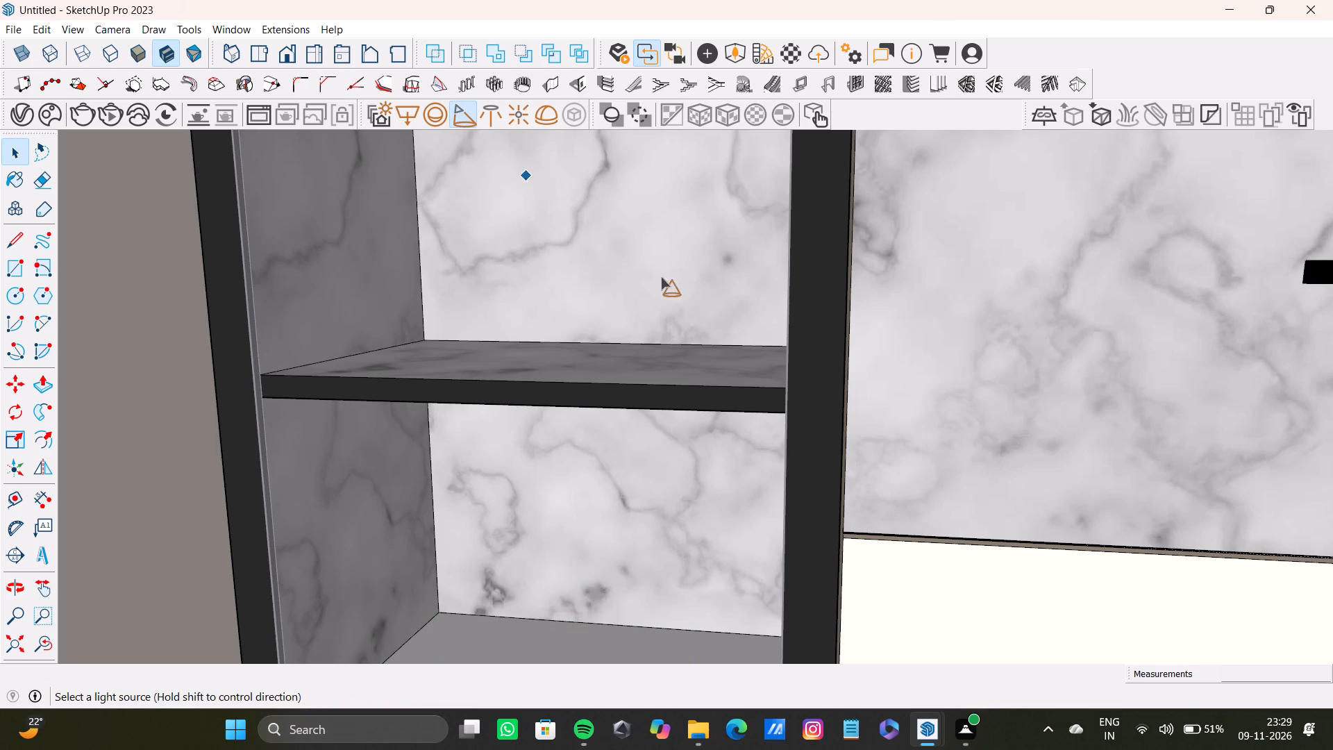
middle_drag(601, 424, 594, 320)
click(592, 467)
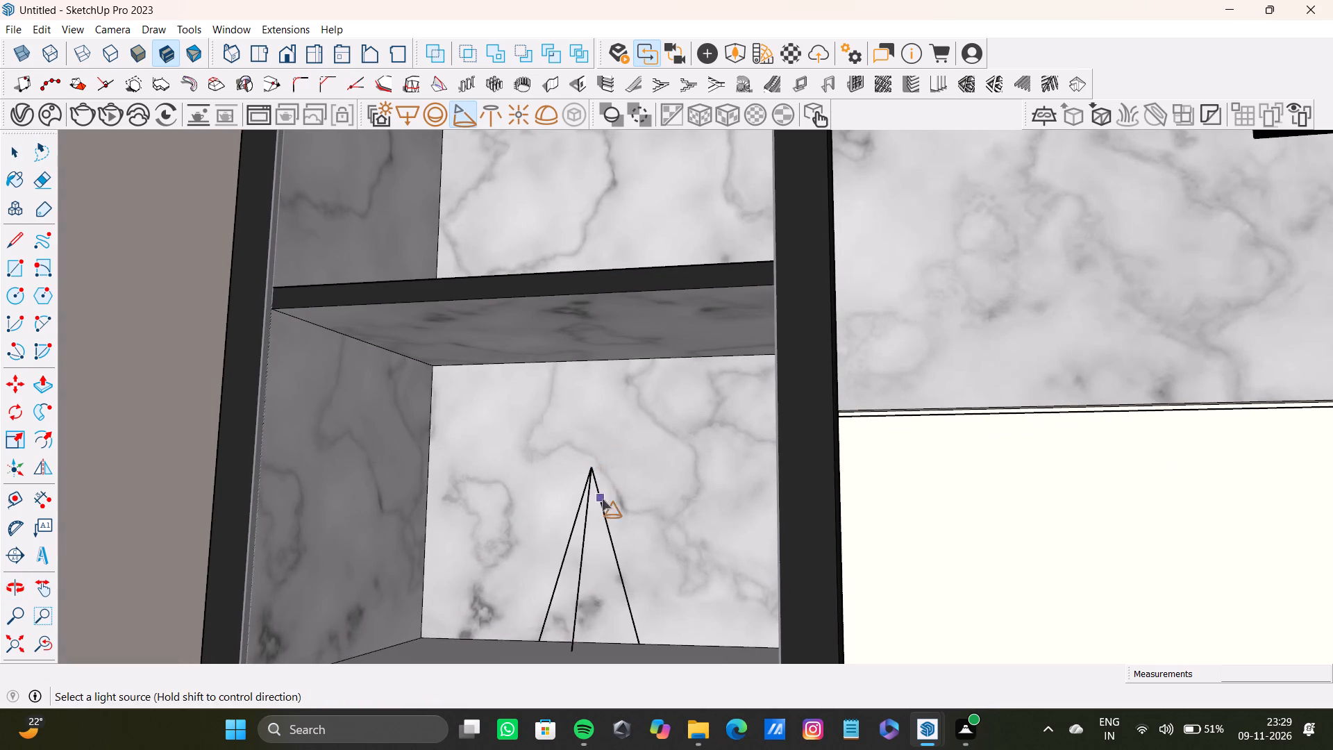
middle_drag(602, 499, 653, 564)
key(space)
Move the spot light by its apex about 1' 15/16" to the lower front edge of the shelf above it.
scroll(616, 530, down, 9)
shift+middle_drag(617, 547, 613, 411)
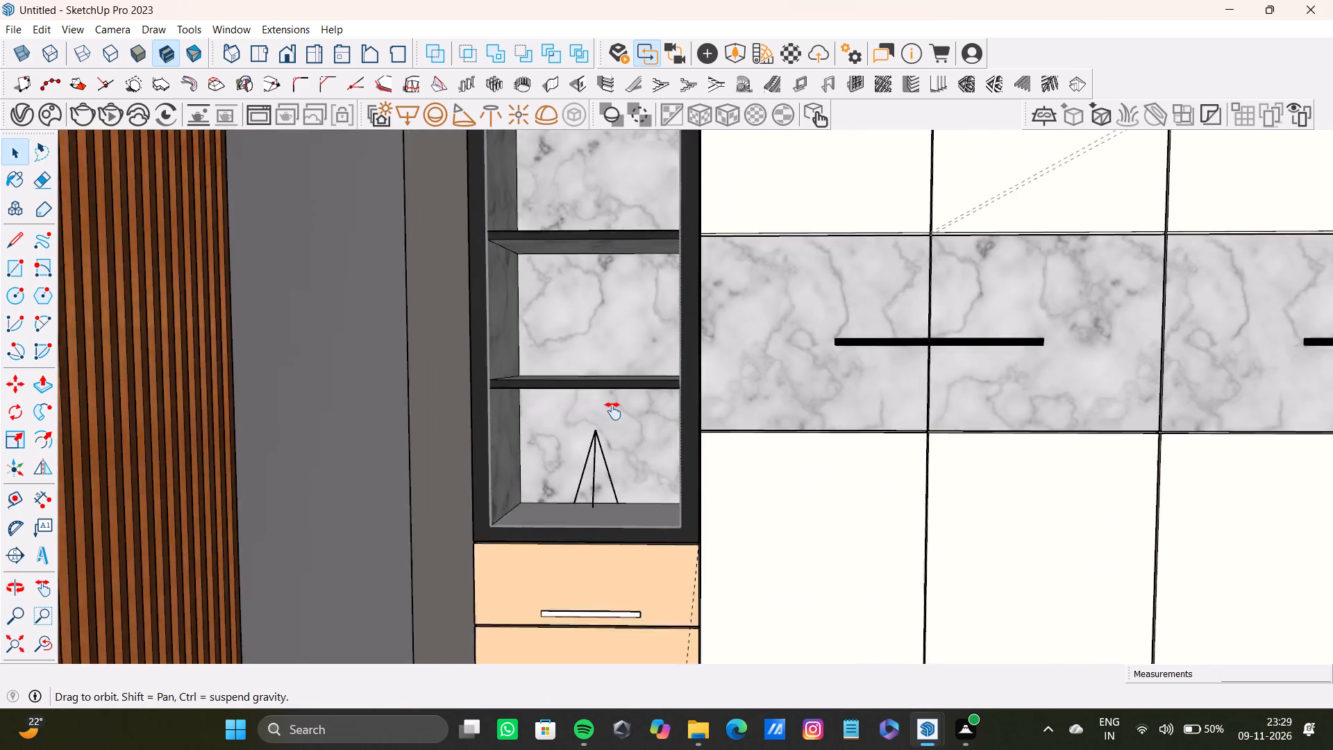
shift+middle_drag(613, 411, 566, 467)
scroll(601, 410, up, 7)
key(space)
click(615, 399)
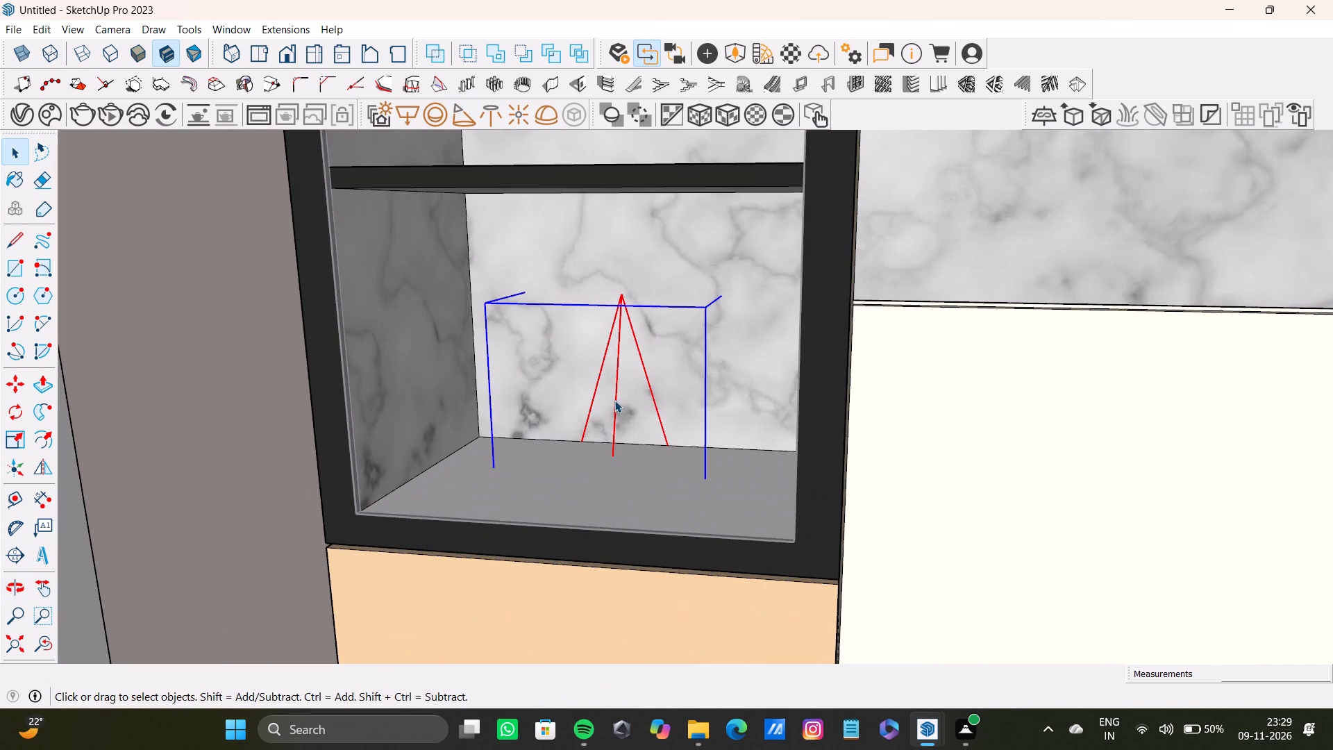
key(m)
click(621, 294)
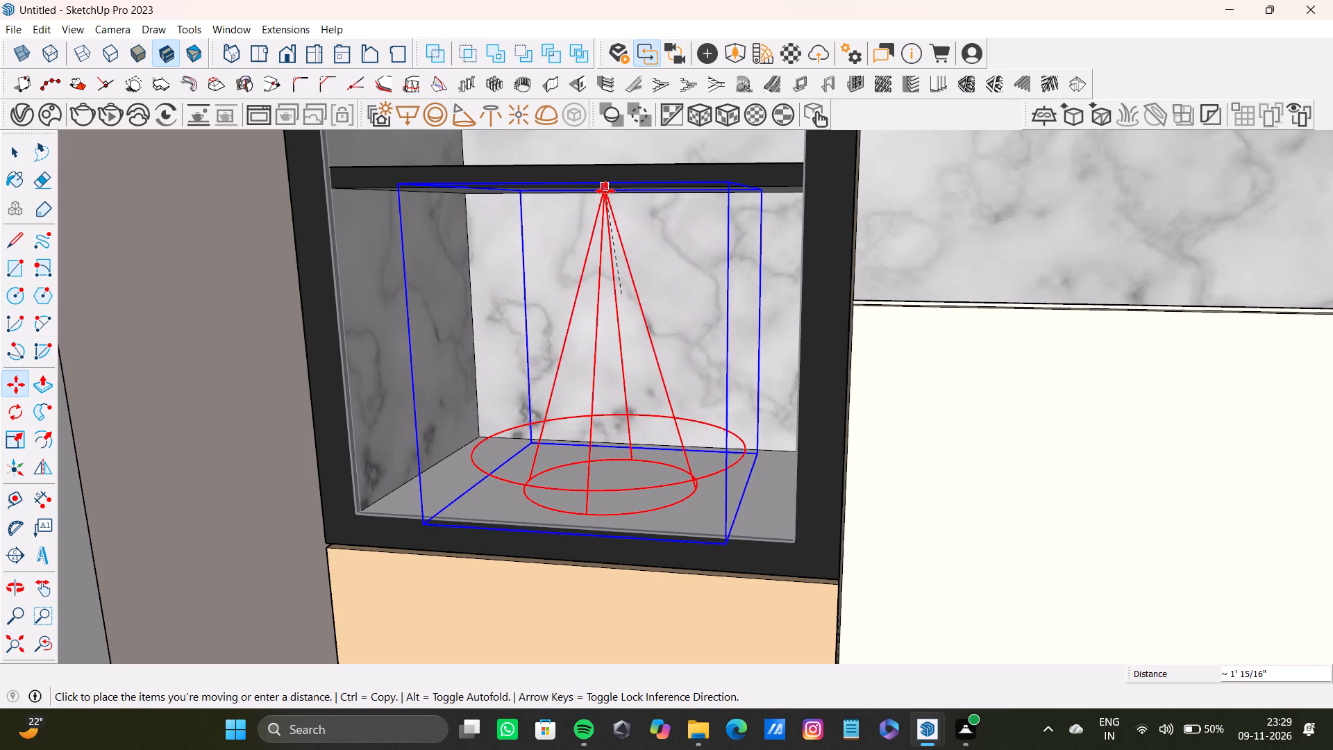
click(605, 191)
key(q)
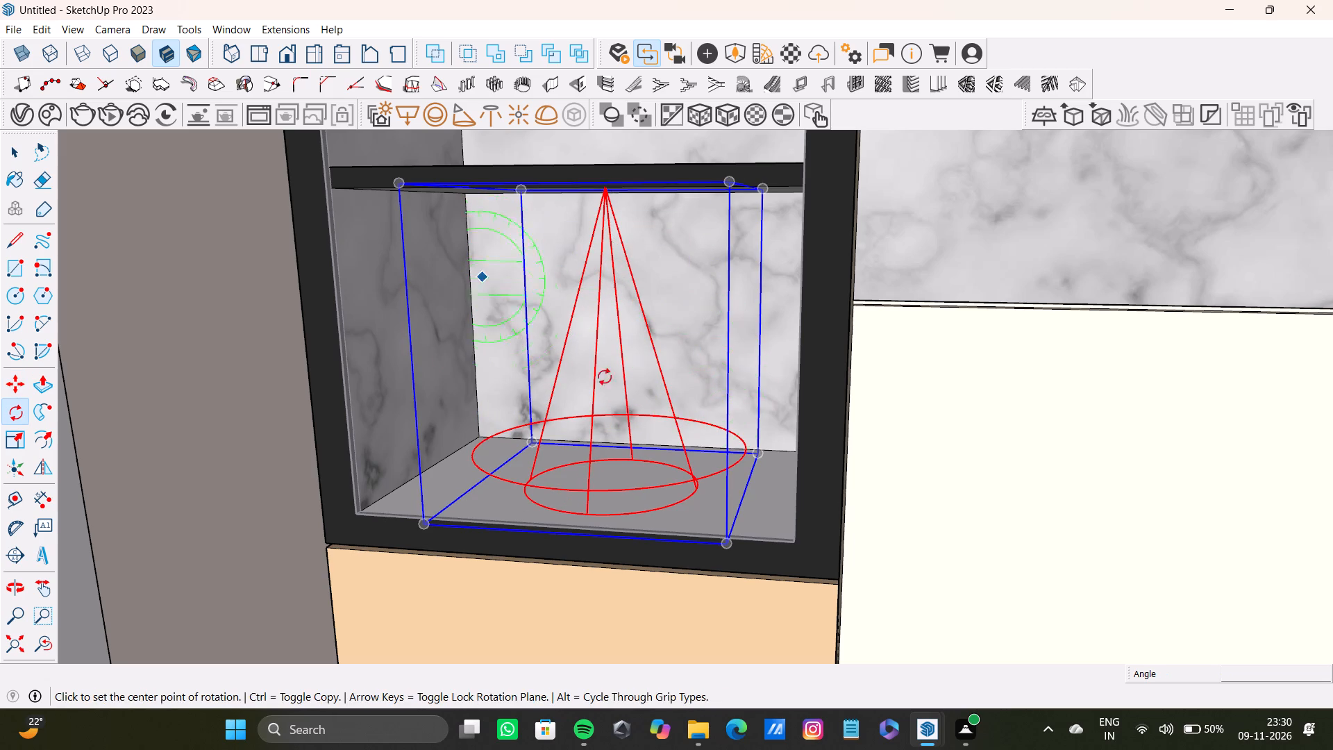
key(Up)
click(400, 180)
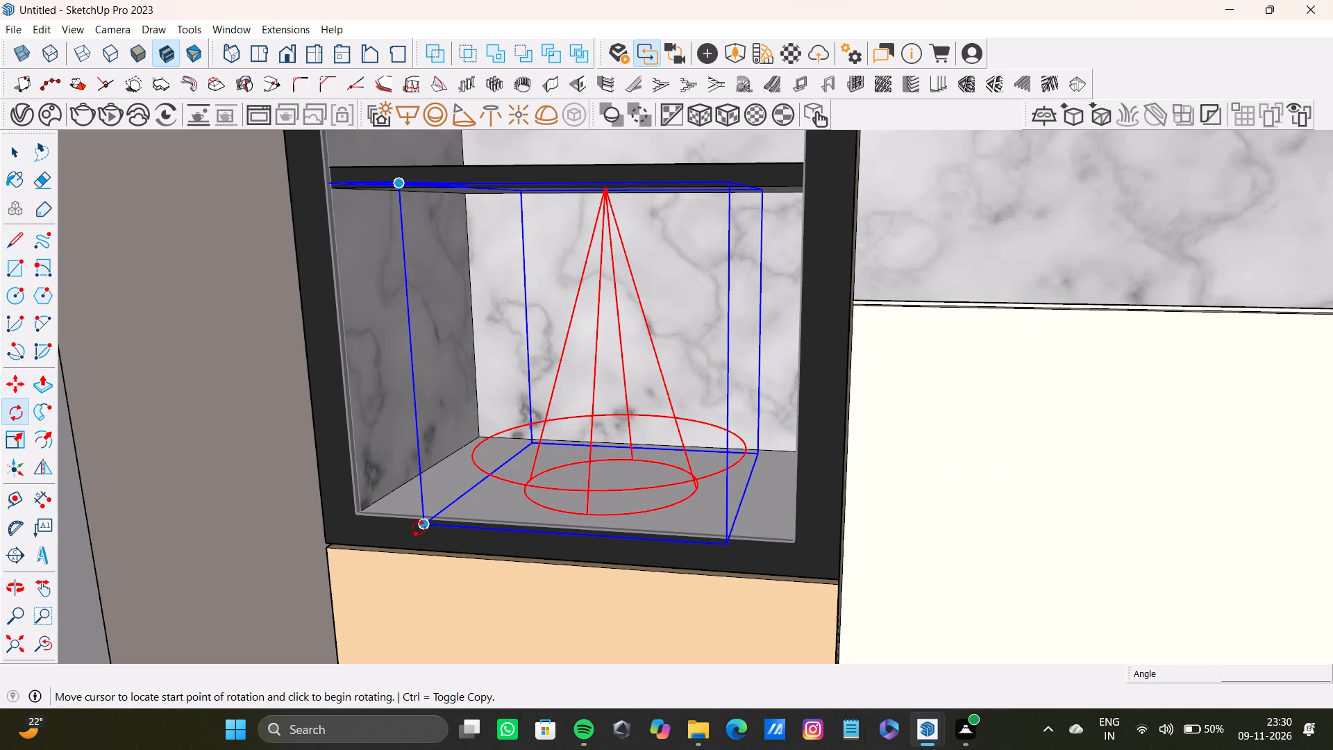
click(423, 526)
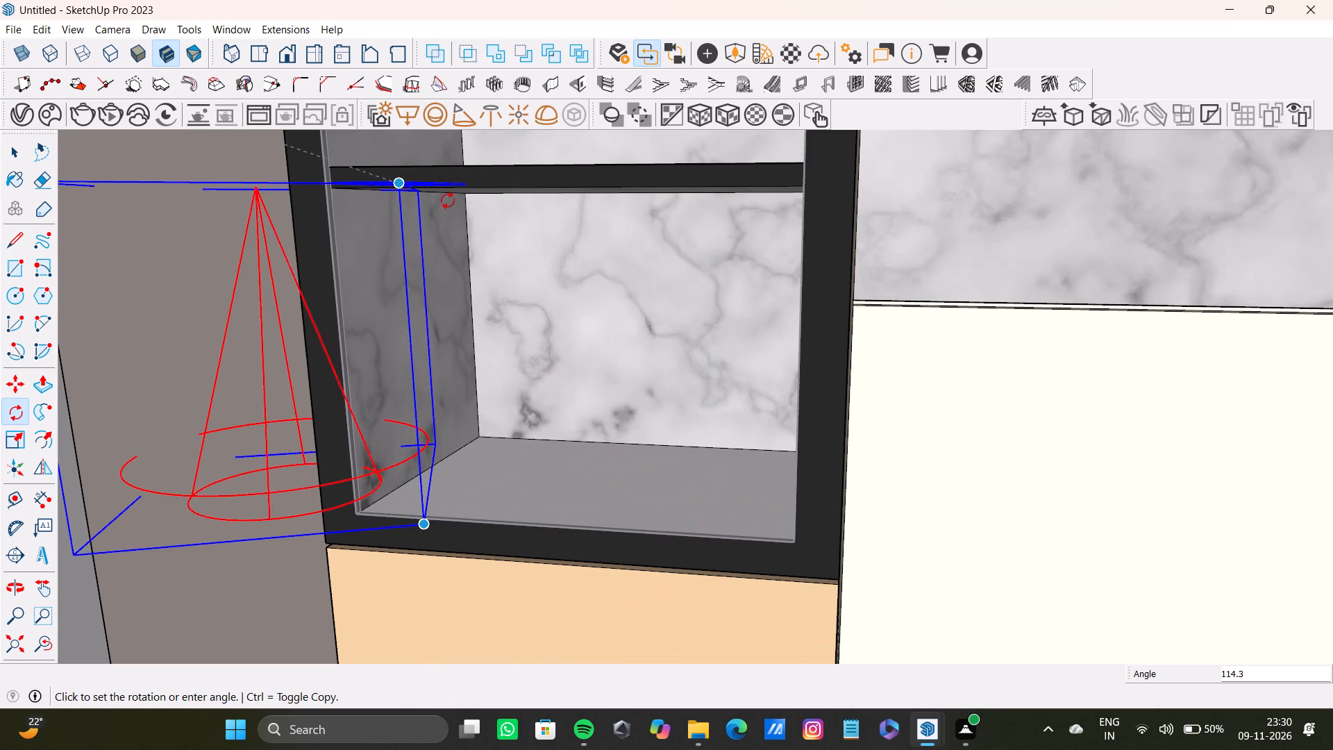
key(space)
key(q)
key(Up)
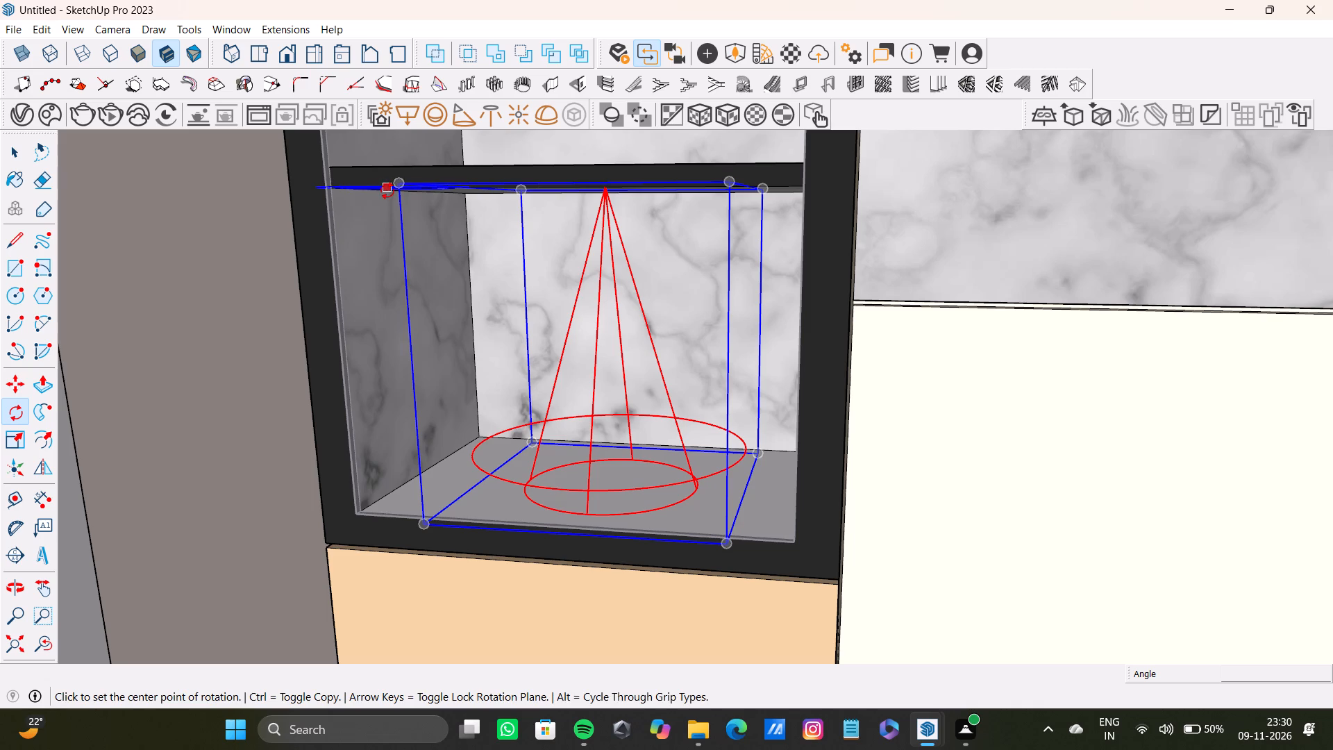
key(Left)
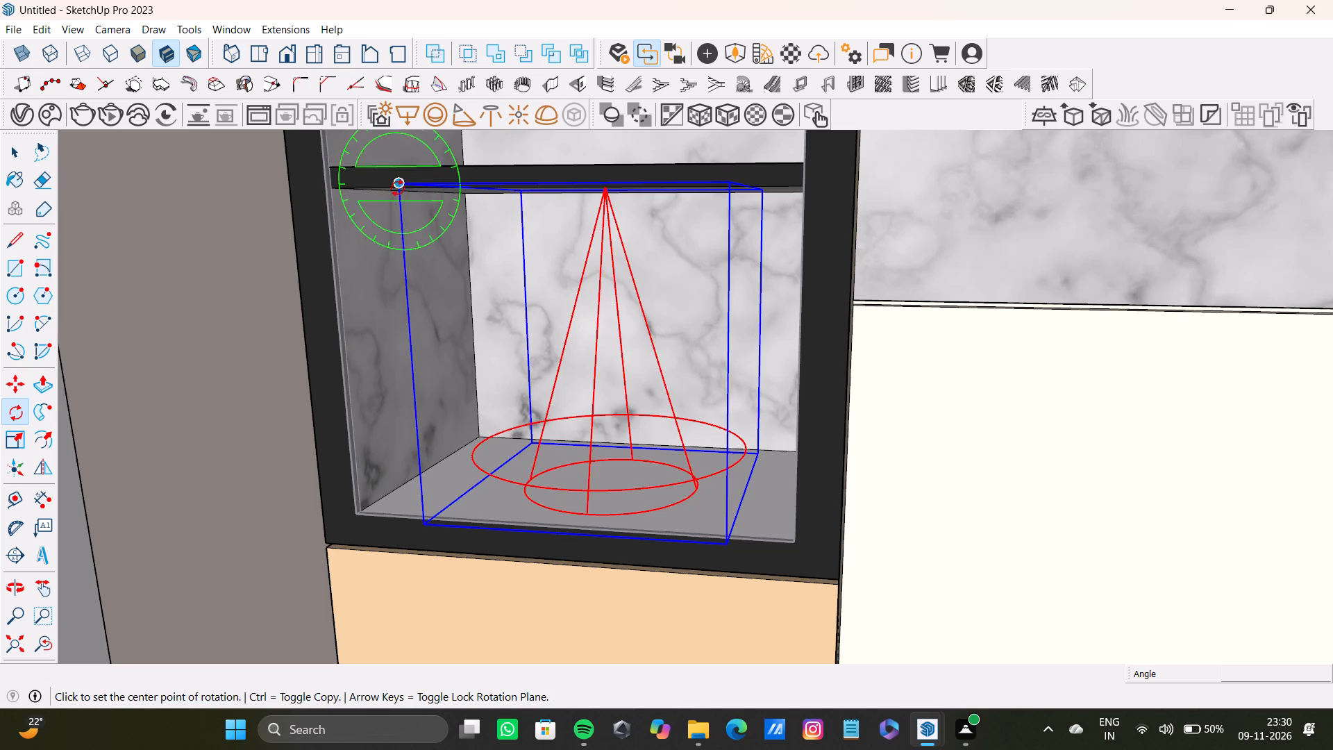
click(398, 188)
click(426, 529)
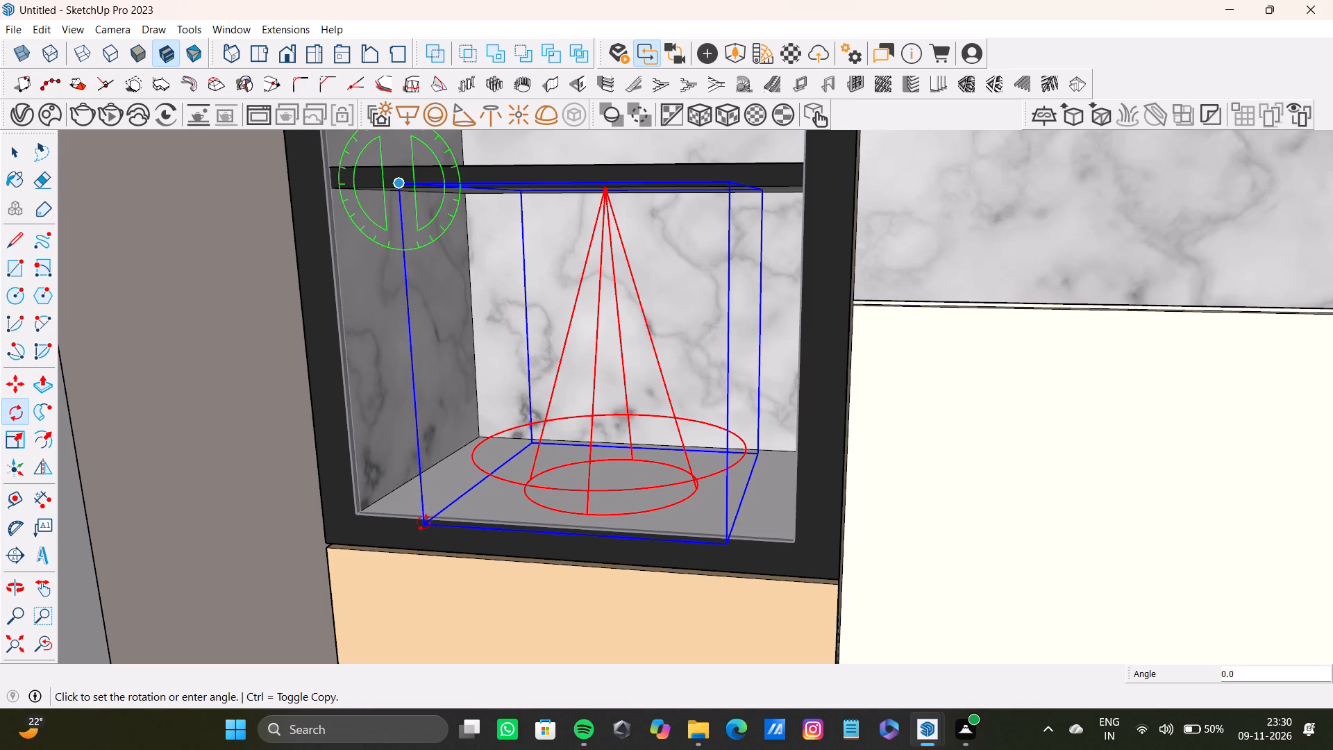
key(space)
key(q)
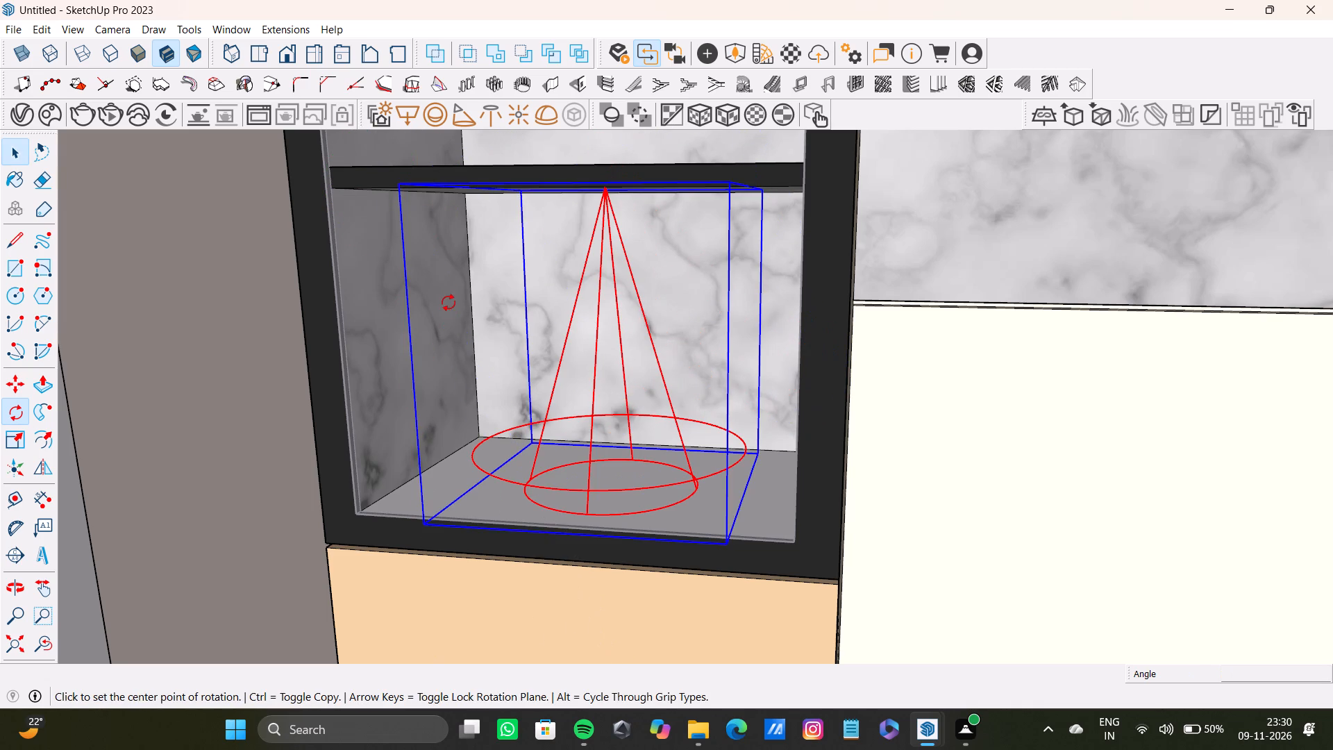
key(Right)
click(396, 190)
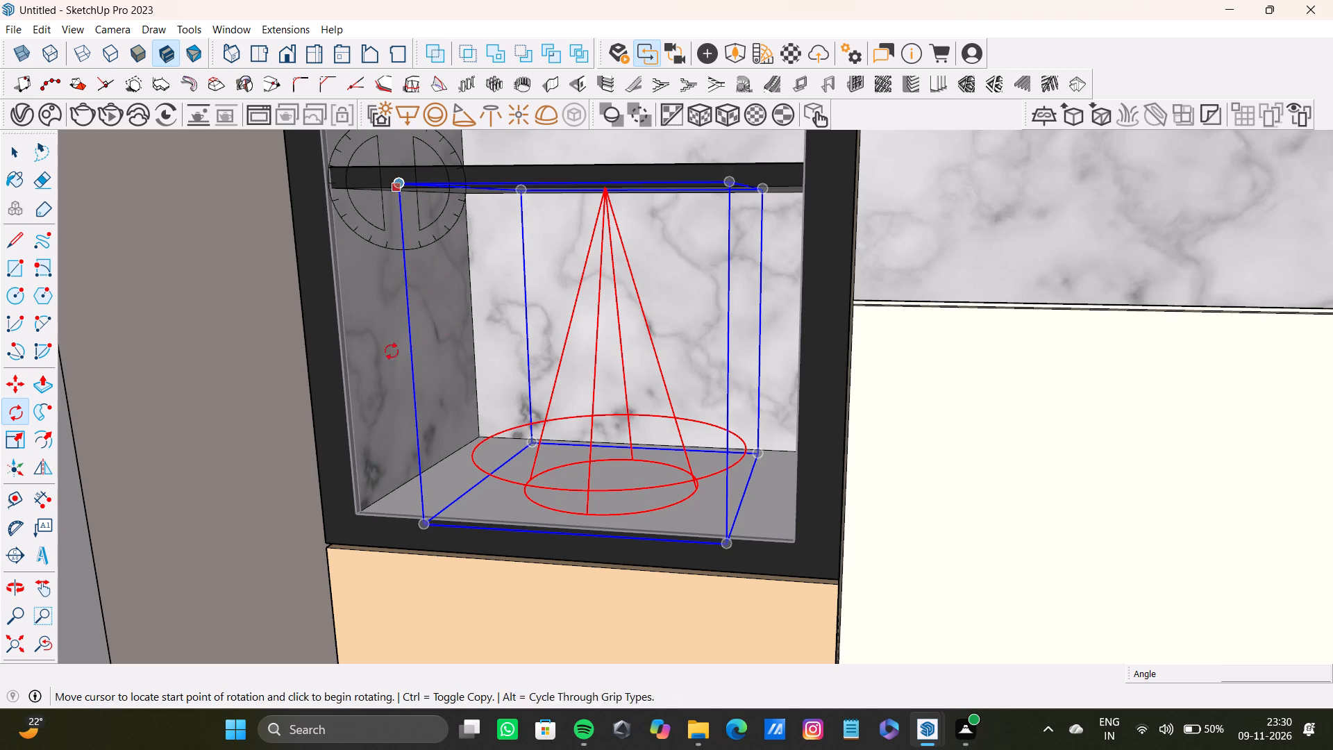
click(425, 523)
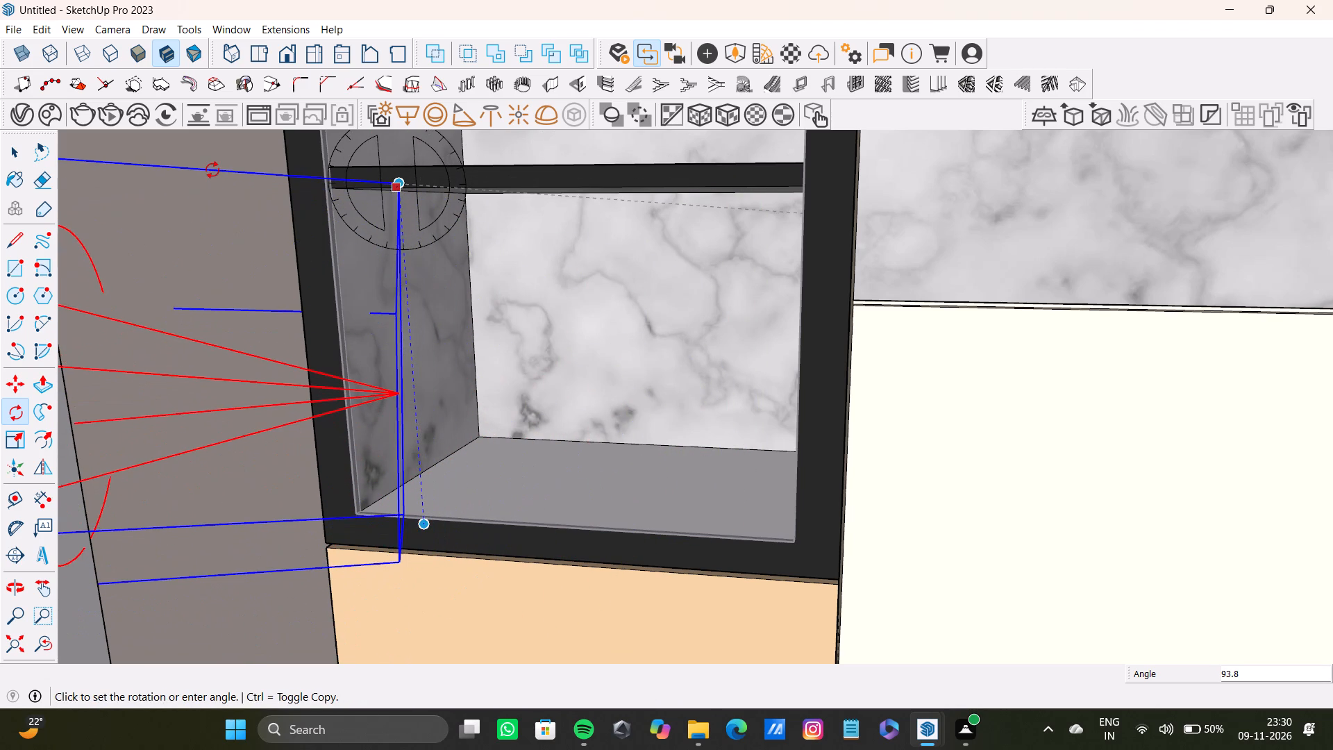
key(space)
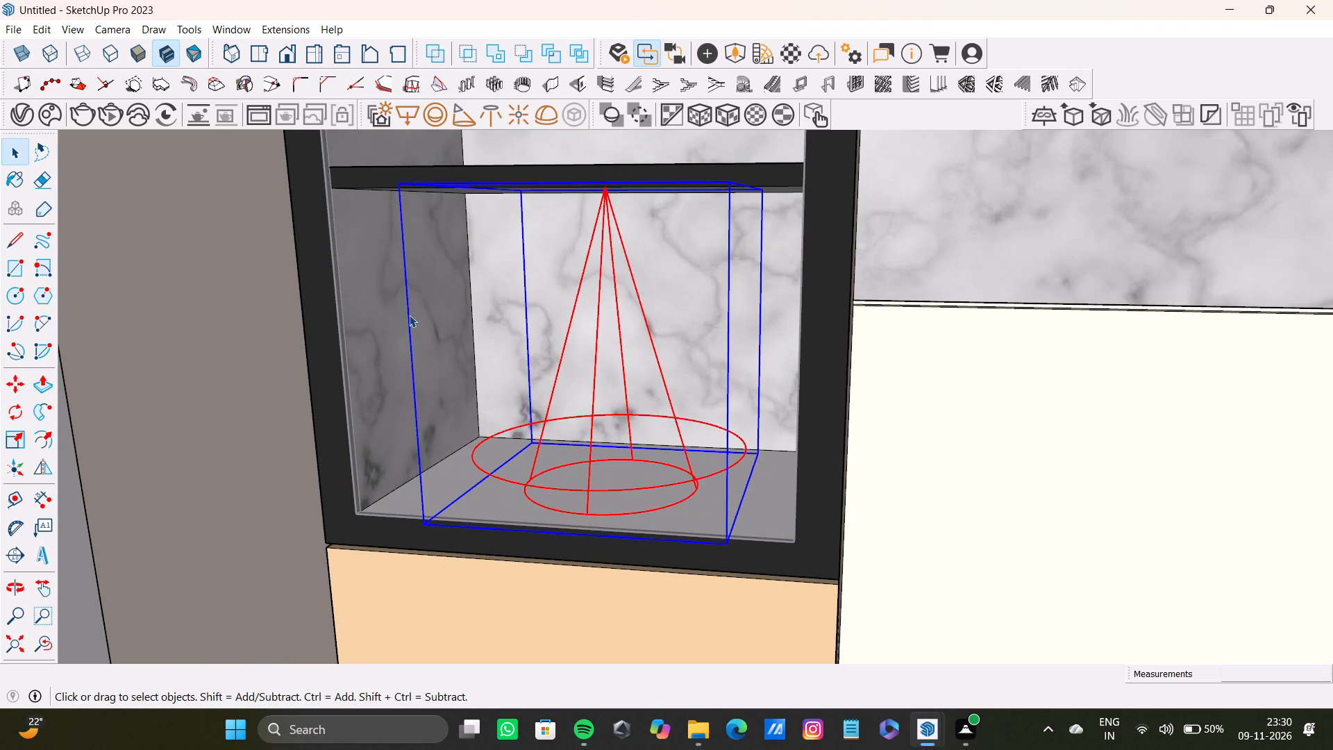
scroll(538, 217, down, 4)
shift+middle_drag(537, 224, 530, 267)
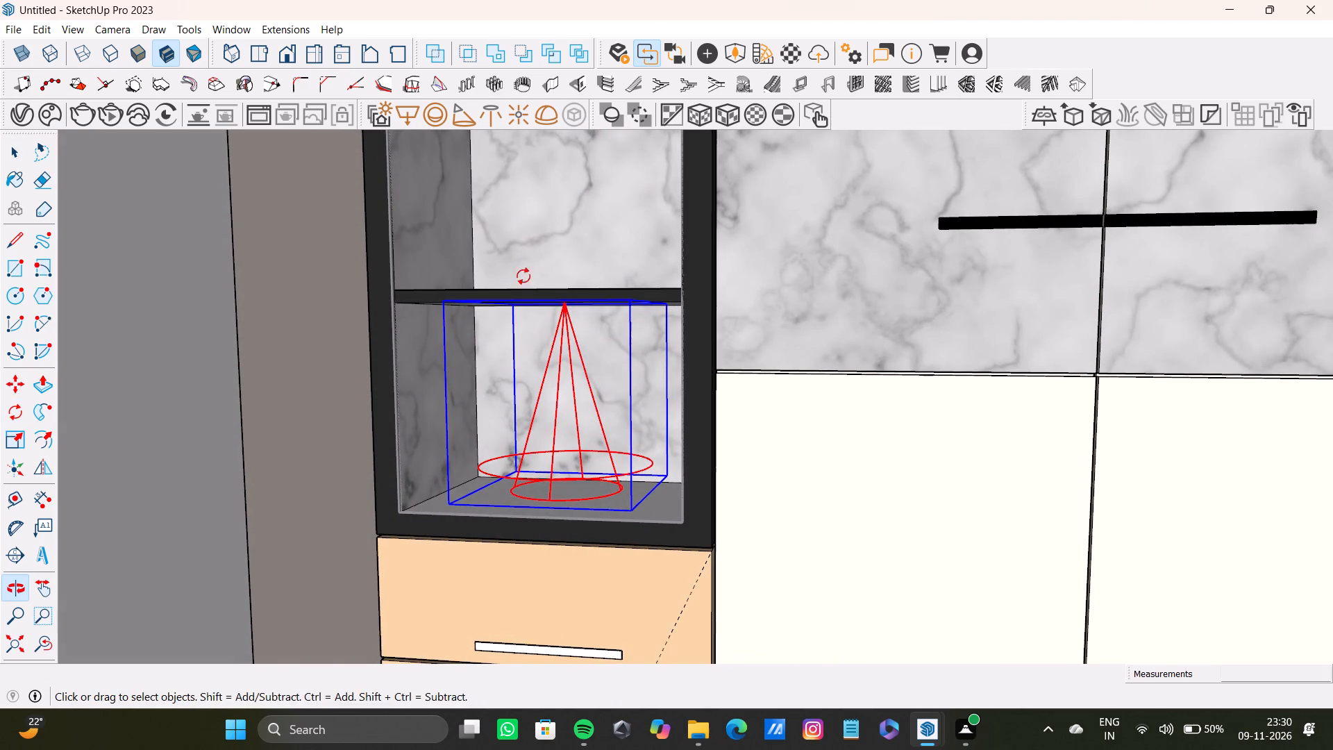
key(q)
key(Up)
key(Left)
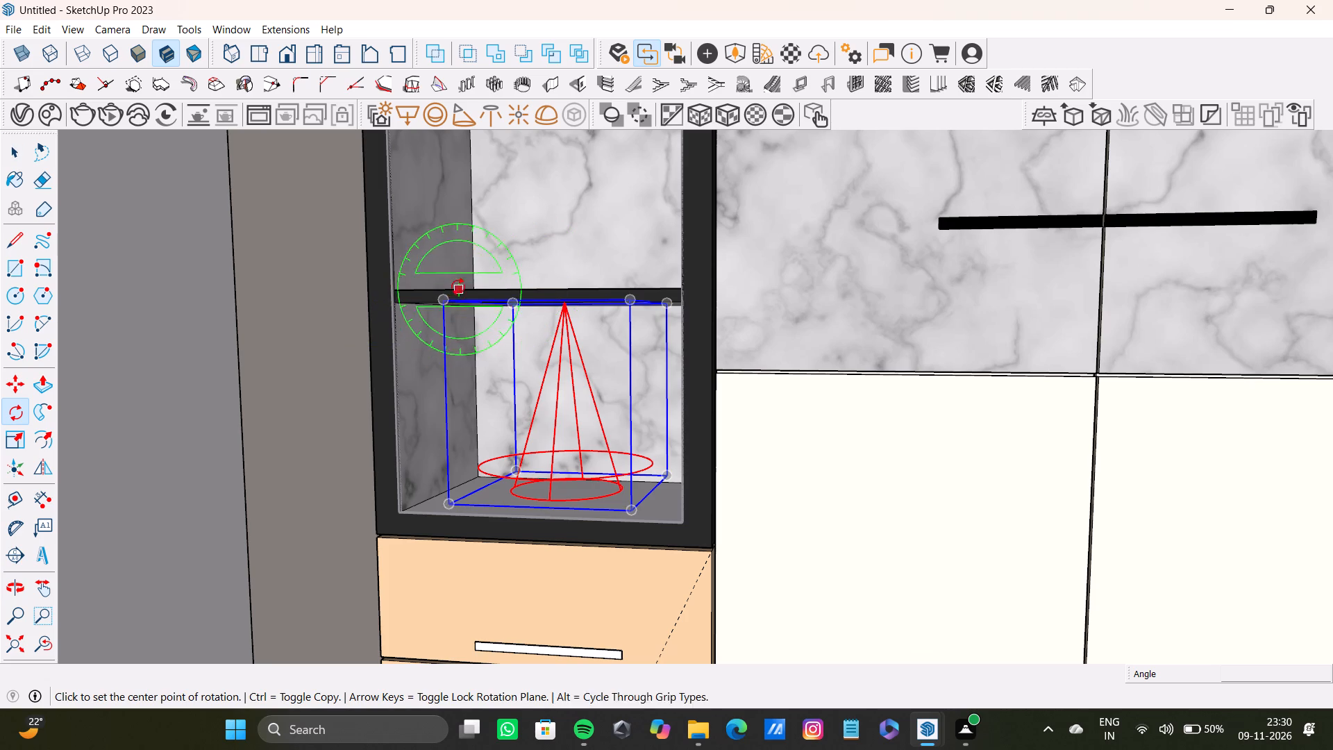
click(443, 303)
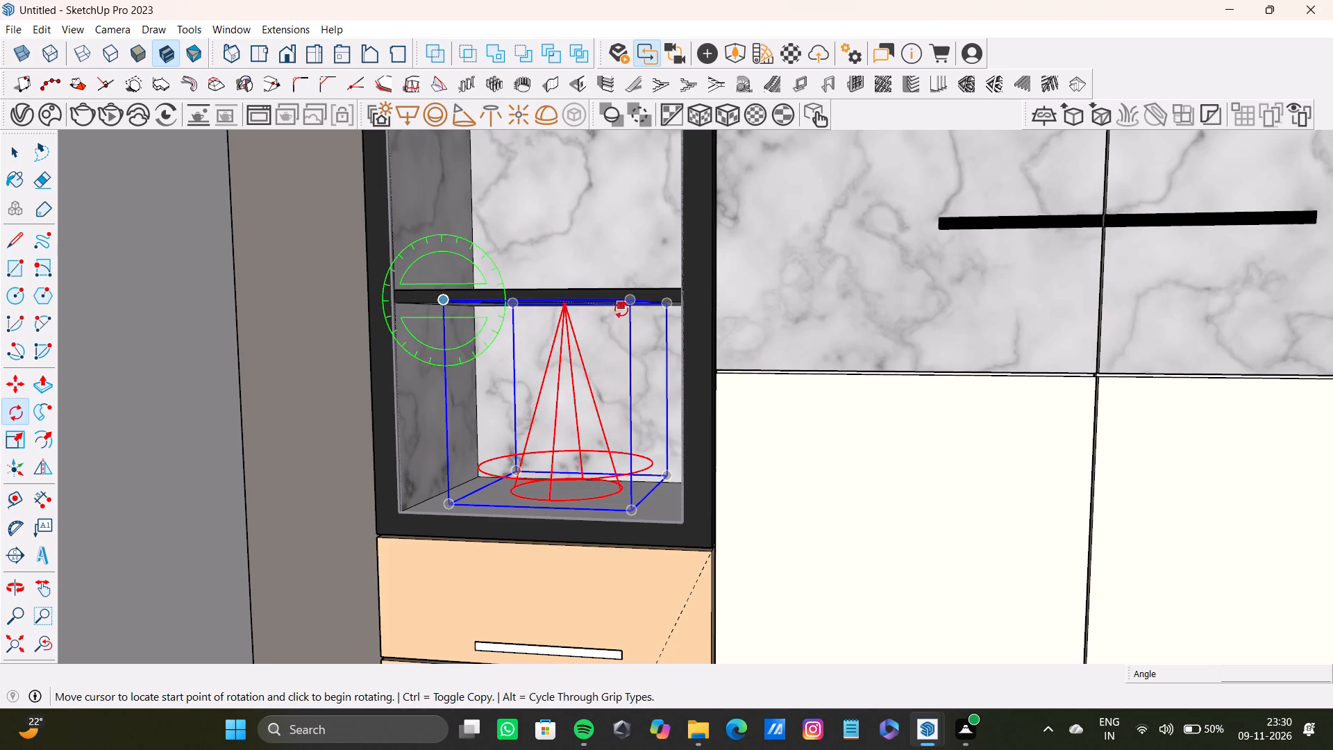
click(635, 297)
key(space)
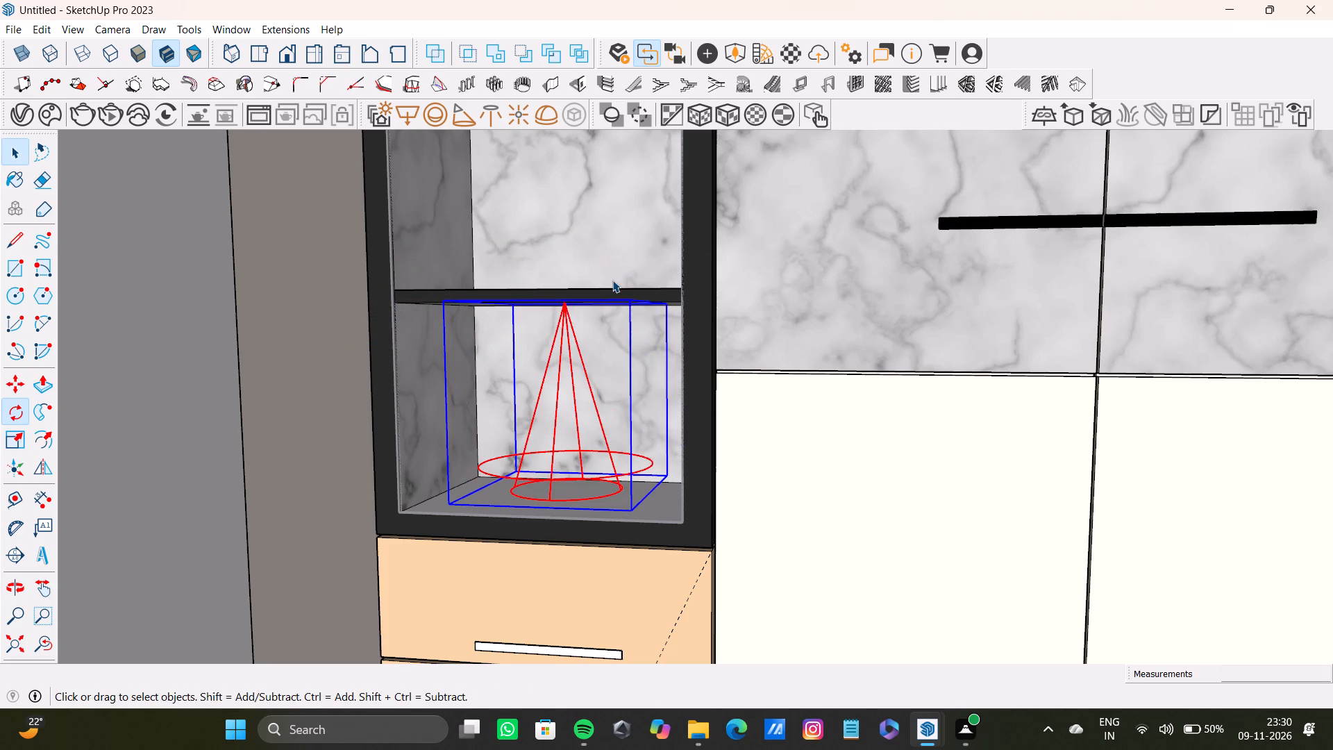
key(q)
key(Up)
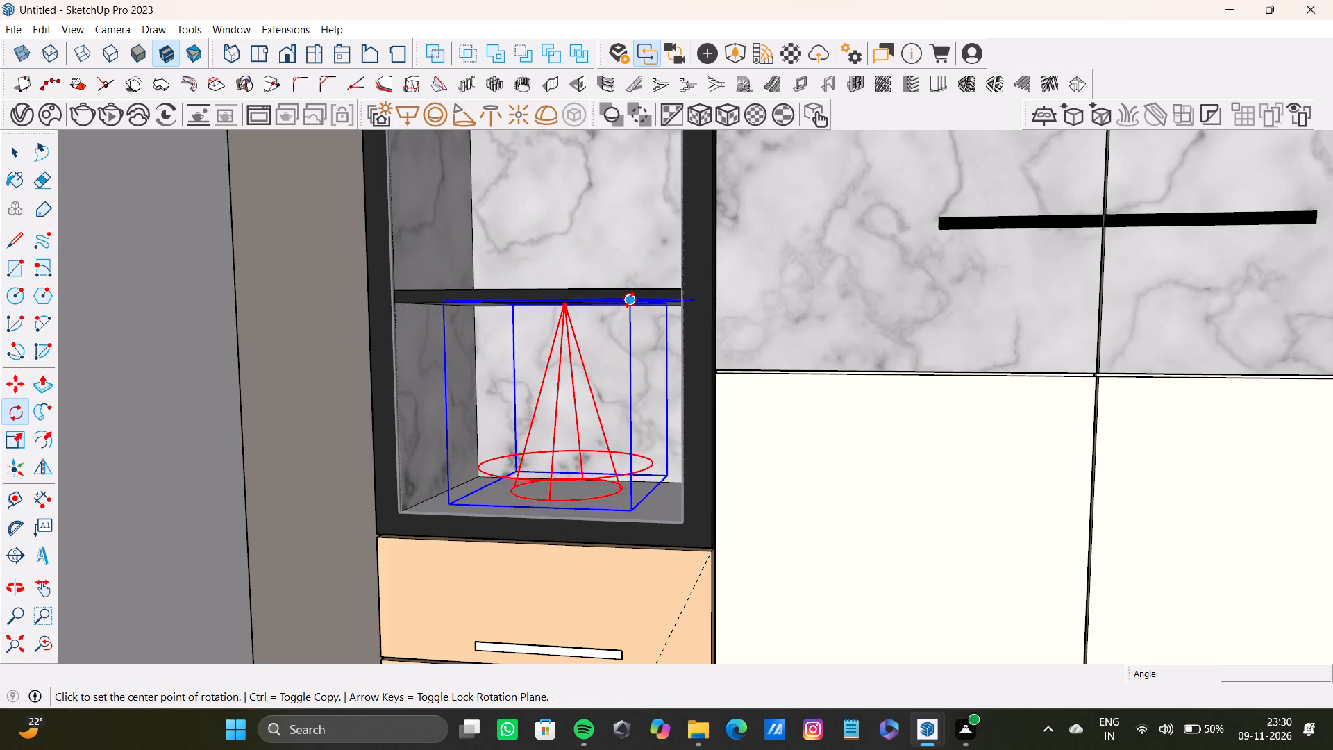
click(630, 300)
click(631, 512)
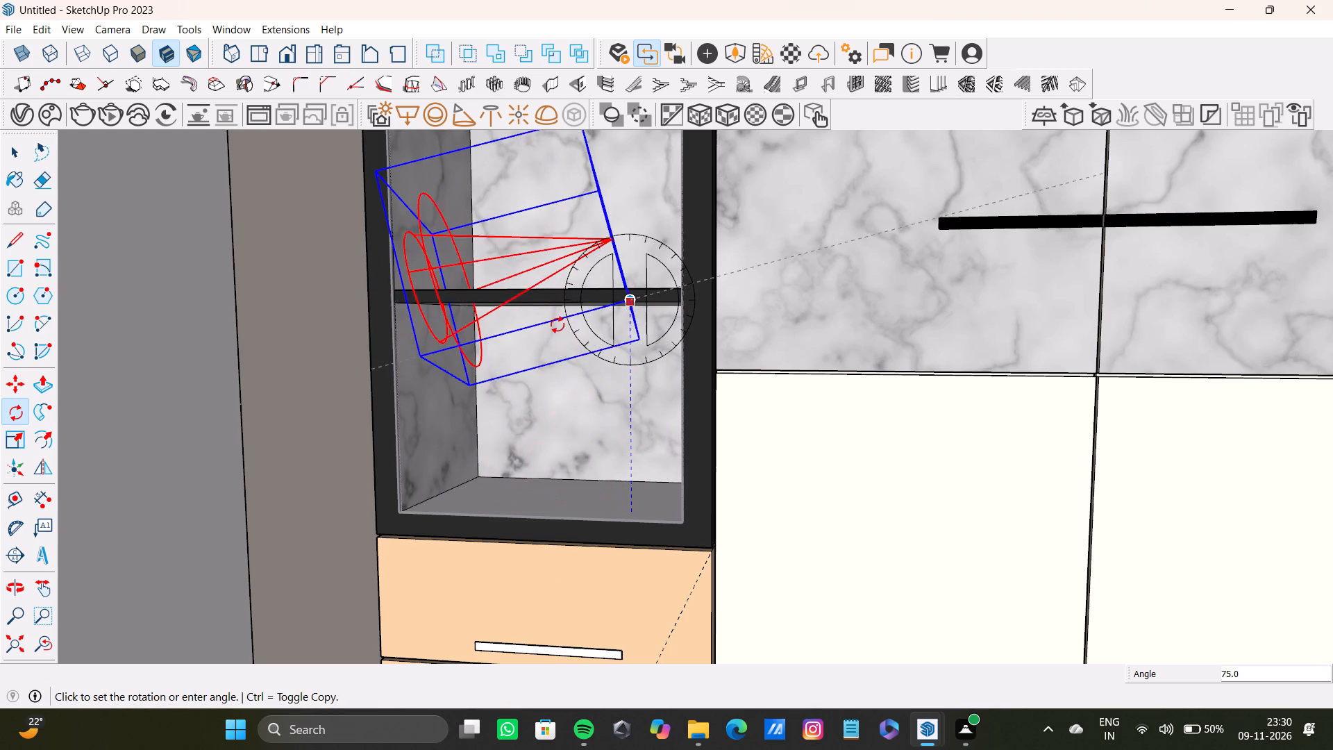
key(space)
Rotate the bottom compartment's spot light 90 degrees about its lower back corner so its cone points out of the unit.
key(q)
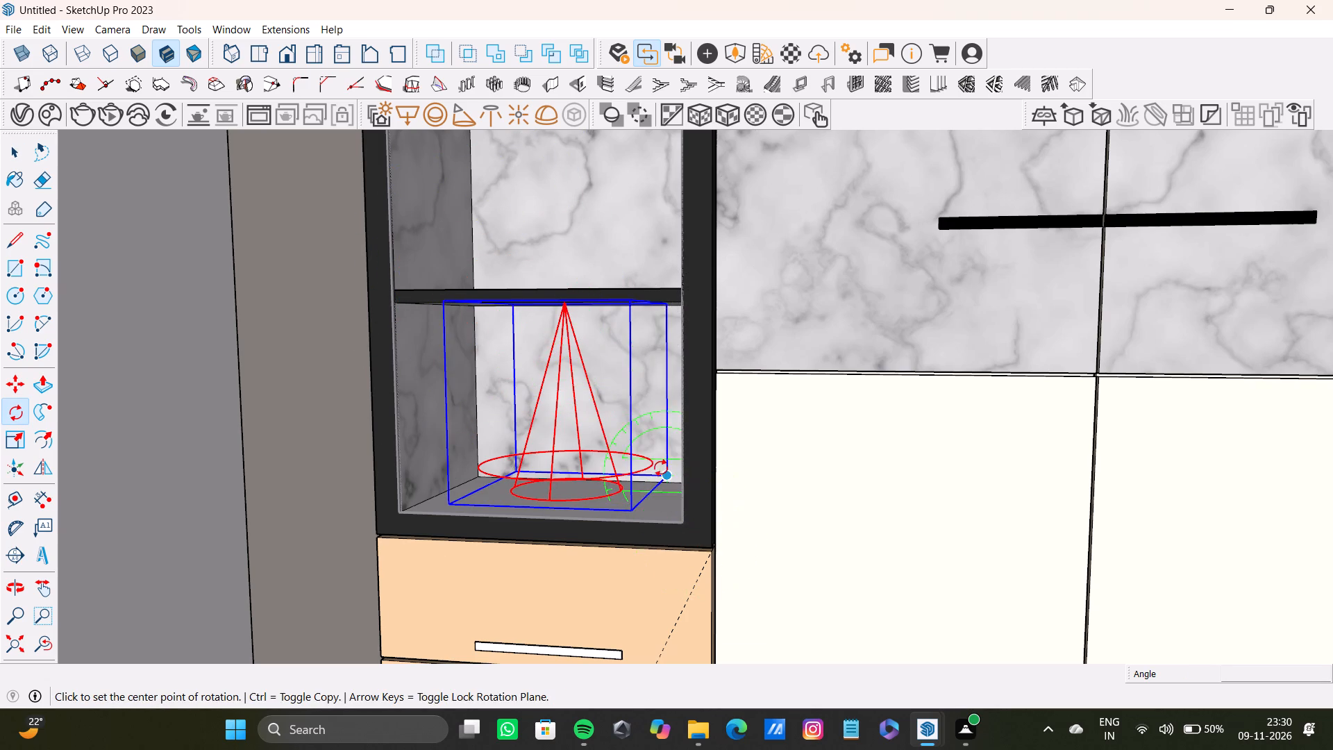
scroll(661, 465, up, 3)
click(672, 480)
click(612, 540)
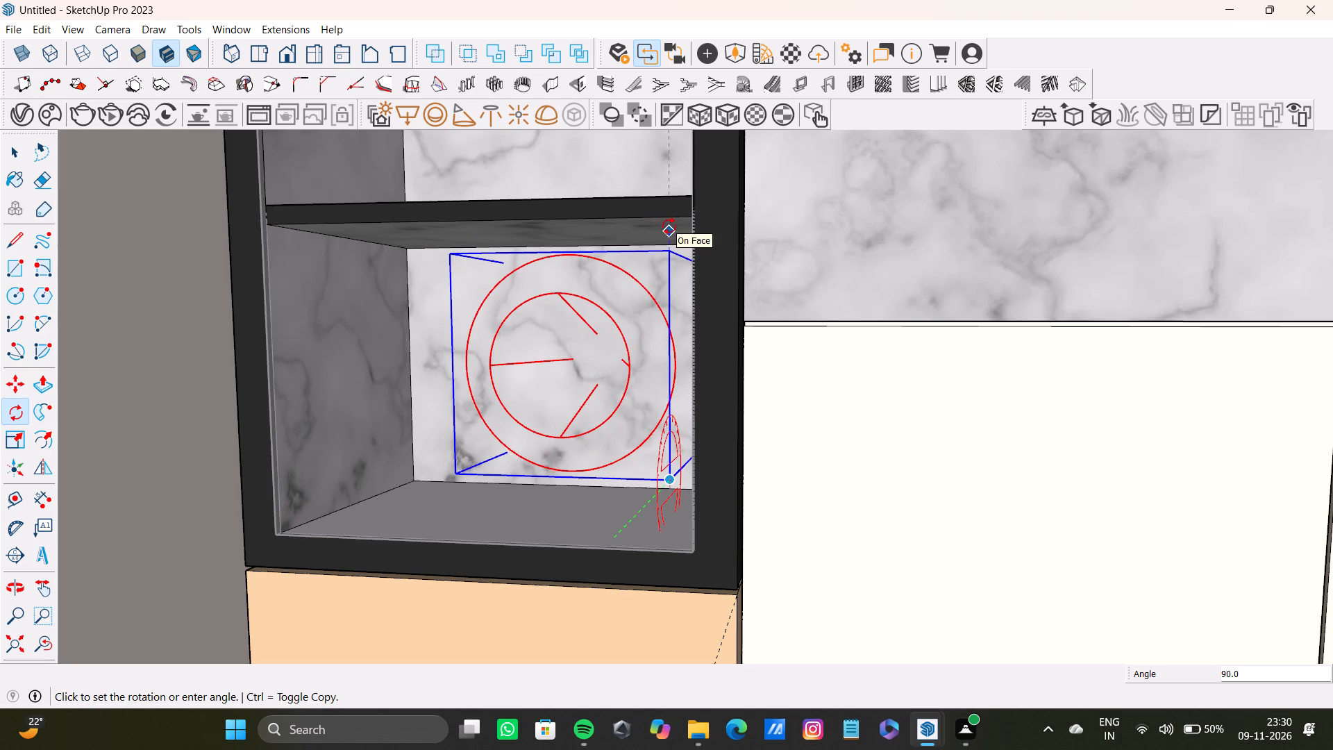
click(669, 226)
key(space)
scroll(535, 352, down, 2)
middle_drag(530, 394, 685, 409)
scroll(548, 346, up, 3)
scroll(551, 382, down, 7)
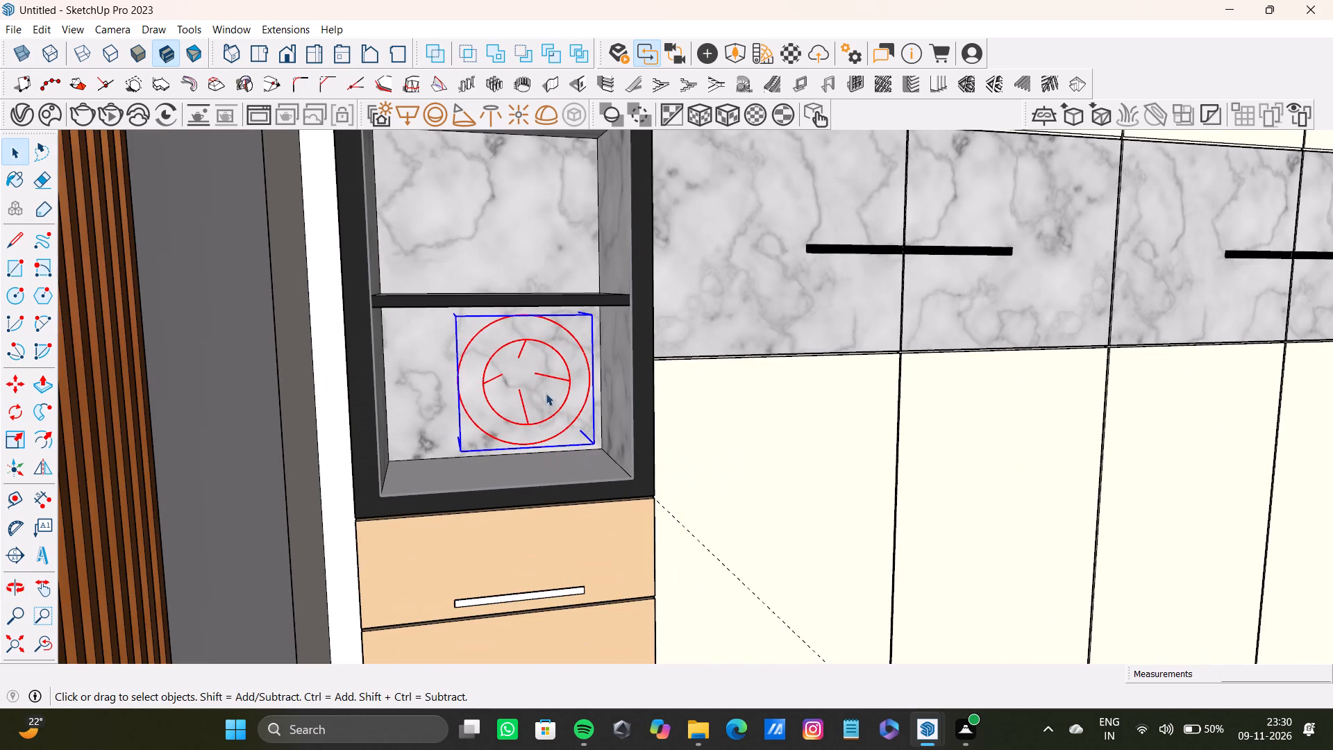
Move the rotated spot light by its corner about 11 3/4" toward the front of the bottom compartment.
key(s)
key(space)
key(m)
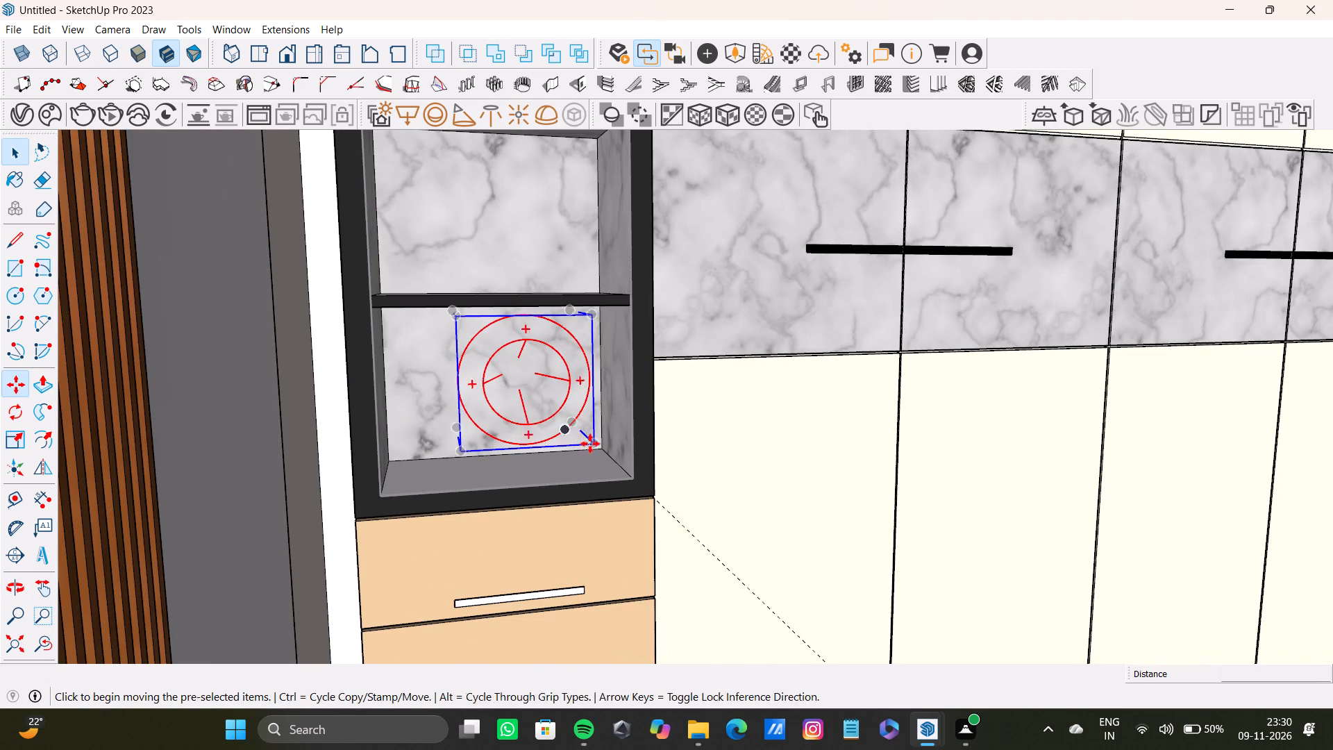
click(597, 447)
click(620, 493)
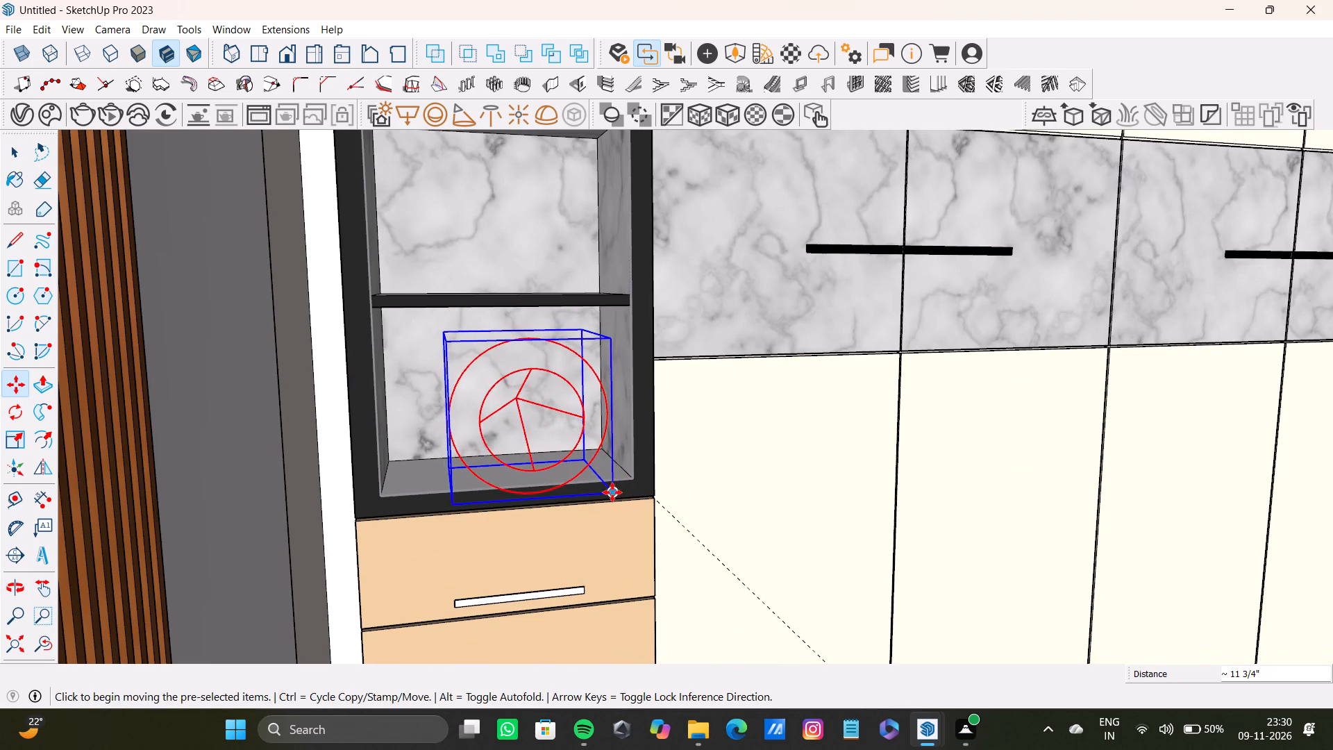
middle_drag(601, 491, 458, 618)
Scale the spot light along its depth by a factor of 0.50.
key(s)
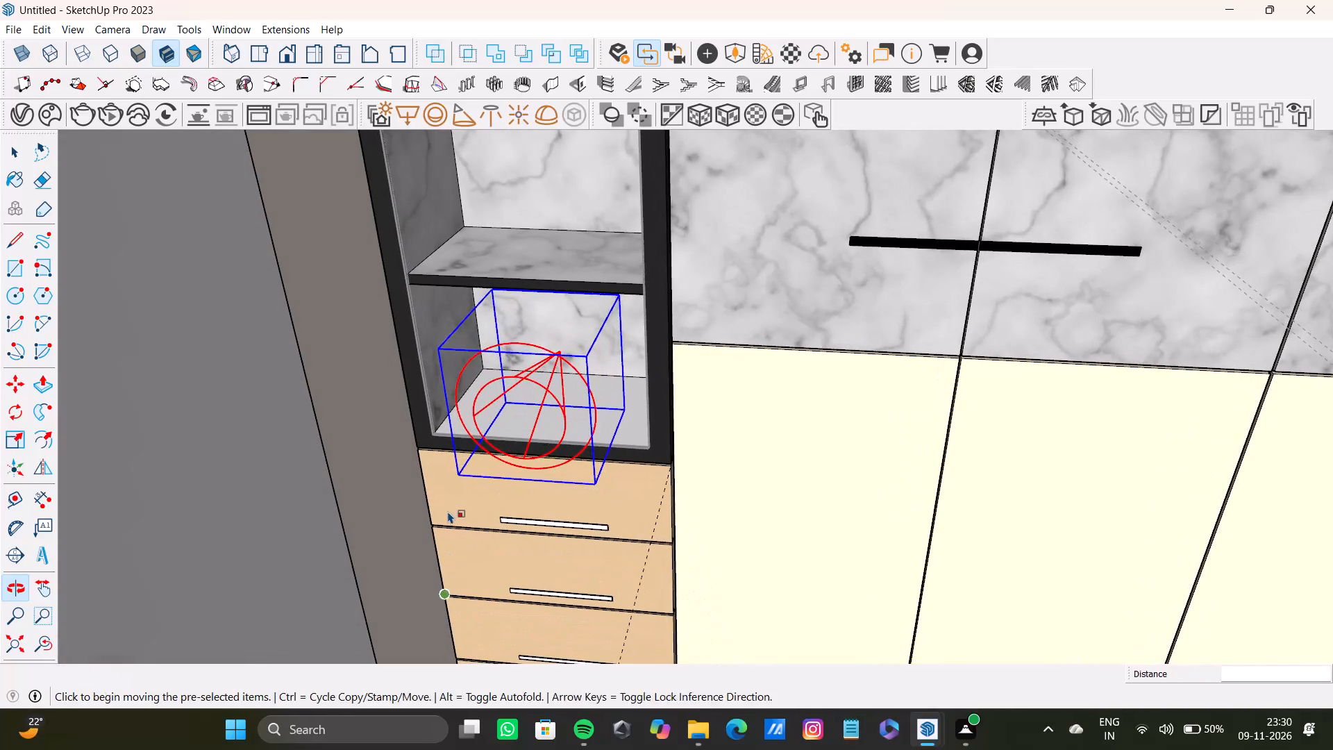
drag(521, 418, 546, 399)
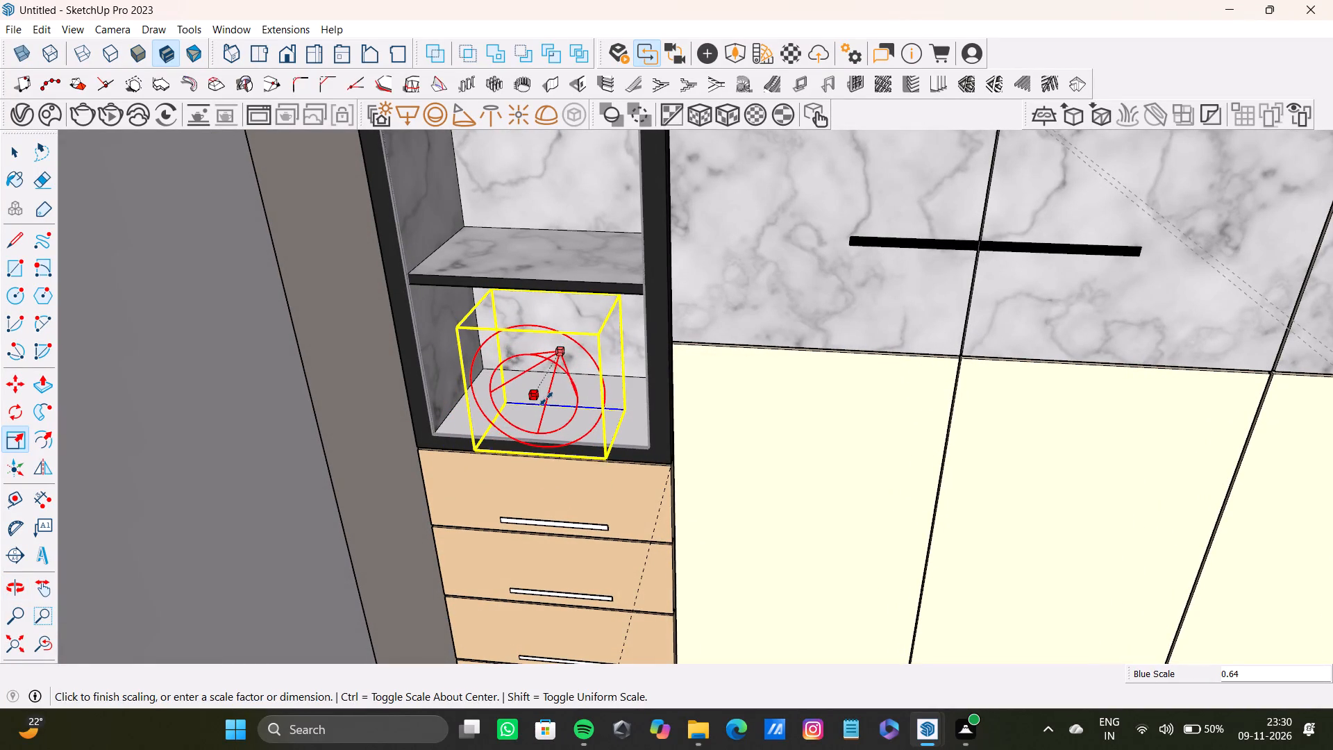
drag(546, 399, 551, 388)
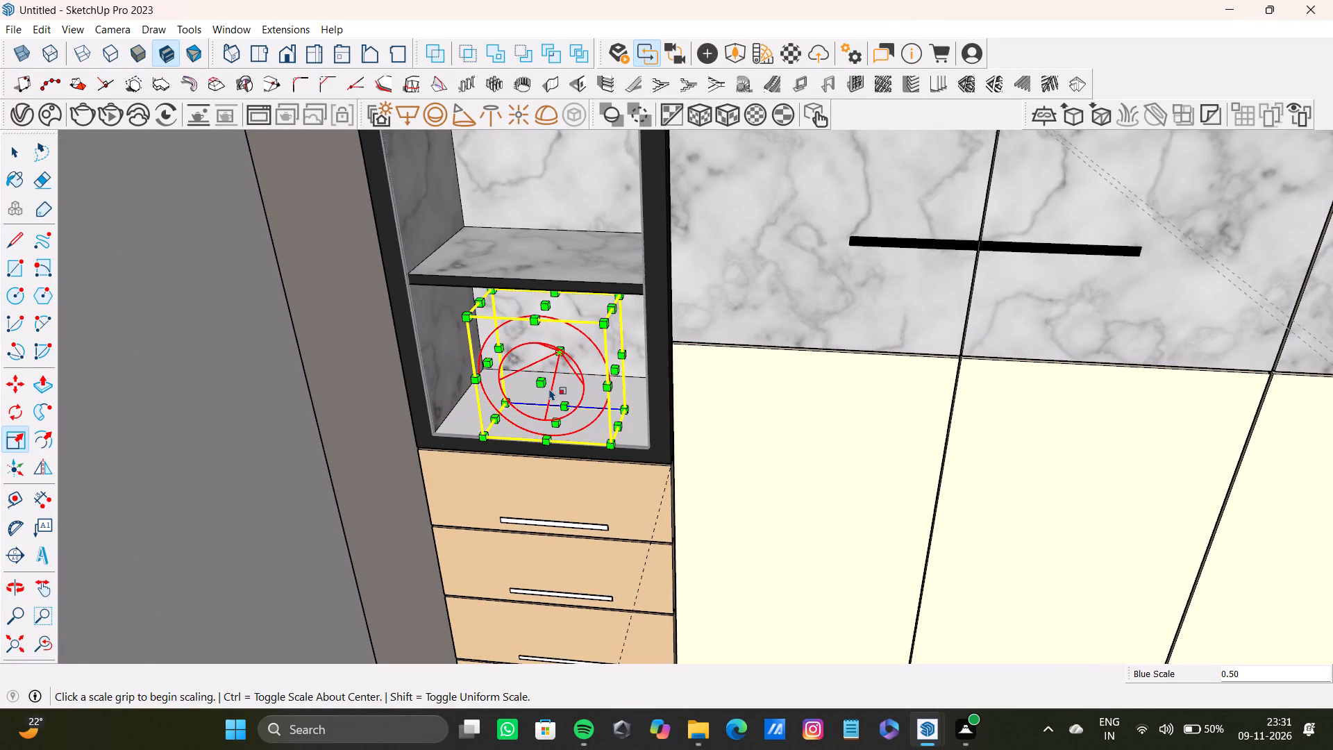
key(space)
Move the spot light by its apex about 7 7/16" onto the marble back face of the bottom compartment.
scroll(551, 359, up, 9)
middle_drag(561, 360, 496, 366)
scroll(582, 352, up, 4)
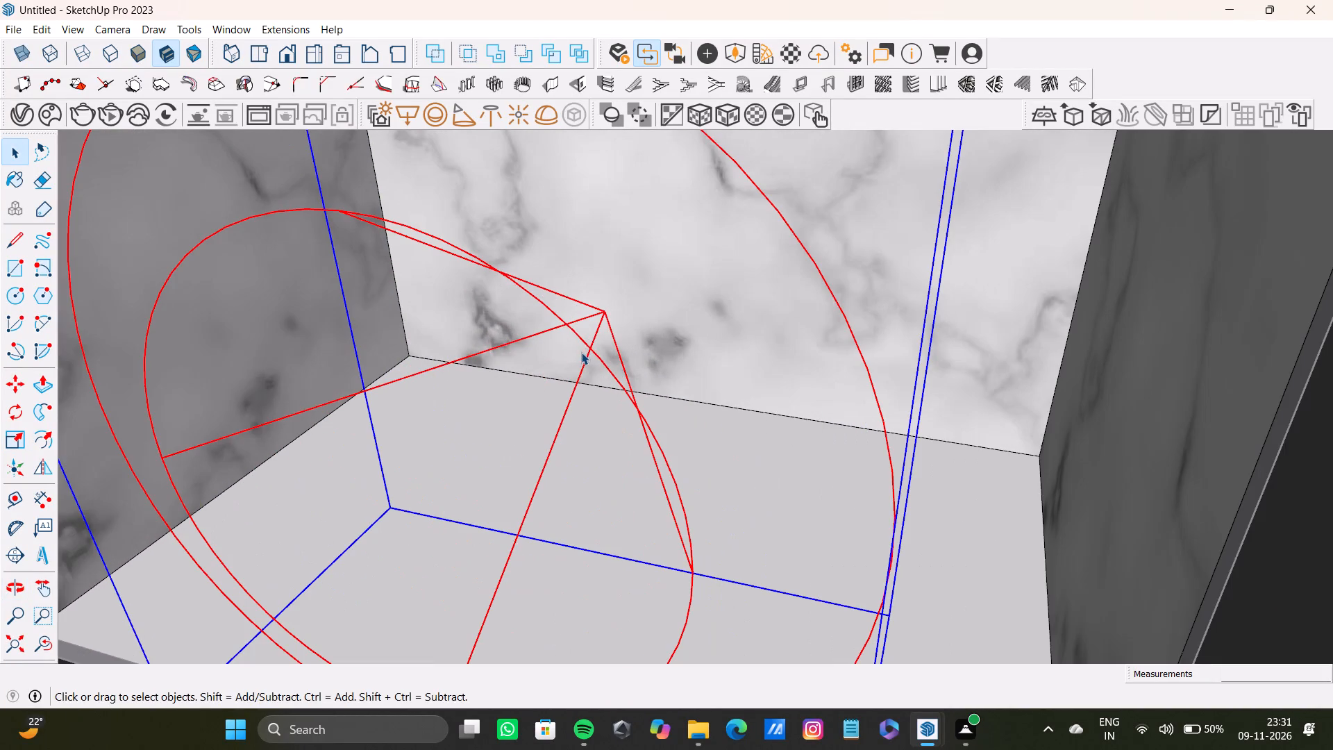
key(m)
click(605, 316)
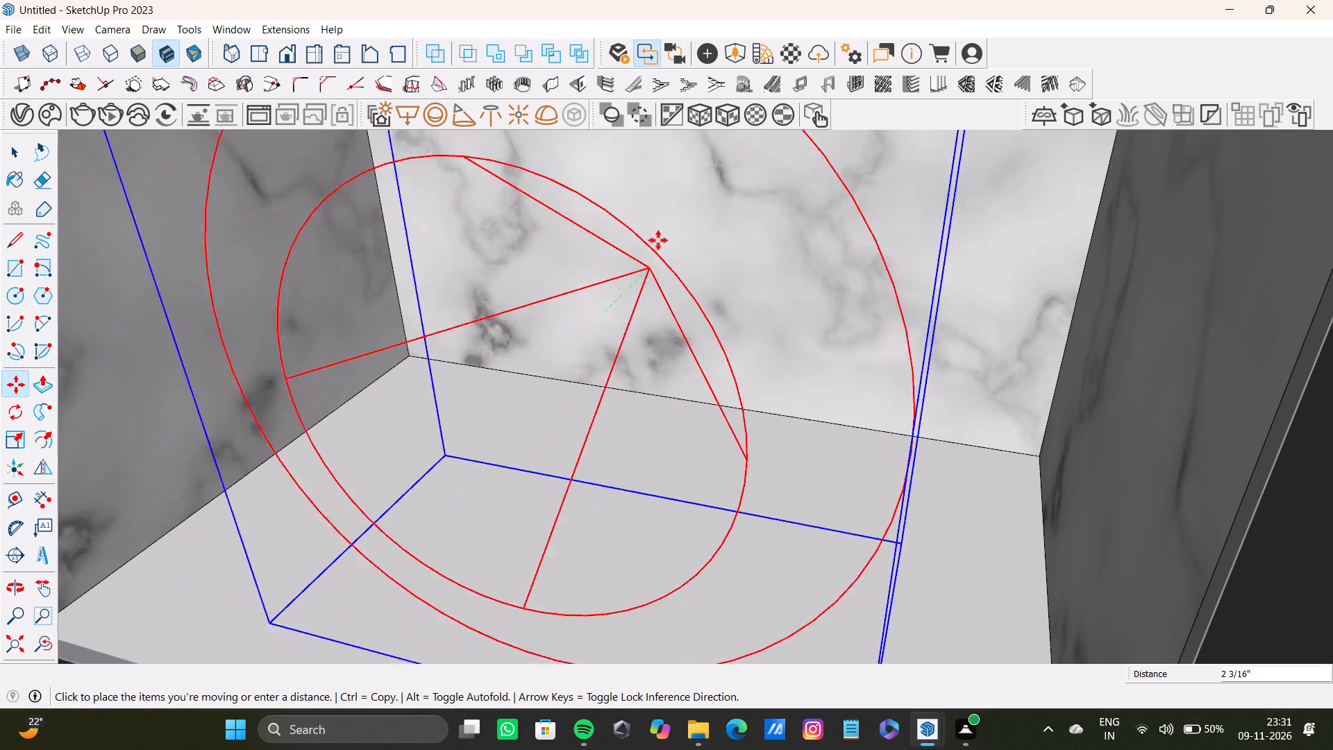
scroll(678, 215, down, 3)
shift+middle_drag(678, 218, 605, 274)
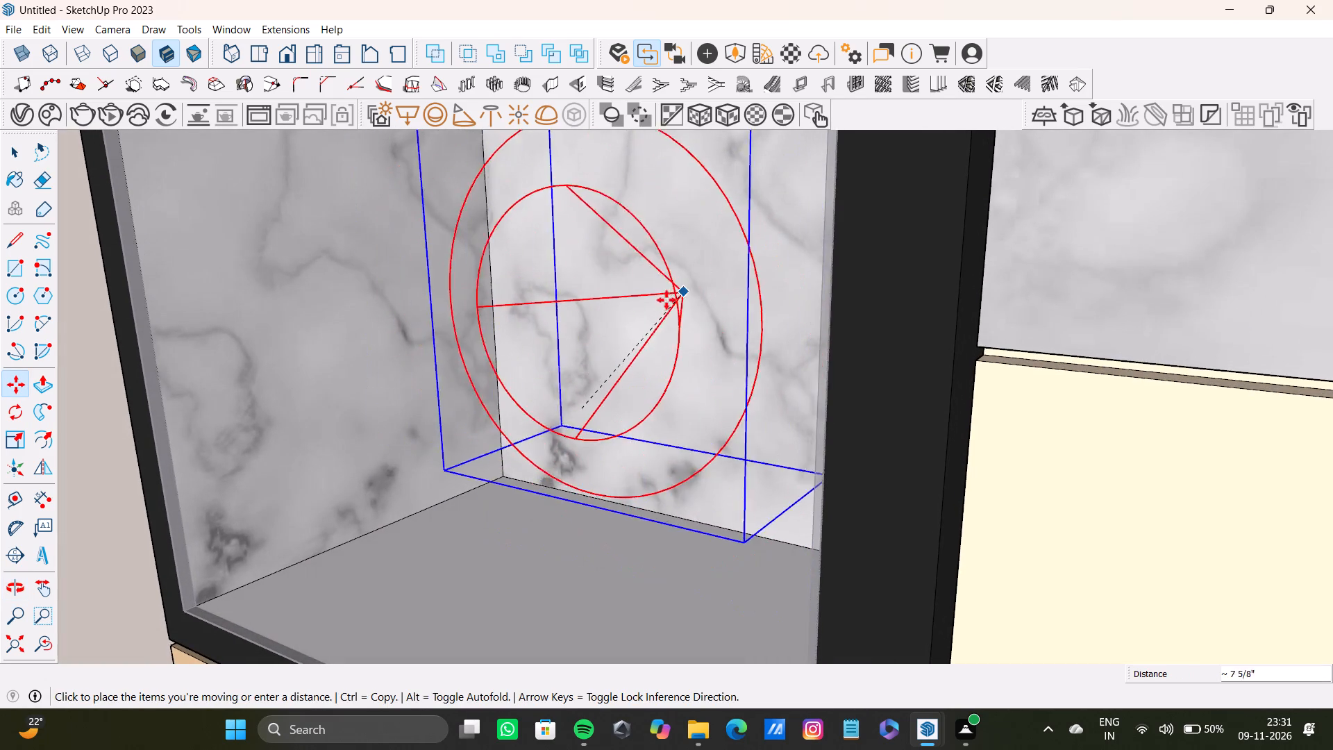
click(694, 306)
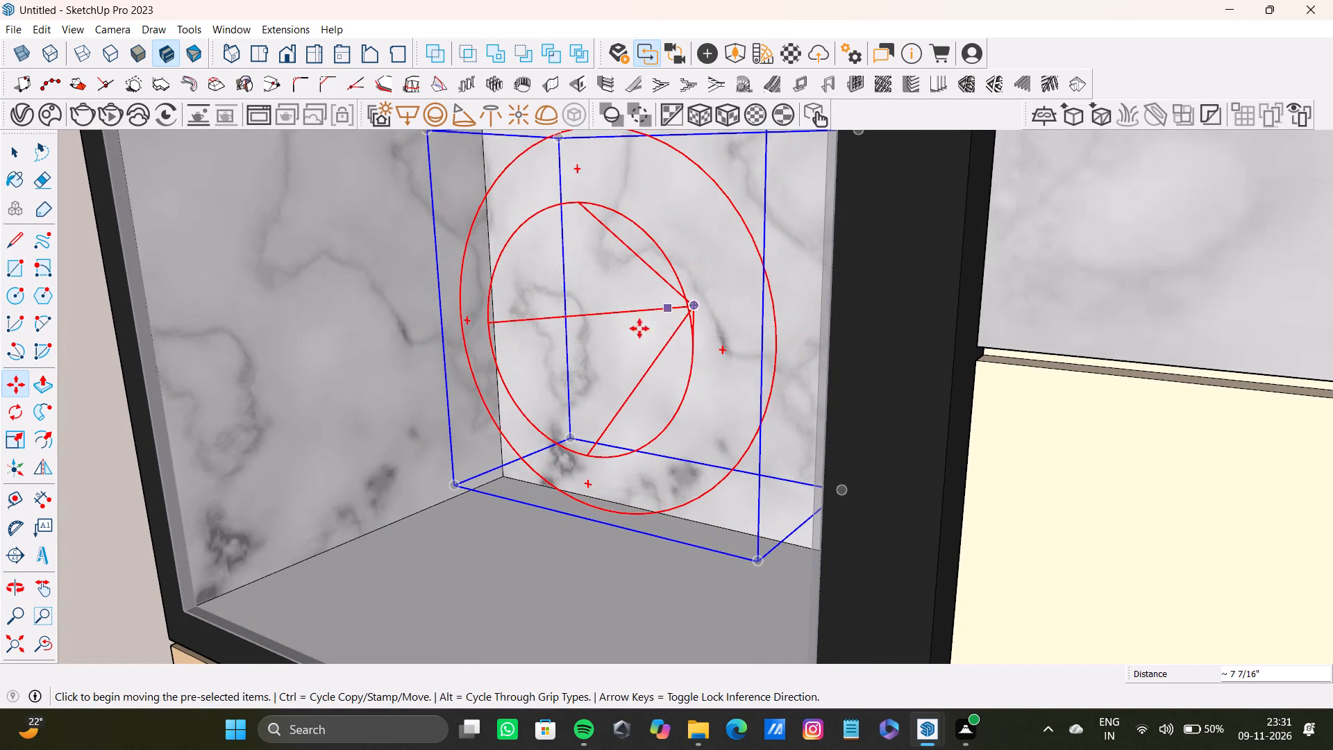
Move the spot light by its apex about 3/4" outward from the marble back face.
middle_drag(632, 332, 600, 333)
scroll(691, 303, up, 10)
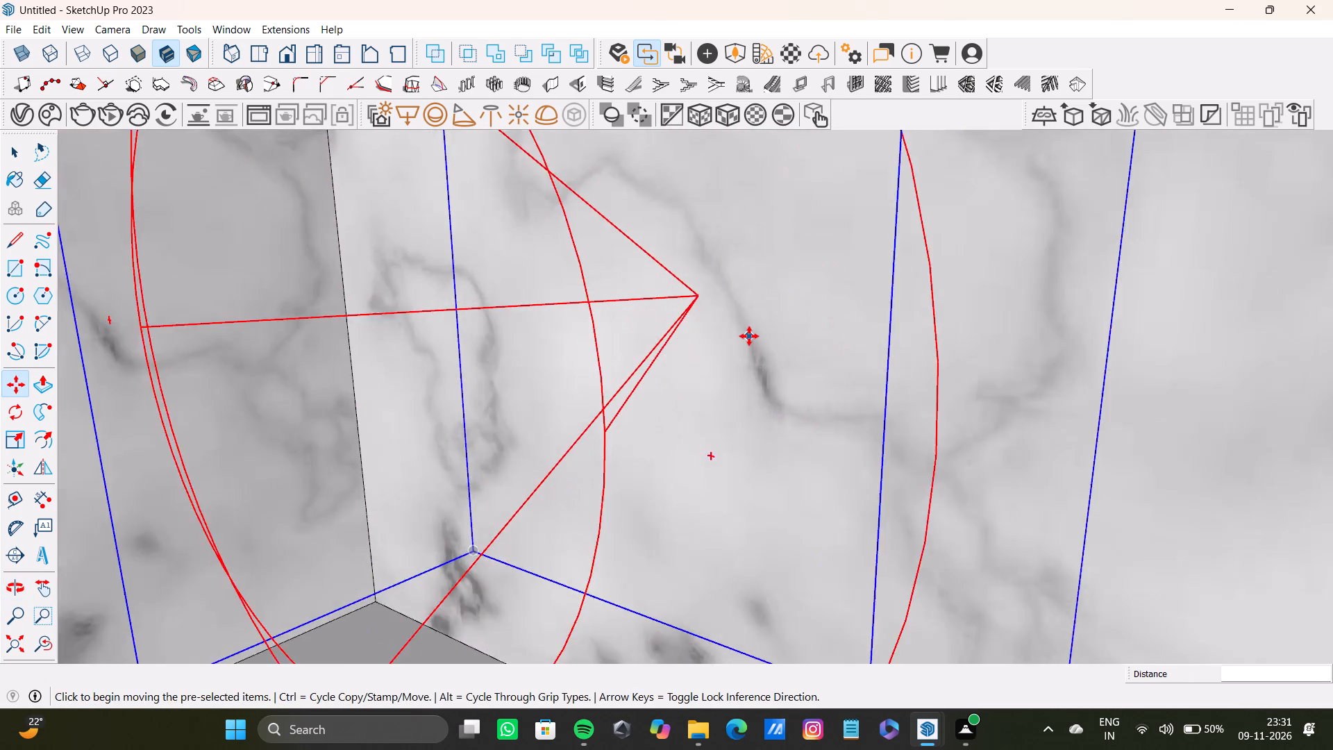
scroll(749, 336, up, 2)
middle_drag(732, 329, 659, 342)
click(684, 274)
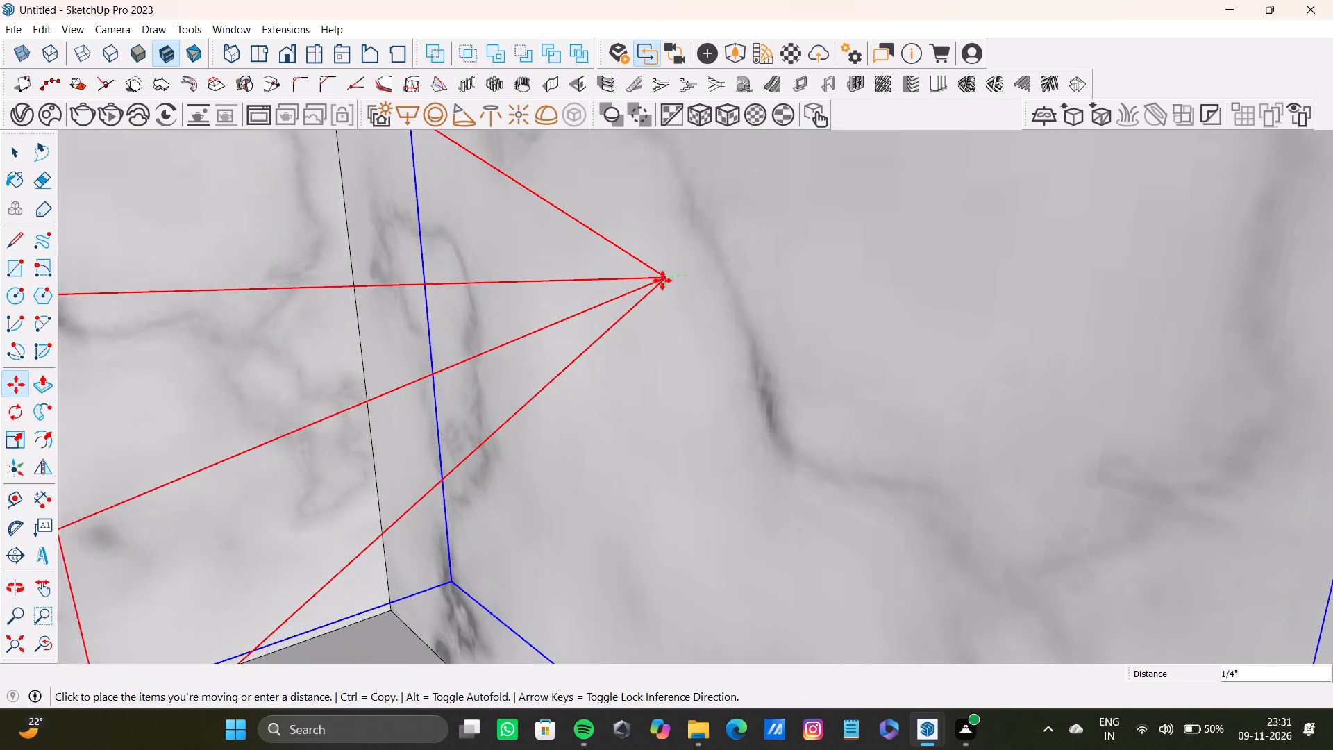
click(621, 287)
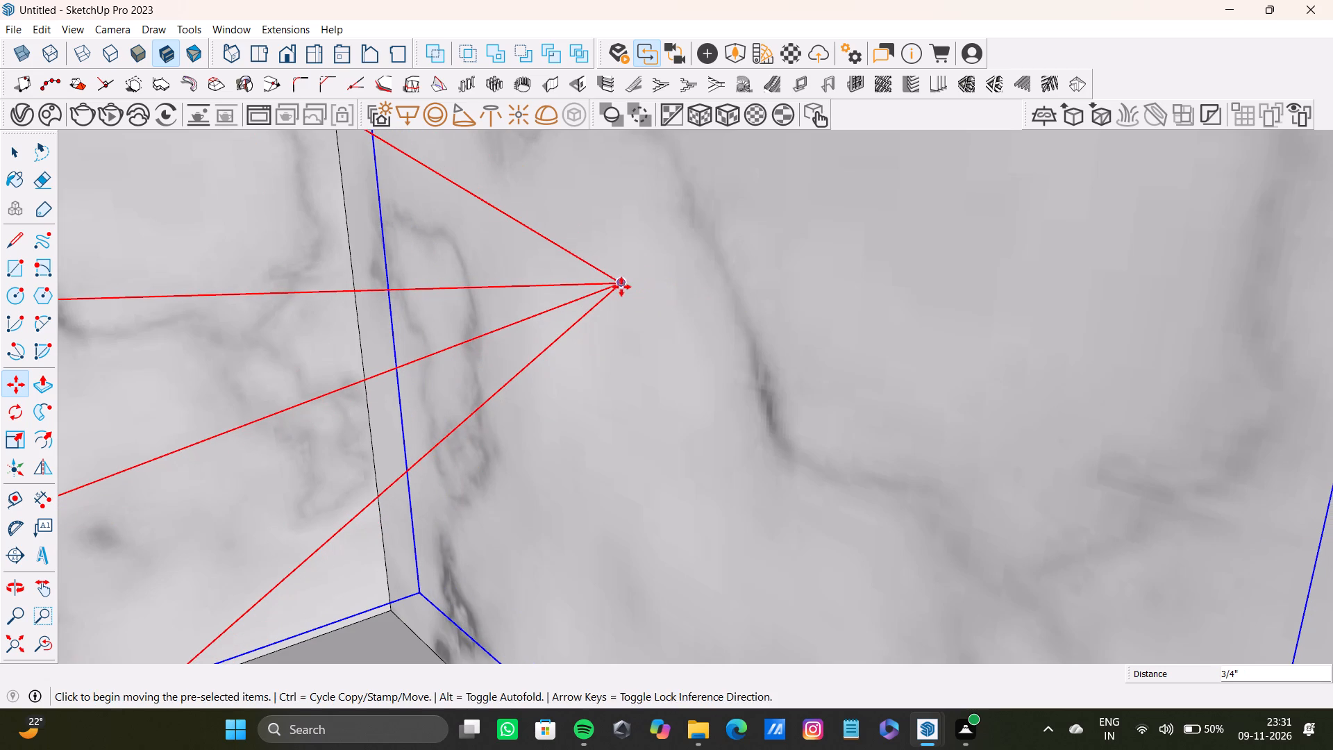
Examine the whole model from outside and bring the bedroom back into view.
scroll(628, 301, down, 3)
click(20, 652)
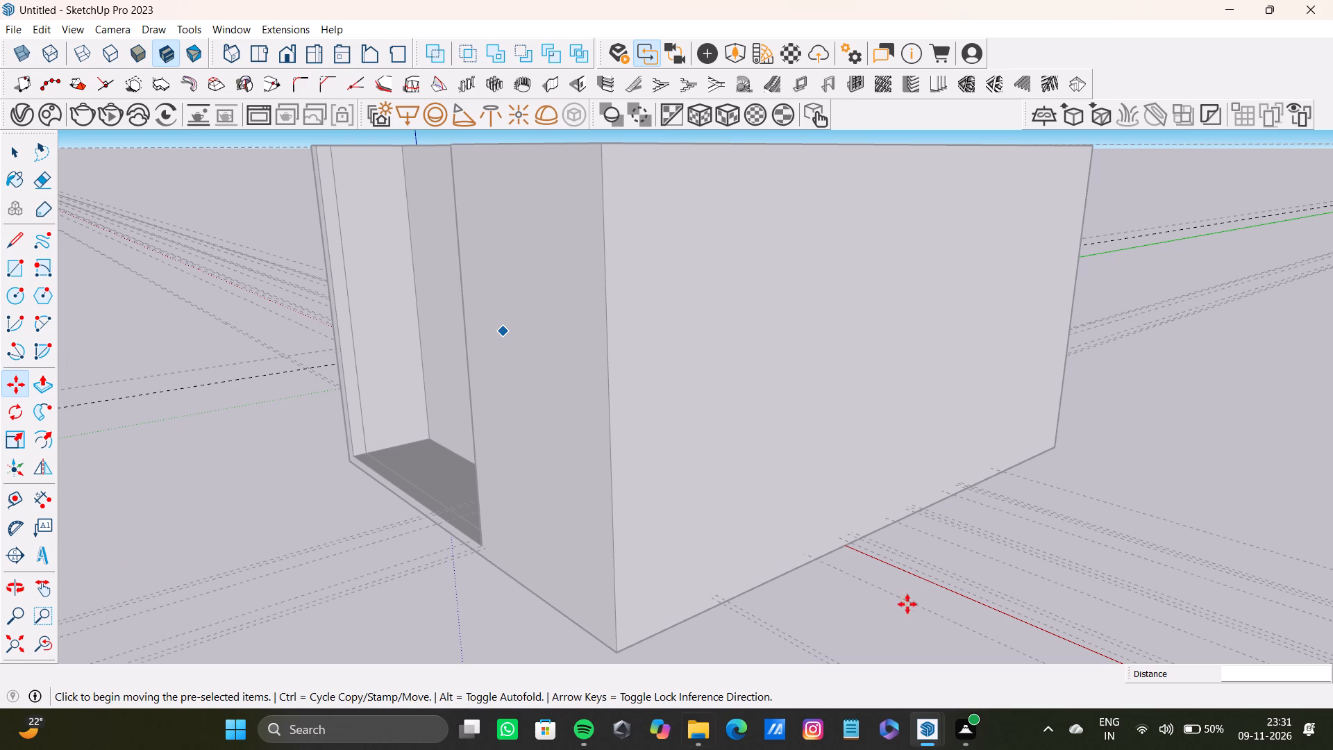
click(28, 649)
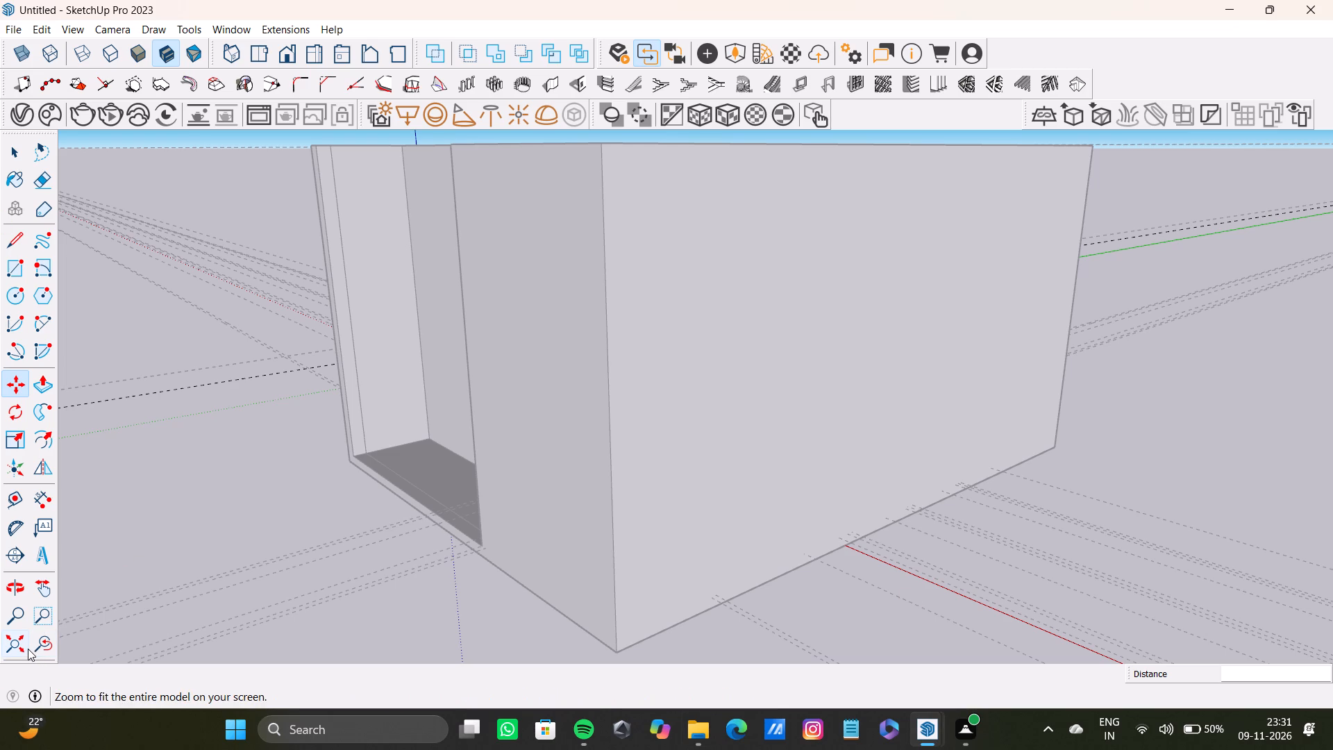
click(6, 647)
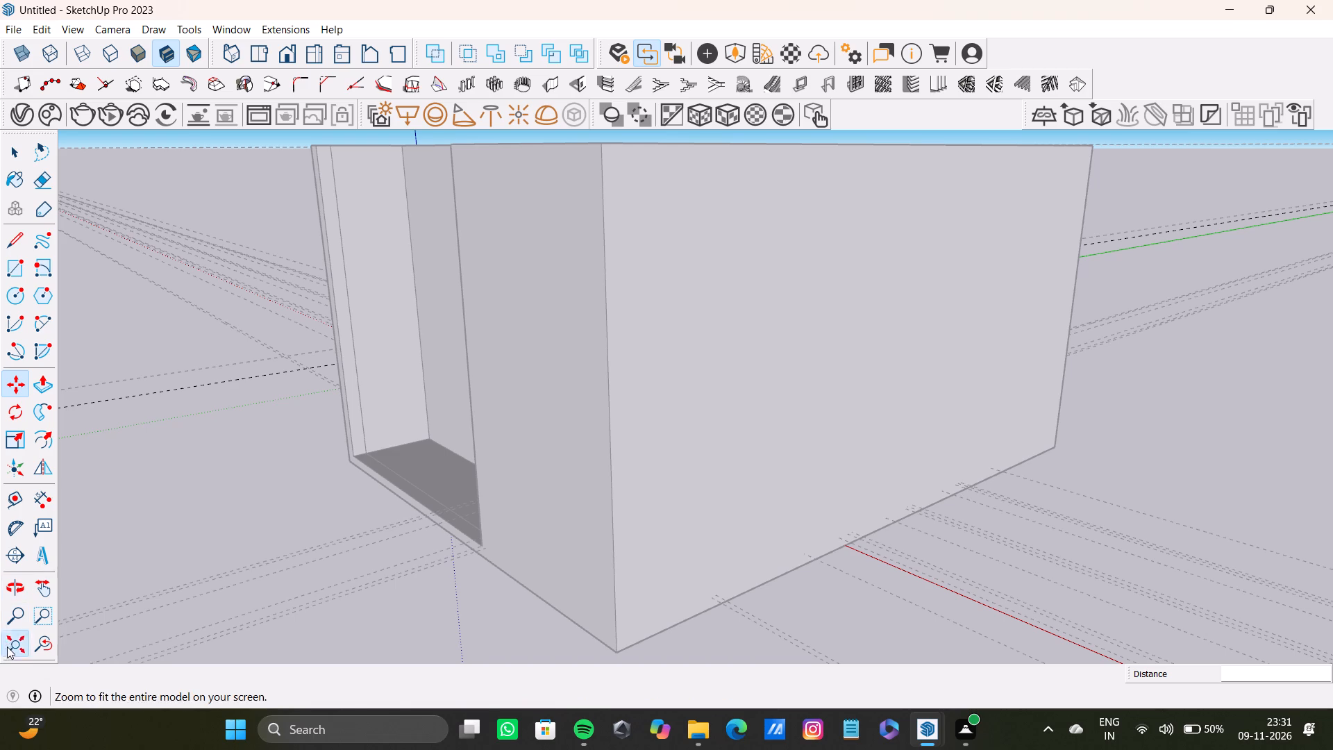
click(21, 643)
click(20, 642)
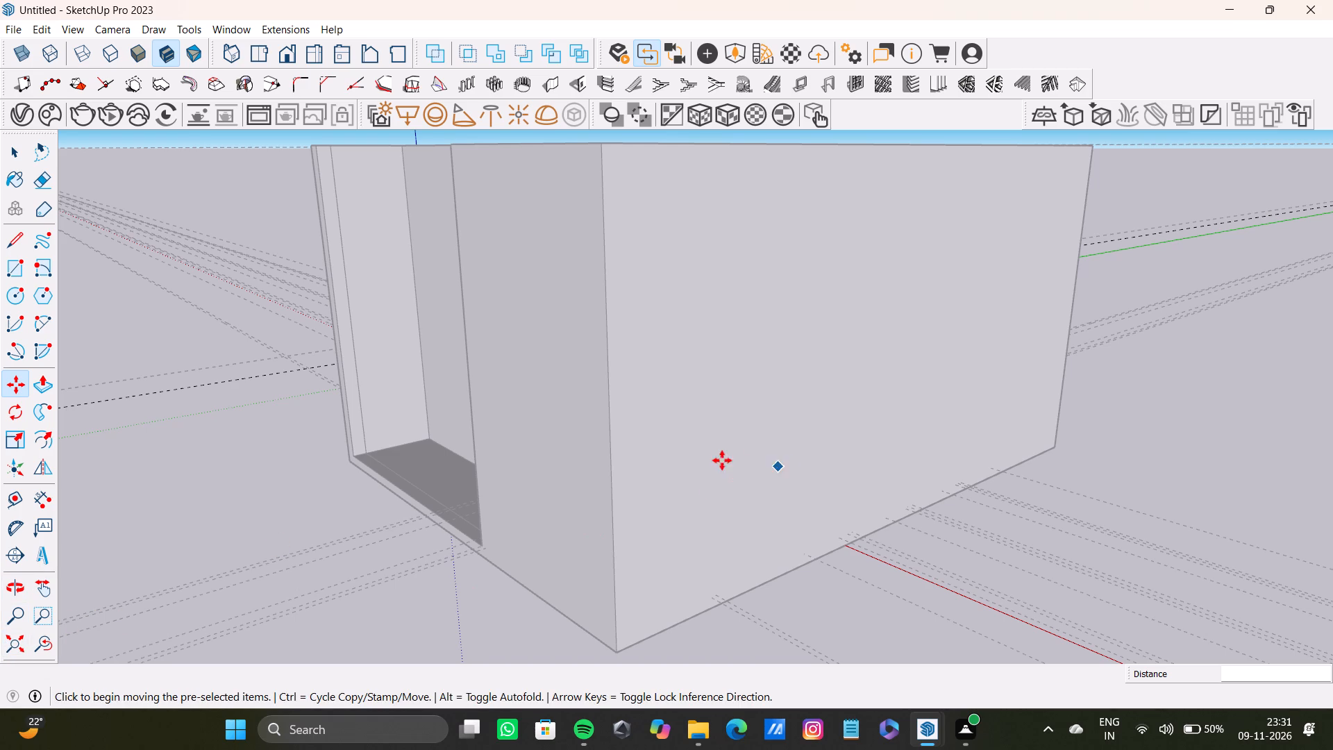
scroll(721, 460, down, 16)
middle_drag(621, 490, 1067, 515)
scroll(540, 524, up, 10)
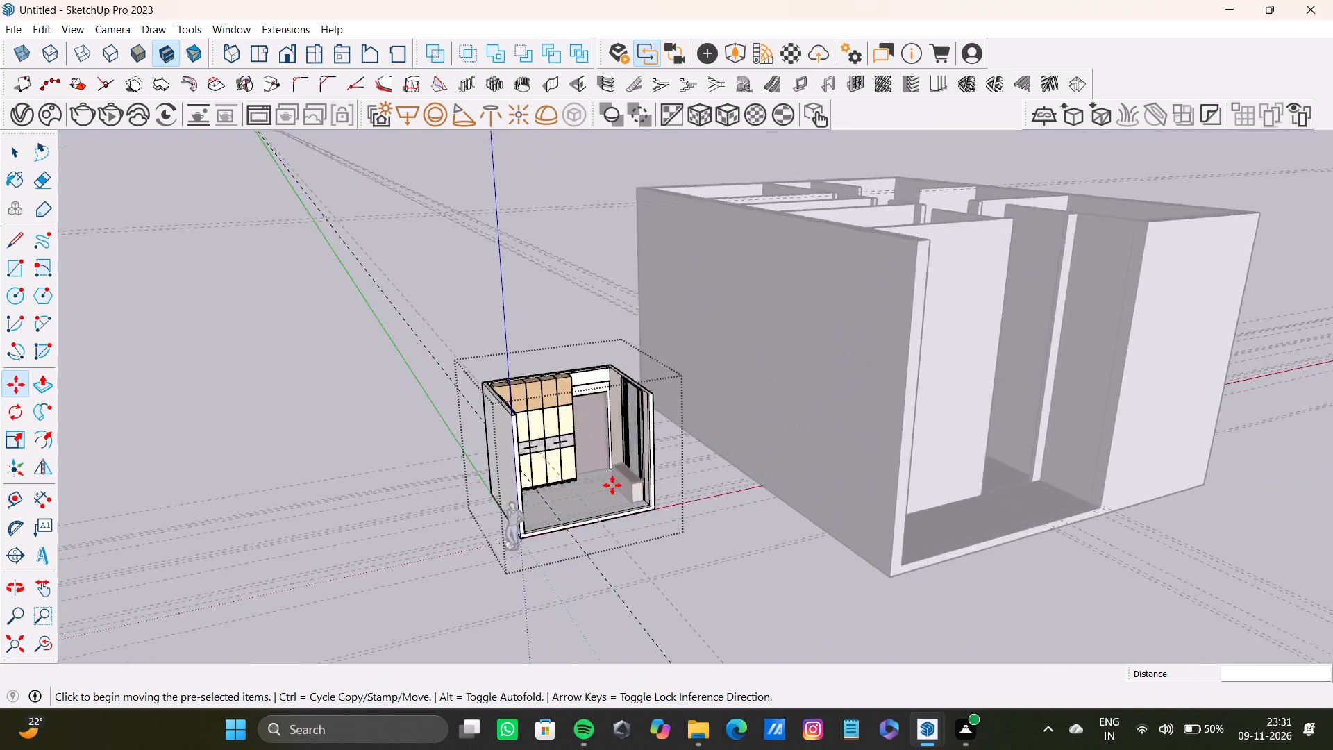
scroll(612, 485, up, 9)
middle_drag(567, 477, 421, 508)
Save the model as a SketchUp file named 9th nov in the pdfs folder on the Desktop.
key(ctrl+s)
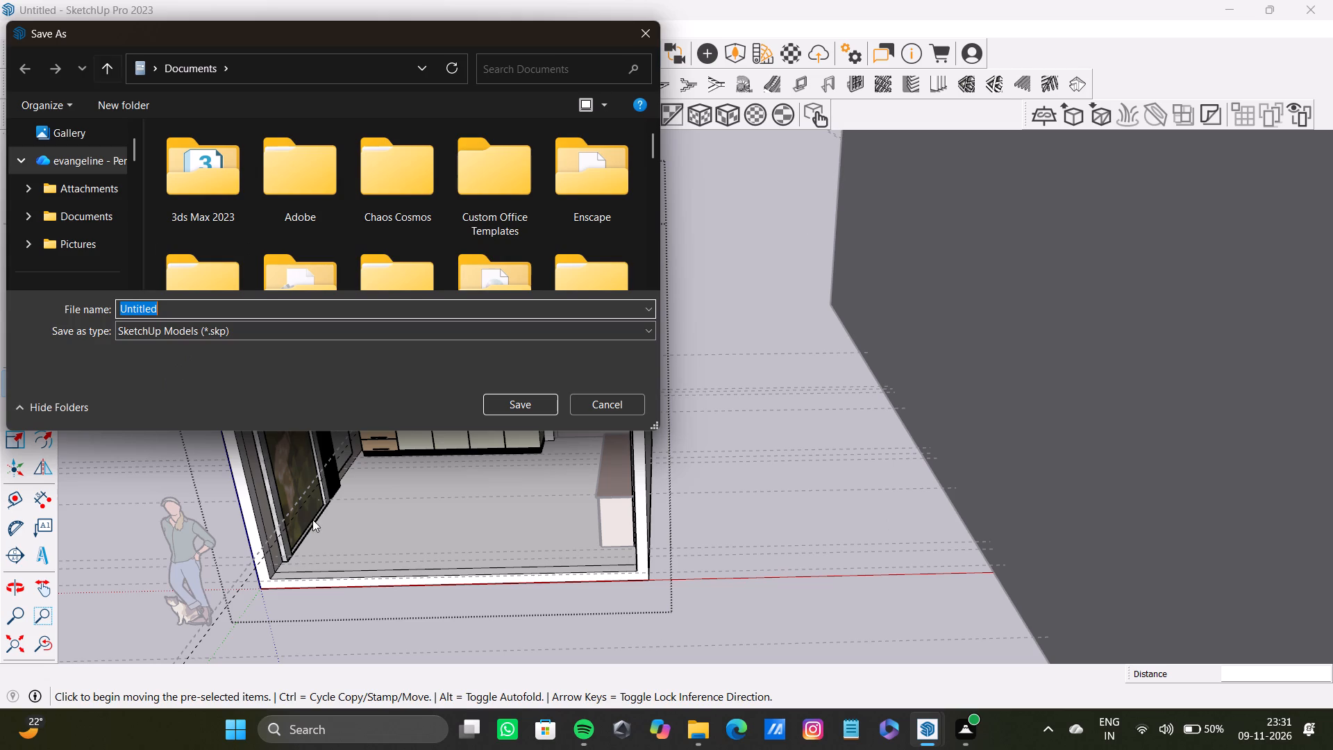
scroll(41, 174, down, 6)
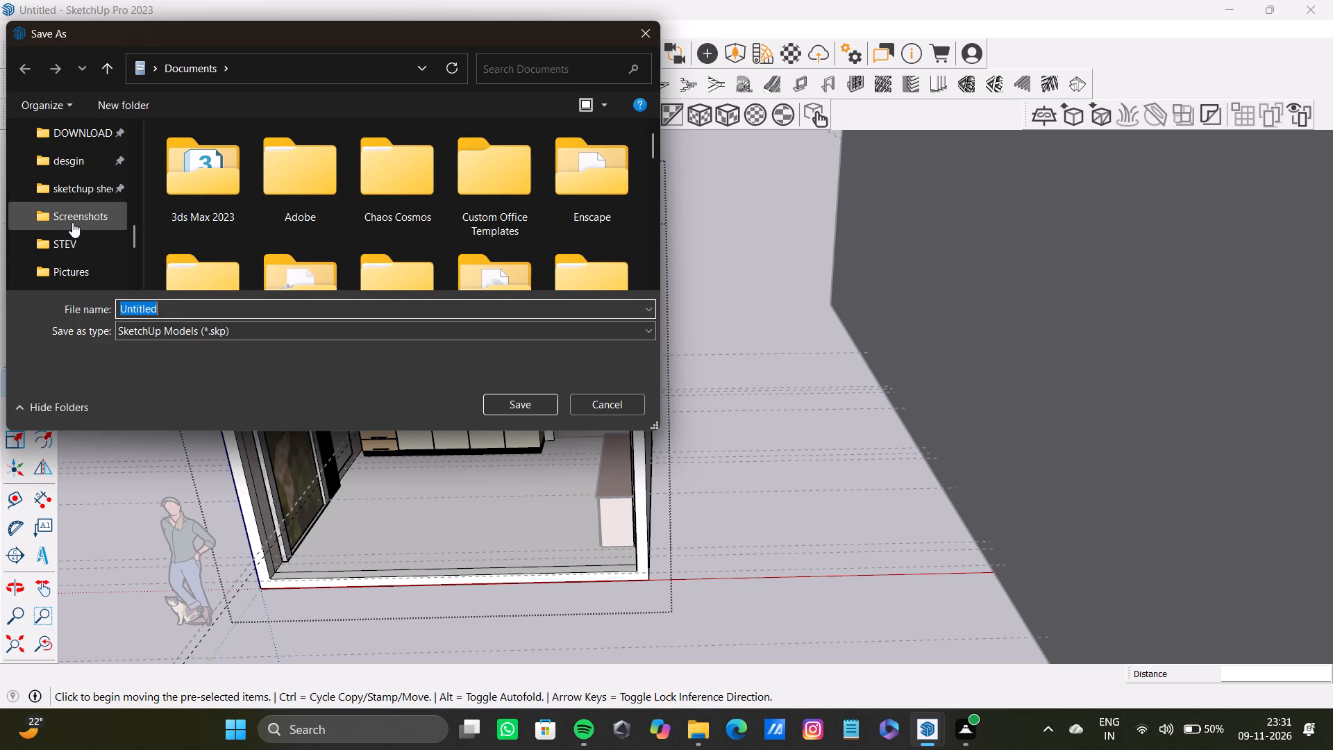
scroll(85, 244, down, 1)
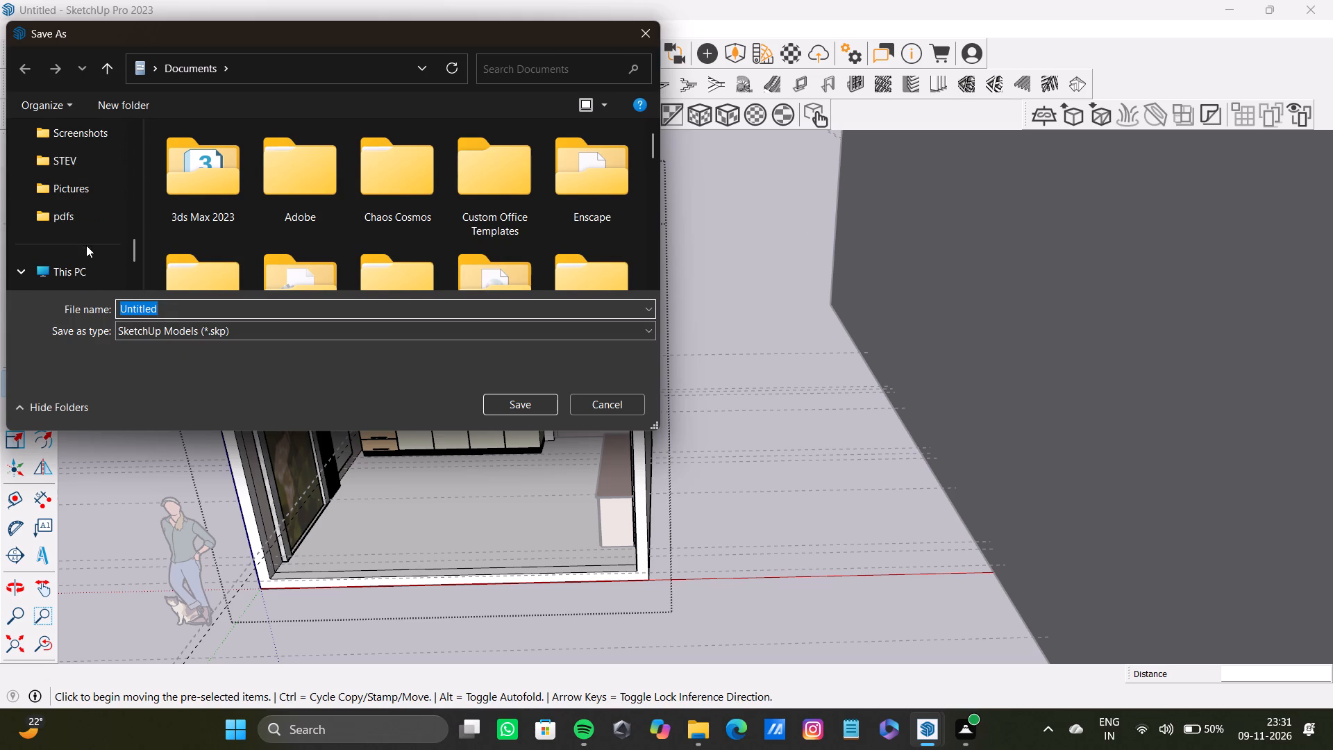
click(77, 215)
drag(170, 339, 66, 335)
key(BackSpace)
key(9)
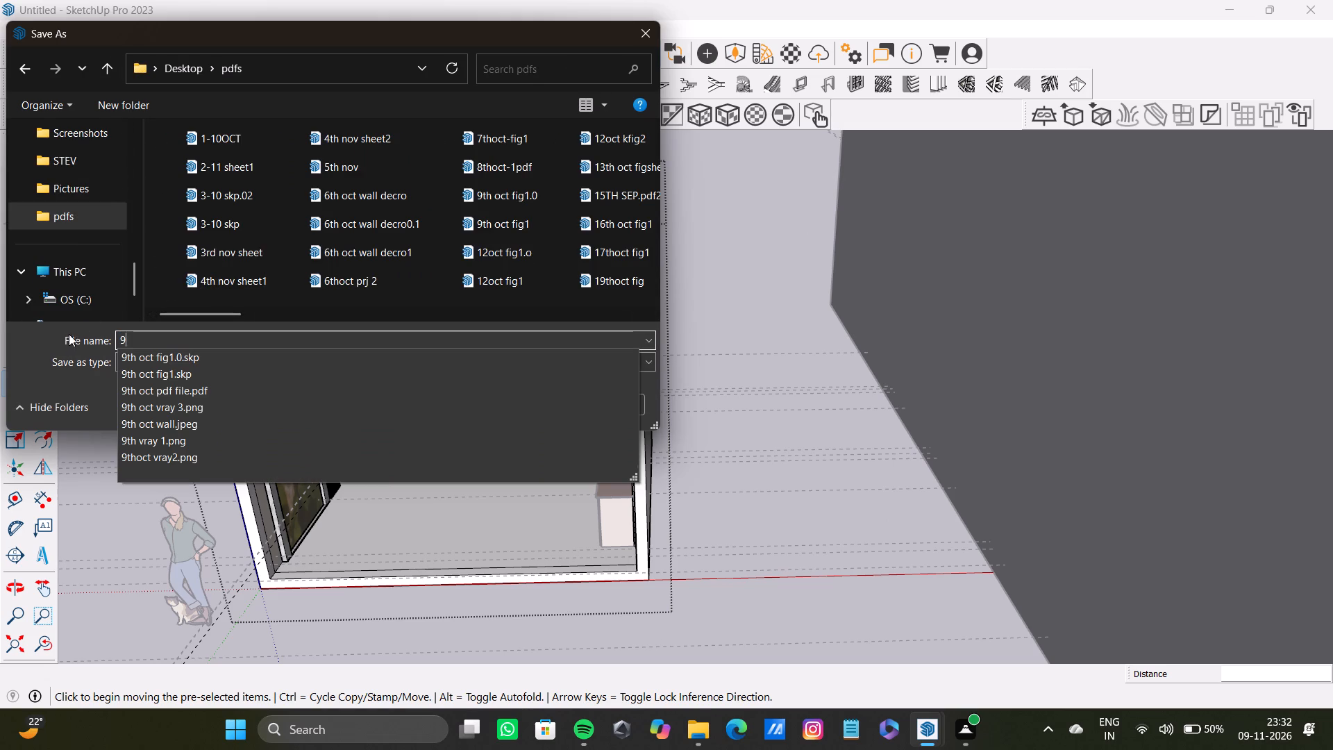
key(t)
key(h)
key(space)
text(nov)
key(space)
key(Return)
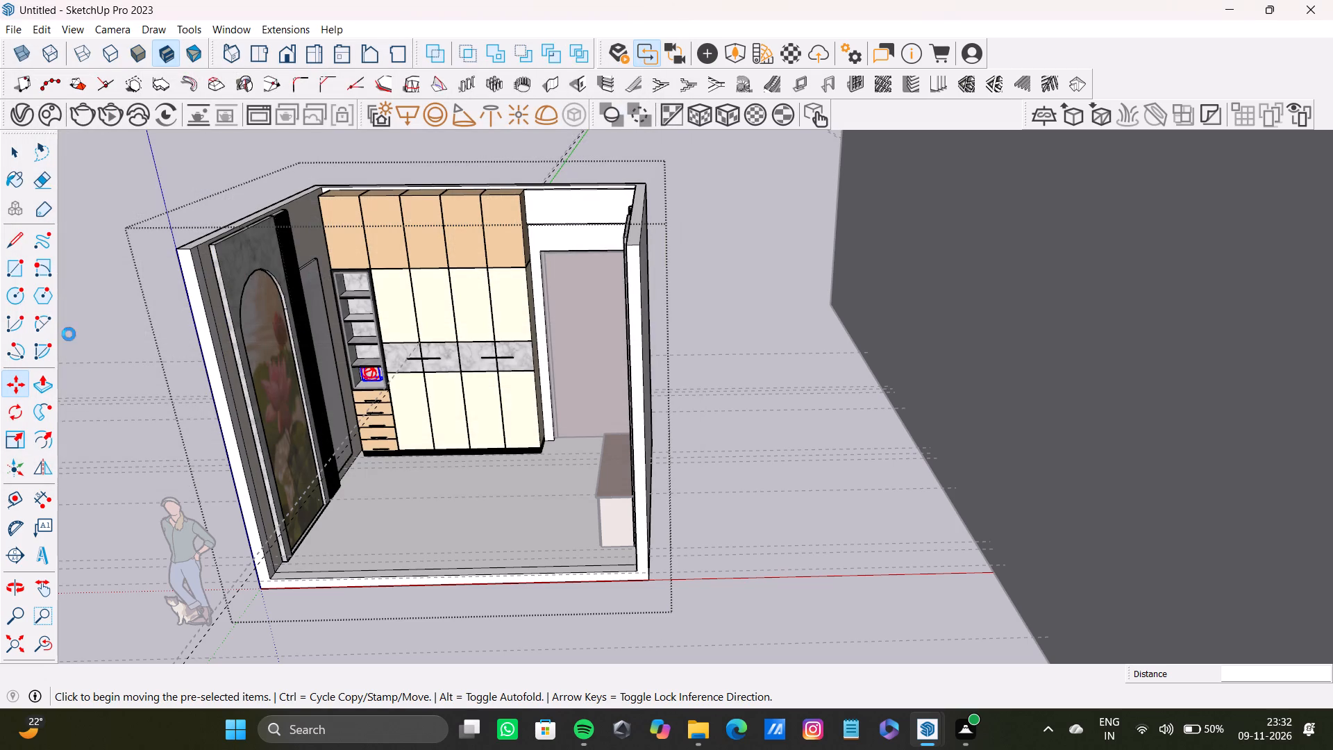
Copy the bottom compartment's spot light about 1' 15/16" straight up into the second compartment of the shelf unit.
scroll(324, 396, up, 13)
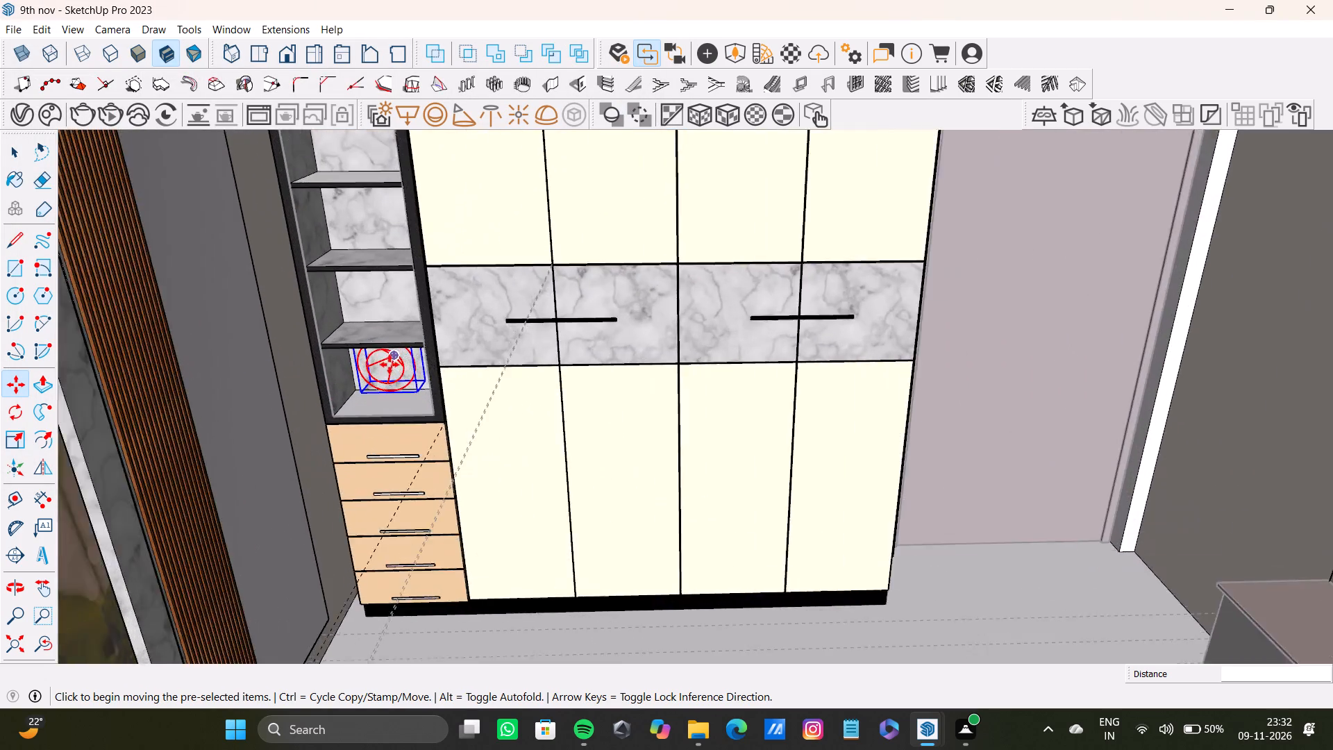
scroll(389, 365, up, 18)
middle_drag(417, 369, 319, 312)
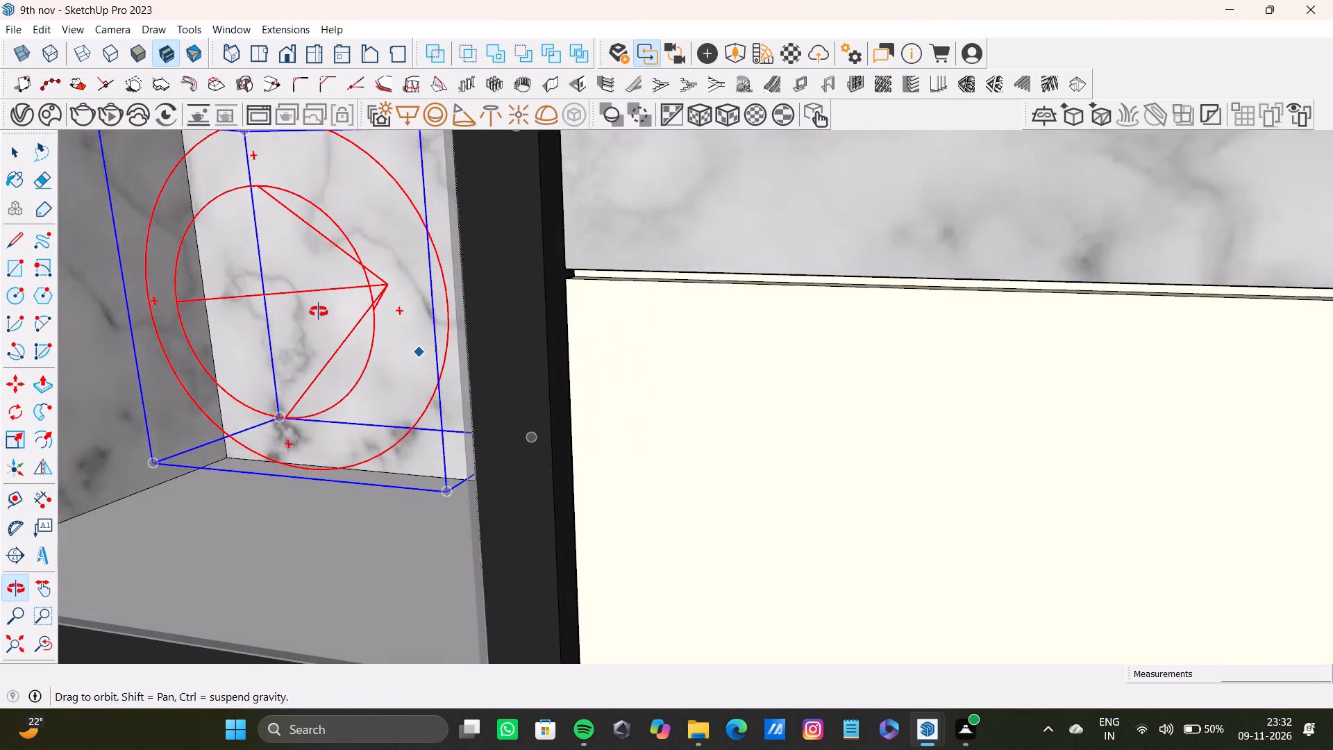
middle_drag(319, 312, 320, 324)
scroll(326, 344, down, 12)
shift+middle_drag(336, 344, 581, 417)
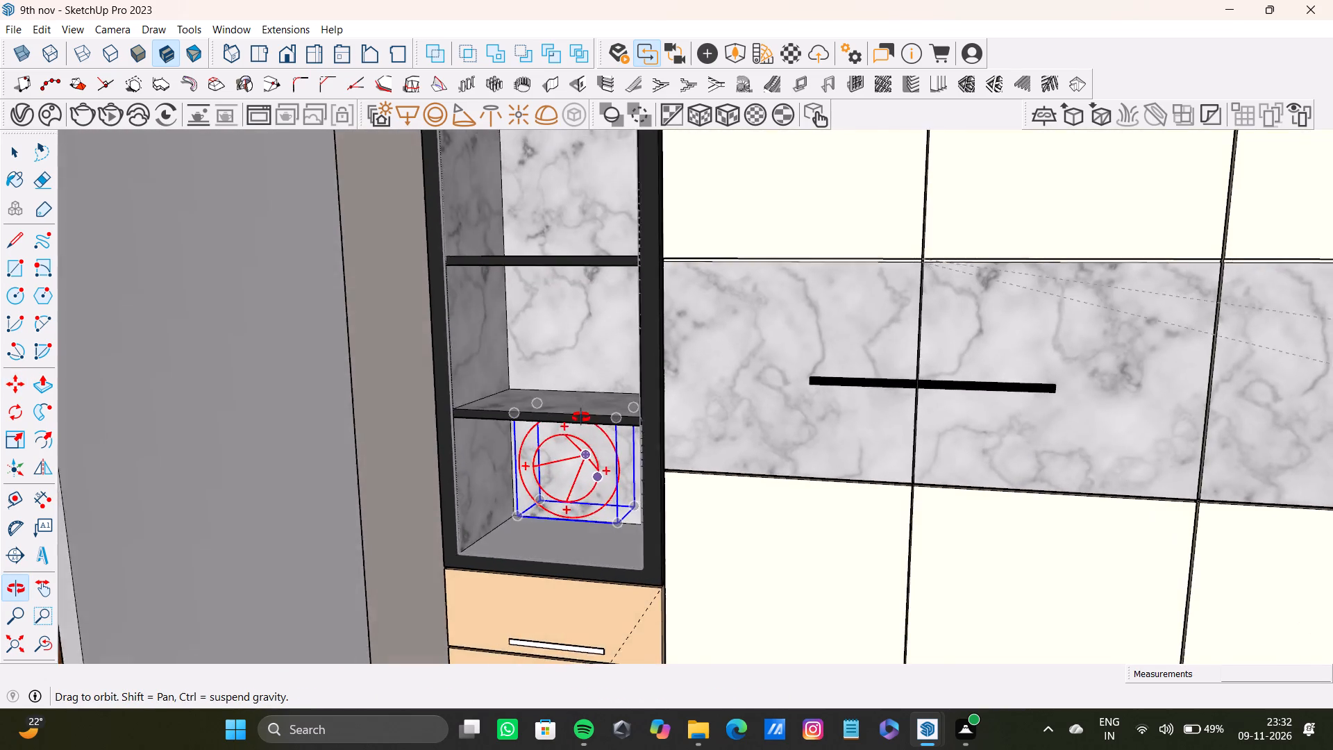
shift+middle_drag(581, 417, 584, 431)
scroll(584, 431, up, 4)
ctrl+click(624, 536)
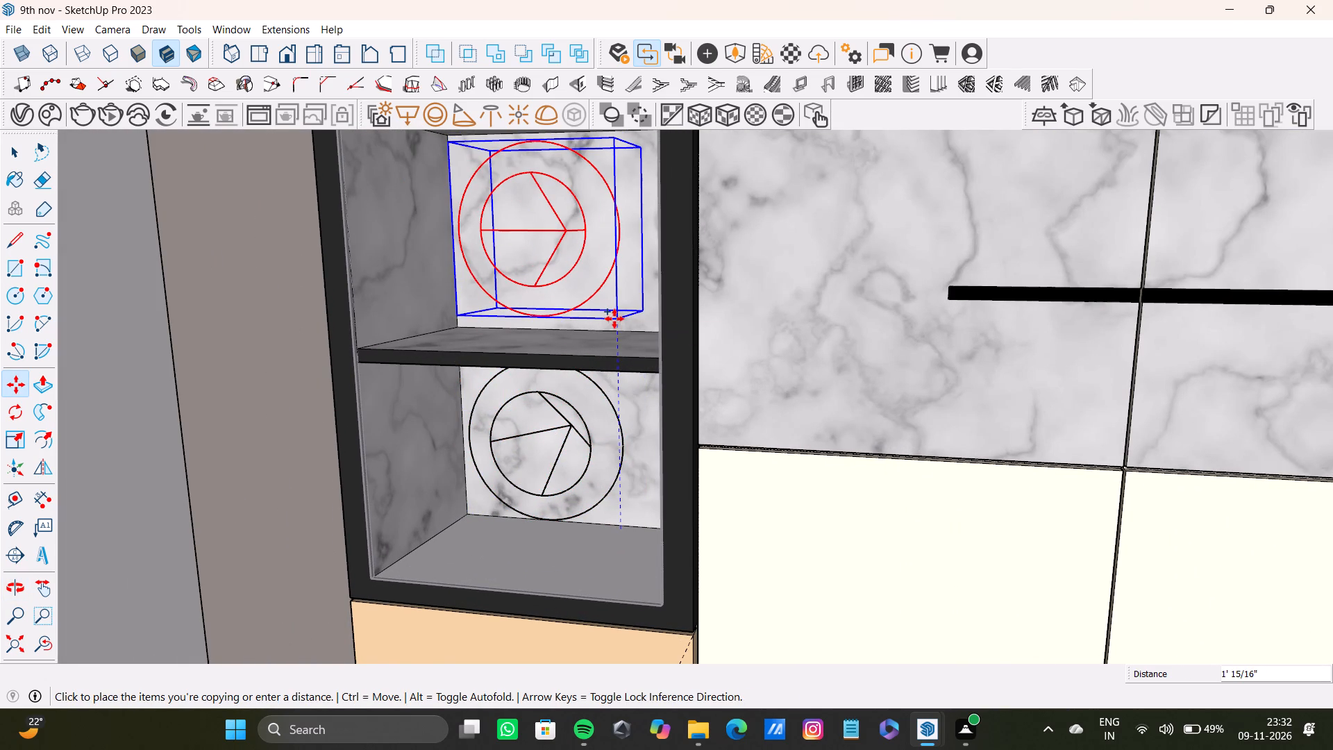
click(614, 319)
Copy the spot light from the second compartment 1' 1" straight up into the middle compartment.
ctrl+drag(613, 318, 607, 315)
scroll(629, 228, down, 2)
shift+middle_drag(619, 244, 610, 395)
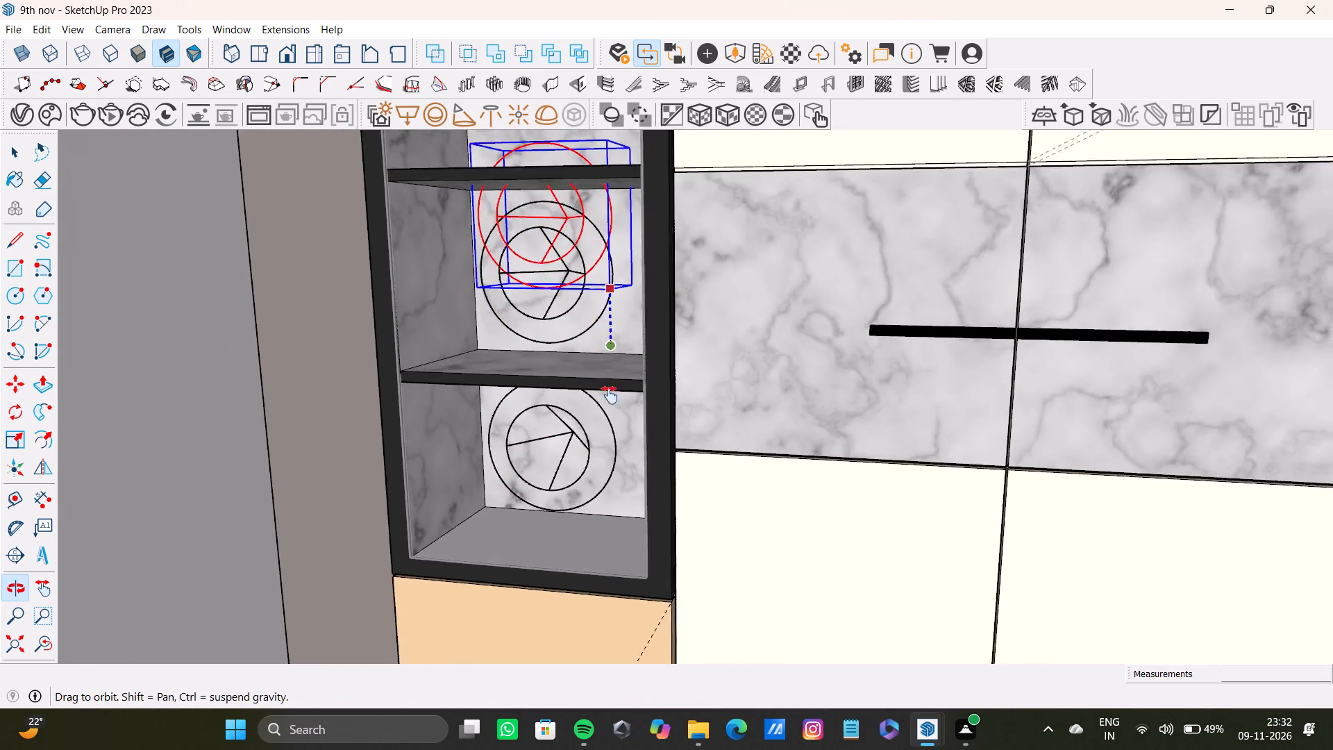
shift+middle_drag(610, 395, 590, 565)
click(593, 446)
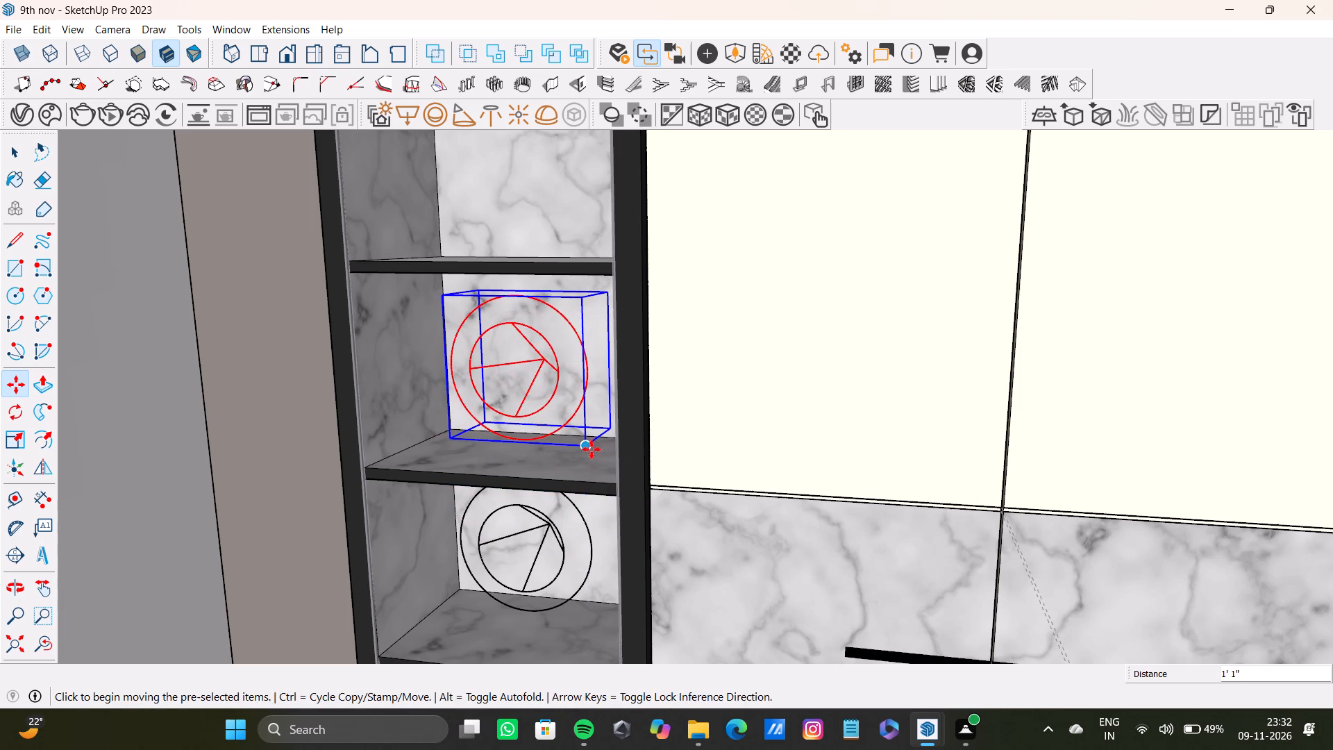
Copy the spot light from the middle compartment about 1' 1 7/16" straight up into the fourth compartment.
ctrl+click(590, 451)
shift+middle_drag(573, 260, 578, 408)
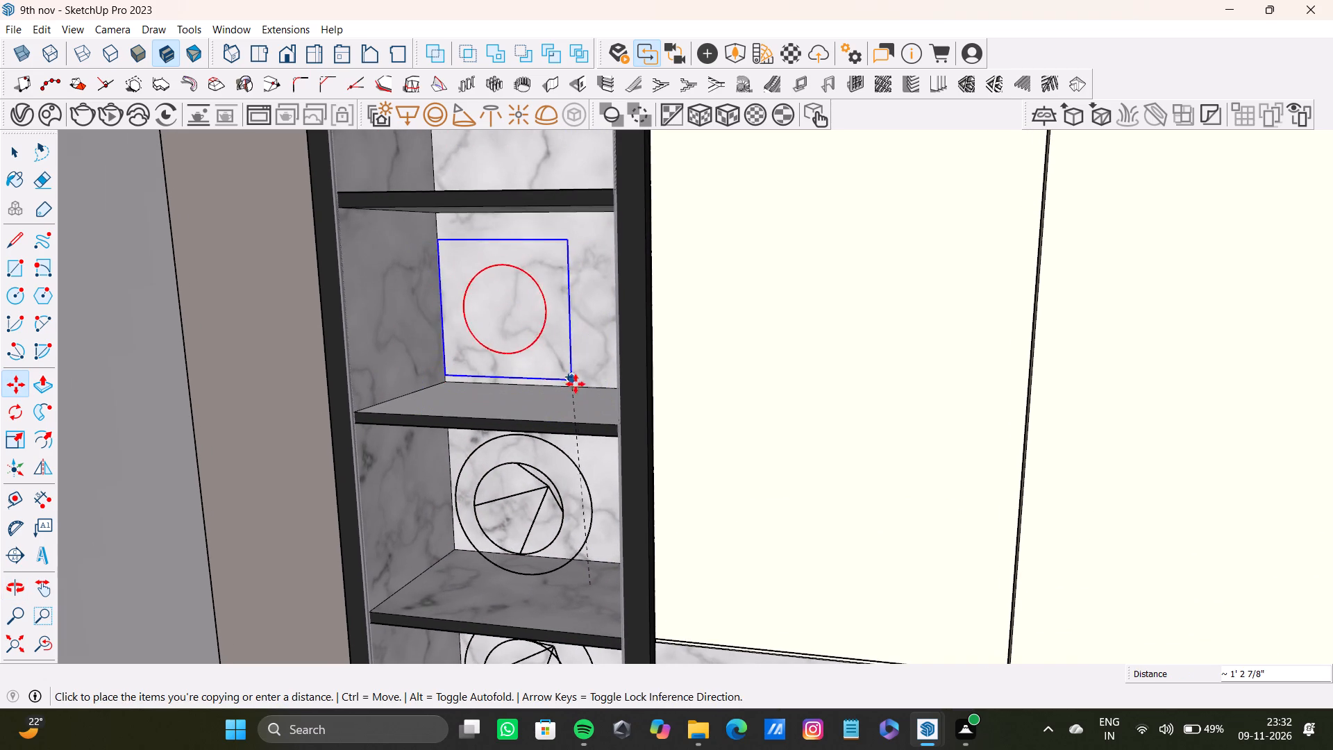
double_click(587, 393)
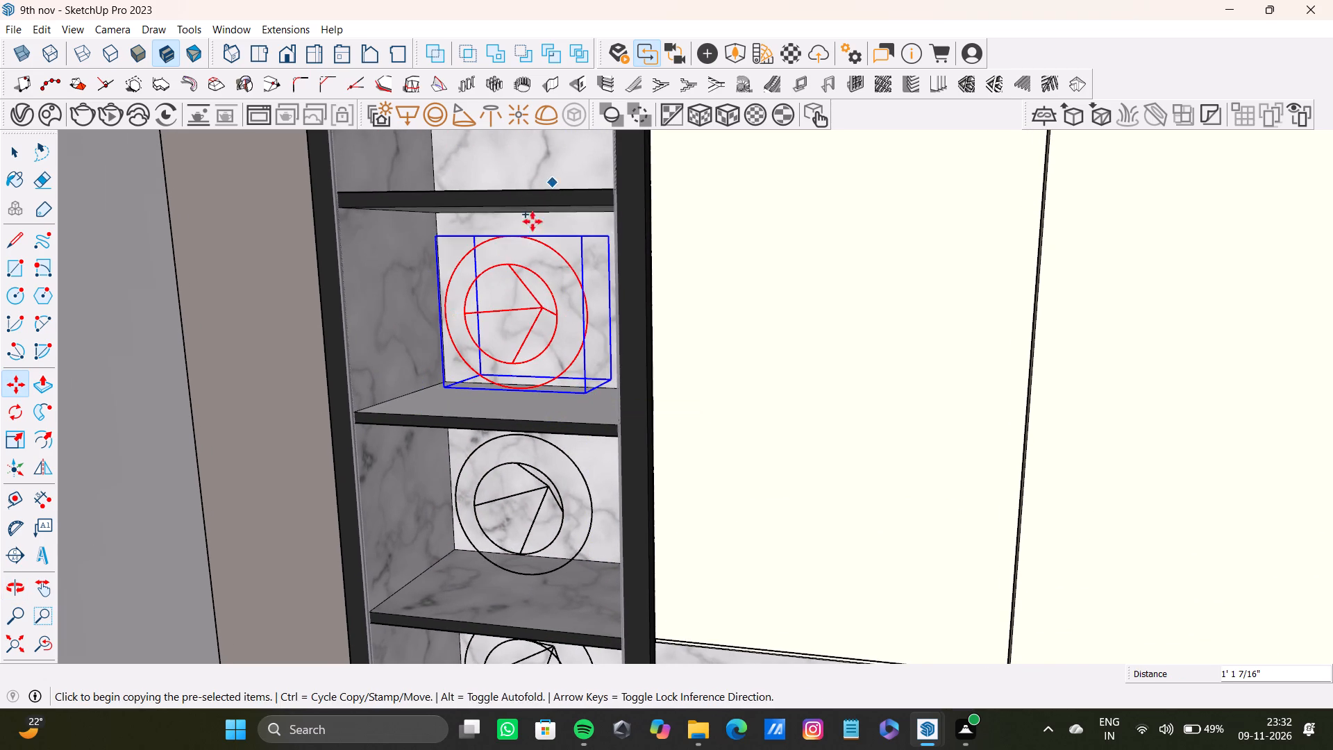
Copy the spot light from the fourth compartment about 1' 3/4" straight up into the top compartment.
drag(592, 398, 577, 394)
scroll(581, 215, down, 2)
shift+middle_drag(576, 234, 553, 453)
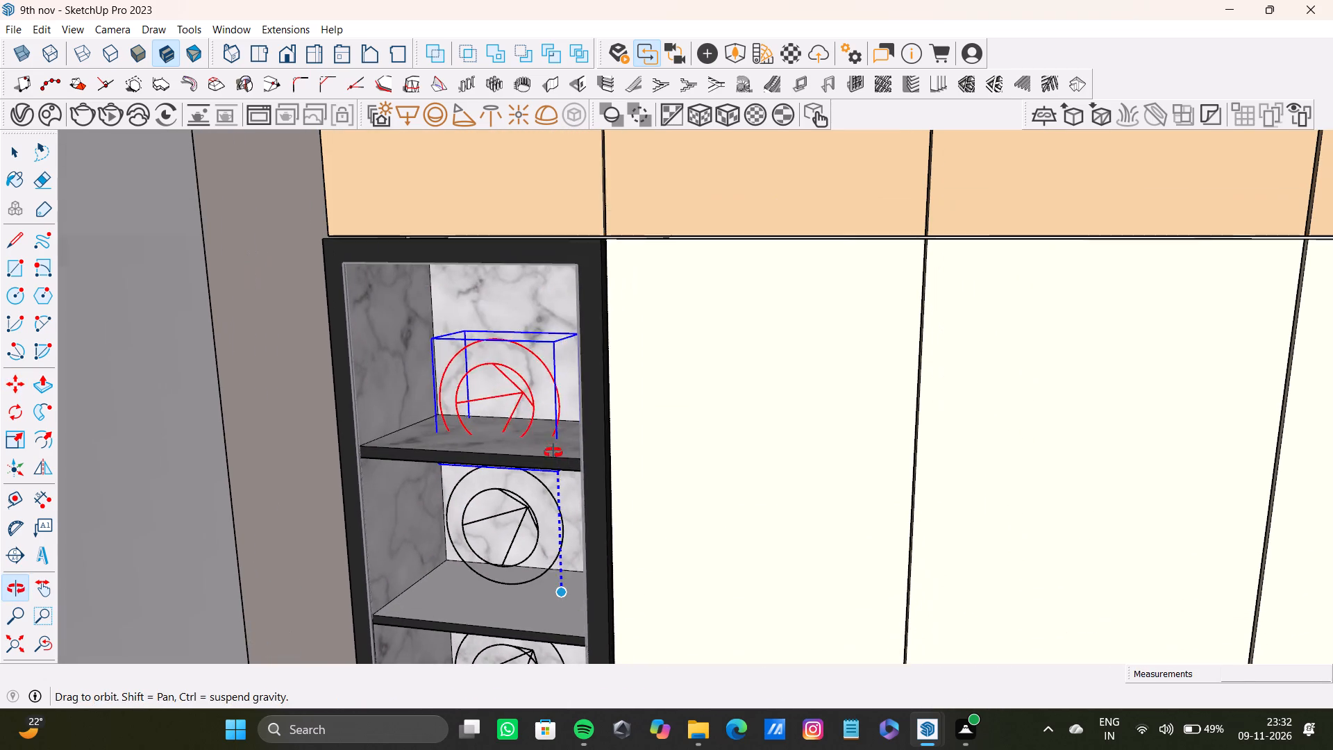
shift+middle_drag(553, 453, 554, 453)
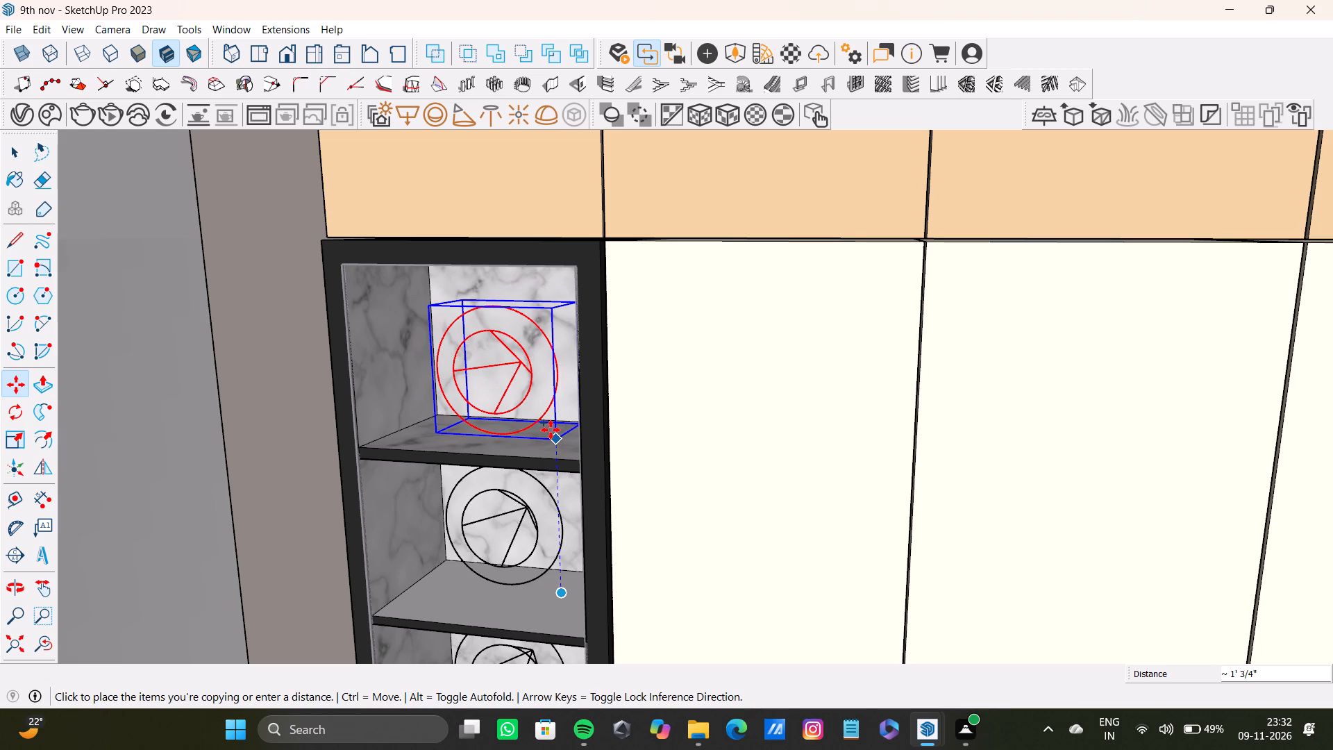
click(549, 430)
key(space)
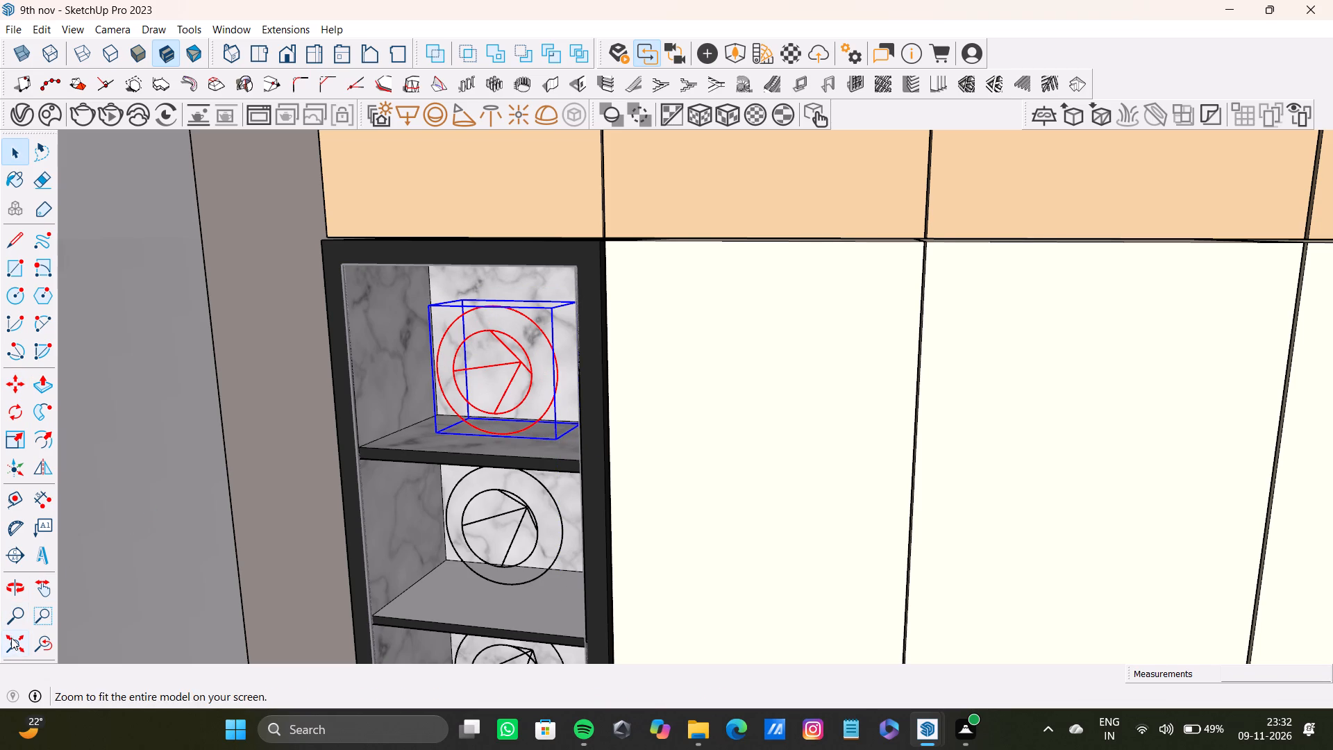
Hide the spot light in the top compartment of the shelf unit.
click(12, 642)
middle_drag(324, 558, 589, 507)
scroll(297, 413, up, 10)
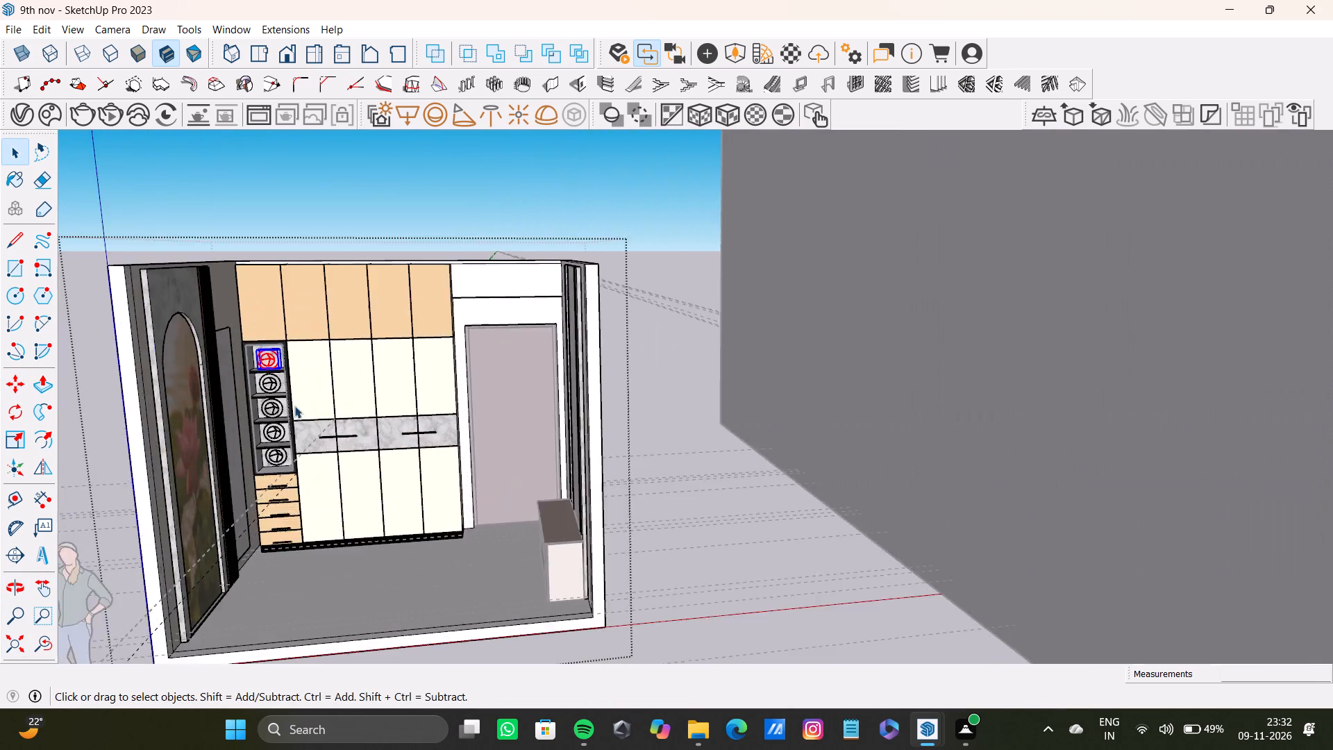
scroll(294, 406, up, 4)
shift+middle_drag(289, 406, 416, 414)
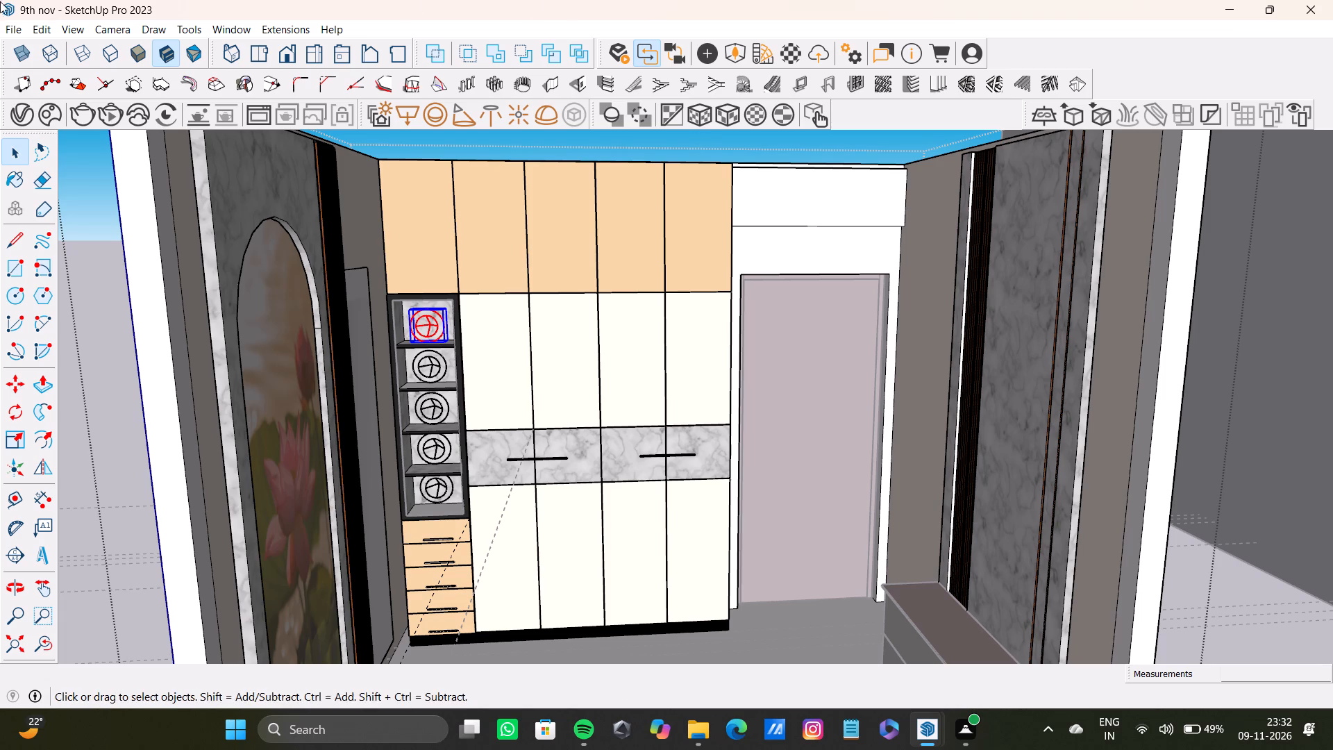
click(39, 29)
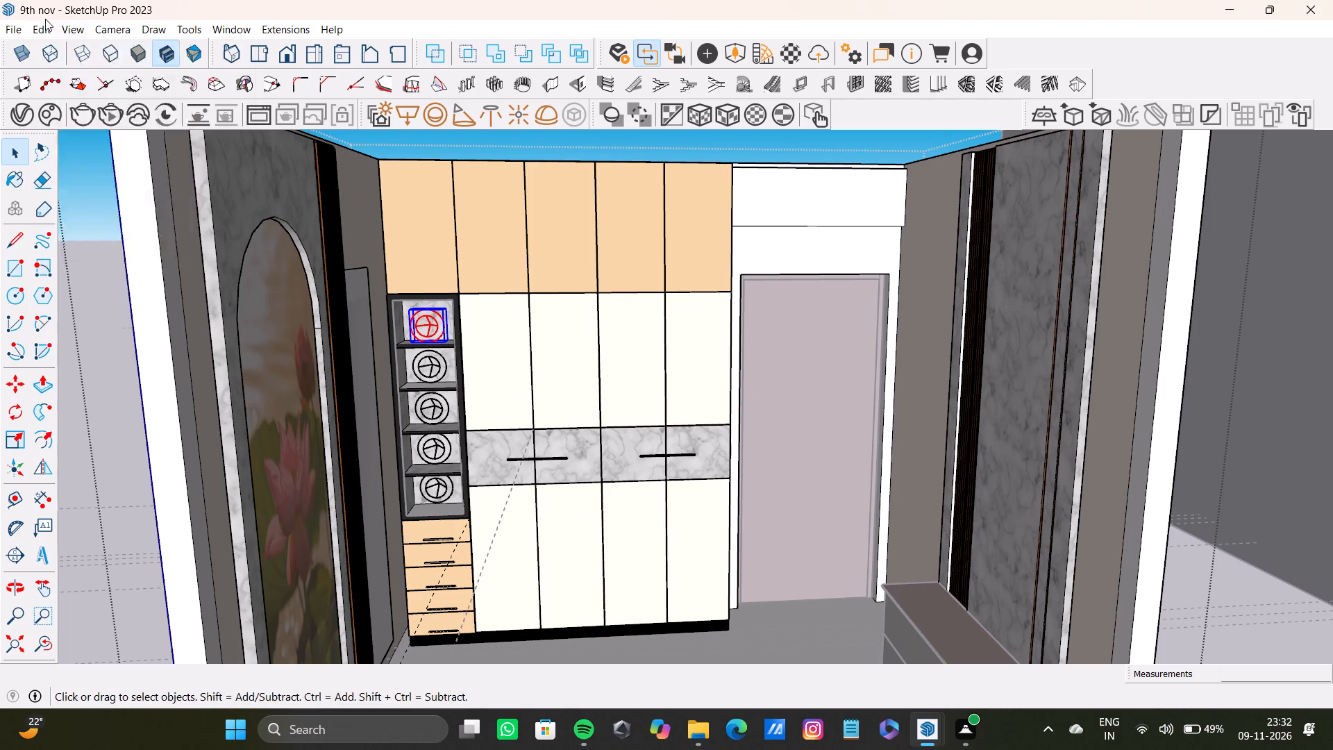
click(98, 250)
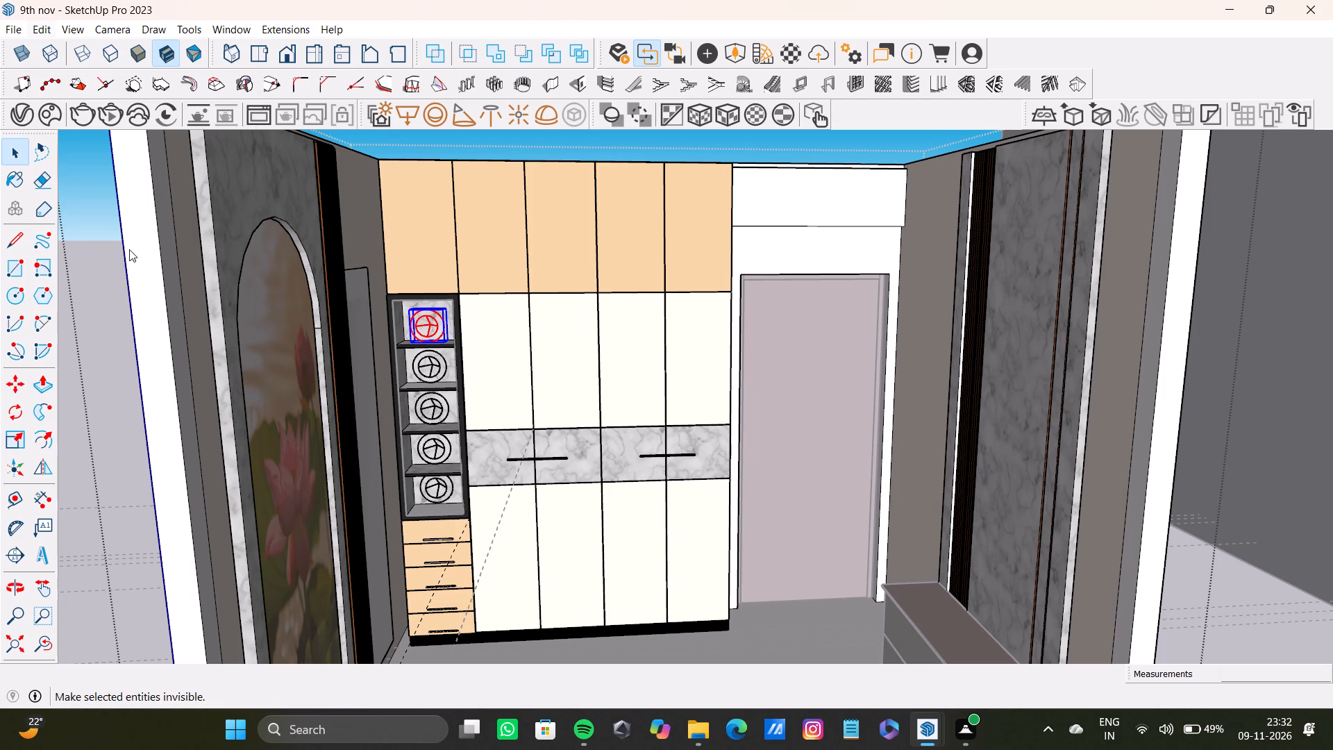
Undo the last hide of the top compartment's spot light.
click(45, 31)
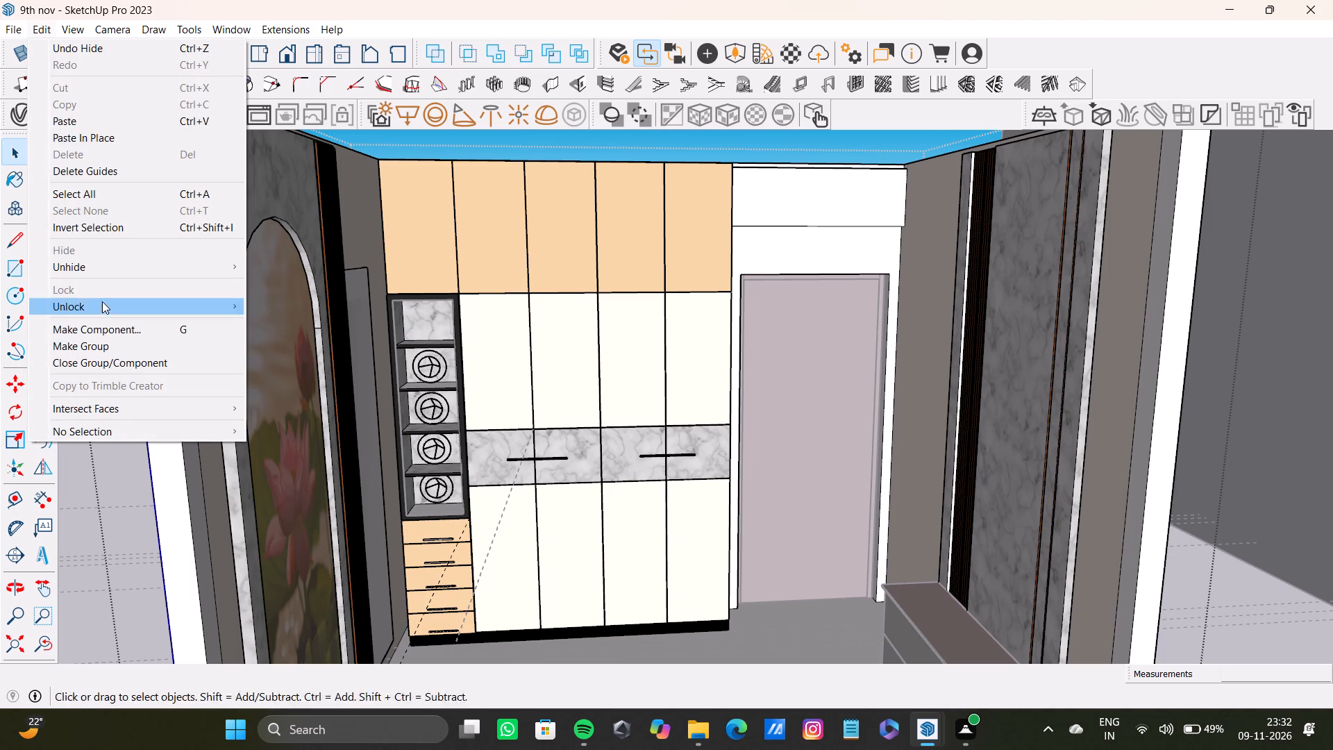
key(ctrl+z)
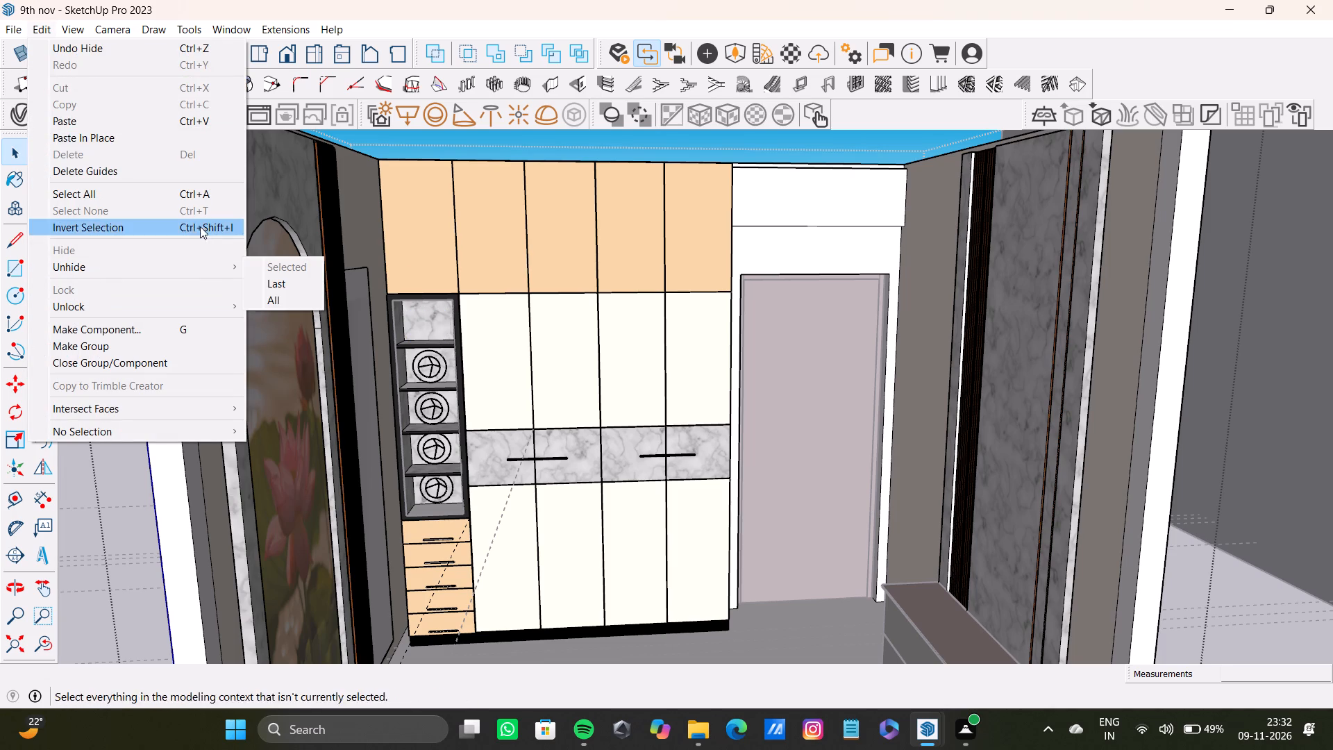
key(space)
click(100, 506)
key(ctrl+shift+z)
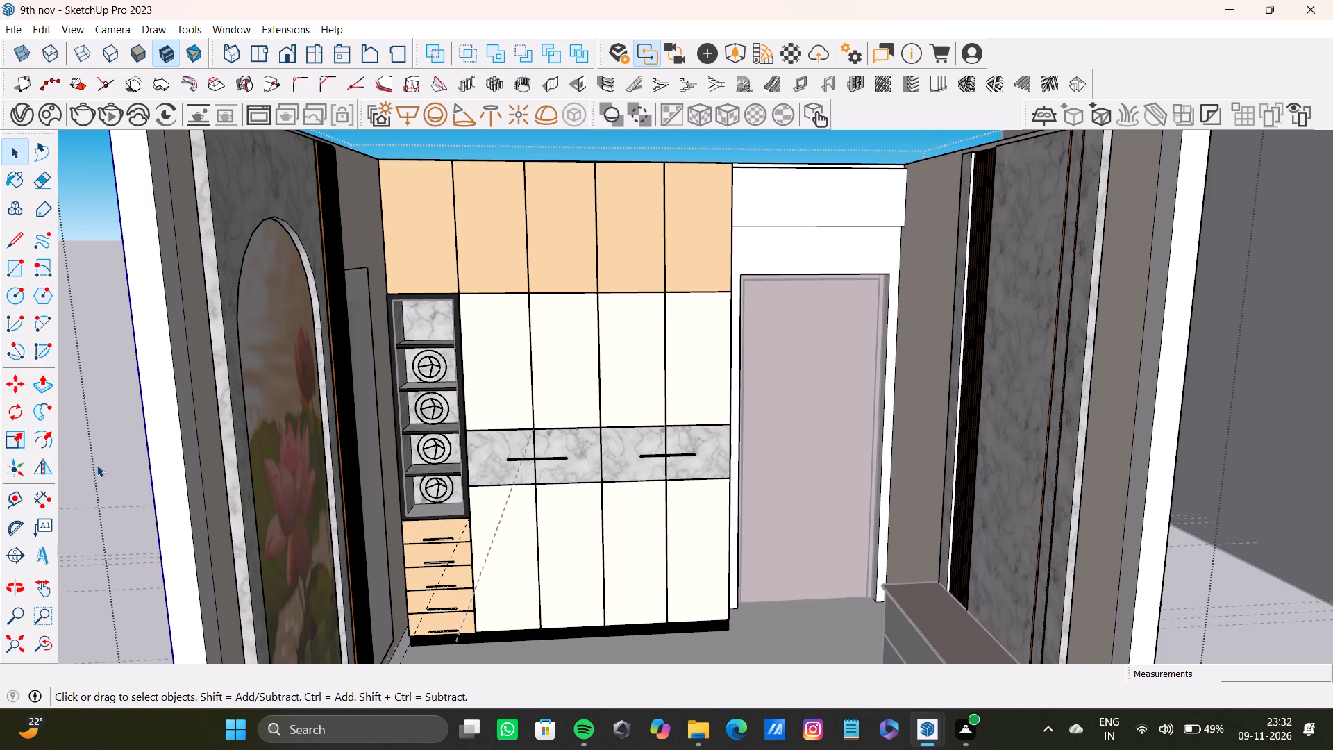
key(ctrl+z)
Unhide all hidden objects in the current editing context.
click(44, 26)
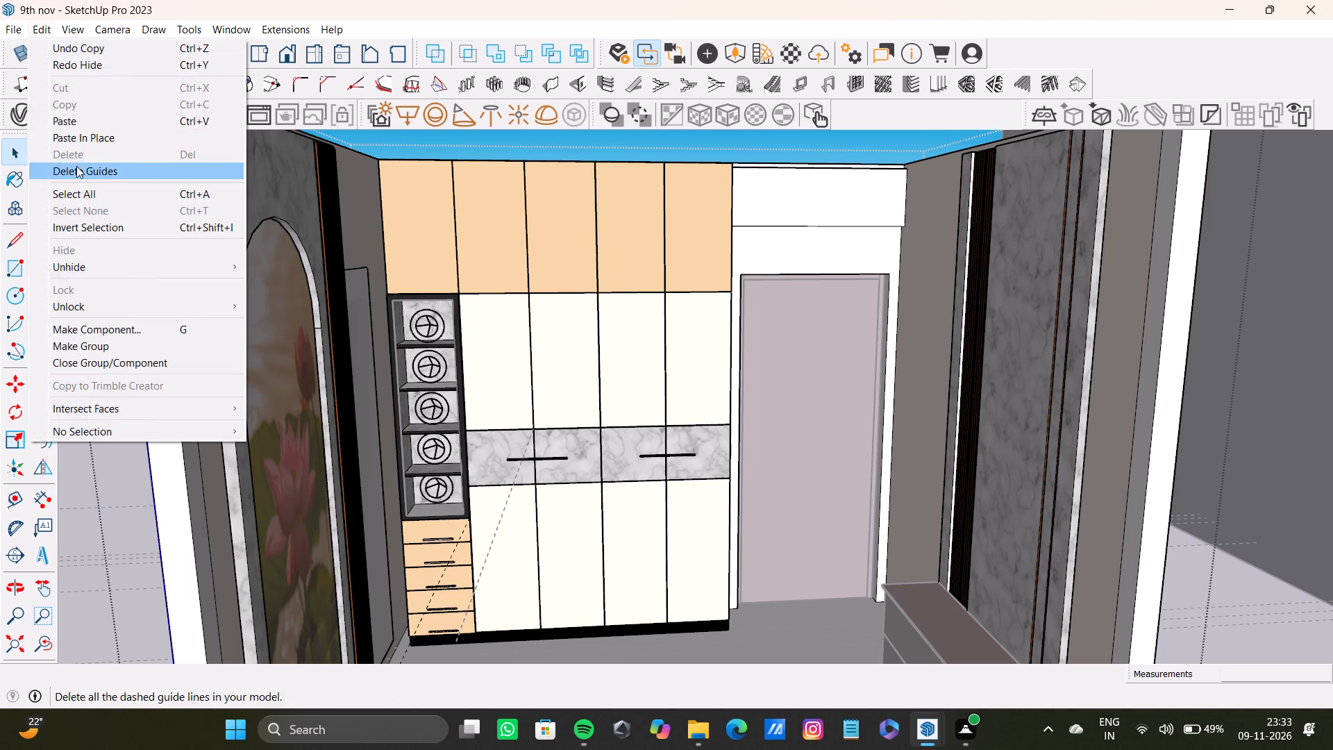
click(125, 260)
click(285, 303)
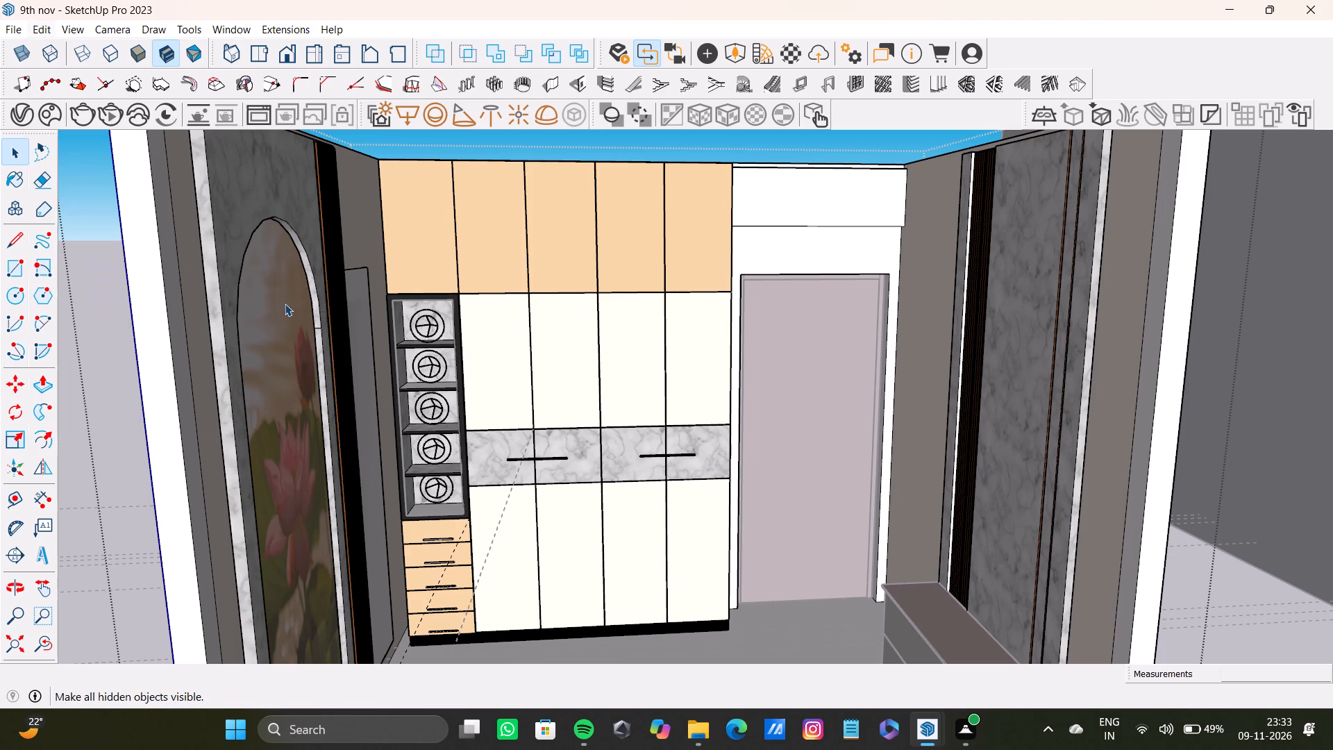
Examine the spot lights' placement in all five compartments of the wardrobe shelf unit.
scroll(419, 331, up, 7)
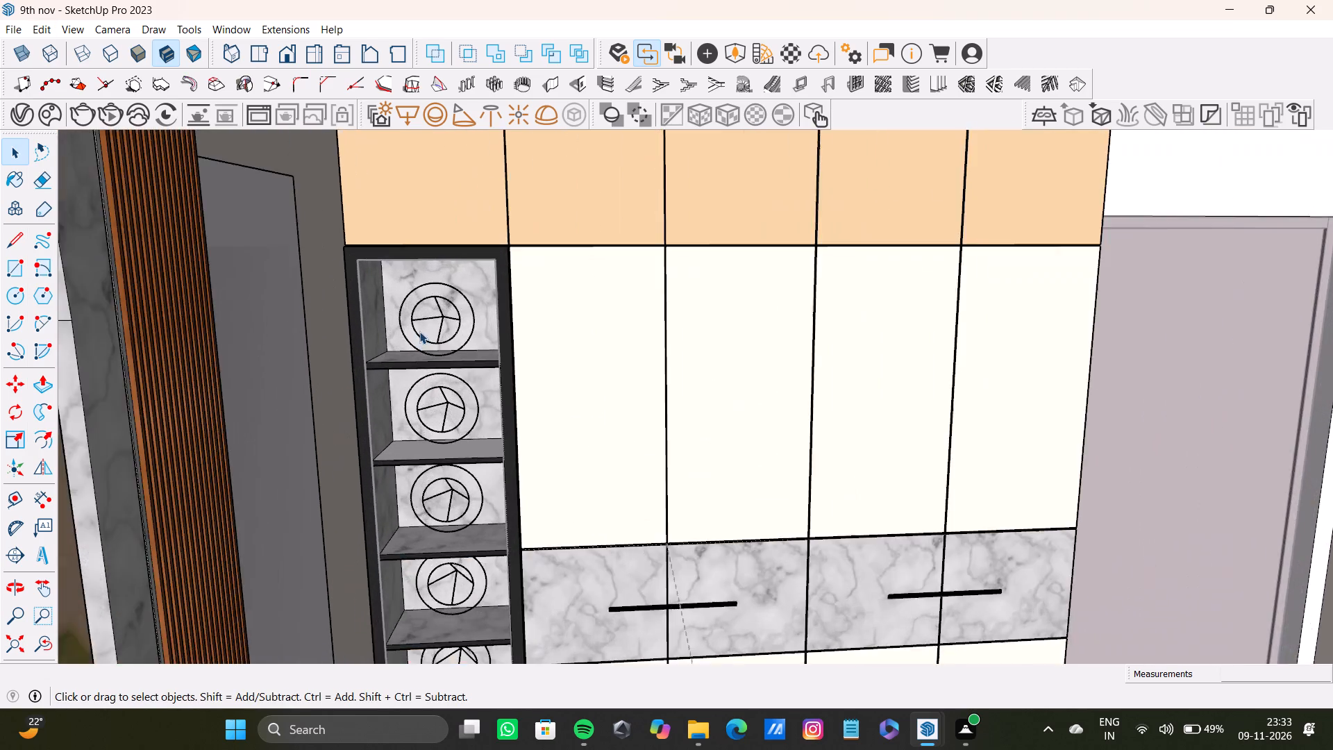
scroll(419, 331, up, 5)
scroll(419, 331, down, 10)
middle_drag(419, 331, 364, 385)
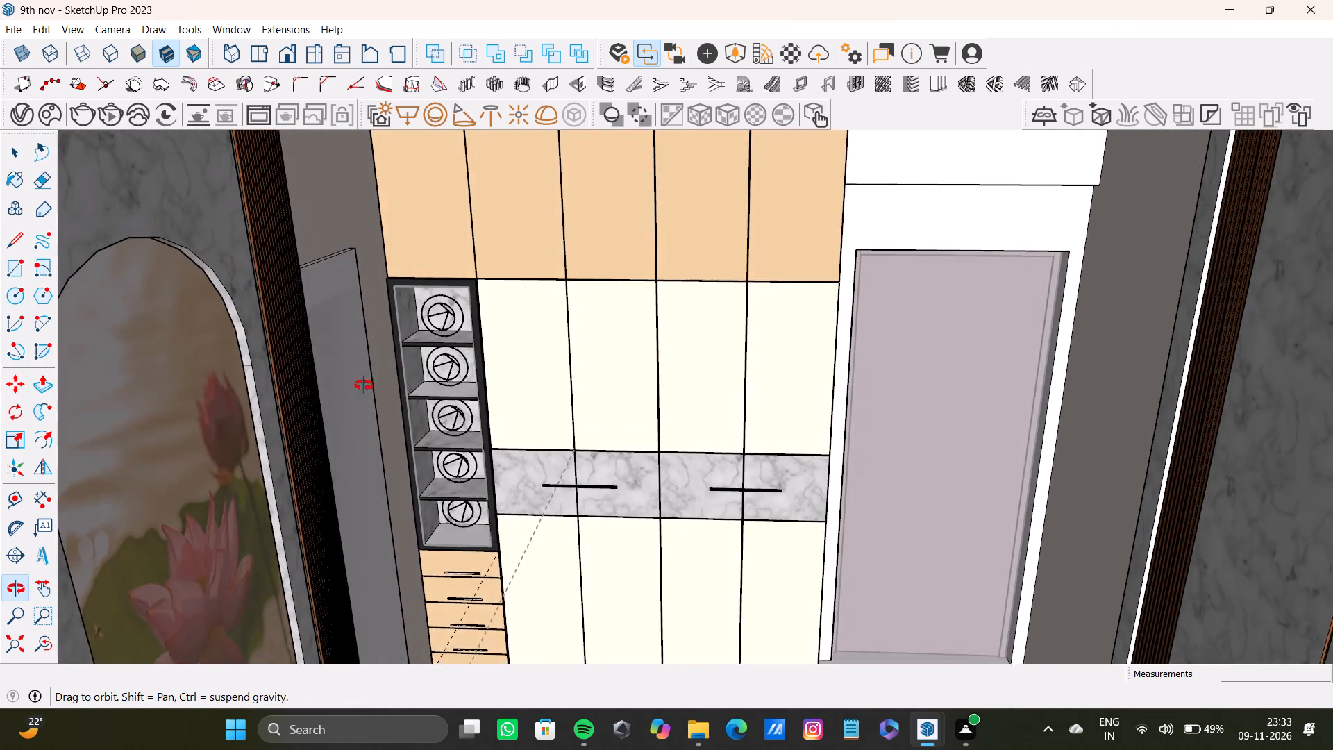
middle_drag(364, 385, 364, 415)
scroll(416, 360, up, 9)
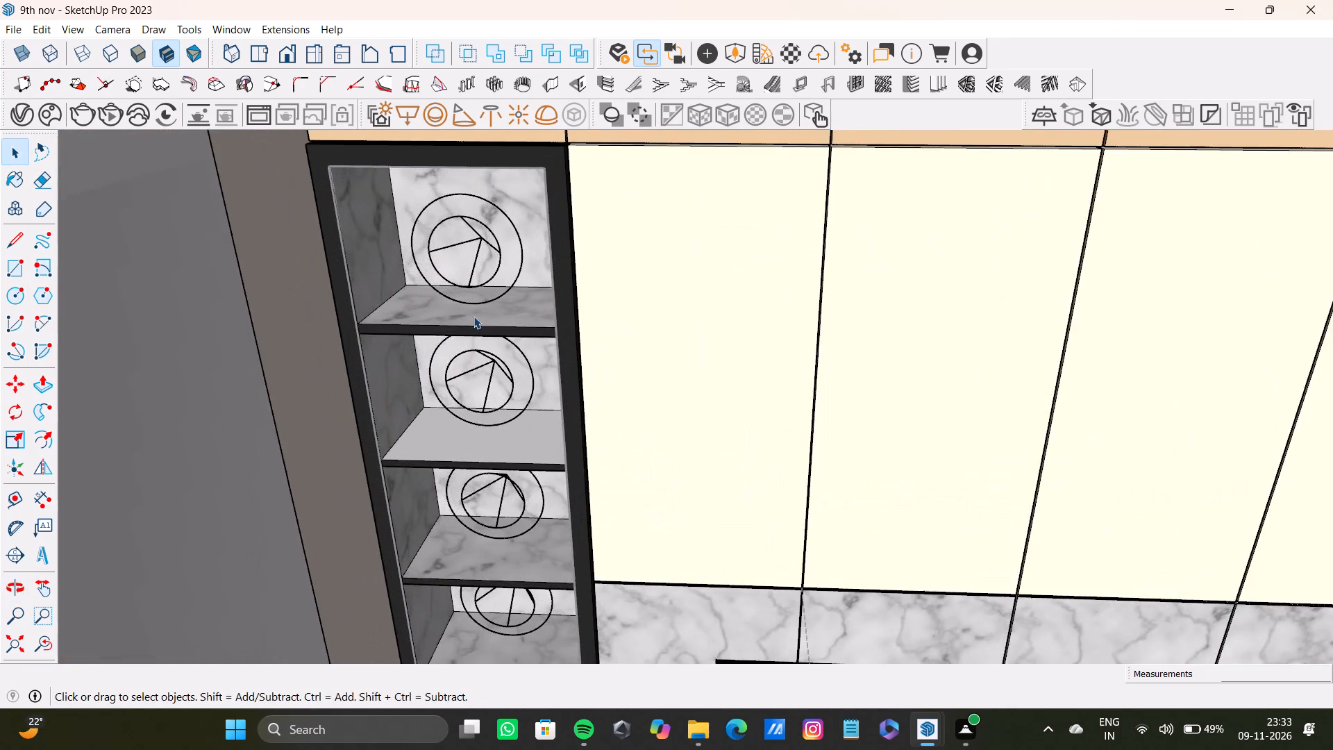
middle_drag(473, 316, 399, 379)
click(523, 261)
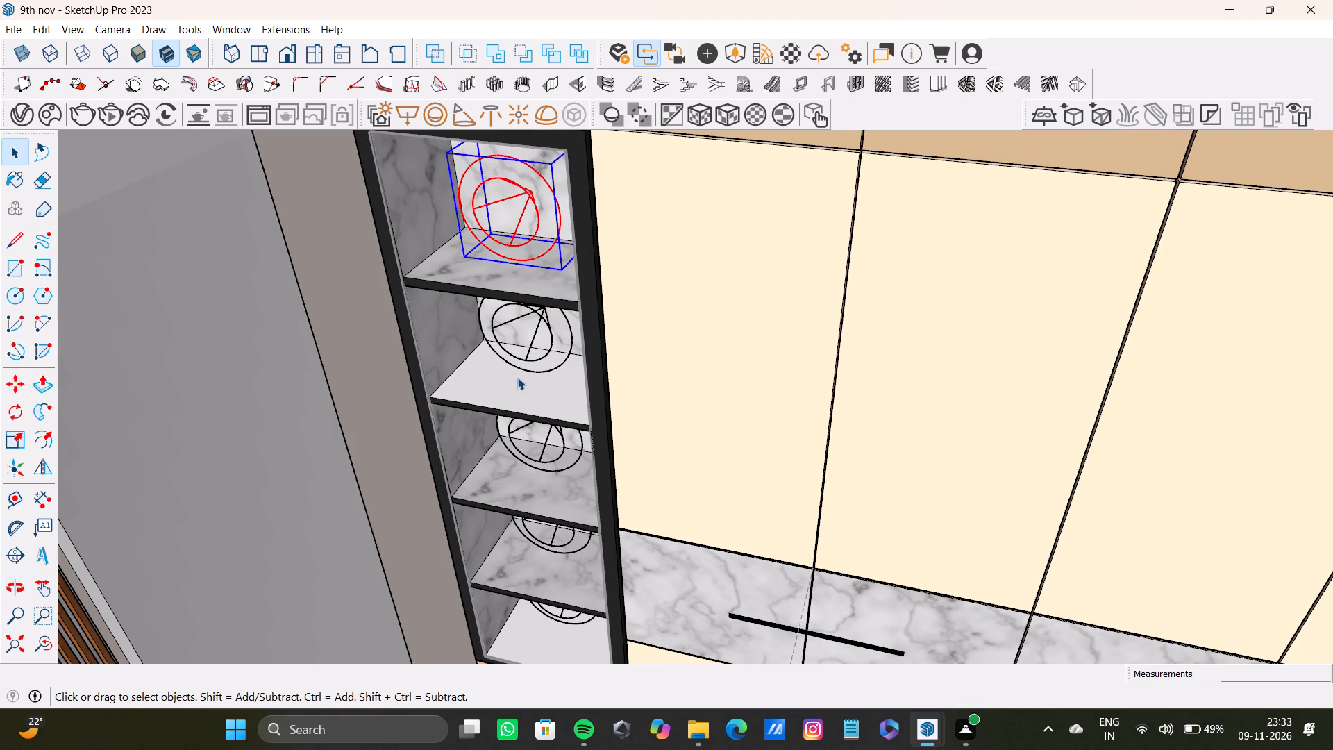
click(515, 383)
scroll(387, 458, down, 6)
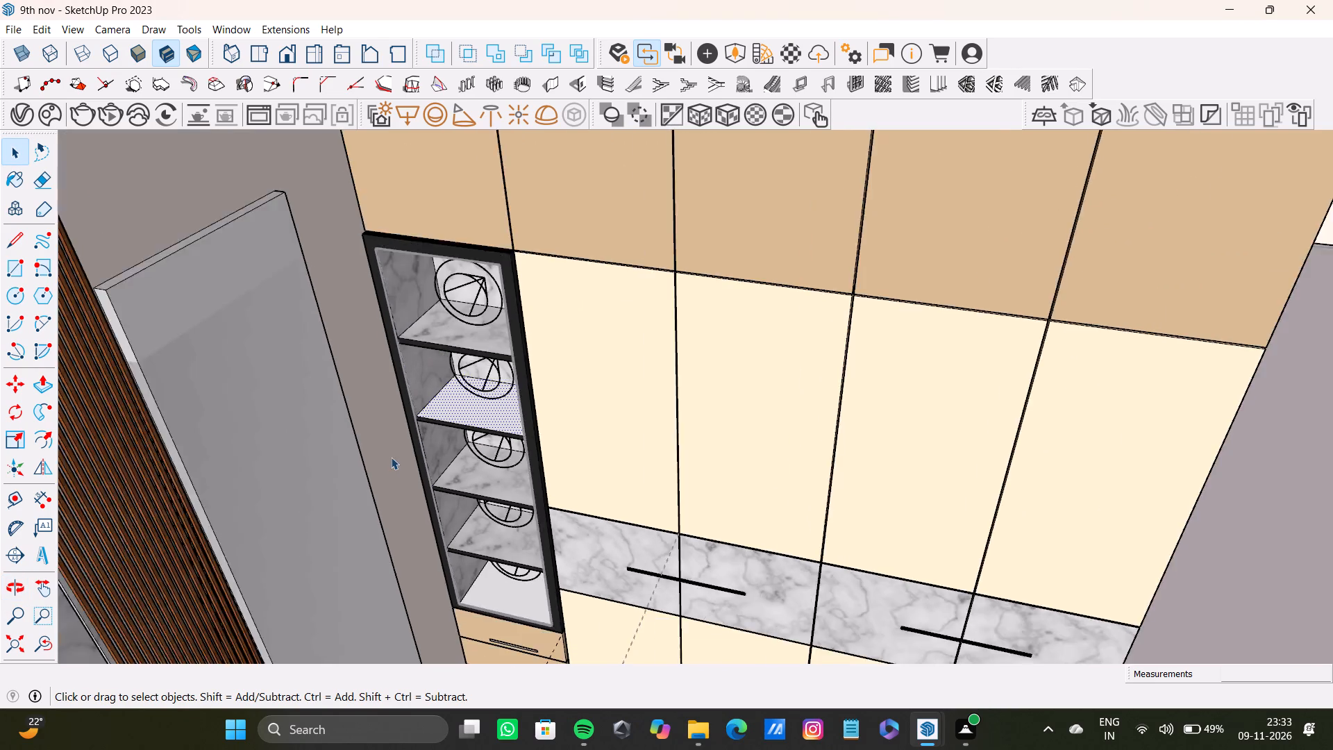
scroll(391, 457, down, 2)
middle_drag(443, 501, 546, 217)
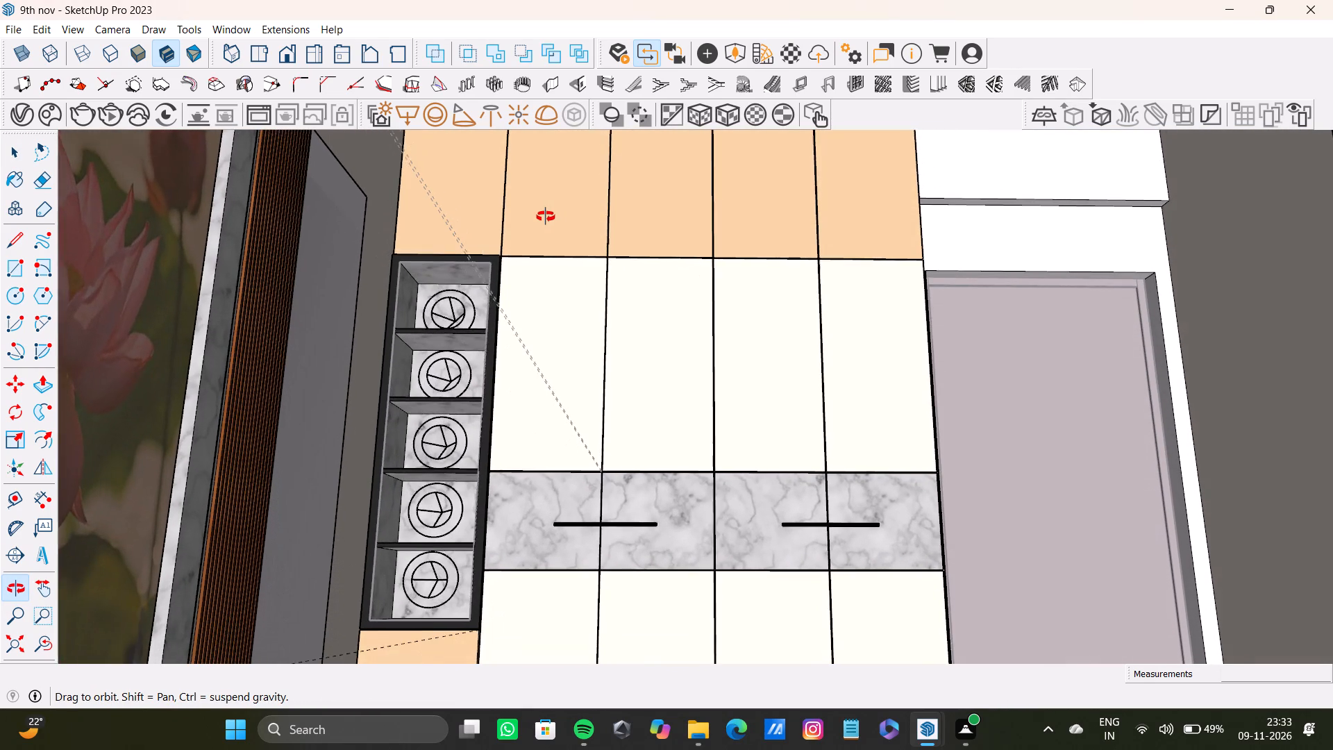
middle_drag(546, 217, 542, 420)
scroll(546, 217, down, 1)
scroll(480, 408, down, 12)
Close the bedroom group to leave its editing context.
key(space)
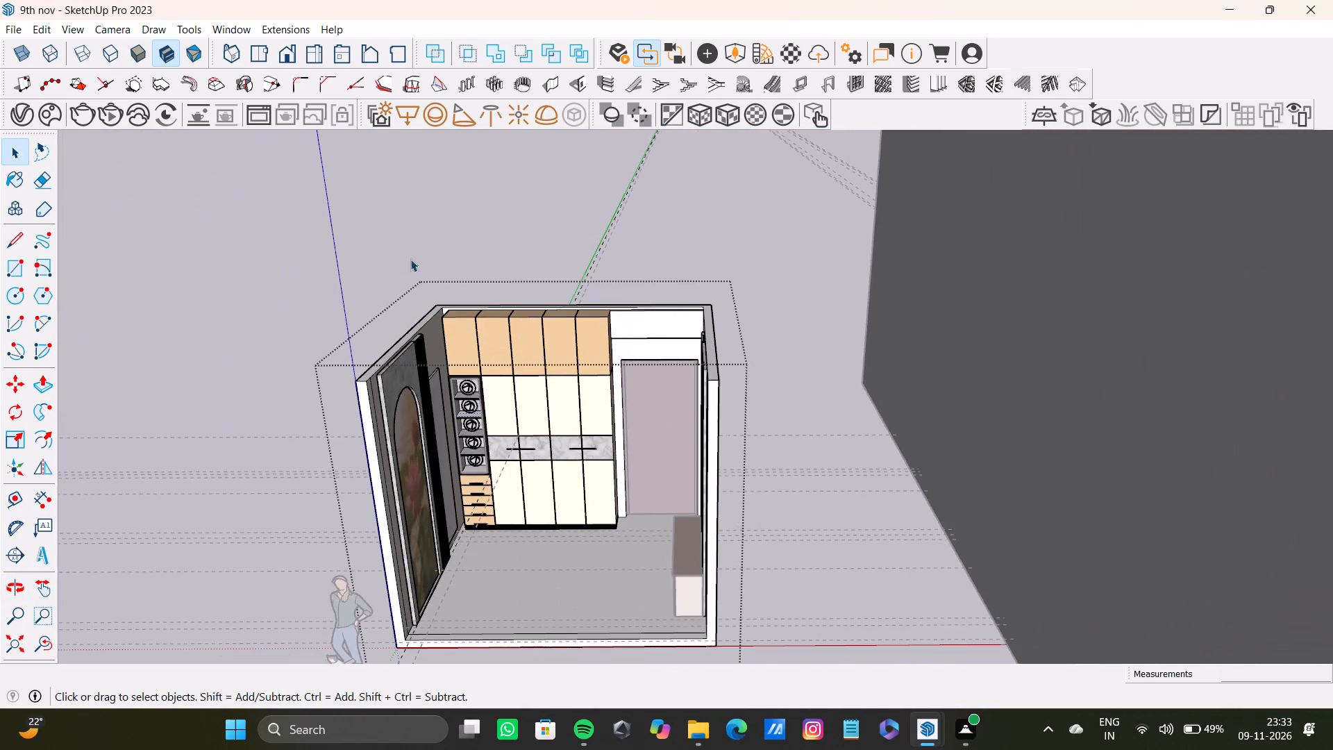
click(405, 226)
Examine the wardrobe with its spot lights, the wooden door and the arched lotus wall panel from inside and above.
scroll(471, 392, up, 12)
middle_drag(473, 400, 412, 330)
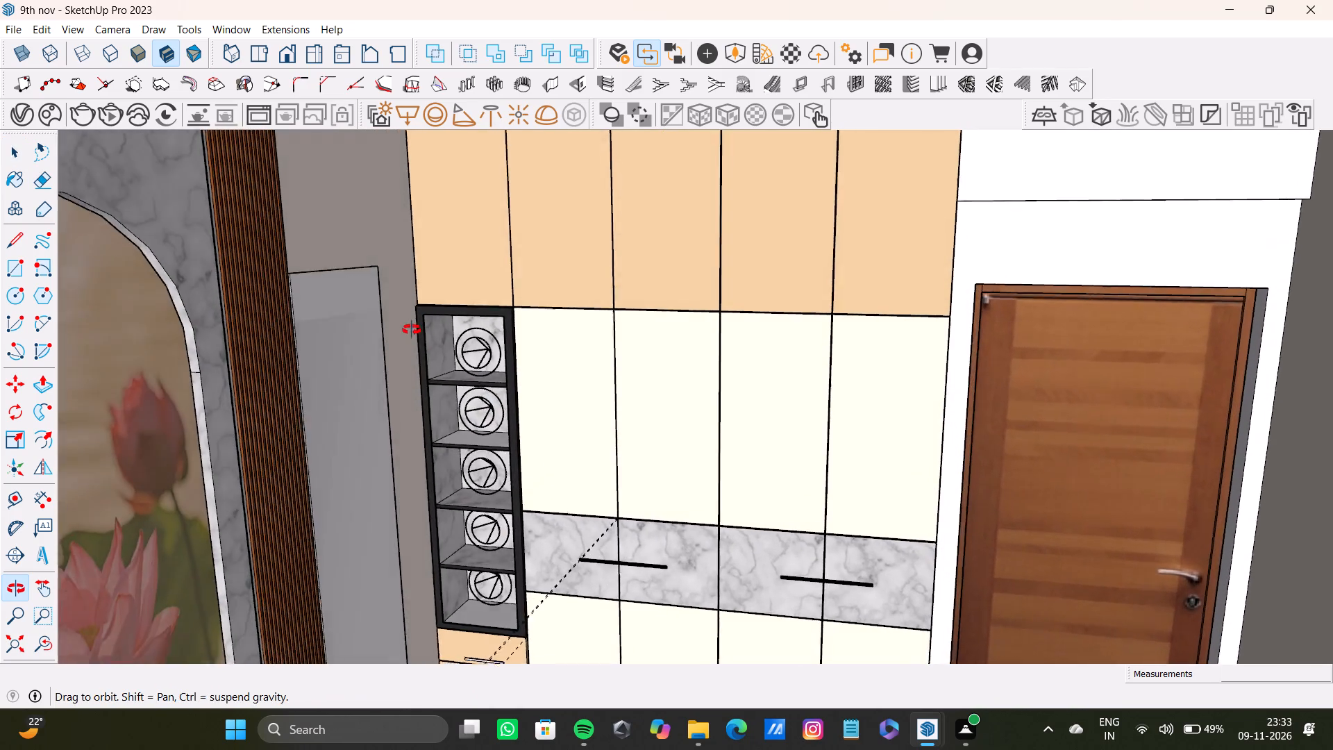
middle_drag(412, 330, 412, 348)
scroll(444, 367, down, 4)
shift+middle_drag(445, 380, 445, 309)
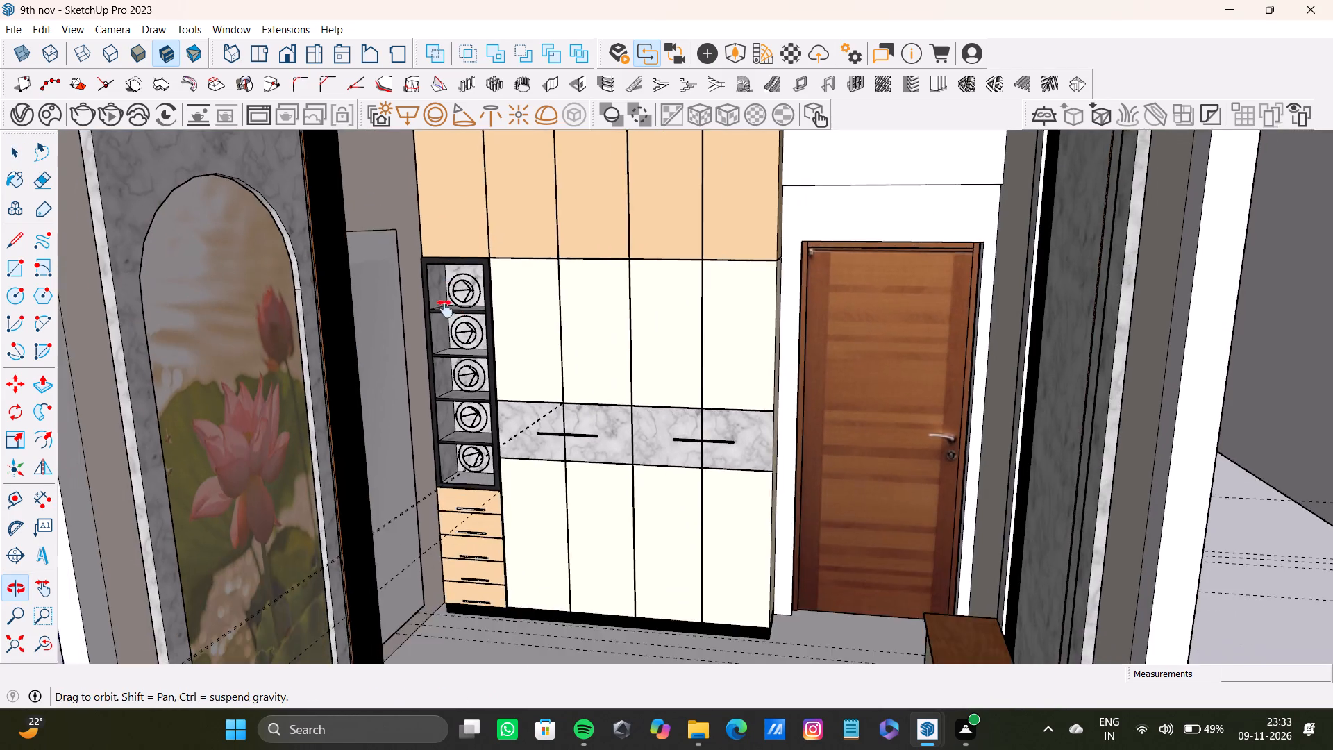
shift+middle_drag(445, 309, 424, 390)
shift+scroll(425, 388, down, 4)
shift+middle_drag(426, 385, 329, 525)
scroll(412, 362, up, 4)
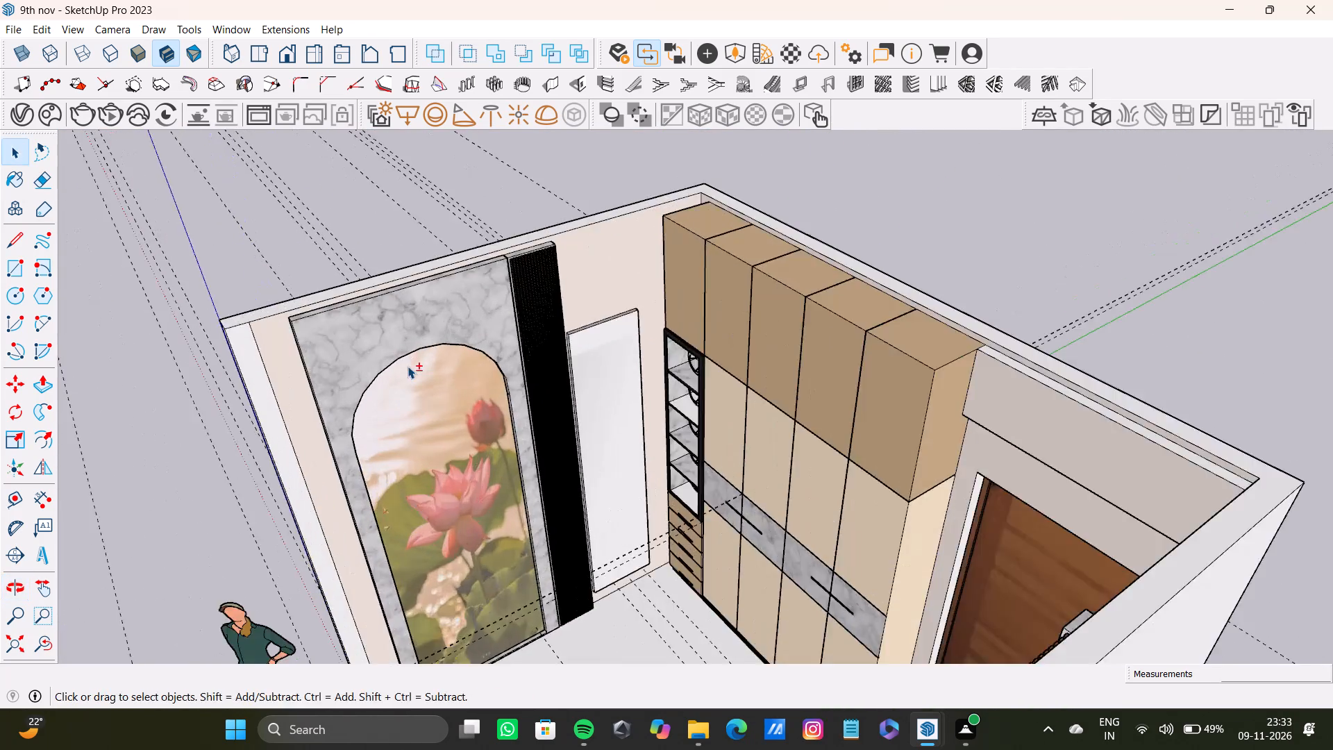
Open the marble wall panel with the arched lotus recess for editing.
scroll(408, 366, up, 4)
shift+middle_drag(426, 367, 508, 489)
scroll(505, 486, up, 9)
middle_click(505, 486)
middle_drag(501, 473, 431, 256)
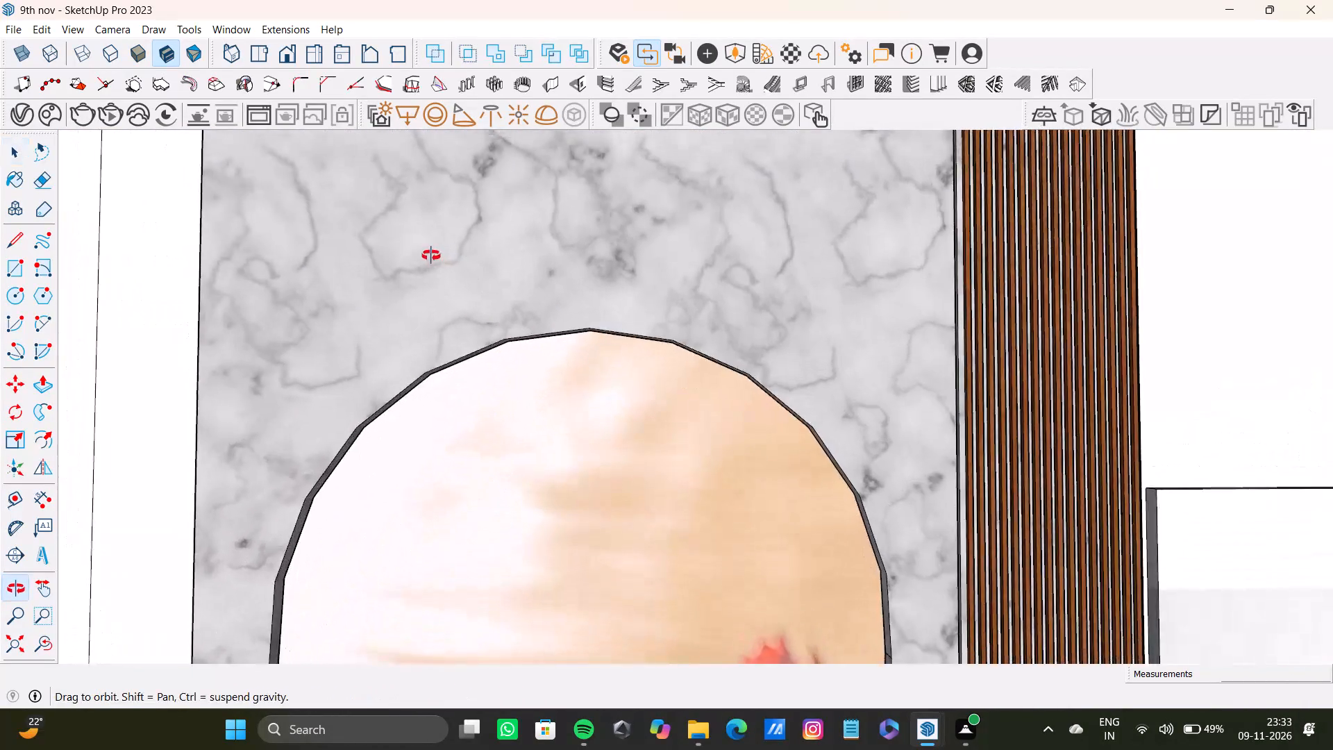
middle_drag(431, 256, 403, 197)
shift+middle_drag(483, 422, 450, 301)
shift+scroll(483, 422, down, 1)
shift+scroll(451, 310, up, 5)
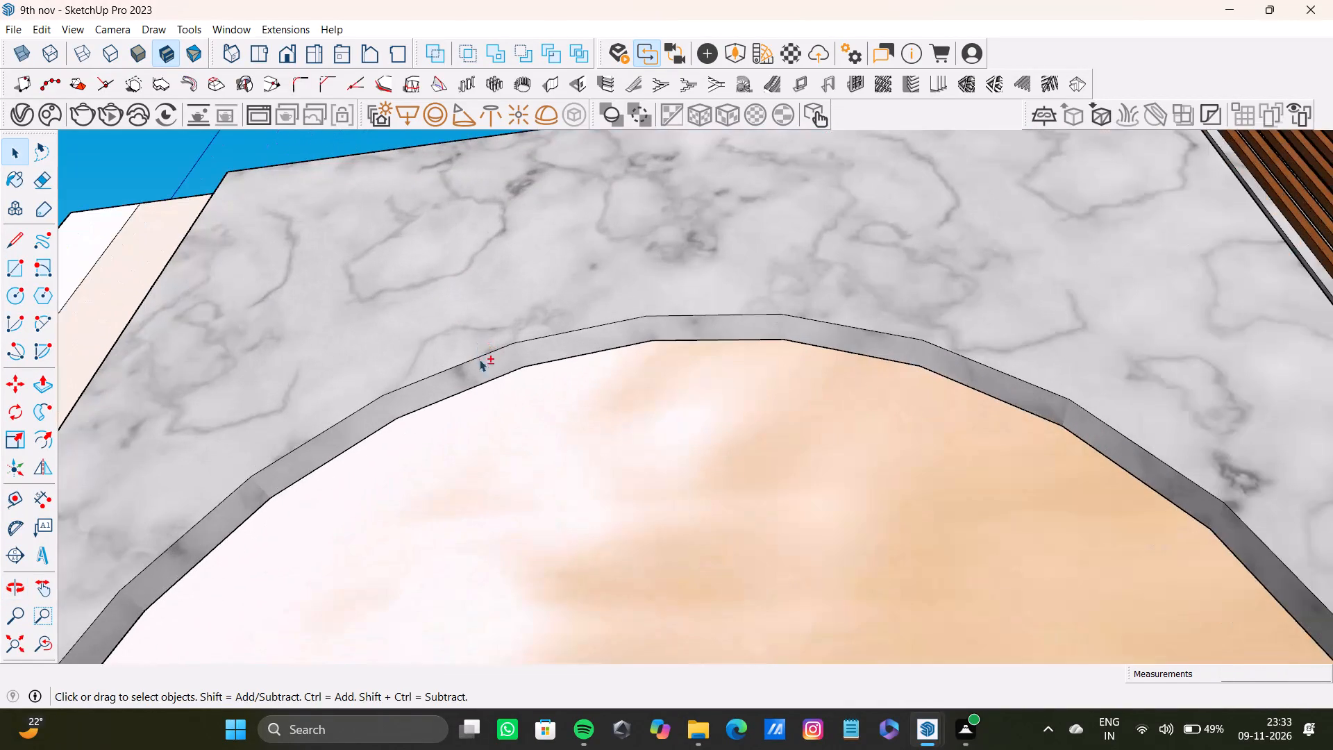
shift+click(483, 382)
shift+triple_click(519, 361)
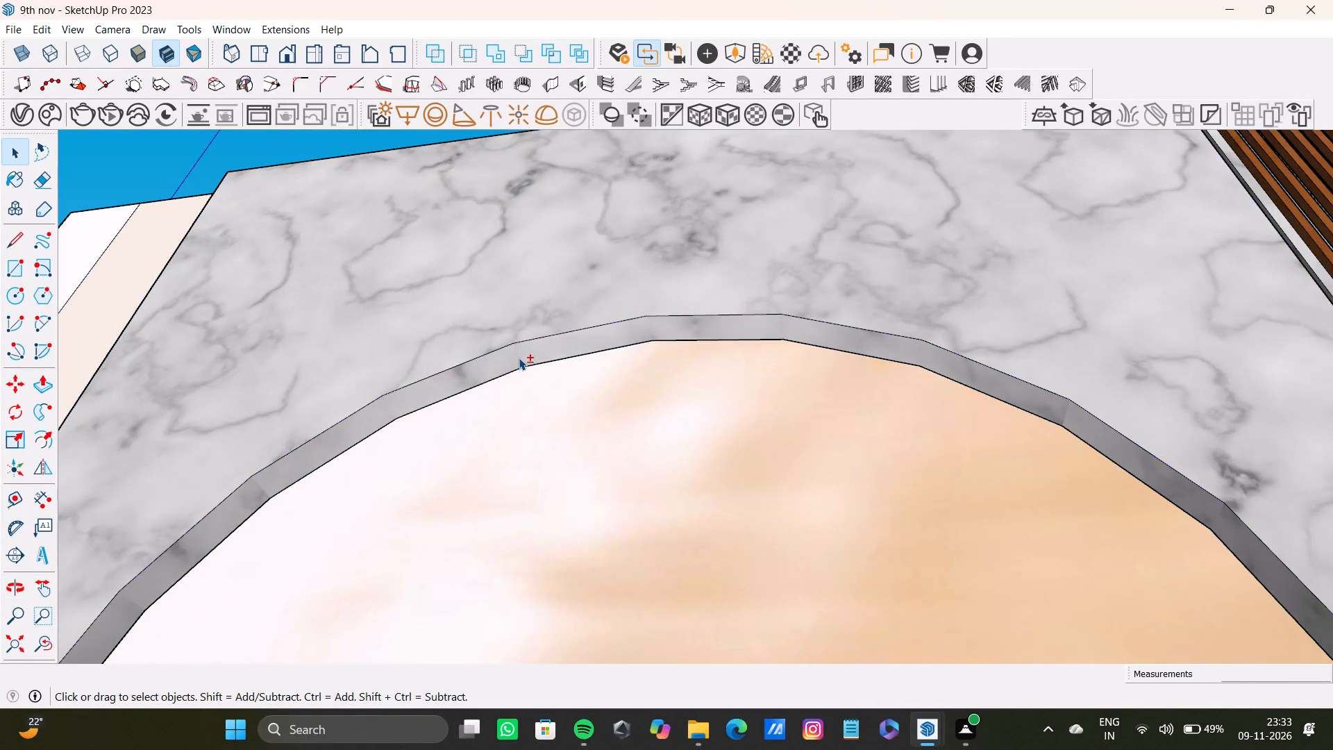
double_click(519, 358)
click(517, 357)
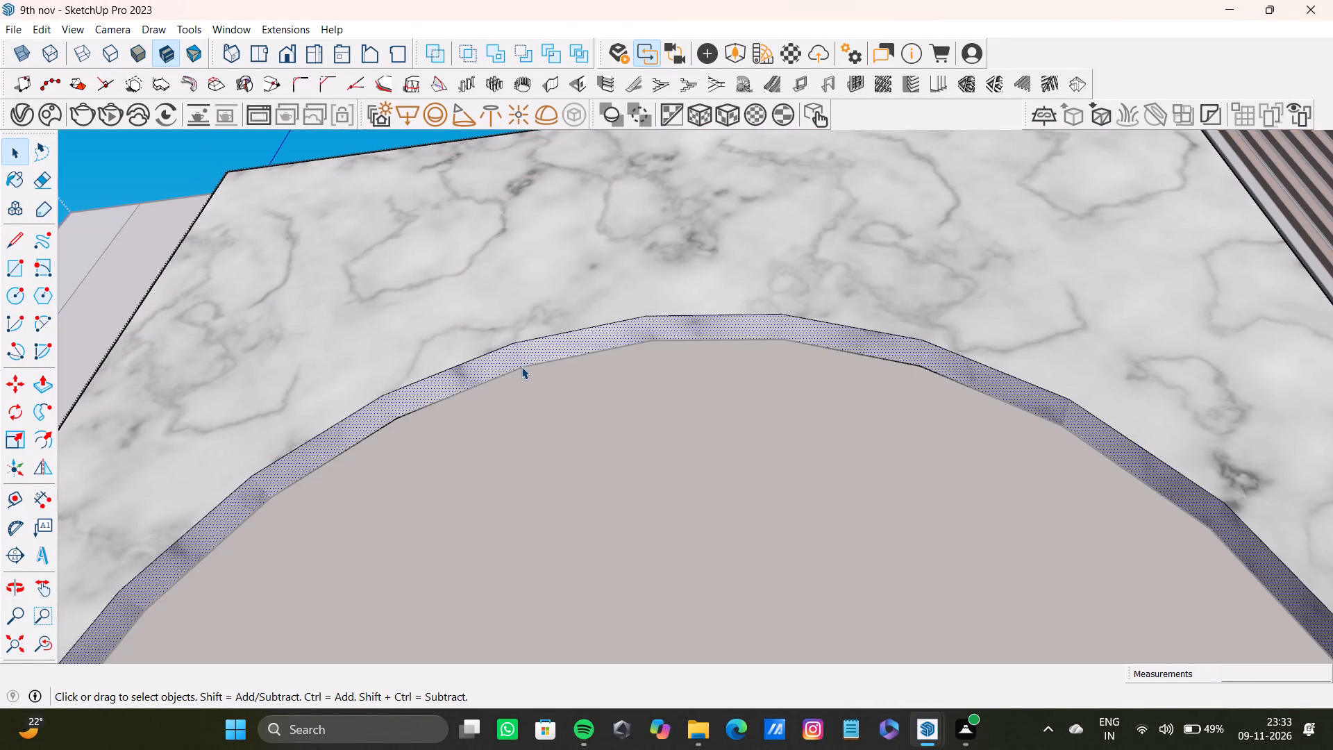
Copy the front outline edges of the arched recess, including both straight sides and the base, 11/16" inward along its depth.
click(521, 370)
click(414, 382)
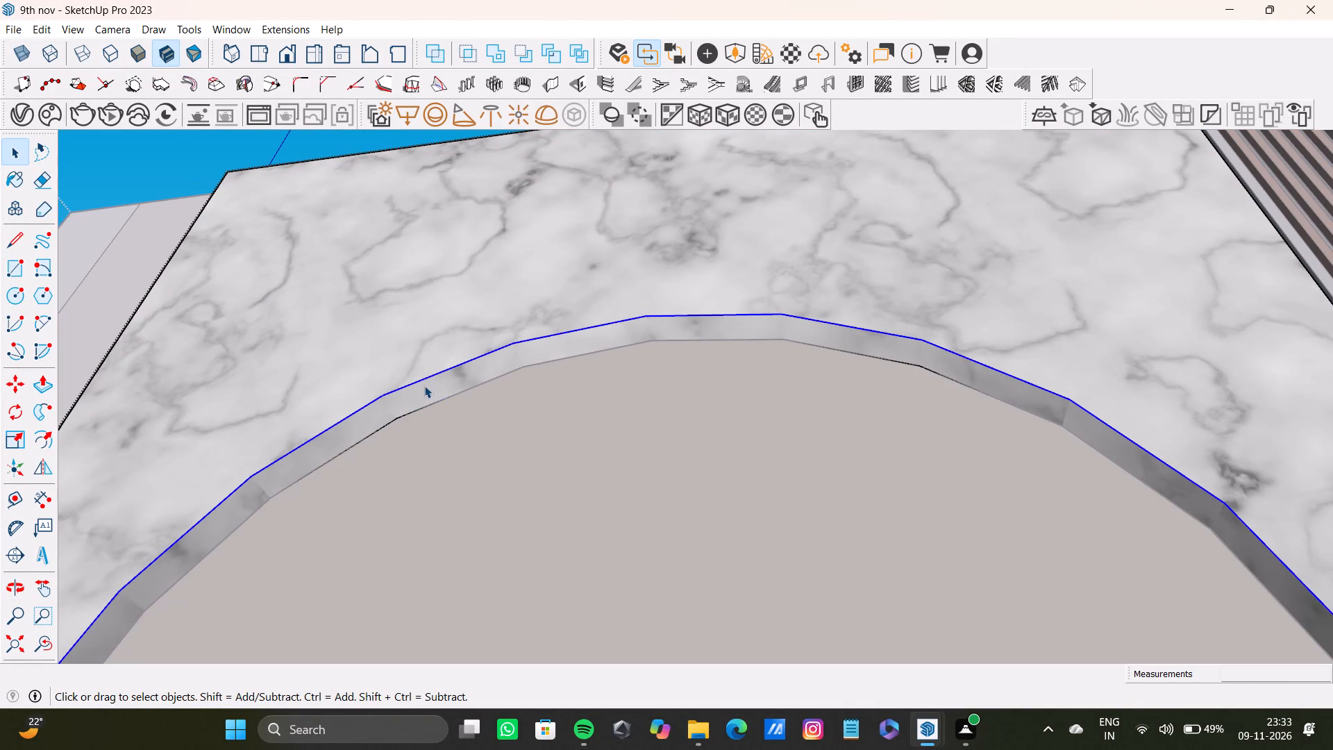
shift+scroll(1039, 400, down, 11)
shift+middle_drag(816, 384, 741, 306)
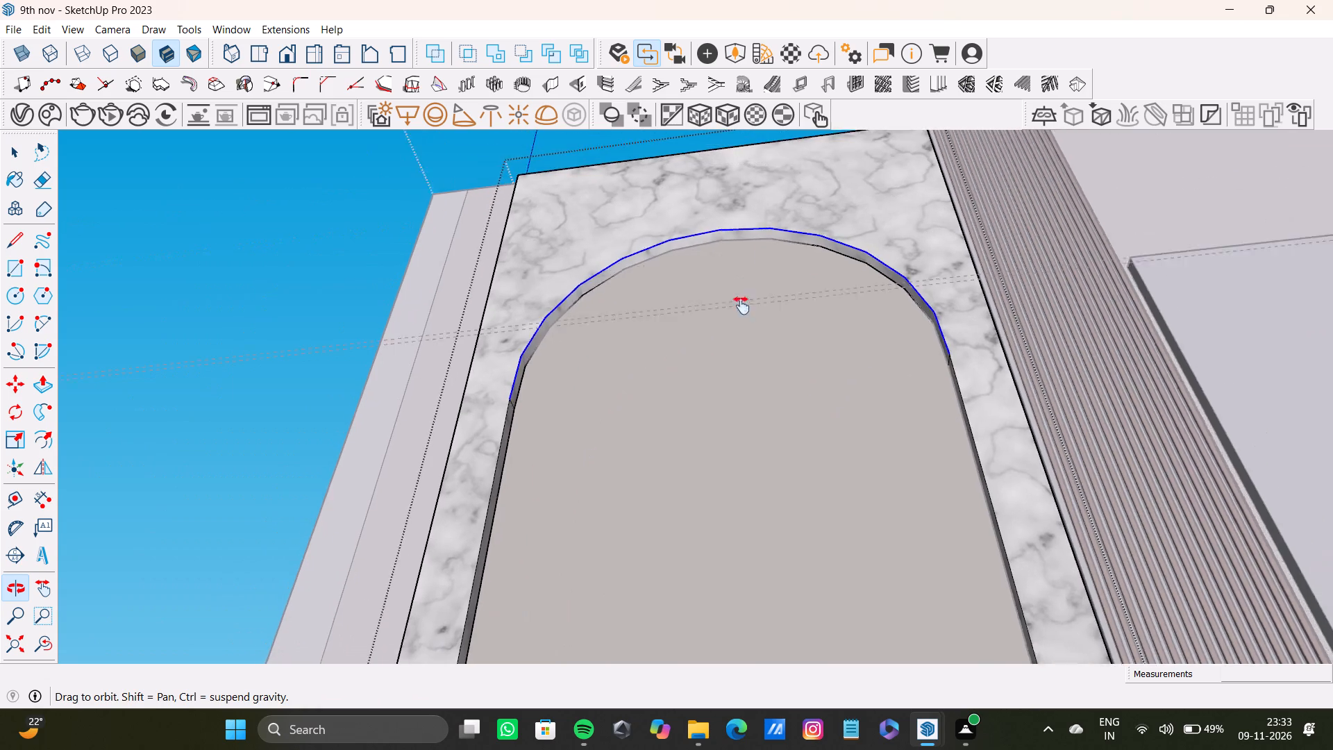
shift+middle_drag(741, 306, 739, 324)
shift+scroll(922, 355, up, 7)
middle_drag(912, 438, 939, 374)
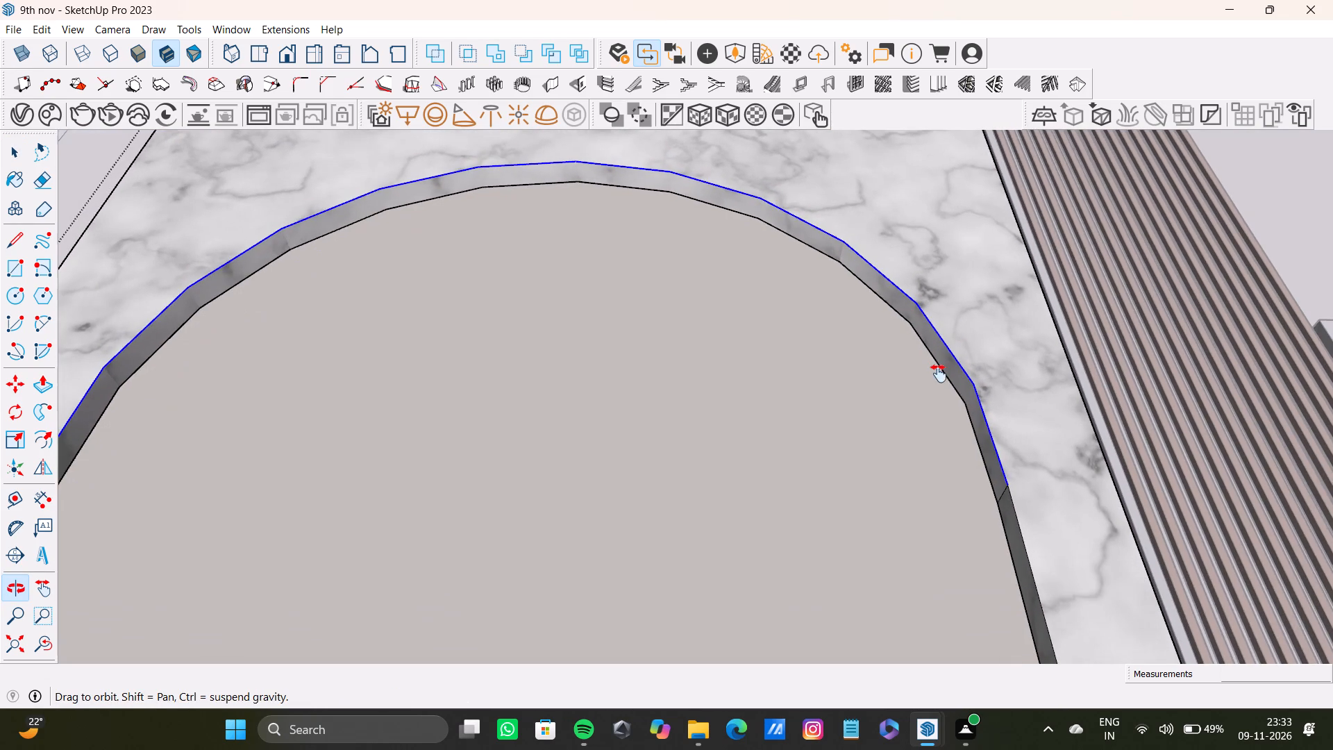
middle_drag(939, 374, 996, 508)
shift+scroll(997, 526, up, 3)
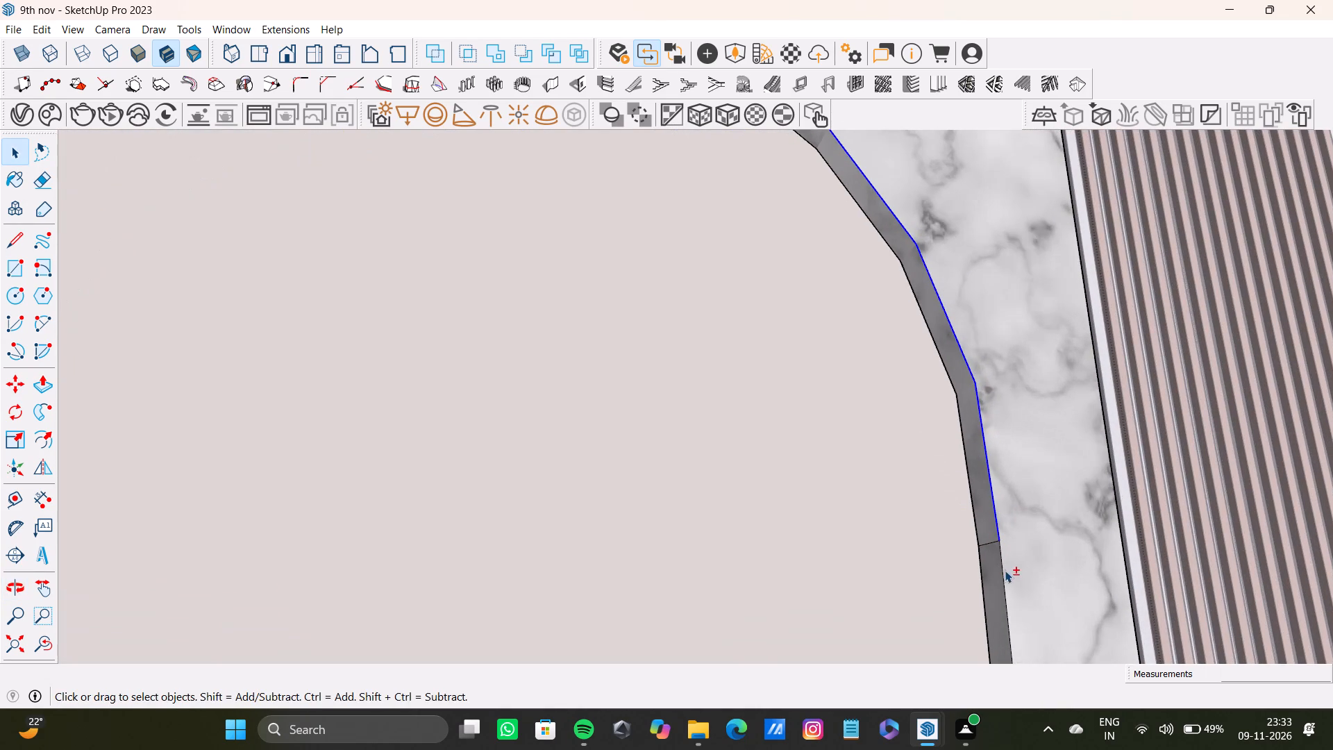
shift+click(1005, 572)
shift+scroll(803, 504, down, 8)
shift+middle_drag(591, 415, 655, 231)
shift+scroll(270, 450, up, 4)
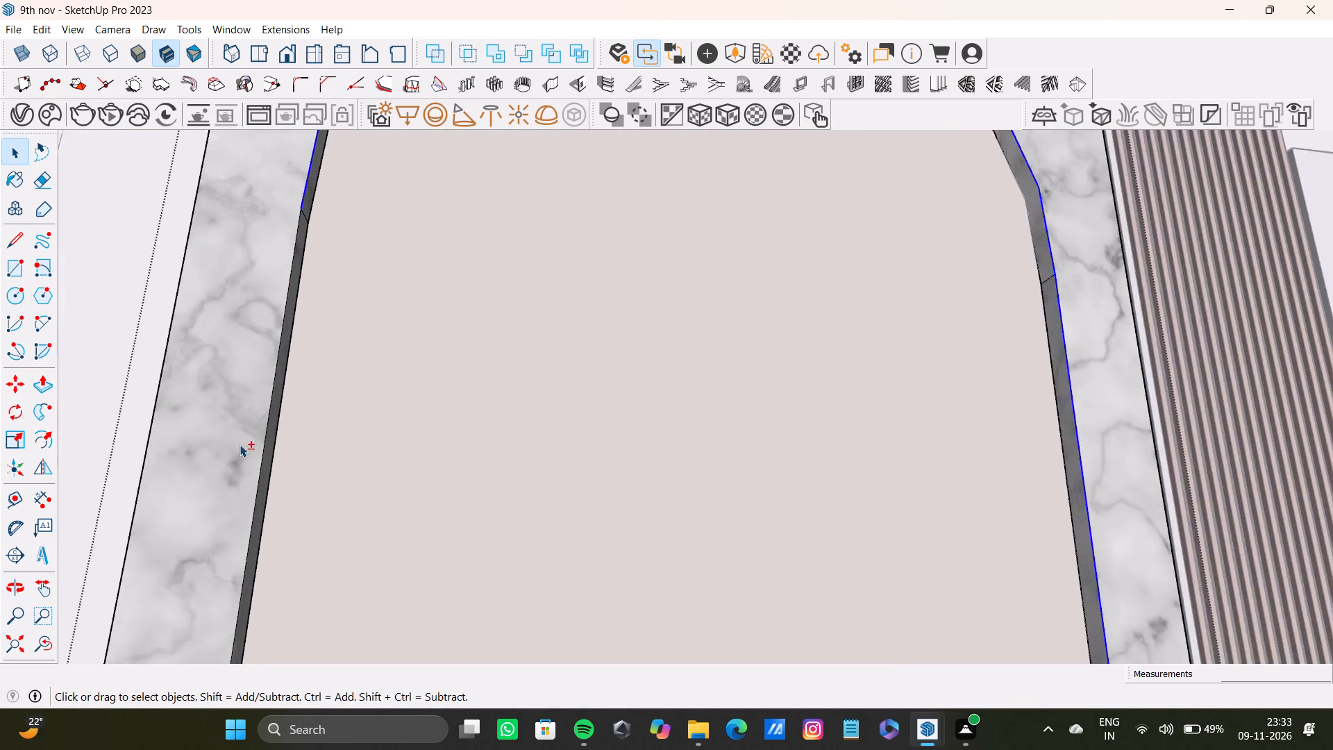
shift+scroll(240, 444, up, 2)
shift+click(264, 495)
shift+scroll(283, 478, down, 10)
shift+middle_drag(390, 512, 403, 365)
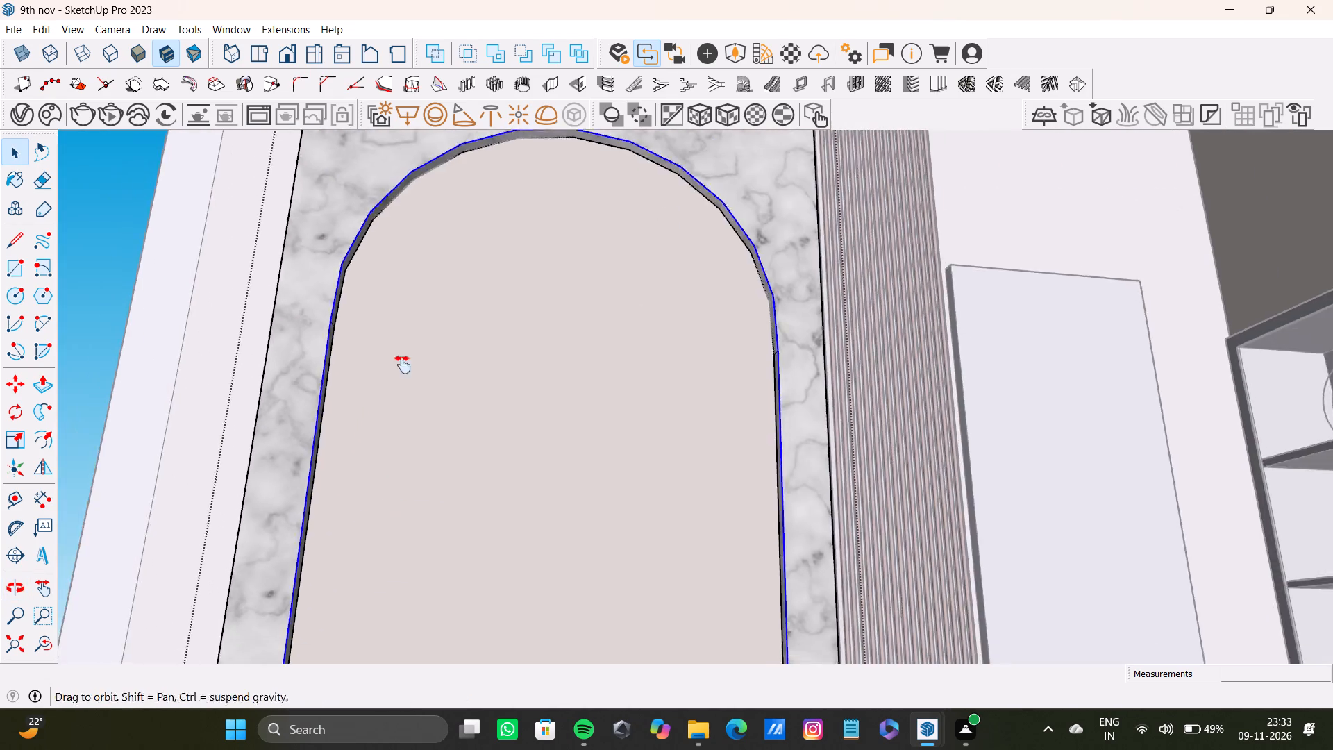
shift+middle_drag(403, 365, 463, 115)
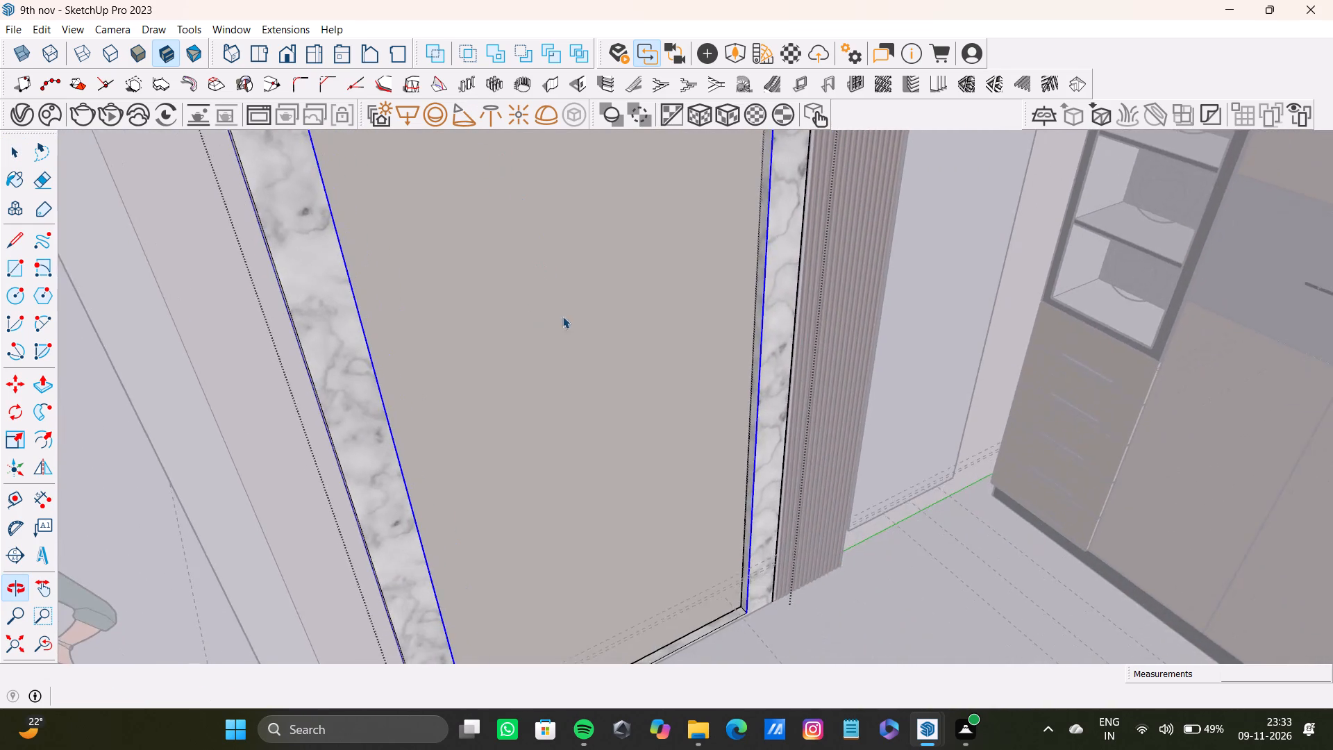
scroll(634, 524, up, 2)
shift+middle_drag(635, 515, 571, 317)
shift+scroll(683, 461, up, 10)
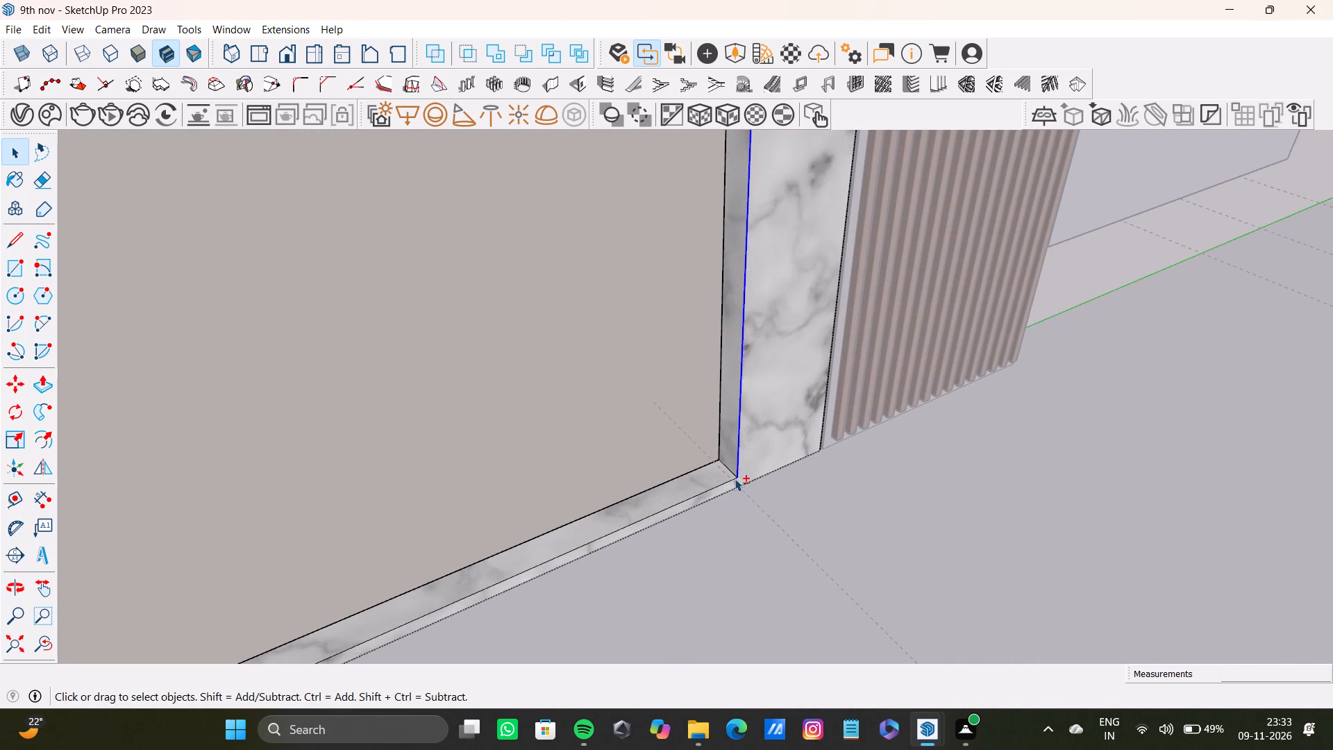
shift+click(717, 489)
key(m)
scroll(735, 484, up, 4)
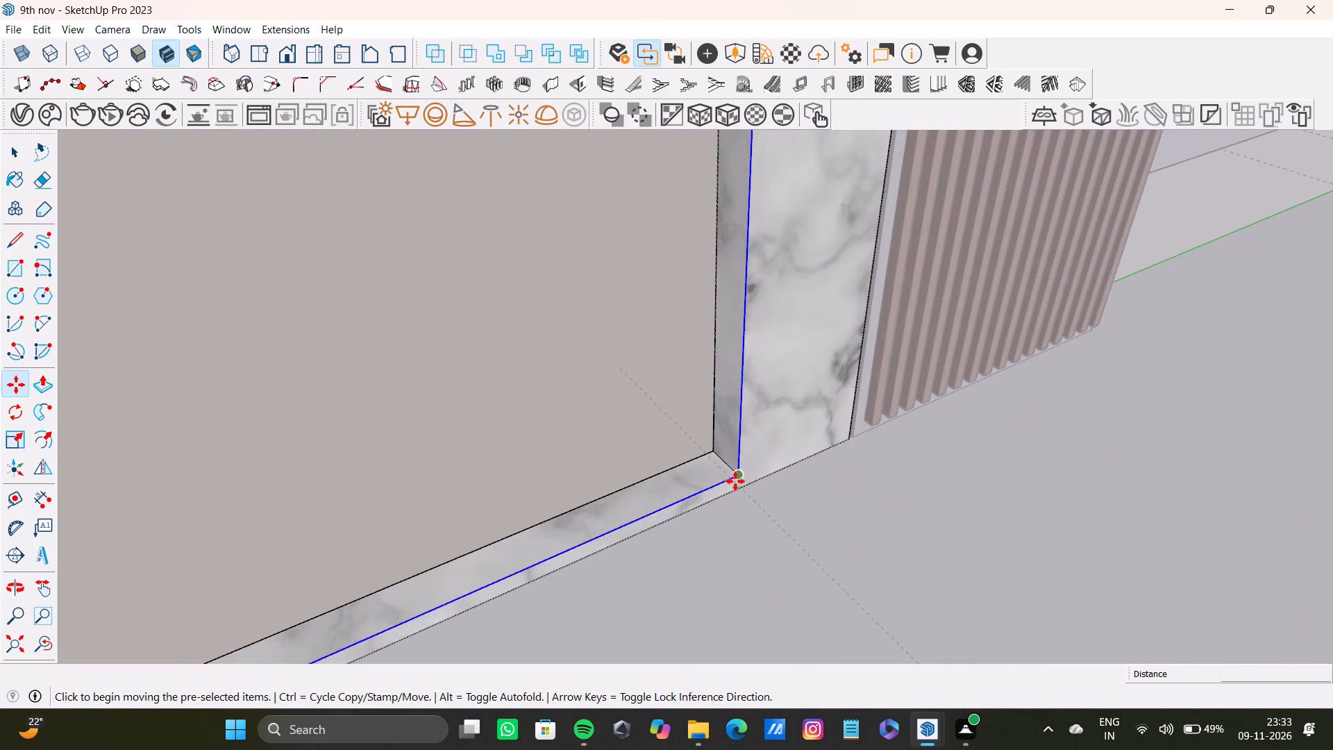
scroll(735, 481, up, 2)
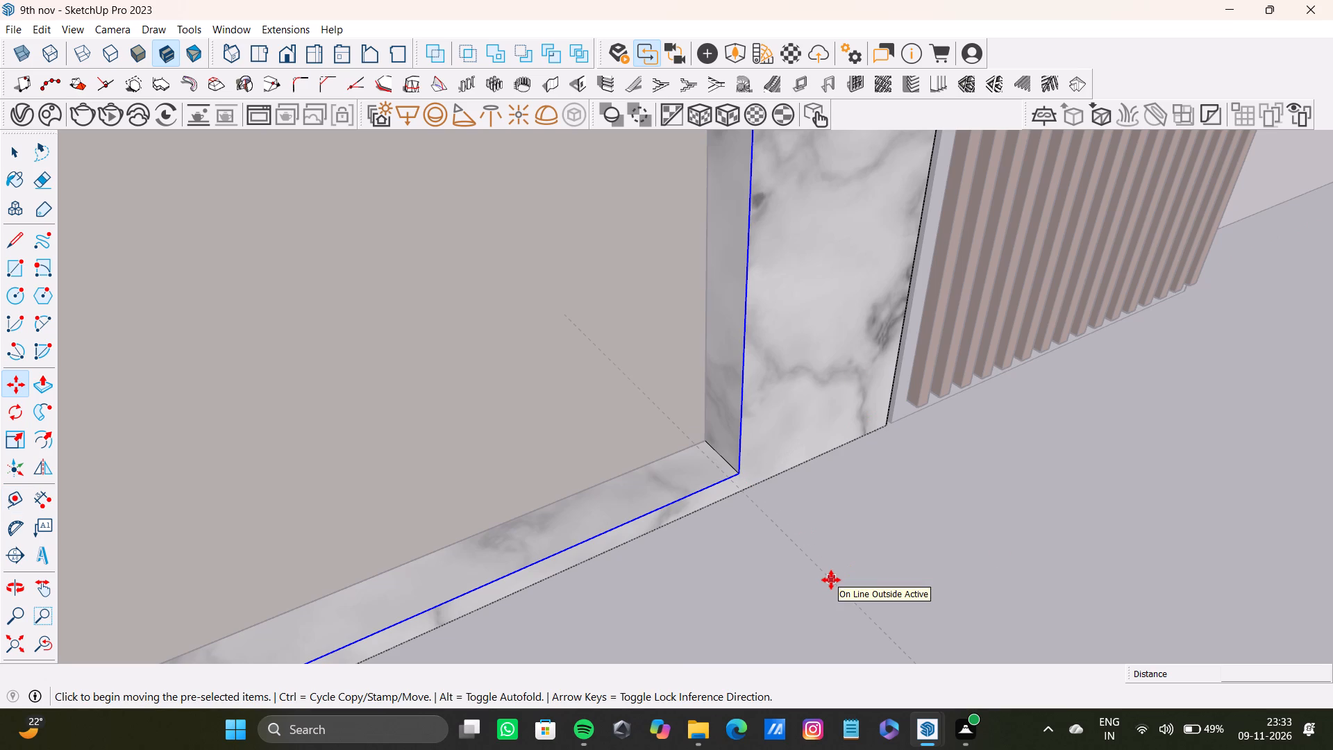
click(744, 406)
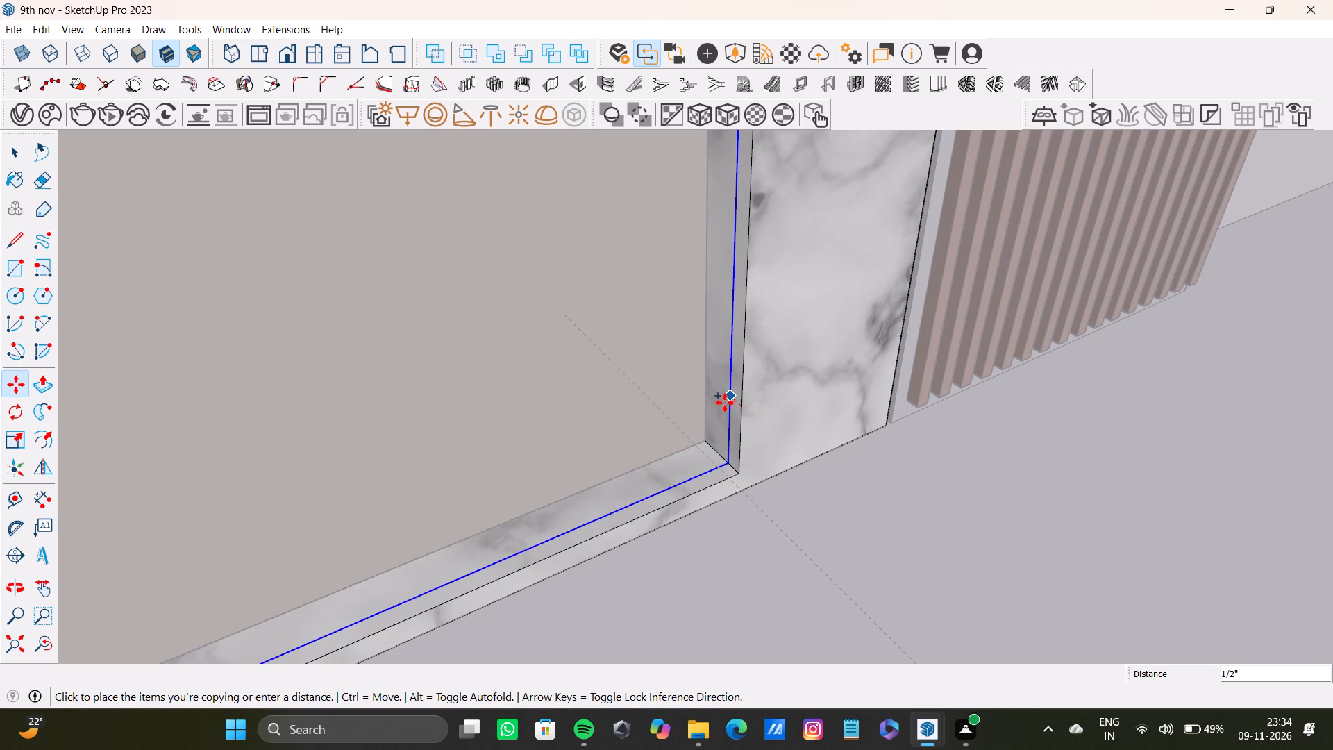
click(727, 392)
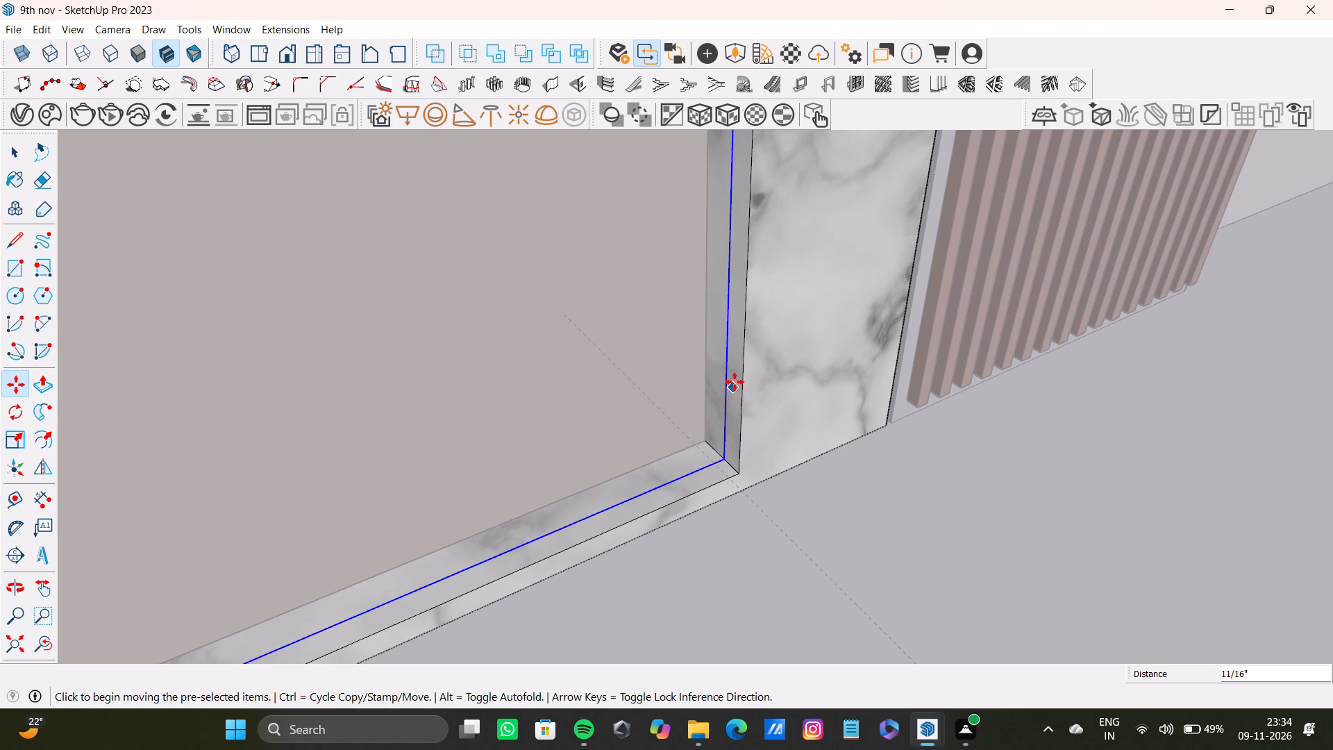
Group the narrow strip of faces and edges between the original and copied outlines, all around the arched recess.
key(space)
shift+click(734, 410)
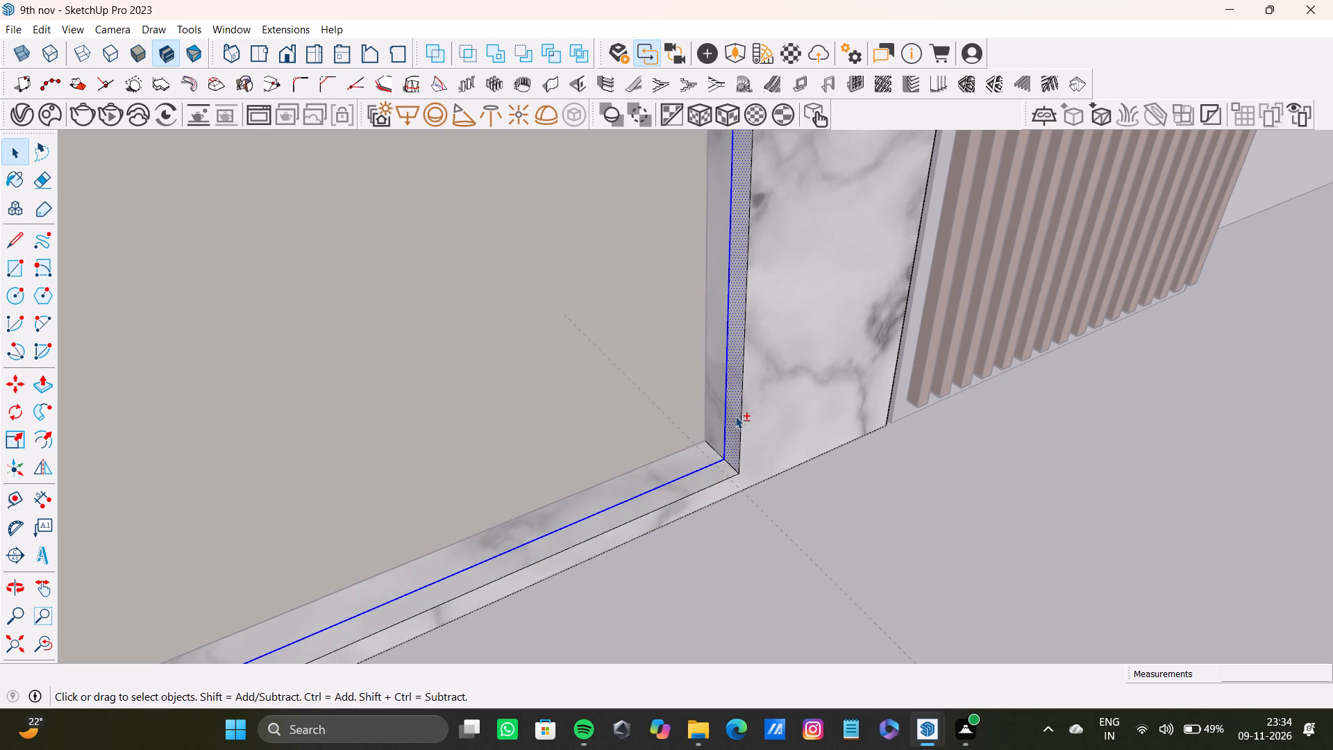
shift+click(741, 422)
shift+click(718, 471)
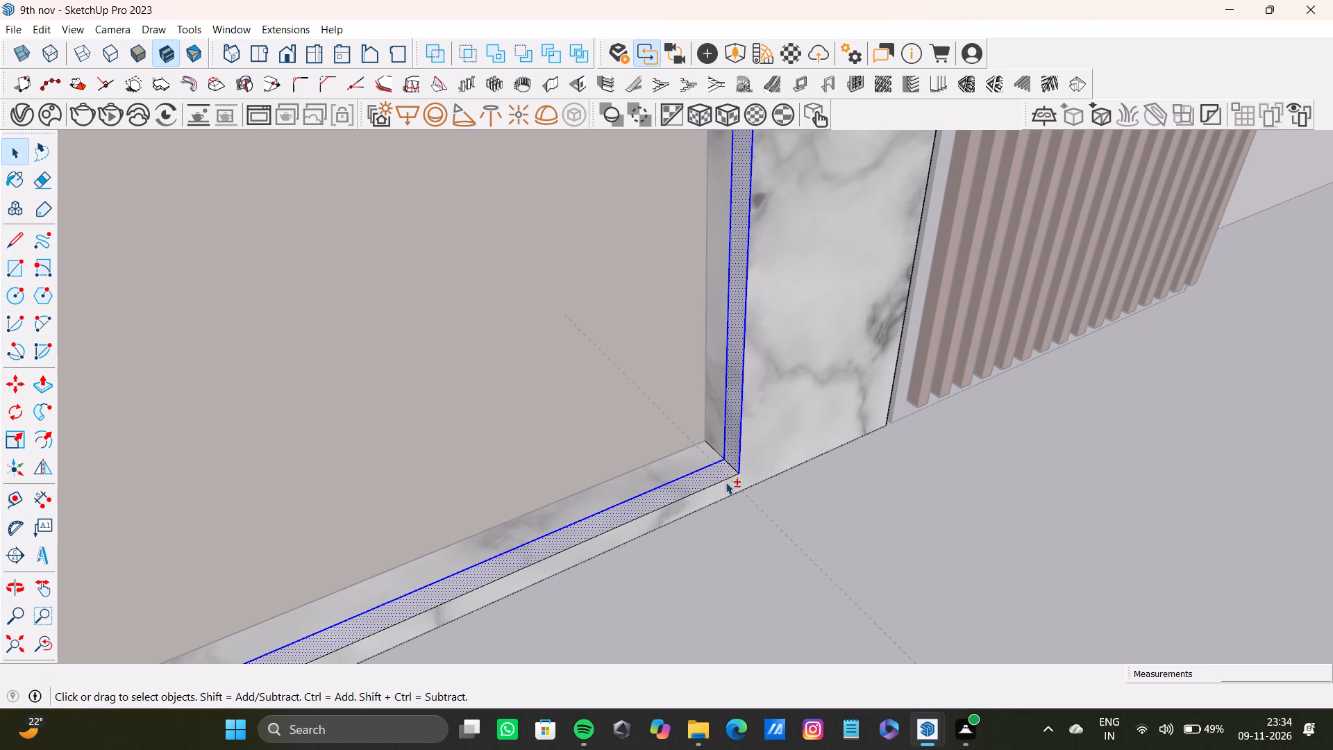
shift+click(726, 480)
shift+scroll(718, 476, down, 14)
shift+middle_drag(674, 461, 874, 456)
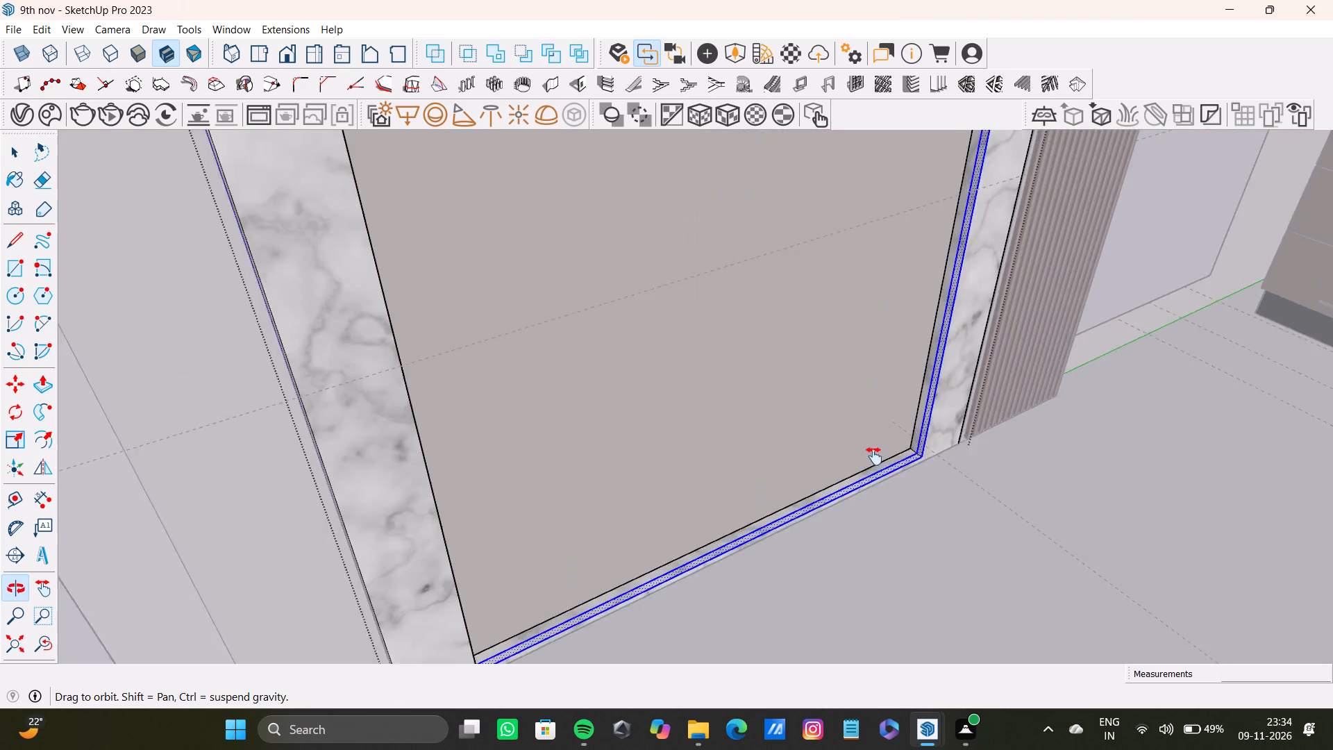
shift+middle_drag(874, 456, 773, 512)
shift+scroll(542, 442, up, 10)
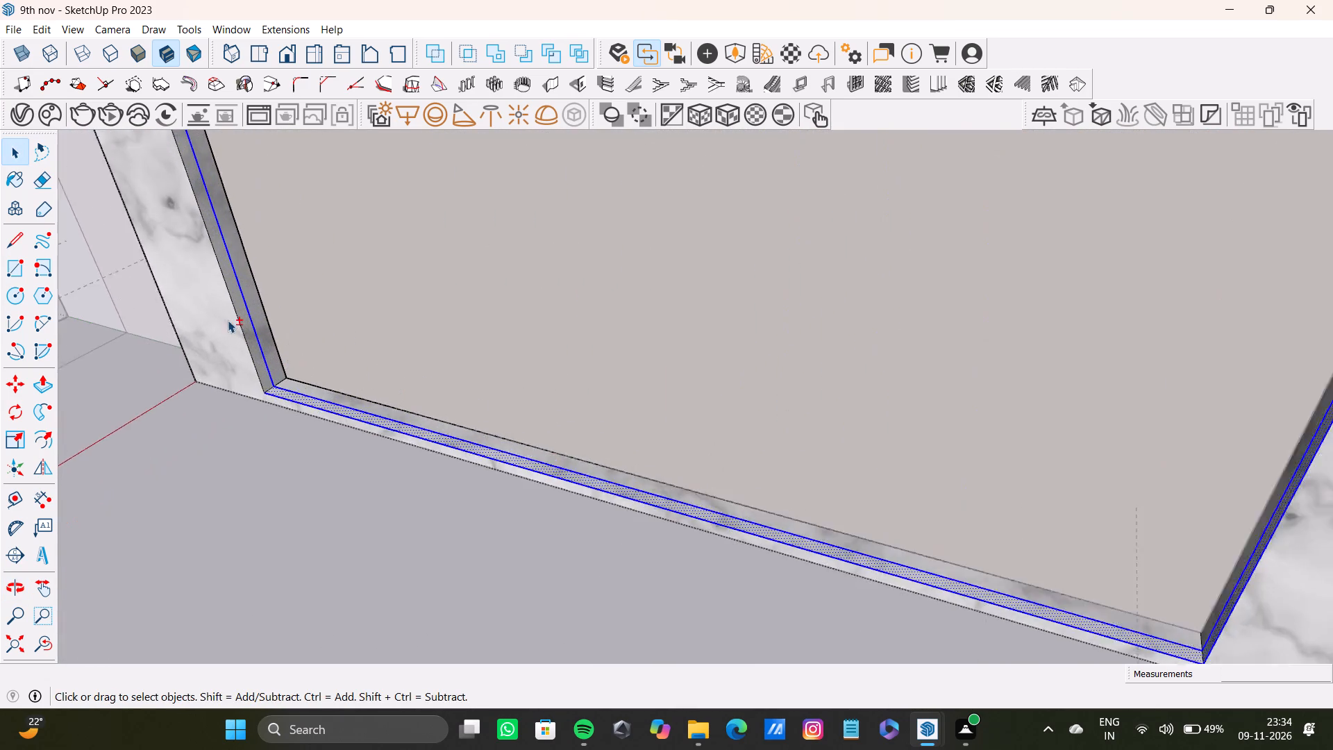
shift+scroll(228, 320, up, 9)
shift+click(255, 349)
shift+click(273, 351)
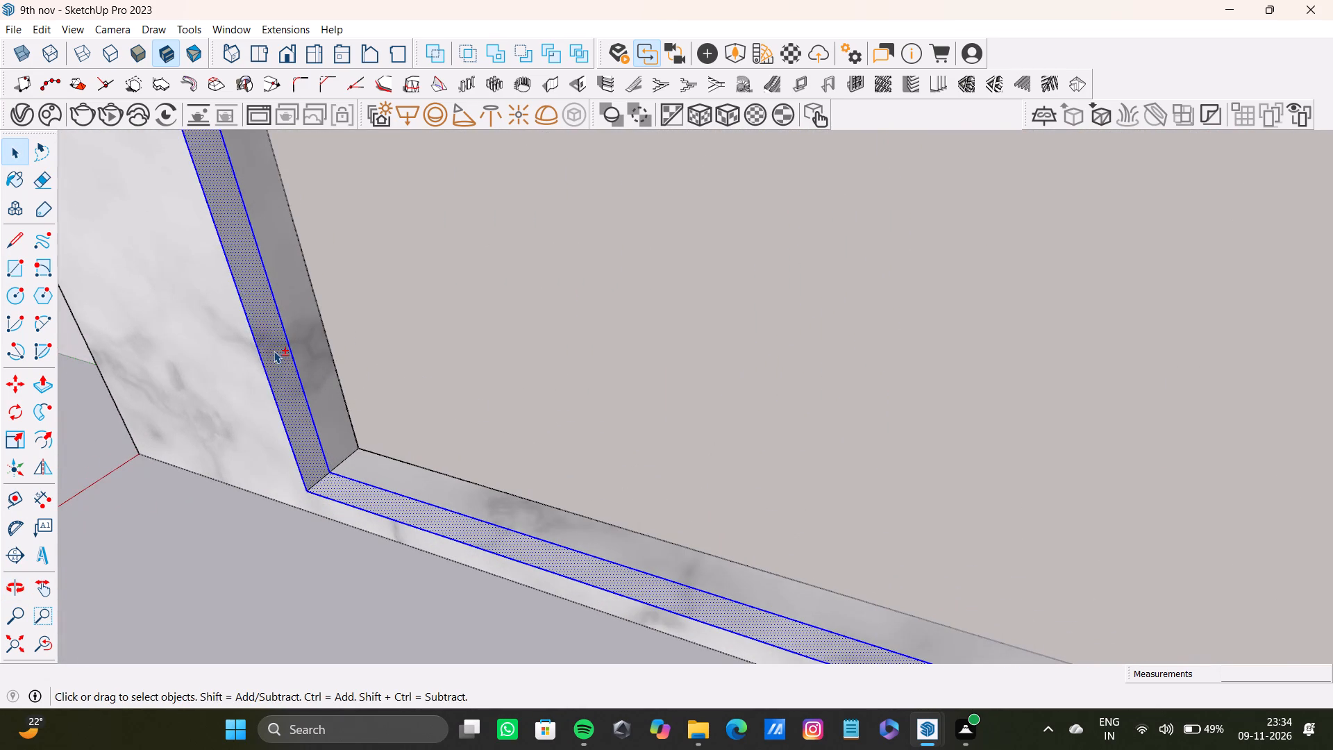
shift+scroll(275, 347, down, 16)
shift+middle_drag(413, 303, 536, 549)
shift+scroll(535, 549, down, 11)
shift+middle_drag(553, 240, 609, 487)
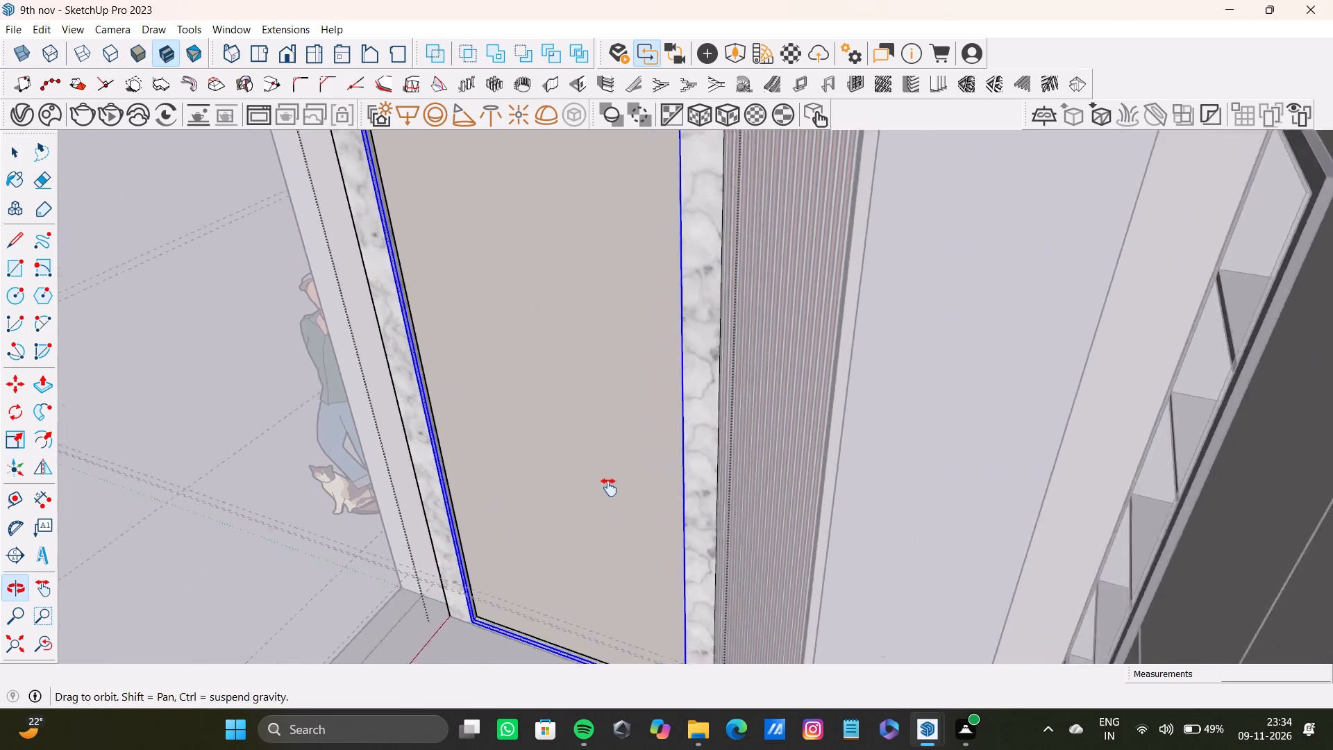
shift+middle_drag(609, 487, 610, 504)
shift+scroll(513, 294, down, 5)
shift+middle_drag(510, 282, 537, 475)
scroll(505, 471, up, 10)
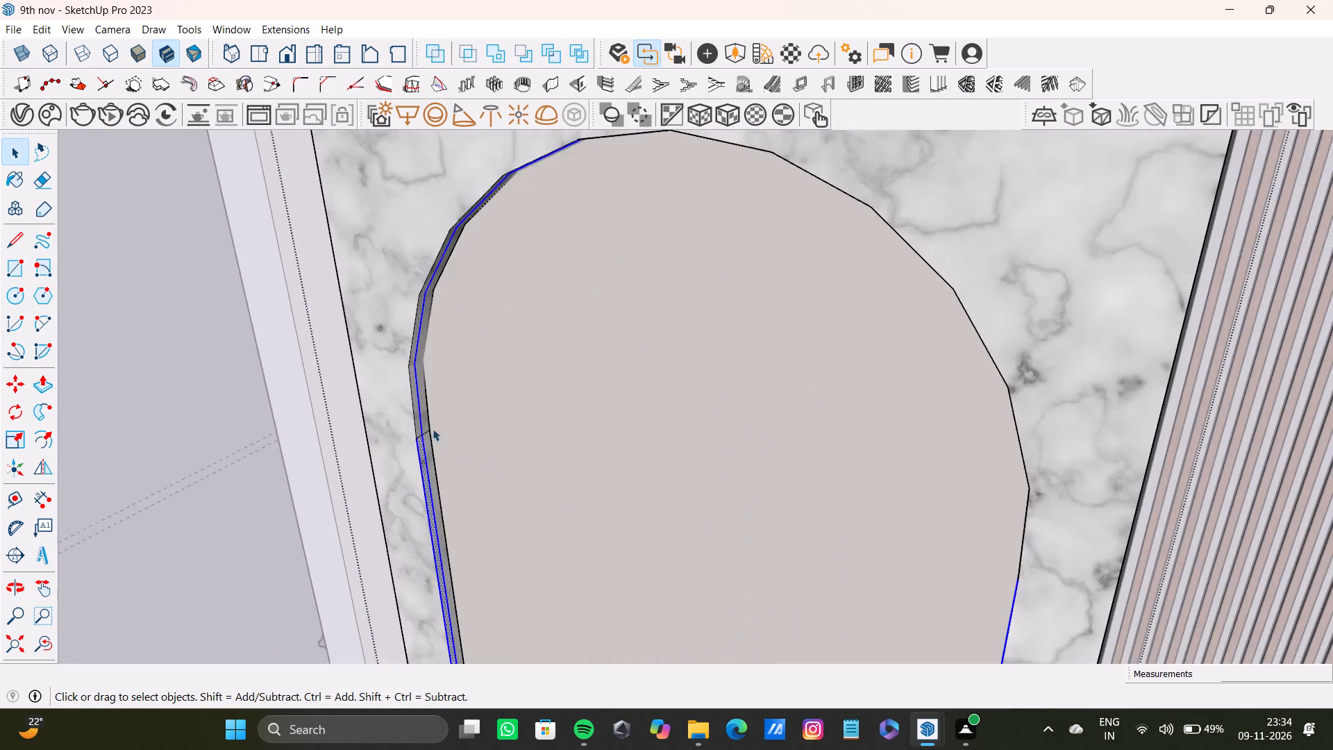
scroll(433, 428, up, 16)
shift+click(403, 426)
shift+click(425, 426)
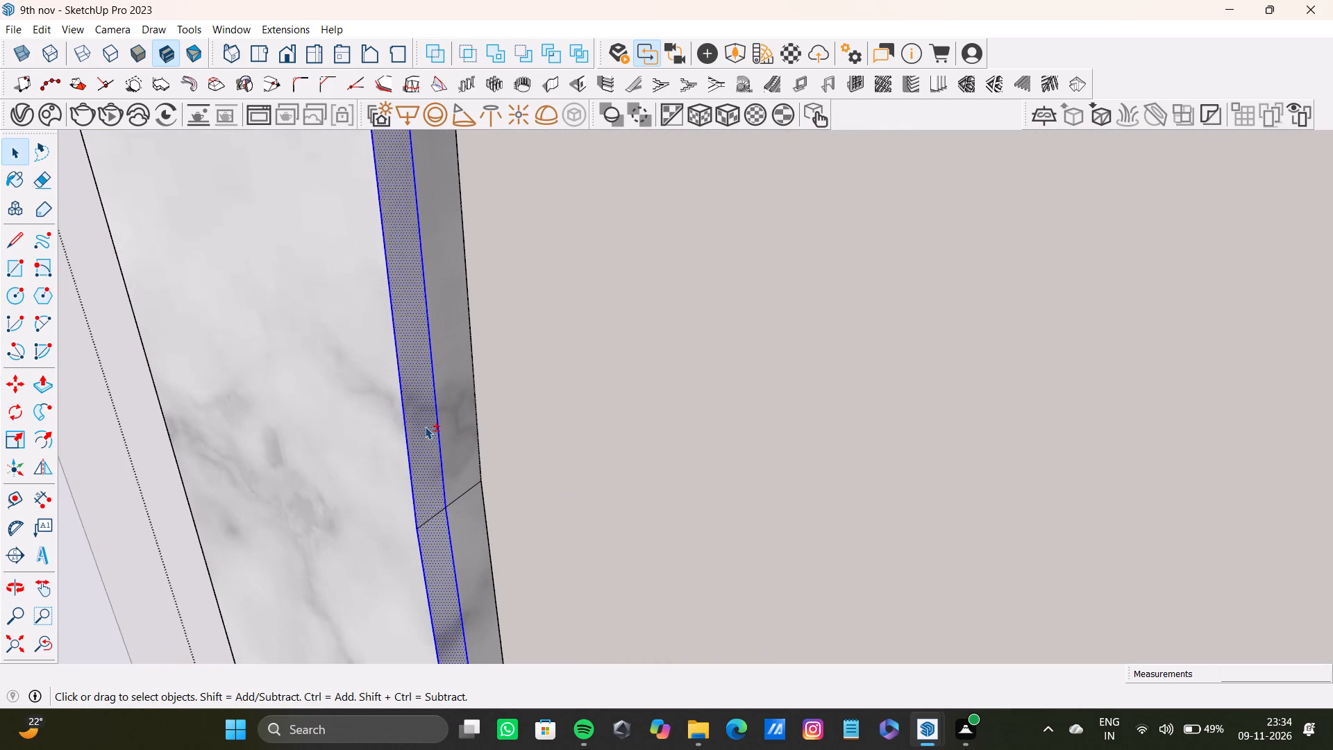
shift+scroll(427, 414, down, 11)
shift+middle_drag(451, 426, 689, 583)
shift+middle_drag(767, 485, 324, 480)
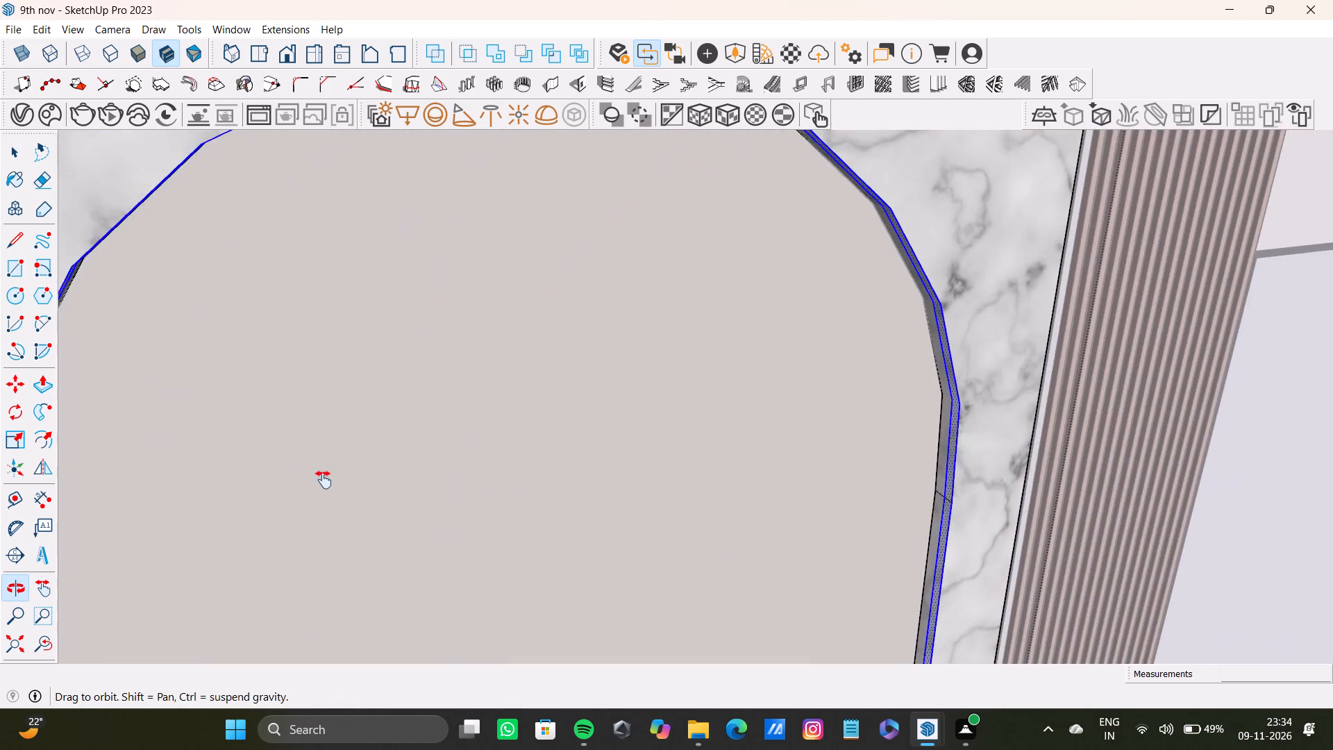
shift+middle_drag(324, 480, 396, 487)
shift+scroll(682, 484, up, 3)
shift+scroll(434, 344, down, 5)
shift+middle_drag(440, 349, 420, 369)
scroll(777, 265, up, 15)
right_click(737, 314)
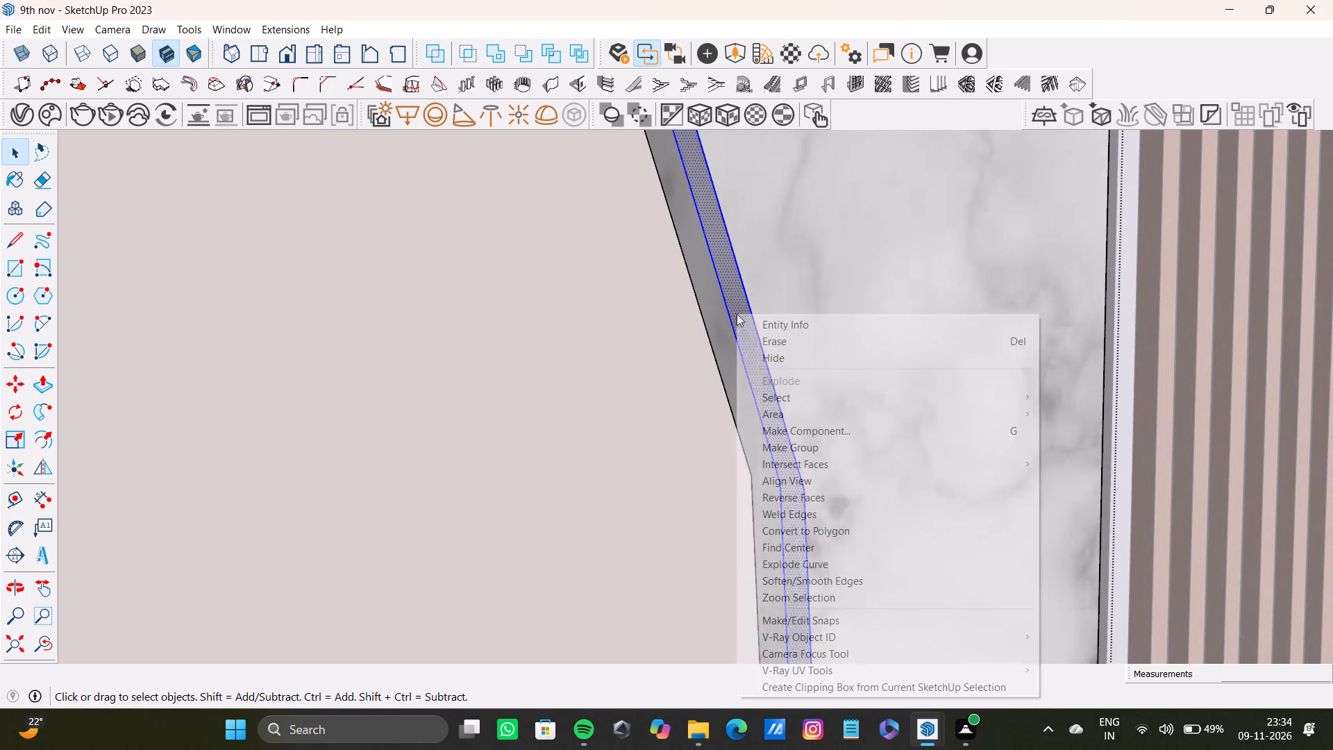
click(790, 447)
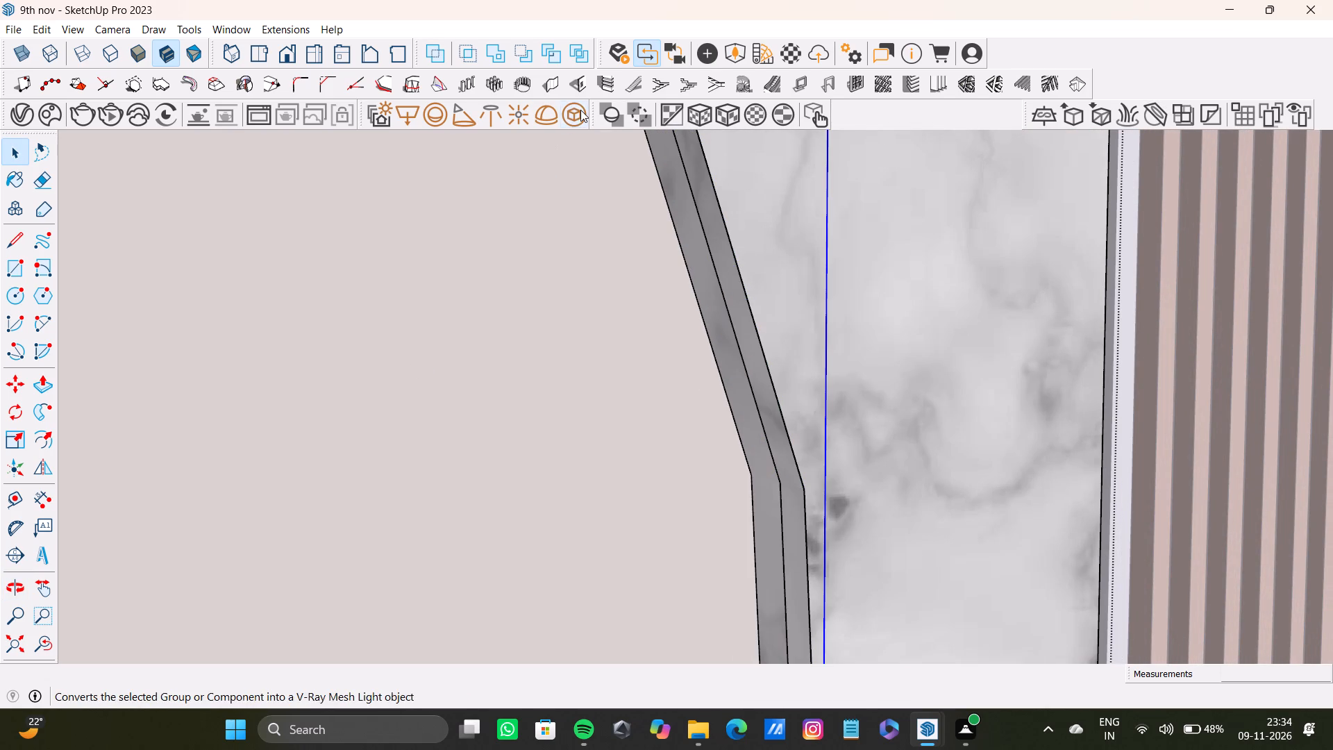
Convert the grouped arch strip into a V-Ray mesh light.
click(580, 110)
Close the arched panel's group to return to the bedroom group's editing context.
click(20, 643)
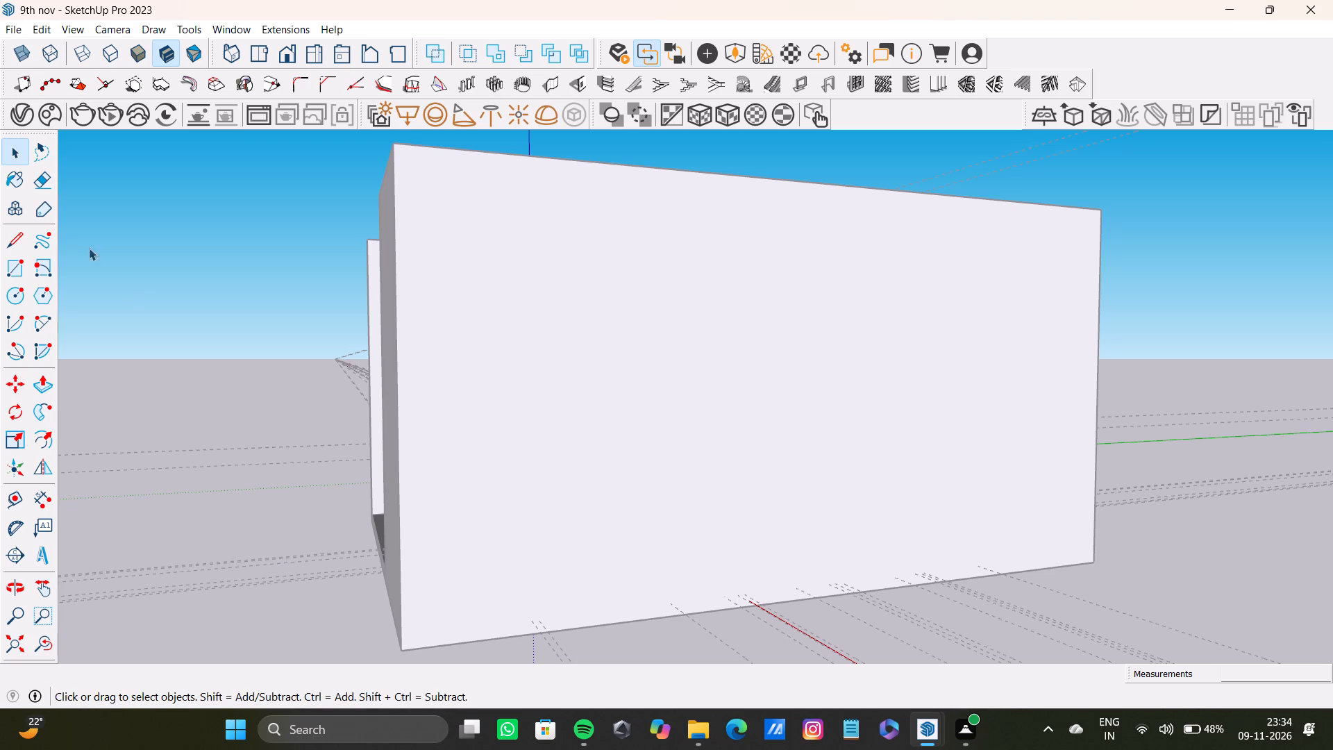
click(14, 640)
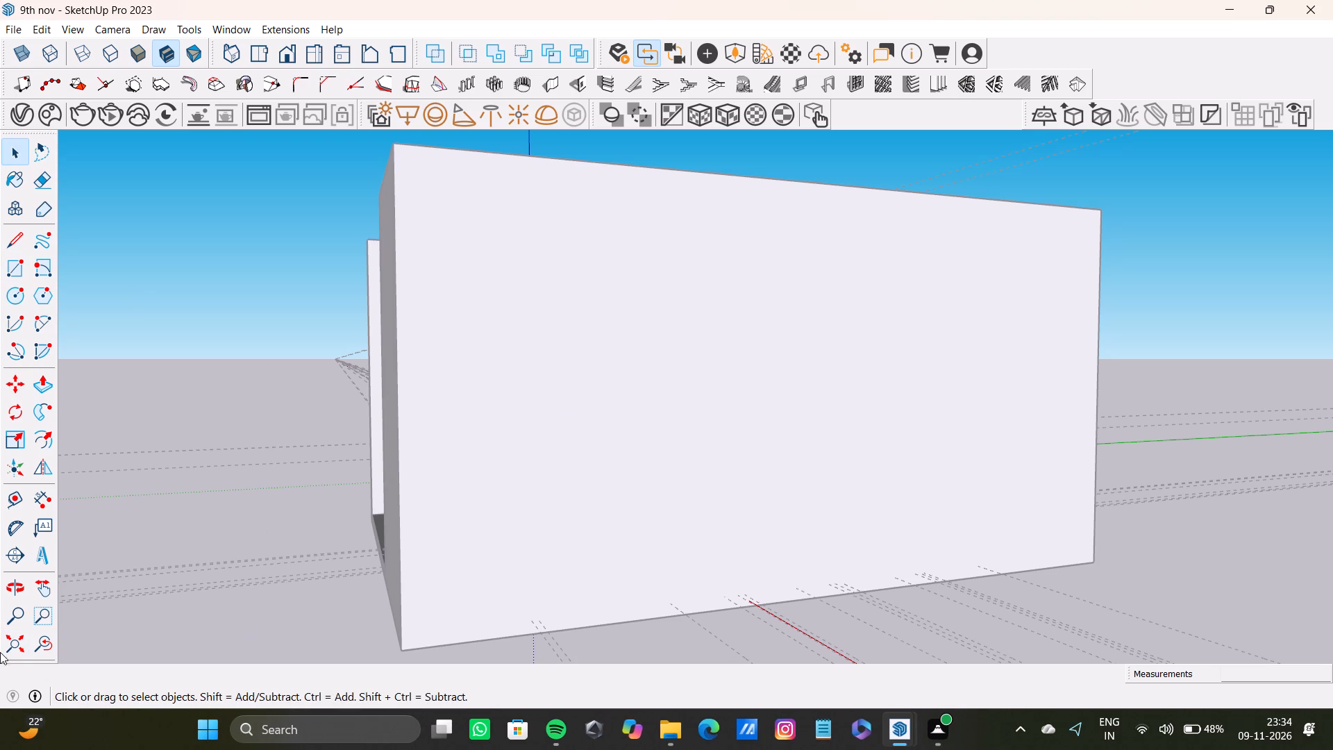
click(12, 658)
triple_click(12, 648)
middle_drag(383, 413, 852, 535)
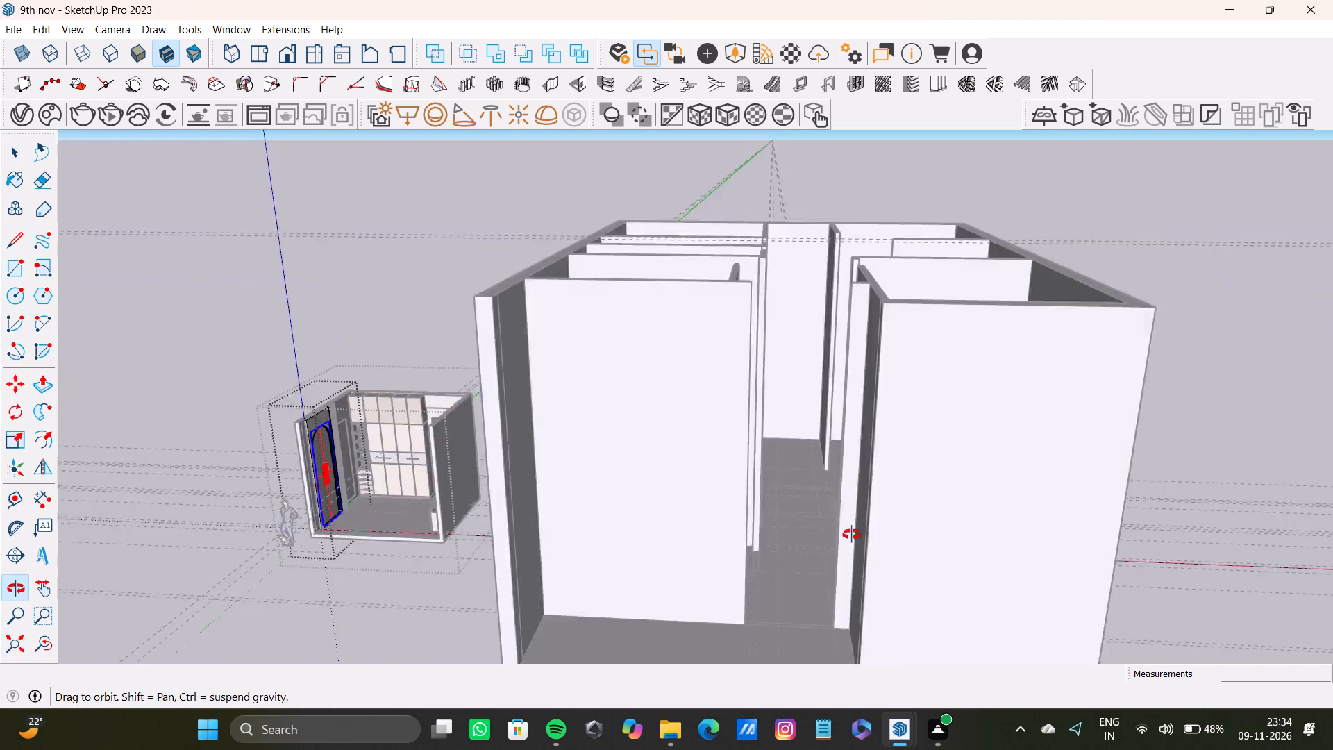
middle_drag(852, 535, 850, 535)
scroll(100, 492, down, 3)
scroll(157, 536, up, 4)
shift+middle_drag(204, 545, 479, 344)
scroll(637, 311, up, 14)
middle_drag(636, 321, 417, 292)
scroll(432, 271, down, 4)
shift+middle_drag(438, 278, 671, 449)
key(space)
click(646, 176)
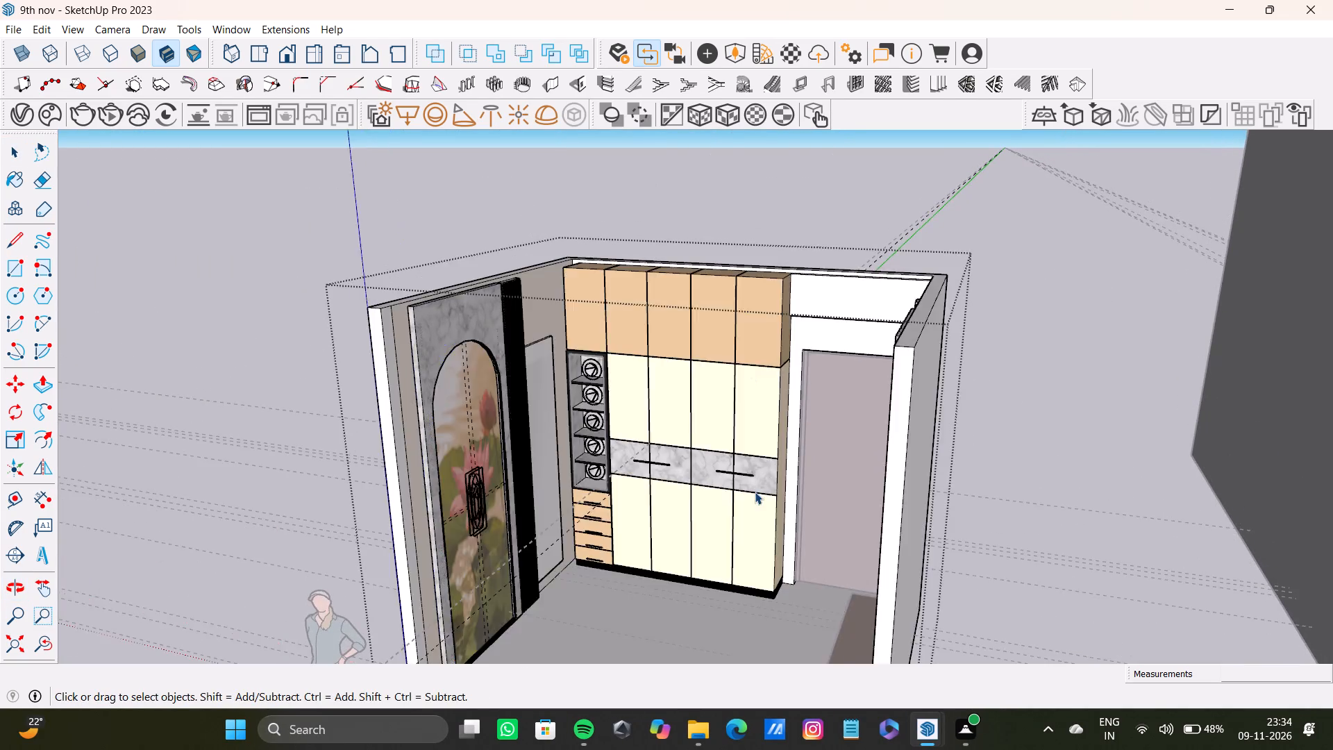
Push/Pull the top face of the bedroom walls upward to raise them above the wardrobe.
scroll(755, 492, up, 4)
scroll(733, 468, down, 9)
shift+middle_drag(733, 467, 873, 562)
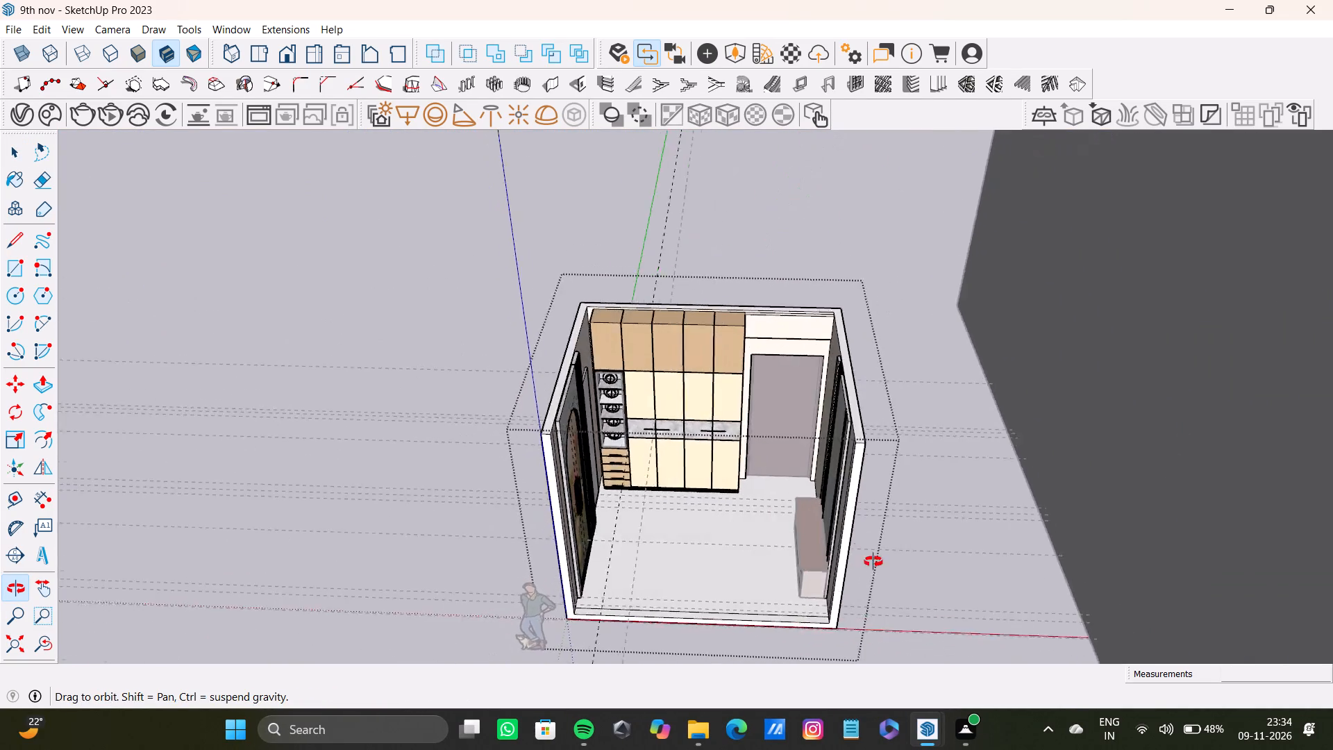
shift+middle_drag(873, 562, 820, 578)
scroll(801, 414, up, 8)
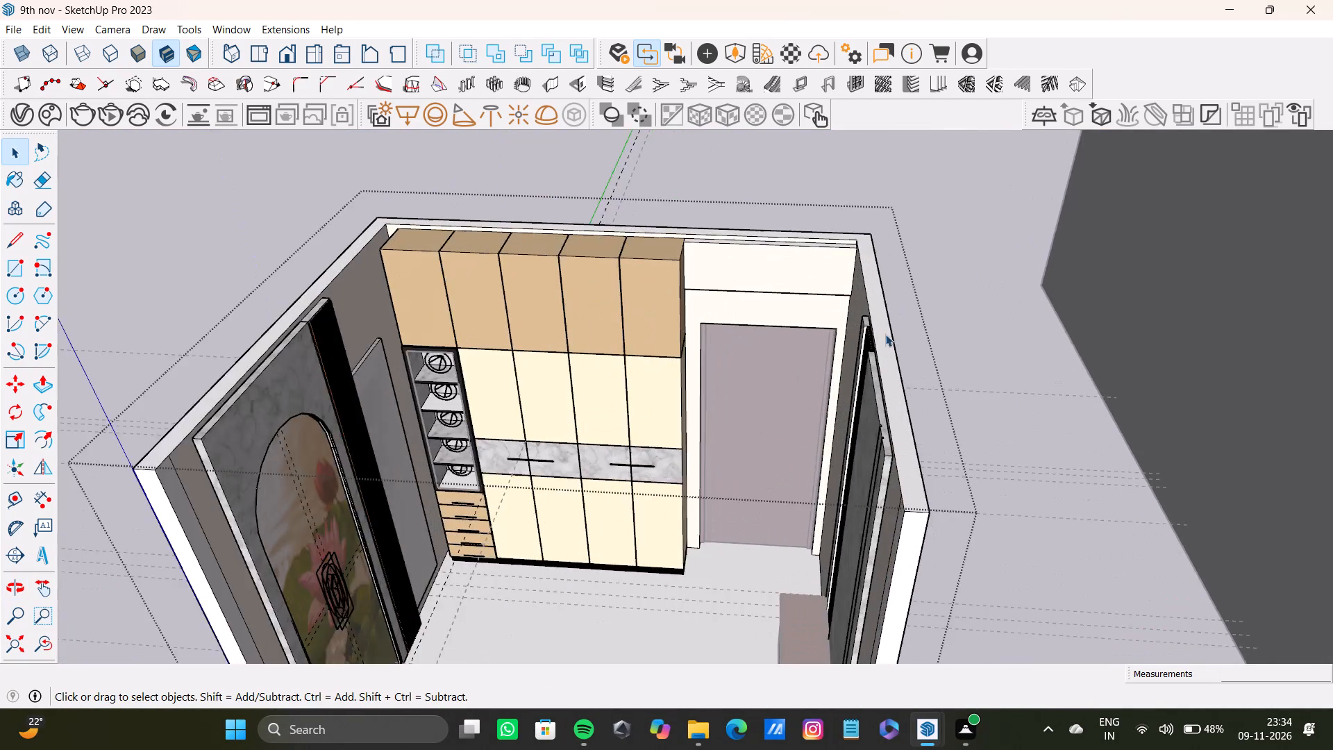
scroll(885, 334, up, 3)
click(884, 333)
key(p)
drag(884, 335, 871, 297)
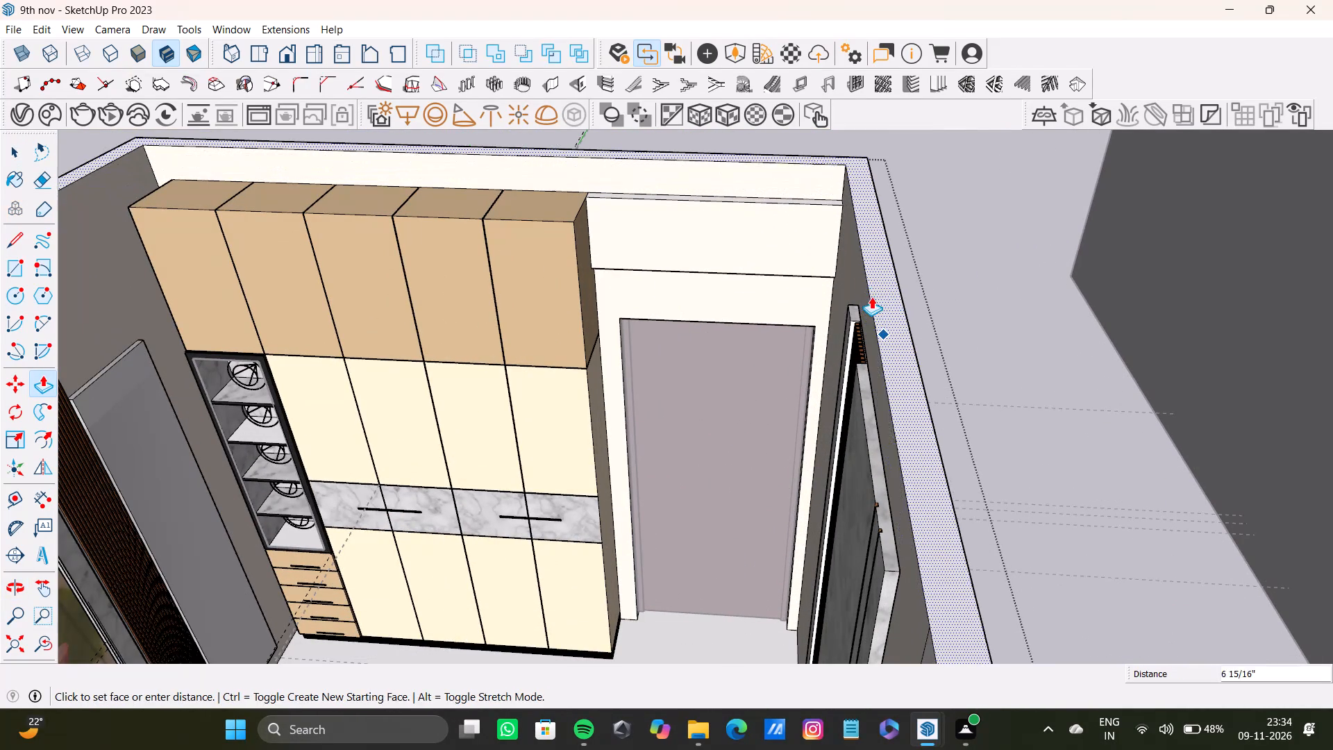
drag(871, 297, 868, 273)
scroll(844, 337, down, 9)
shift+middle_drag(831, 387, 836, 331)
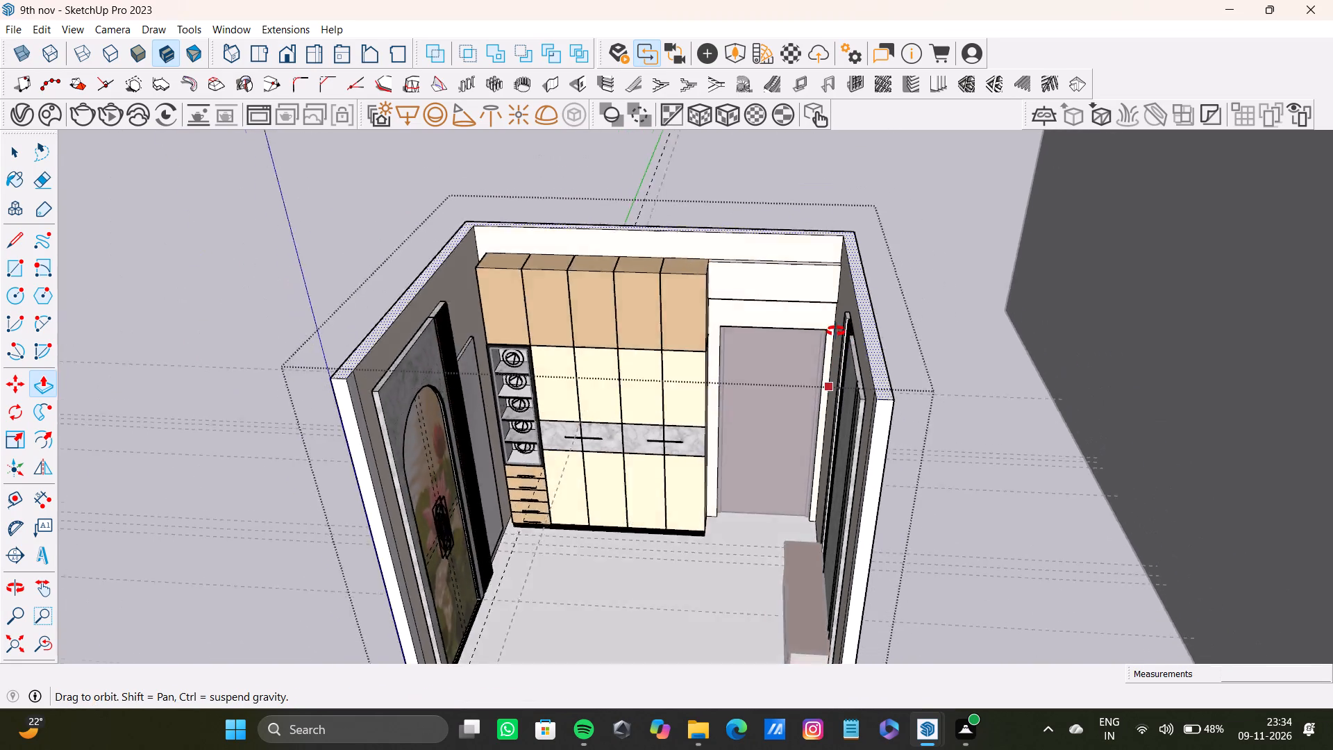
Place a guide about 8 3/8" below the top edge of the wall above the wardrobe.
shift+middle_drag(836, 331, 821, 225)
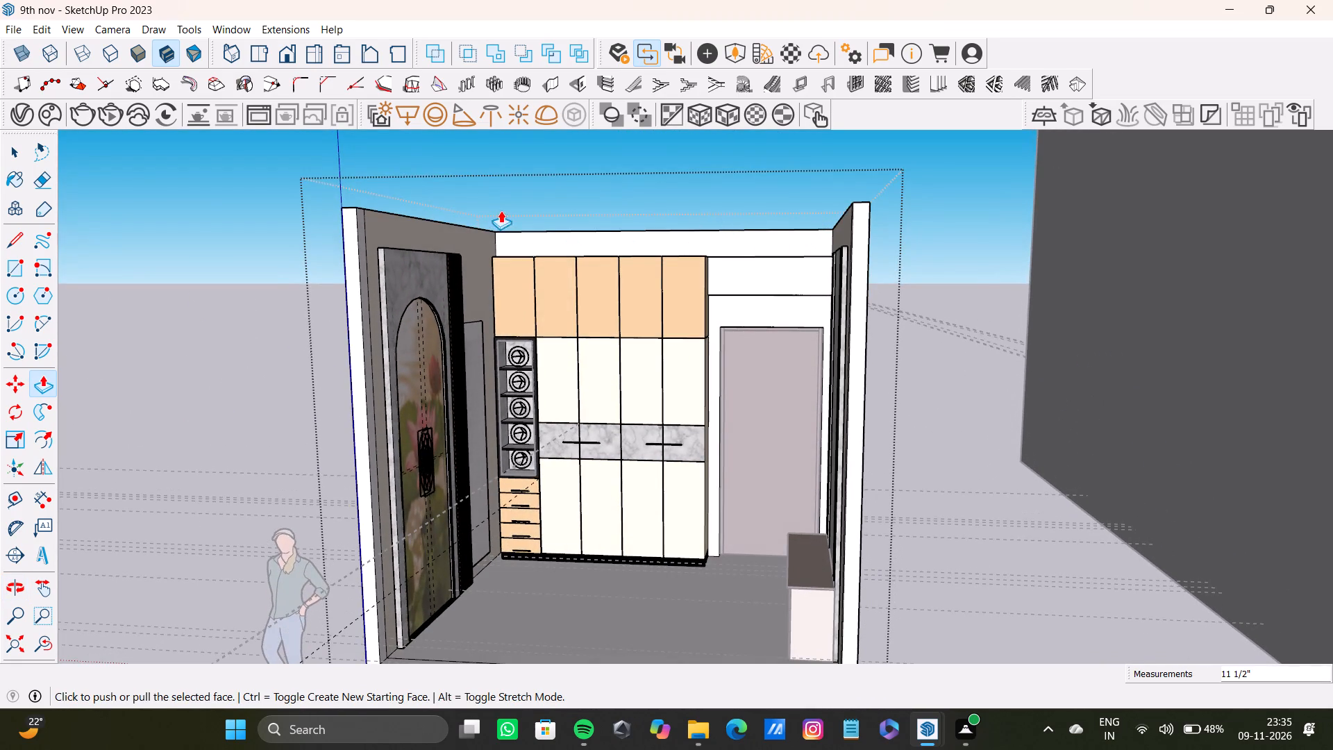
scroll(521, 222, up, 4)
key(t)
scroll(596, 244, up, 6)
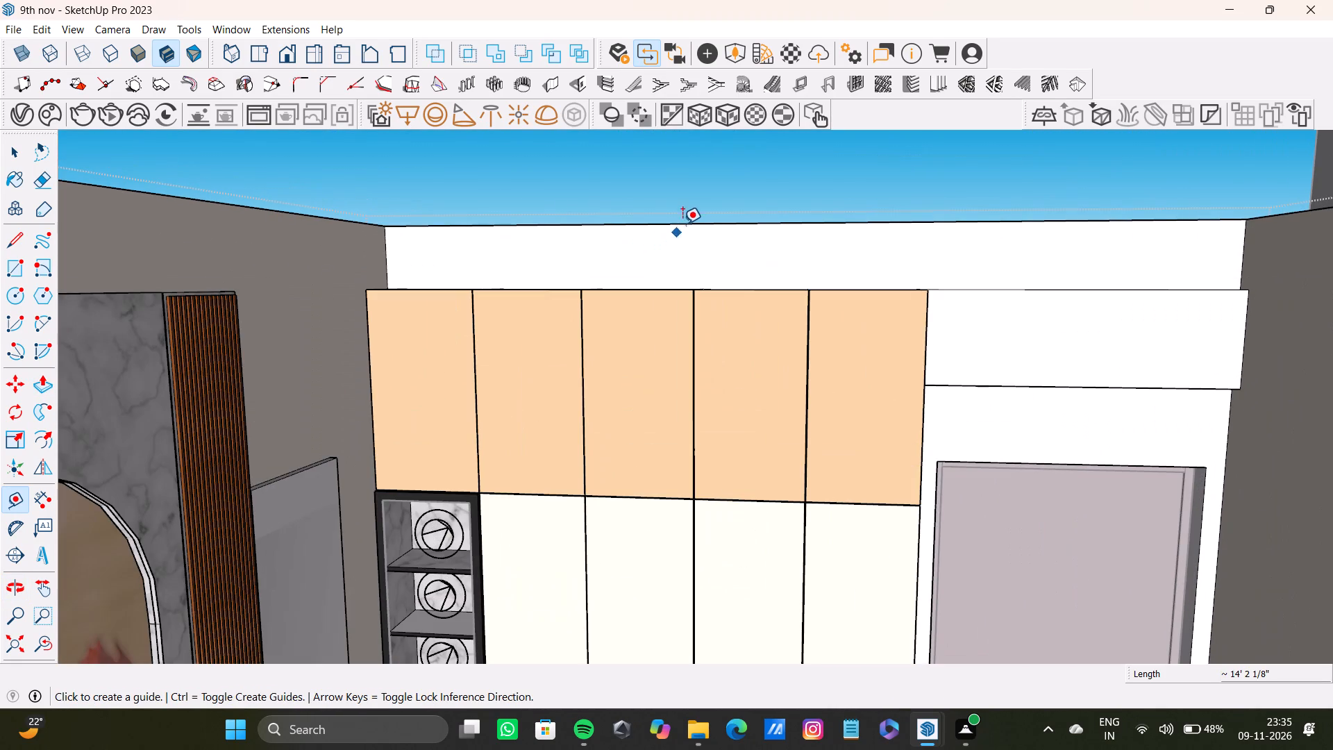
click(685, 222)
click(691, 266)
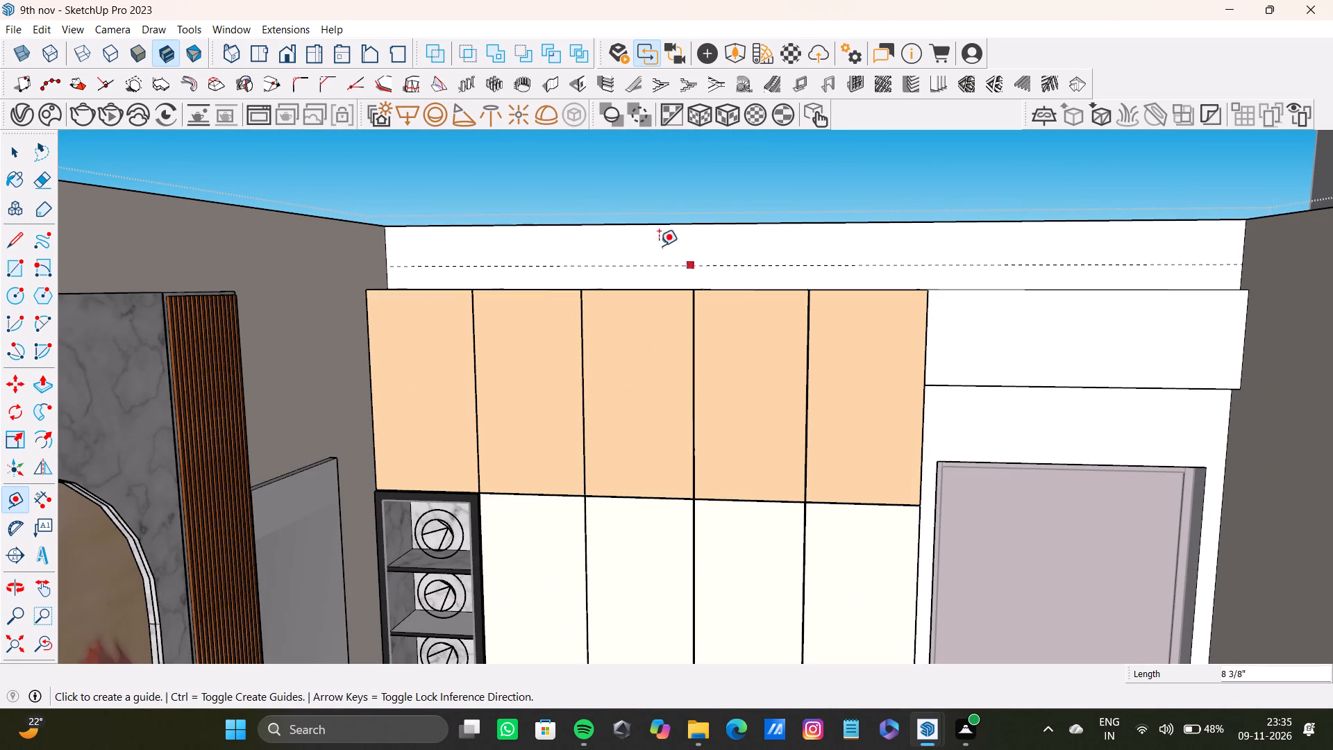
key(space)
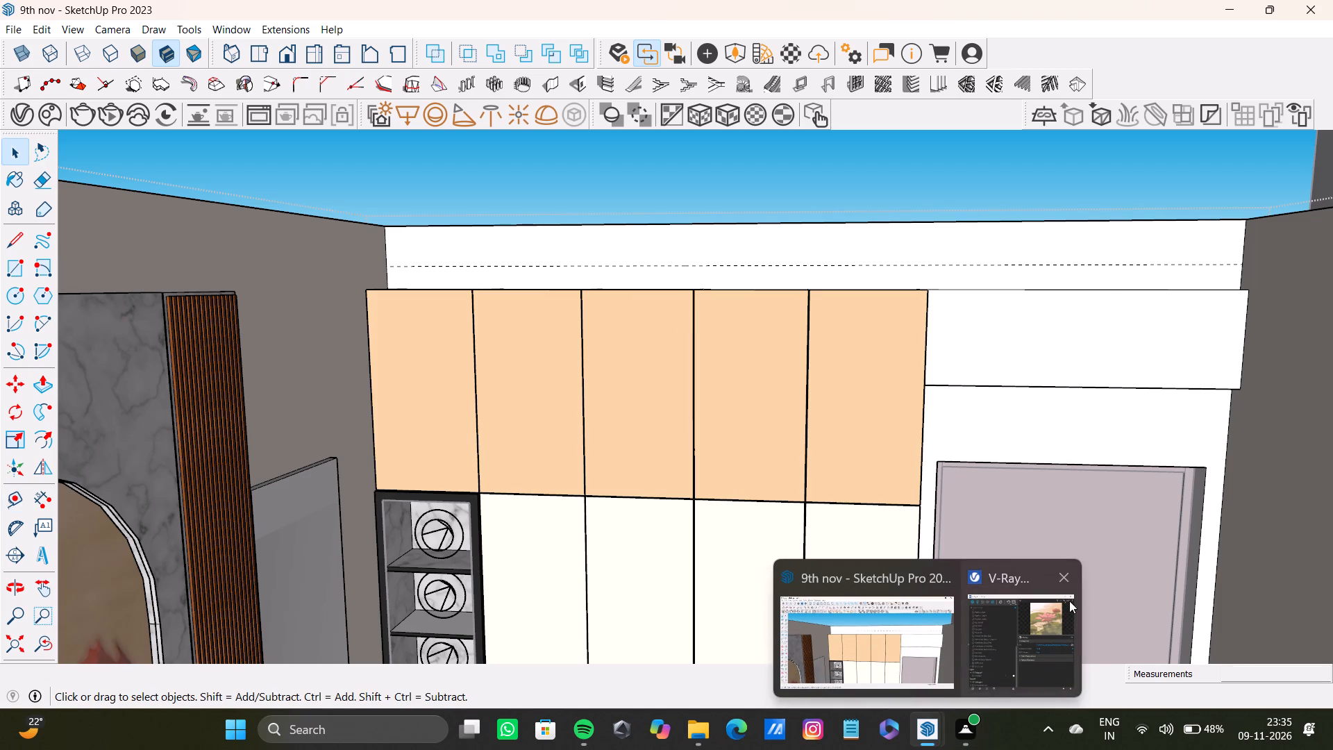
Close the separate V-Ray window.
click(1064, 580)
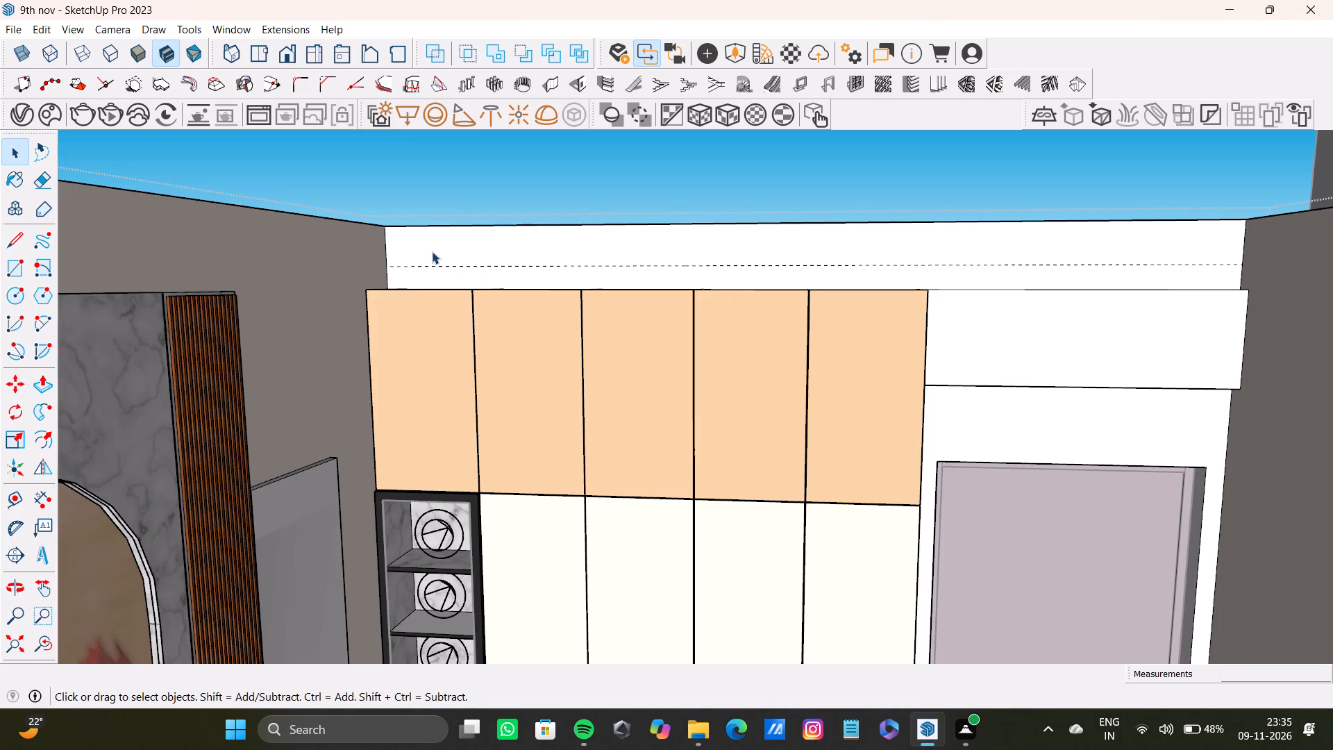
Draw a line along the guide across the full width of the wall above the wardrobe and door.
key(t)
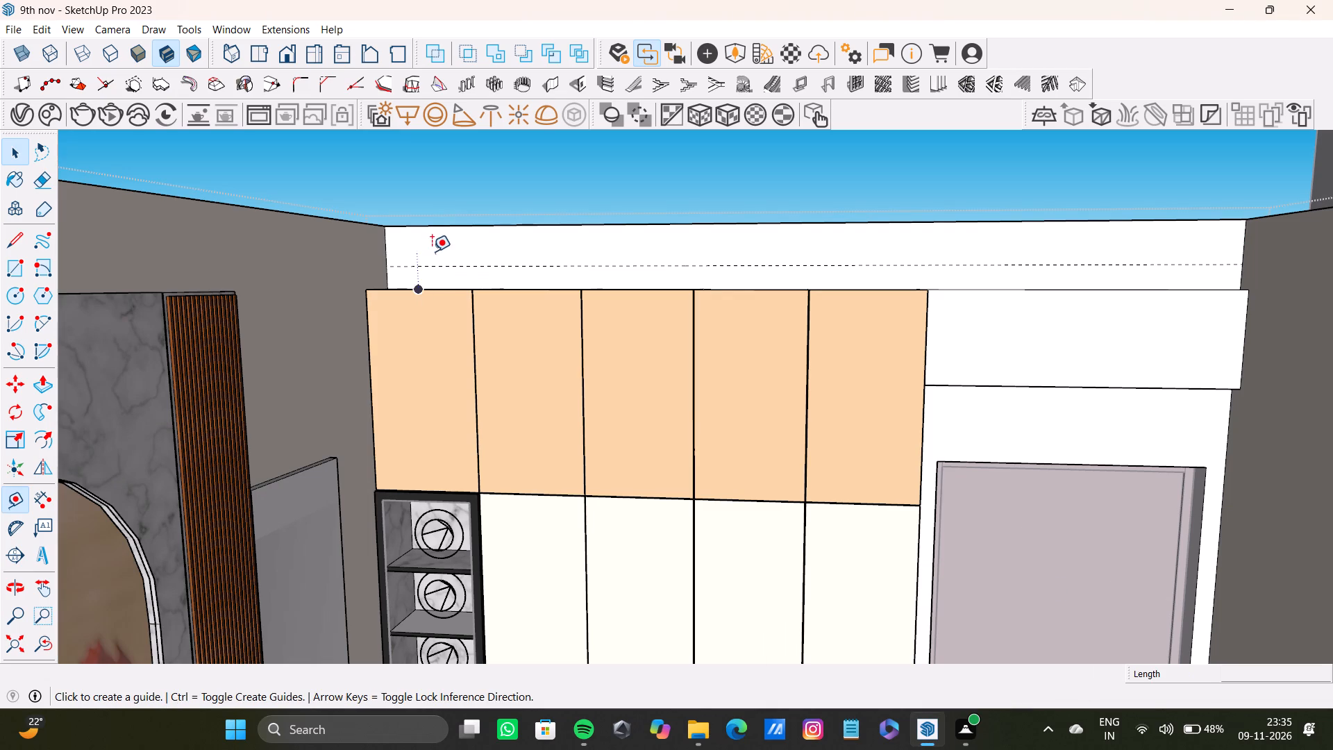
key(l)
scroll(394, 269, up, 4)
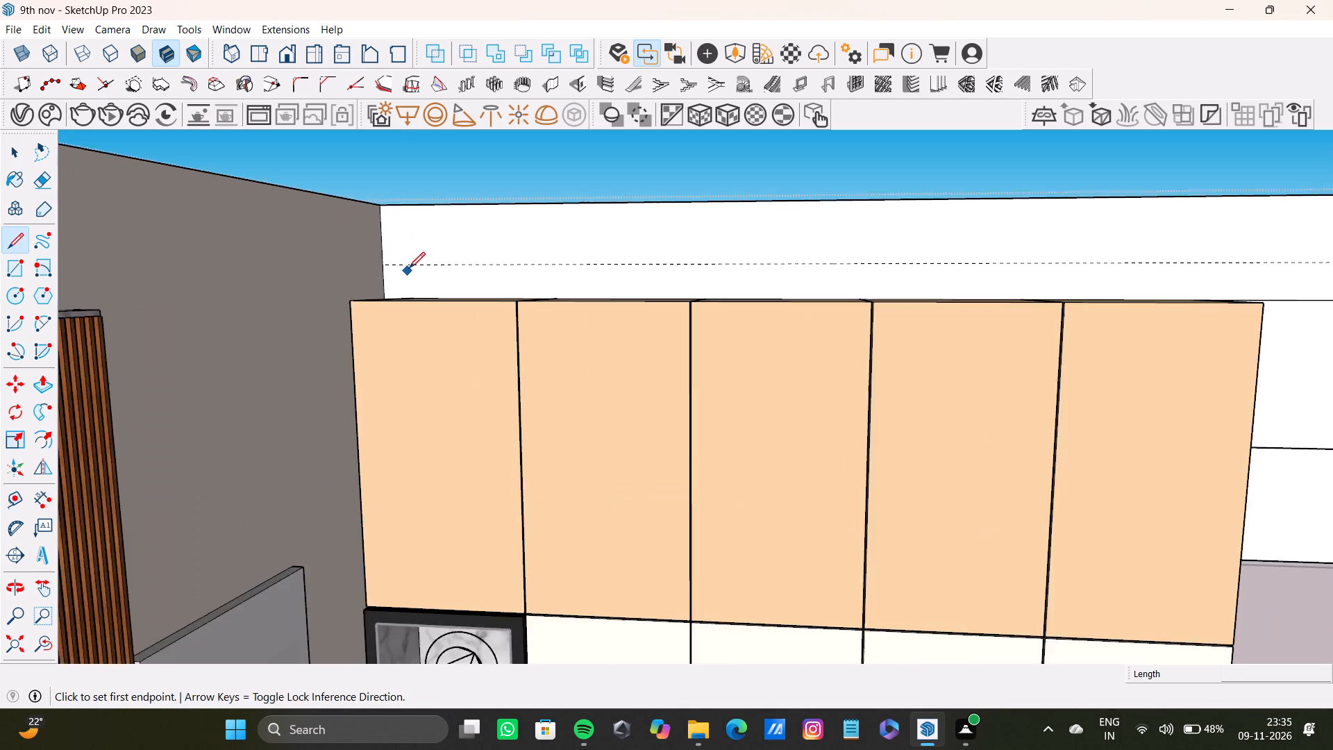
scroll(409, 268, up, 6)
drag(372, 260, 379, 256)
scroll(1085, 323, down, 13)
shift+middle_drag(1120, 285, 555, 212)
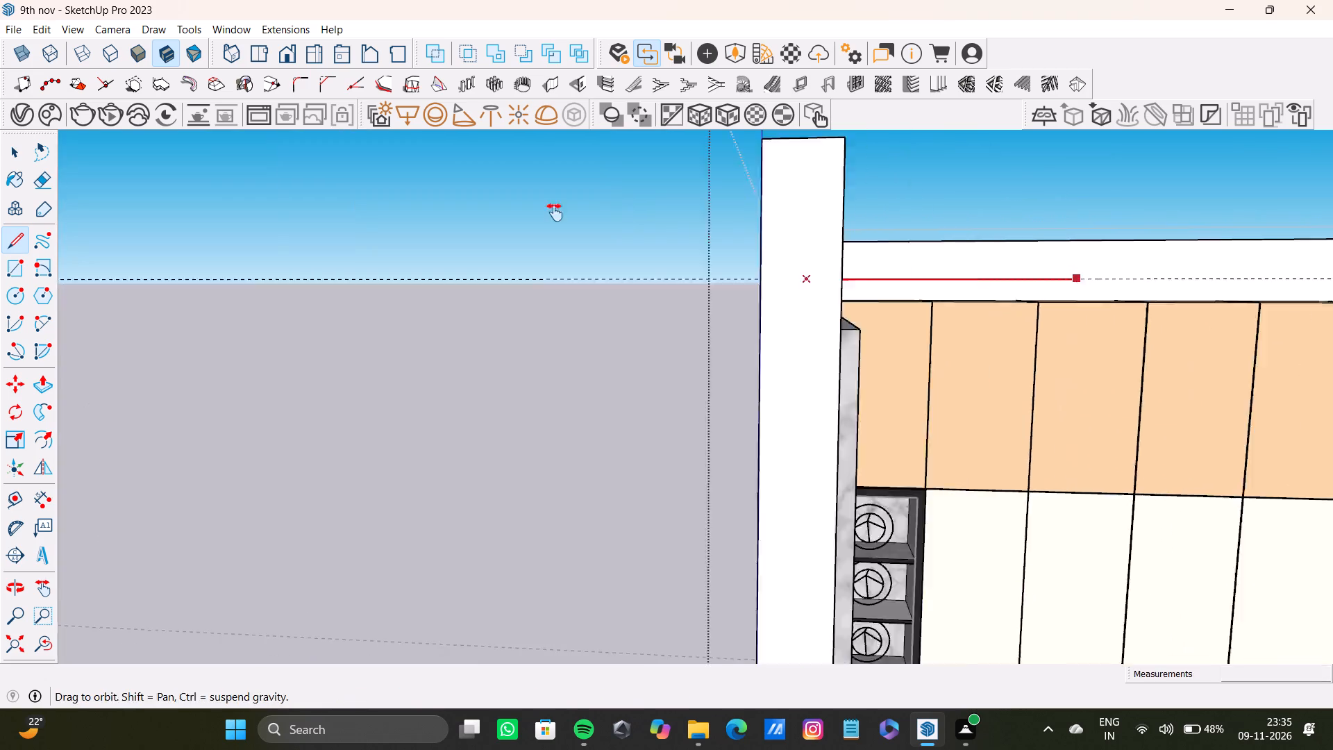
shift+middle_drag(555, 212, 313, 237)
scroll(694, 224, down, 3)
middle_drag(705, 224, 792, 292)
scroll(792, 279, up, 4)
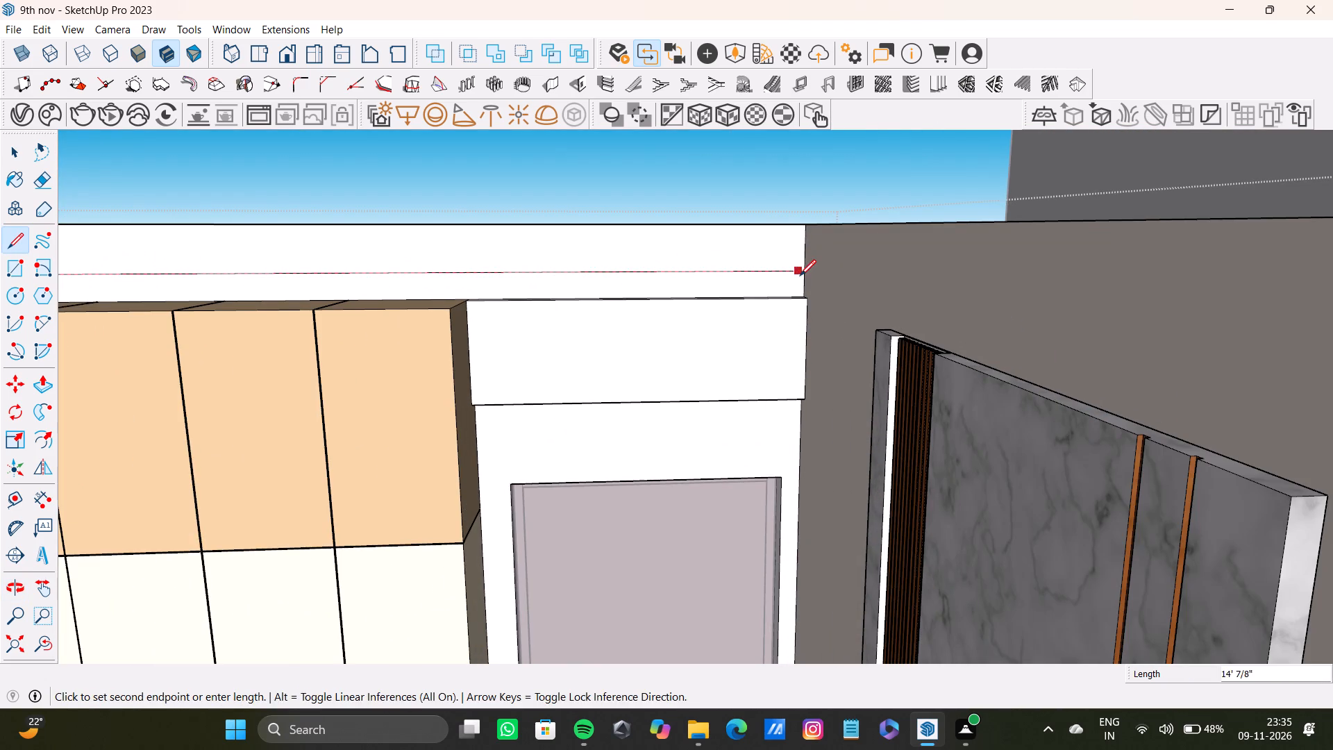
click(800, 276)
Push/Pull the upper wall strip forward across the room until it meets the open front, forming the ceiling slab.
key(space)
click(749, 253)
key(p)
drag(751, 249, 796, 320)
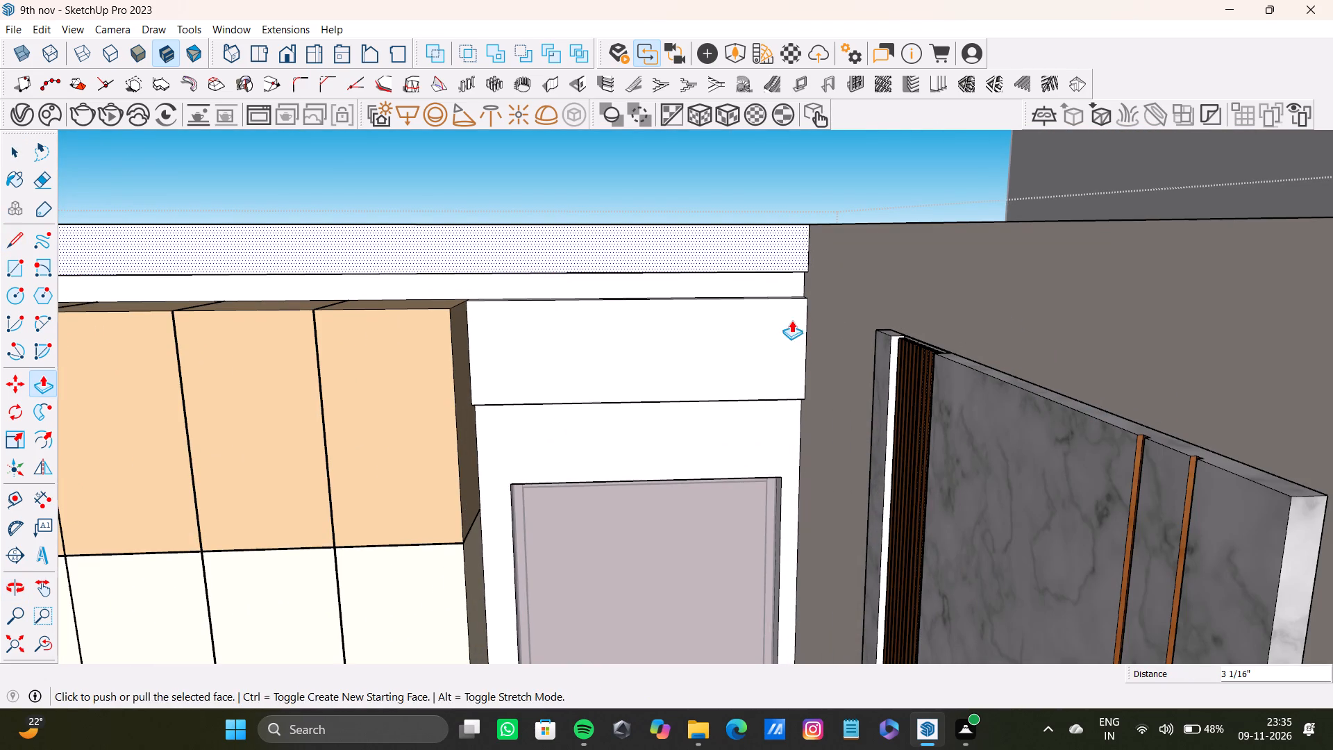
middle_drag(770, 253, 713, 347)
scroll(712, 349, down, 7)
shift+middle_drag(711, 351, 716, 267)
drag(716, 214, 677, 353)
scroll(673, 356, down, 3)
shift+middle_drag(669, 395, 694, 267)
scroll(709, 233, up, 3)
scroll(687, 209, down, 7)
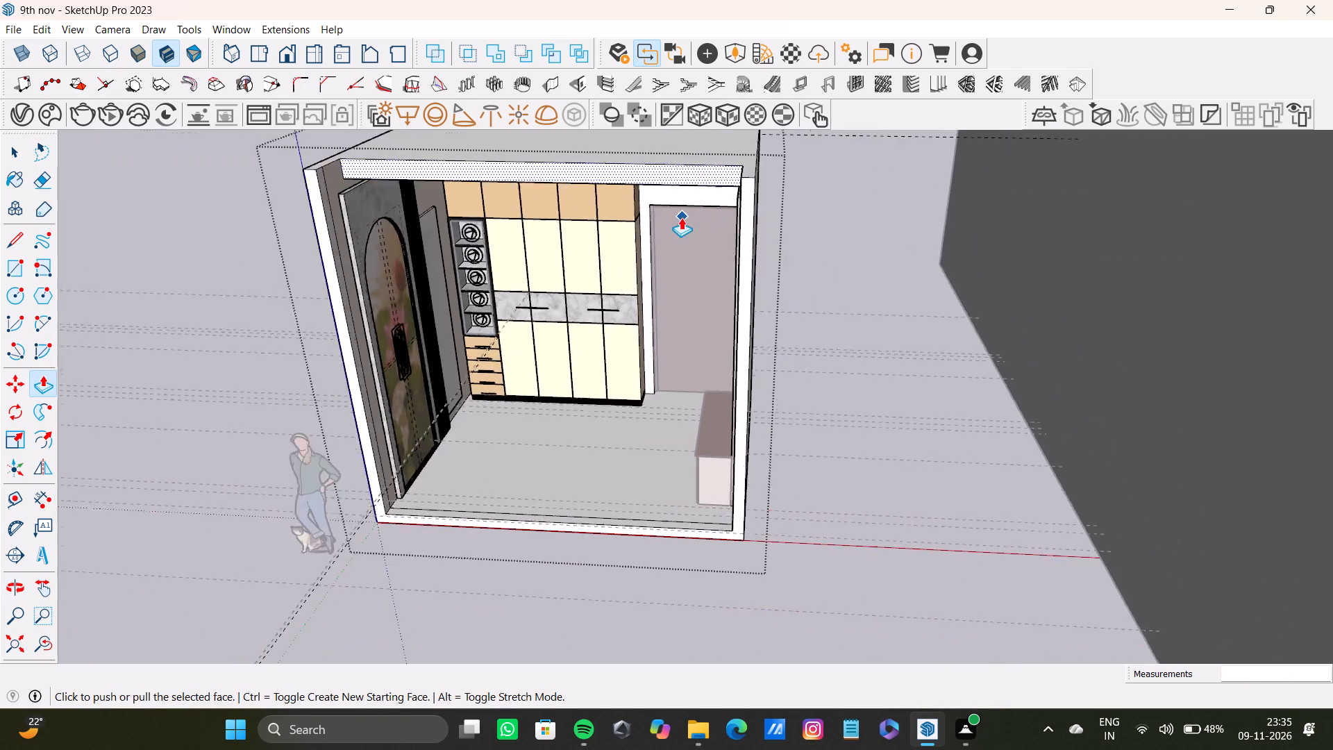
shift+middle_drag(680, 228, 680, 313)
scroll(461, 239, up, 11)
drag(358, 290, 274, 327)
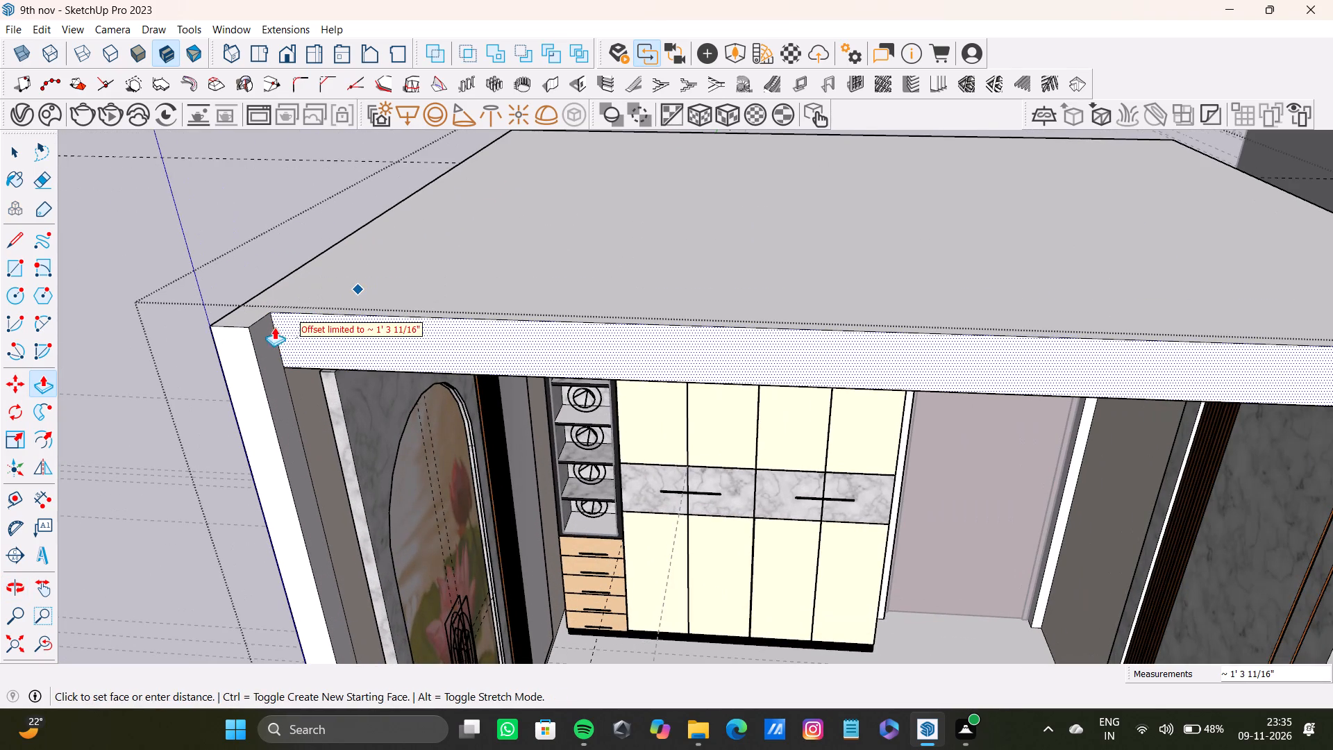
drag(274, 327, 271, 334)
drag(310, 334, 260, 351)
drag(333, 342, 276, 375)
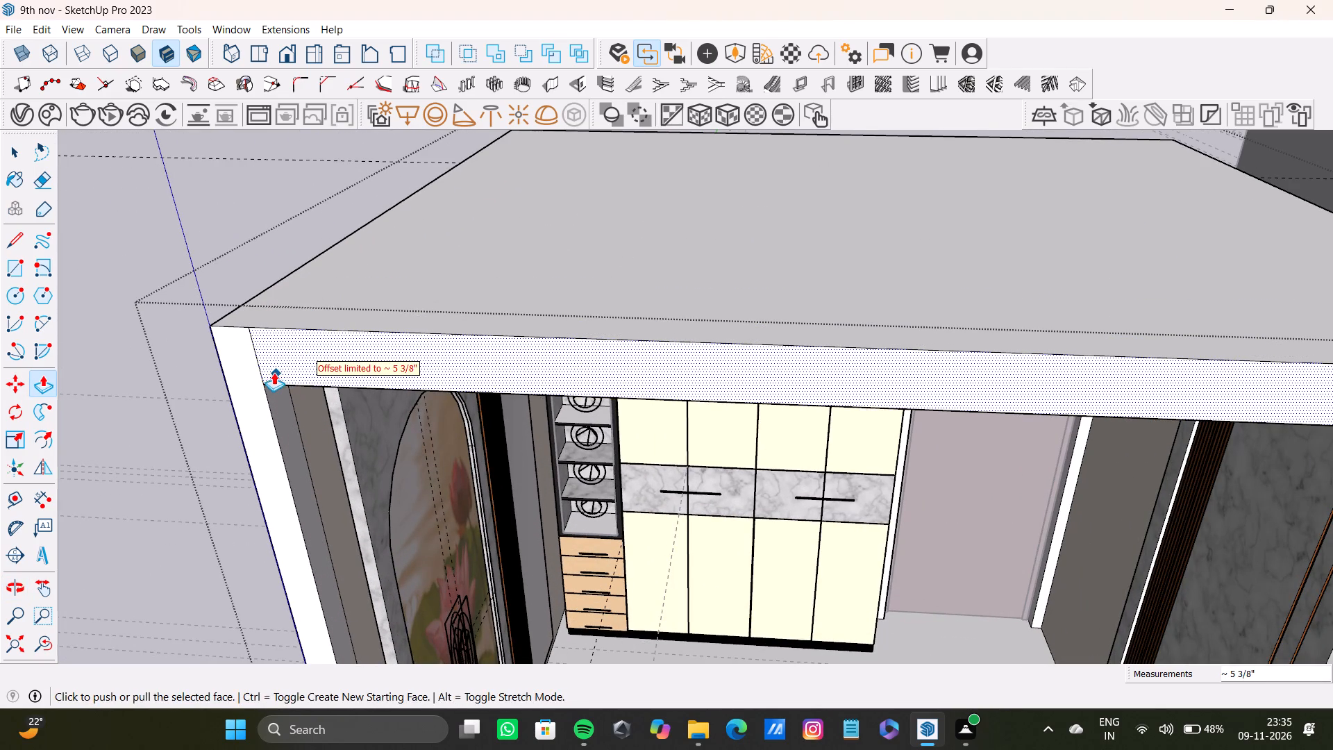
Offset the ceiling underside's outline inward to form a central rectangle.
scroll(351, 358, down, 5)
middle_drag(487, 431, 419, 344)
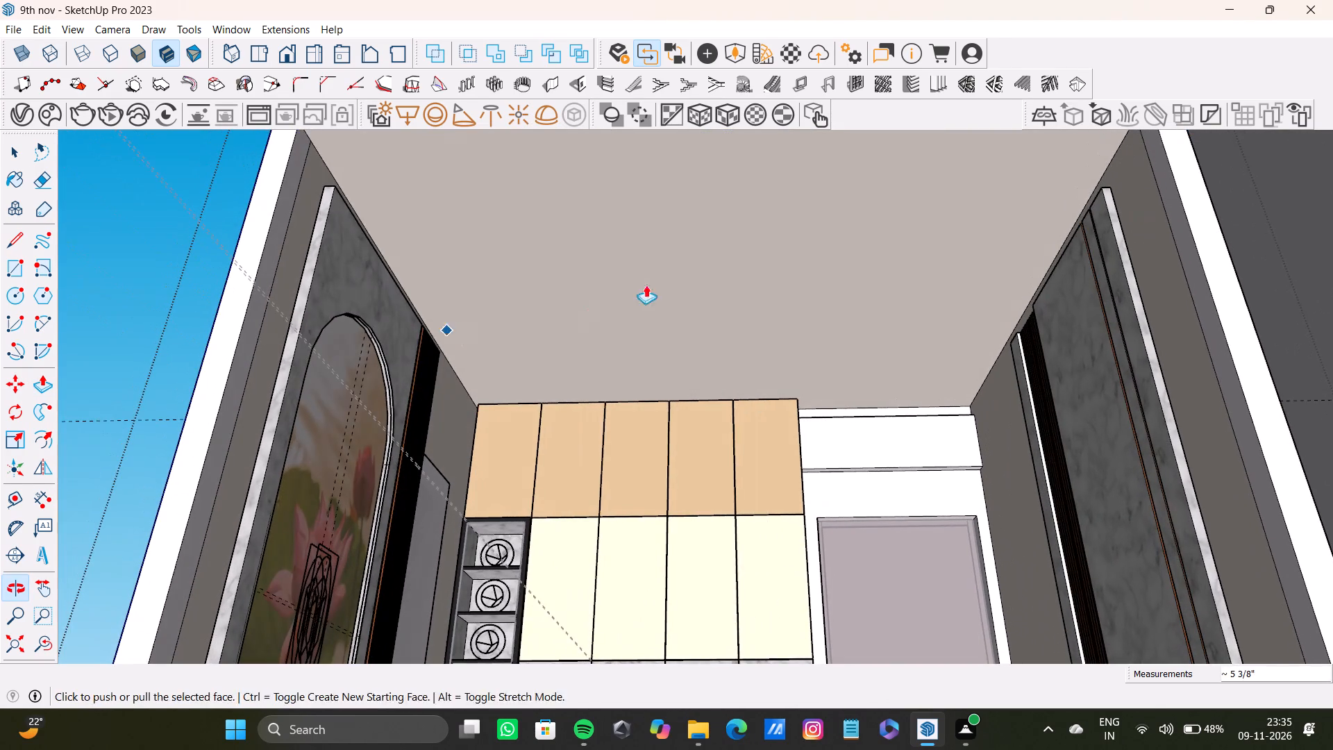
key(space)
click(653, 269)
scroll(642, 265, down, 5)
shift+middle_drag(637, 270, 688, 335)
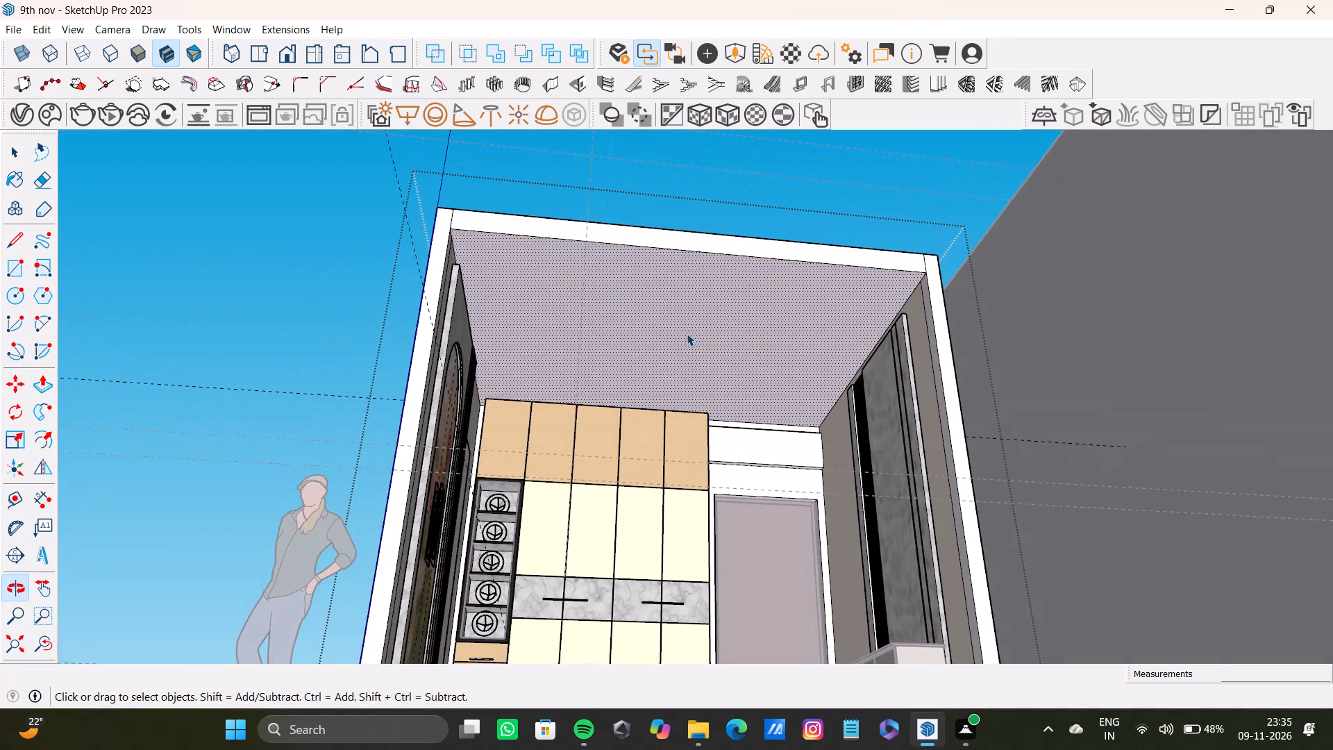
key(f)
drag(629, 325, 628, 278)
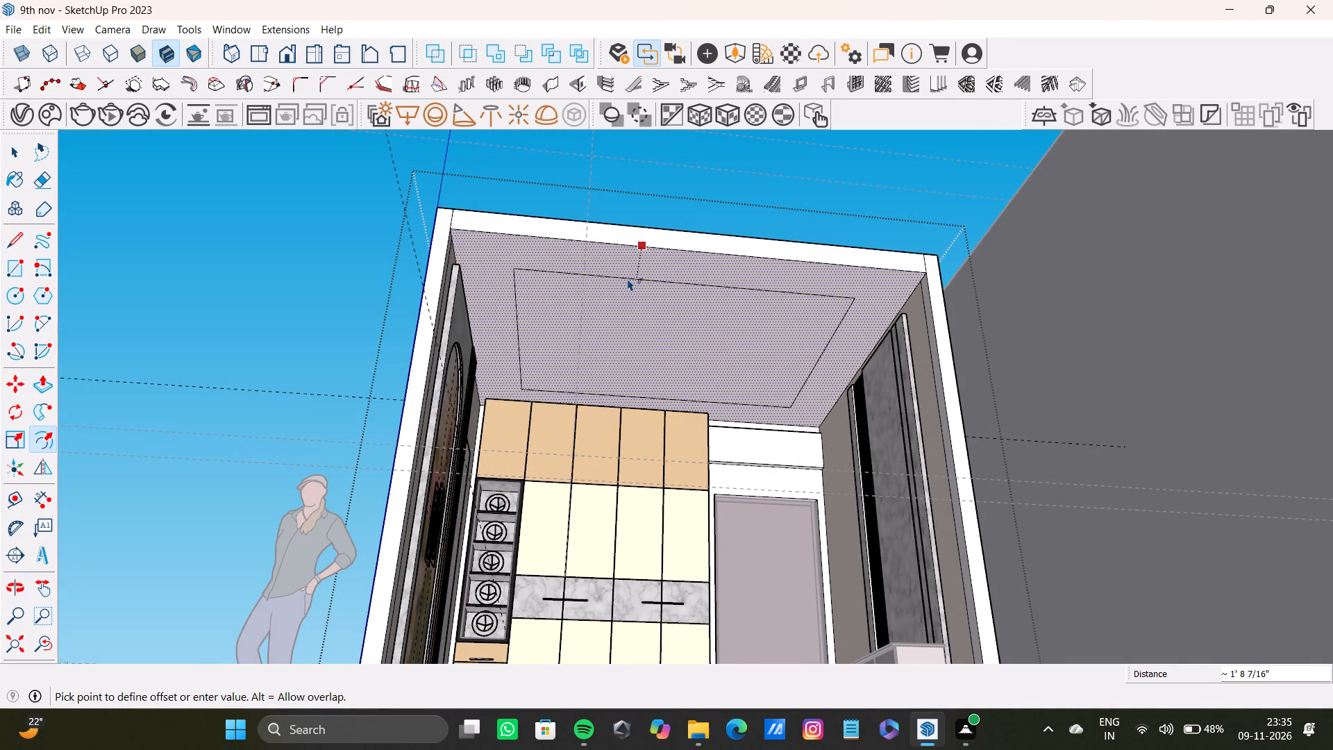
drag(628, 278, 624, 299)
Offset the ceiling's outer outline inward about 2' 1 5/16" to form a second rectangle around the central one.
scroll(623, 301, down, 4)
scroll(628, 323, up, 1)
middle_drag(628, 323, 617, 355)
scroll(617, 335, up, 7)
key(f)
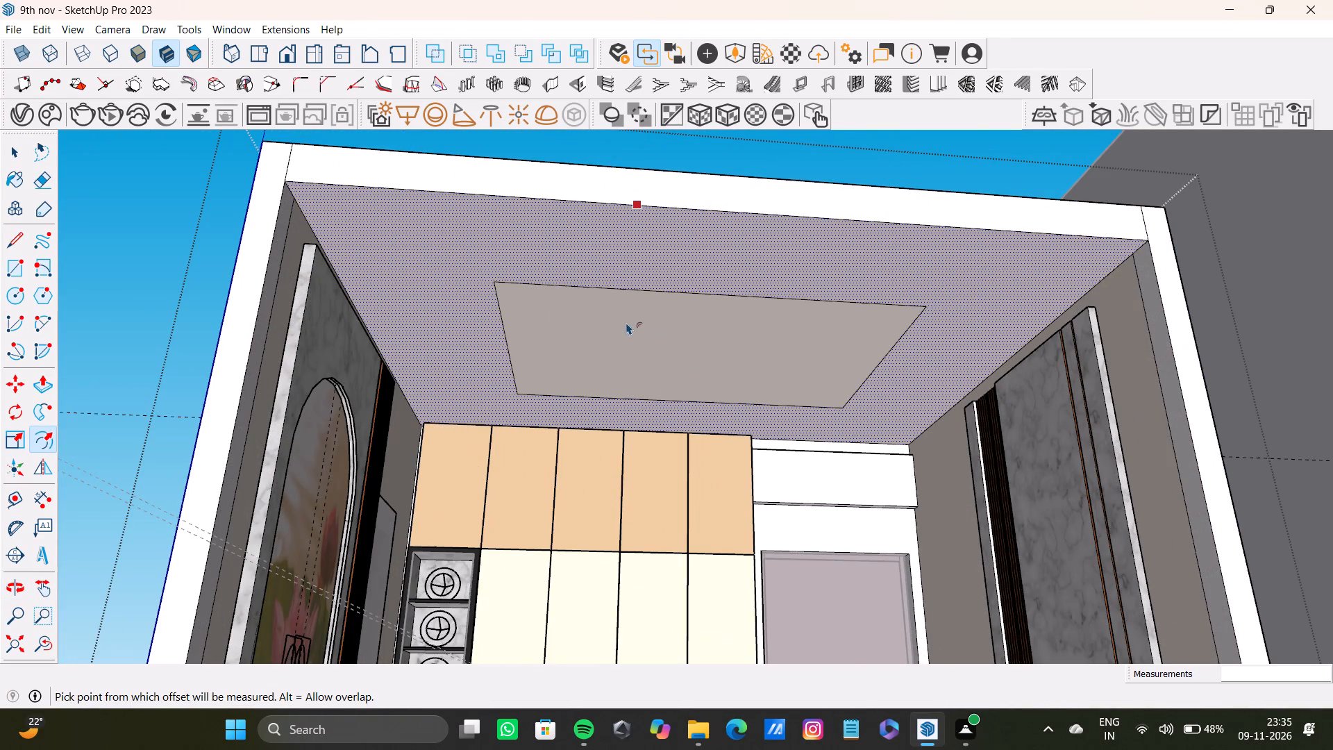
drag(630, 335, 637, 263)
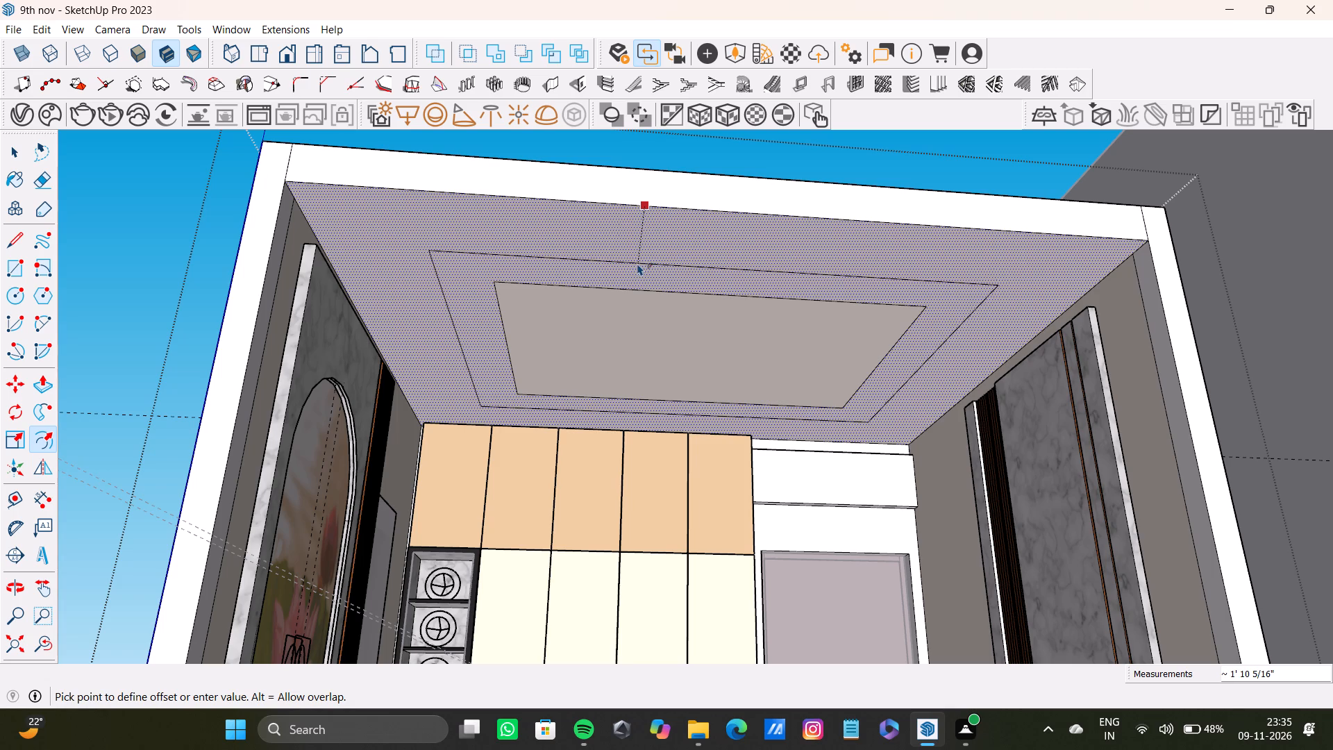
drag(637, 263, 641, 272)
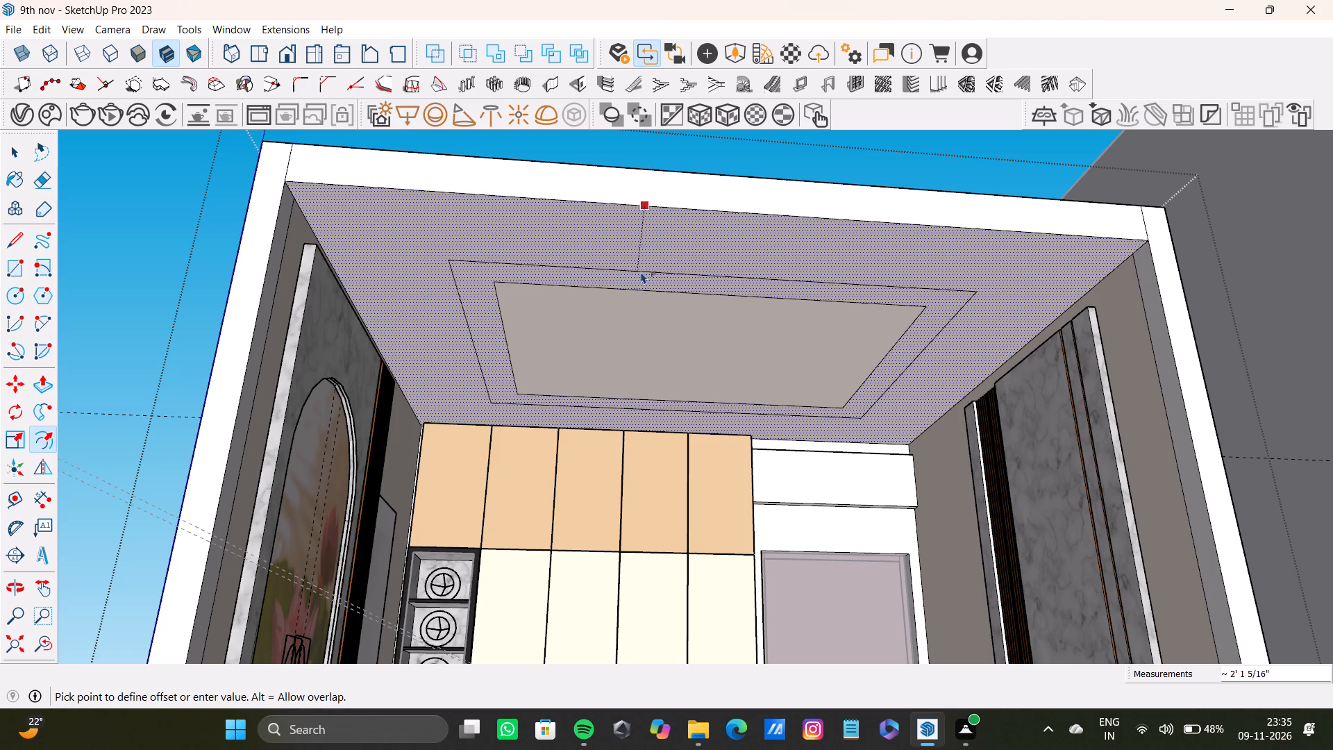
drag(641, 272, 641, 272)
key(space)
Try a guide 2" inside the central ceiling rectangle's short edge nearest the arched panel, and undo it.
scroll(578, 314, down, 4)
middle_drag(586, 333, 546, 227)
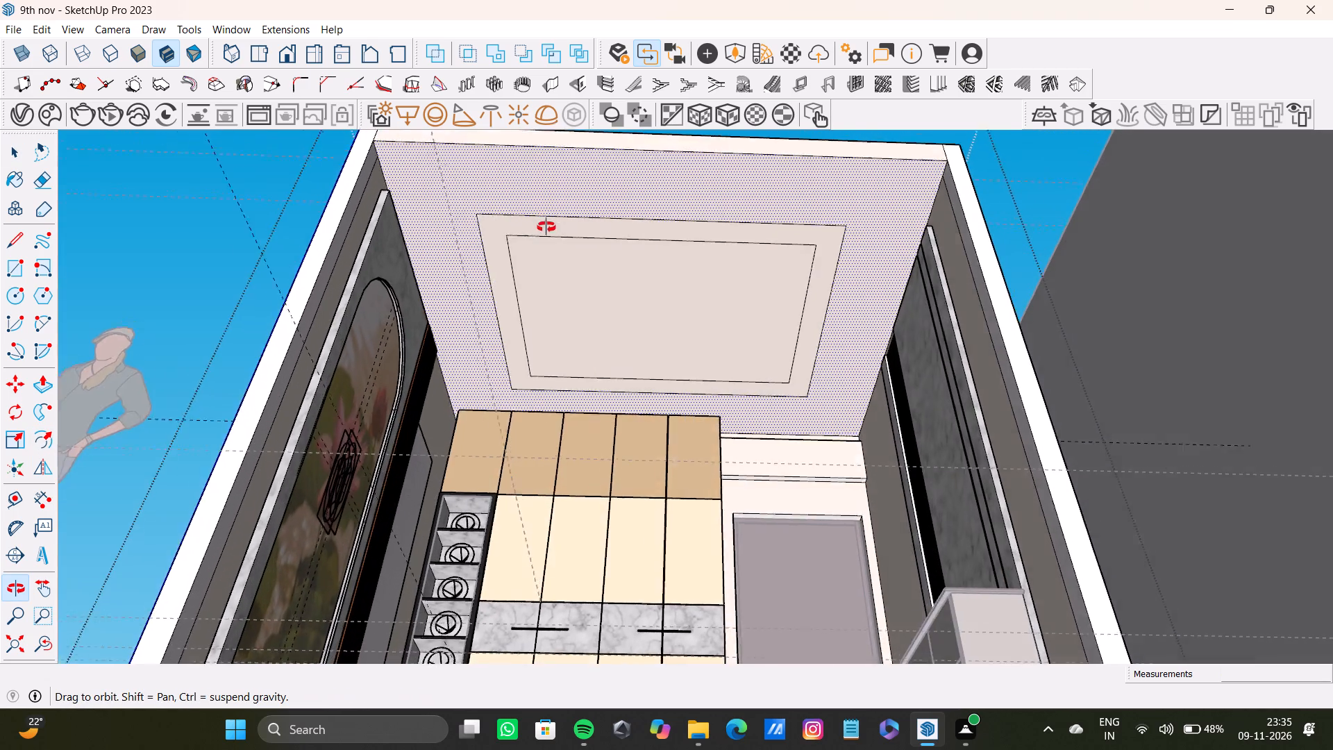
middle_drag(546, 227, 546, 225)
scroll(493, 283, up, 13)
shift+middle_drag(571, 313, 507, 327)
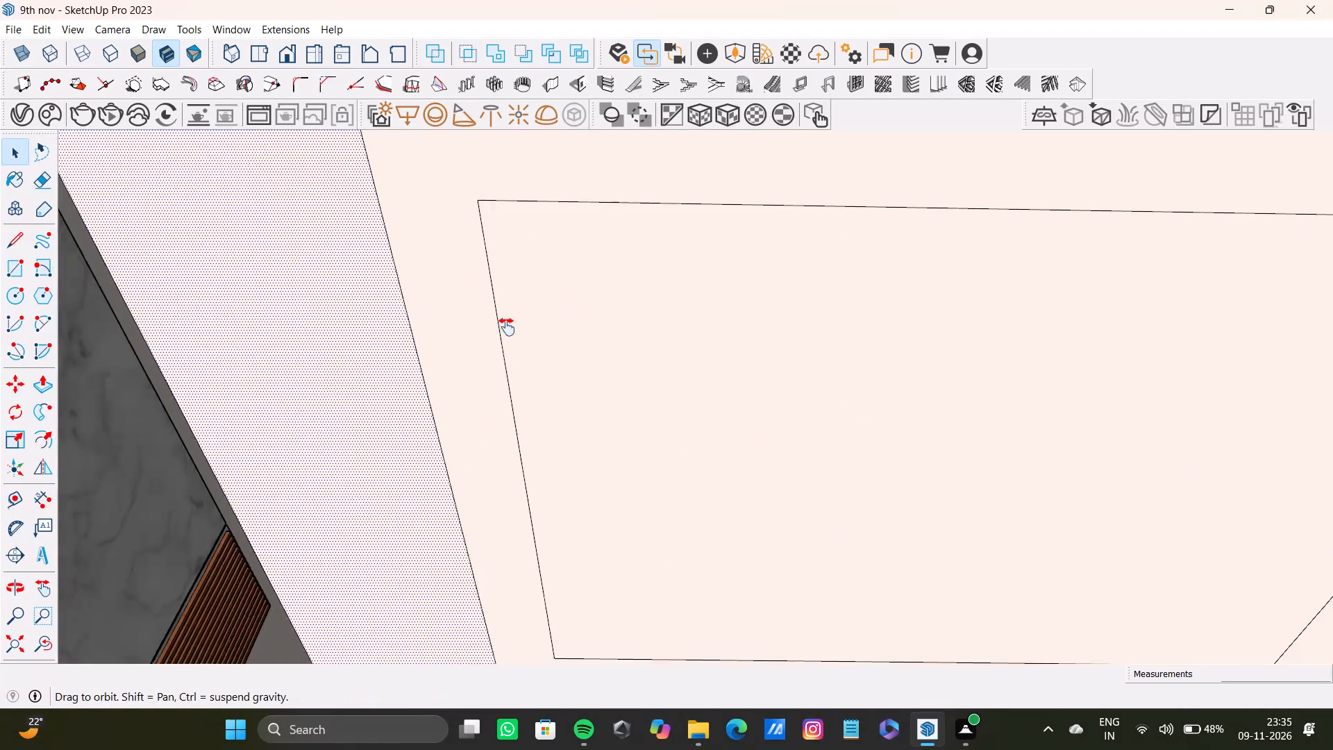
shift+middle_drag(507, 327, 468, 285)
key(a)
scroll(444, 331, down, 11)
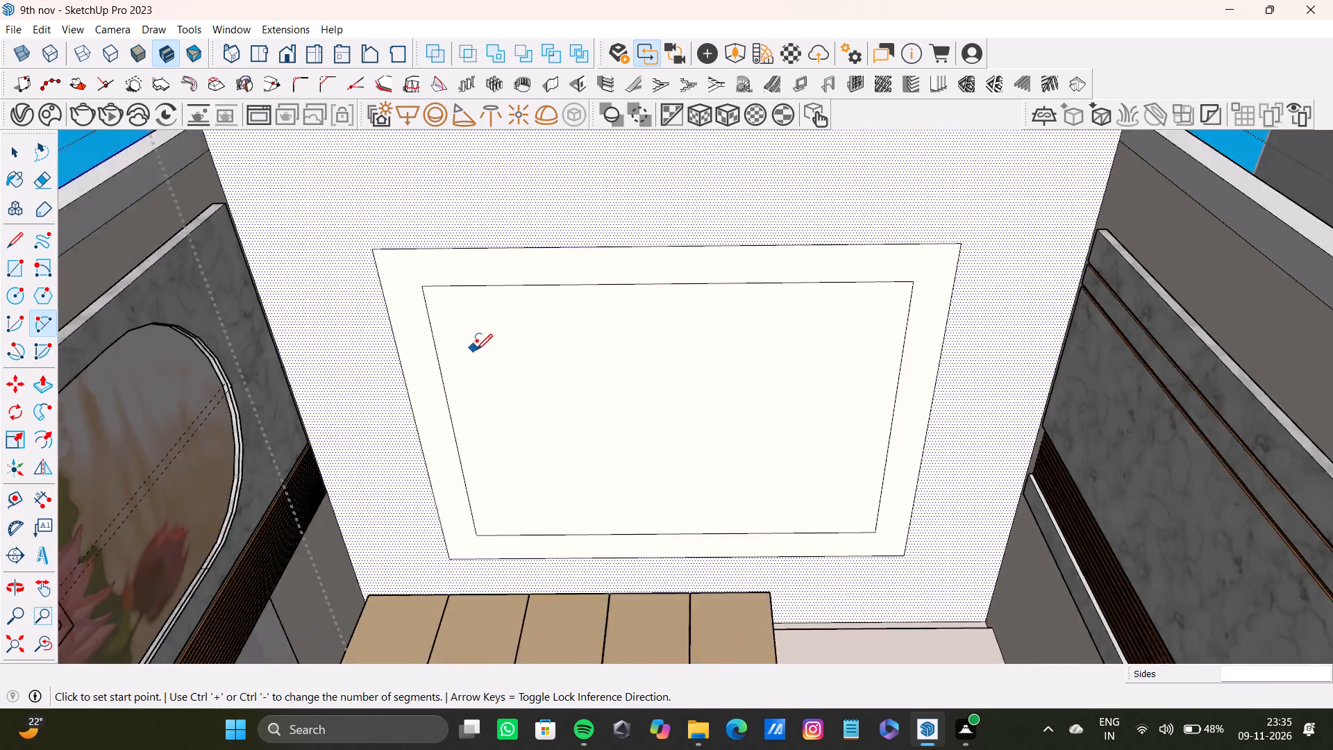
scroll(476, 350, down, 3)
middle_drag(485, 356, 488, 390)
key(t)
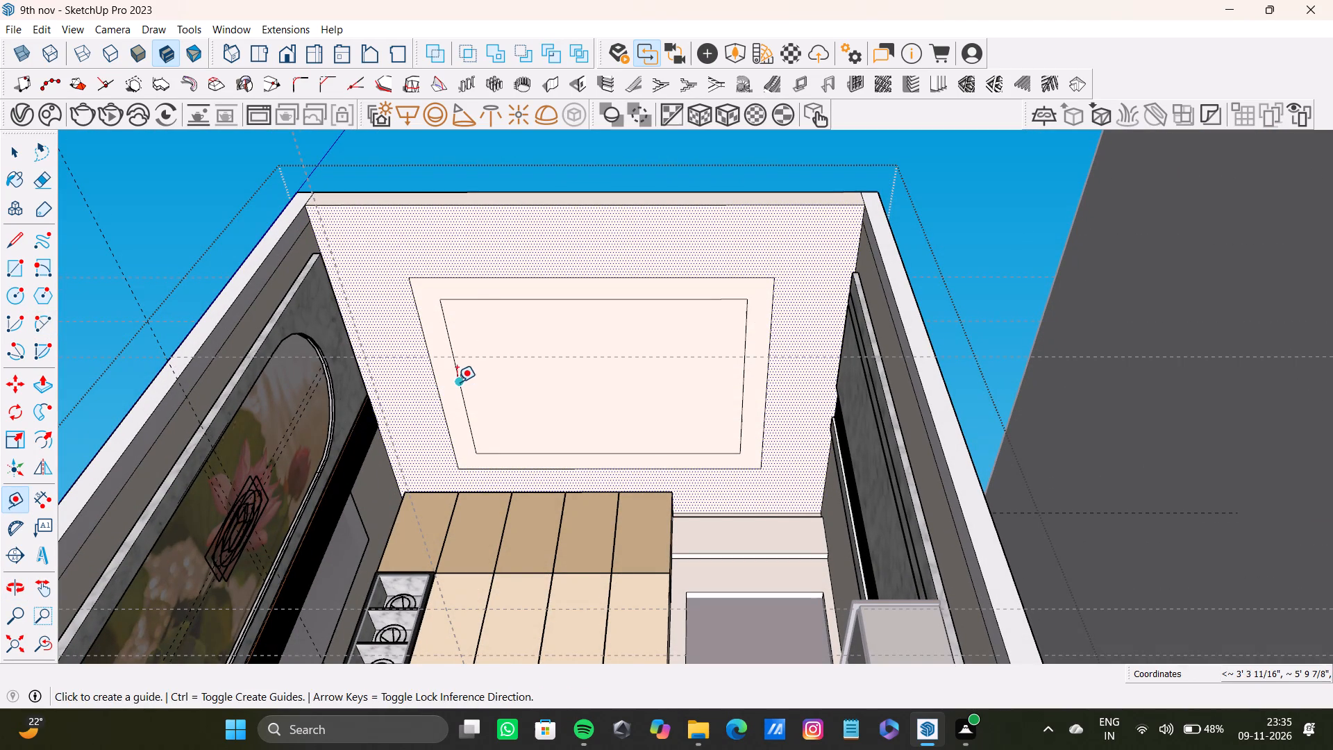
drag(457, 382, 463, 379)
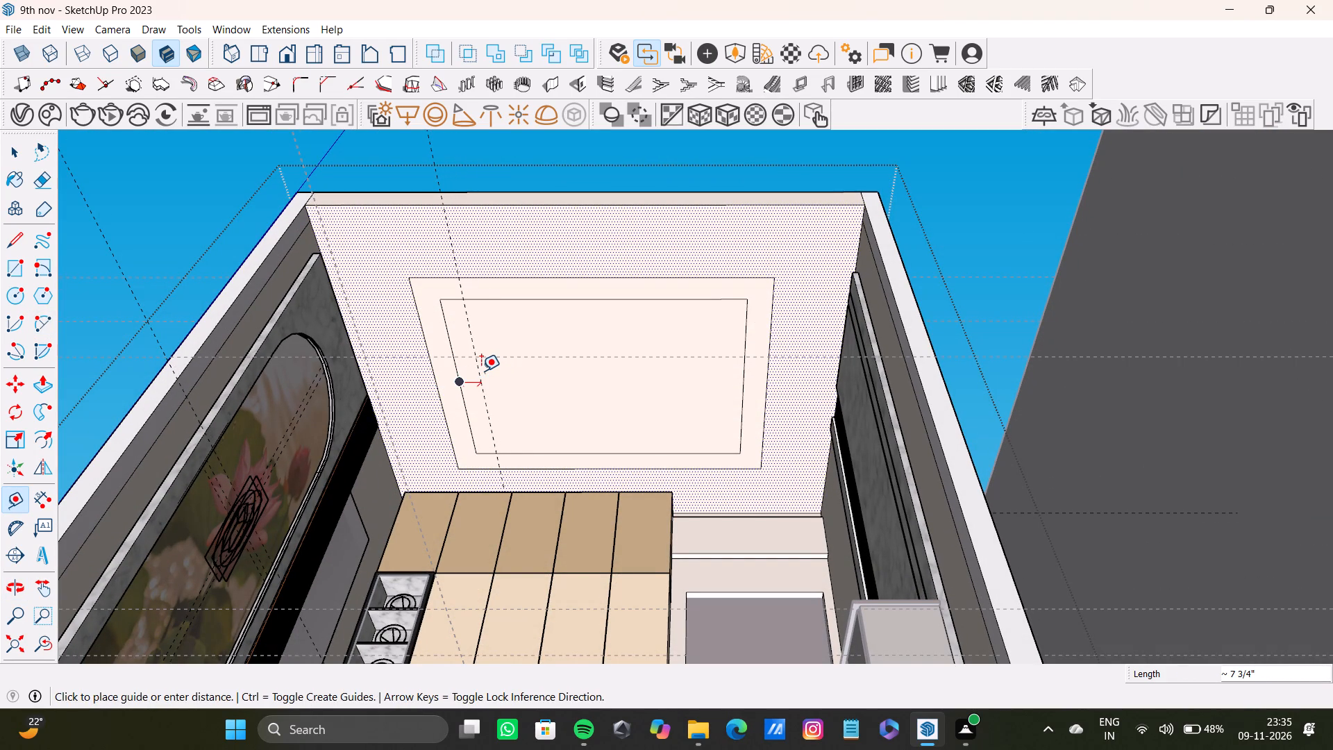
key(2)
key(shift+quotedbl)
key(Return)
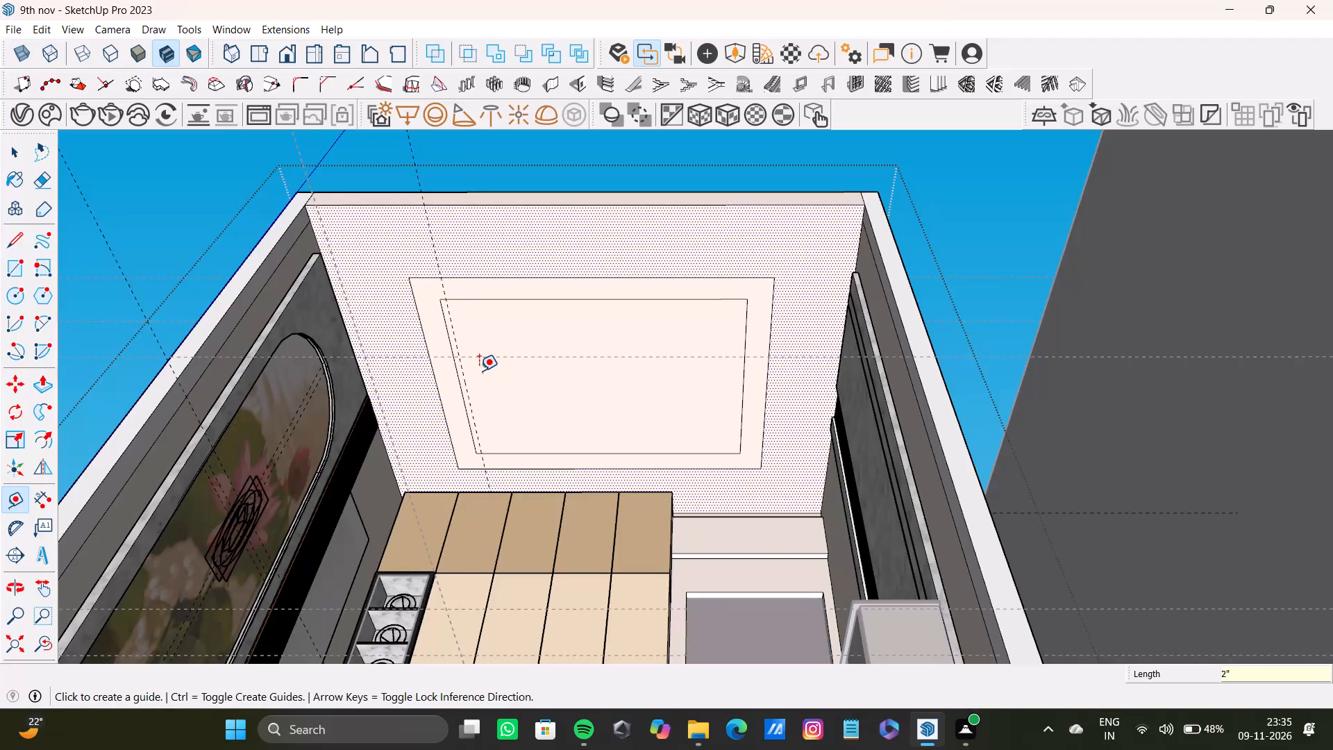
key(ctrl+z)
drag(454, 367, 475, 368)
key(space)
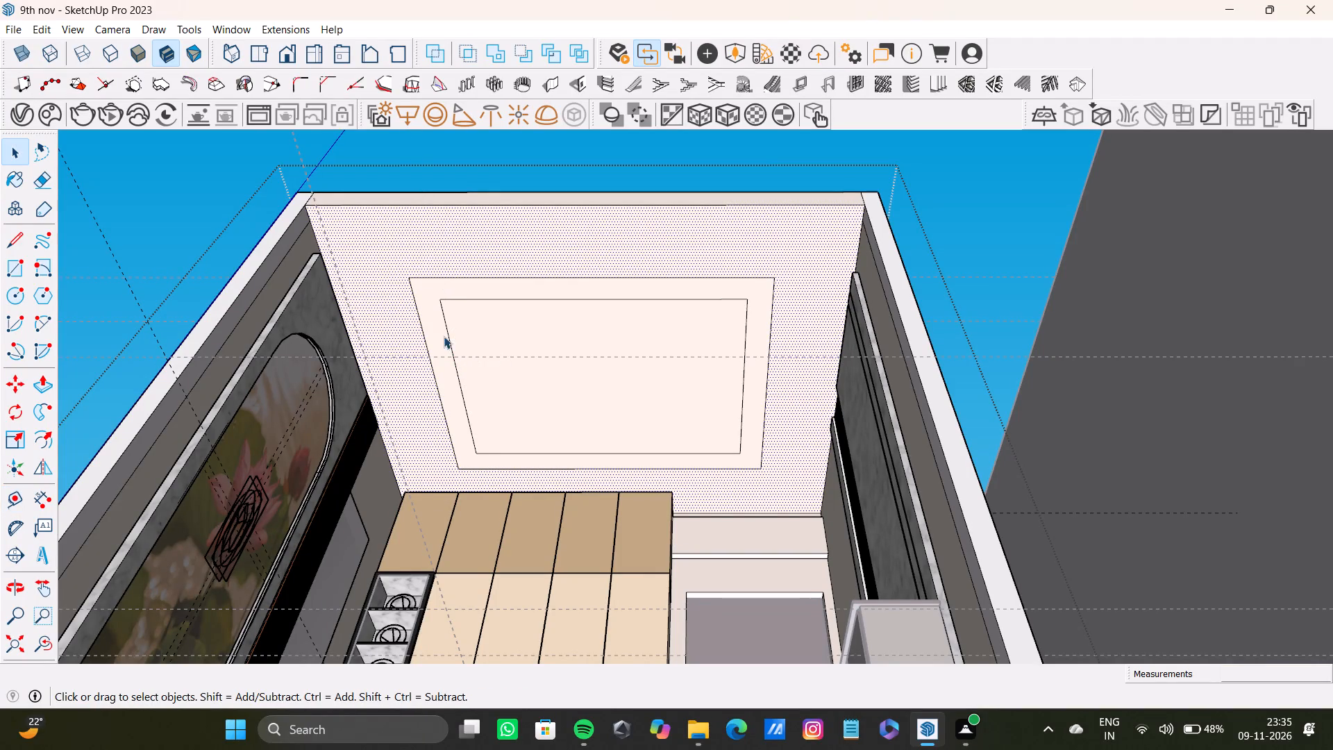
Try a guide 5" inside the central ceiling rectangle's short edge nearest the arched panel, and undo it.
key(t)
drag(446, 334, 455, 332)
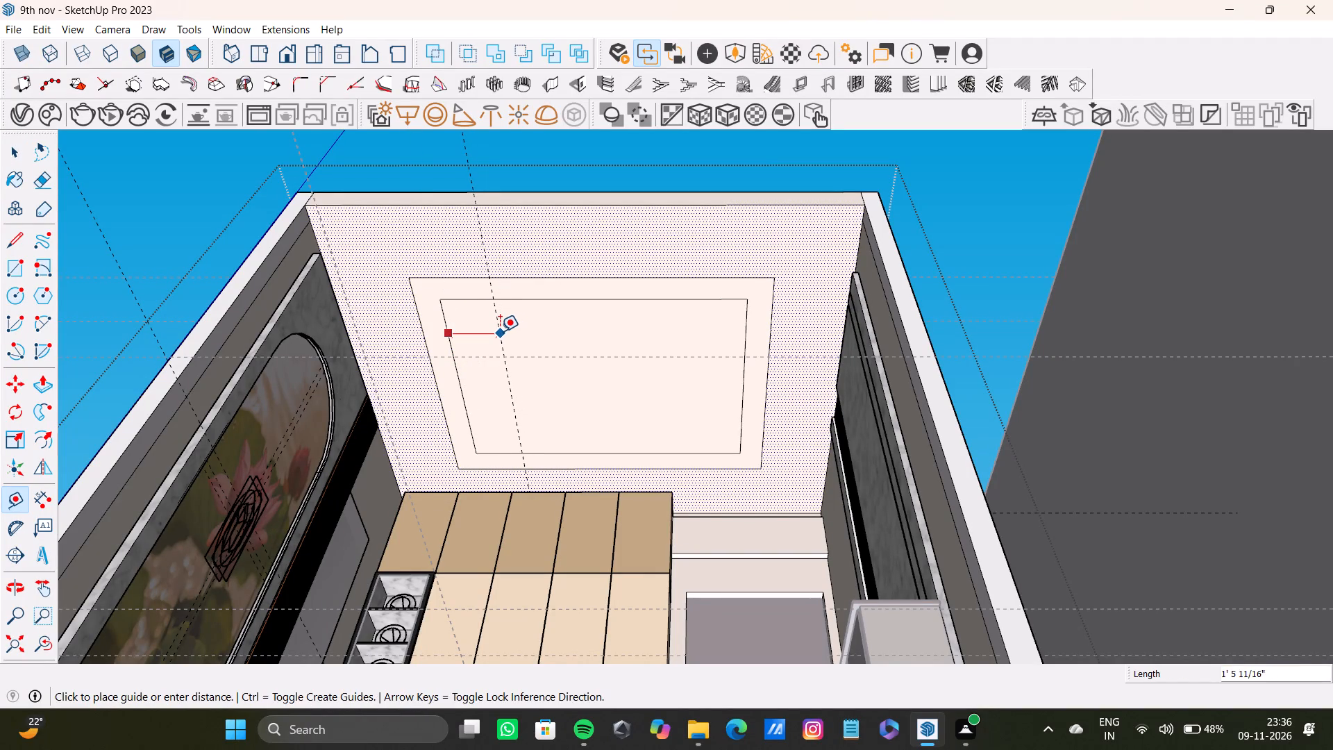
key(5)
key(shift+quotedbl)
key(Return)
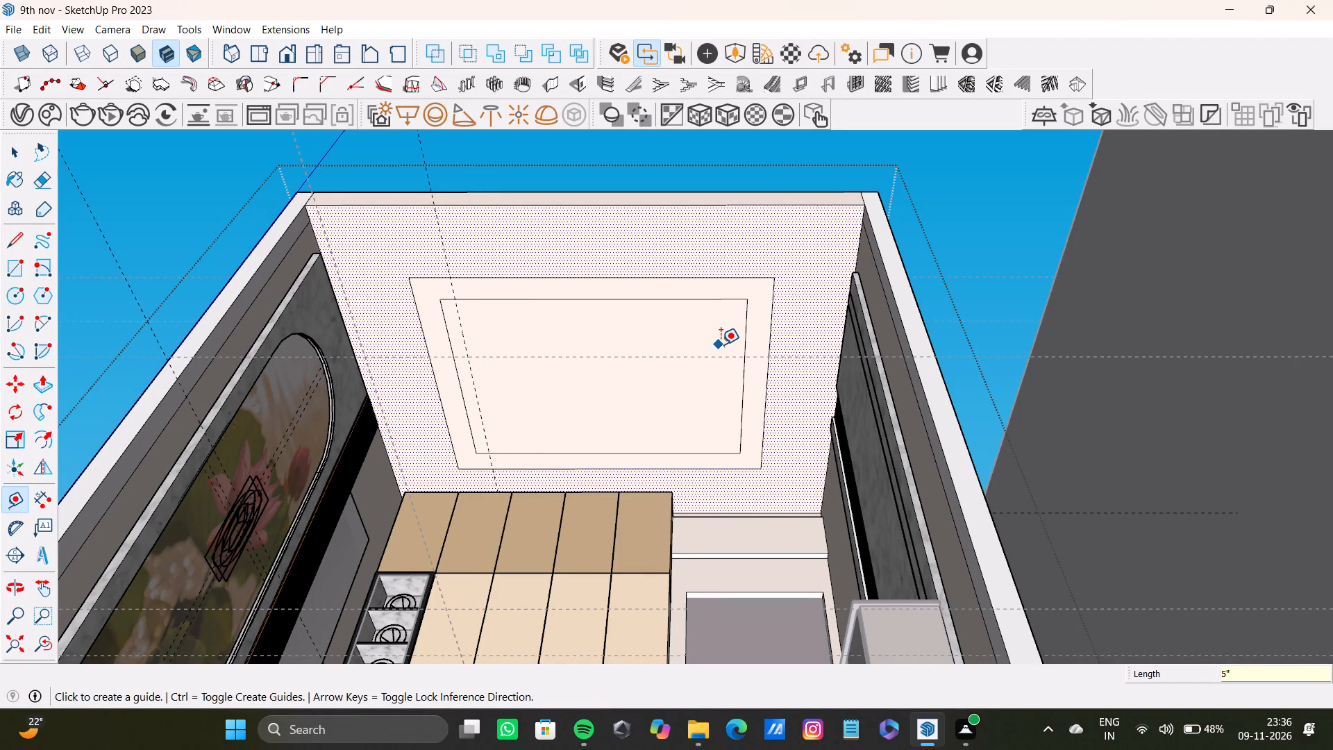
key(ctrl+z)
Place guides 10" inward from both short edges of the central ceiling rectangle.
scroll(448, 339, up, 3)
click(451, 339)
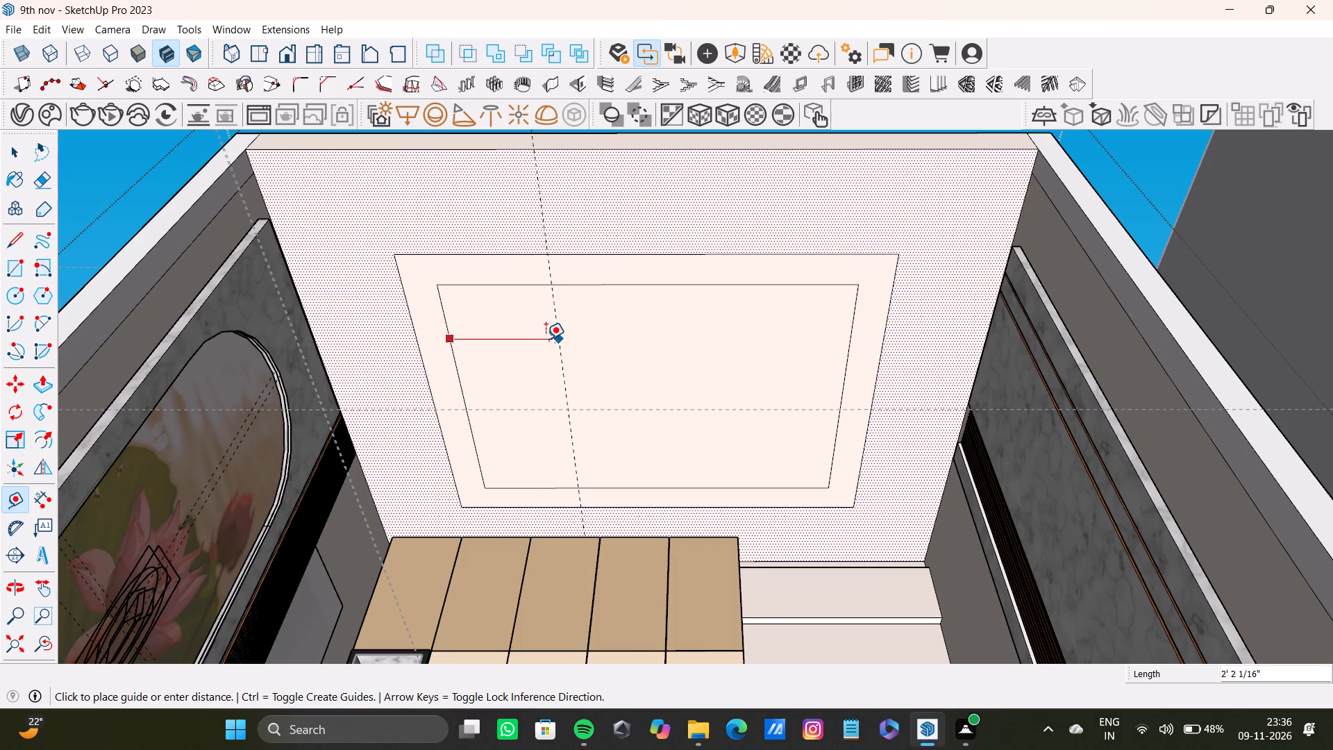
text(10")
key(Return)
click(851, 328)
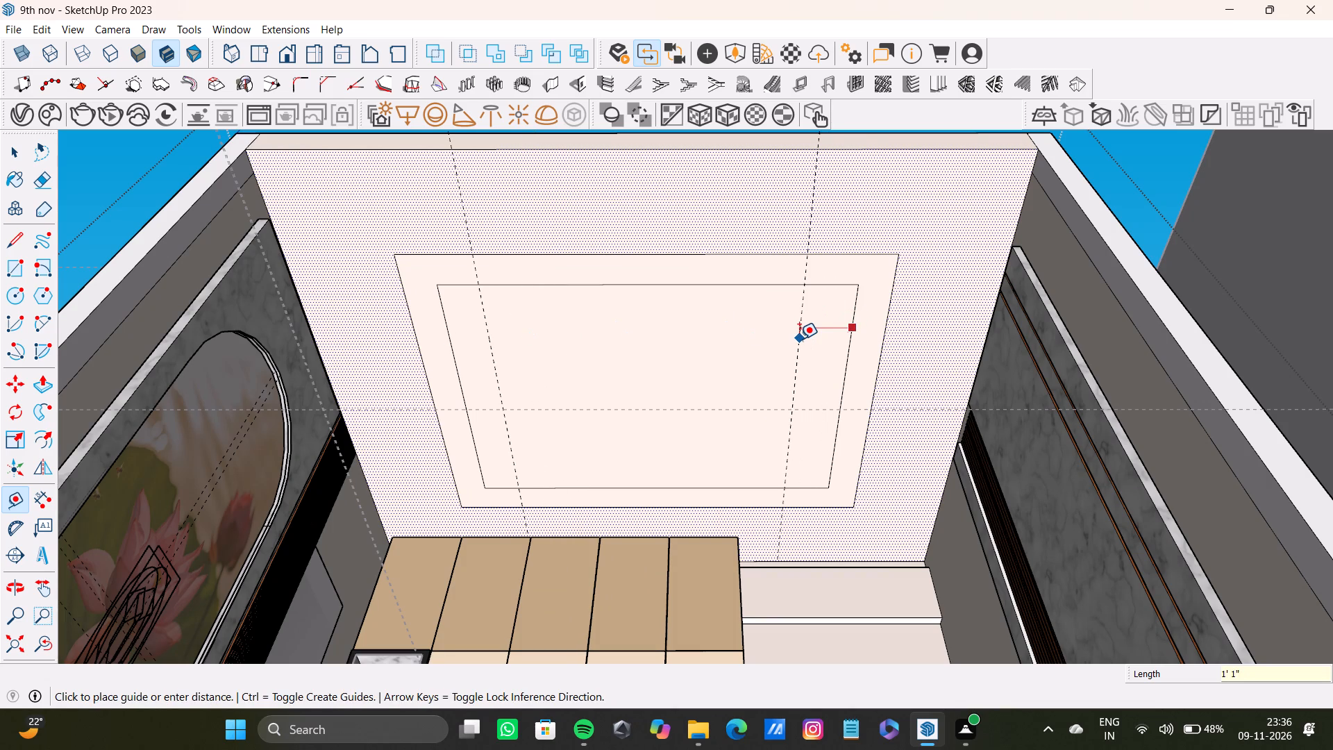
key(1)
text(0")
key(Return)
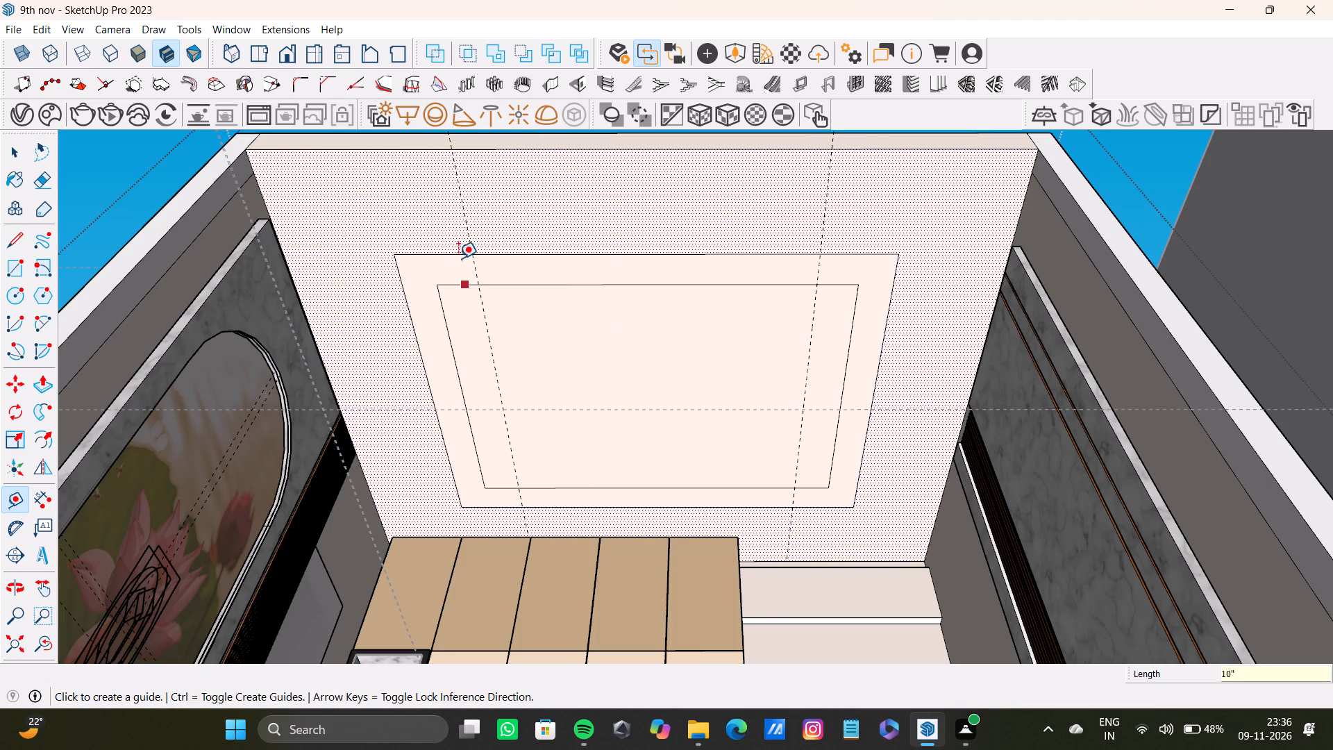
Place guides 10" inward from both long edges of the central ceiling rectangle.
click(506, 279)
key(space)
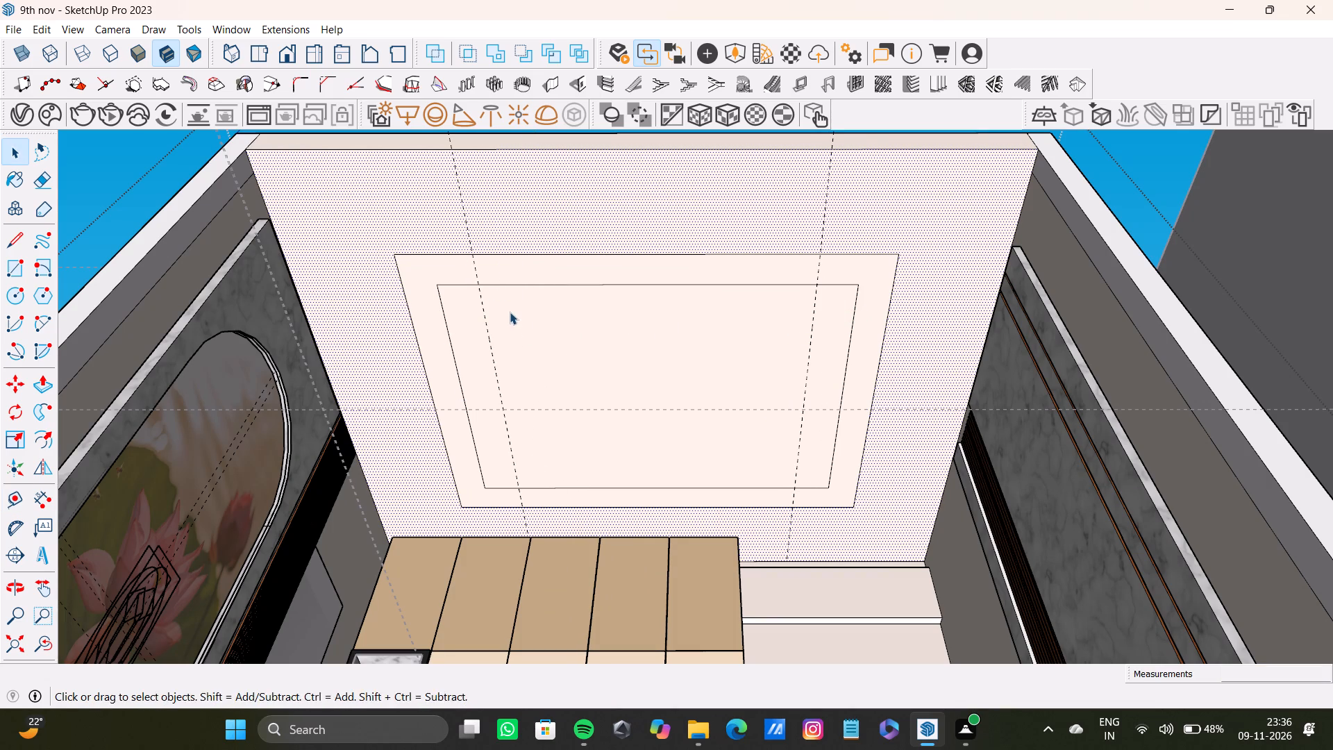
key(t)
click(532, 284)
text(10")
key(Return)
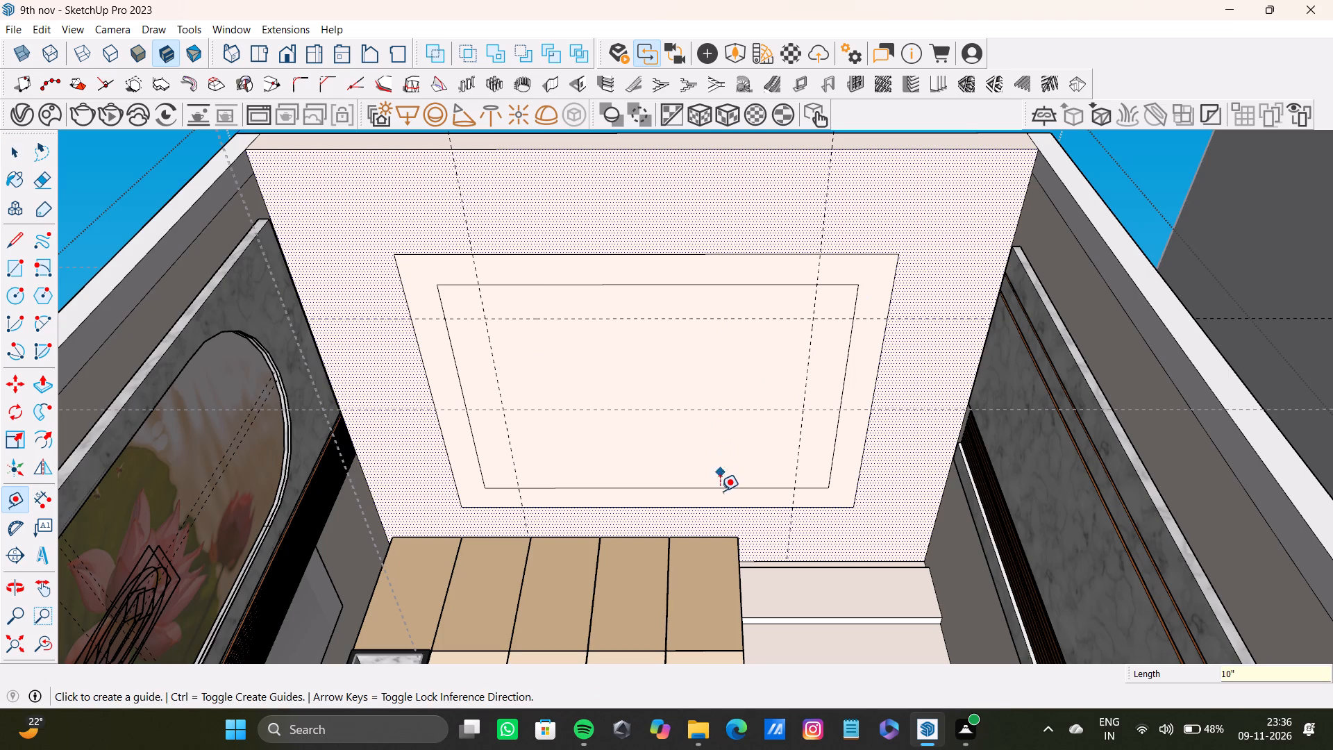
click(723, 483)
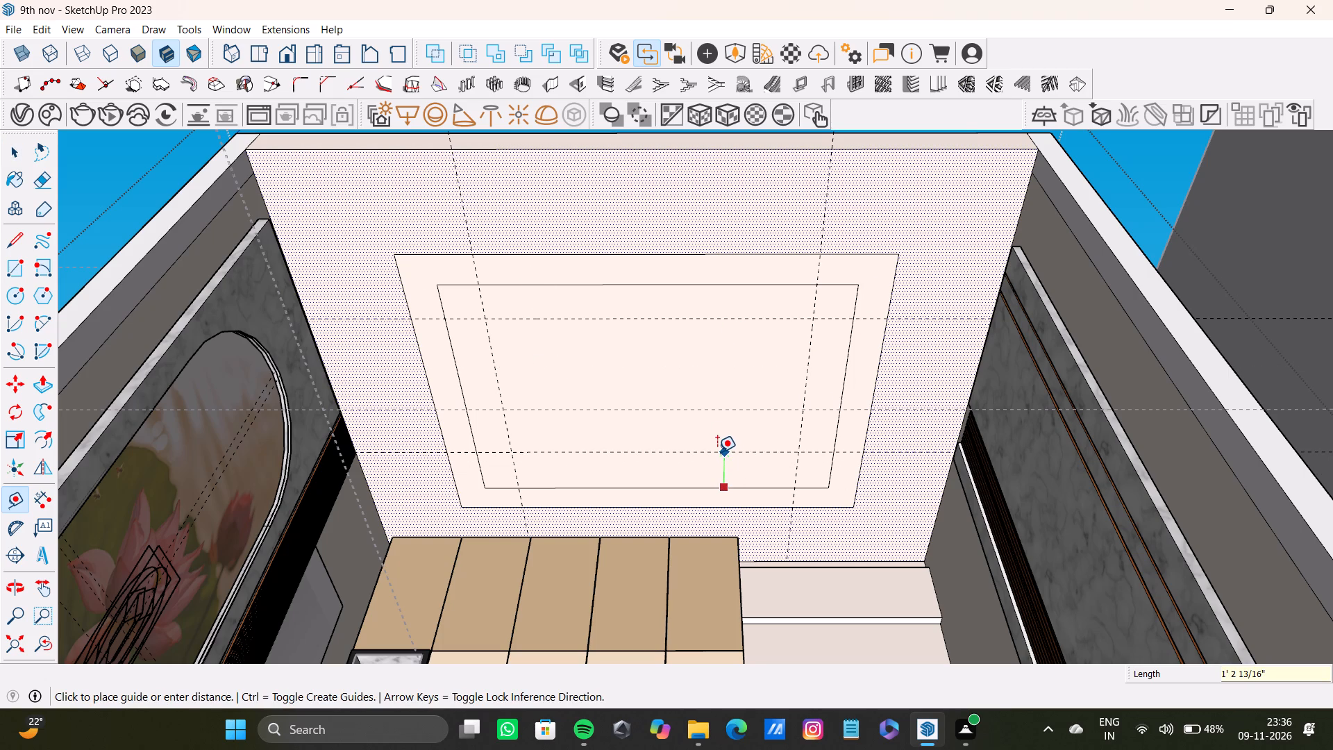
text(10")
key(Return)
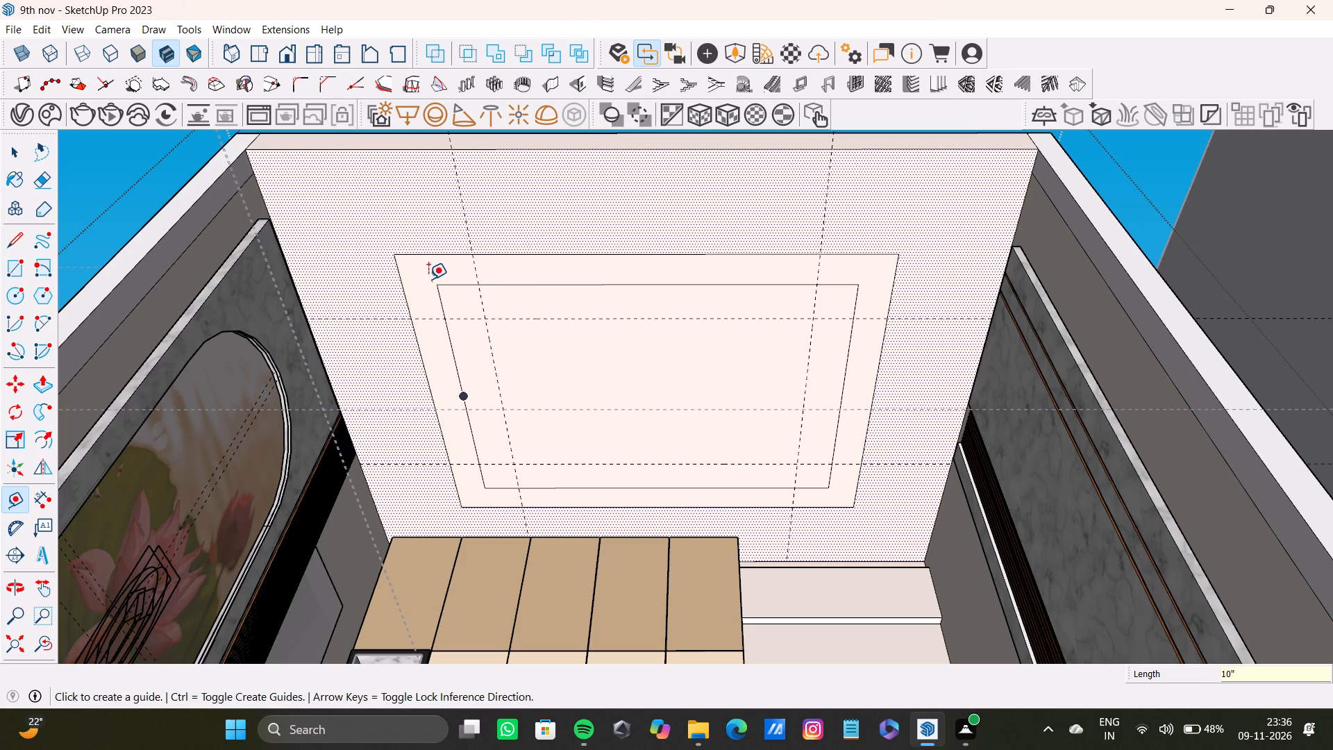
Draw arcs across the inner ceiling rectangle's two corners nearest the arched panel, joining the points where the 10" guides cross its edges.
key(space)
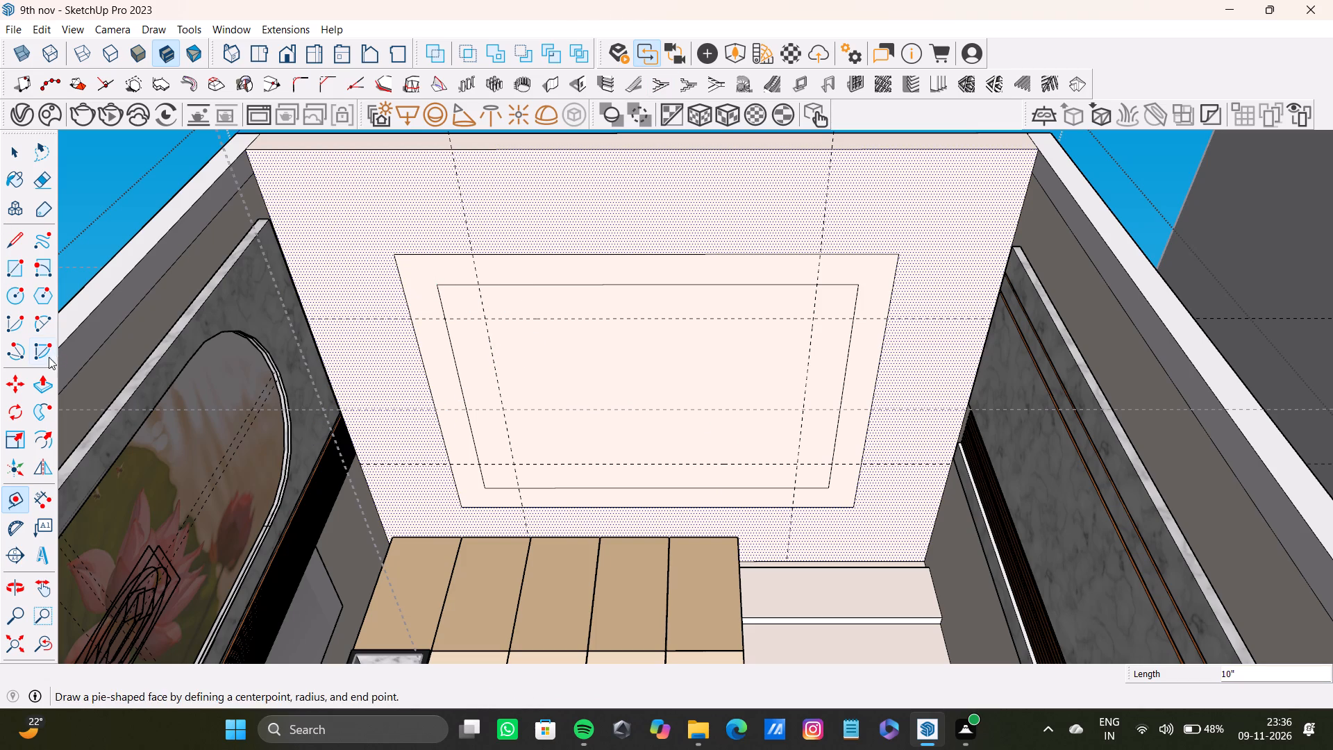
click(41, 315)
scroll(553, 324, up, 7)
middle_drag(409, 299, 396, 230)
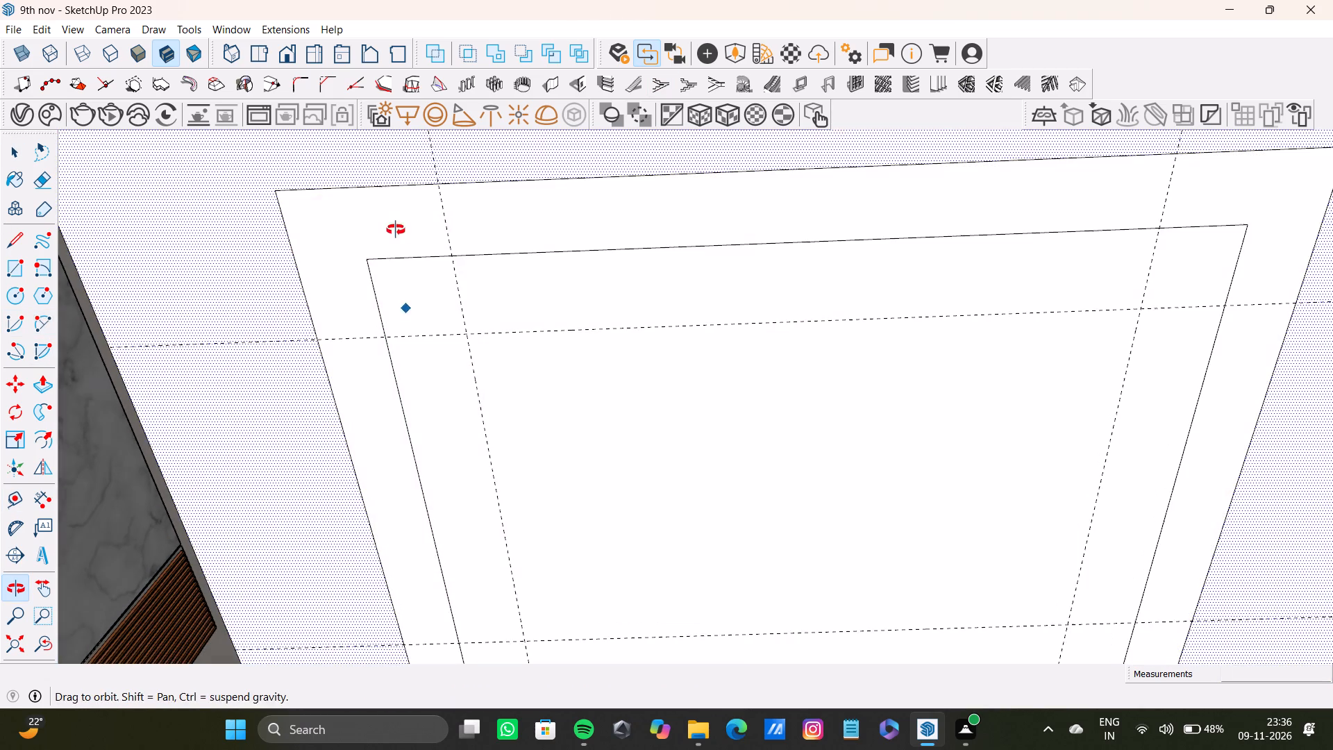
middle_drag(396, 230, 396, 226)
click(389, 335)
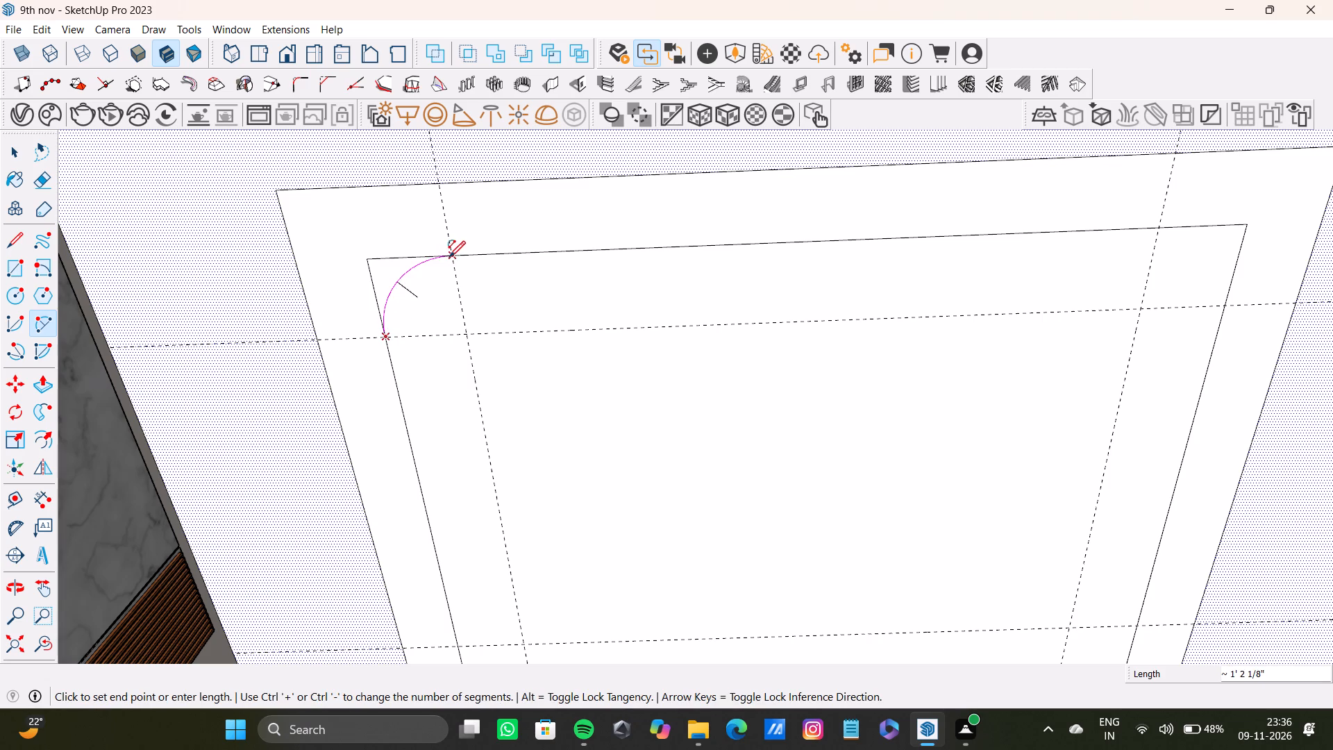
click(451, 258)
click(414, 263)
scroll(504, 326, down, 5)
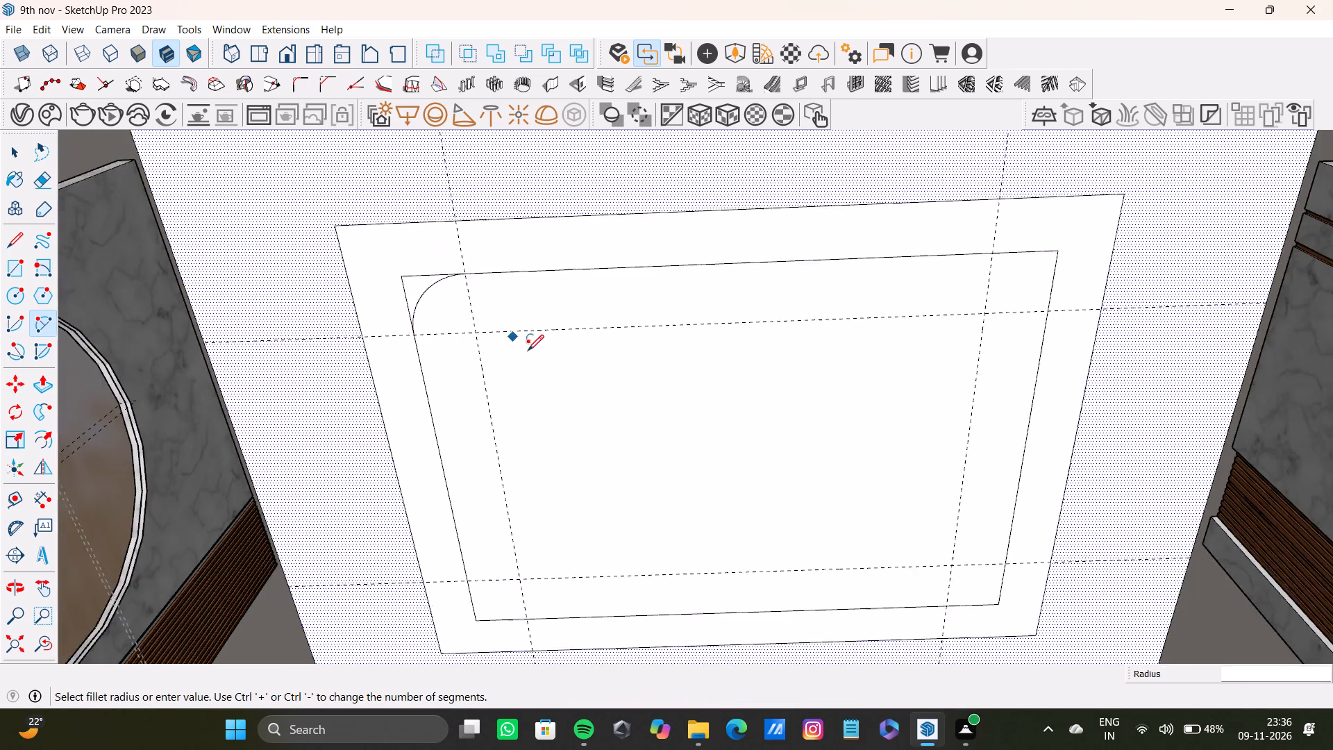
shift+middle_drag(528, 351, 519, 206)
scroll(507, 534, up, 2)
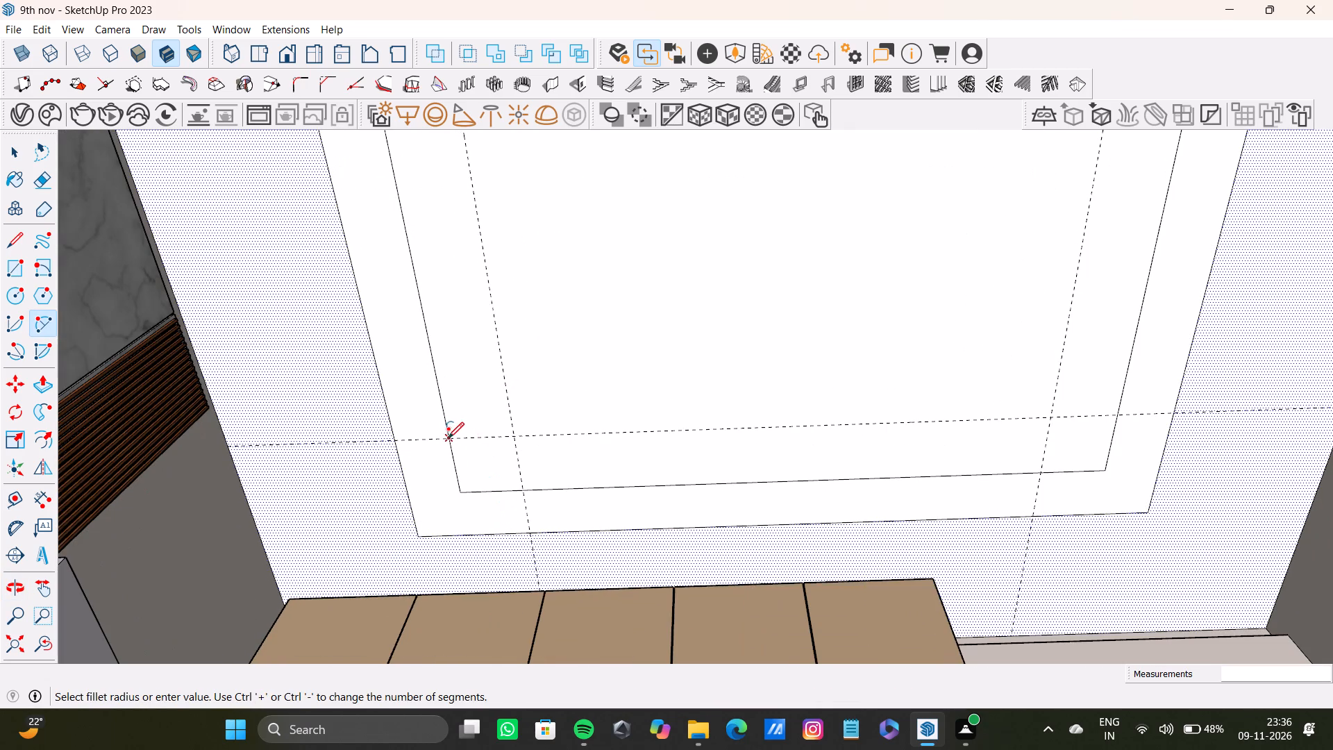
click(450, 437)
click(526, 487)
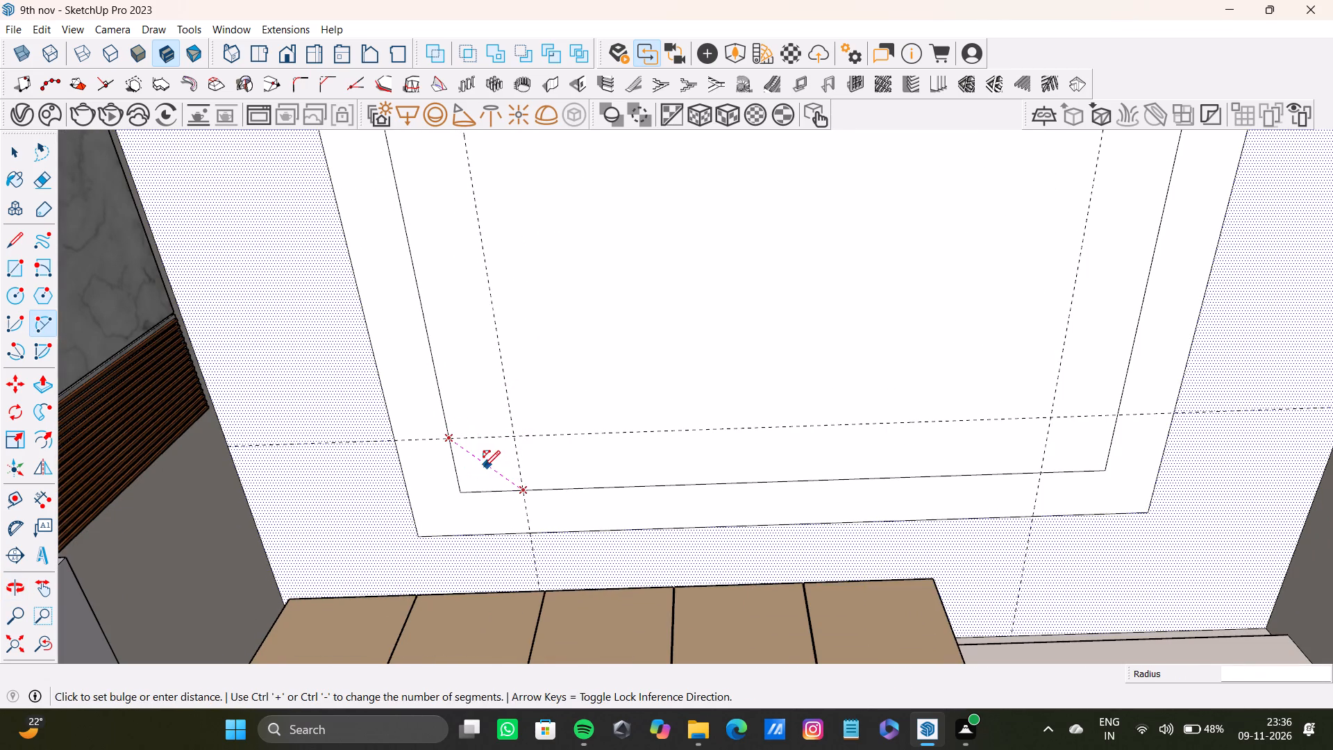
click(465, 471)
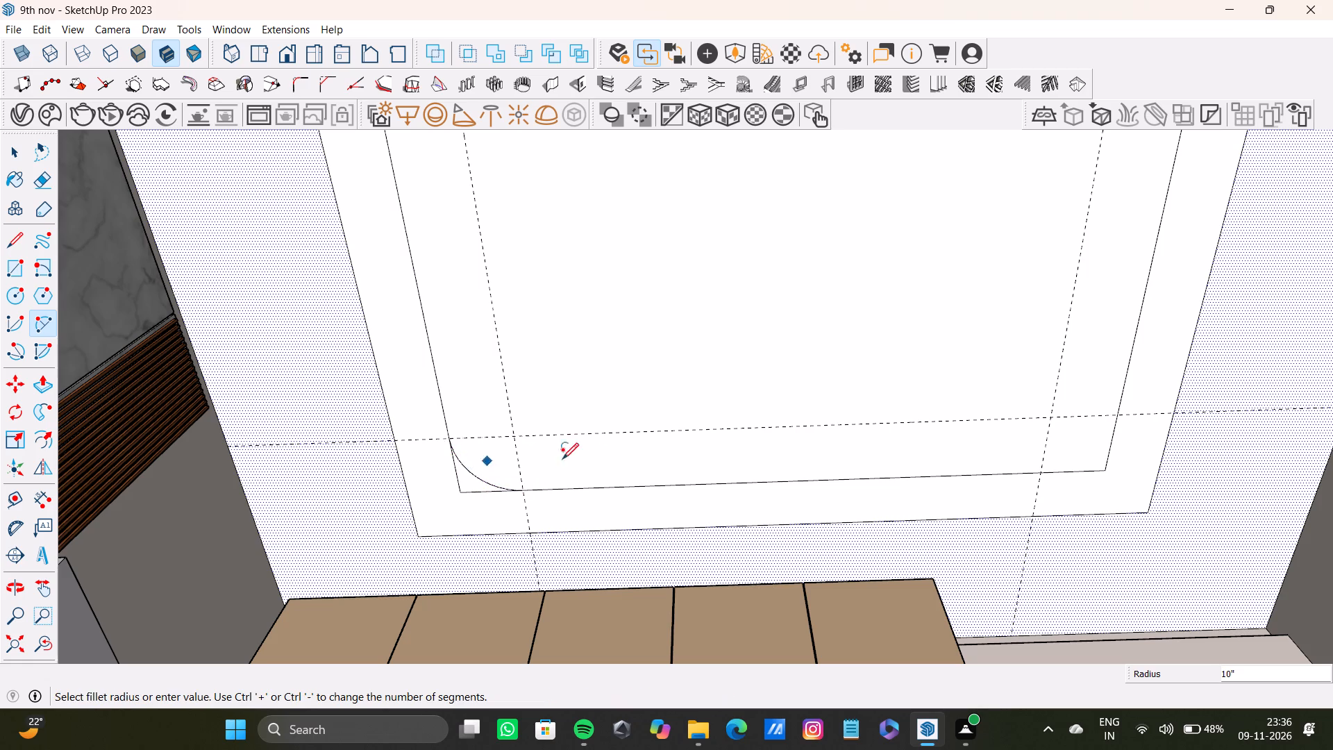
Draw arcs across the inner ceiling rectangle's two corners nearest the slatted wall, between the 10" guide crossings on its edges.
scroll(602, 462, down, 4)
shift+middle_drag(590, 476, 539, 503)
scroll(872, 512, up, 5)
click(839, 497)
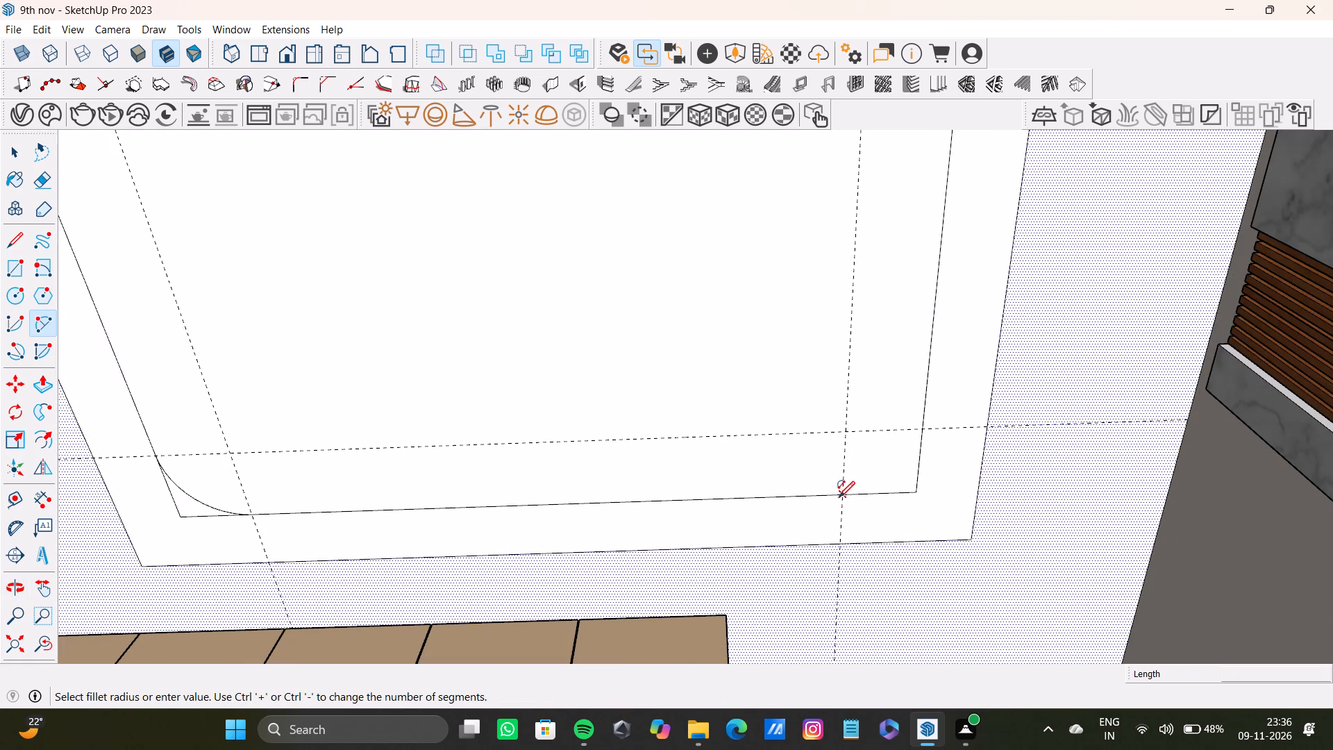
click(925, 424)
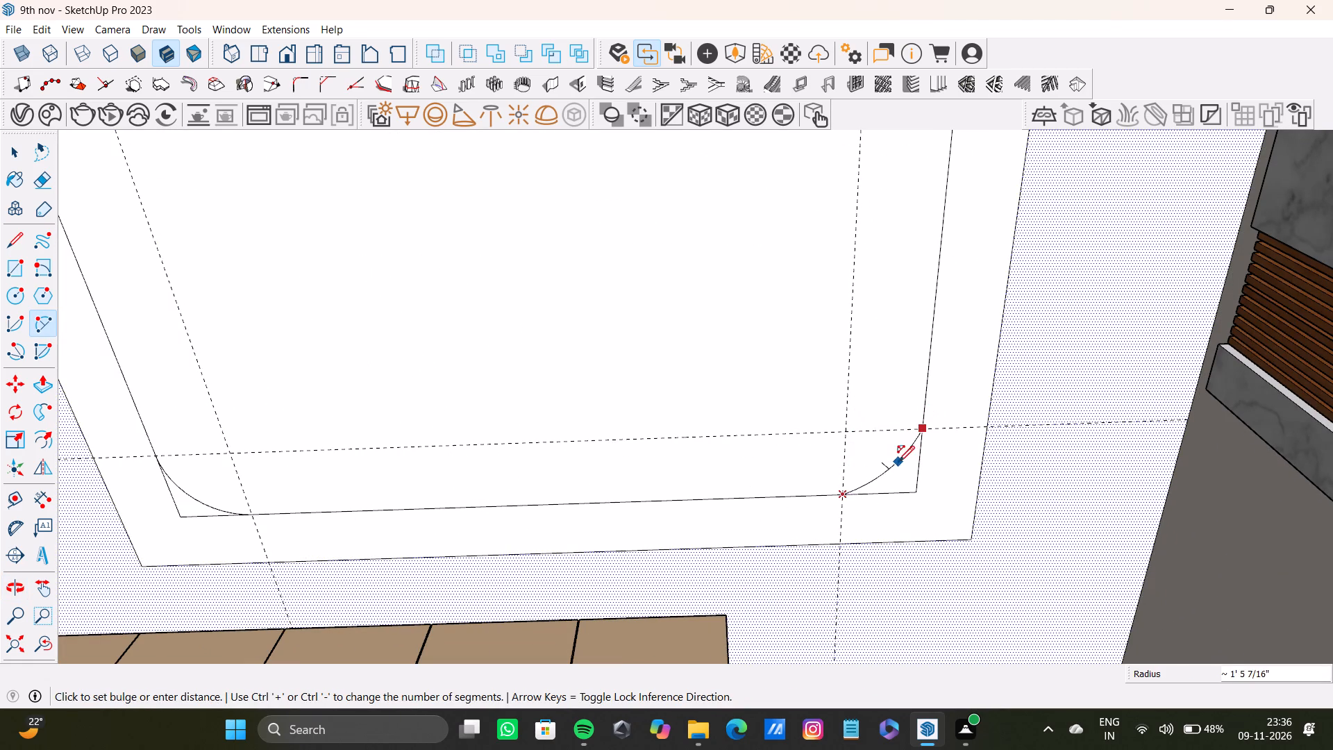
click(908, 468)
scroll(775, 406, down, 10)
shift+middle_drag(786, 390, 838, 525)
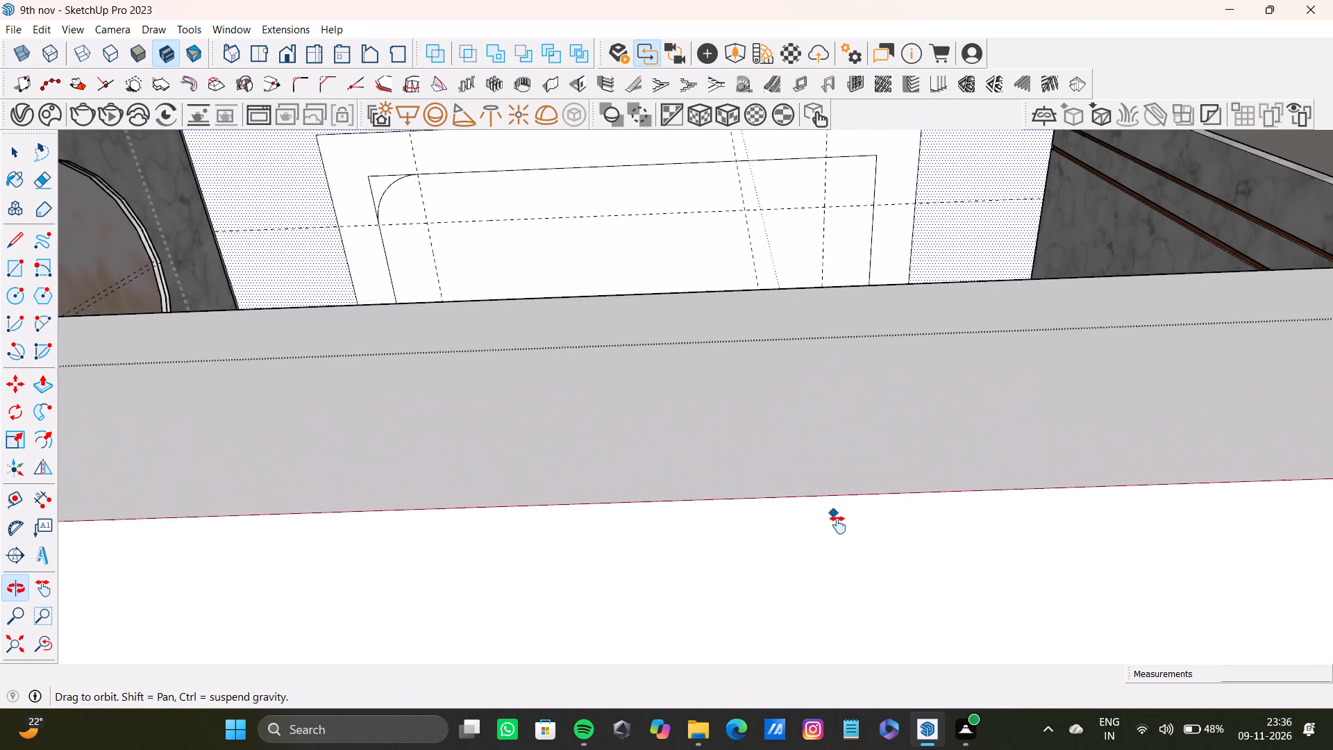
shift+middle_drag(838, 525, 844, 528)
scroll(794, 215, up, 3)
shift+middle_drag(796, 219, 836, 353)
scroll(862, 311, up, 6)
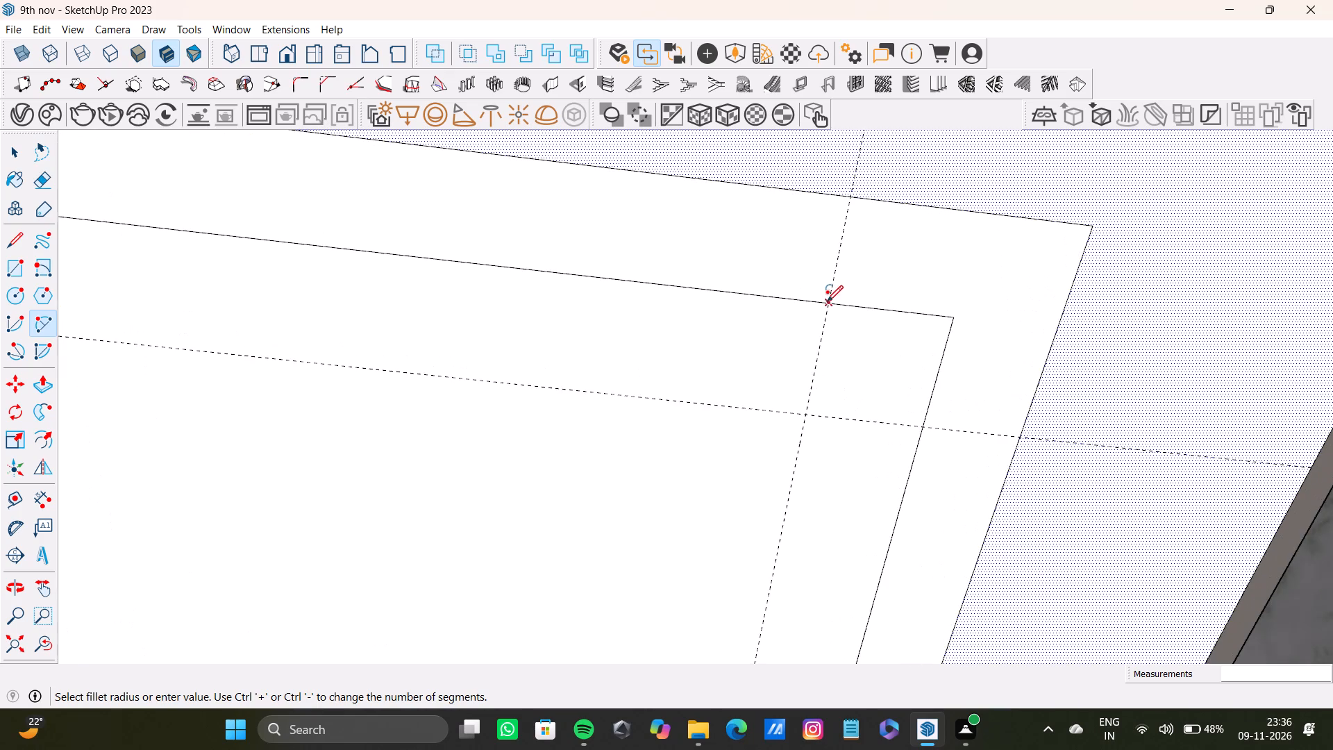
click(827, 301)
click(923, 421)
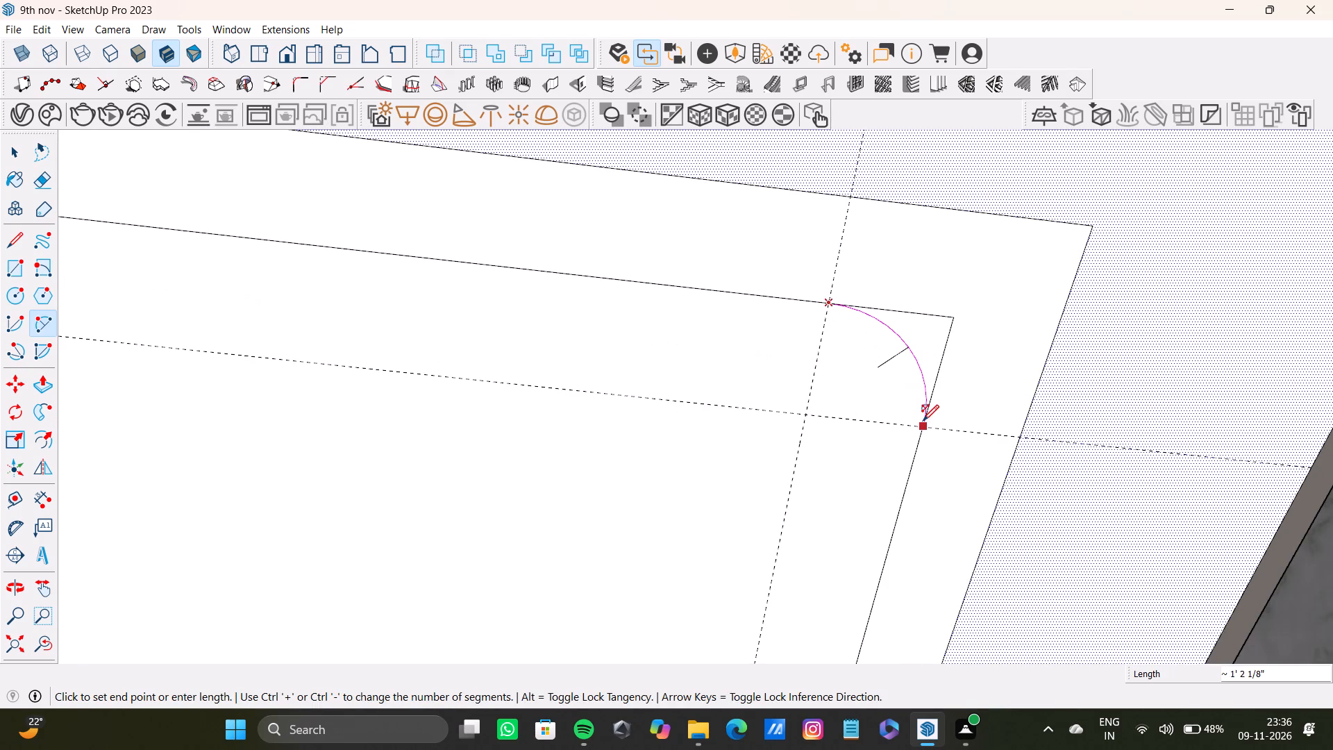
click(914, 358)
scroll(825, 382, down, 13)
shift+middle_drag(819, 375, 820, 328)
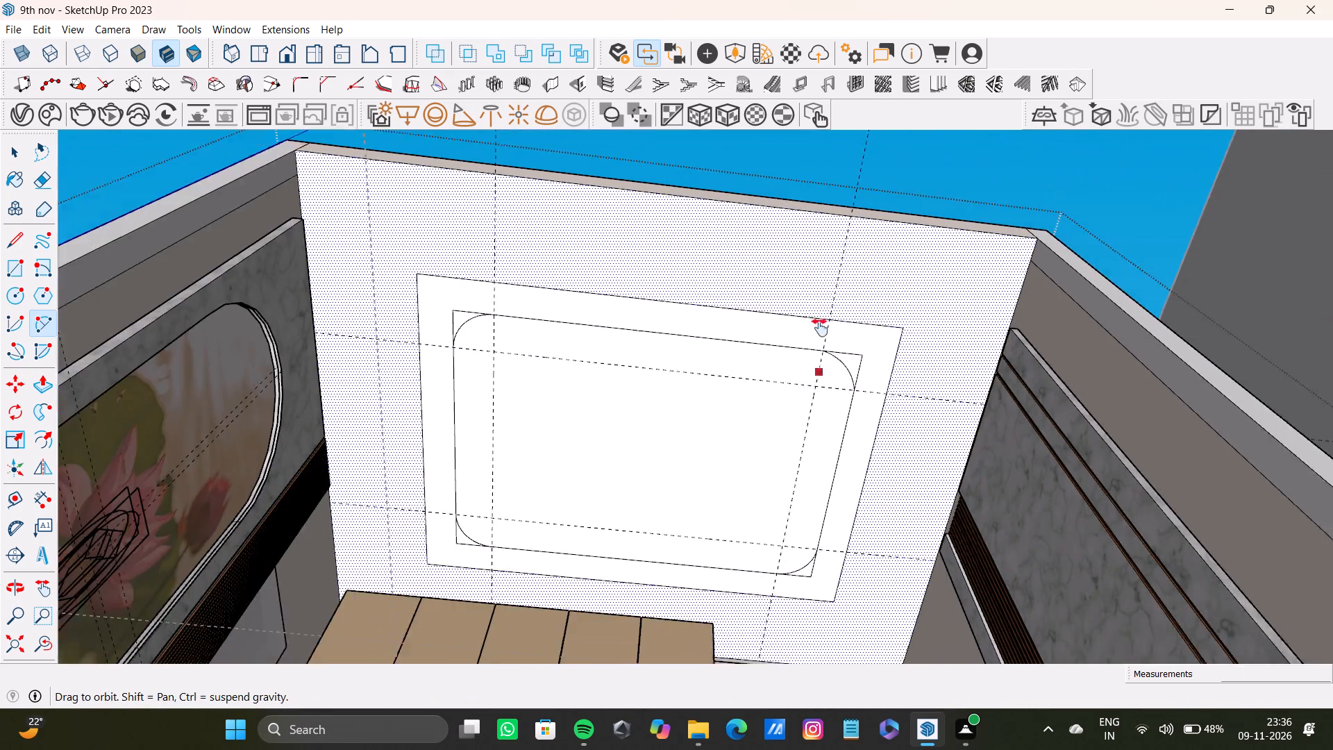
shift+middle_drag(820, 328, 815, 335)
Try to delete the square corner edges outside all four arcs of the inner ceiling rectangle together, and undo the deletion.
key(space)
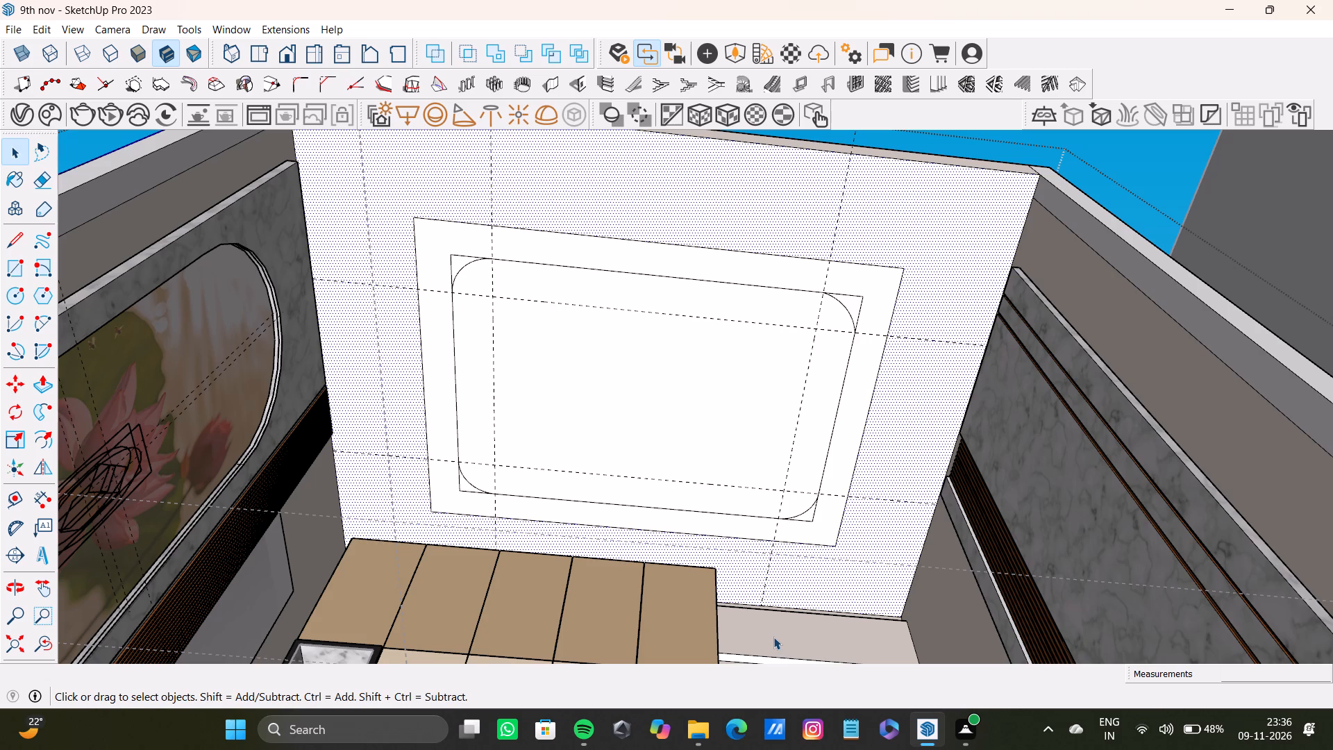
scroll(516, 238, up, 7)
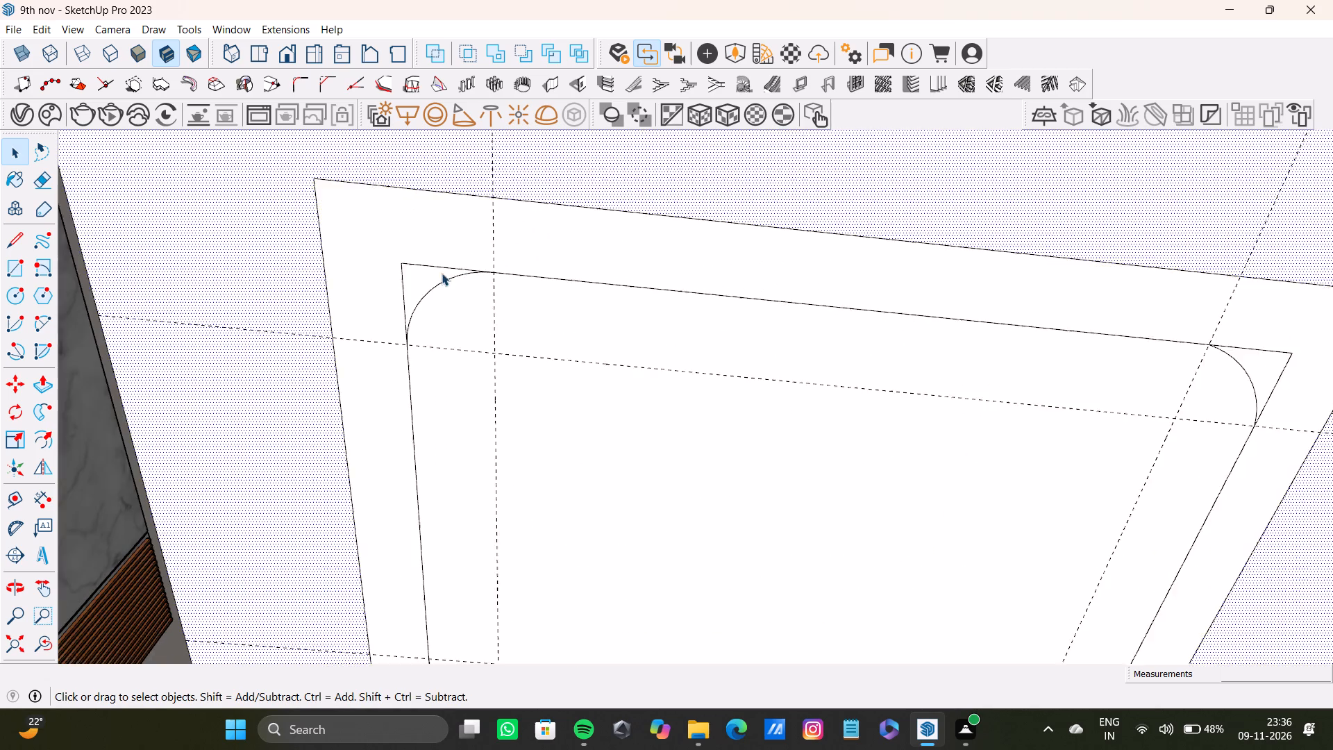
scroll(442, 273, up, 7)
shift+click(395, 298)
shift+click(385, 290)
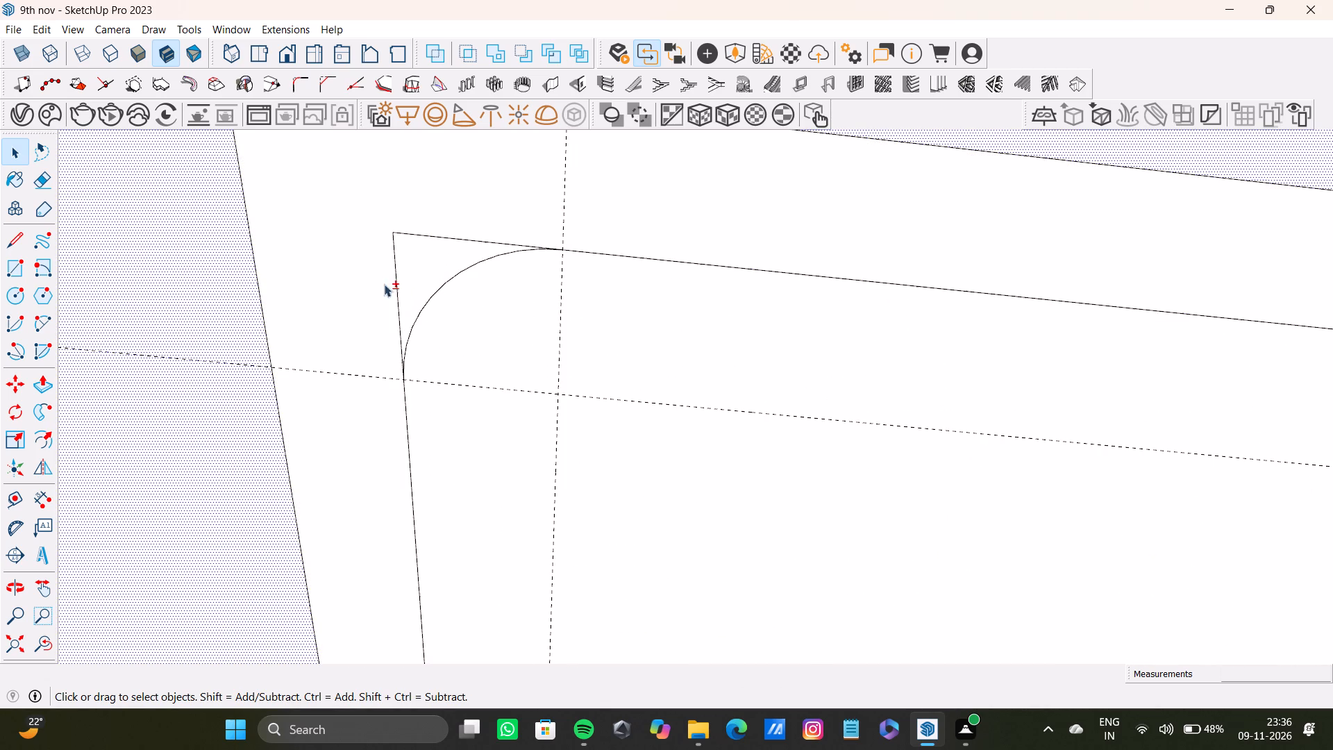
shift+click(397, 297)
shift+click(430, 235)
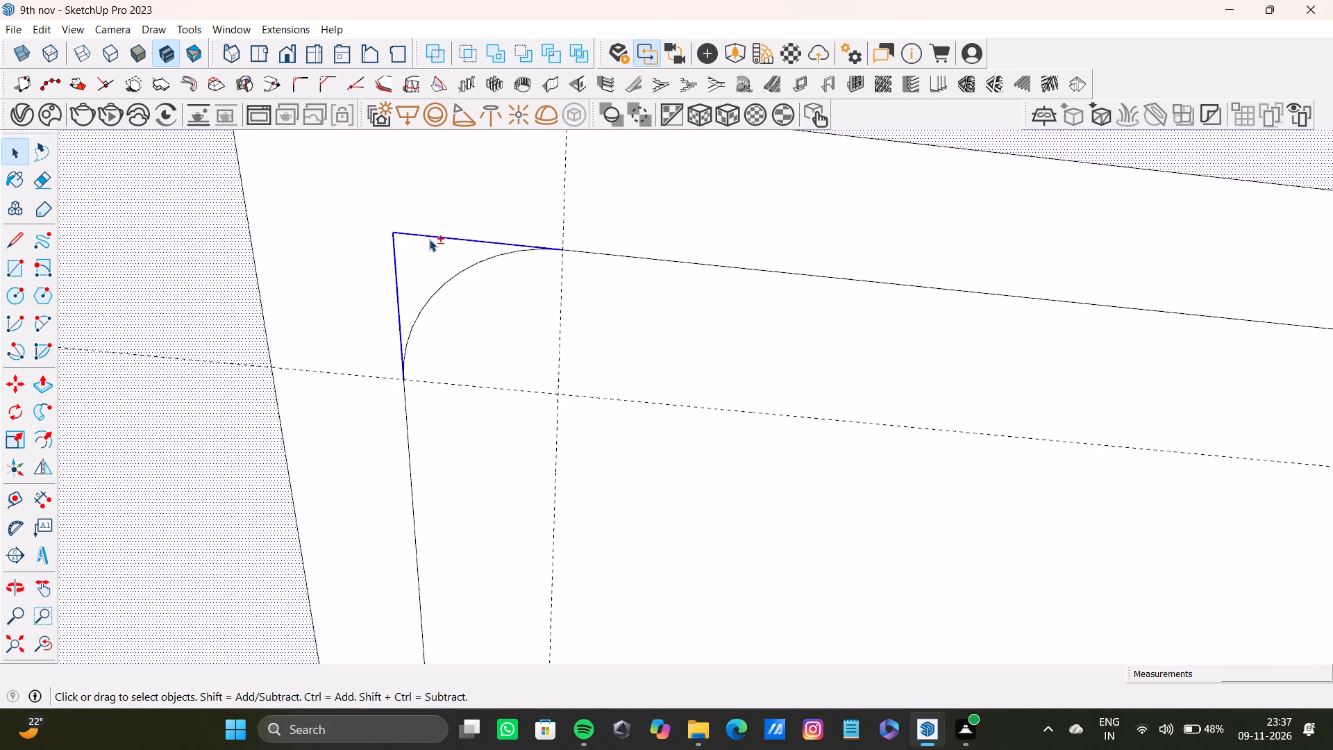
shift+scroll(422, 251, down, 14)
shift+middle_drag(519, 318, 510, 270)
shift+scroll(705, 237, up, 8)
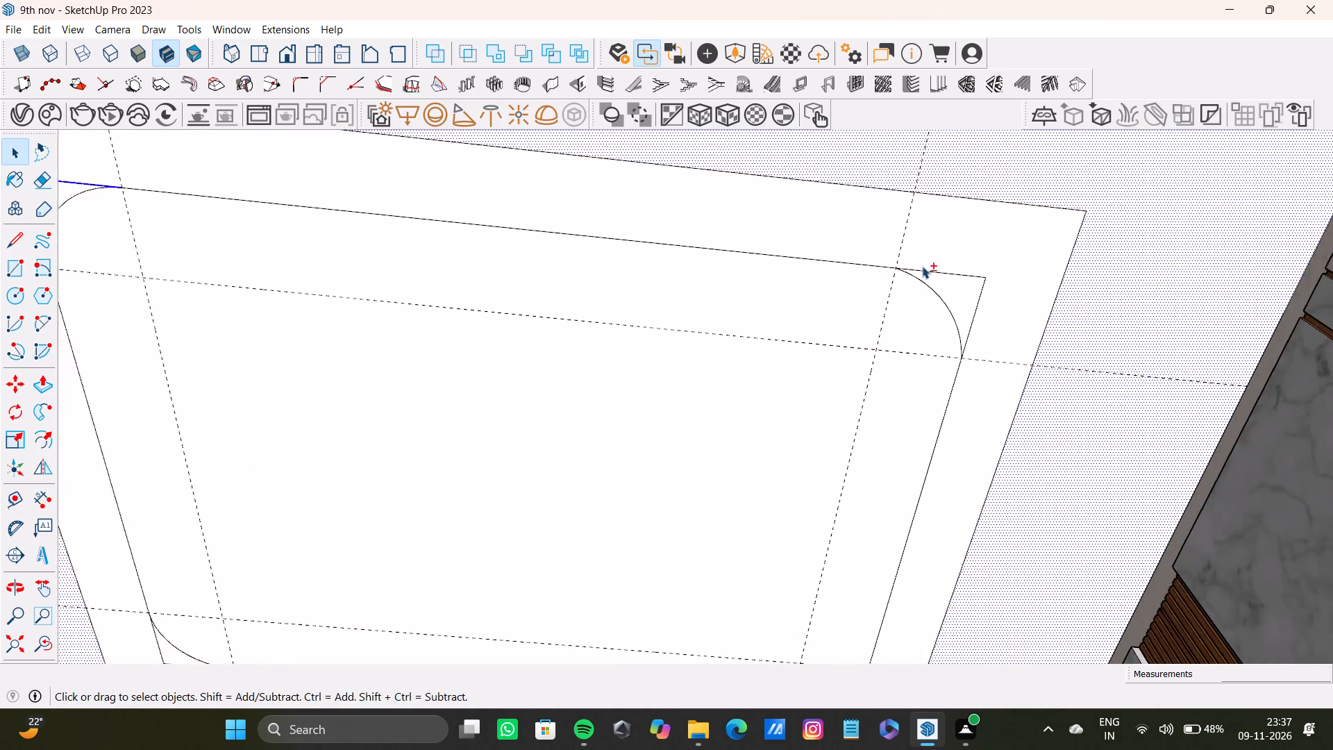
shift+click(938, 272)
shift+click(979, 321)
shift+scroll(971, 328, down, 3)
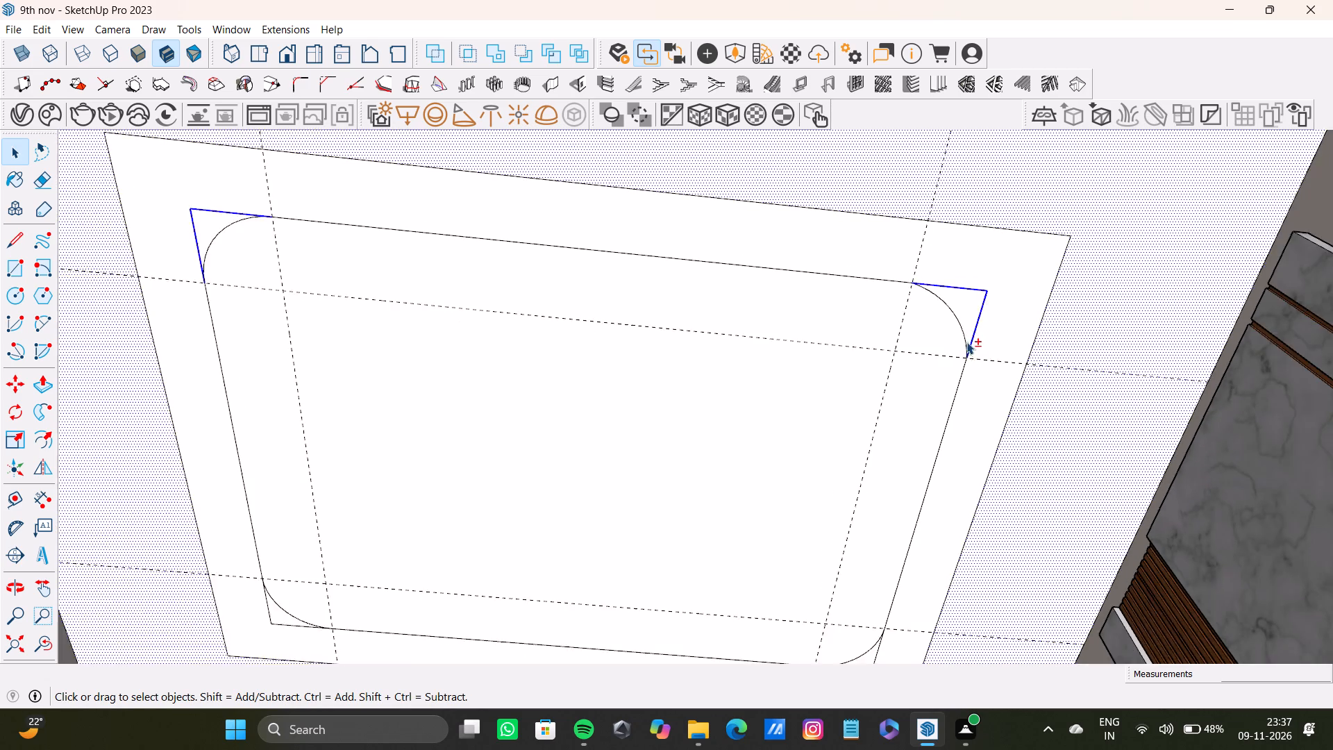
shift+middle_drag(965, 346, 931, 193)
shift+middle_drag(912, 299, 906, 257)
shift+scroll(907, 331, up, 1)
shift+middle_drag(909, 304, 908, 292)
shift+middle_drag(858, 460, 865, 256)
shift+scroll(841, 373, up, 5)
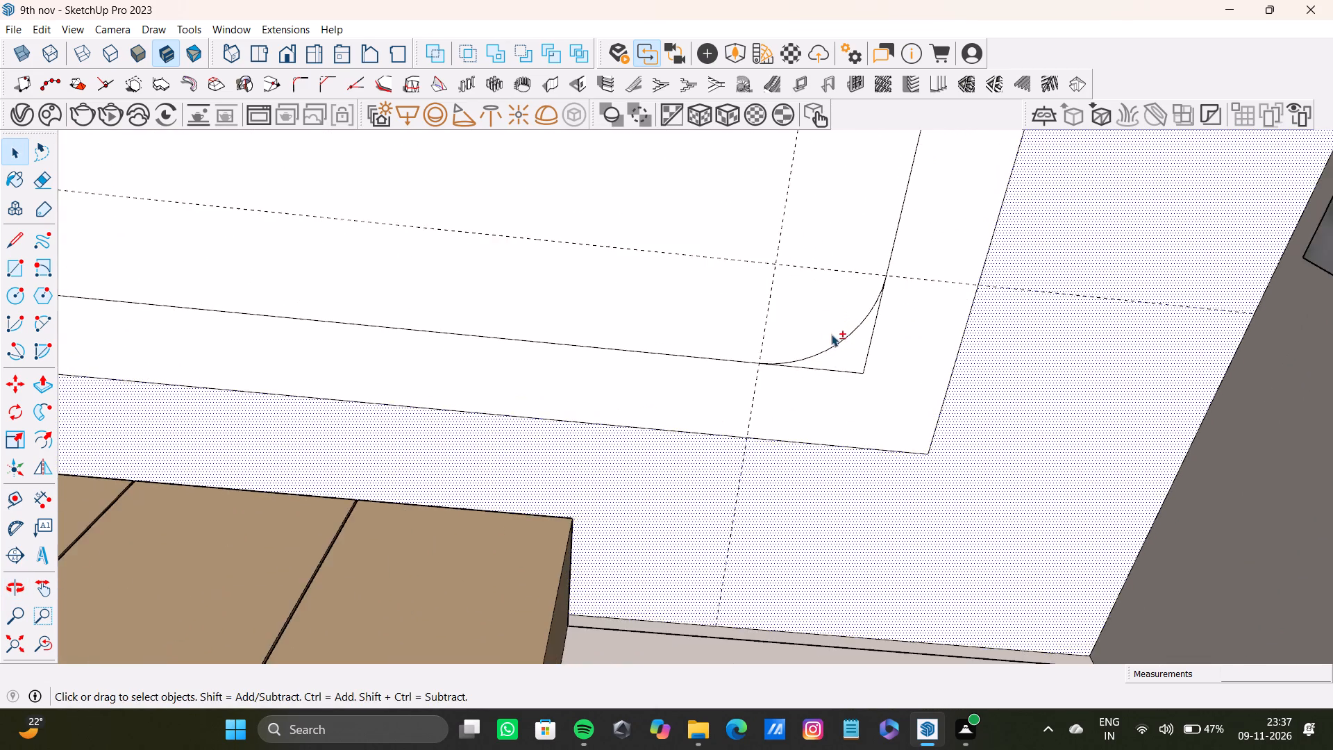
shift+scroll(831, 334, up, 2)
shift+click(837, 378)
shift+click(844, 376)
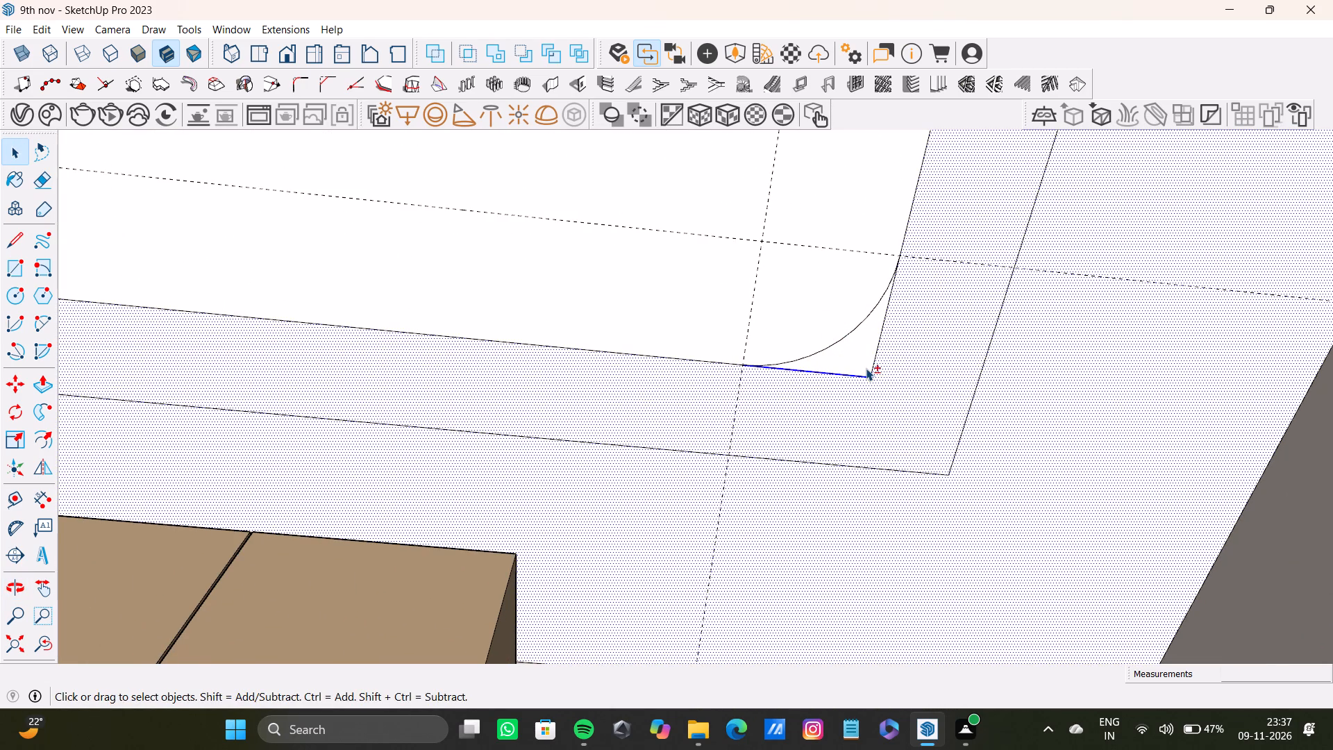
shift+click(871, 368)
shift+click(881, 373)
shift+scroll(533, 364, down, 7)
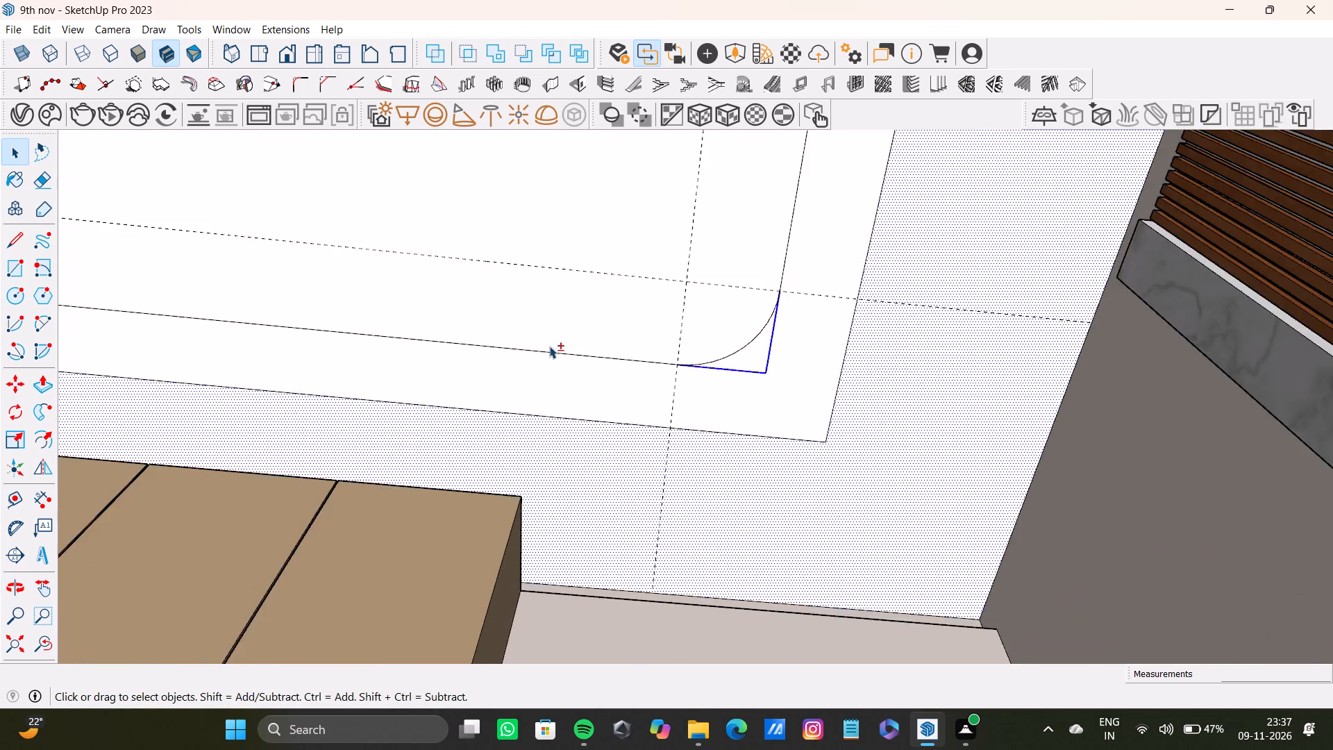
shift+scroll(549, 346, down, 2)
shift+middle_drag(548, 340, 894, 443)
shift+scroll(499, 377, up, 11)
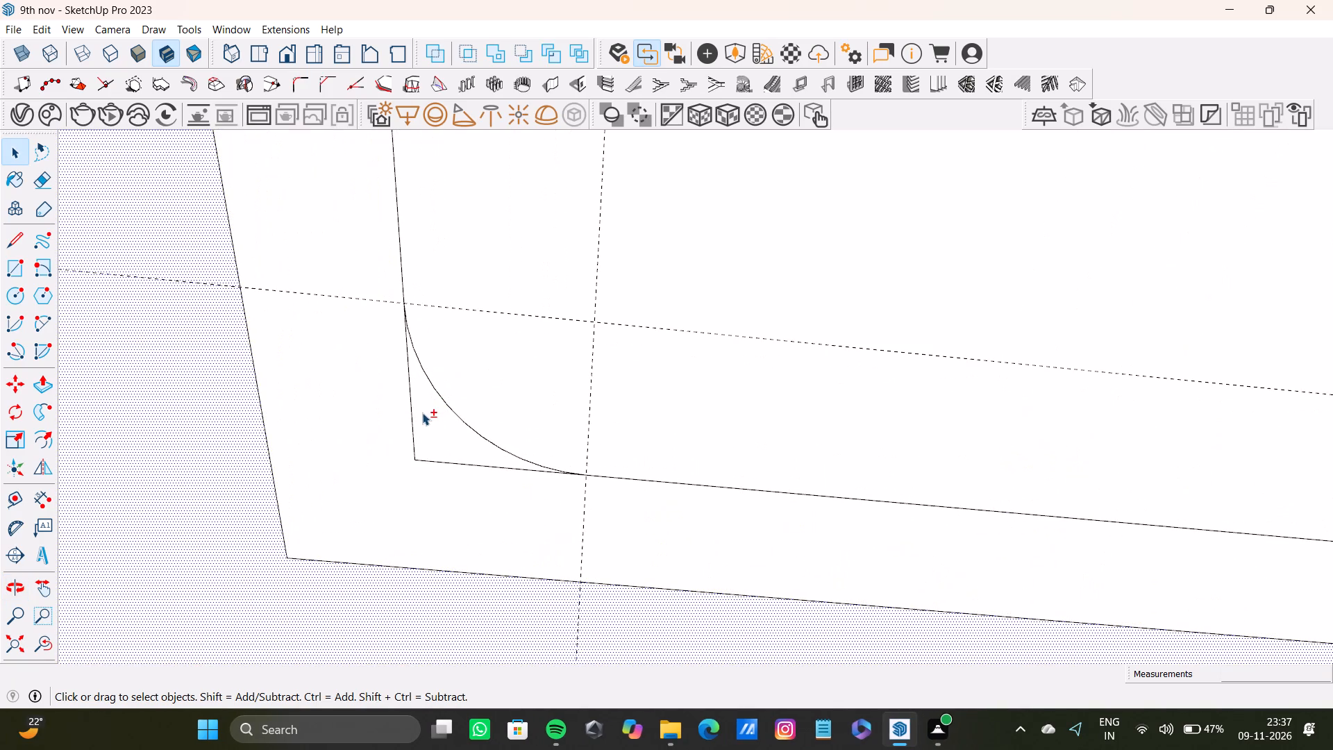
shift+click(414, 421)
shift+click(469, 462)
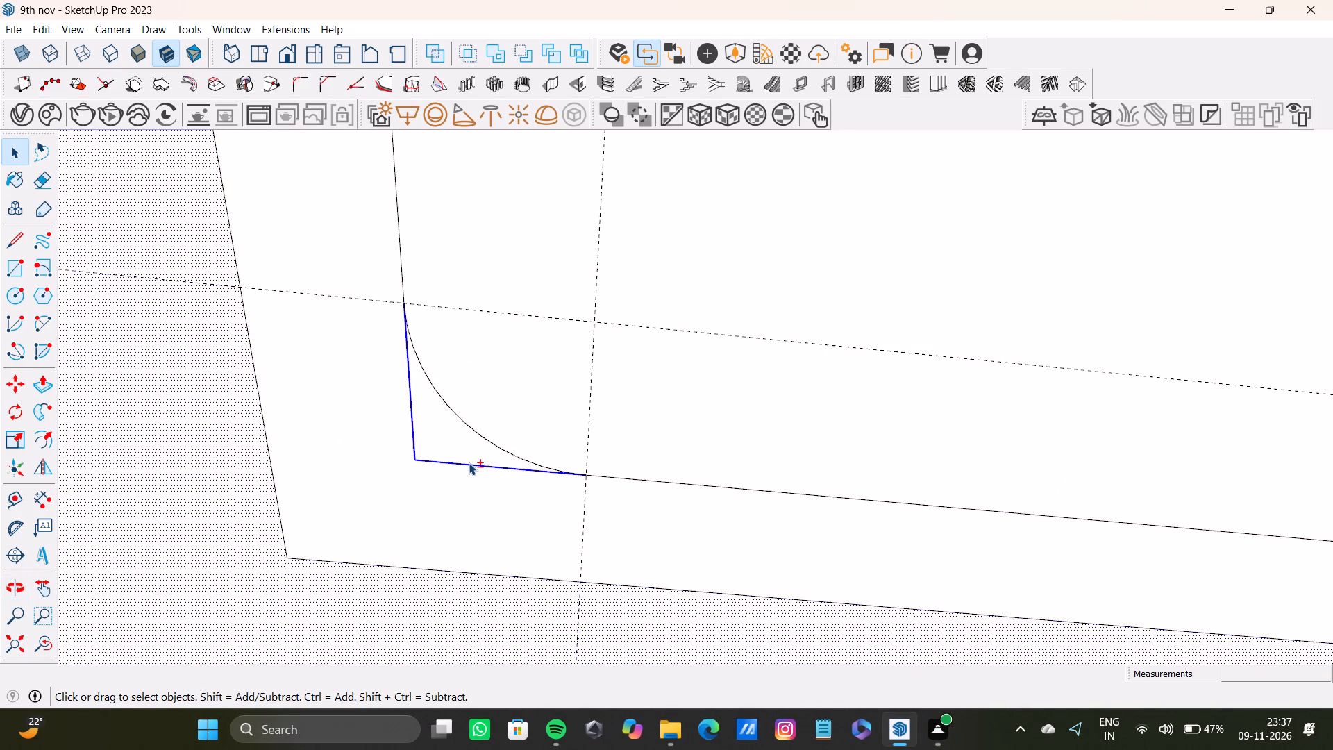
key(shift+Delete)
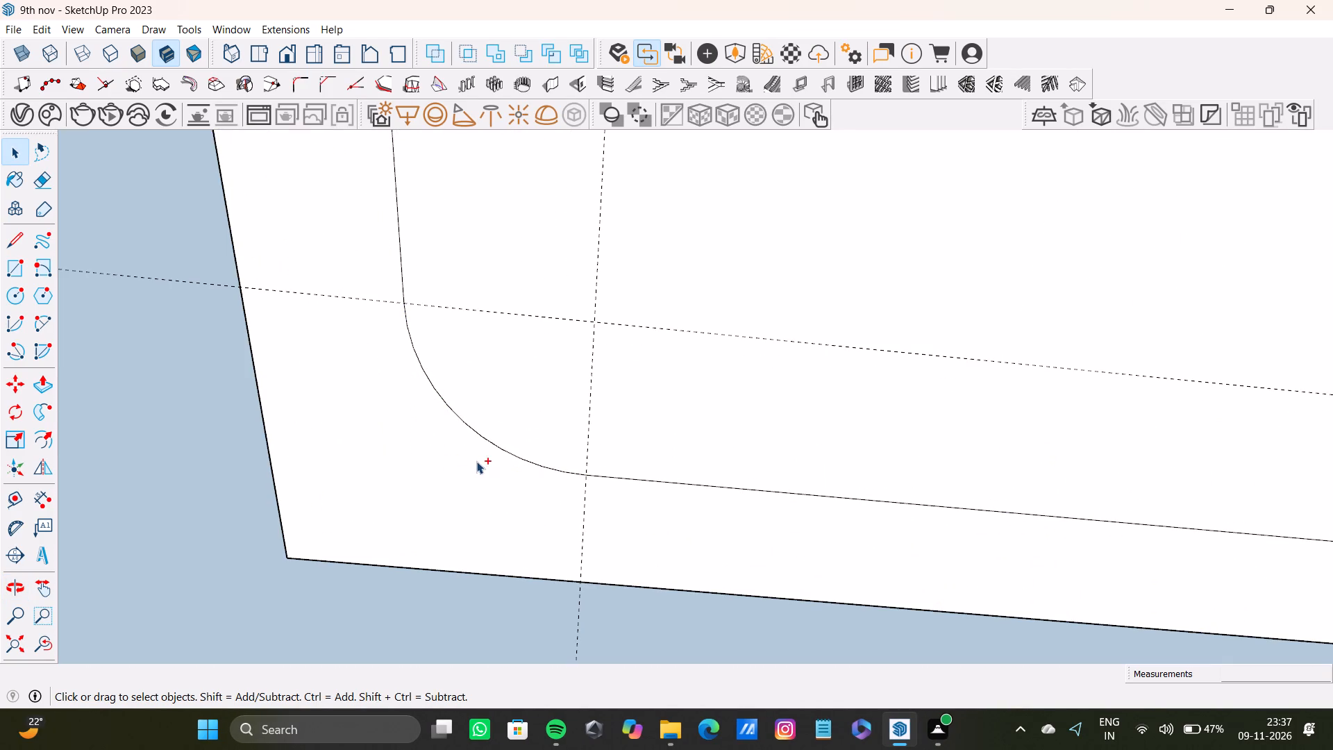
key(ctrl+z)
Delete the two square corner edges outside the arc at the arched-panel corner nearest the brown panelled unit.
shift+click(411, 423)
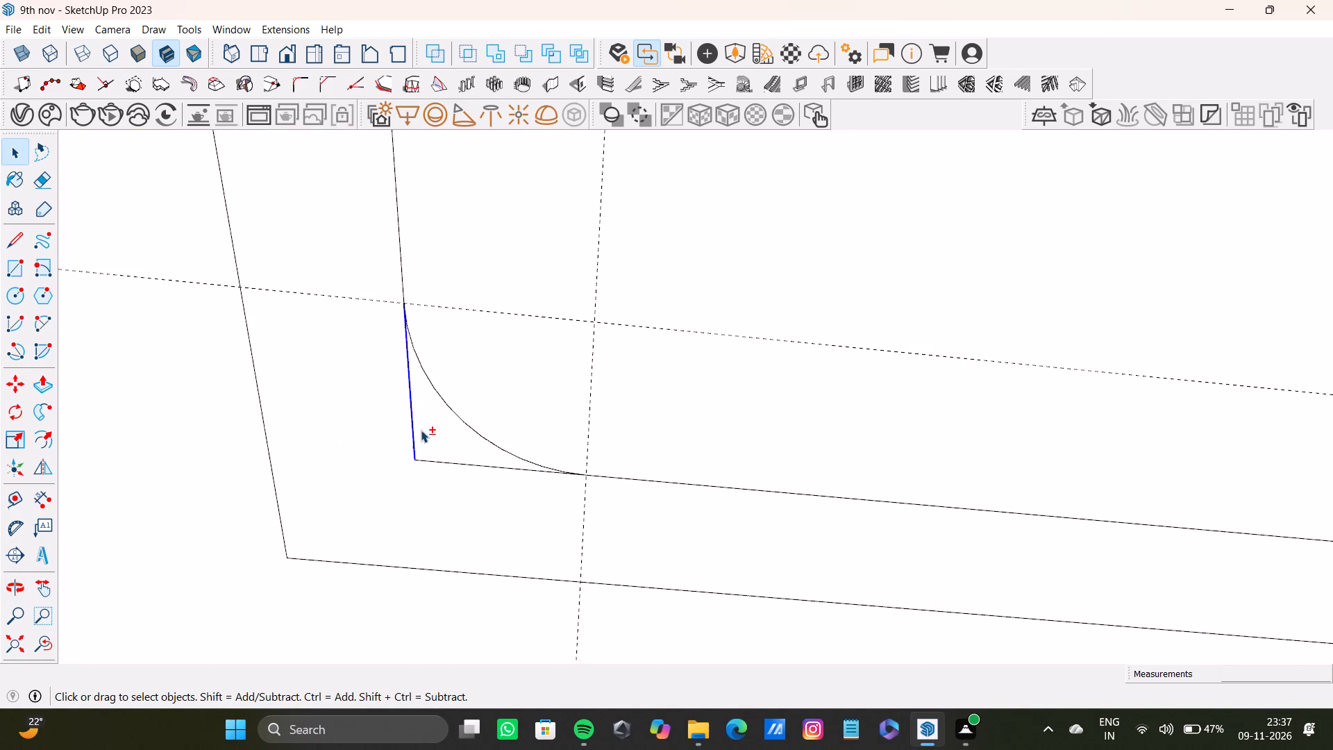
shift+click(437, 461)
shift+scroll(529, 481, down, 5)
key(shift+Delete)
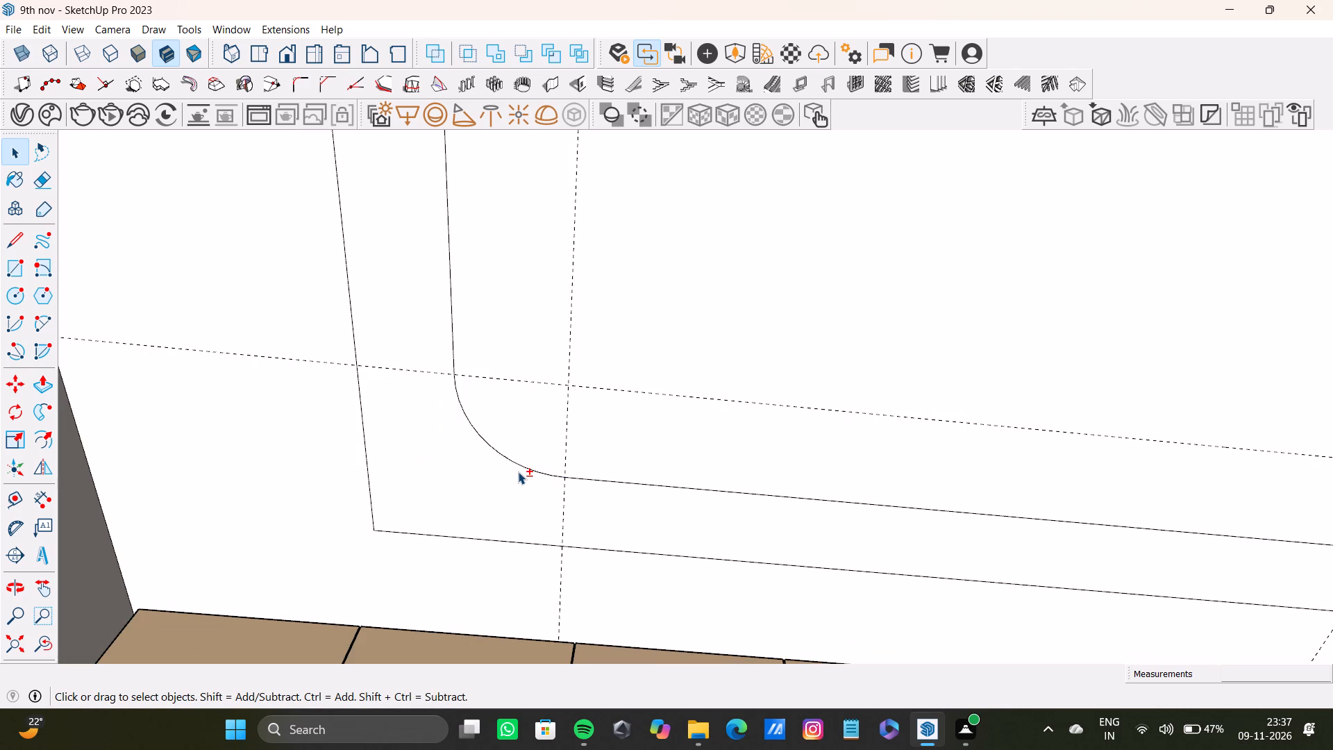
Delete the two square corner edges outside the arc at the slatted-wall corner nearest the brown panelled unit.
shift+scroll(521, 413, down, 9)
shift+middle_drag(680, 414, 435, 472)
shift+scroll(761, 499, up, 11)
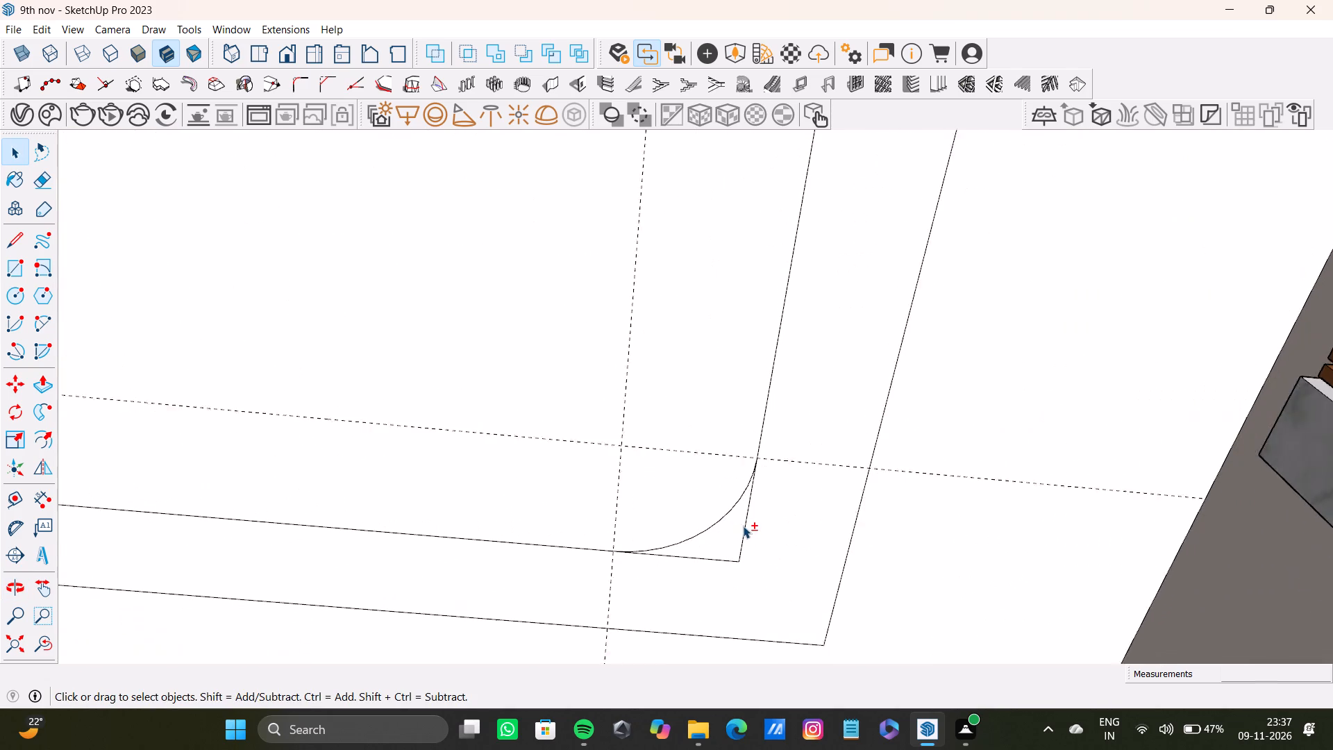
shift+click(748, 537)
shift+click(740, 544)
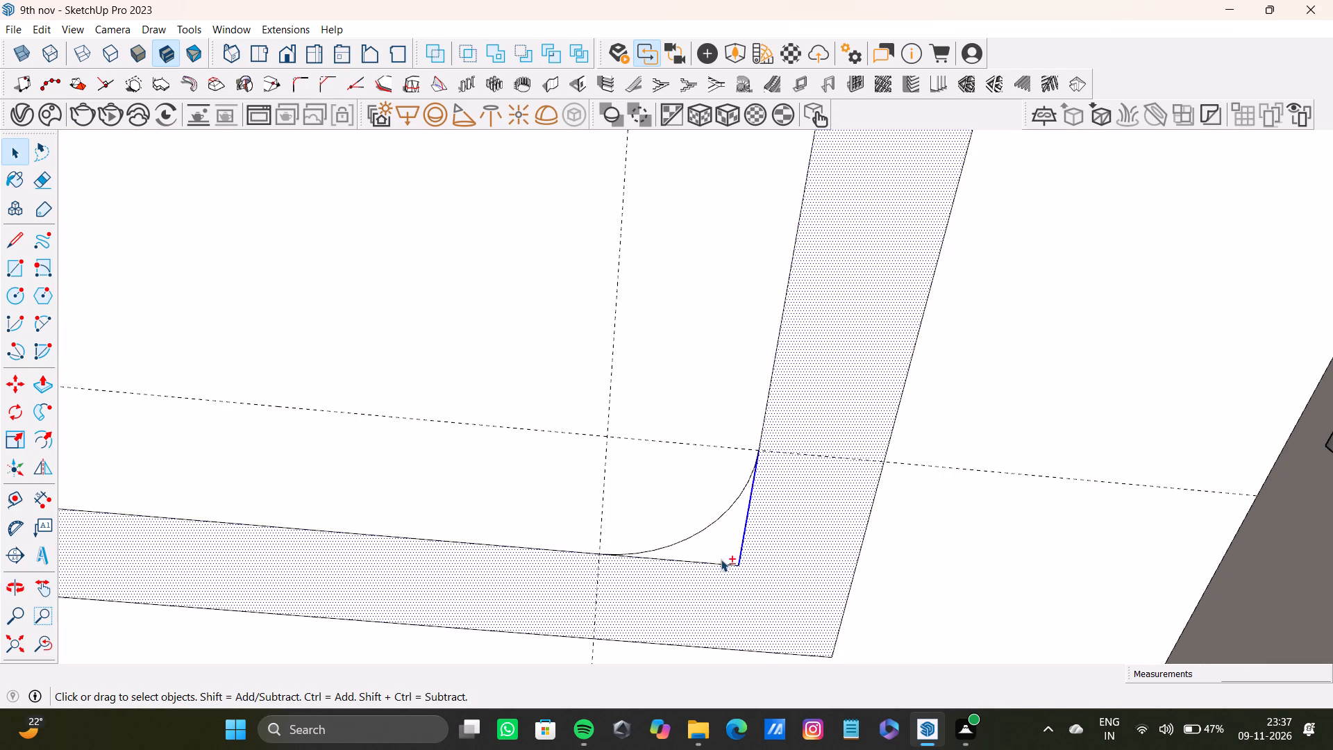
shift+click(721, 564)
shift+click(798, 551)
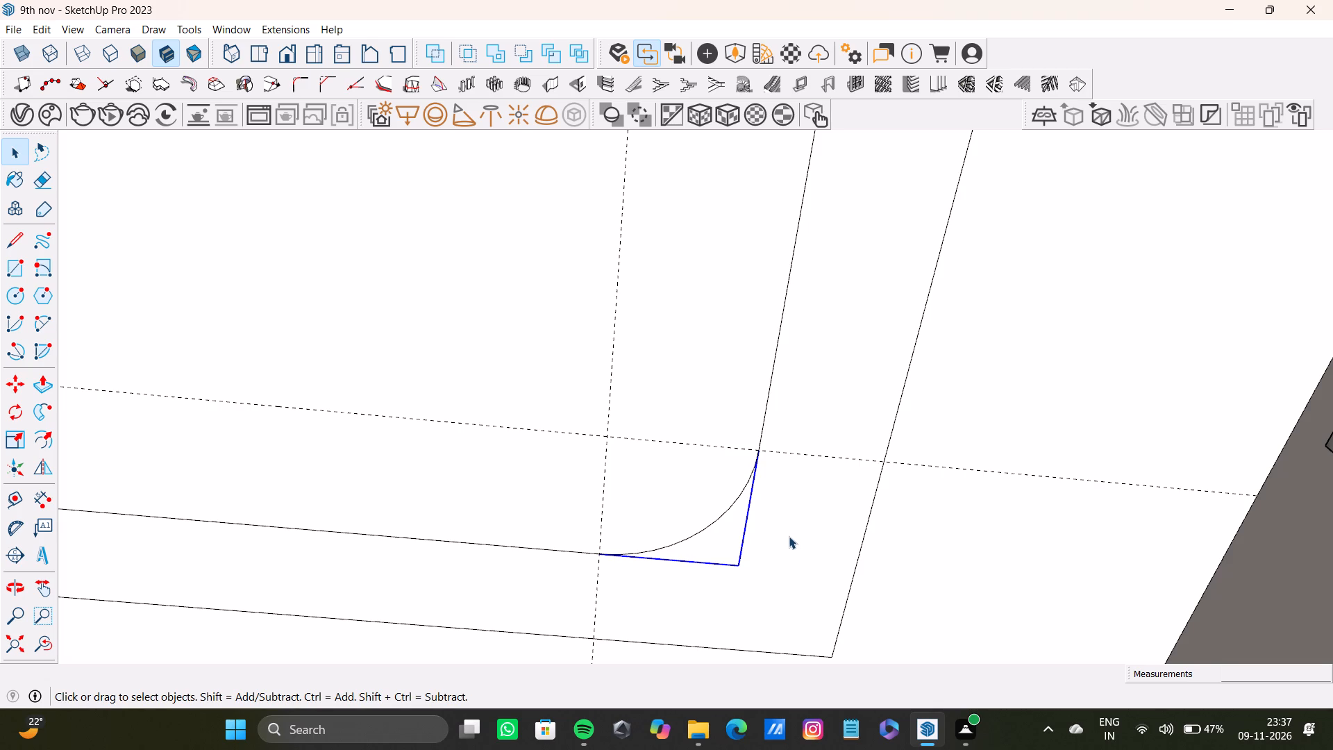
key(Delete)
Delete the square corner edges outside the arcs at the inner ceiling rectangle's two corners farthest from the brown panelled unit.
scroll(464, 360, down, 8)
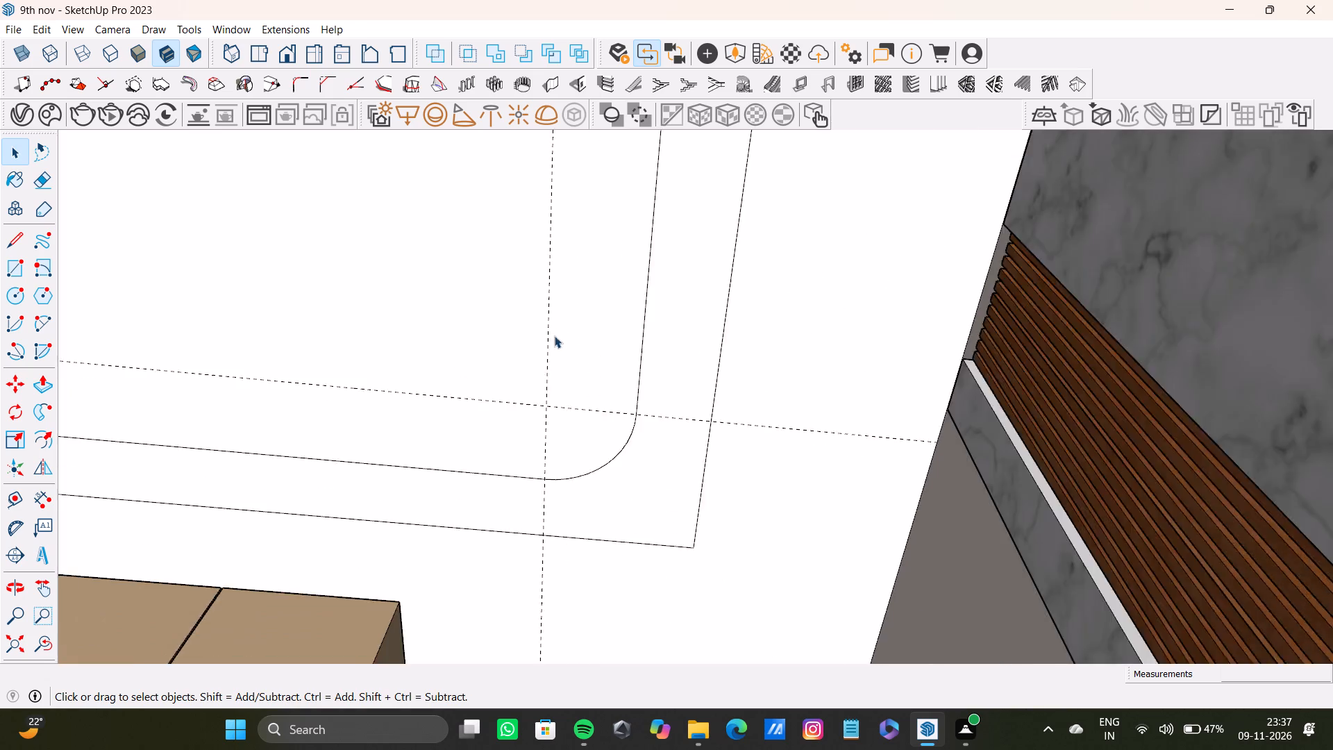
scroll(554, 335, down, 12)
click(10, 646)
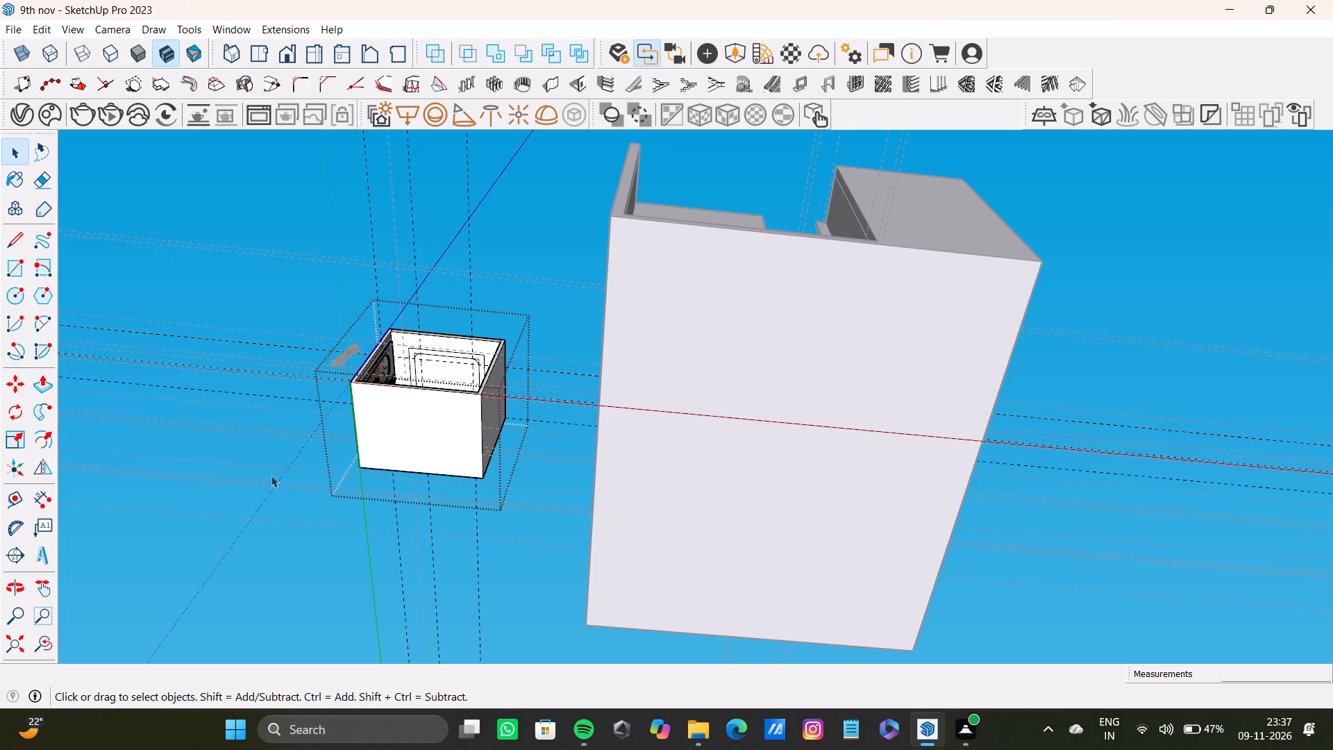
scroll(414, 363, up, 7)
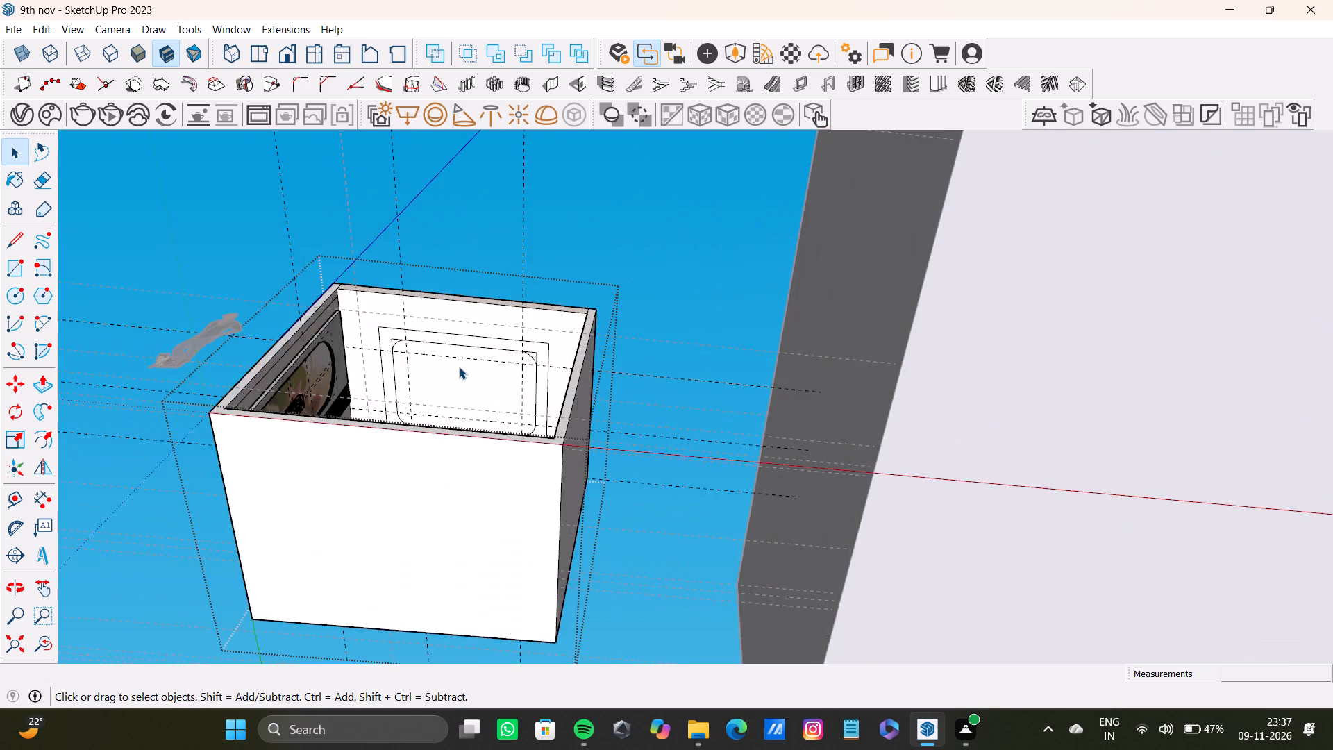
scroll(459, 367, up, 9)
shift+middle_drag(460, 363, 473, 403)
scroll(566, 381, up, 14)
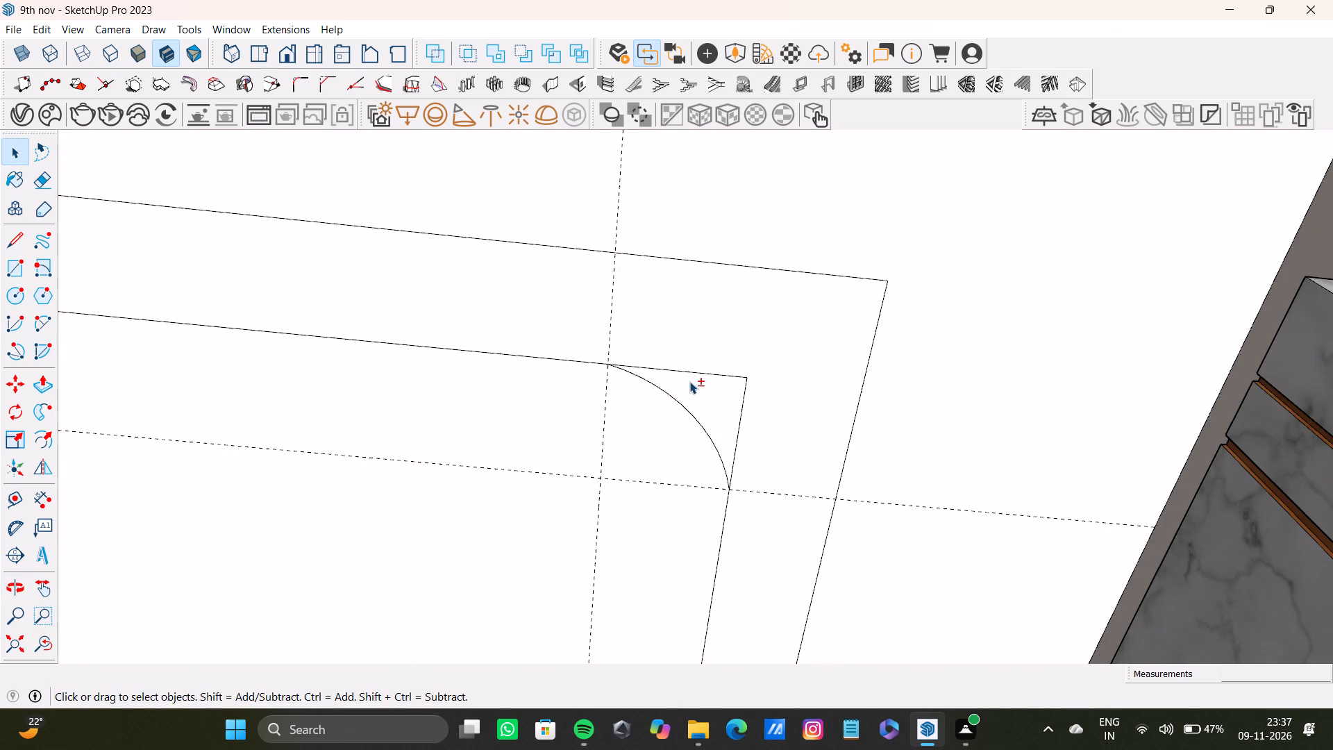
shift+click(704, 370)
shift+click(701, 362)
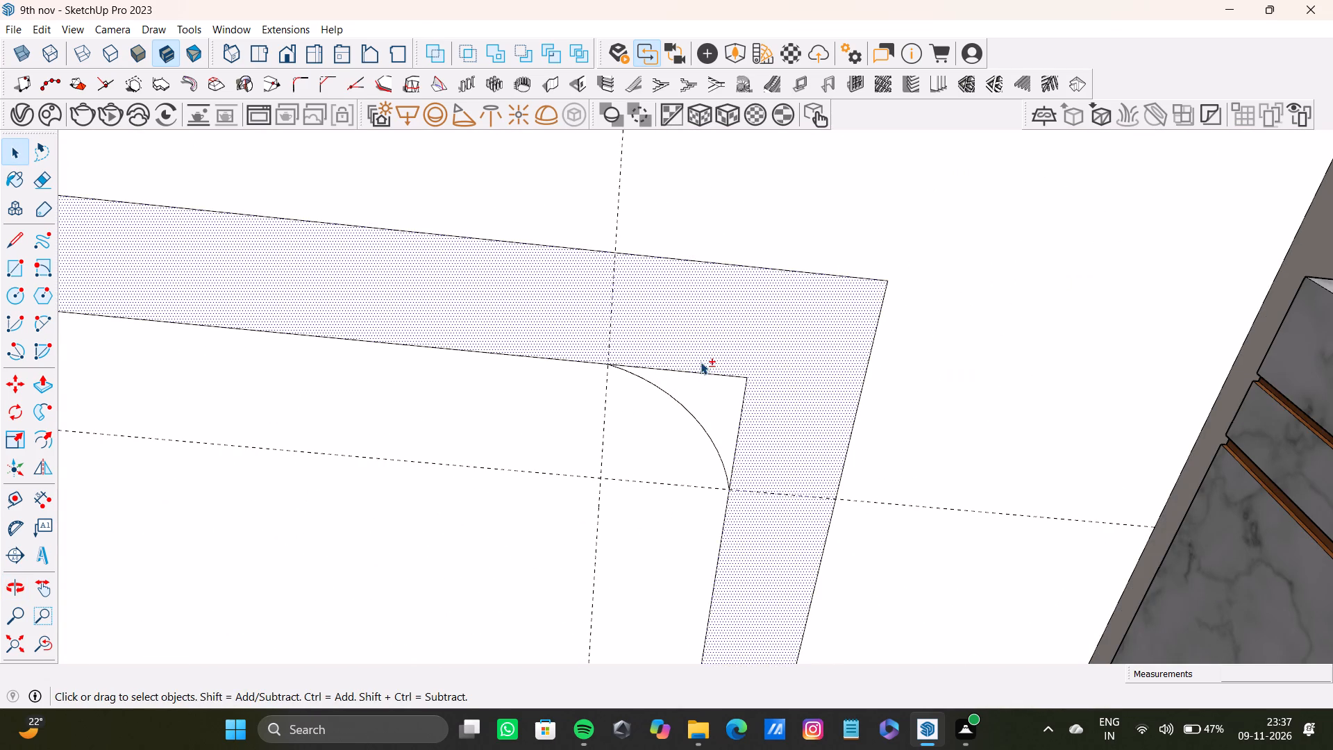
shift+click(718, 376)
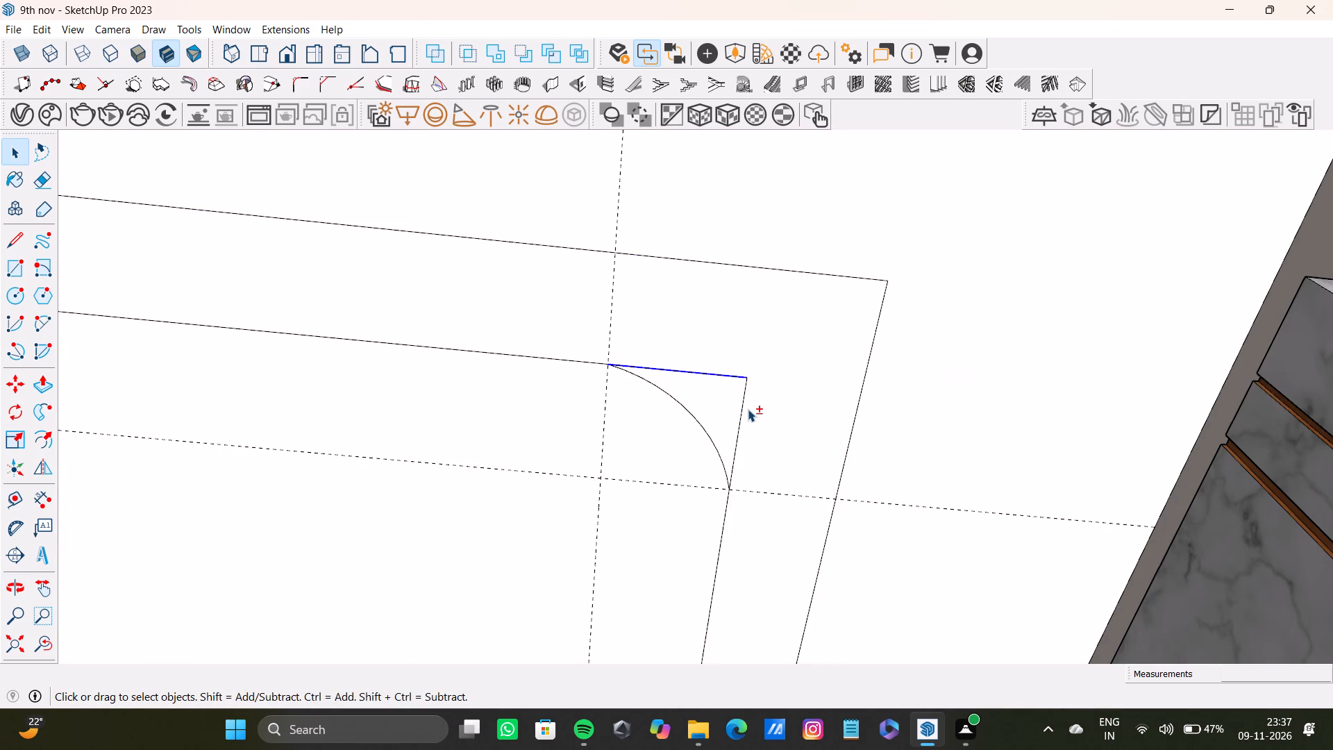
shift+click(739, 420)
shift+scroll(738, 424, down, 14)
shift+middle_drag(598, 403, 739, 399)
shift+scroll(351, 402, up, 11)
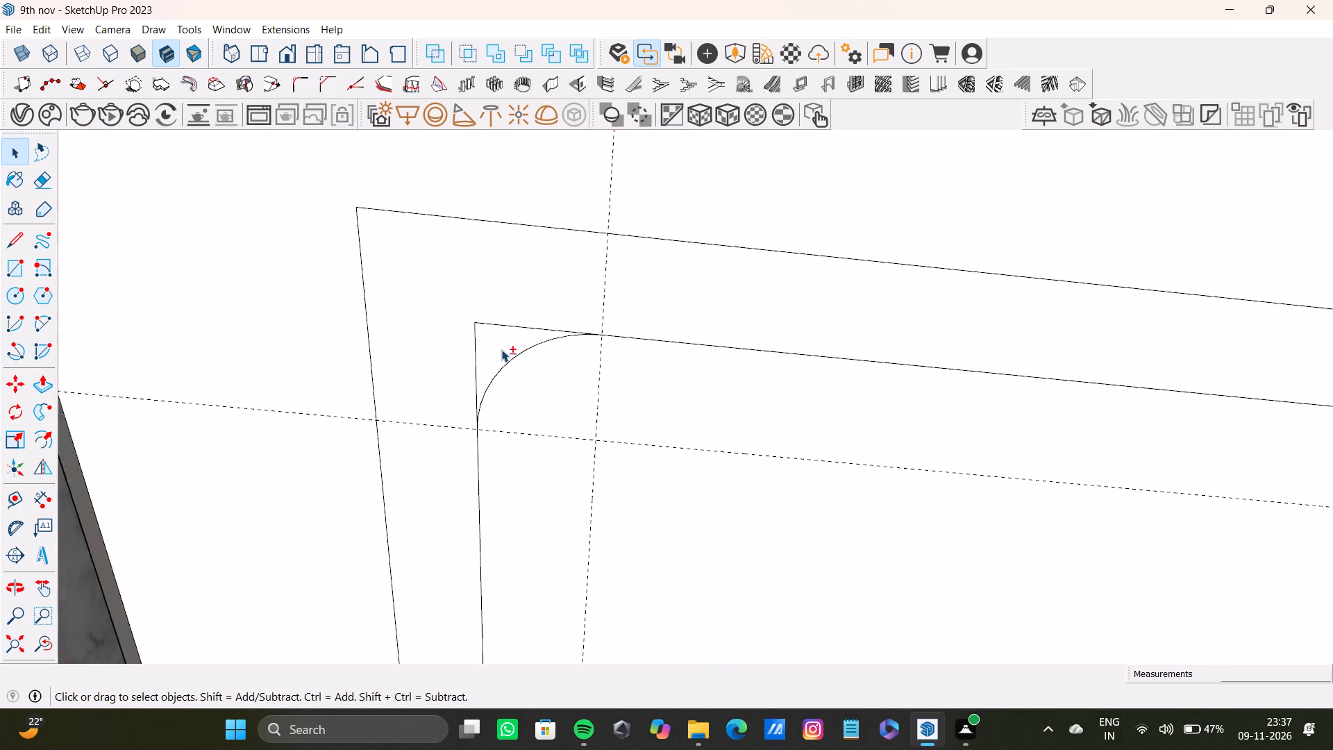
shift+scroll(501, 349, up, 6)
shift+click(464, 378)
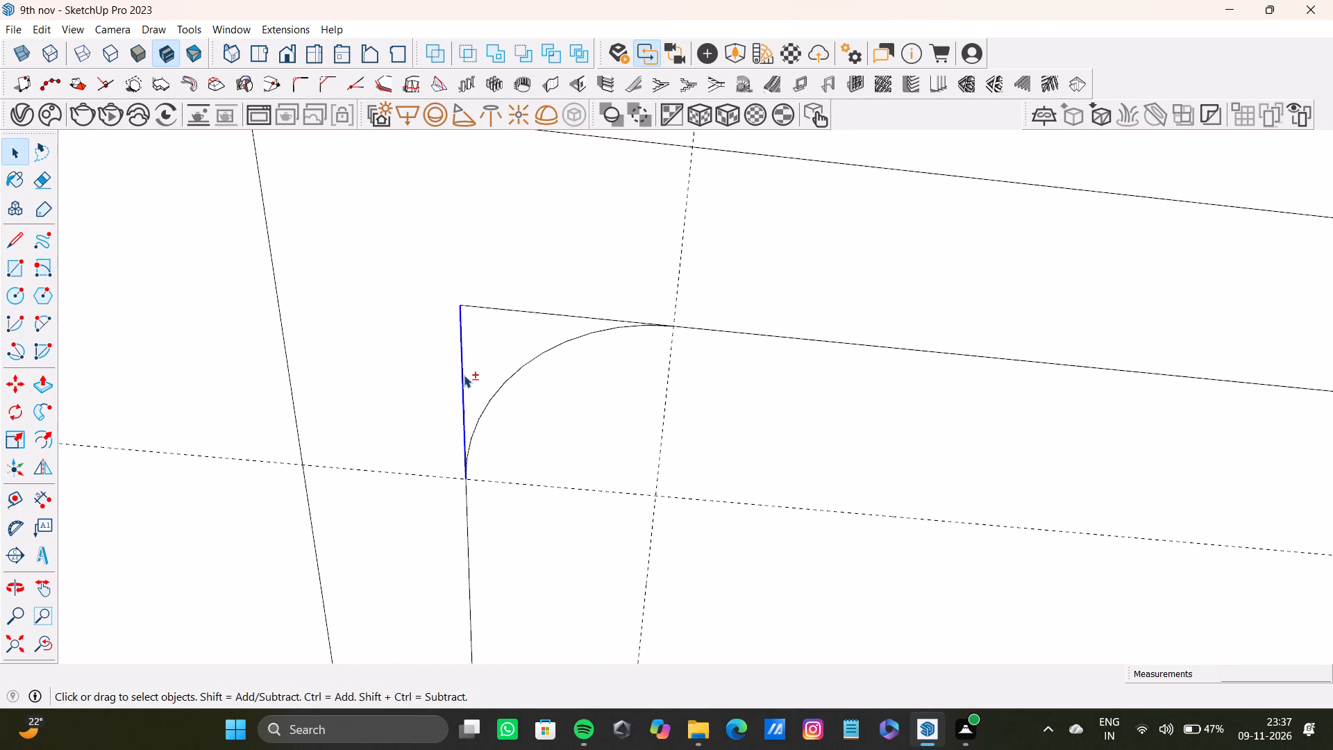
shift+click(501, 310)
key(shift+Delete)
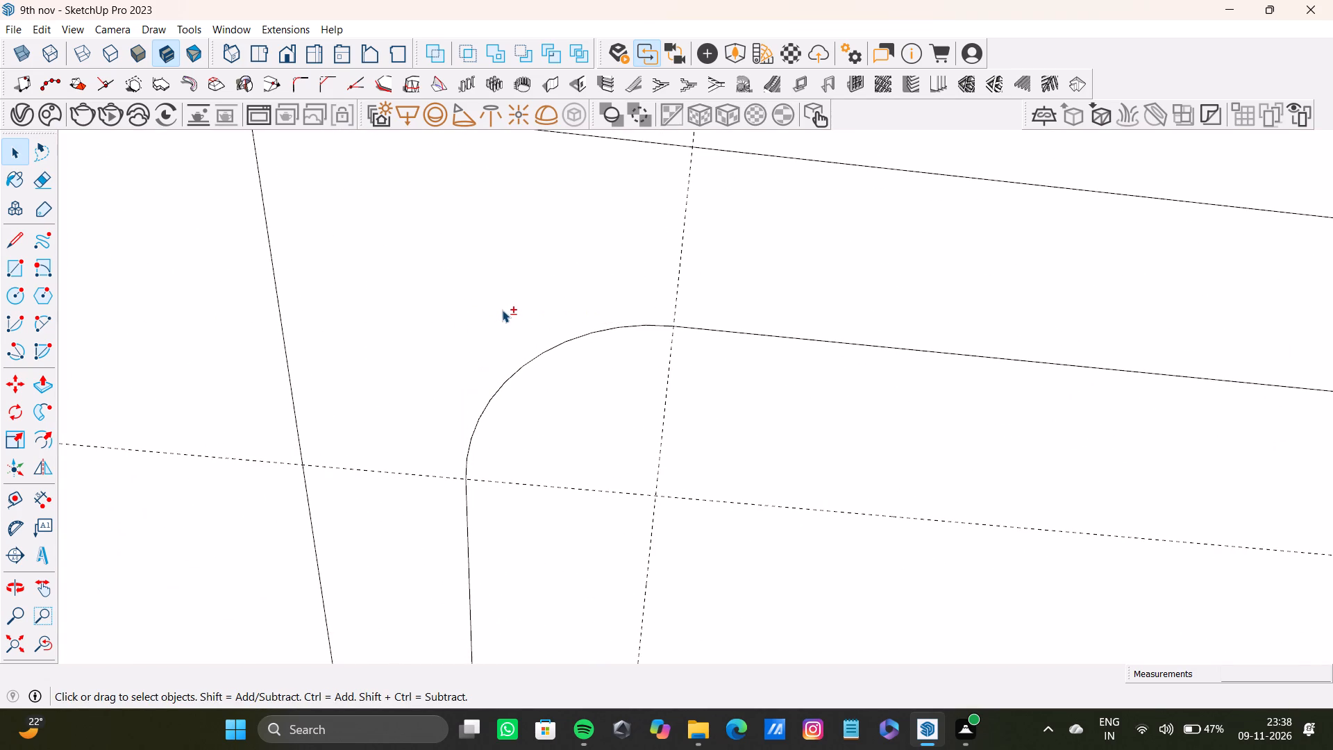
Delete all the construction guides crossing the ceiling outlines.
scroll(541, 278, down, 20)
scroll(541, 278, down, 4)
middle_drag(543, 320, 533, 353)
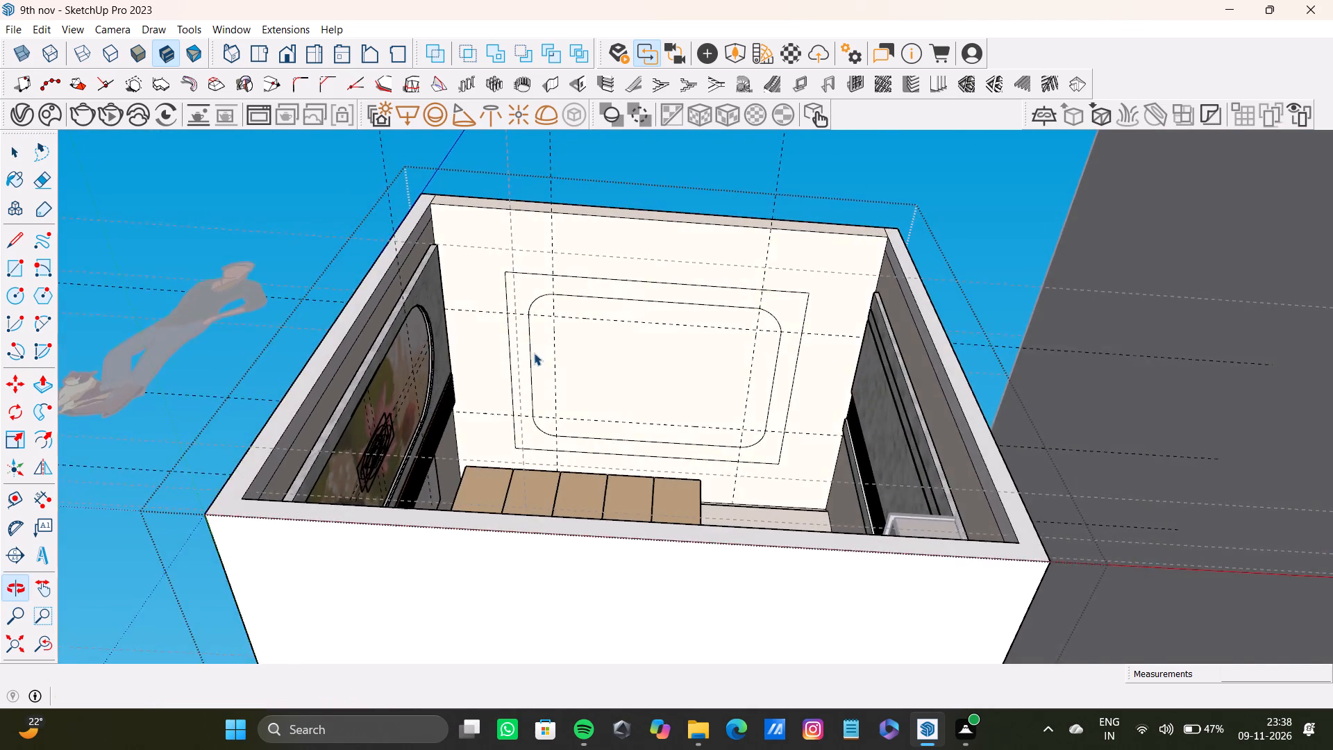
scroll(500, 250, up, 14)
scroll(513, 300, down, 3)
middle_drag(526, 312, 525, 319)
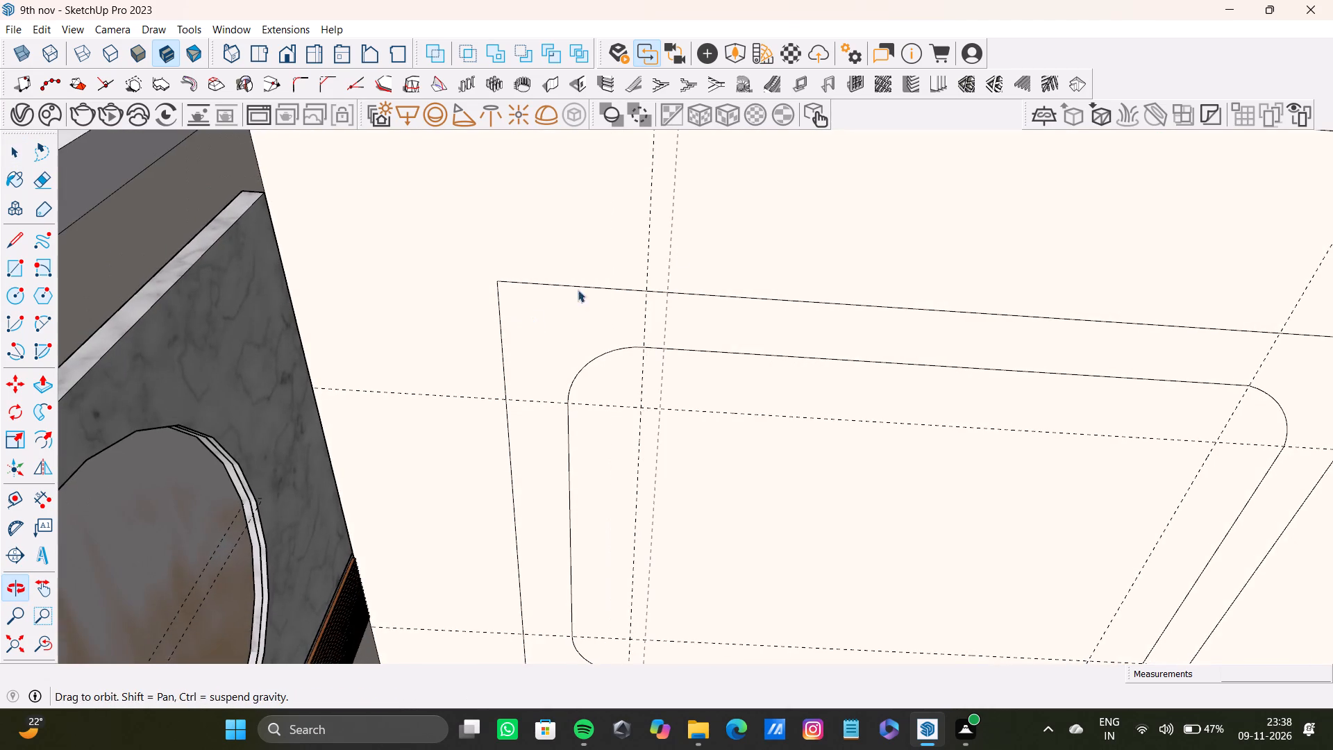
scroll(612, 295, up, 4)
key(space)
click(33, 23)
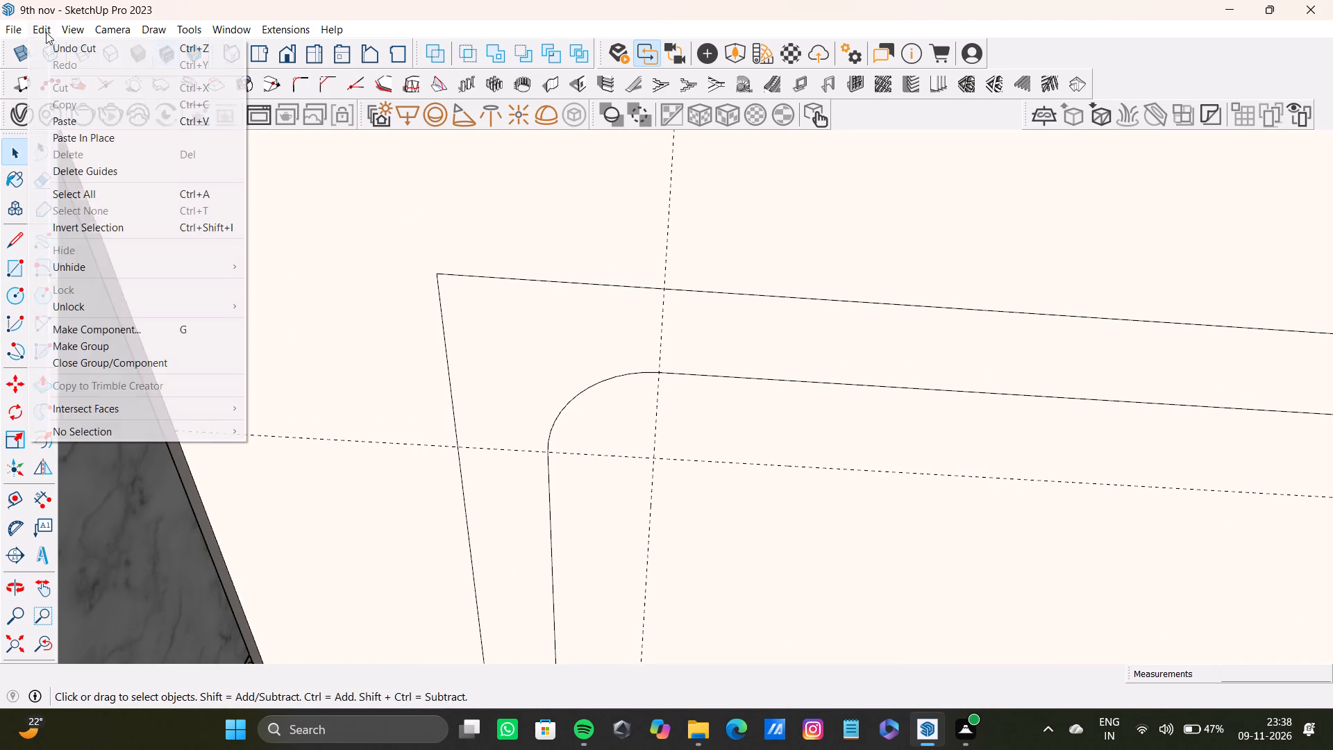
click(98, 176)
key(space)
Place a guide about 8 7/16" in from the outer ceiling rectangle's arched-panel side, along the inner outline's straight edge.
scroll(306, 258, down, 5)
middle_drag(329, 297, 330, 306)
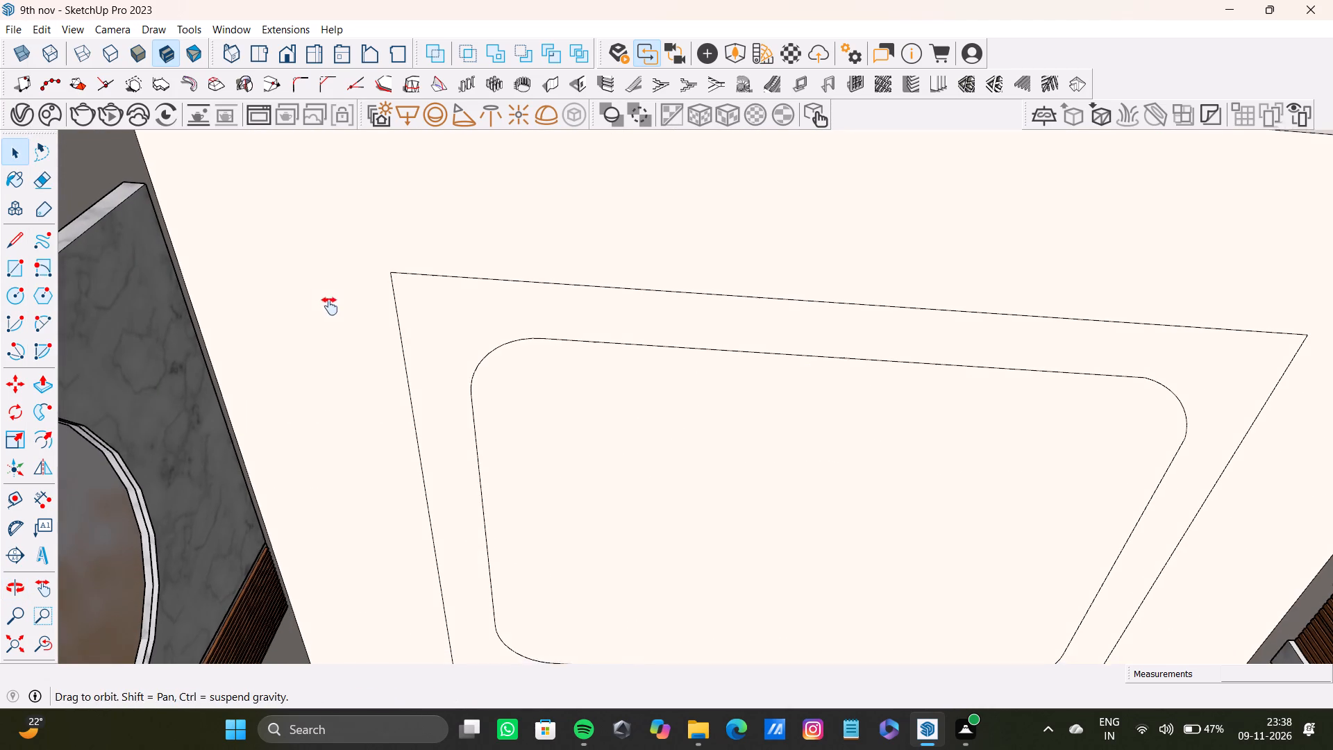
middle_drag(330, 306, 328, 306)
key(t)
click(406, 393)
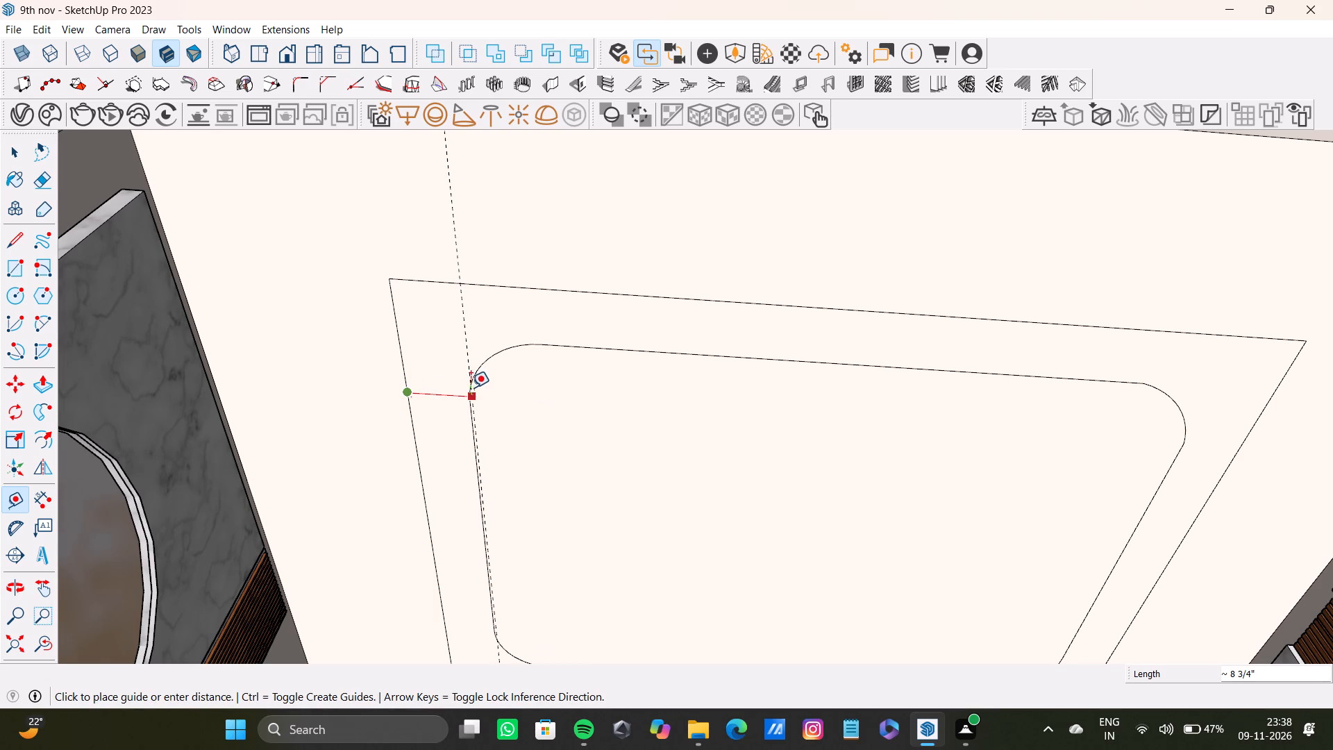
click(470, 401)
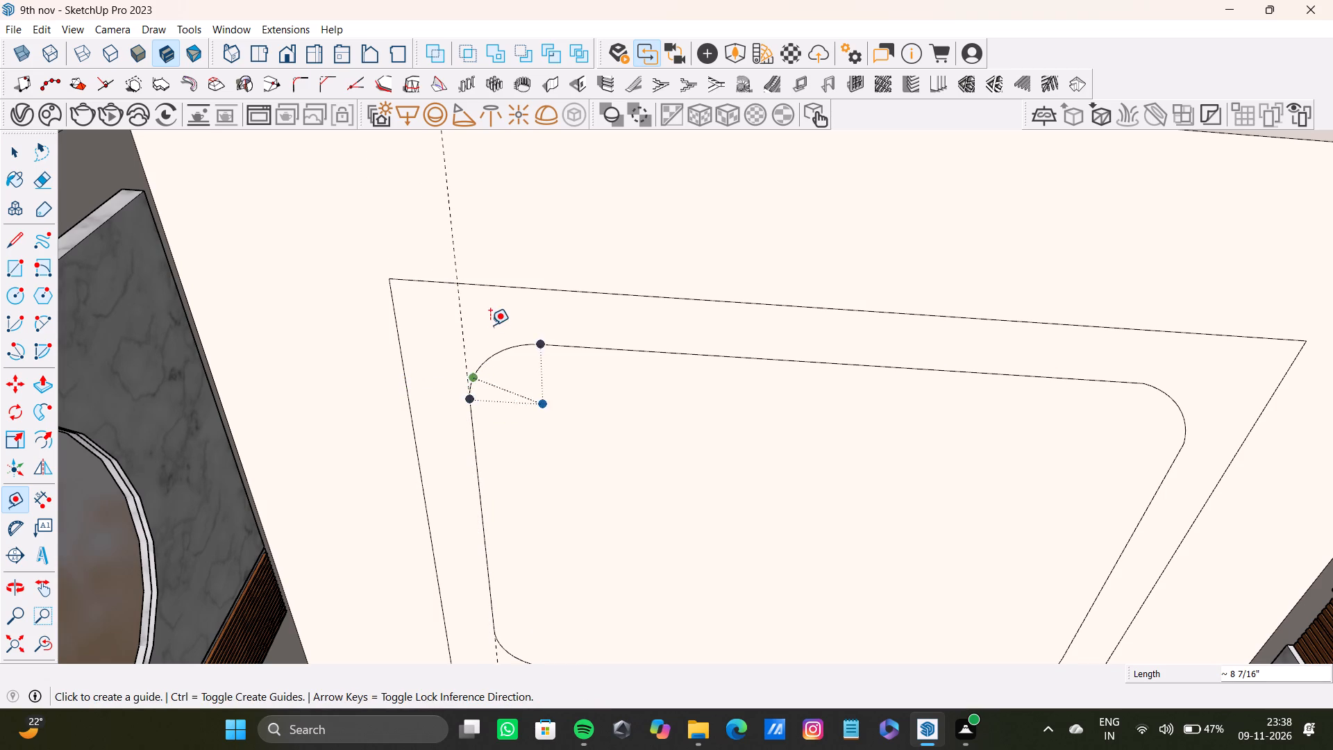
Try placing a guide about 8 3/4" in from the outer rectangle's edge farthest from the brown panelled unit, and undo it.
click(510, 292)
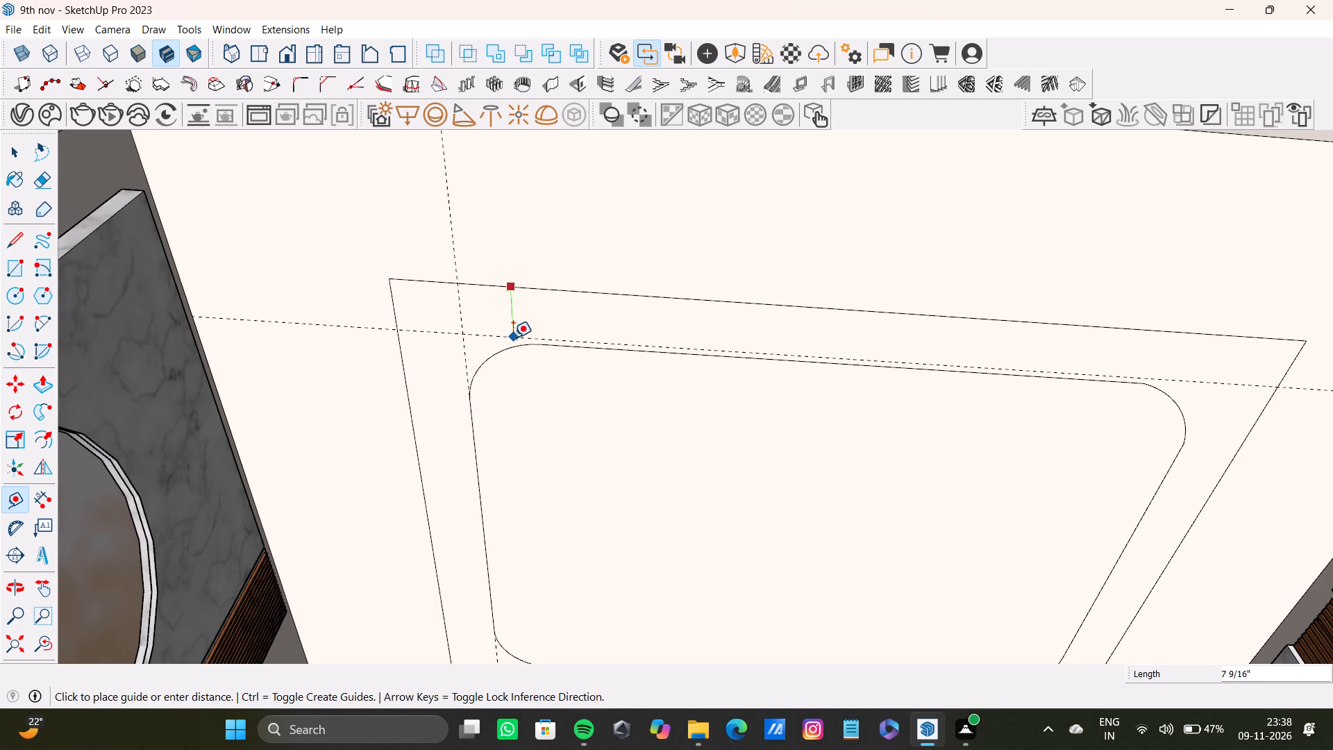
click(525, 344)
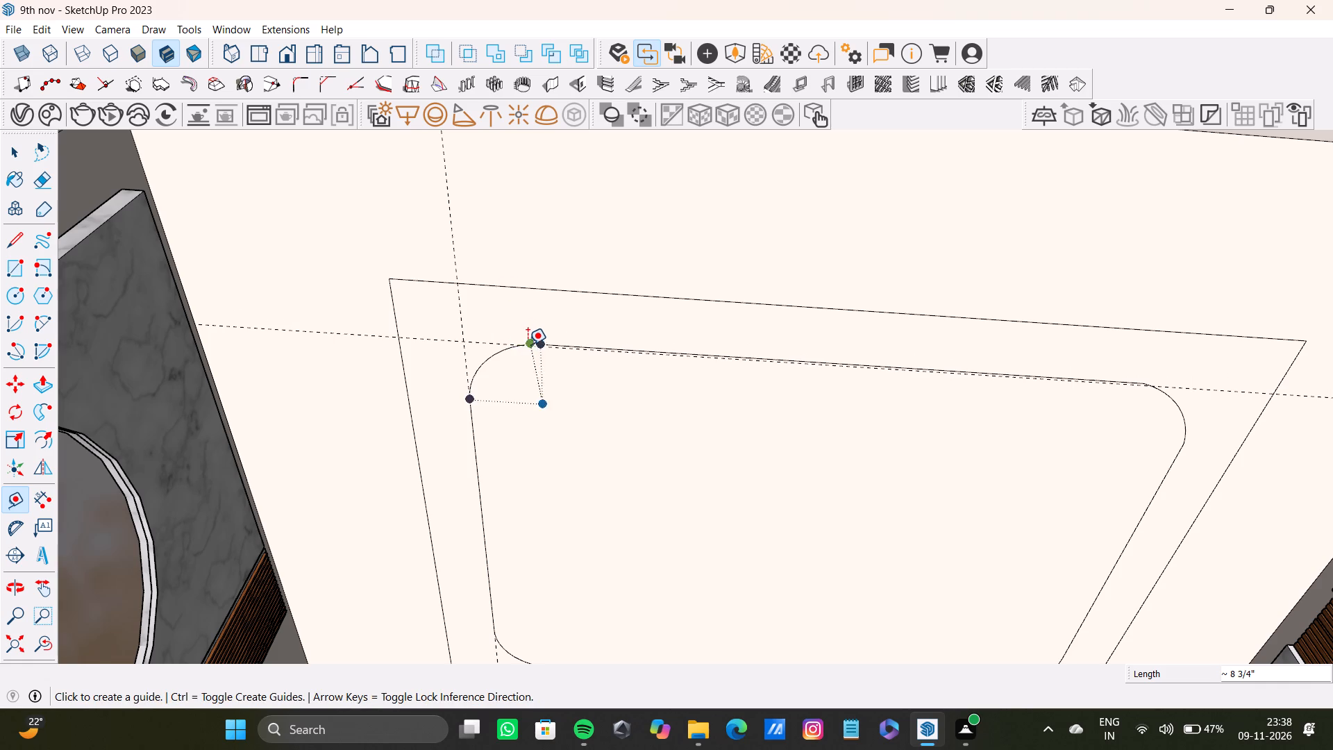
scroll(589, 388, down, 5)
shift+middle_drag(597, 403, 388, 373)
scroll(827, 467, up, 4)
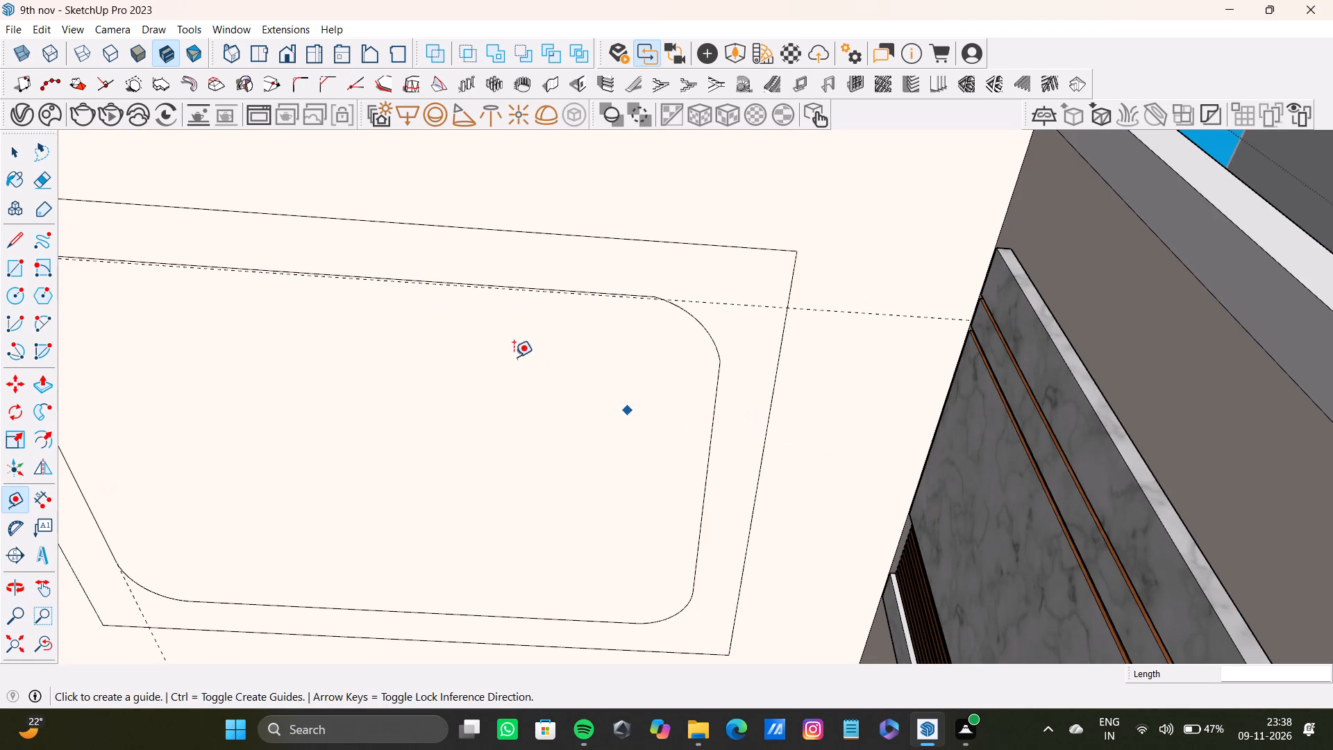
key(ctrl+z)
Place guides from the outer ceiling rectangle's other three edges onto the matching straight edges of the inner rounded outline.
scroll(473, 263, up, 4)
click(508, 212)
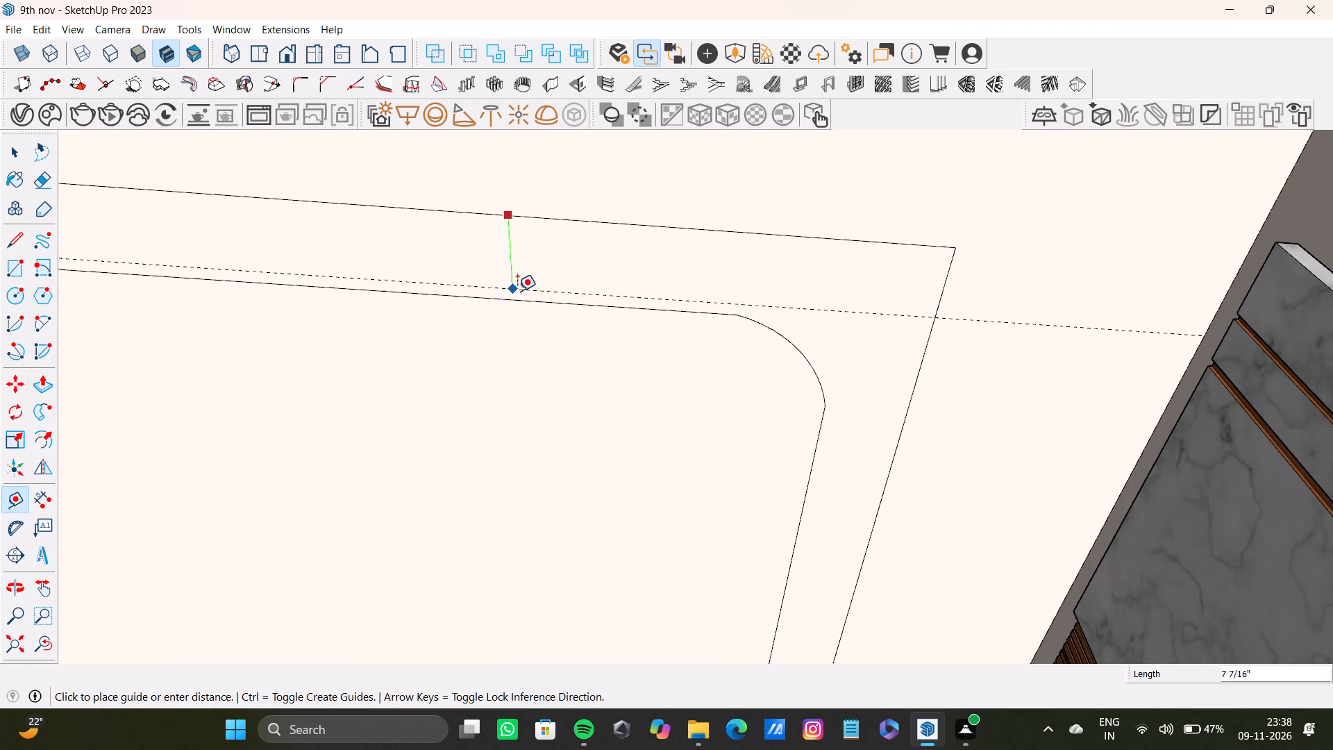
click(507, 302)
scroll(553, 328, down, 5)
middle_drag(569, 379, 573, 331)
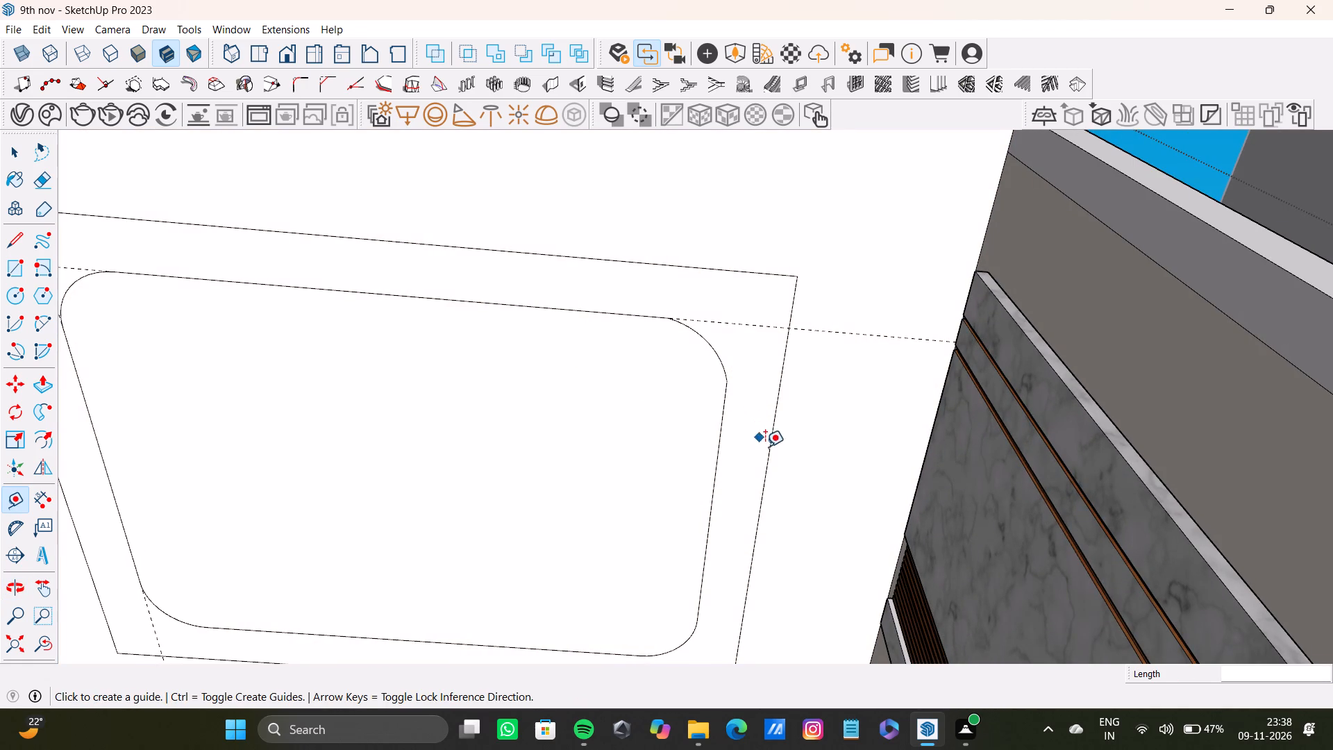
click(766, 456)
click(715, 452)
scroll(676, 464, down, 4)
shift+middle_drag(674, 469, 682, 374)
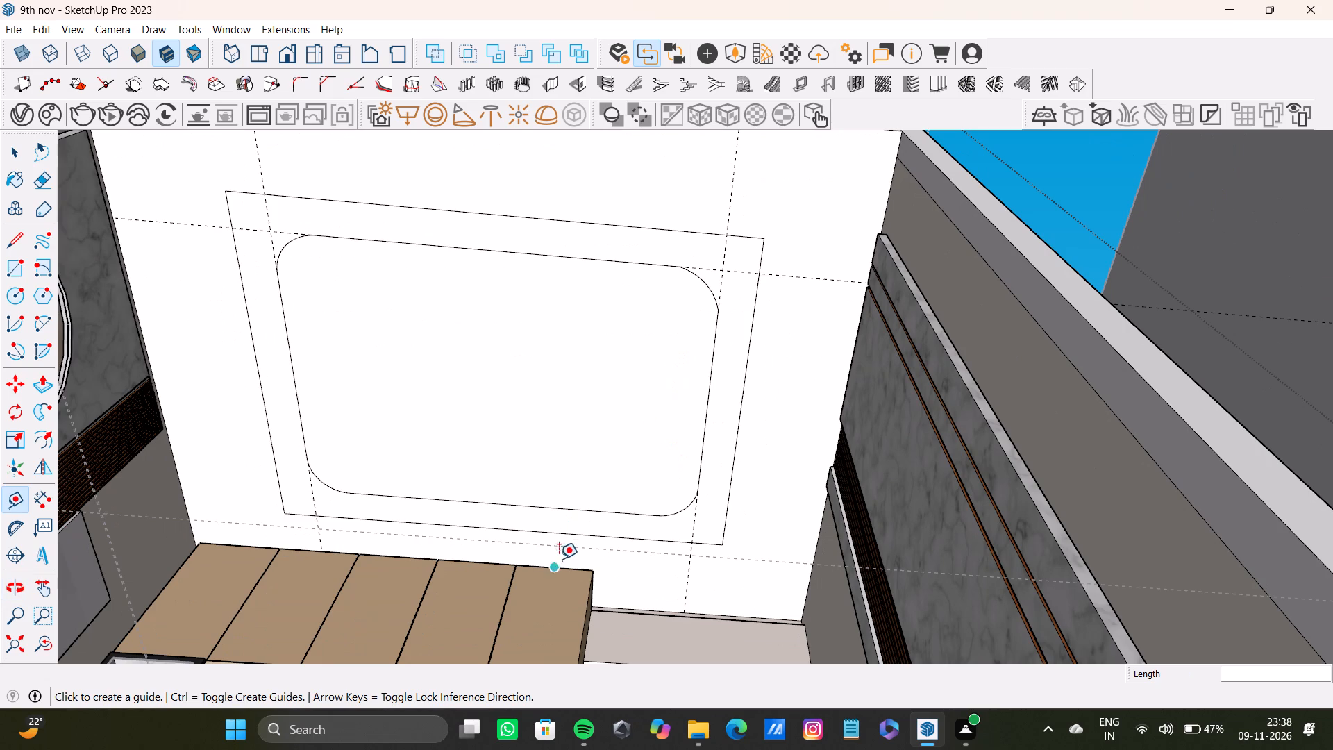
click(569, 533)
click(572, 512)
Draw arcs of about 8 7/16" radius across the outer ceiling rectangle's two arched-panel corners, between the guide crossings on its edges.
scroll(296, 411, down, 4)
shift+middle_drag(303, 412, 321, 413)
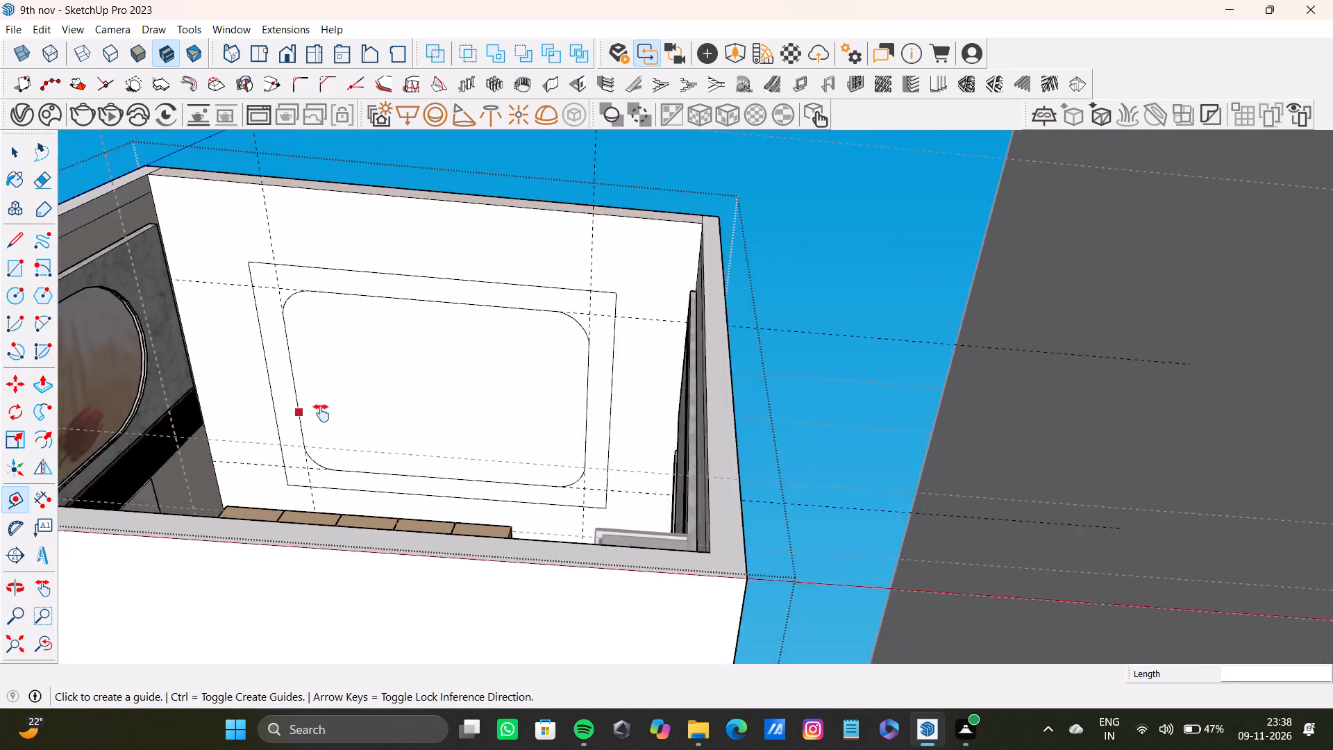
shift+middle_drag(321, 413, 419, 453)
scroll(393, 505, up, 8)
key(a)
scroll(433, 542, up, 8)
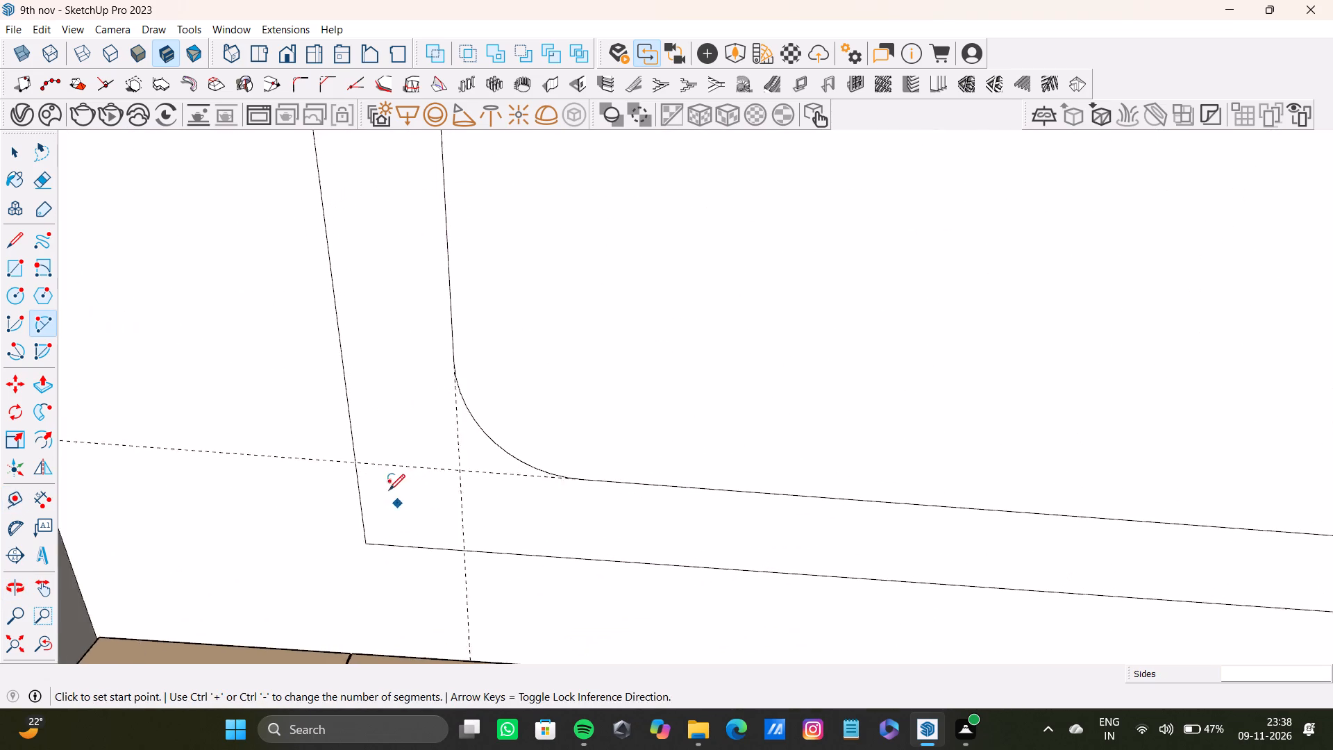
click(352, 454)
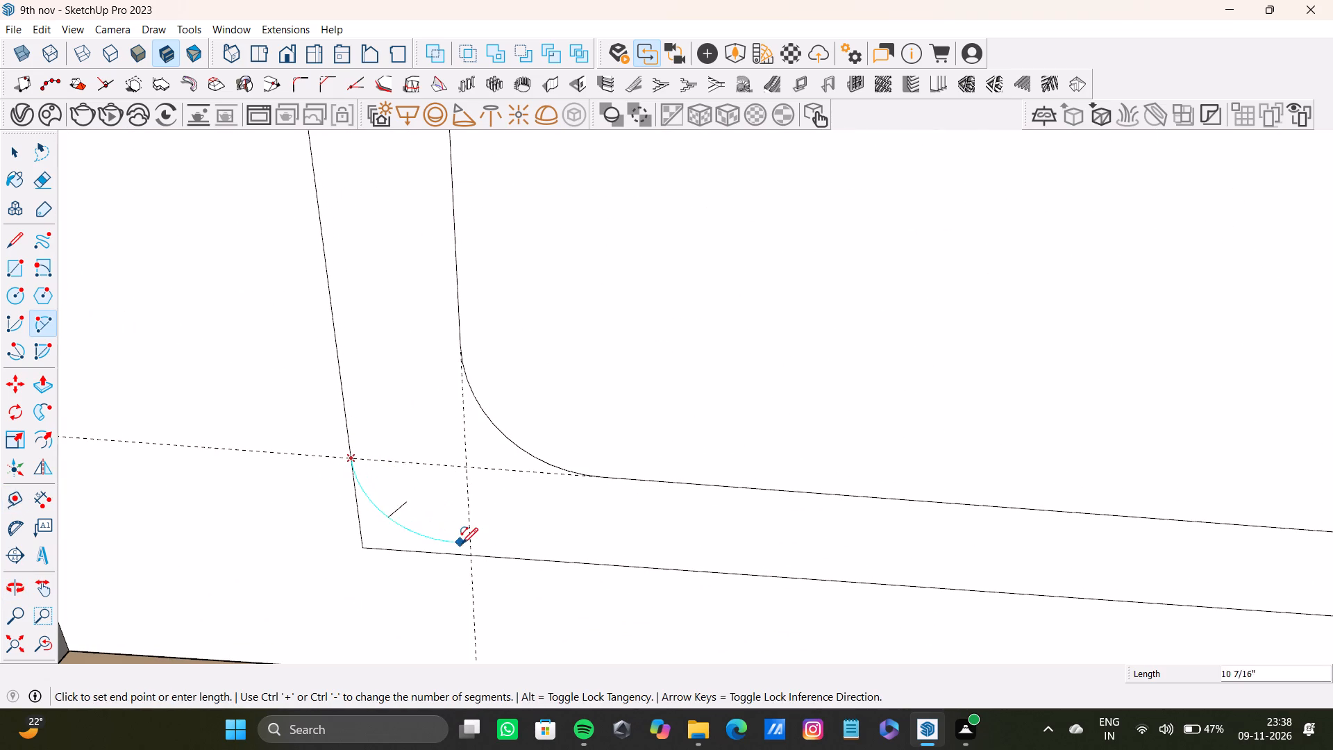
click(467, 553)
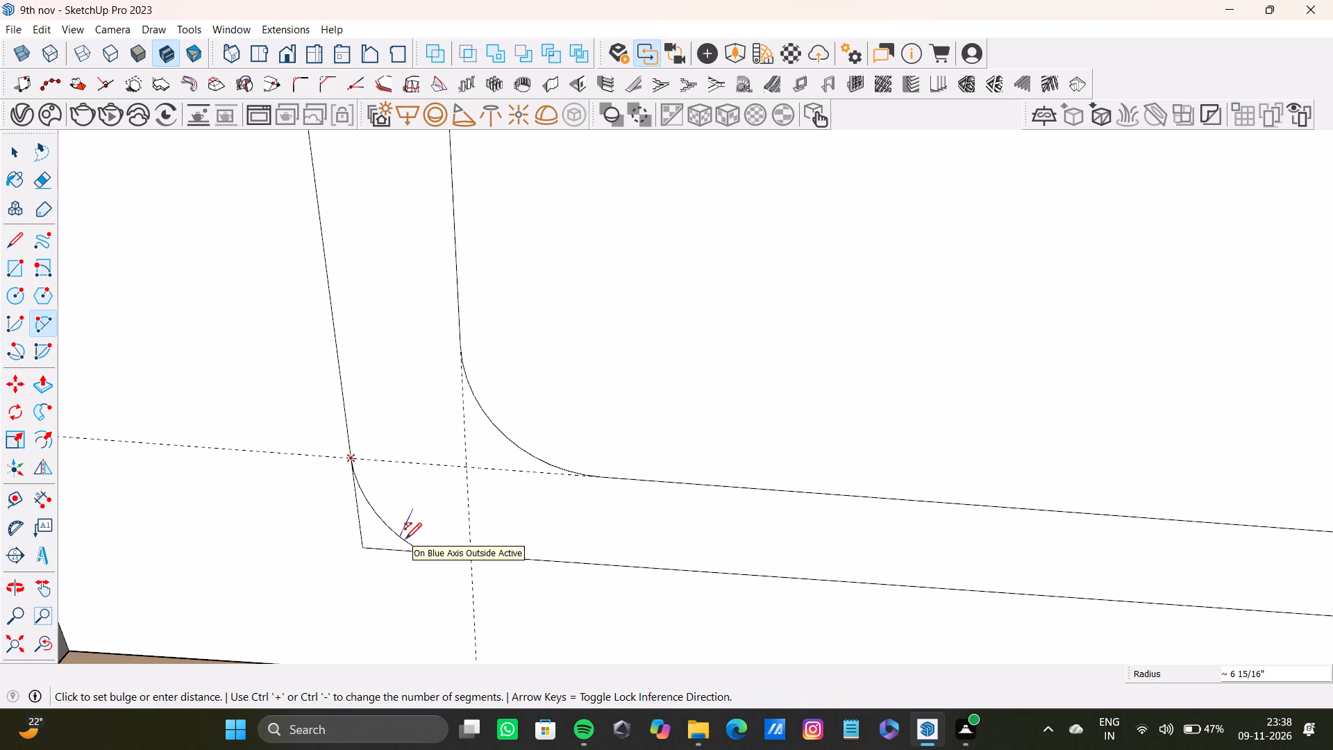
click(382, 519)
scroll(391, 471, down, 11)
shift+scroll(418, 367, up, 1)
shift+middle_drag(418, 365, 412, 596)
scroll(295, 165, up, 3)
click(299, 280)
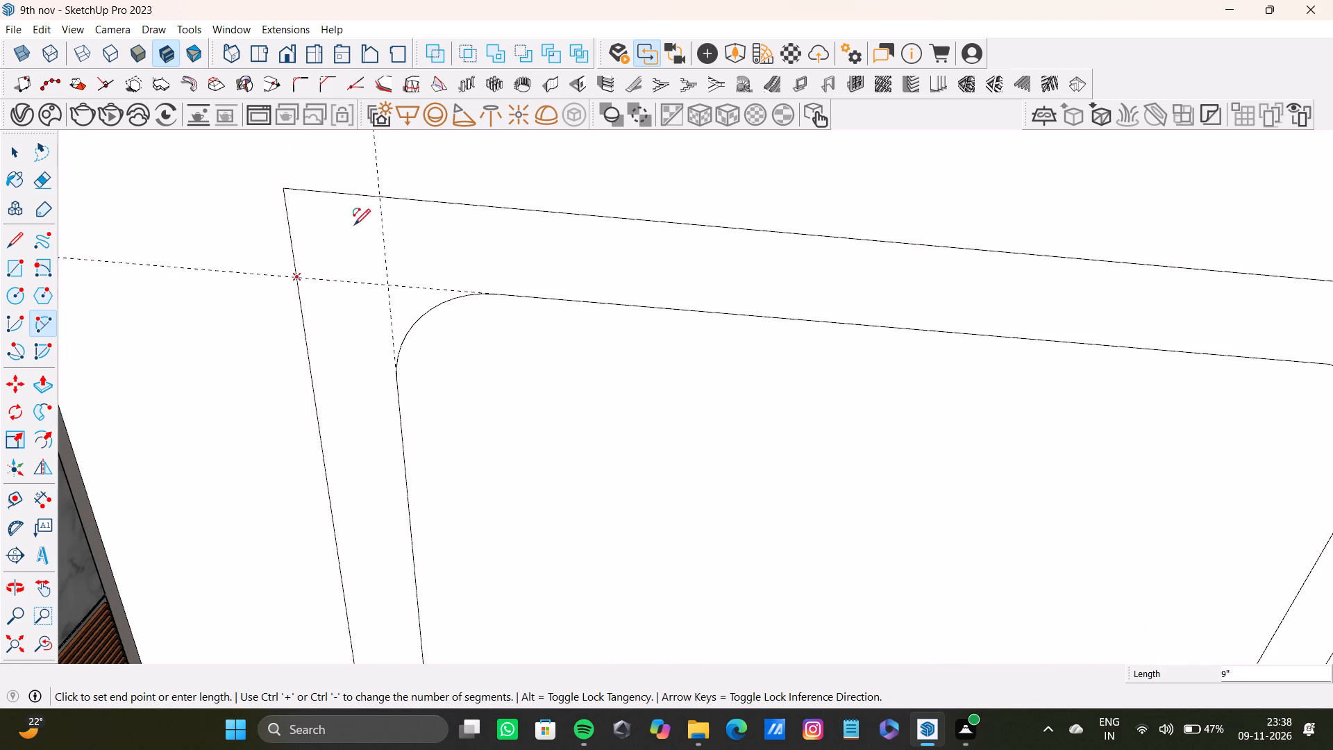
click(380, 194)
click(319, 211)
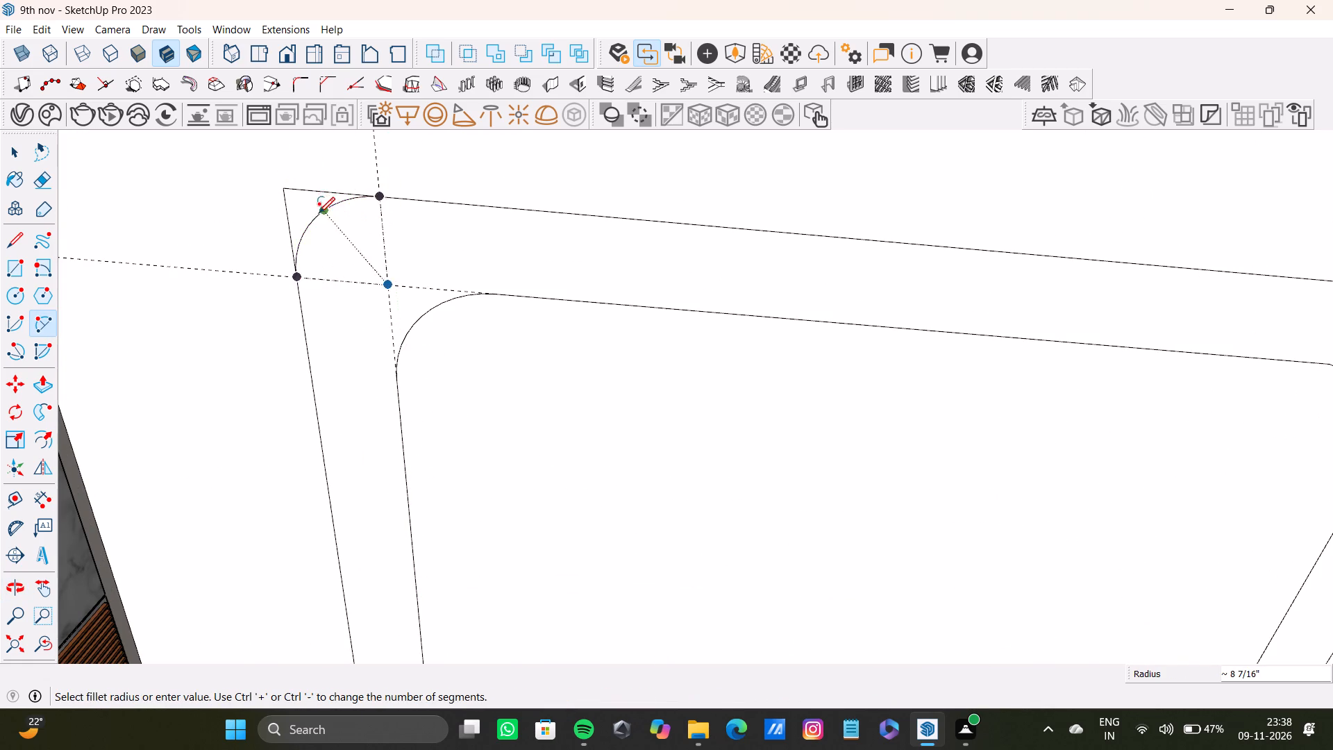
Draw arcs of about 8 7/16" radius across the outer ceiling rectangle's two slatted-wall corners, between the guide crossings on its edges.
scroll(457, 312, down, 14)
shift+middle_drag(679, 328, 485, 320)
scroll(791, 363, up, 7)
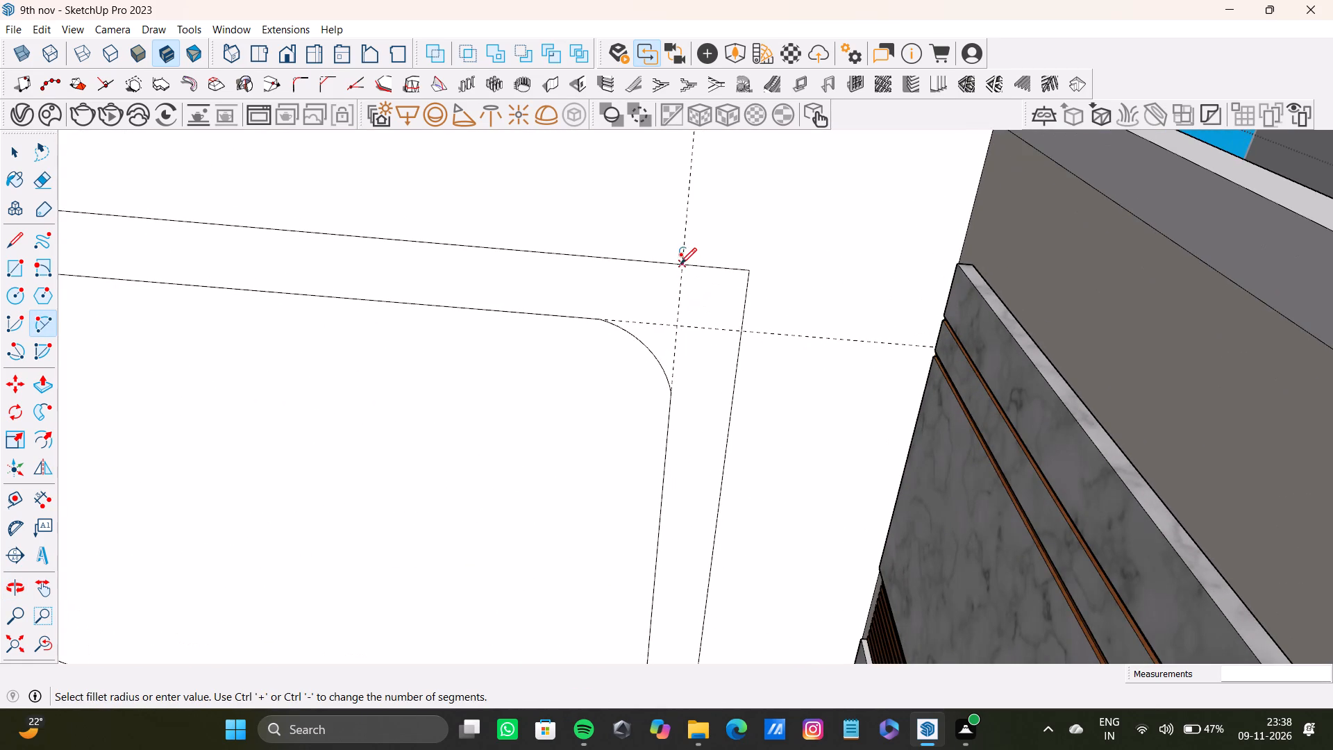
click(685, 265)
click(742, 326)
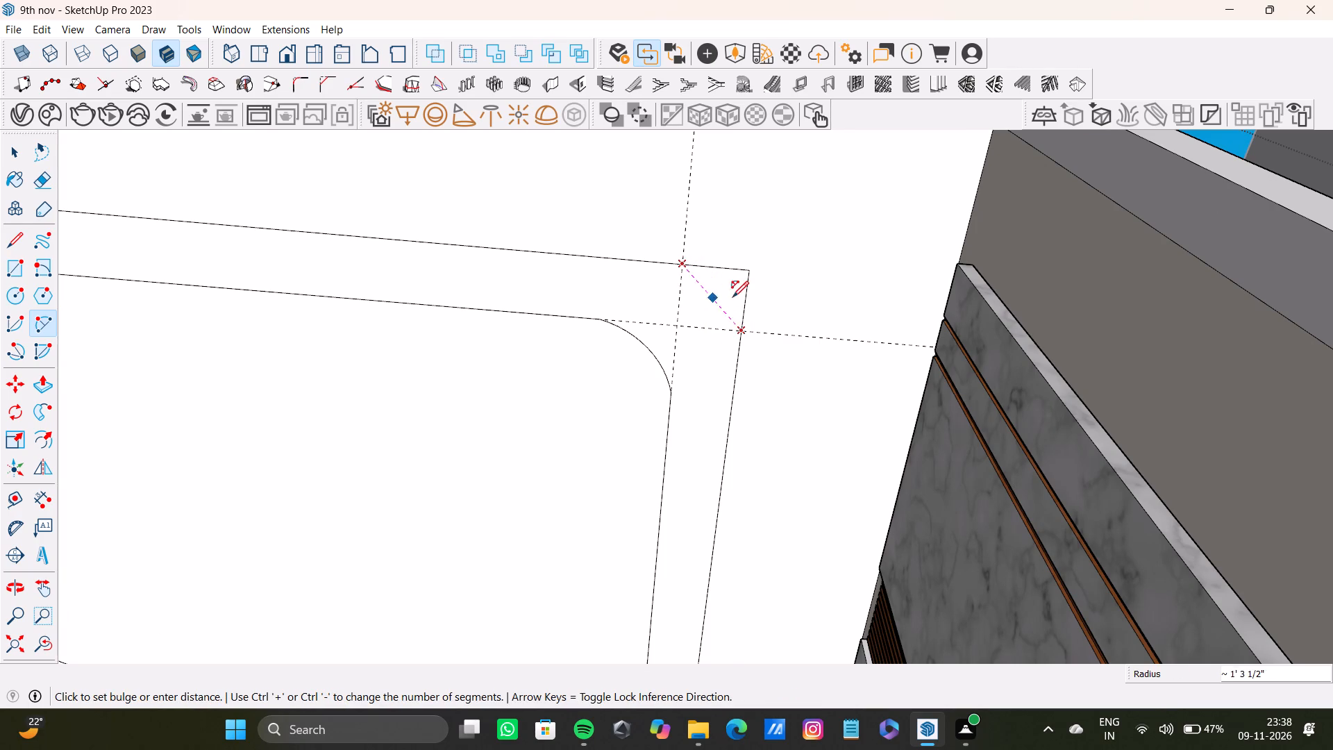
click(736, 295)
scroll(673, 347, down, 5)
shift+middle_drag(671, 387, 644, 242)
scroll(665, 519, up, 6)
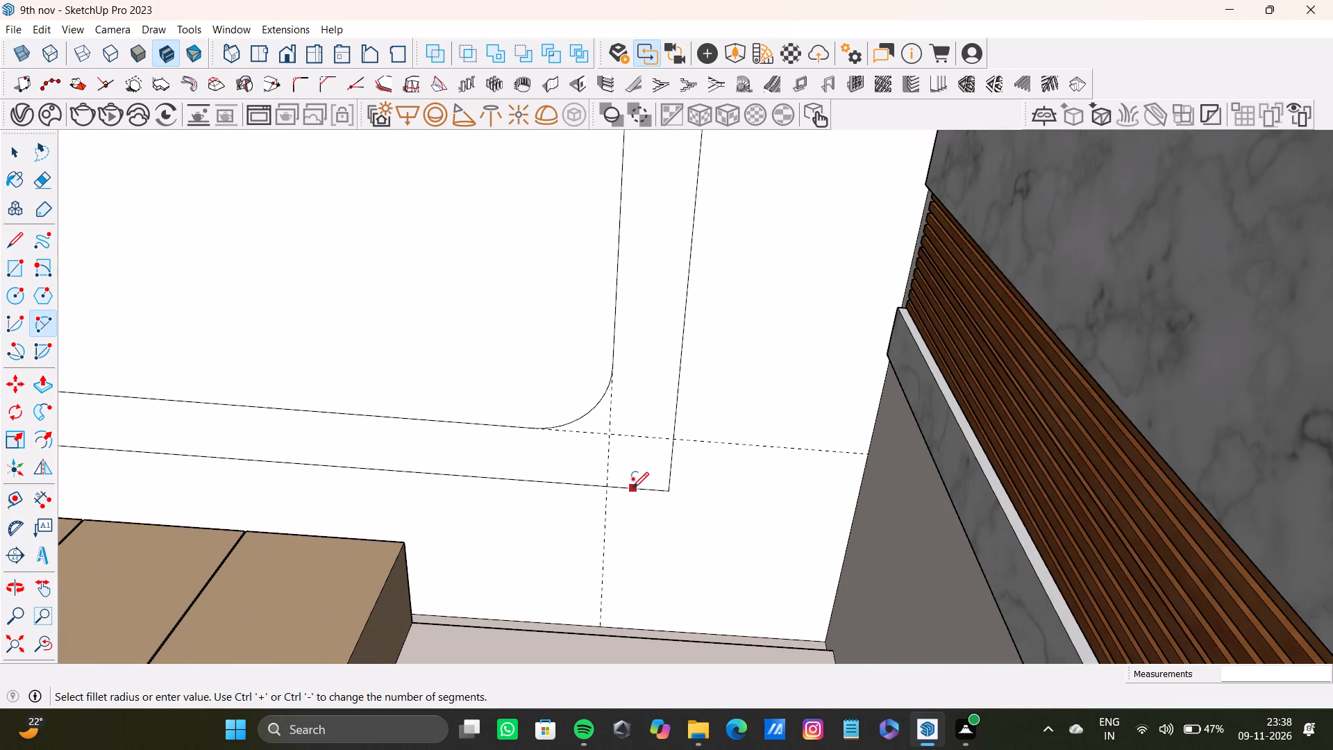
drag(608, 490, 615, 487)
click(670, 442)
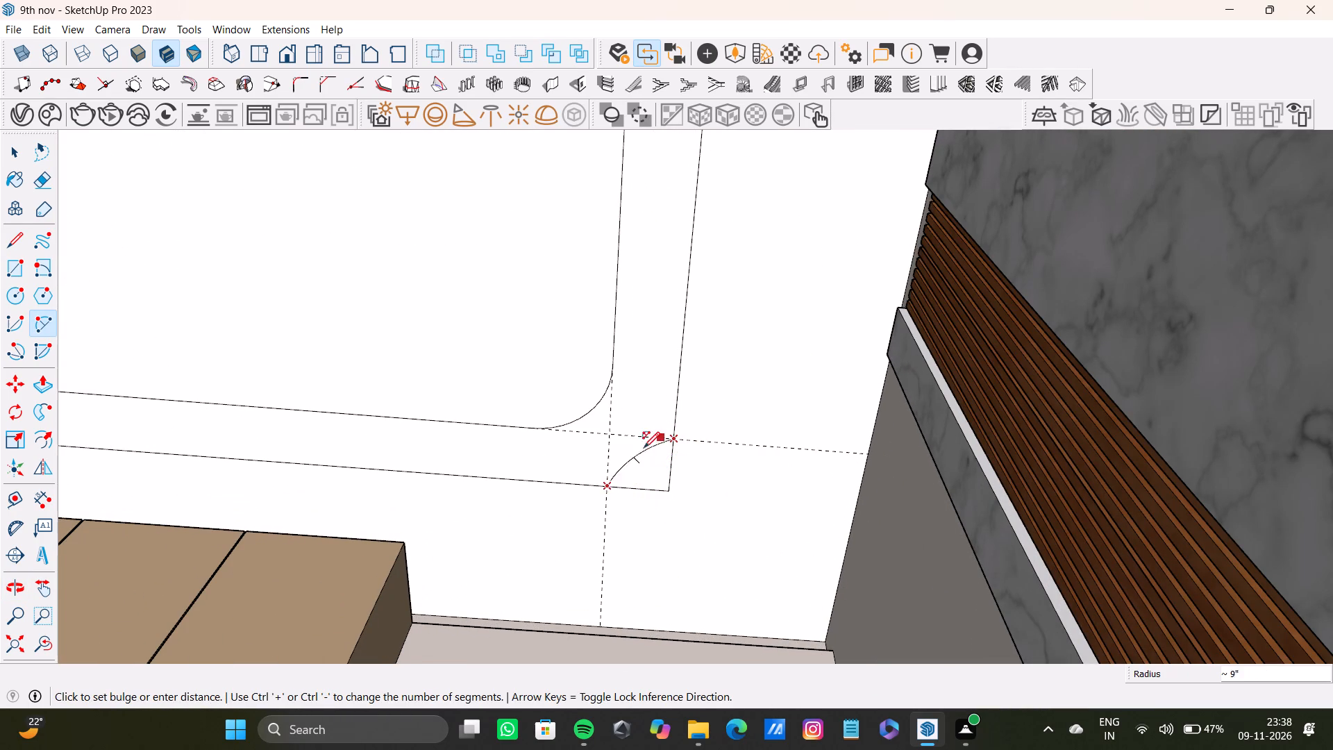
click(656, 477)
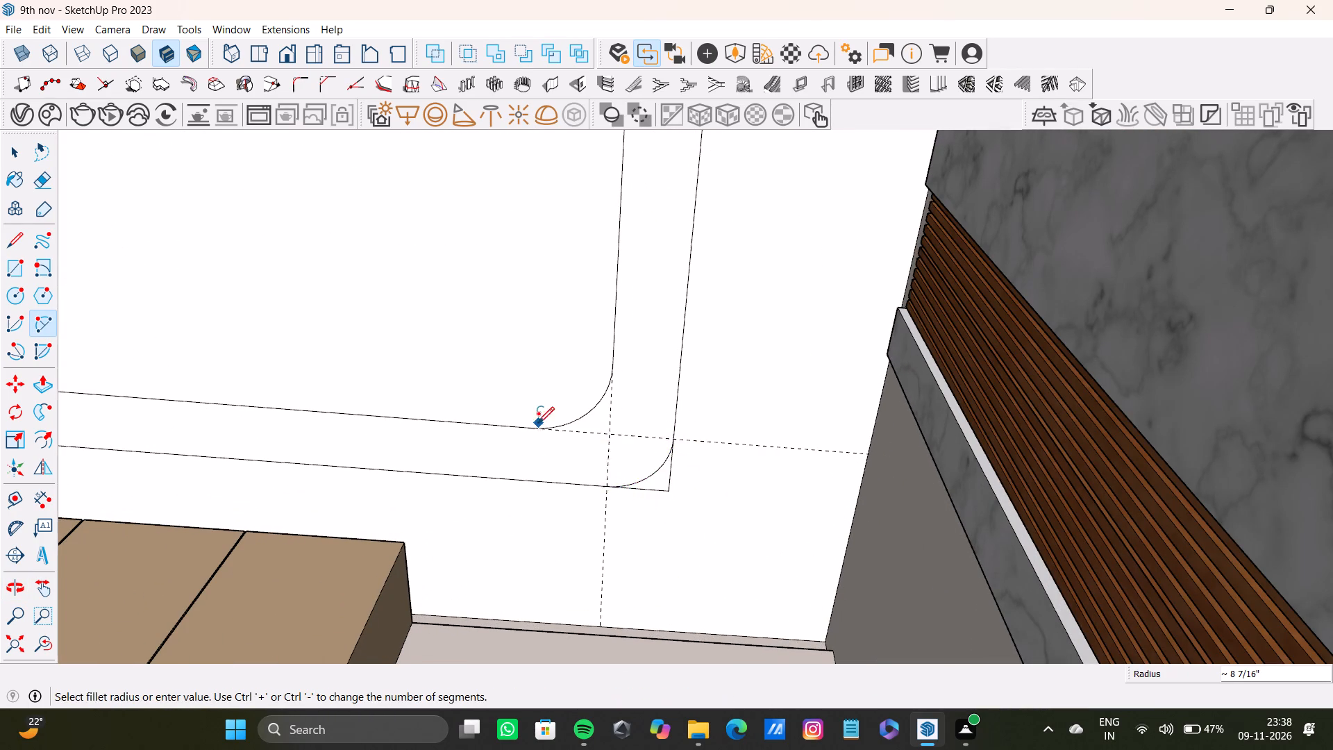
scroll(538, 423, down, 1)
key(space)
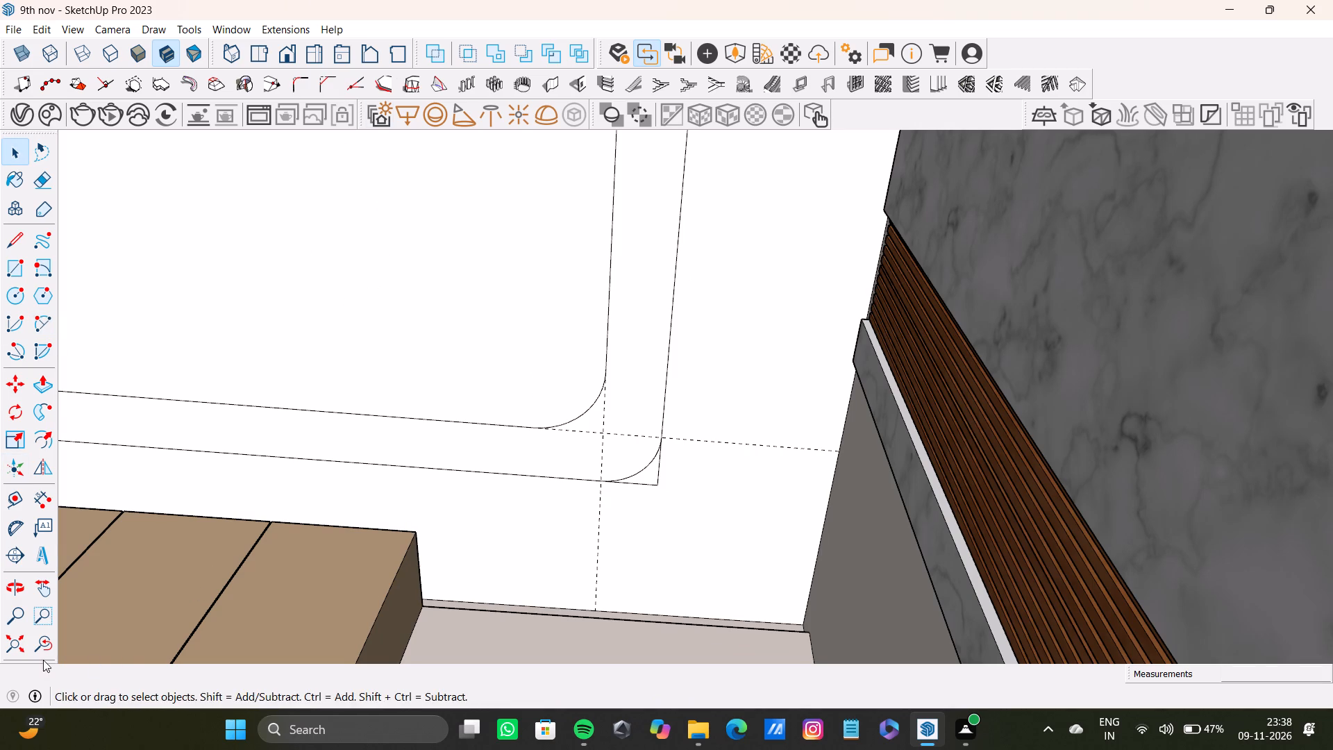
click(26, 633)
scroll(489, 350, up, 13)
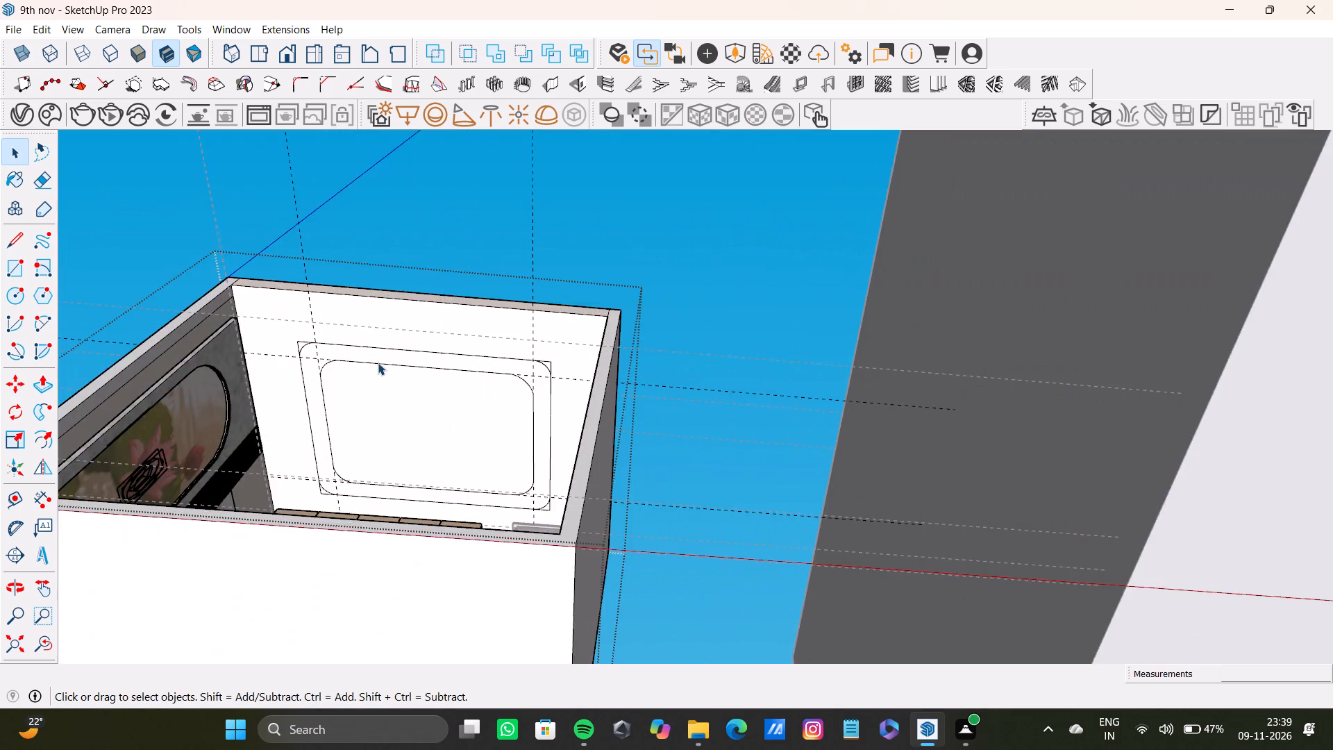
Delete the leftover square-corner segments outside the arcs at all four corners of the outer ceiling outline.
scroll(378, 362, up, 7)
shift+middle_drag(290, 392, 387, 389)
scroll(347, 343, up, 14)
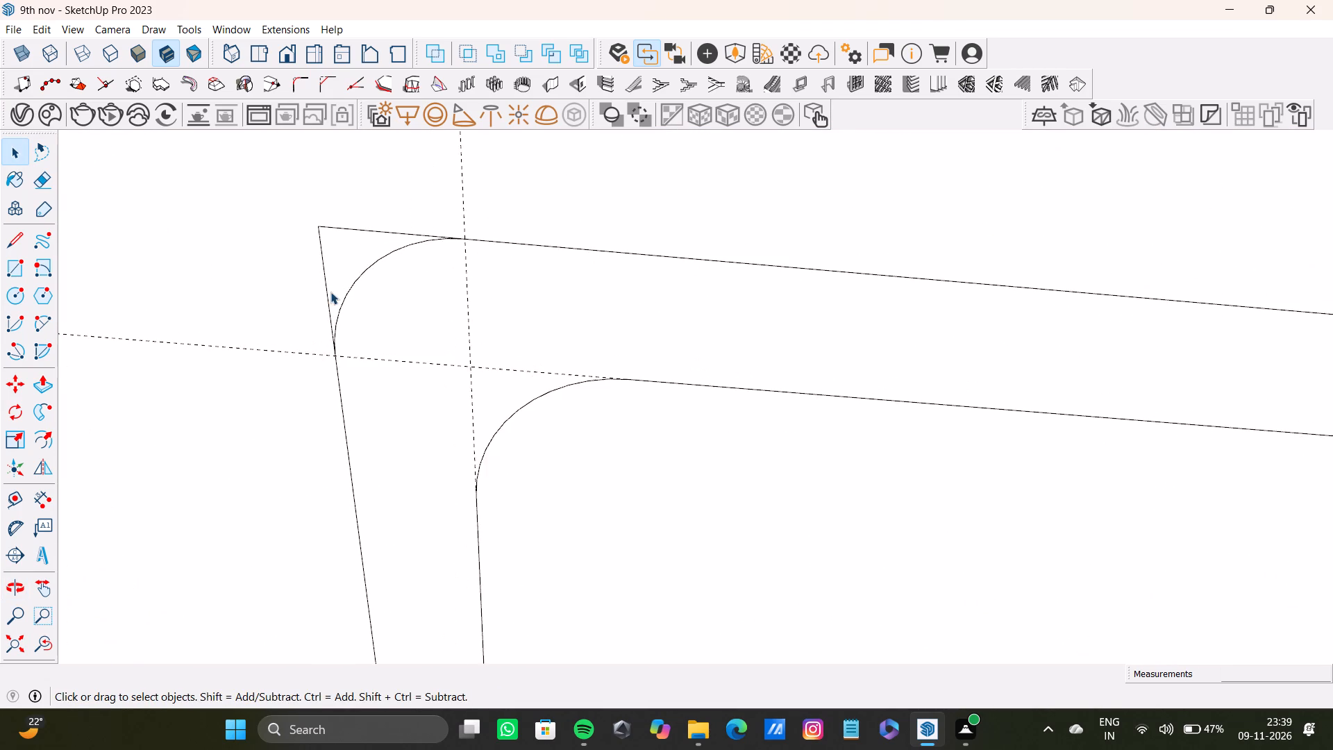
click(326, 297)
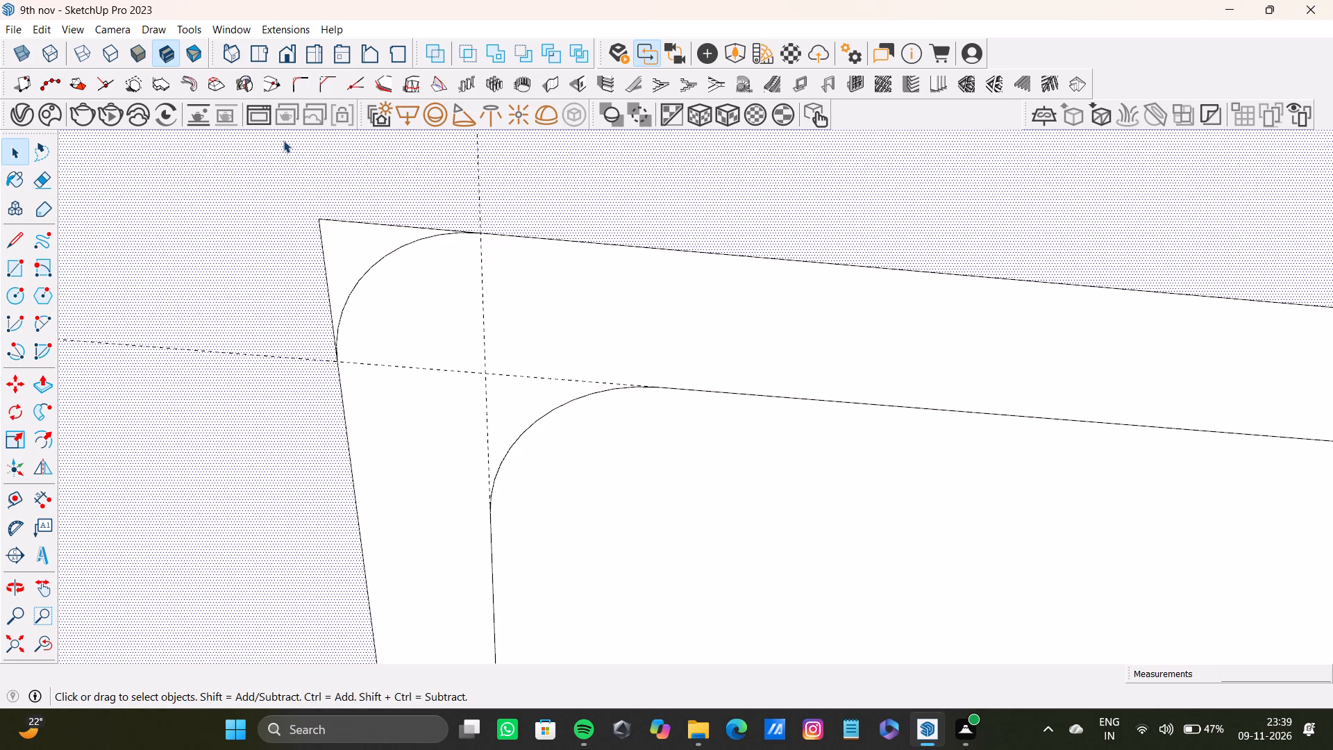
click(326, 283)
shift+click(359, 219)
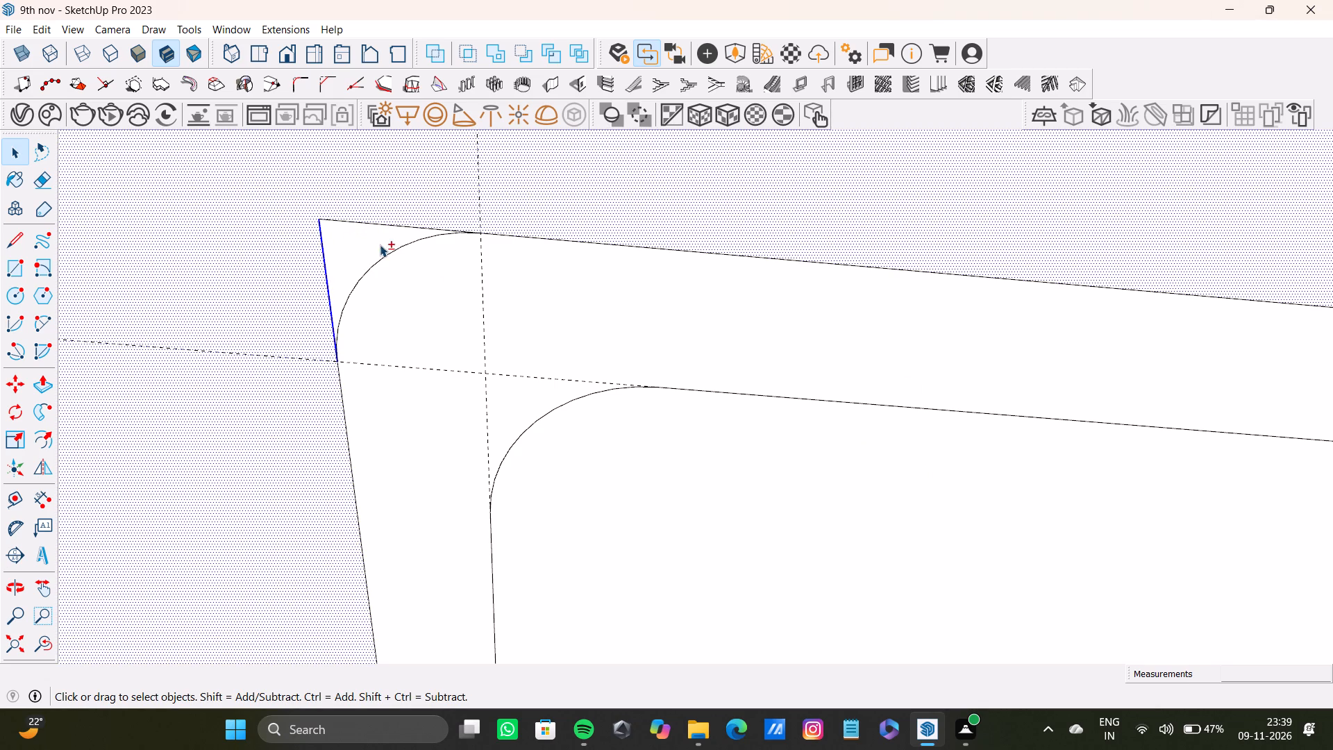
shift+click(387, 226)
shift+scroll(458, 290, down, 10)
shift+click(476, 209)
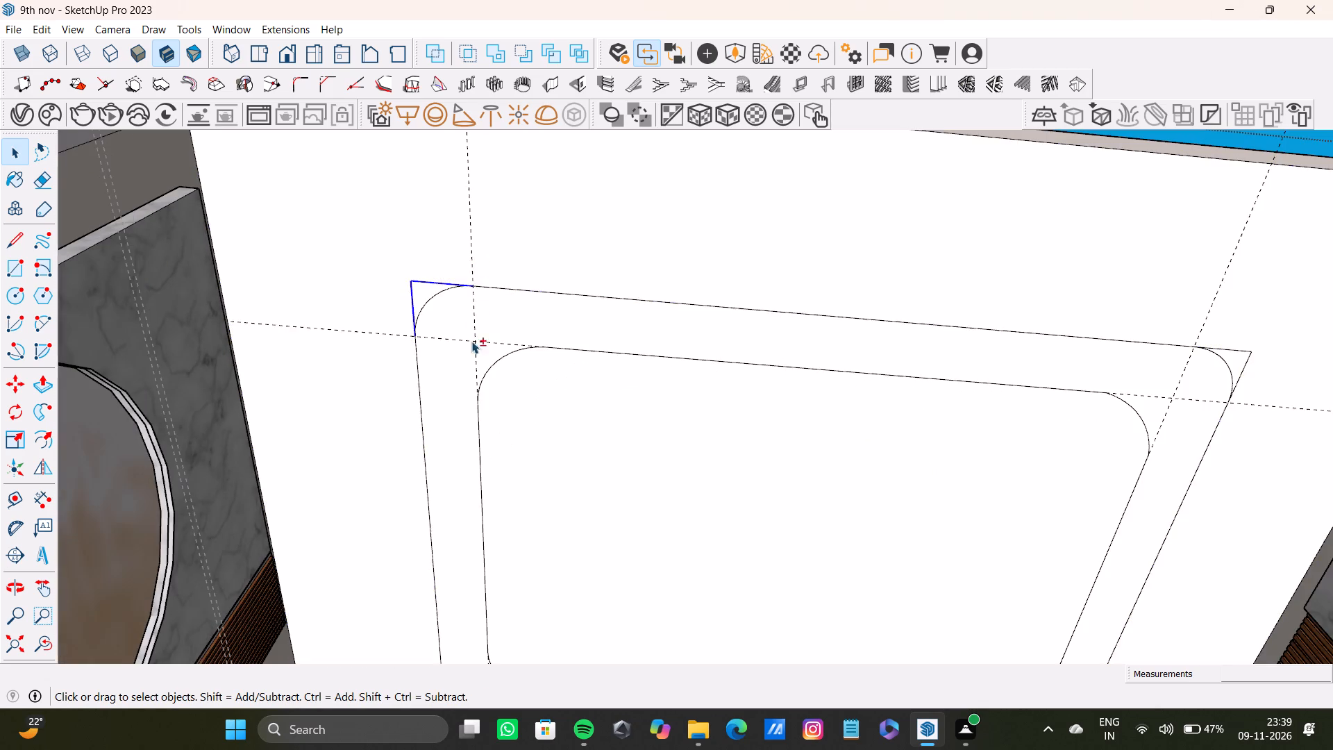
shift+scroll(479, 428, up, 5)
shift+scroll(458, 416, down, 10)
shift+scroll(448, 558, up, 2)
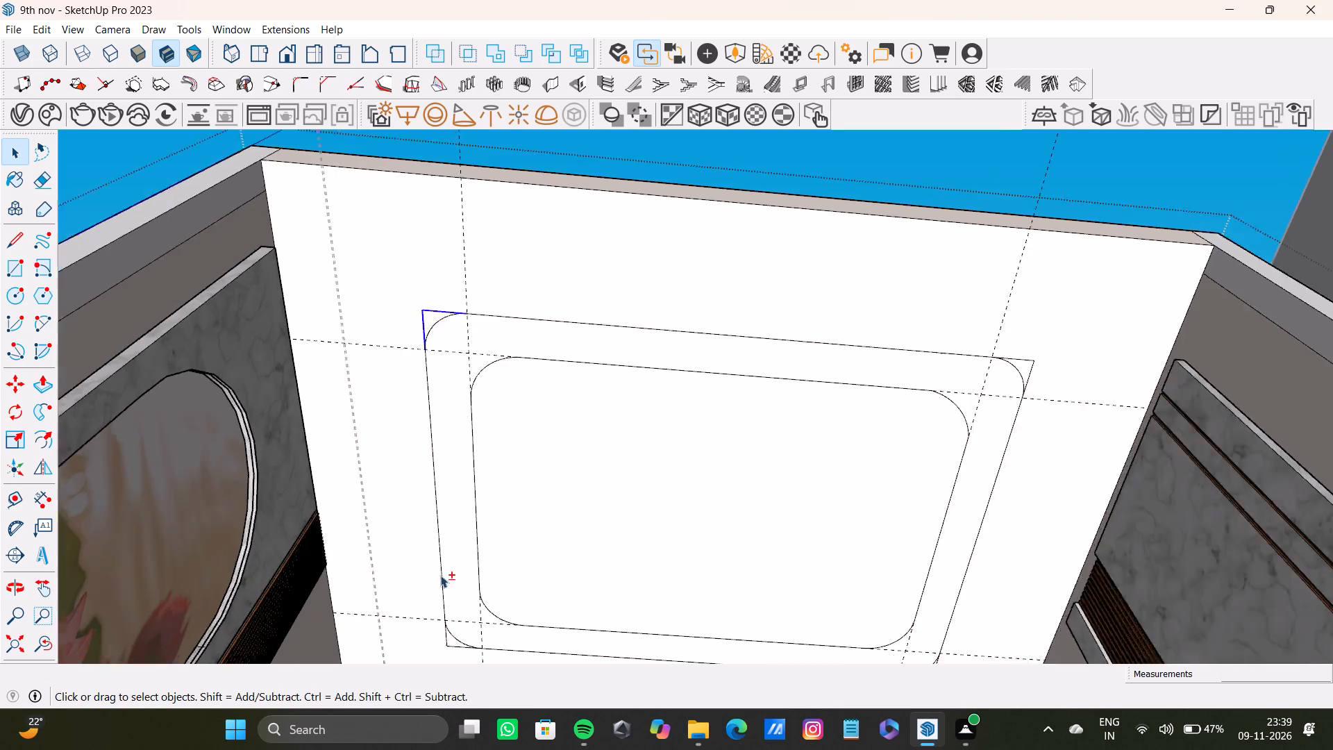
shift+scroll(440, 575, up, 2)
shift+middle_drag(456, 585, 446, 429)
shift+scroll(446, 609, up, 8)
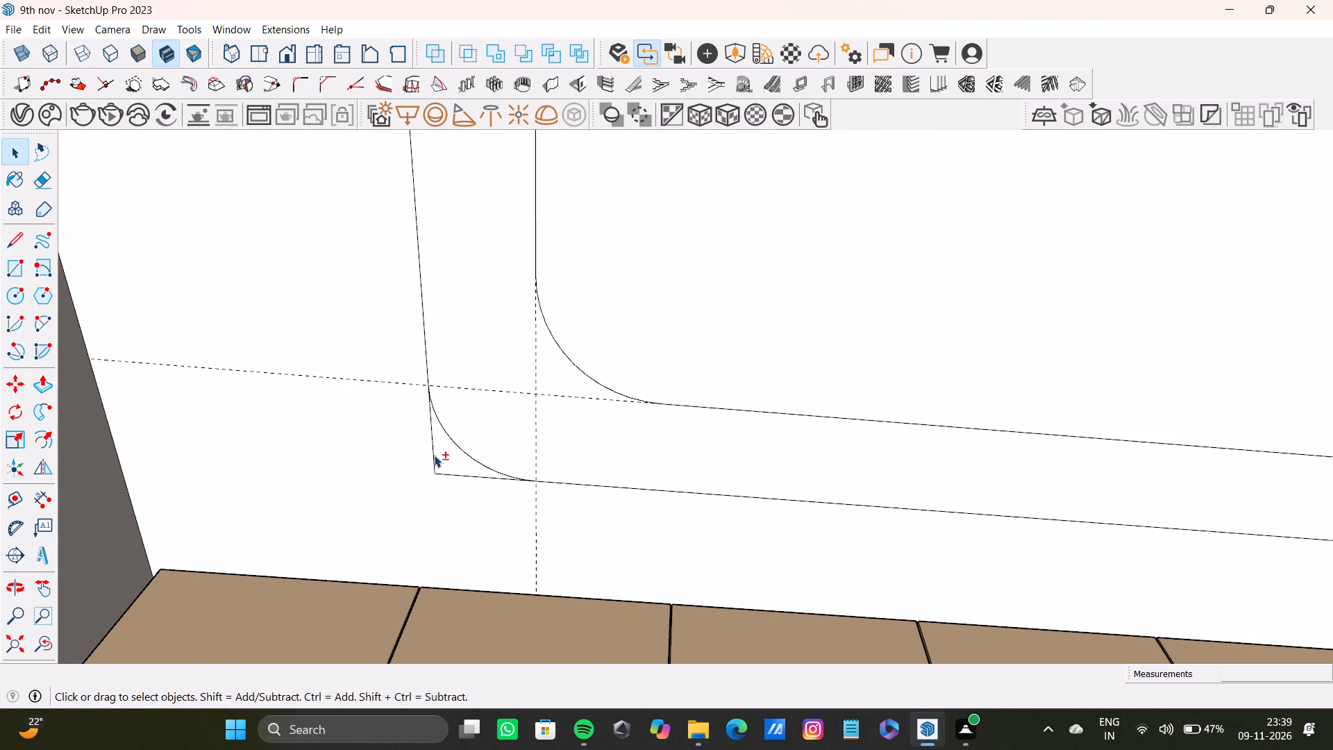
shift+click(432, 455)
shift+click(486, 478)
shift+scroll(486, 477, down, 13)
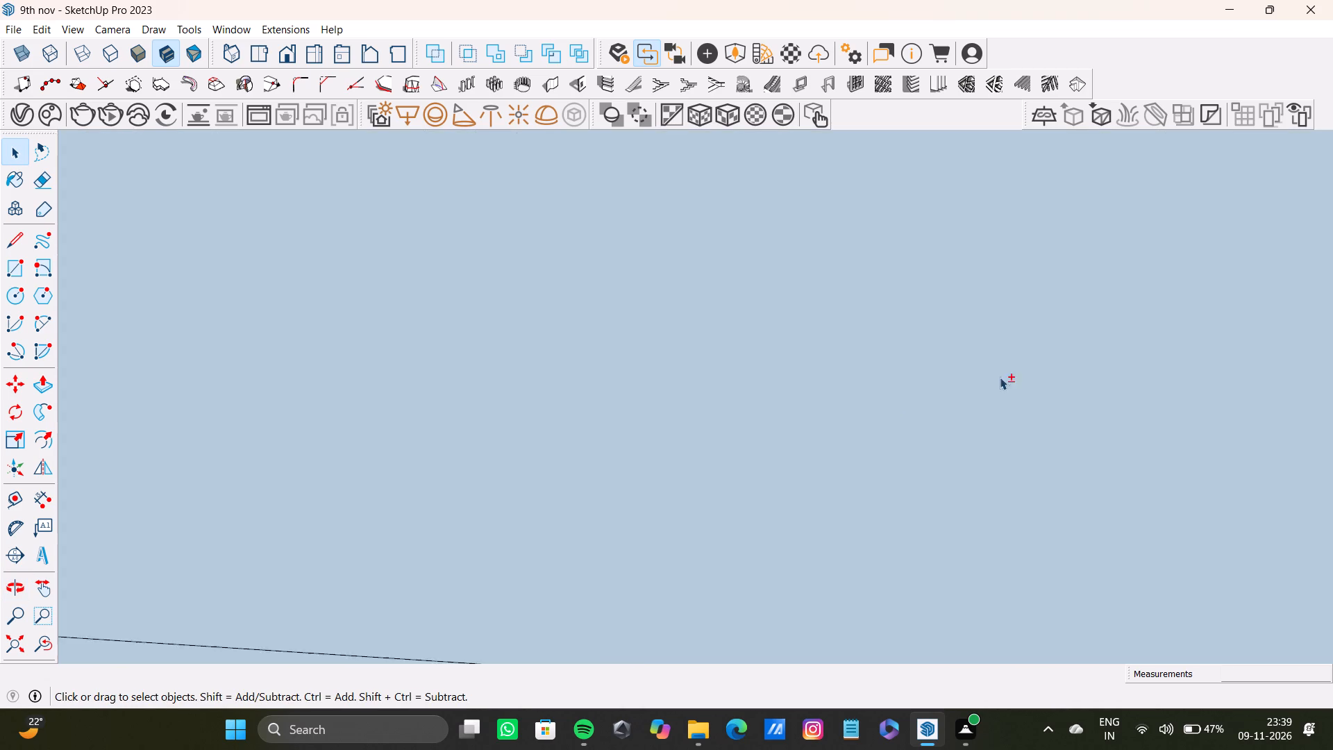
shift+middle_drag(1000, 377, 803, 405)
shift+click(33, 635)
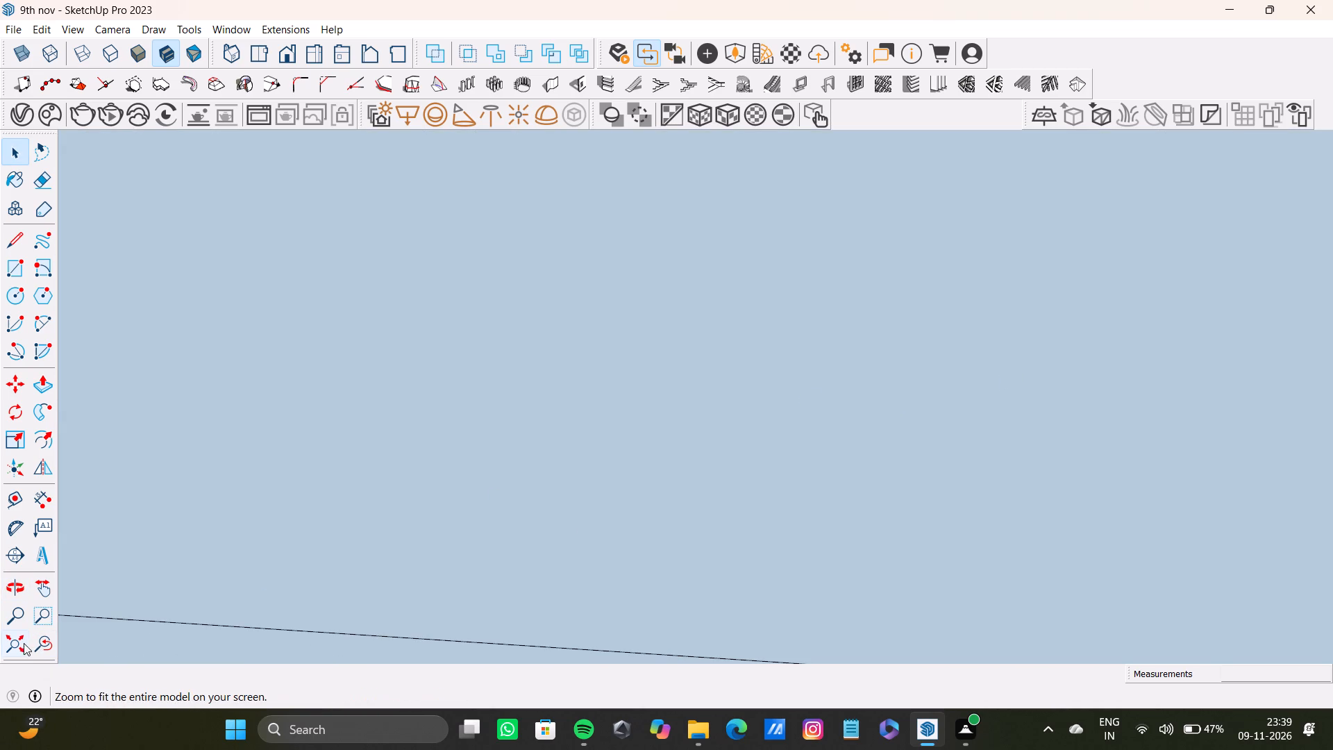
shift+click(28, 648)
shift+scroll(125, 488, up, 4)
shift+scroll(325, 399, up, 1)
shift+middle_drag(325, 399, 341, 749)
shift+scroll(567, 617, up, 5)
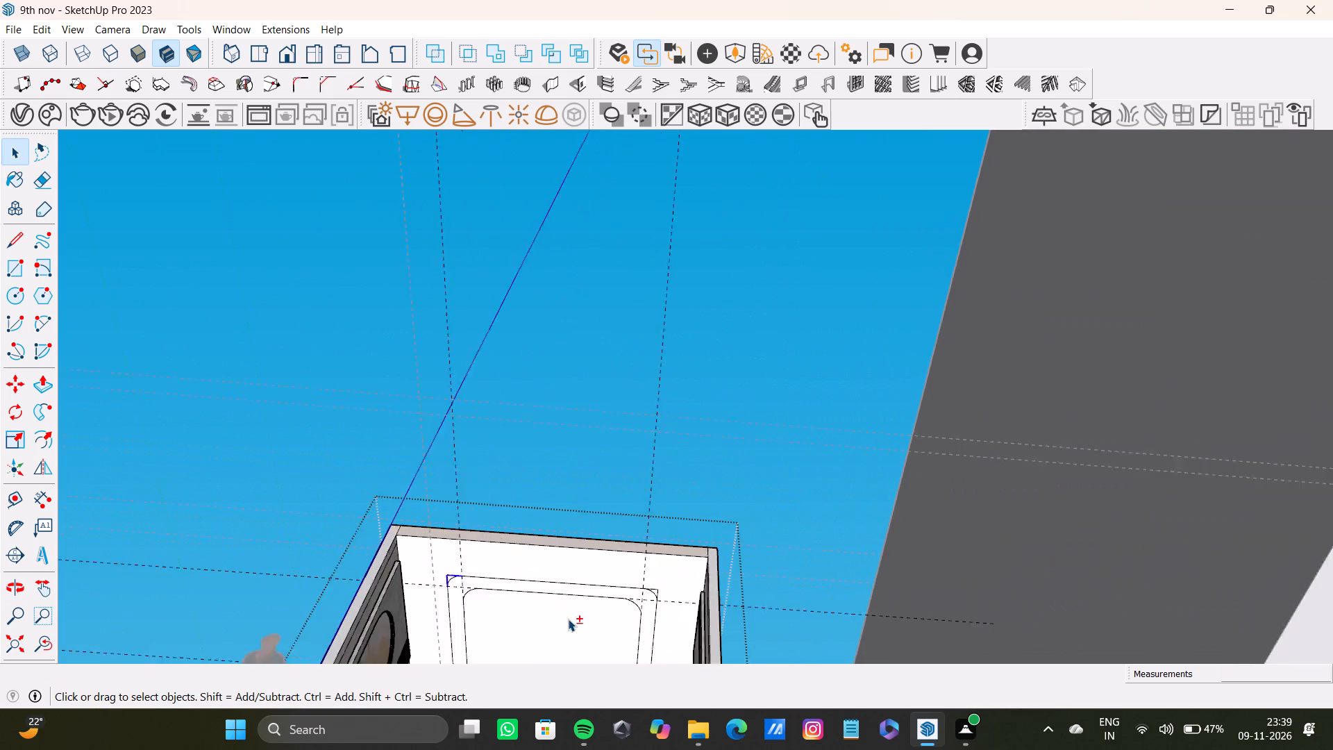
shift+scroll(568, 619, up, 13)
shift+scroll(748, 560, up, 4)
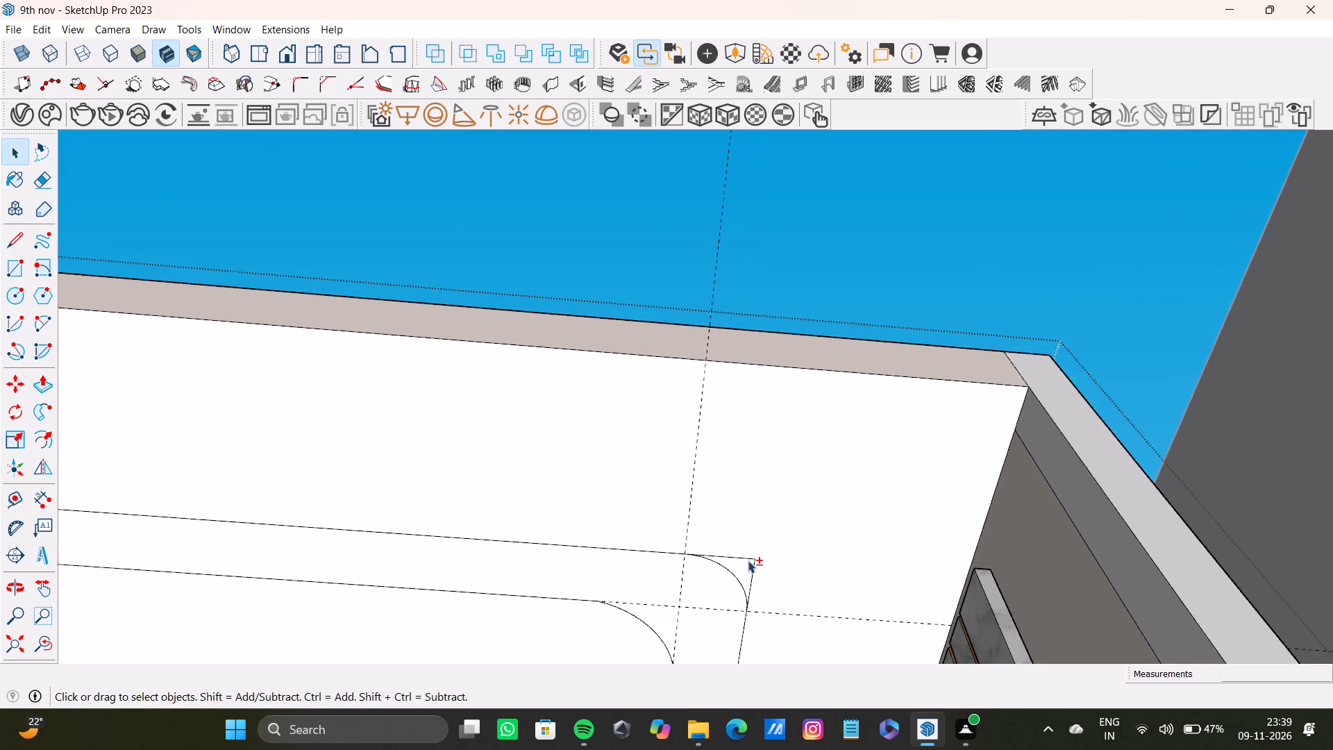
shift+scroll(748, 560, up, 10)
shift+click(746, 556)
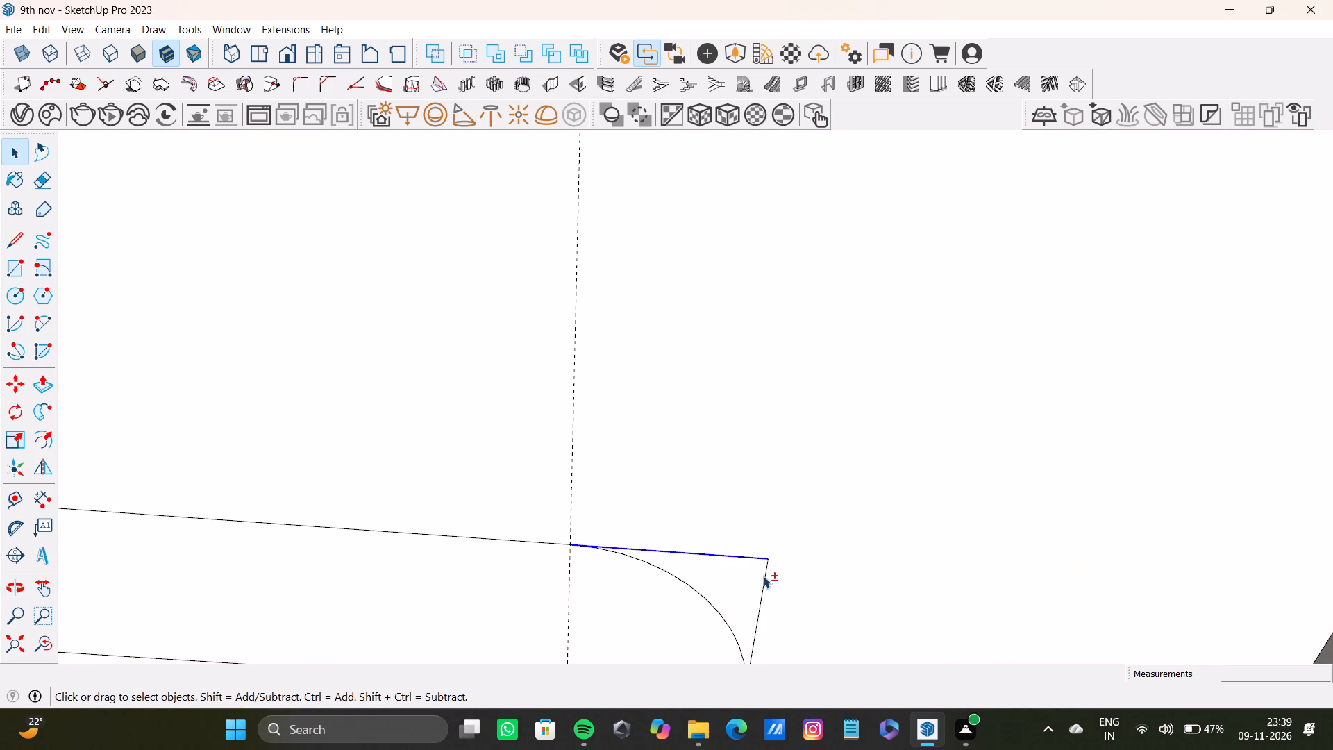
shift+click(763, 577)
shift+scroll(760, 579, down, 9)
shift+middle_drag(753, 581, 701, 459)
shift+scroll(739, 566, down, 4)
shift+middle_drag(740, 608, 689, 429)
shift+middle_drag(678, 455, 676, 477)
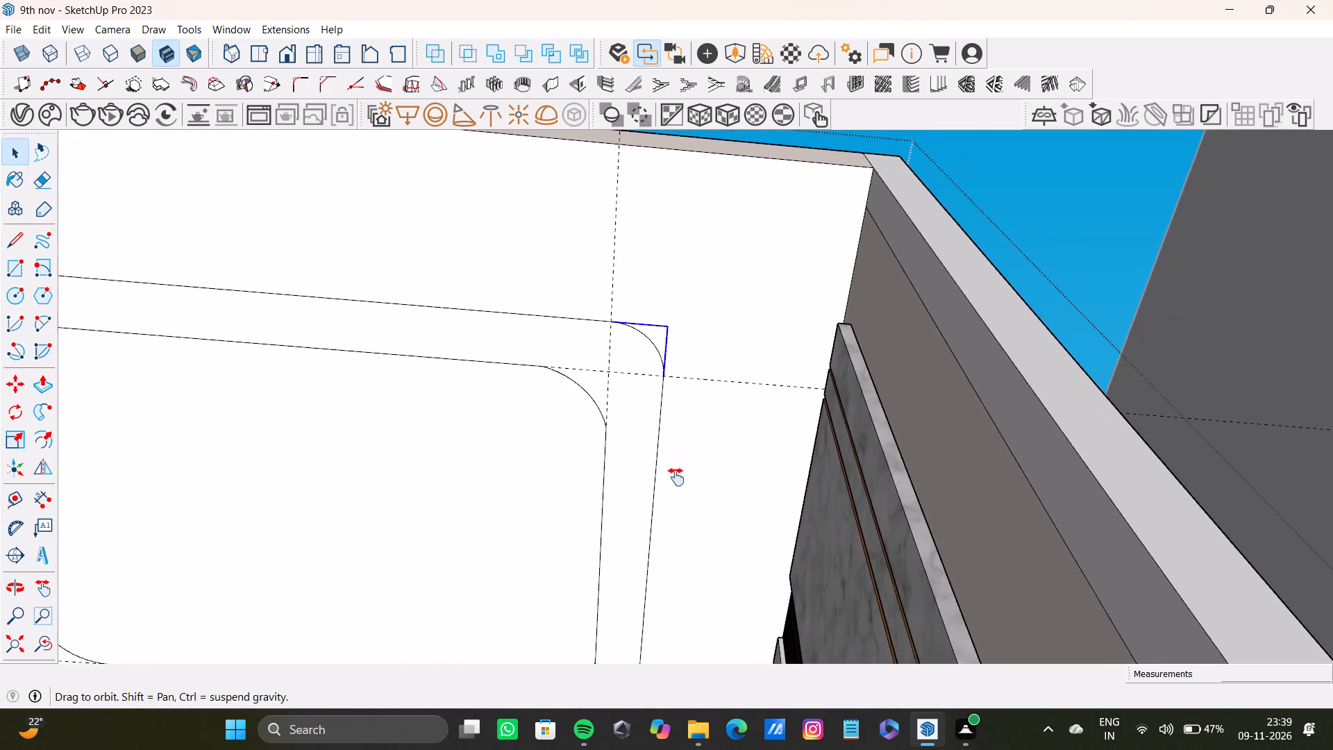
shift+middle_drag(676, 477, 687, 363)
shift+scroll(635, 519, up, 4)
shift+middle_drag(623, 549, 624, 239)
shift+scroll(655, 365, up, 8)
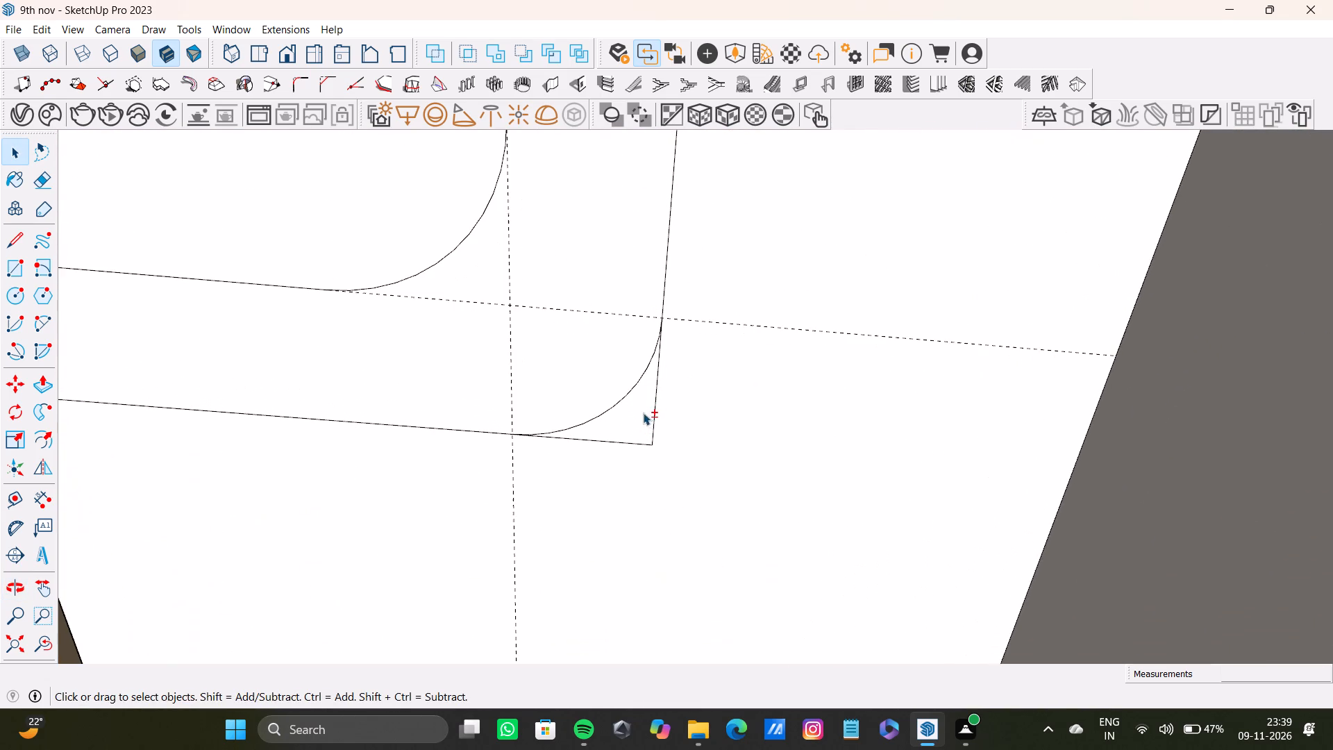
shift+click(653, 424)
shift+click(639, 442)
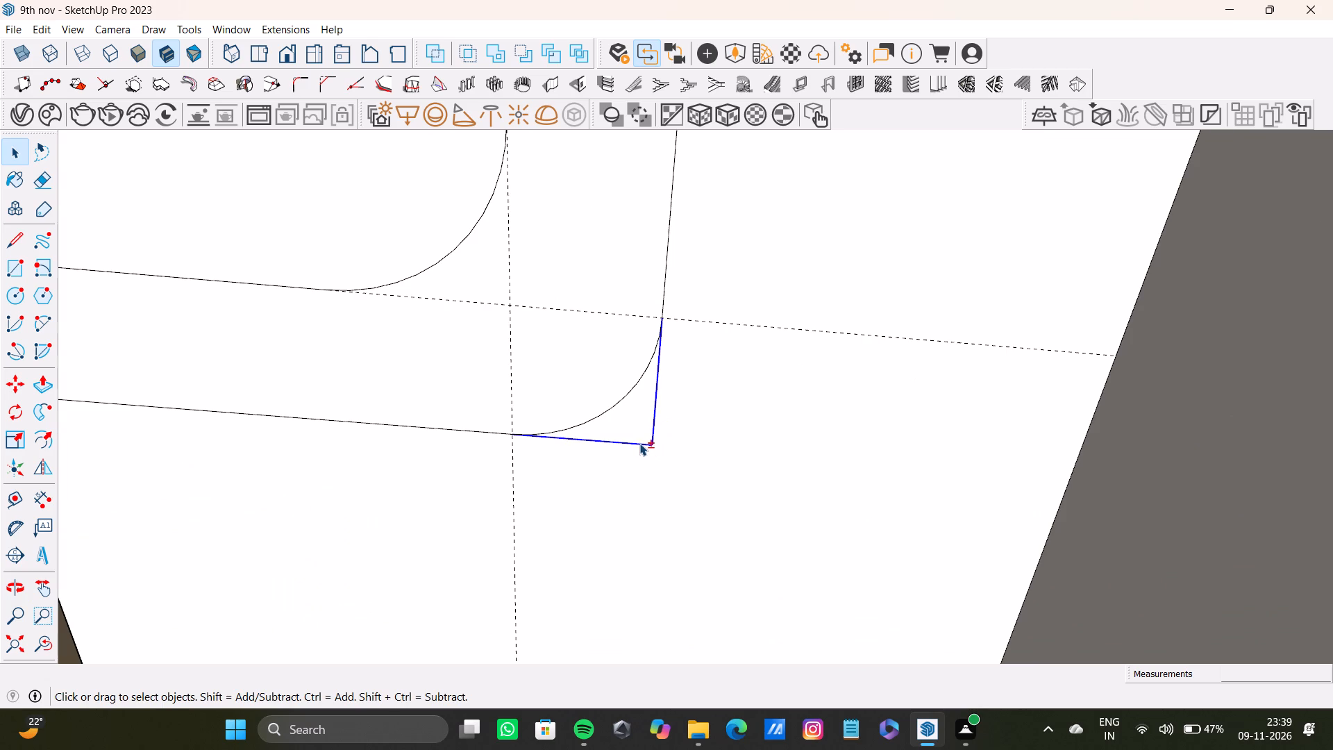
key(shift+Delete)
key(space)
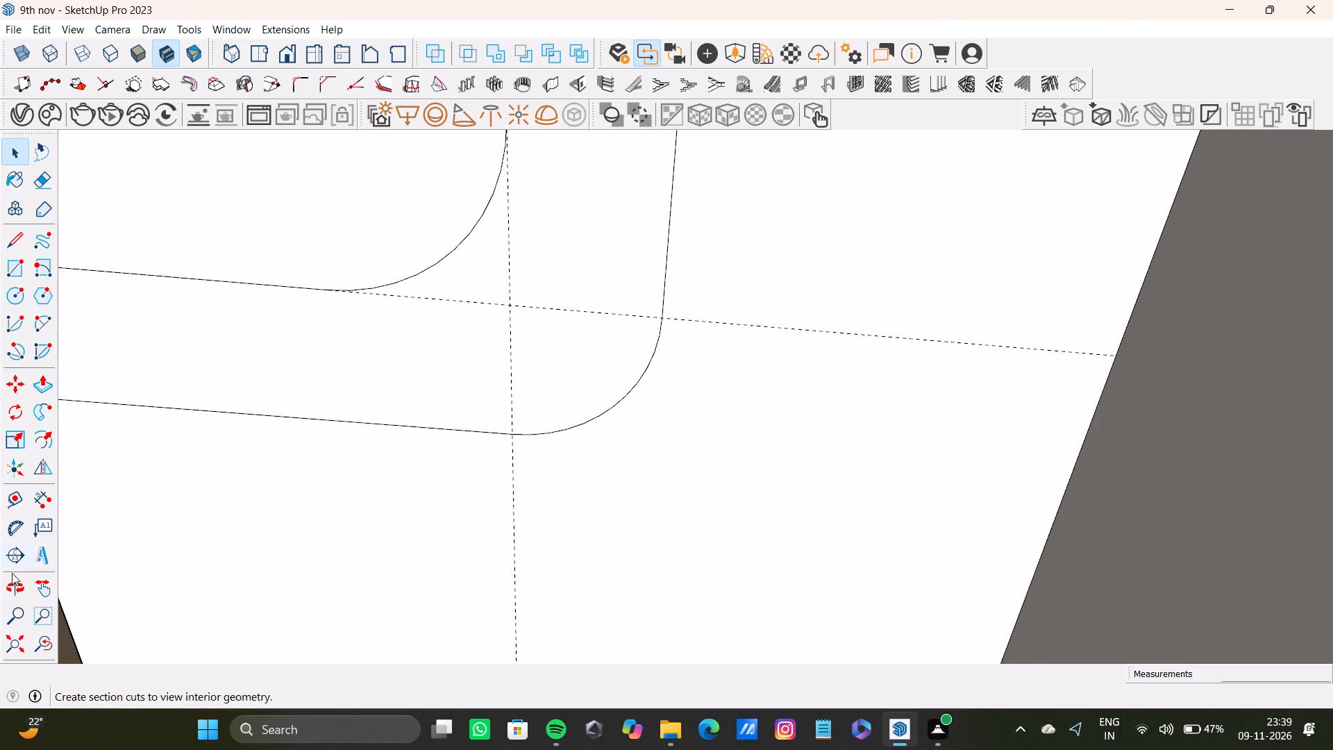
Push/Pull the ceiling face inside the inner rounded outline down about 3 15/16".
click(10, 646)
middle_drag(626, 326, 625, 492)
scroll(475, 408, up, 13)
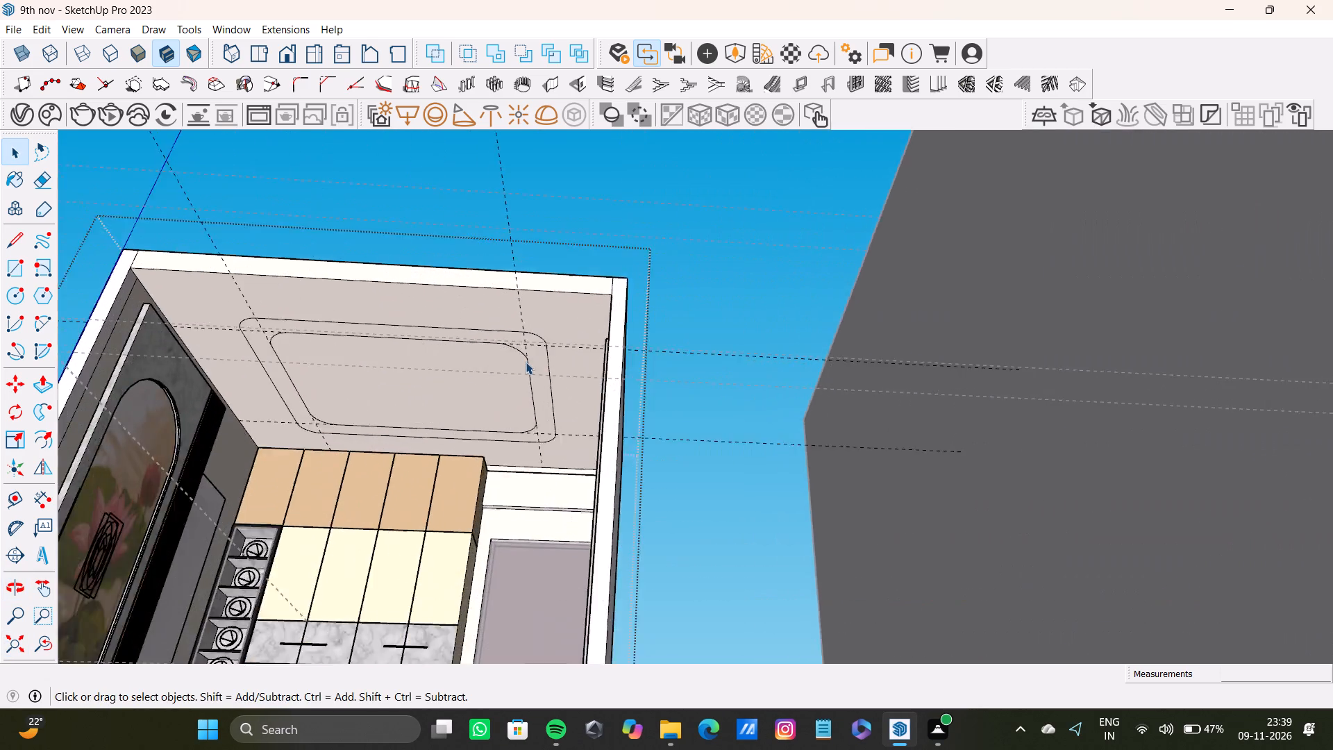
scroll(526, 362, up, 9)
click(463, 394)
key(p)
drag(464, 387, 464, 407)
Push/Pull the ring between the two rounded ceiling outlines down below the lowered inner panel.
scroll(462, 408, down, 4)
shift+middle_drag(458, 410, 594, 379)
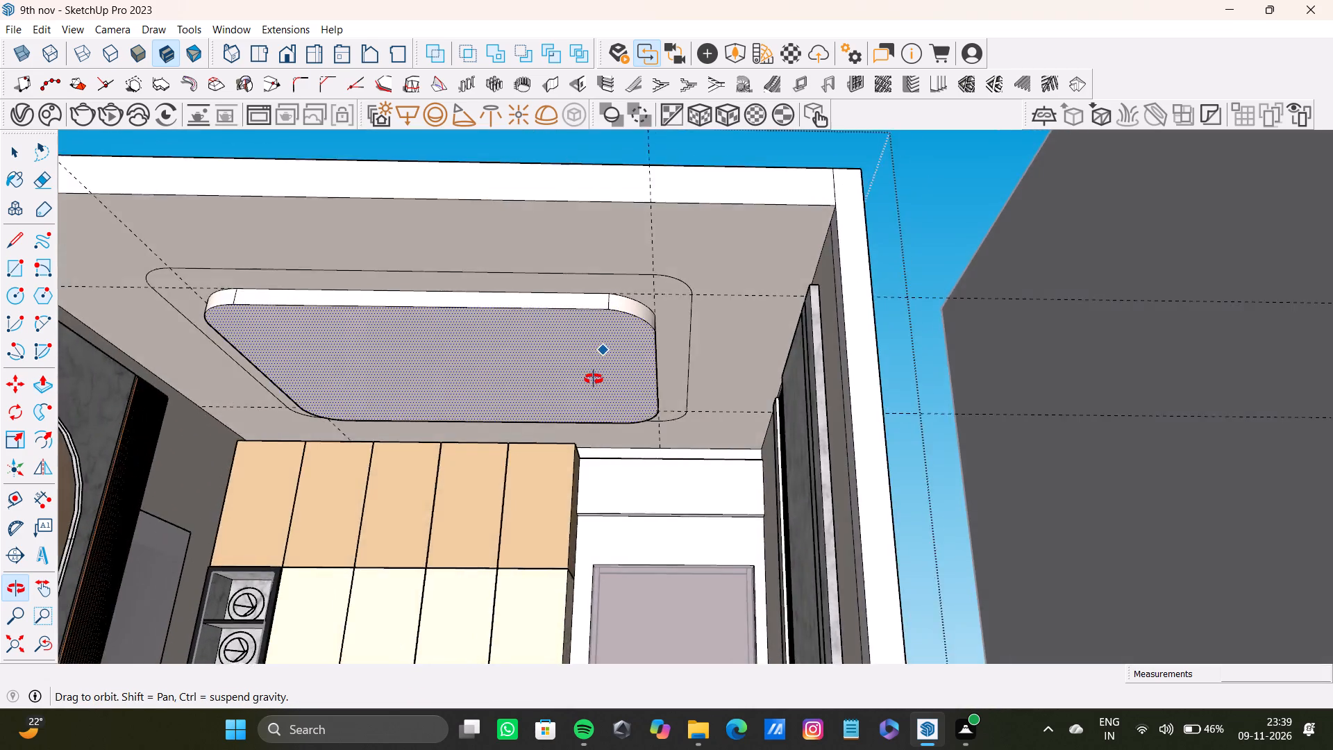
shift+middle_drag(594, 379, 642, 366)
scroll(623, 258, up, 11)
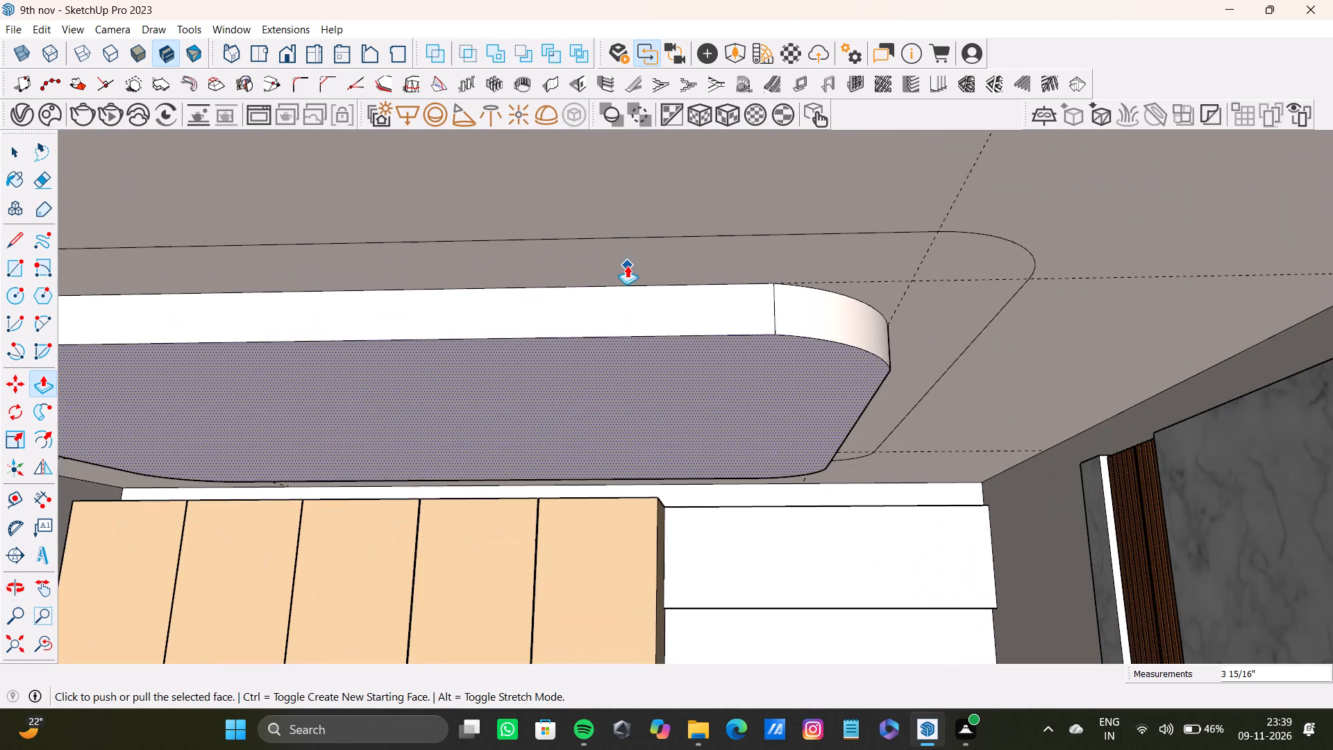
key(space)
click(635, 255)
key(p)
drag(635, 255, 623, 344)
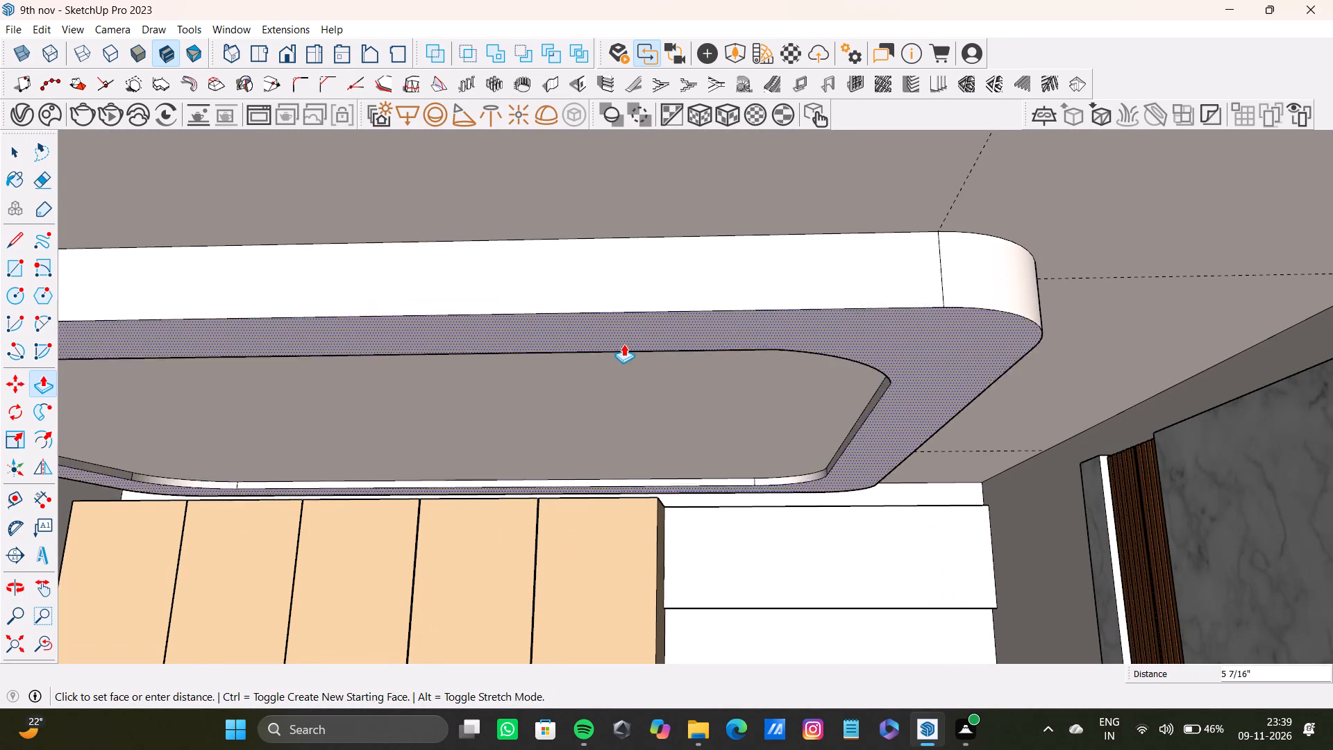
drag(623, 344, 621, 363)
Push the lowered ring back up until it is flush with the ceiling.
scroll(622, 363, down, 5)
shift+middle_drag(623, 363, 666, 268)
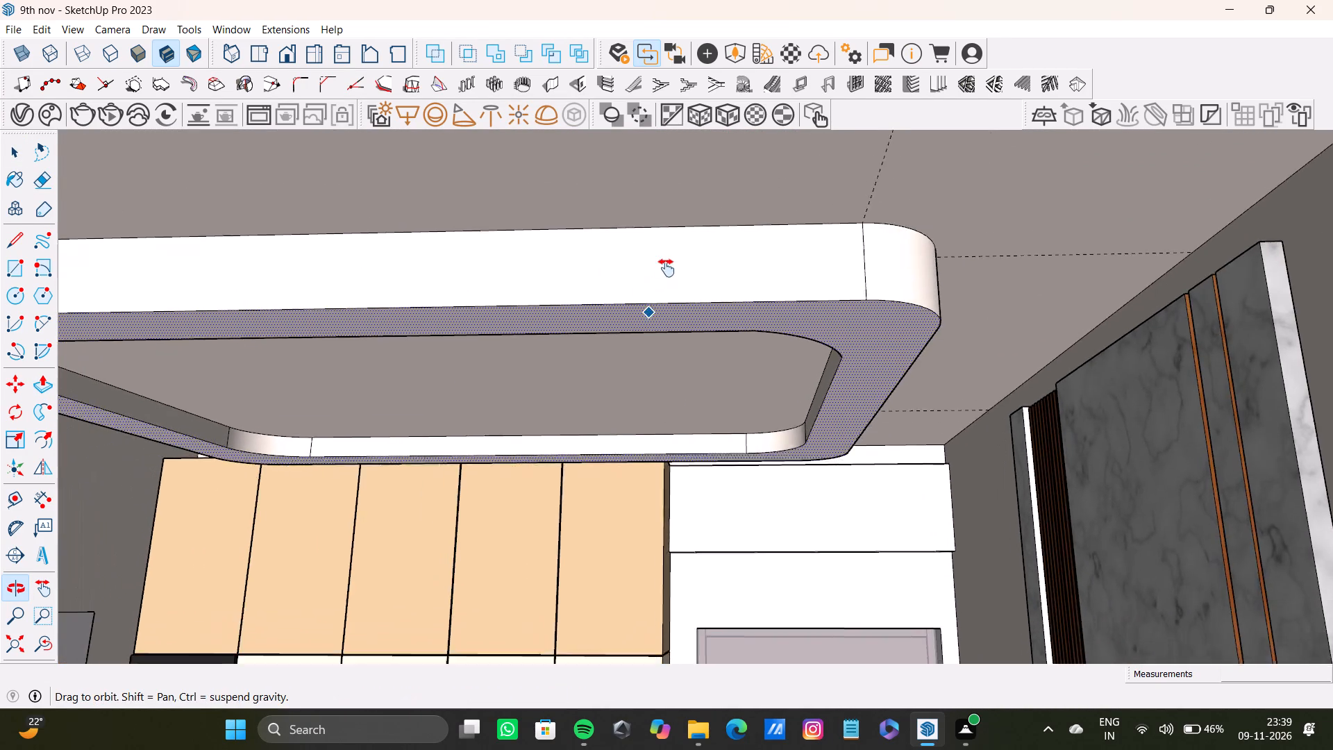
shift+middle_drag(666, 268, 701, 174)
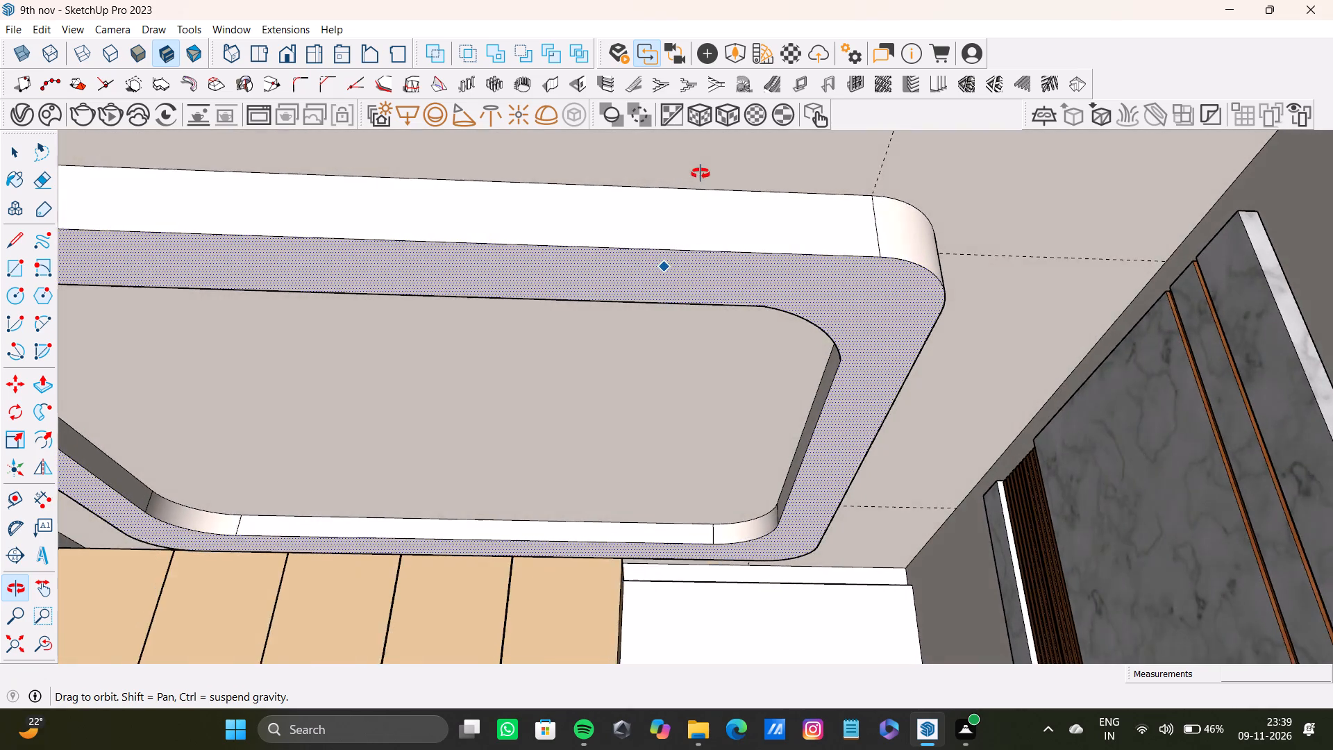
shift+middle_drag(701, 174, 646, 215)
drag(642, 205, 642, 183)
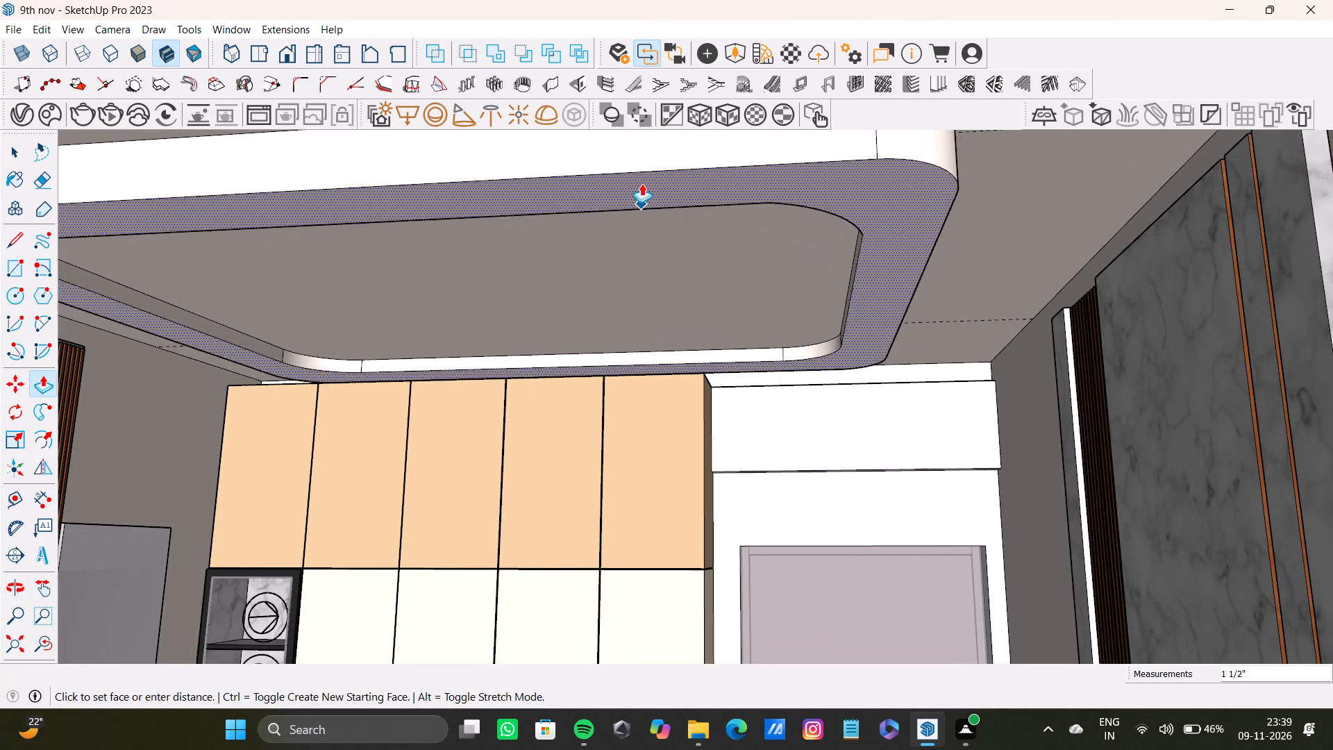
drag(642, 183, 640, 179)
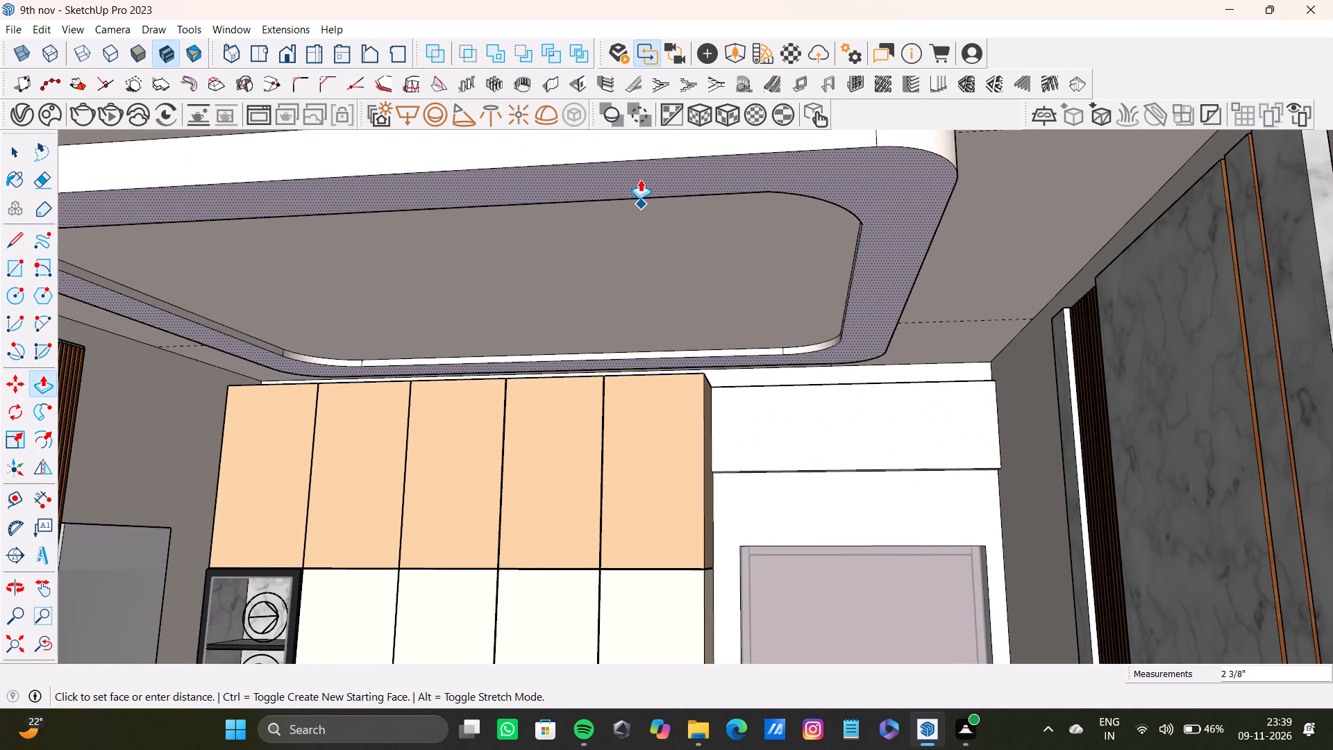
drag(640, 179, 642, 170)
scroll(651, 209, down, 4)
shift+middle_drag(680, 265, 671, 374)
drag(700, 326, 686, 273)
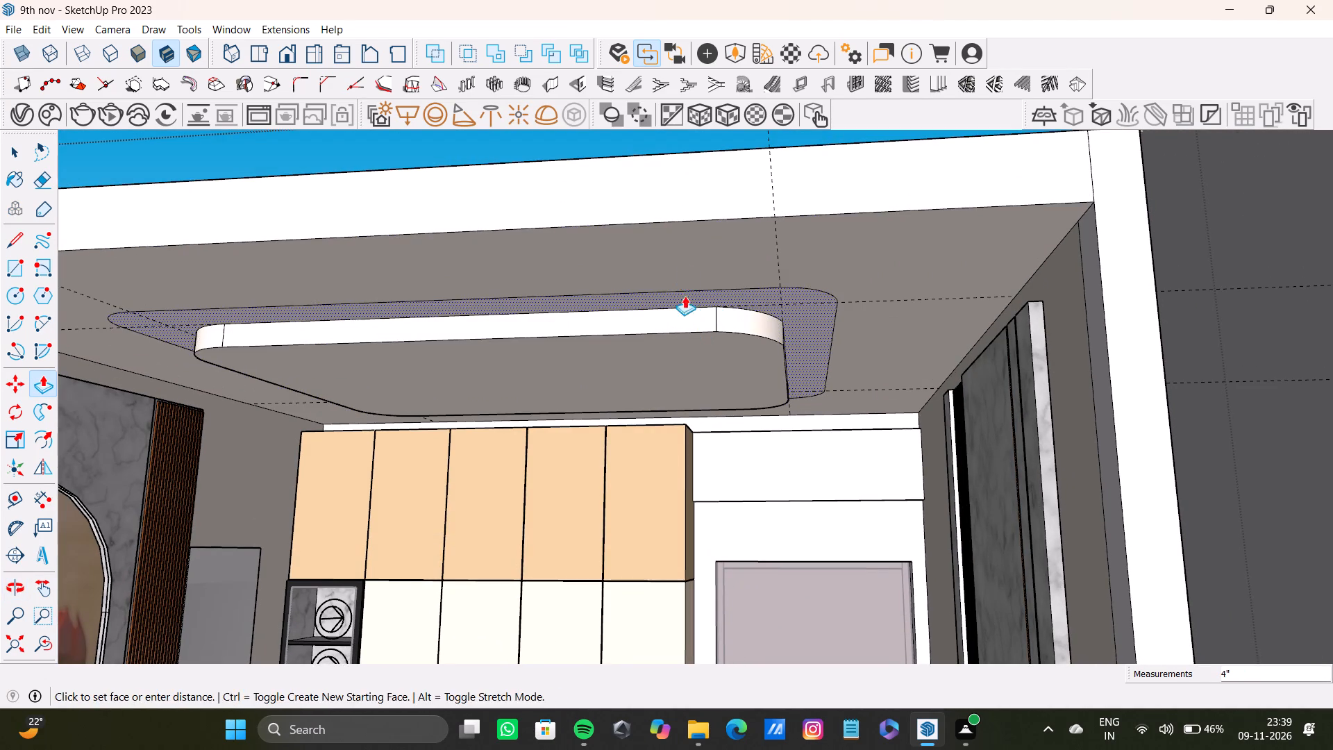
Push the inner rounded panel up past the ceiling plane to form a recess inside the inner outline.
key(space)
click(671, 376)
key(p)
drag(666, 378, 679, 351)
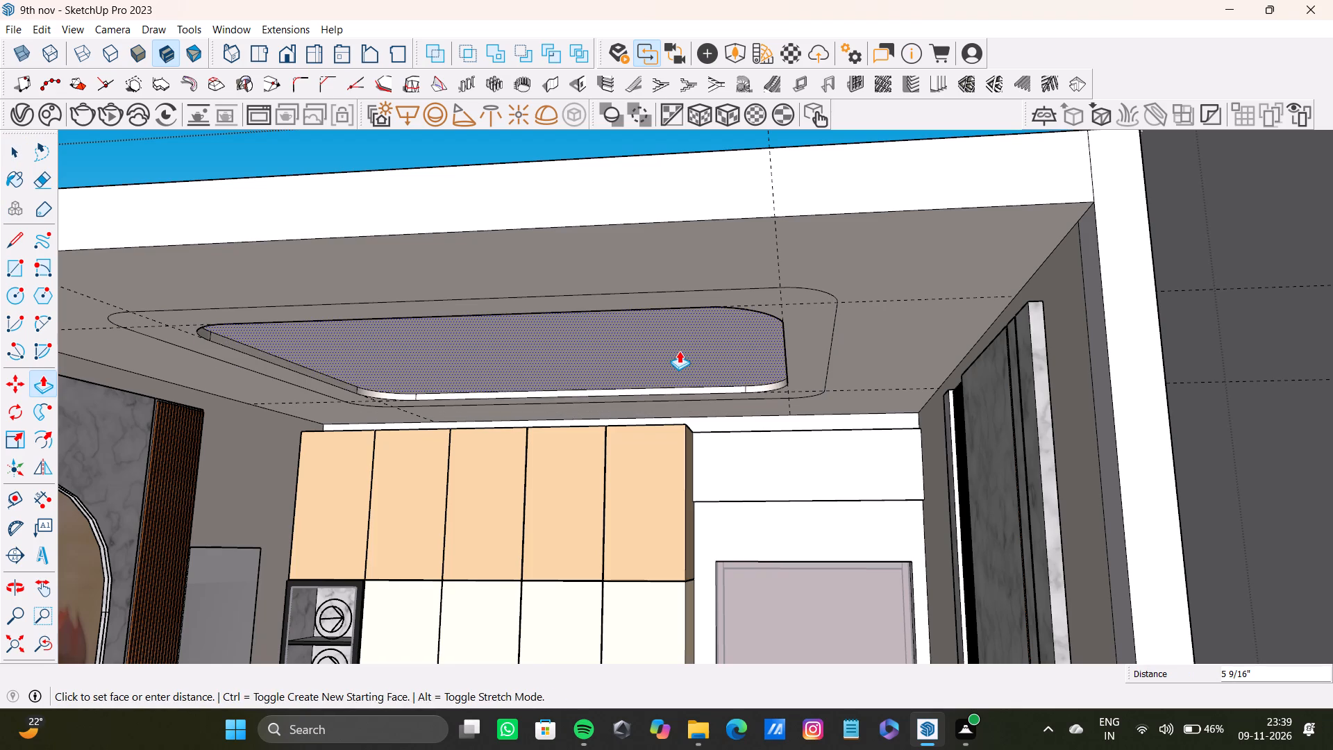
drag(679, 351, 678, 340)
Push/Pull the ring between the two rounded outlines down from the ceiling as a dropped border around the recess.
key(space)
click(787, 306)
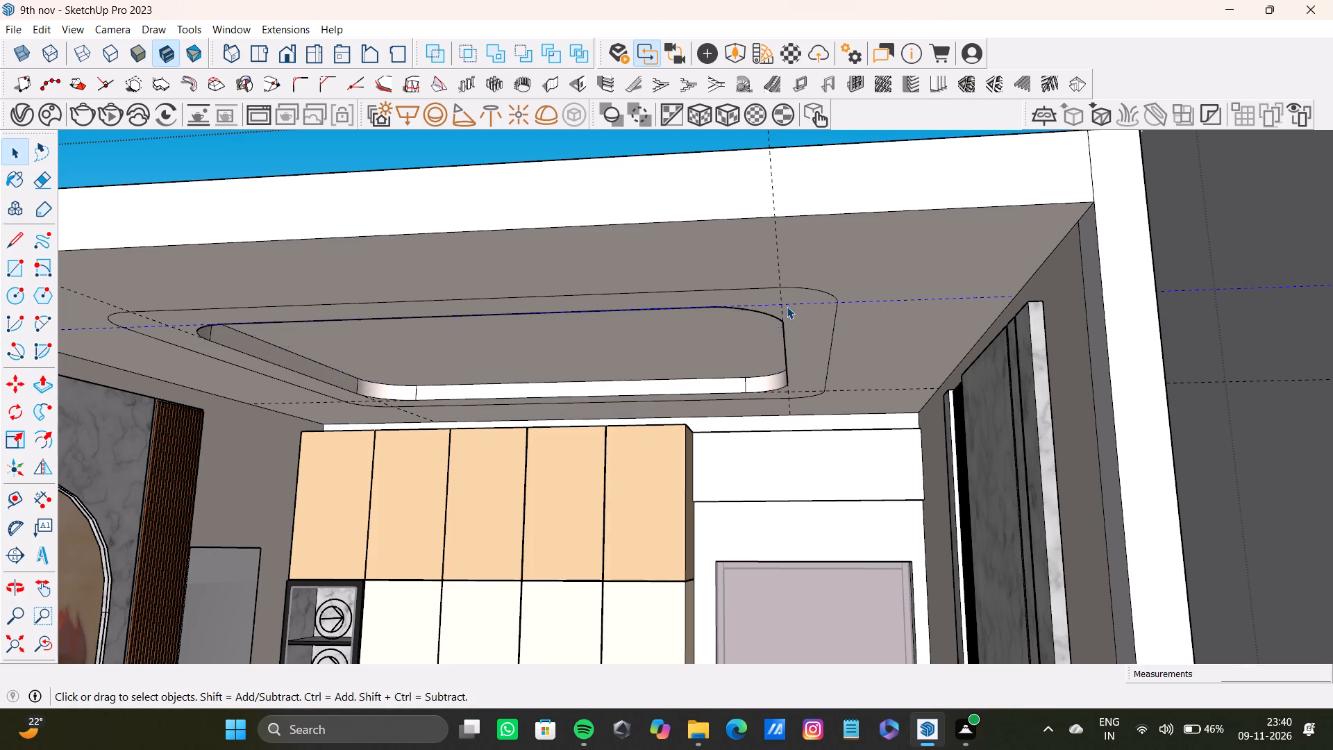
click(805, 331)
key(p)
drag(805, 331, 807, 358)
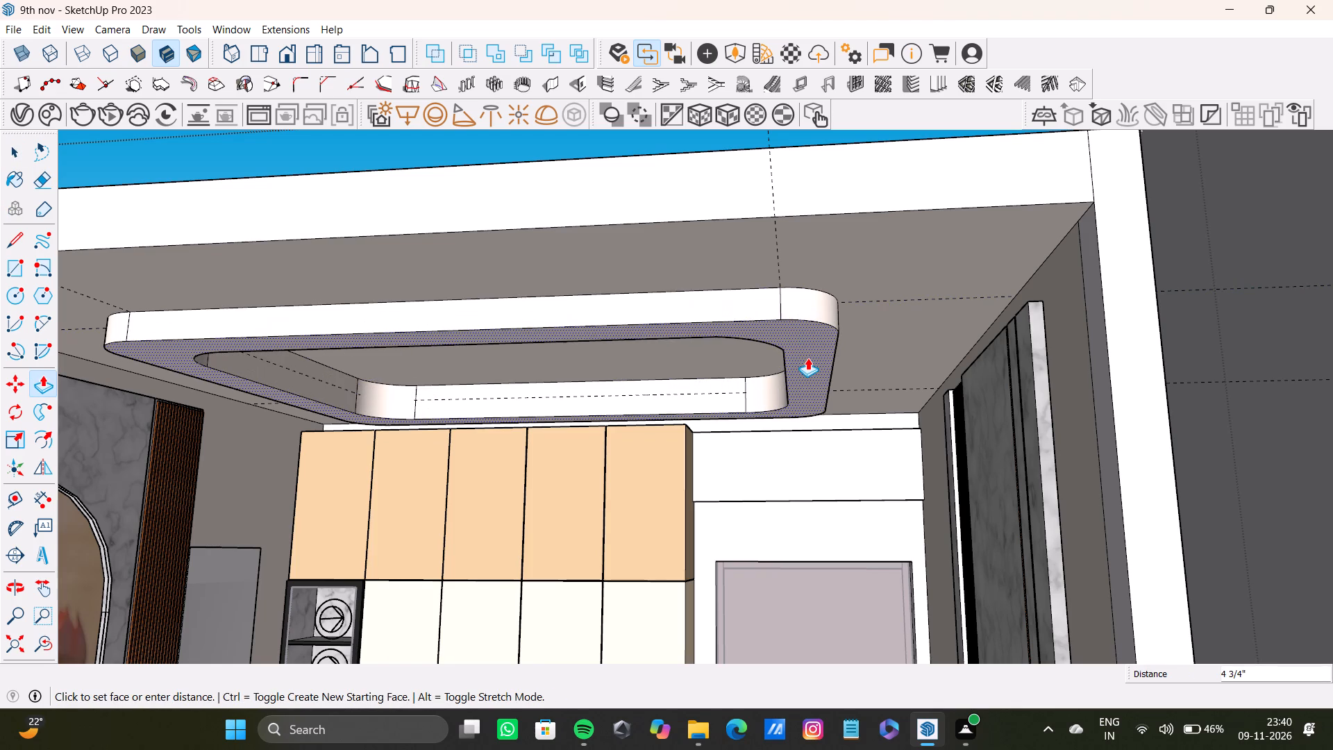
drag(807, 358, 810, 346)
Add the dropped ring's inner bottom edges along the mirror wall, the adjoining rounded corner and the wardrobe side to the selection.
scroll(696, 413, down, 8)
middle_drag(691, 415, 731, 370)
scroll(488, 413, up, 2)
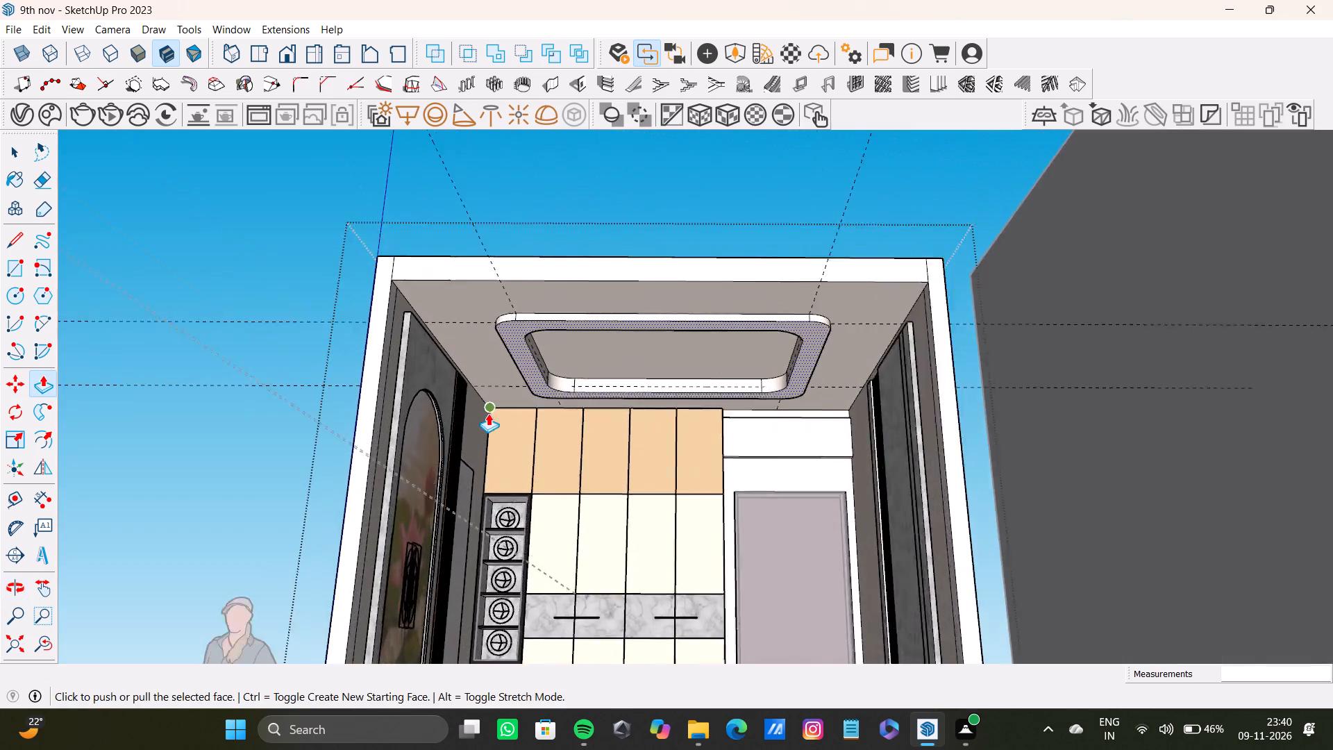
scroll(488, 413, up, 5)
key(space)
scroll(625, 365, down, 4)
scroll(621, 370, up, 5)
middle_drag(617, 372, 490, 372)
scroll(508, 362, up, 8)
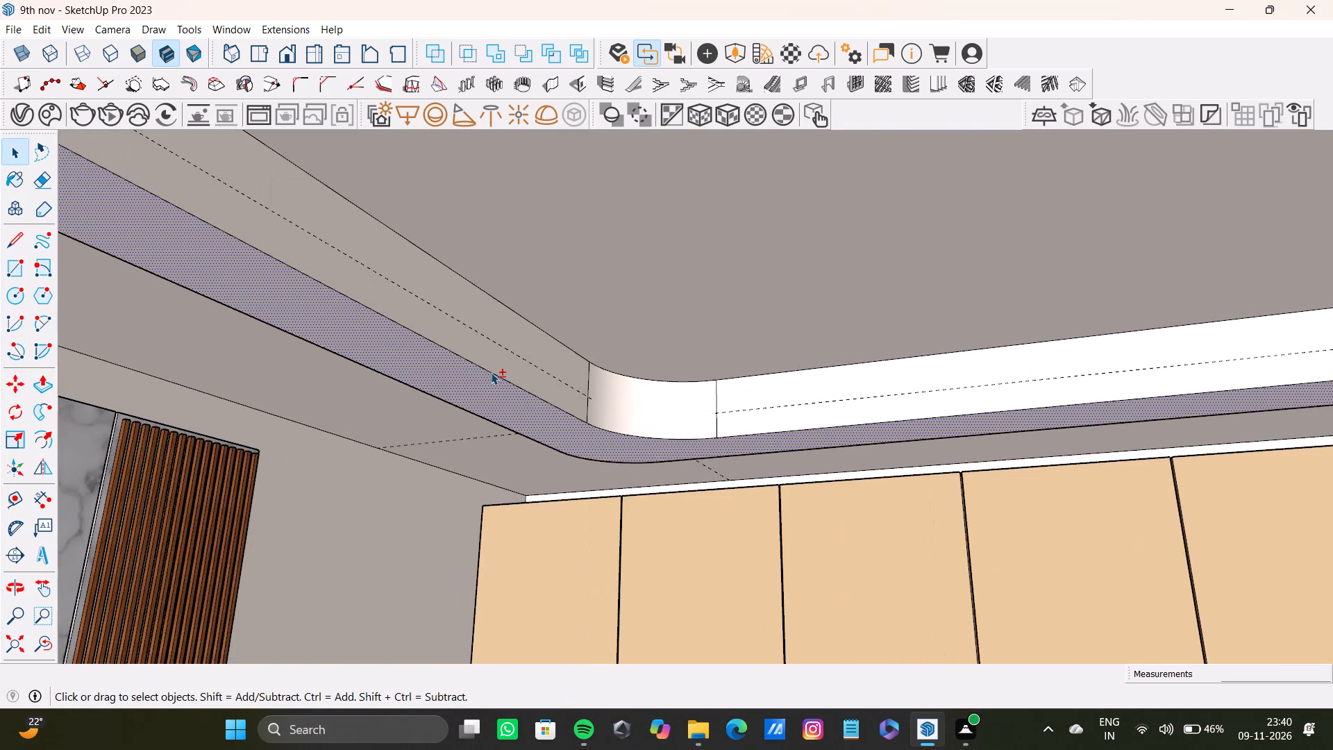
shift+click(491, 373)
shift+click(639, 433)
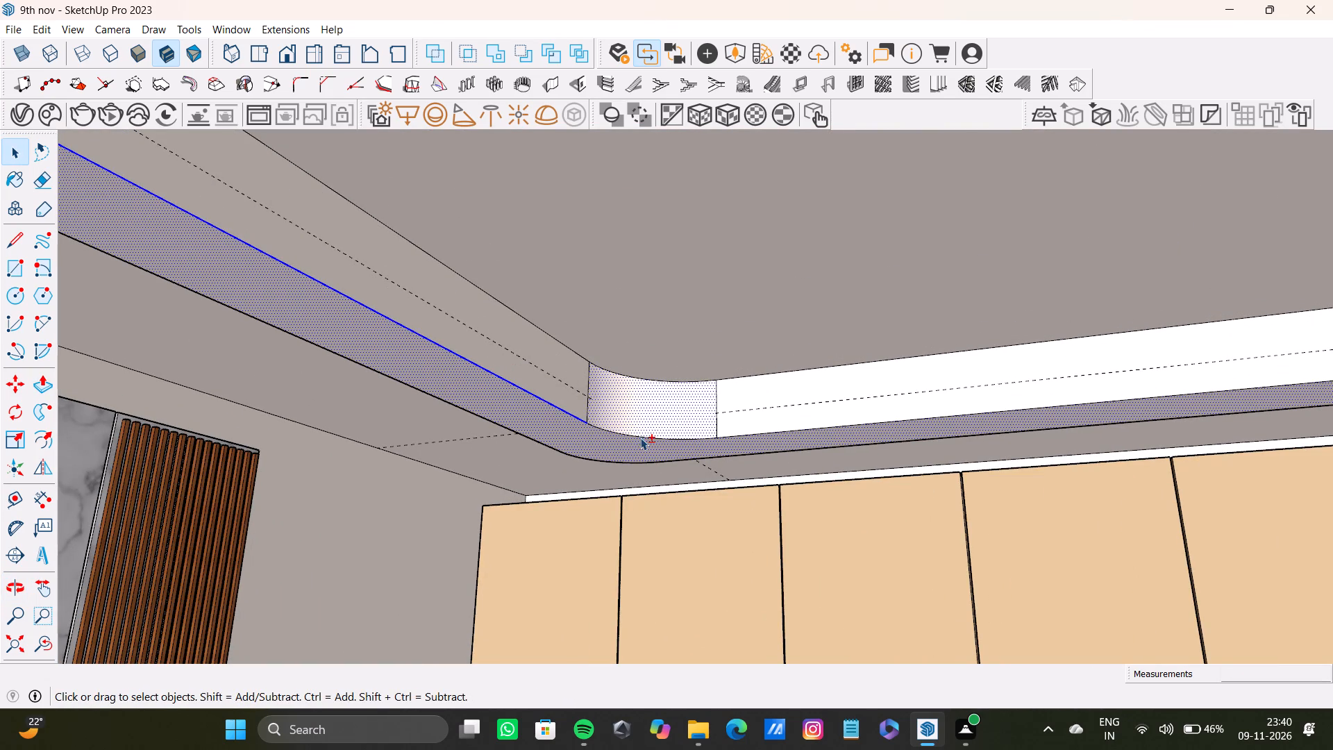
shift+click(640, 425)
shift+click(639, 437)
shift+click(748, 433)
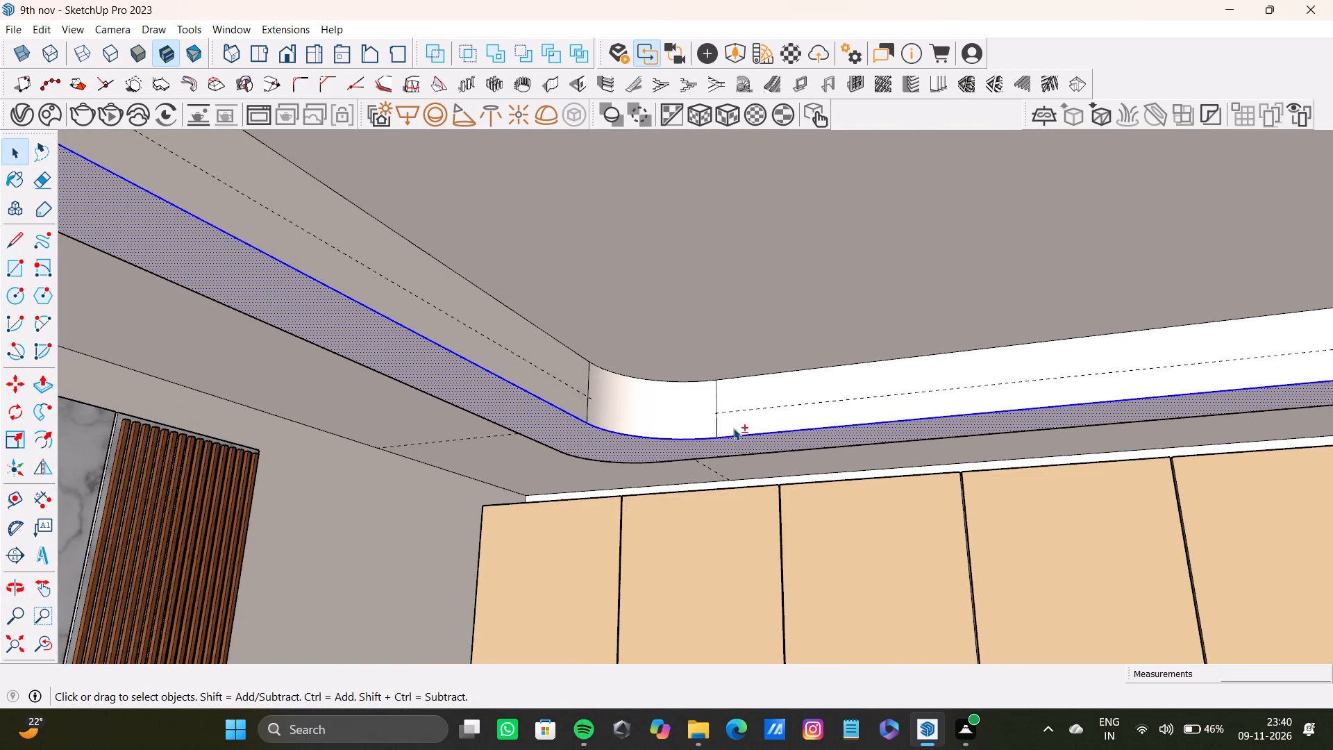
Extend the selection to the ring's rounded inner bottom corner by the door and the inner bottom edge along the adjoining marble wall.
shift+scroll(700, 424, down, 4)
shift+middle_drag(666, 422, 234, 360)
scroll(825, 381, up, 8)
shift+click(881, 426)
shift+middle_drag(818, 413, 582, 402)
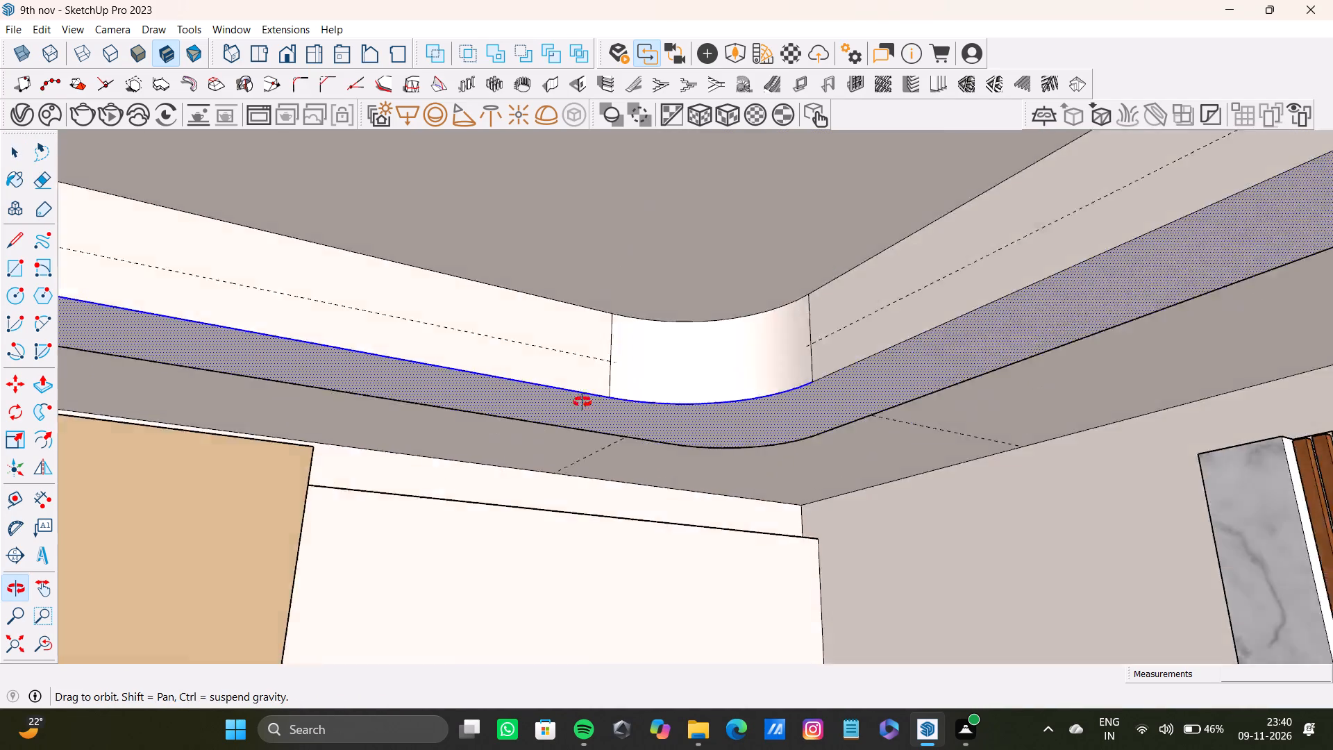
shift+middle_drag(582, 402, 802, 441)
shift+middle_drag(1034, 428, 321, 341)
shift+scroll(321, 342, down, 1)
shift+middle_drag(1060, 482, 780, 419)
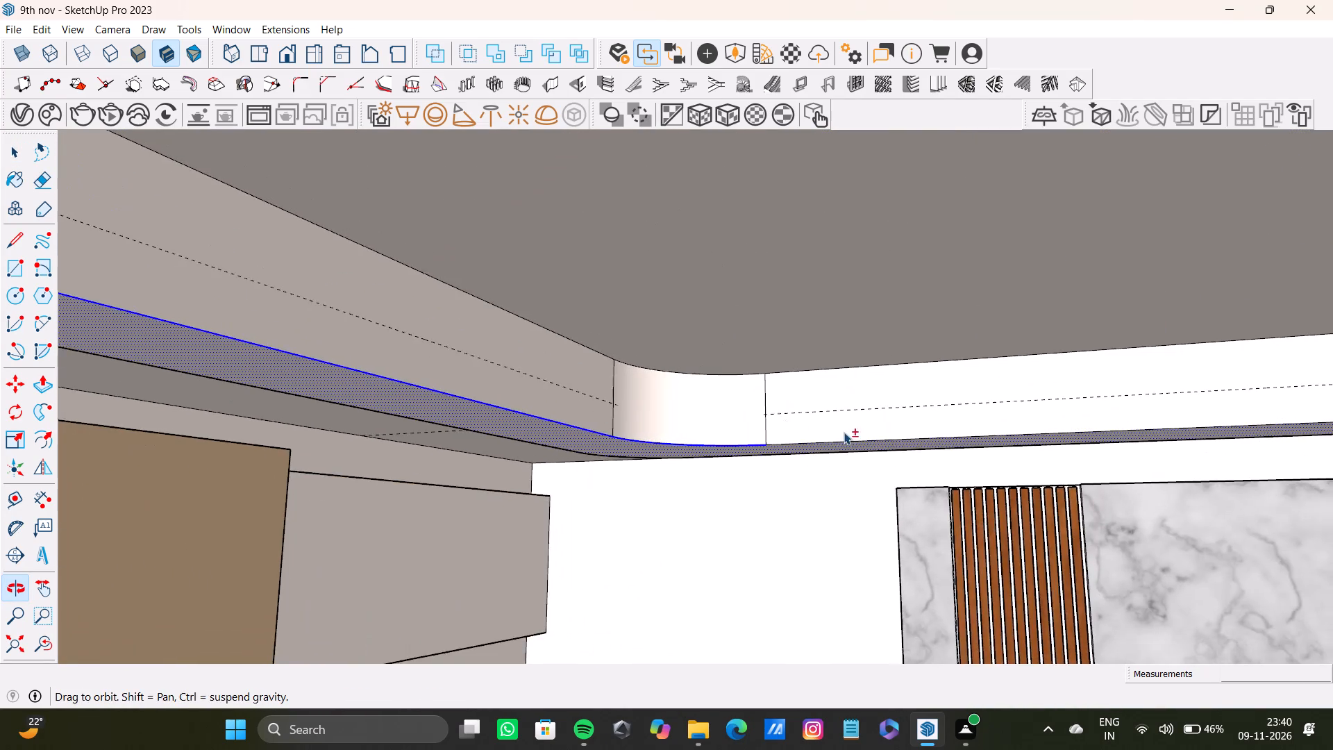
shift+scroll(903, 446, up, 2)
shift+click(909, 435)
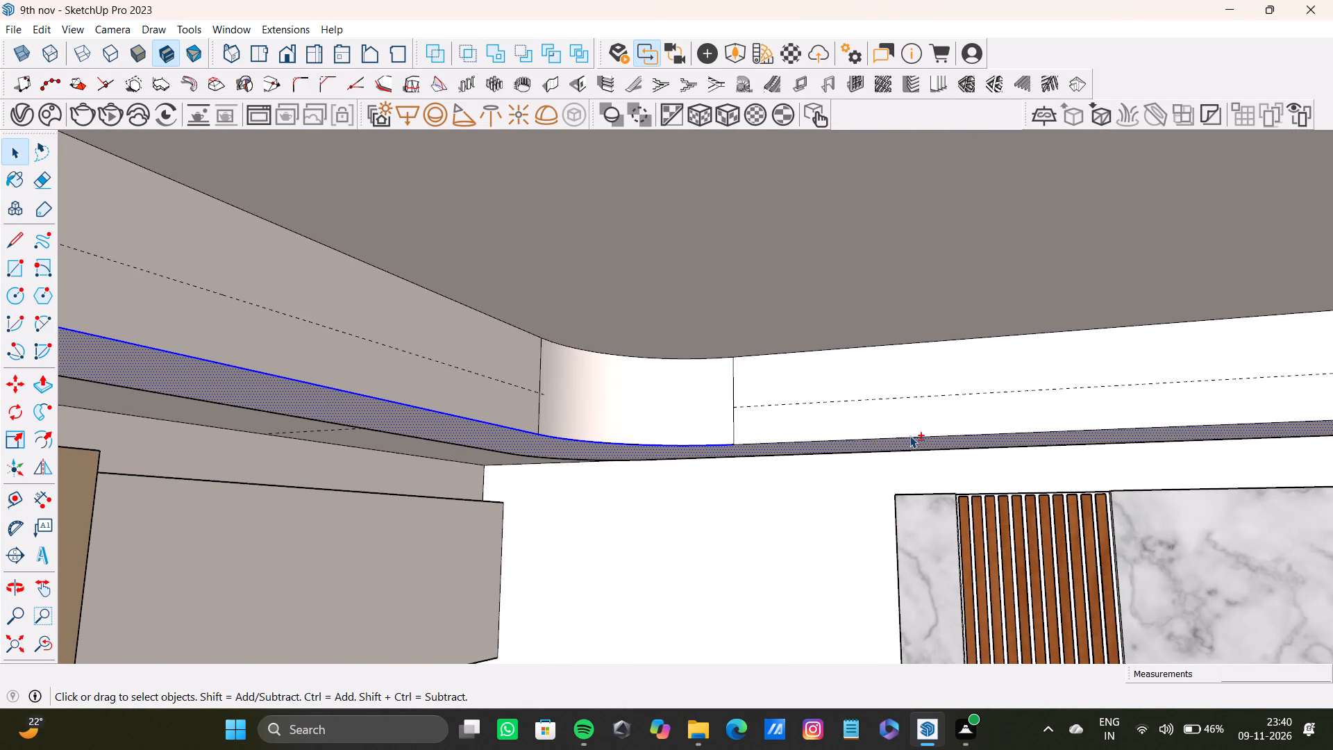
Add the ring's rounded inner bottom corner and straight inner edge at the room's open front to the selection.
shift+middle_drag(1077, 384, 806, 358)
shift+scroll(744, 312, up, 2)
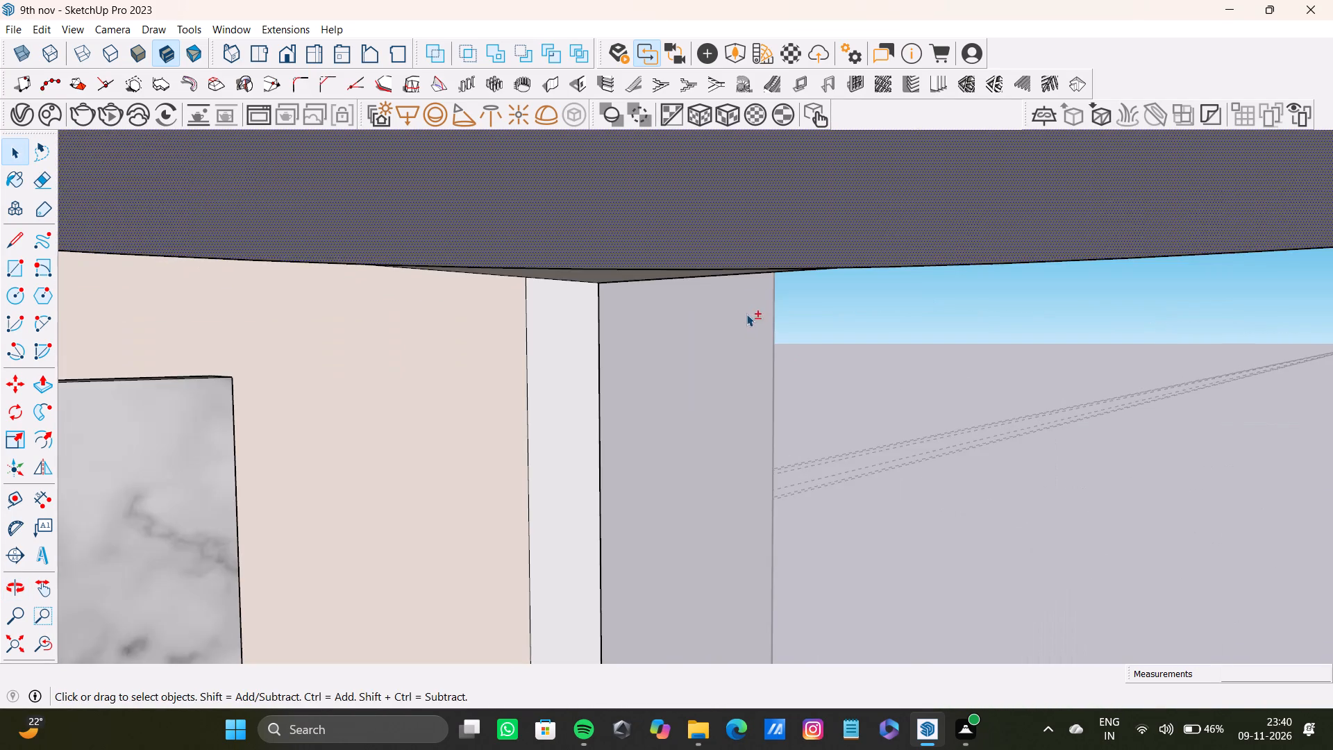
shift+scroll(711, 291, down, 2)
shift+click(732, 277)
shift+middle_drag(883, 300, 545, 309)
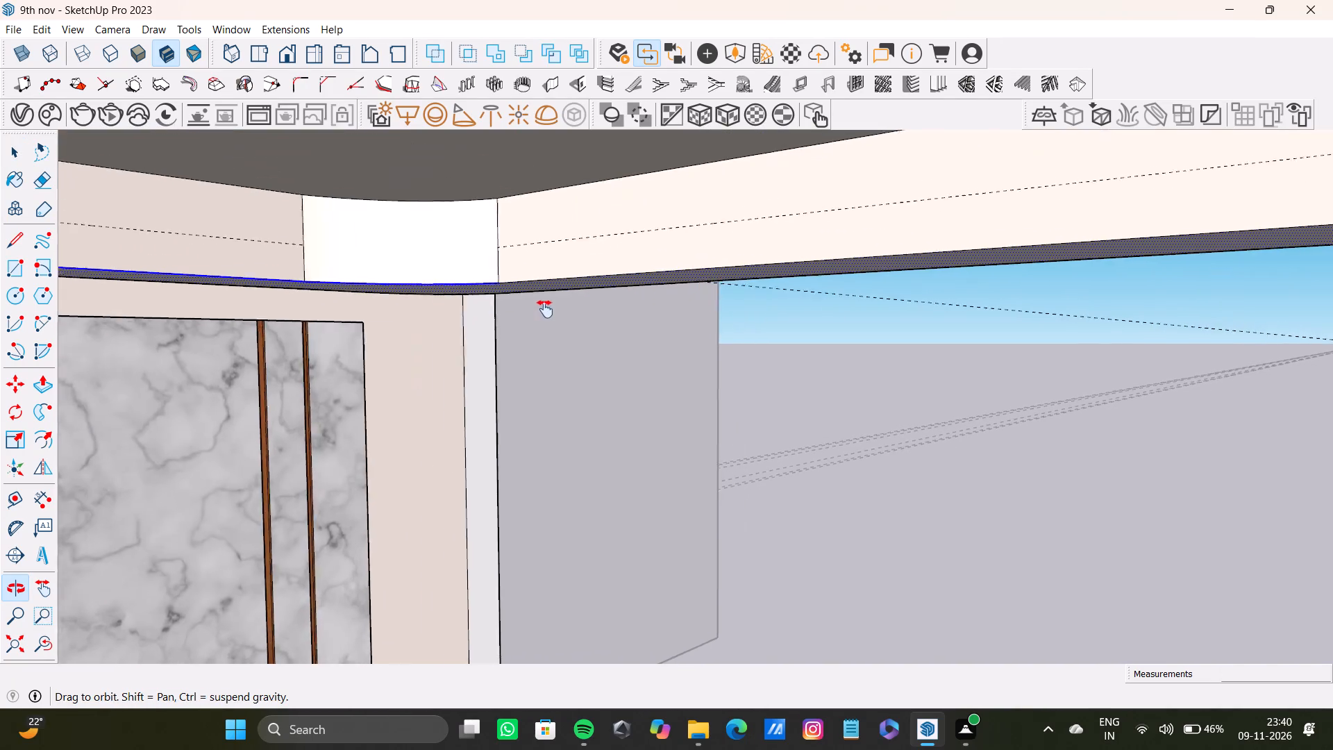
shift+middle_drag(545, 309, 610, 301)
shift+middle_drag(1072, 261, 468, 413)
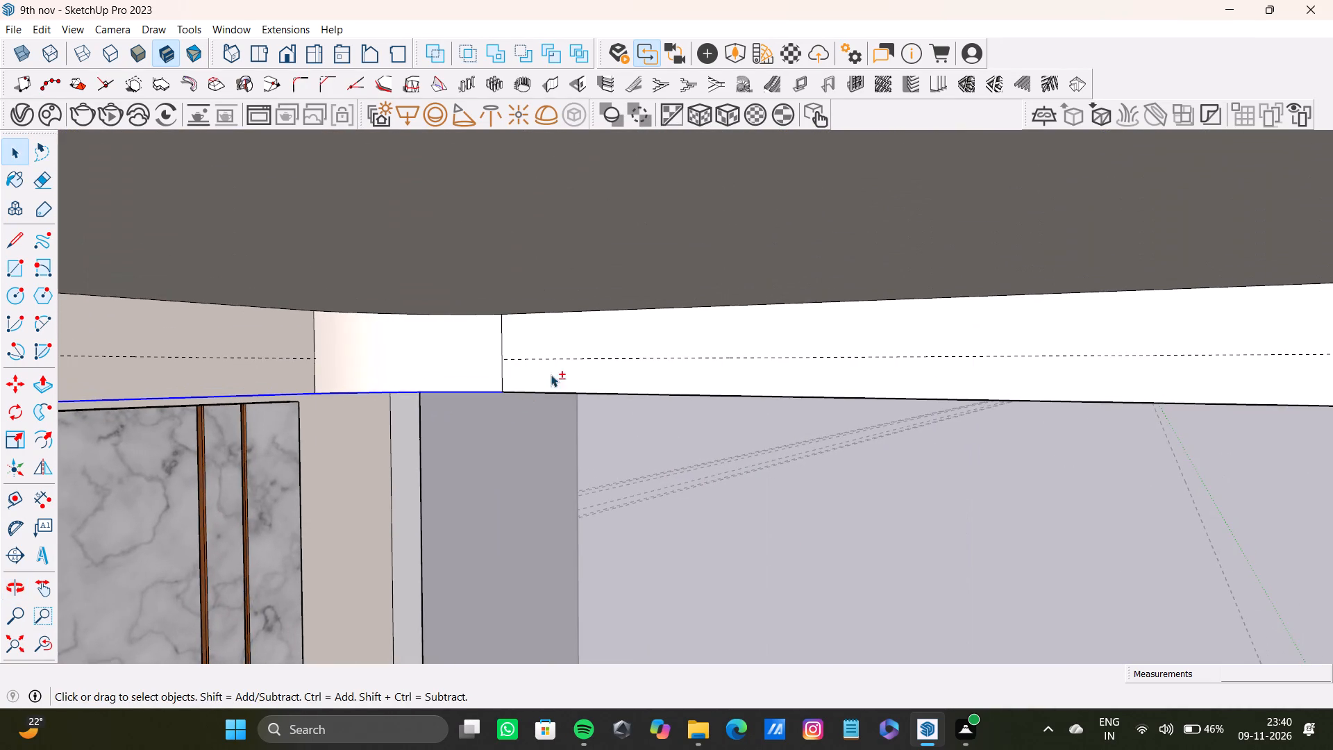
shift+scroll(556, 370, up, 2)
shift+click(562, 398)
shift+scroll(815, 427, down, 5)
shift+middle_drag(978, 403, 902, 390)
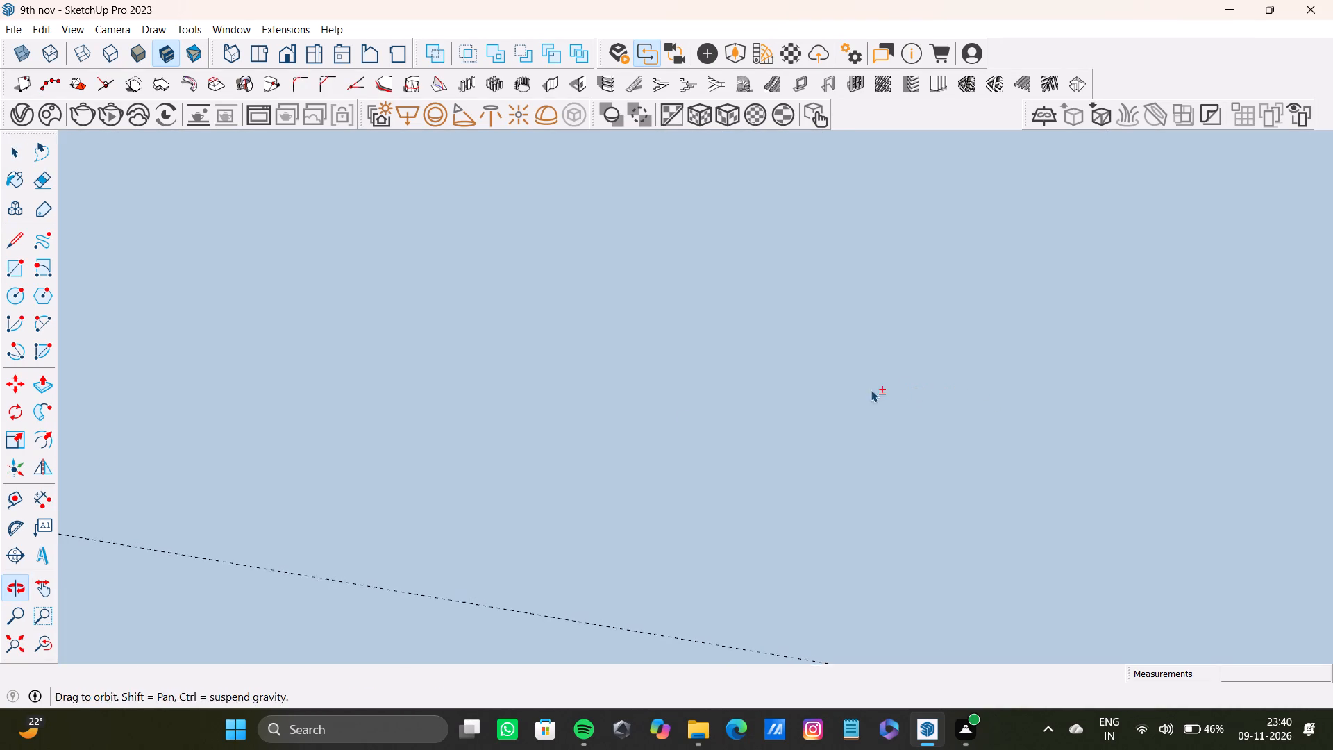
Copy the selected ring outline a short distance straight up the recess sides, just below the dashed guide line.
click(17, 649)
middle_drag(433, 574, 324, 681)
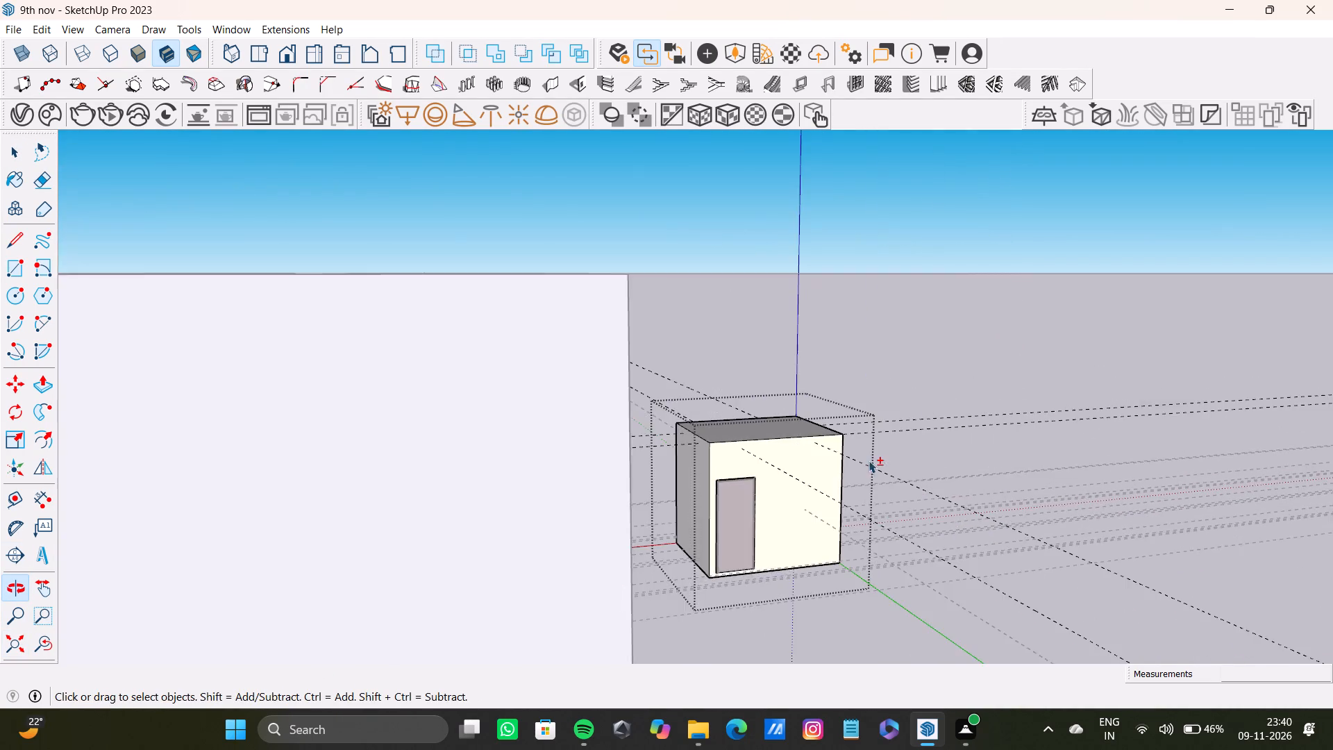
shift+scroll(856, 450, up, 9)
middle_drag(787, 460, 364, 495)
scroll(824, 477, up, 8)
middle_drag(819, 473, 359, 451)
scroll(469, 443, up, 4)
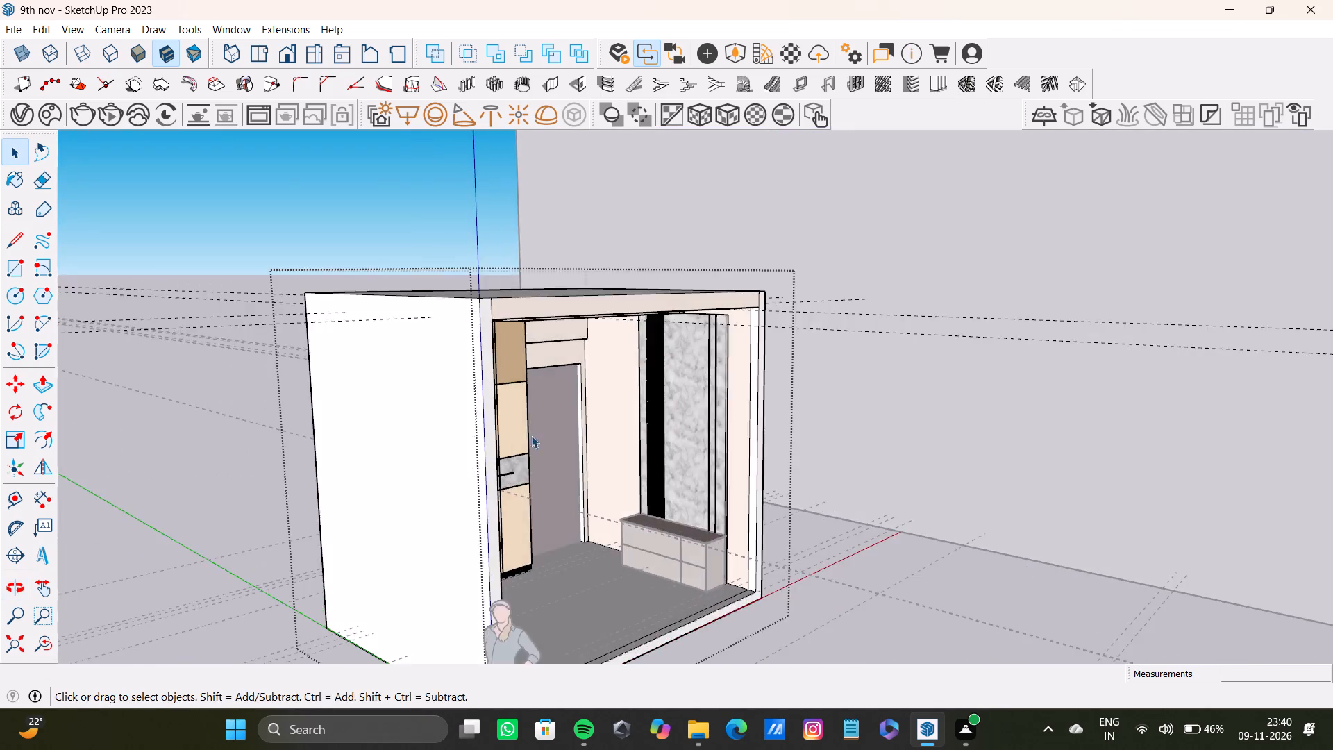
scroll(531, 435, up, 4)
shift+middle_drag(647, 293, 650, 274)
scroll(702, 342, up, 11)
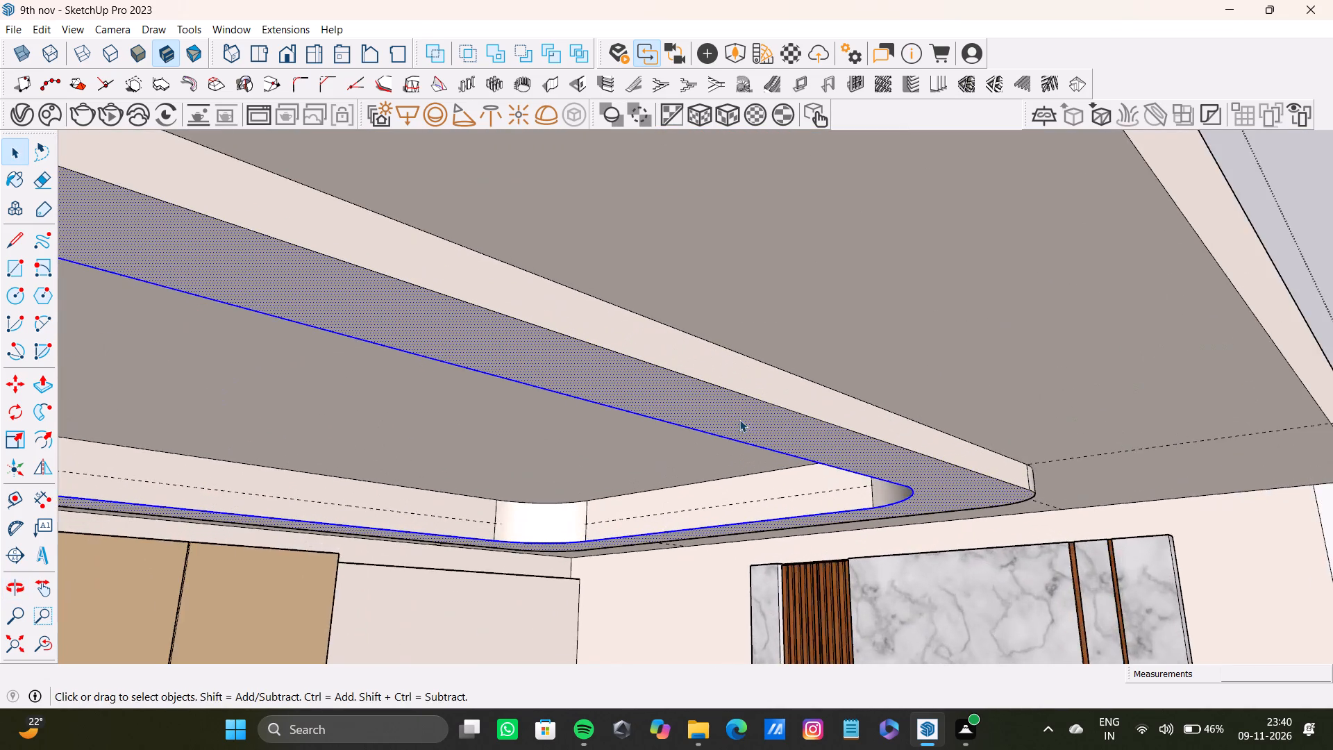
scroll(739, 419, up, 4)
middle_drag(825, 489, 909, 343)
key(t)
key(m)
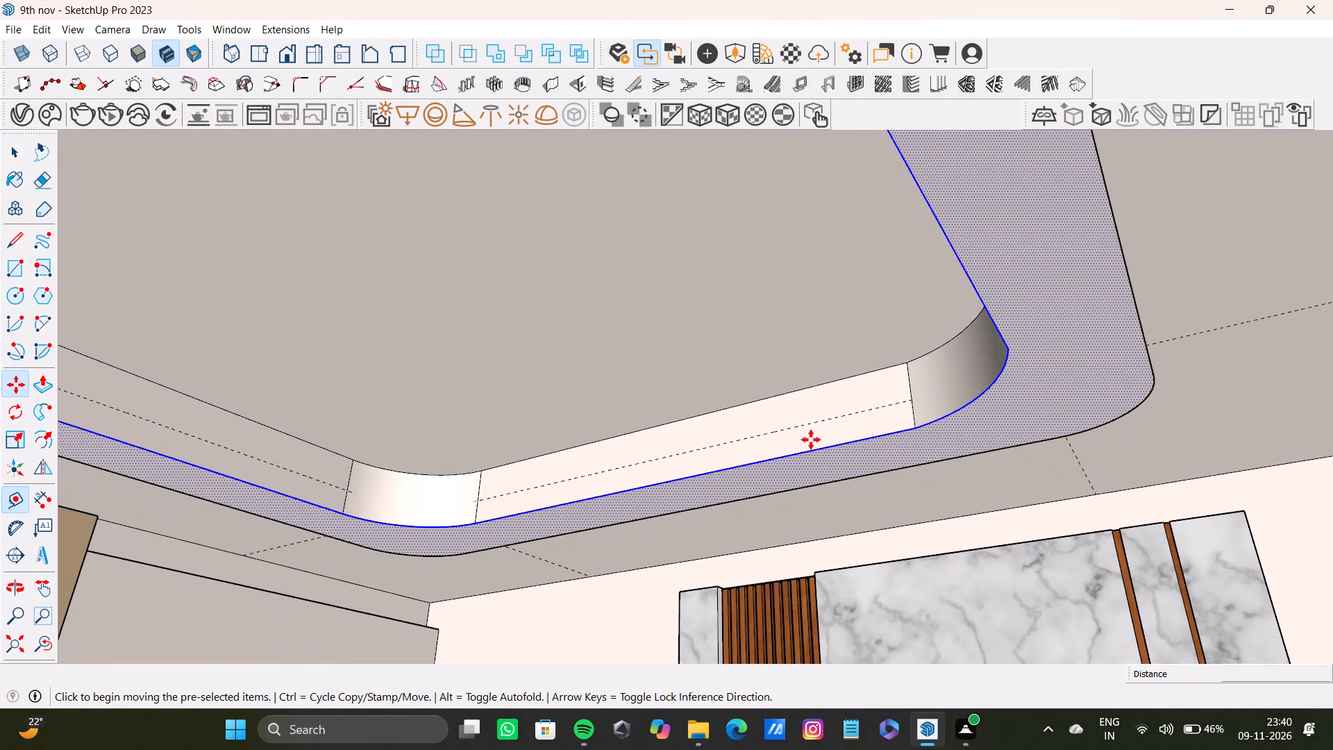
scroll(819, 443, up, 5)
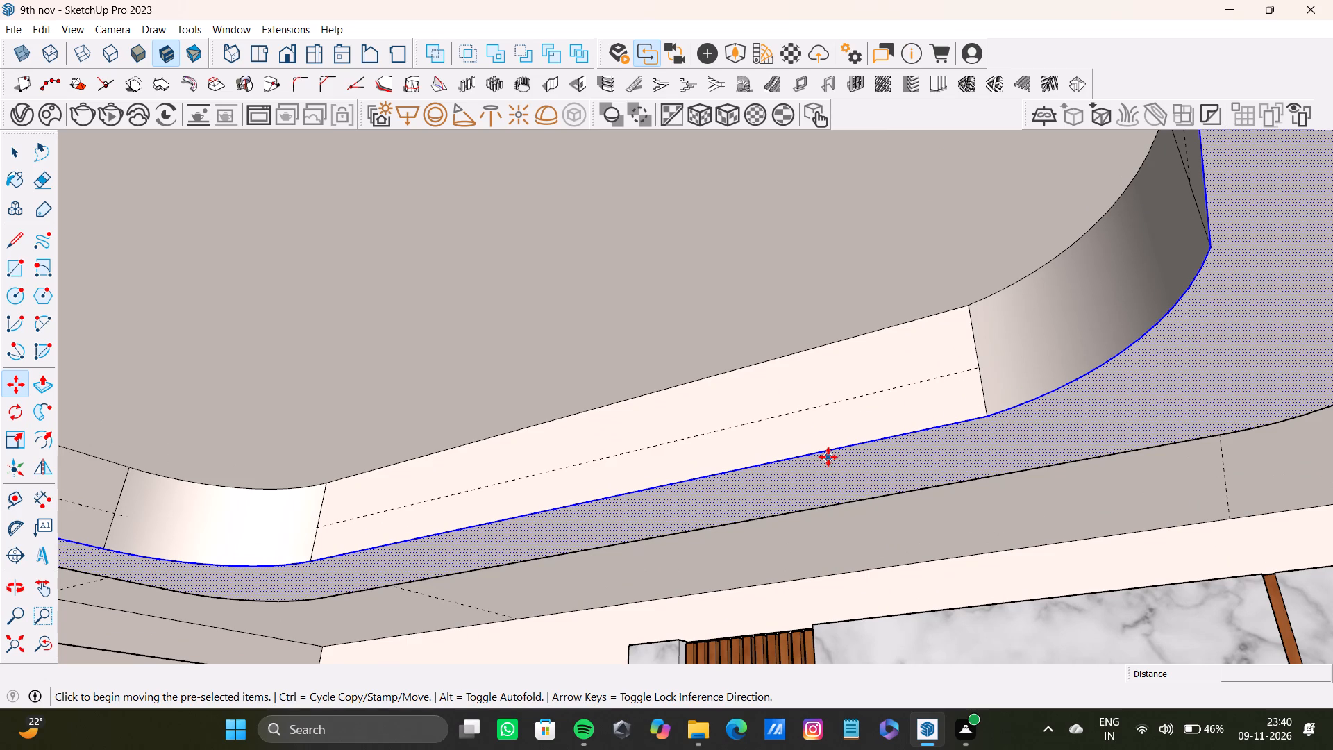
click(828, 451)
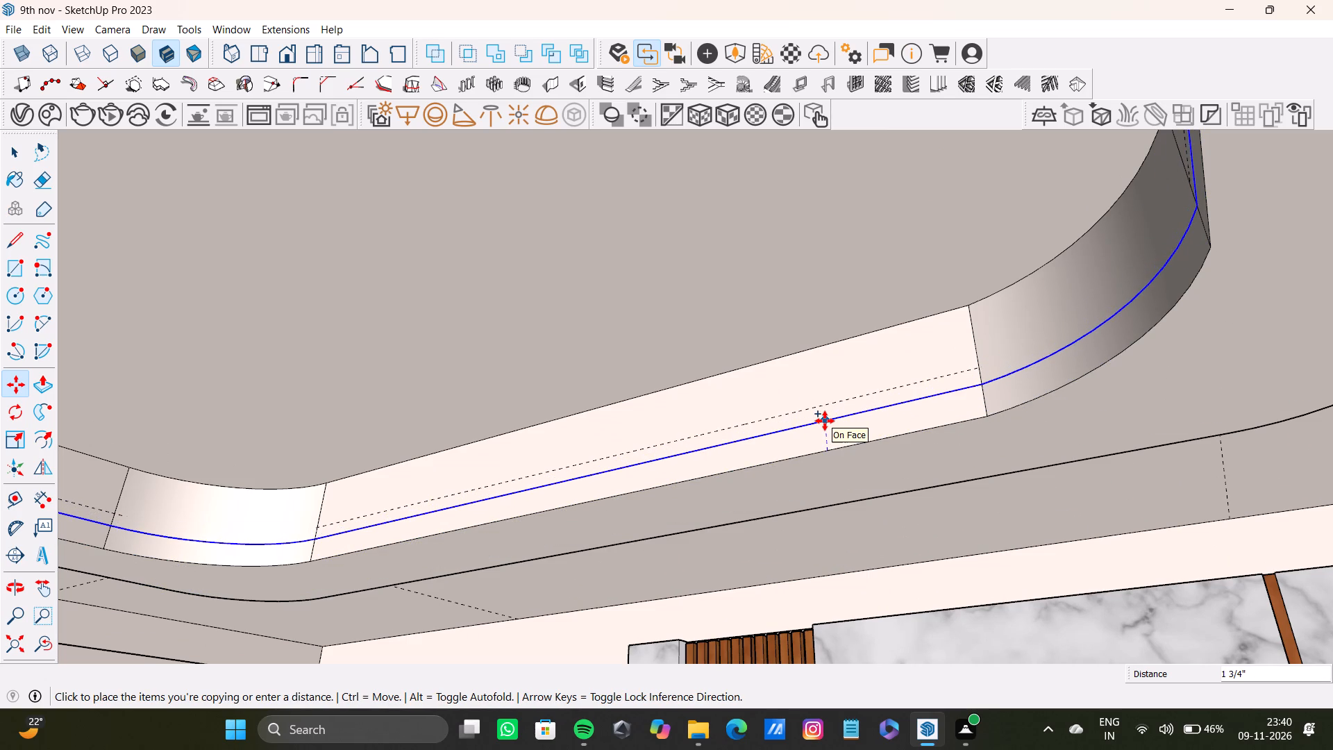
click(824, 426)
key(space)
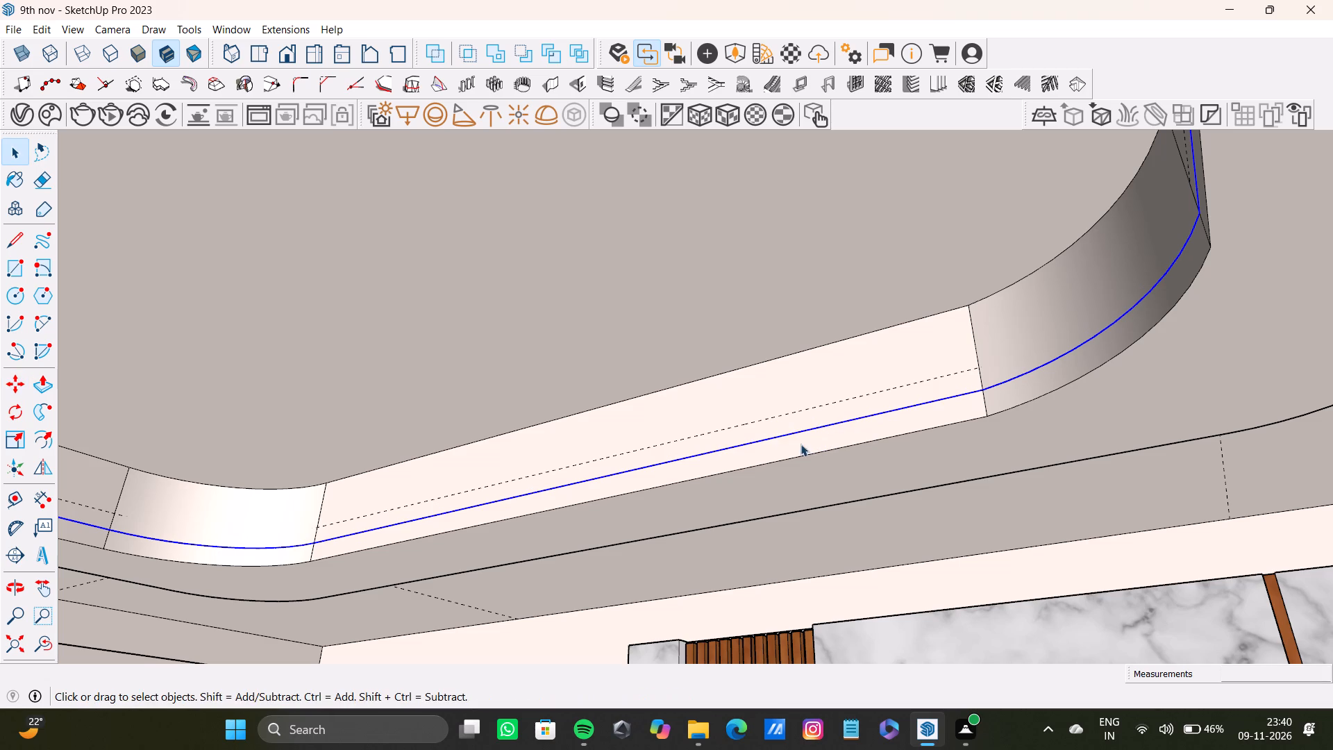
Select the narrow strip below the copied line on the marble wall side, with its bottom edge and adjoining rounded corner.
shift+click(792, 446)
shift+click(810, 458)
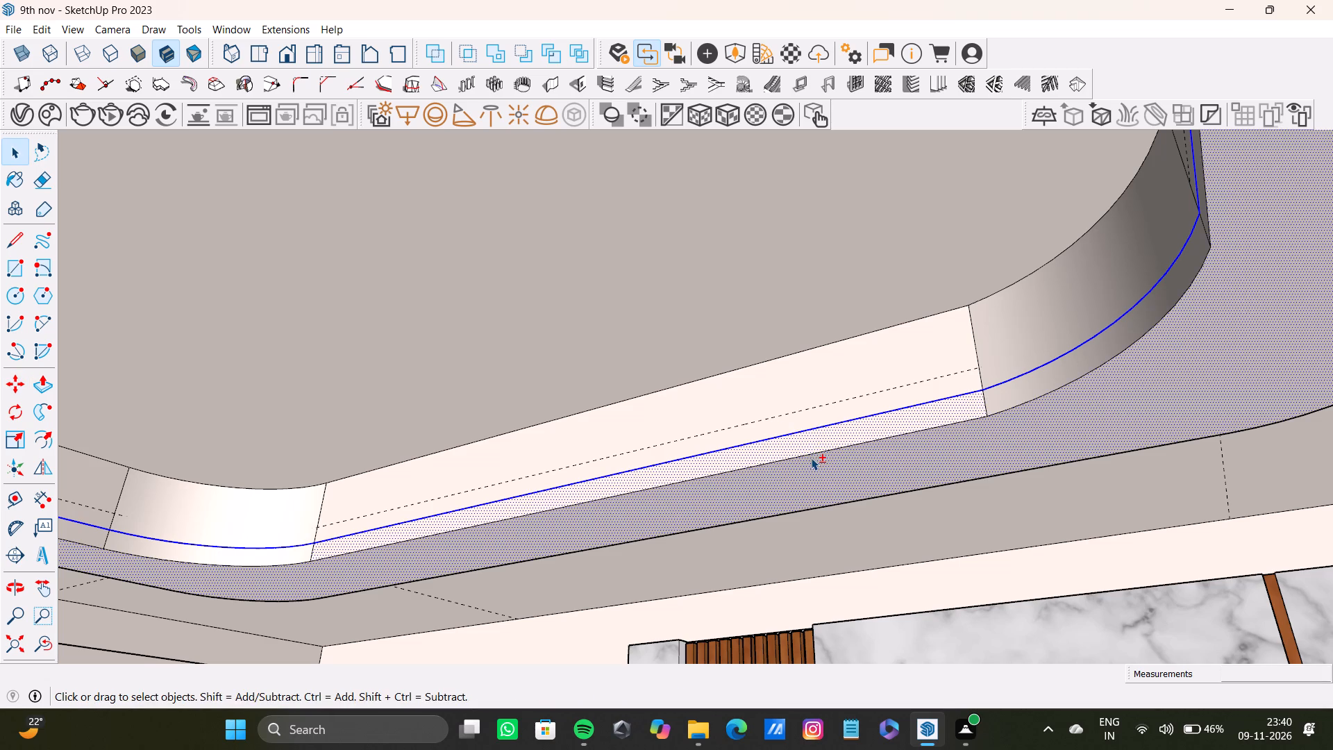
shift+click(809, 449)
shift+click(815, 464)
shift+click(814, 450)
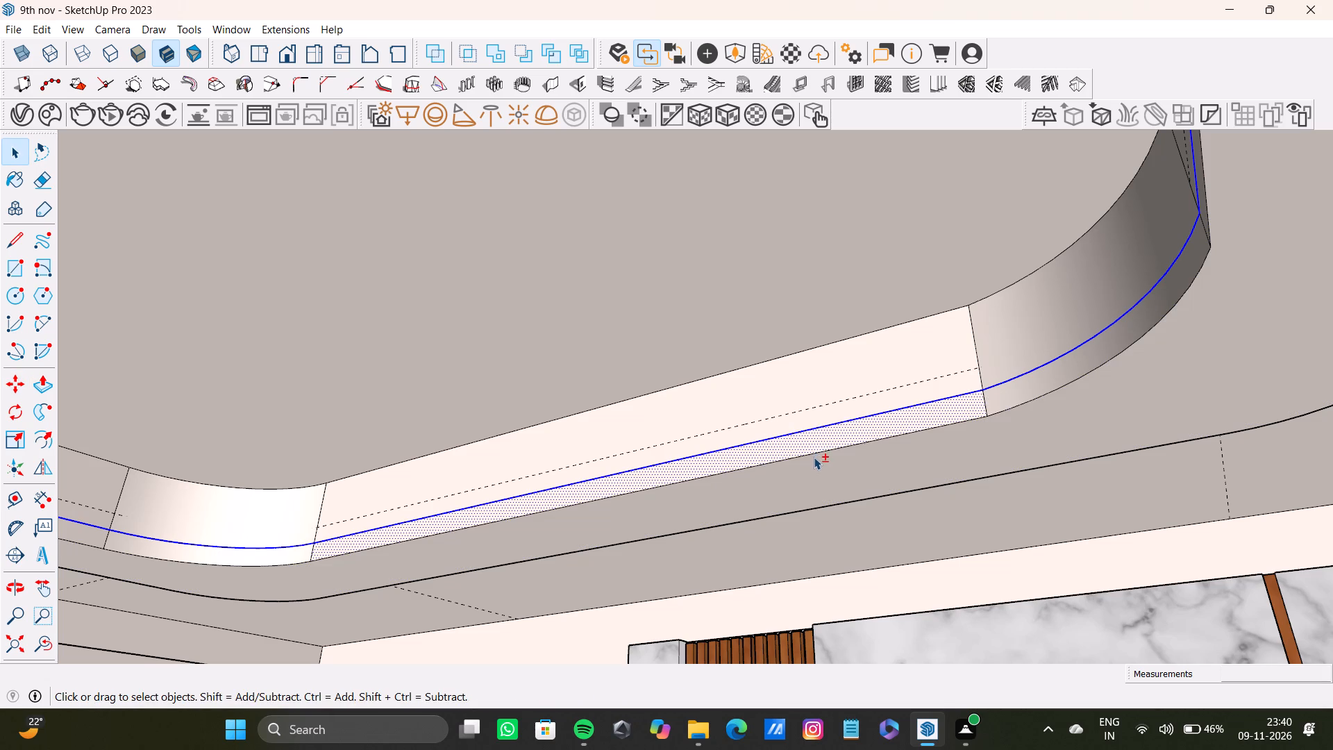
shift+click(814, 457)
shift+click(813, 452)
shift+click(912, 462)
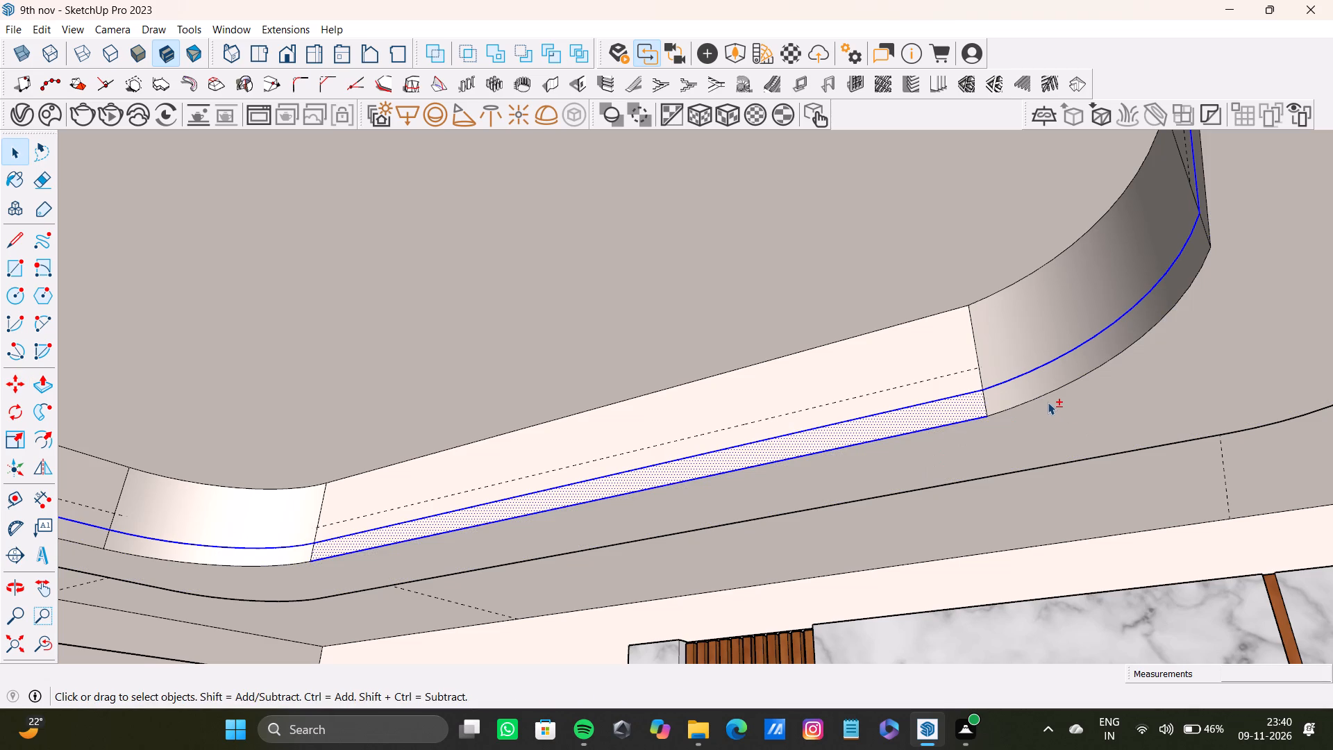
shift+click(1043, 395)
Add the recess's lower strips and bottom edges at the open front, the next rounded corner and the mirror wall side to the selection.
shift+scroll(786, 399, down, 5)
shift+middle_drag(716, 378, 1100, 419)
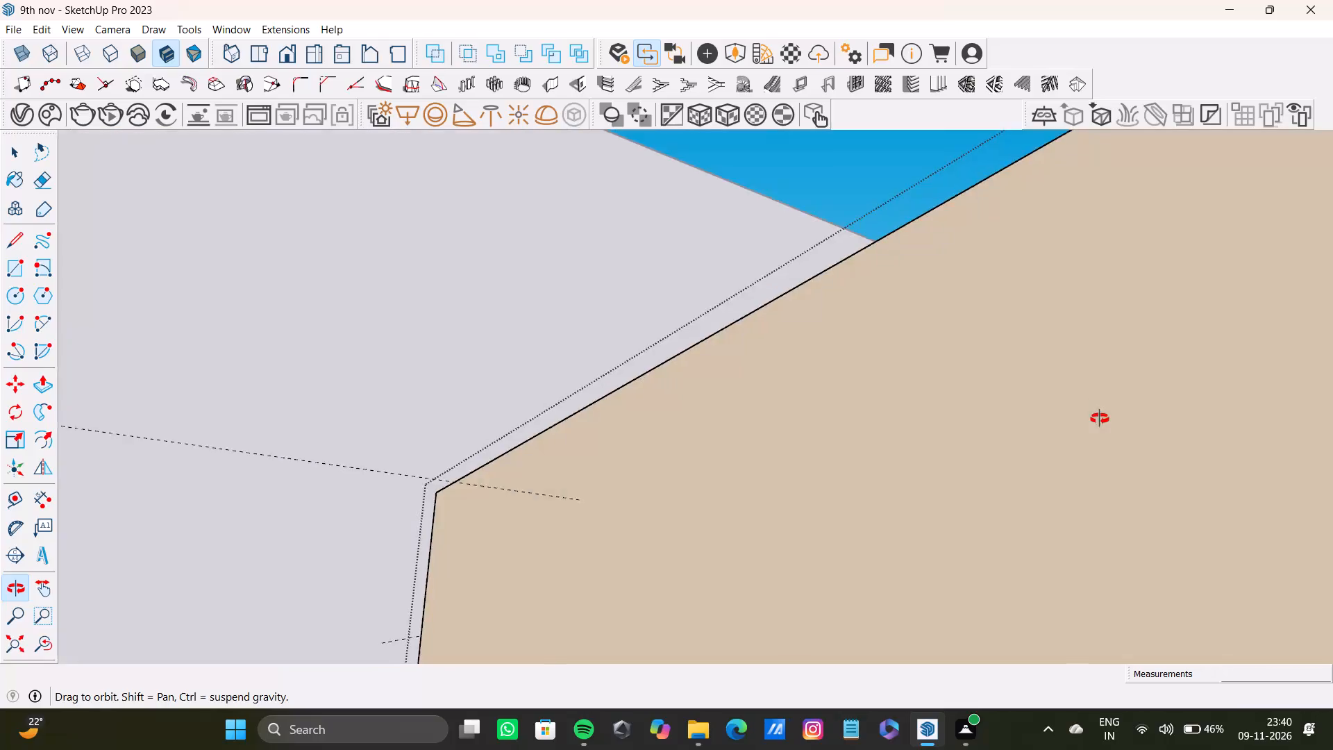
shift+middle_drag(1100, 419, 0, 306)
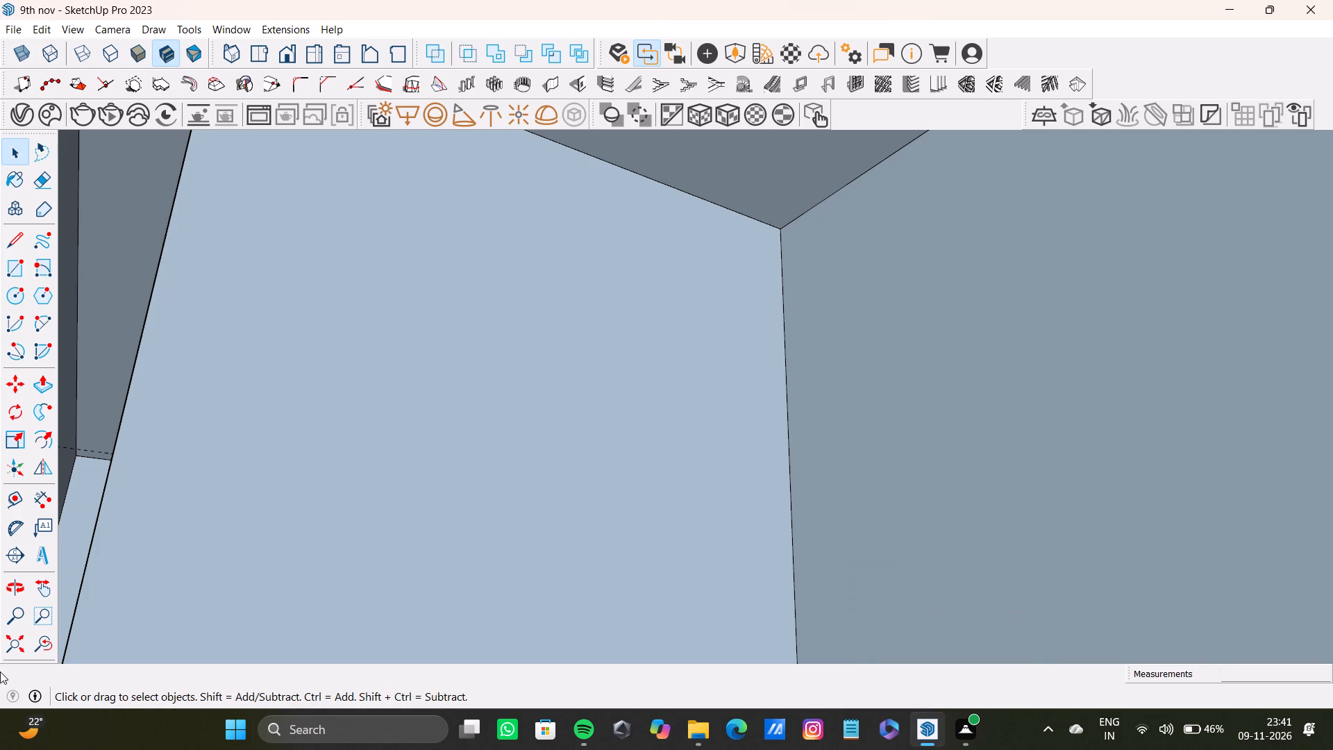
click(5, 651)
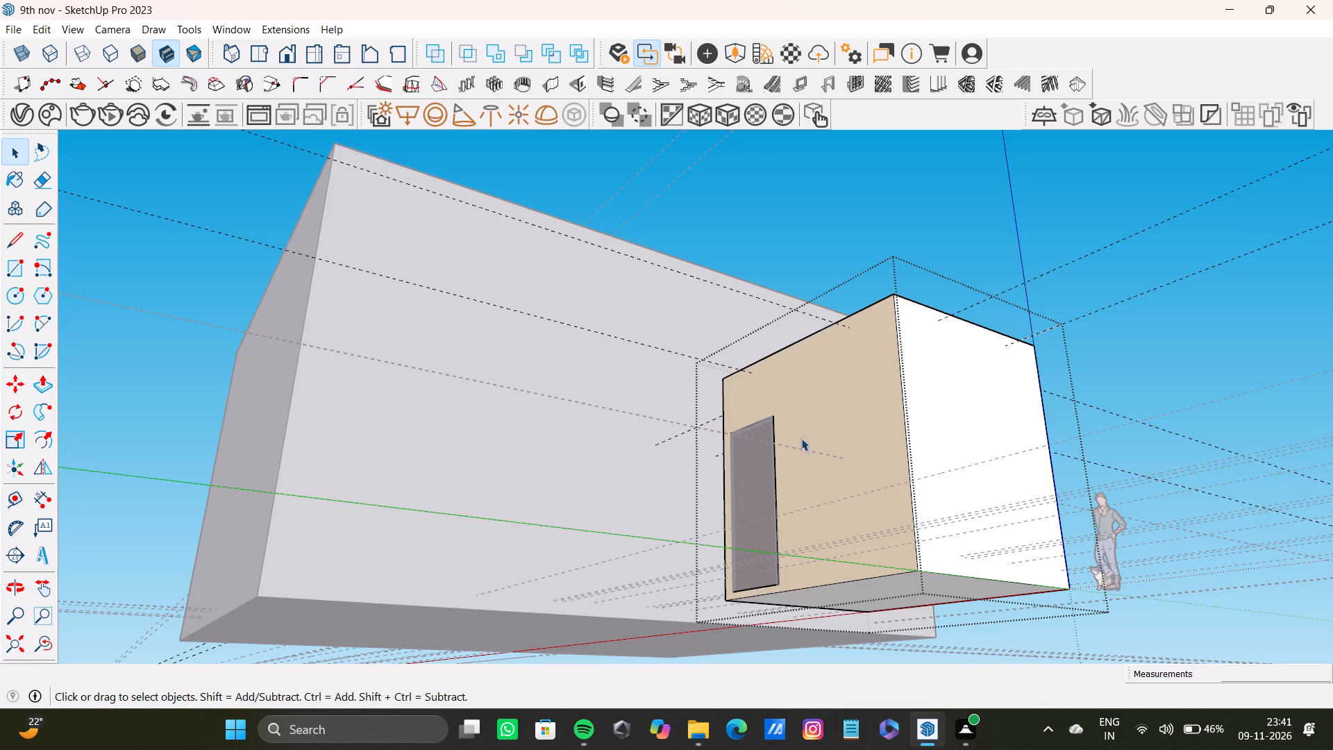
middle_drag(841, 435, 709, 708)
scroll(879, 524, up, 10)
middle_drag(857, 537, 296, 508)
scroll(290, 476, down, 3)
shift+middle_drag(293, 458, 645, 583)
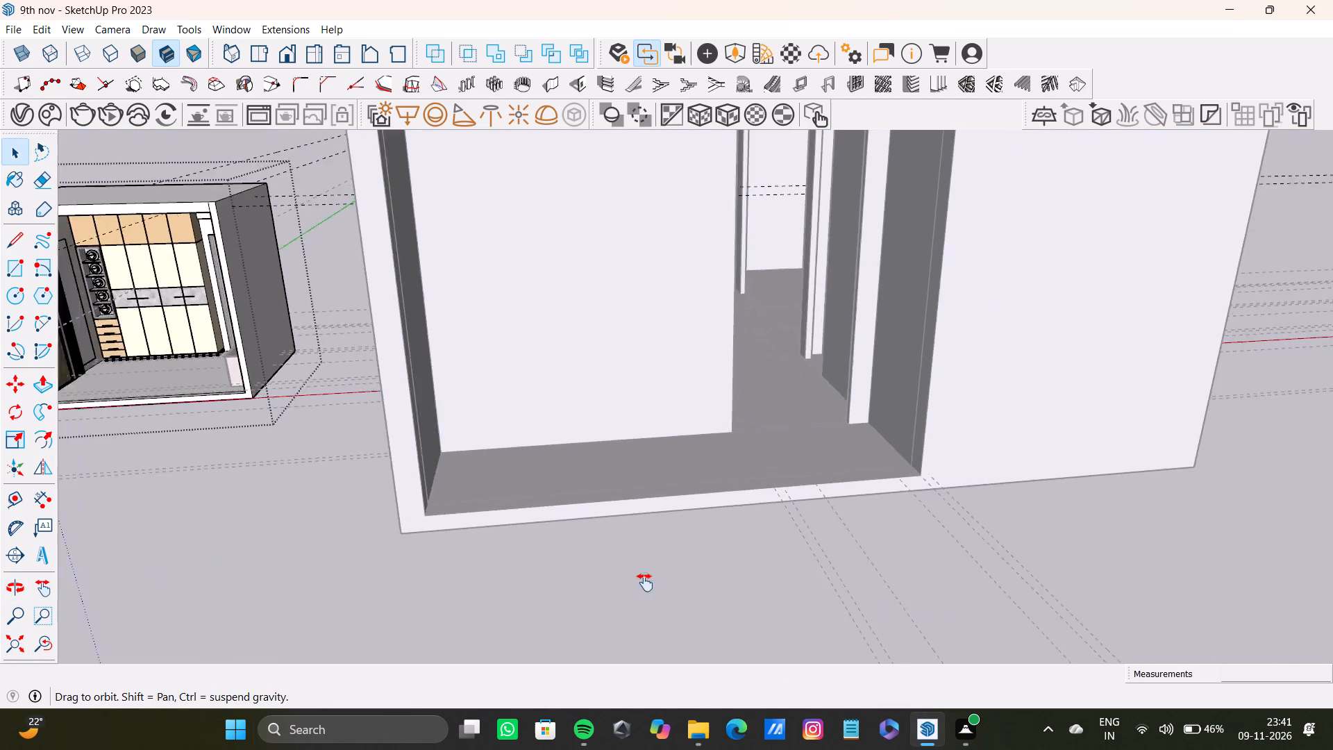
shift+middle_drag(645, 583, 628, 448)
scroll(336, 356, up, 20)
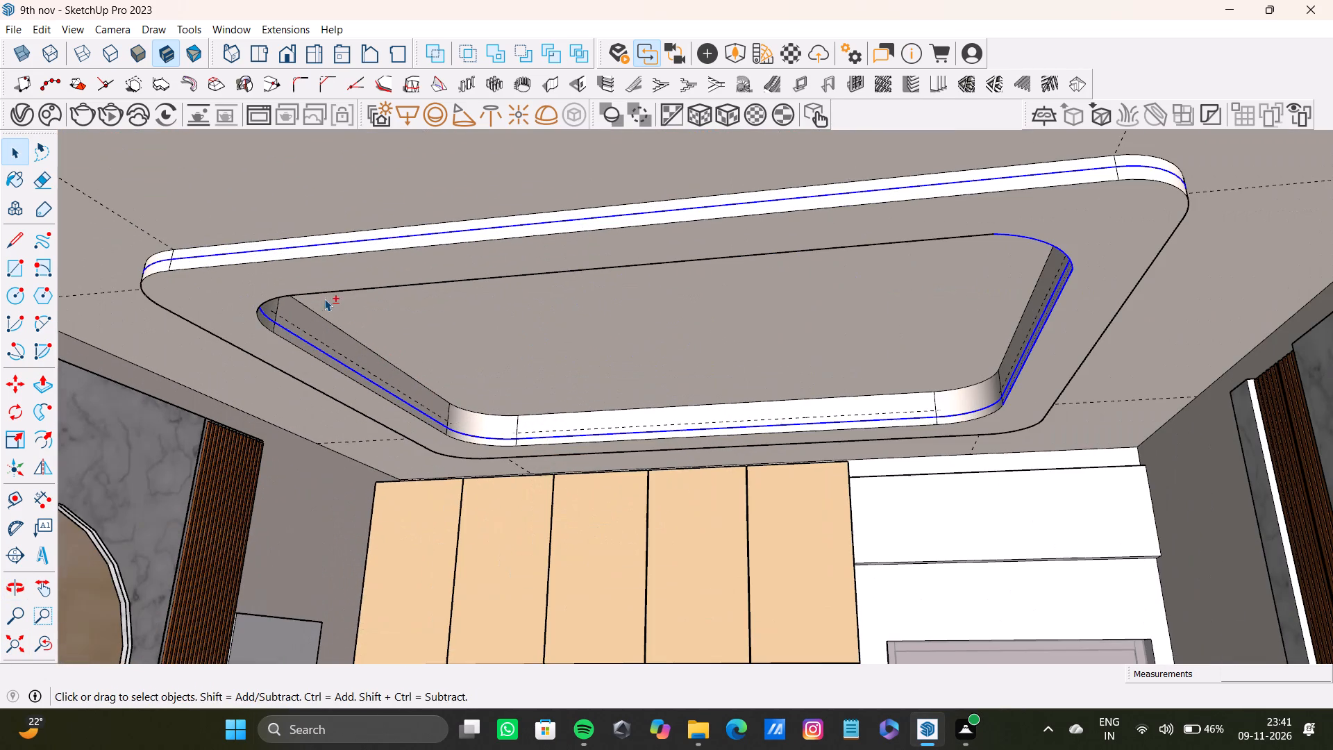
shift+scroll(265, 314, up, 5)
shift+middle_drag(310, 303, 387, 319)
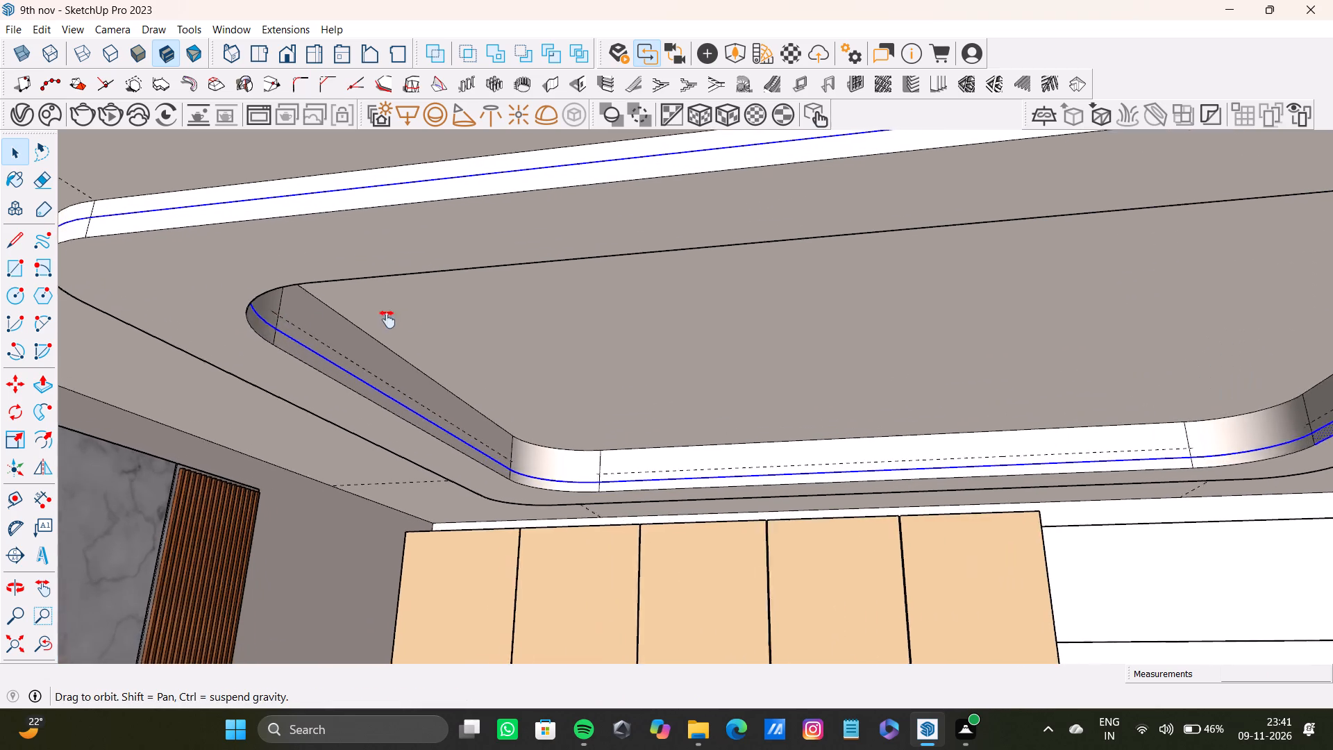
shift+middle_drag(387, 319, 242, 340)
shift+scroll(345, 374, up, 3)
shift+middle_drag(362, 363, 372, 335)
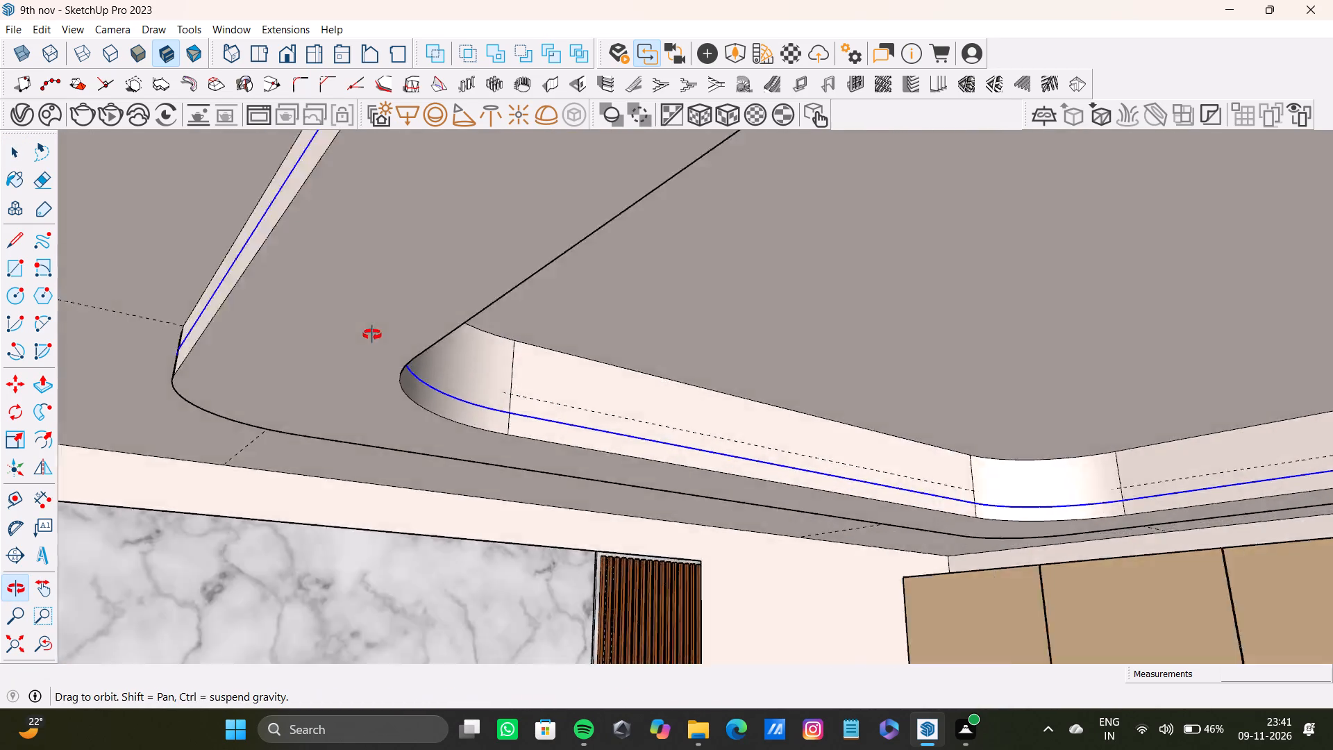
shift+middle_drag(372, 335, 228, 349)
shift+scroll(316, 438, up, 2)
shift+click(348, 459)
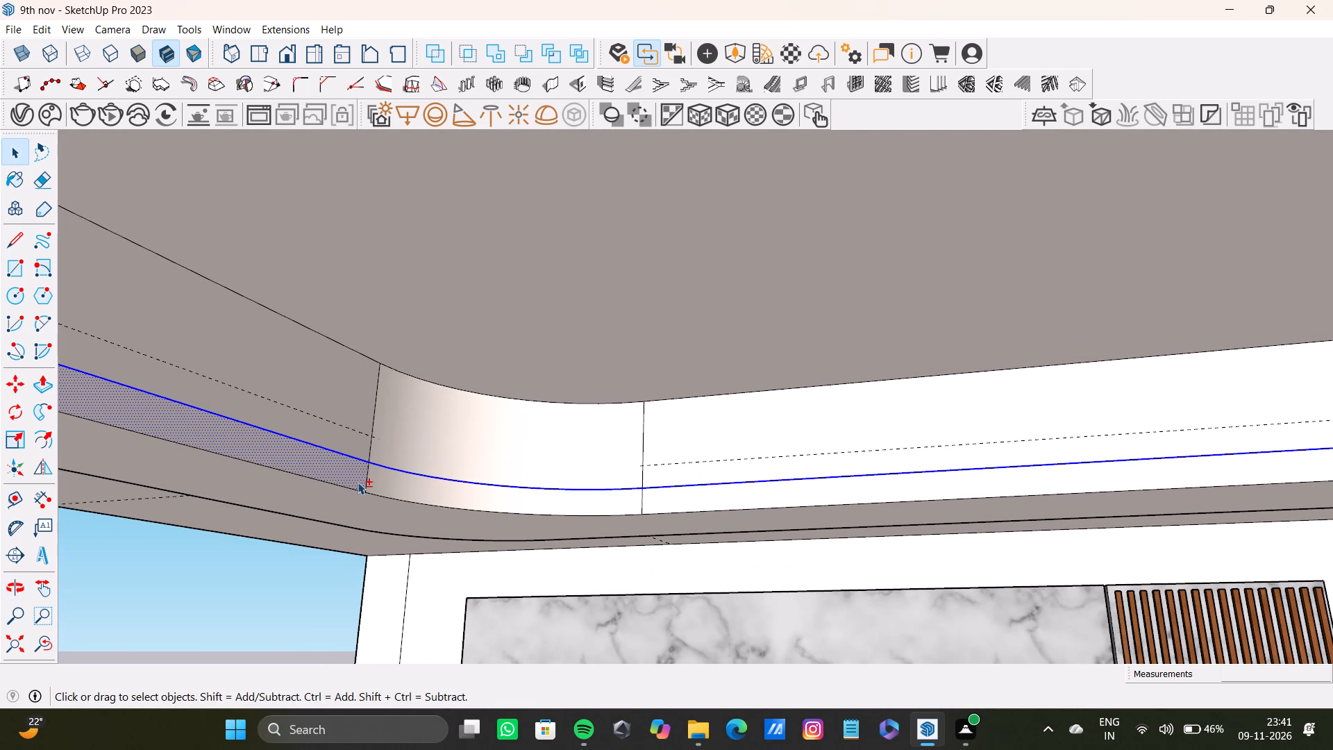
shift+click(351, 487)
shift+click(389, 487)
shift+click(393, 498)
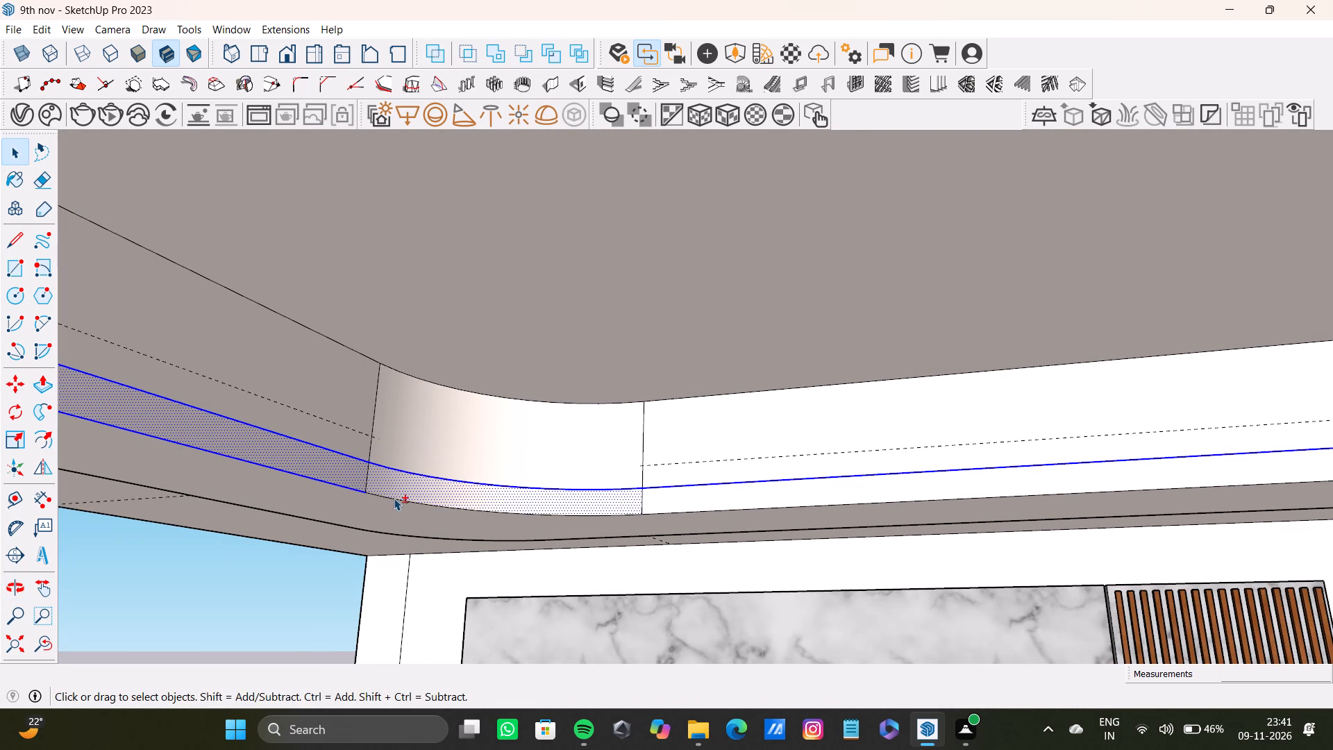
shift+click(688, 496)
shift+click(694, 510)
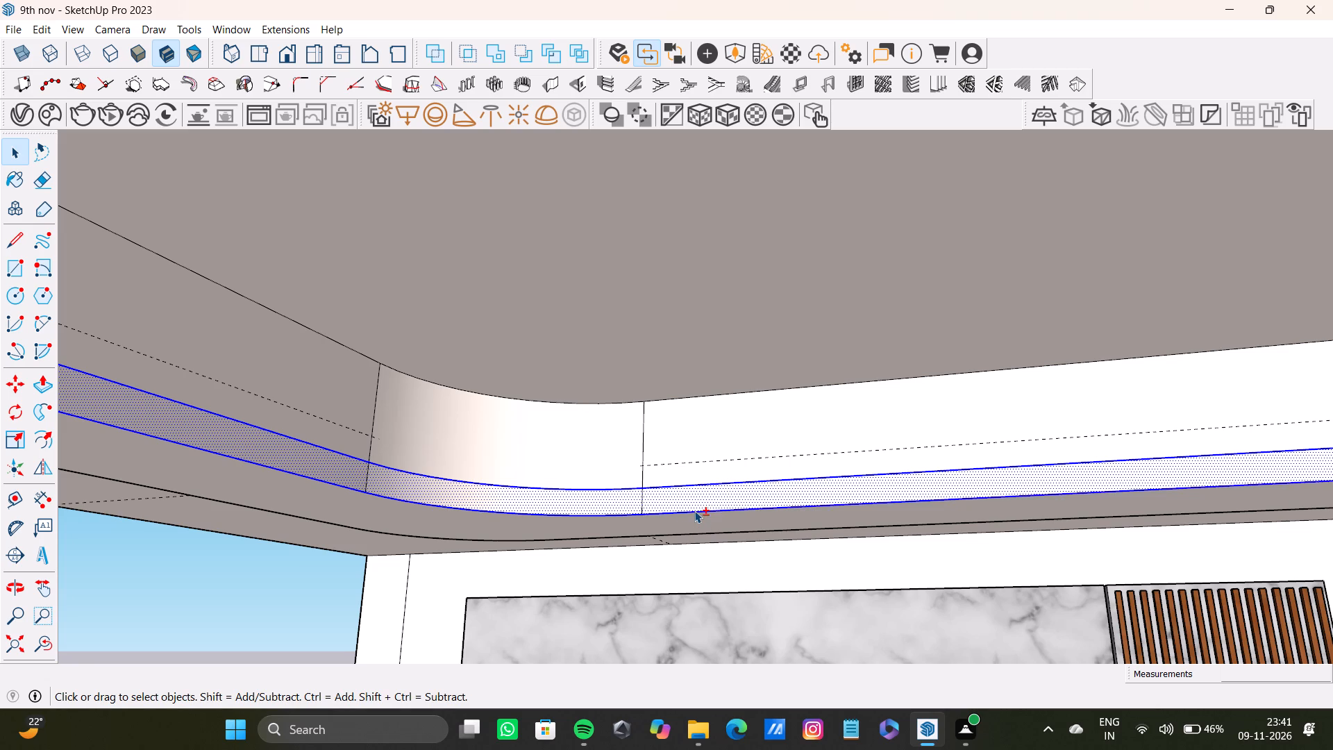
Add the lower strips and bottom edges of the rounded corner beside the wardrobe and of the wardrobe side to the selection.
shift+scroll(679, 508, down, 5)
shift+middle_drag(648, 505, 294, 403)
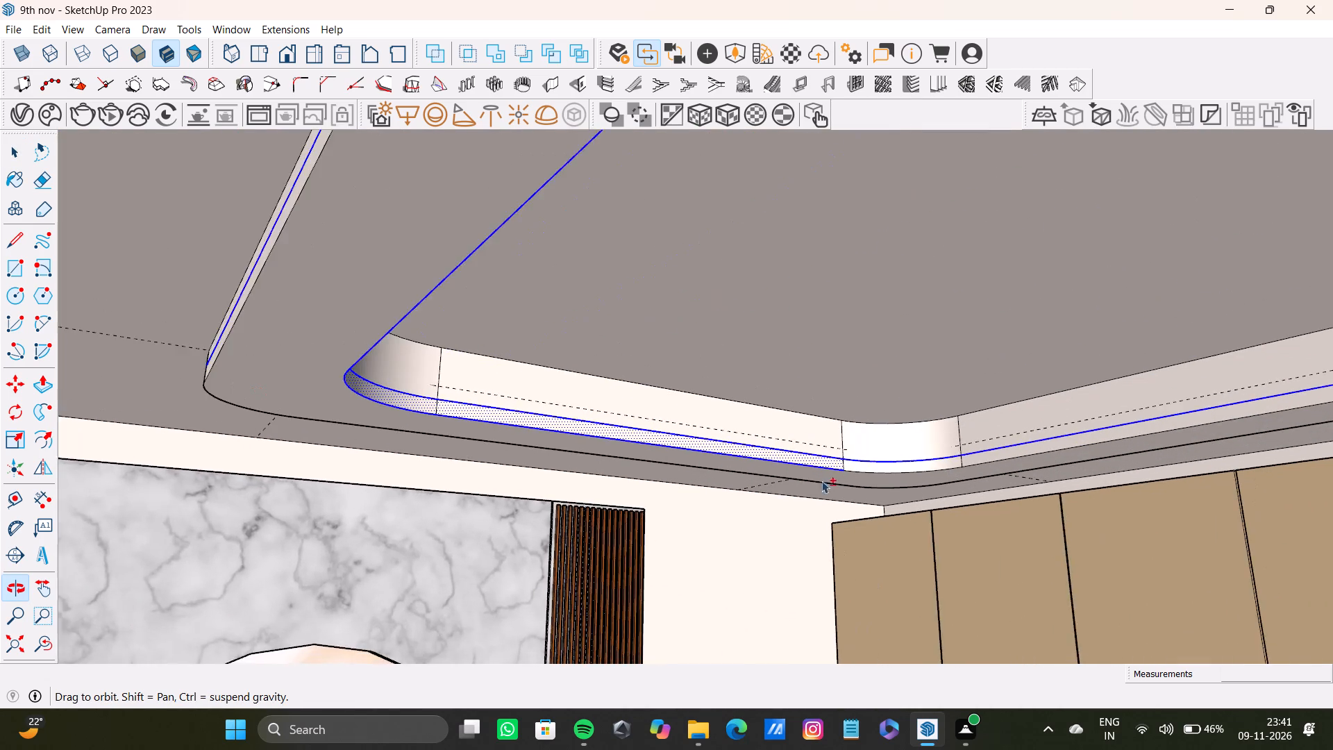
shift+scroll(1029, 551, up, 2)
shift+scroll(870, 474, up, 1)
shift+click(882, 443)
shift+click(885, 454)
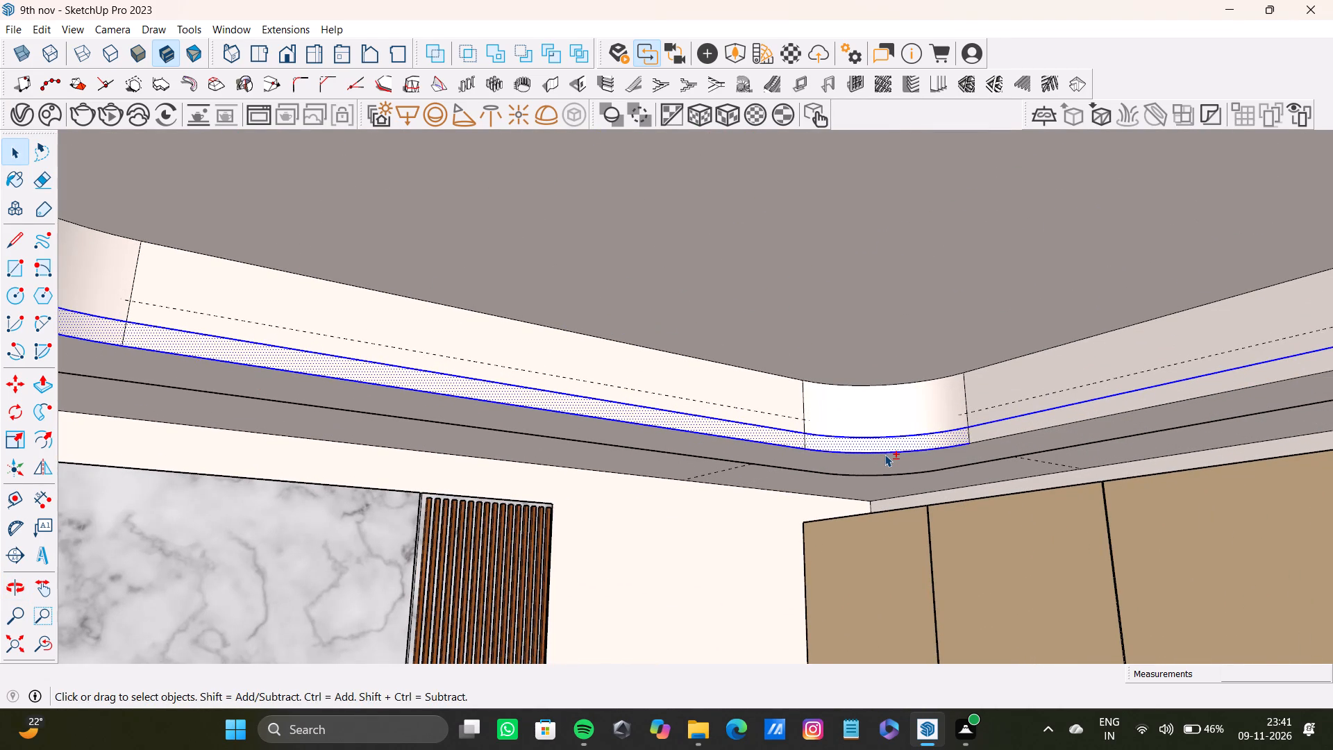
shift+scroll(871, 453, down, 4)
shift+middle_drag(866, 451, 644, 428)
shift+scroll(794, 425, up, 5)
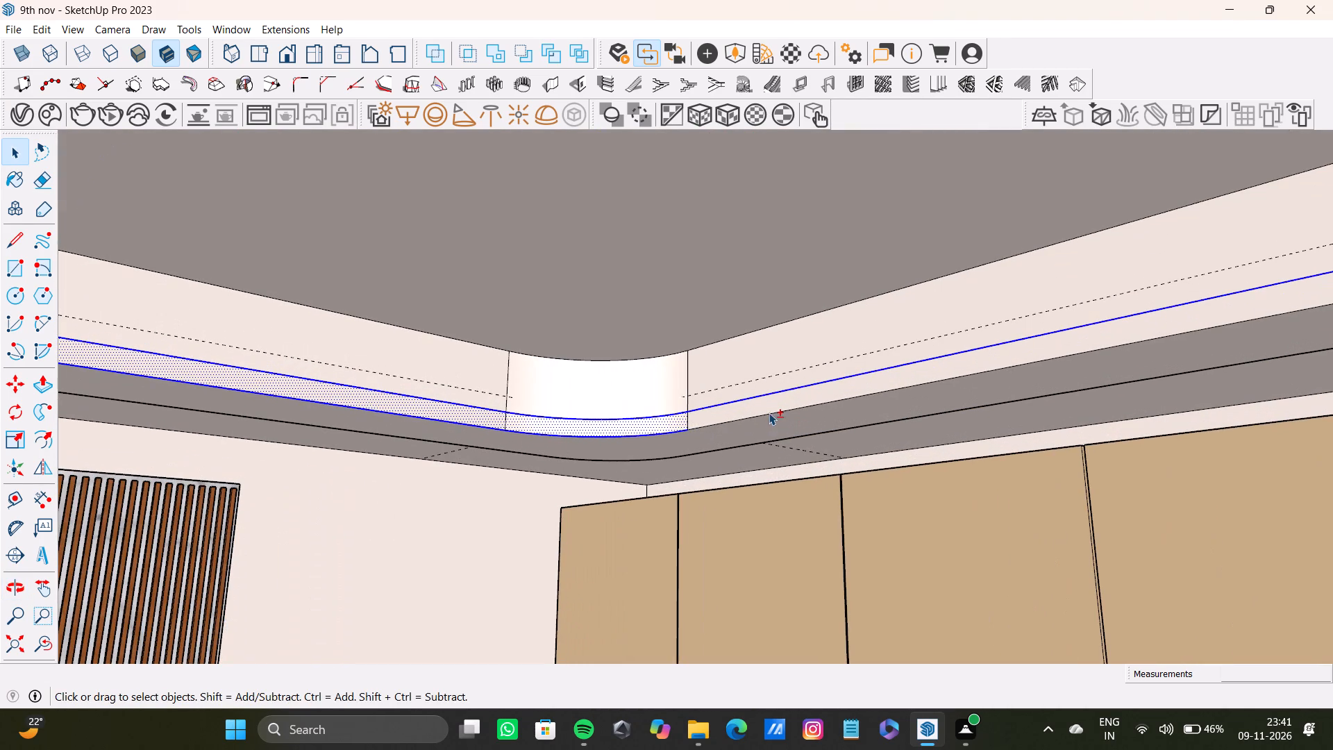
shift+click(773, 406)
shift+click(773, 410)
shift+scroll(773, 410, down, 2)
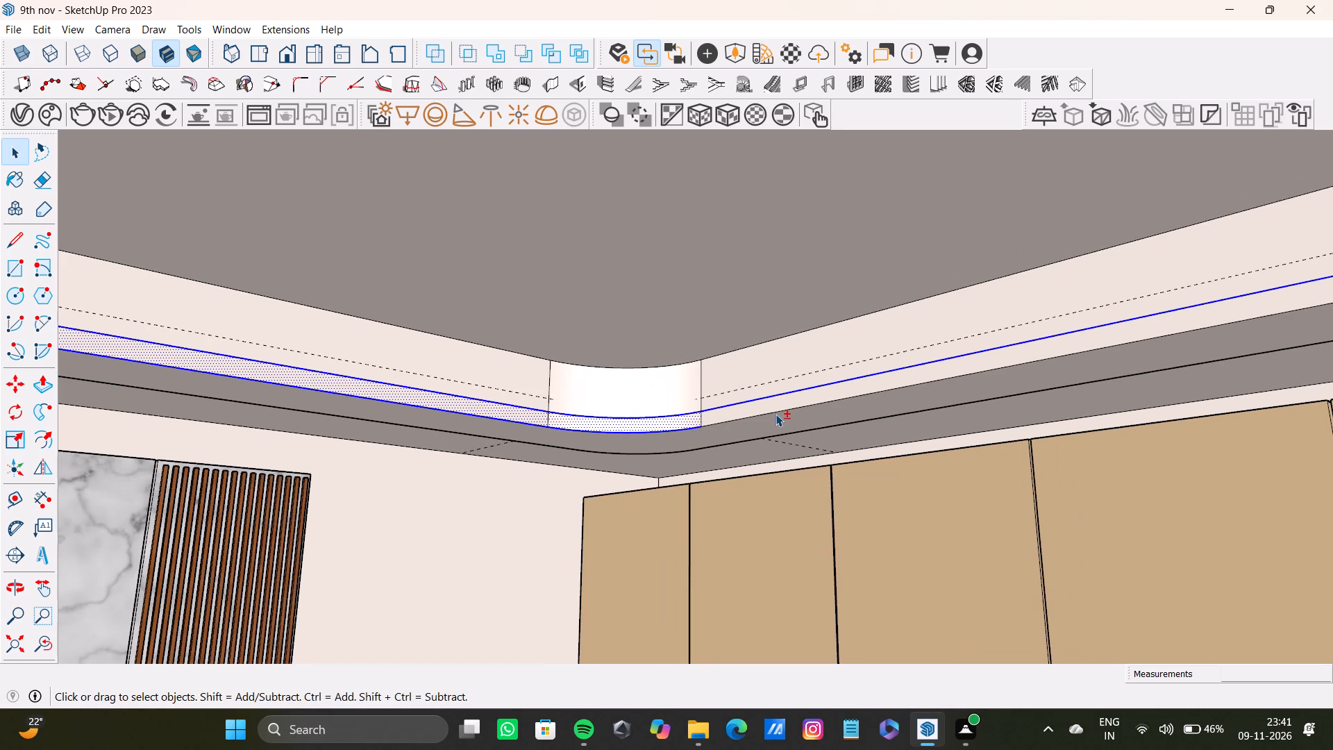
shift+click(776, 405)
shift+click(782, 412)
Add the lower strips of the two remaining rounded corners, at the wardrobe's far end and the open front, to the selection.
shift+scroll(780, 414, down, 5)
shift+middle_drag(773, 420, 610, 421)
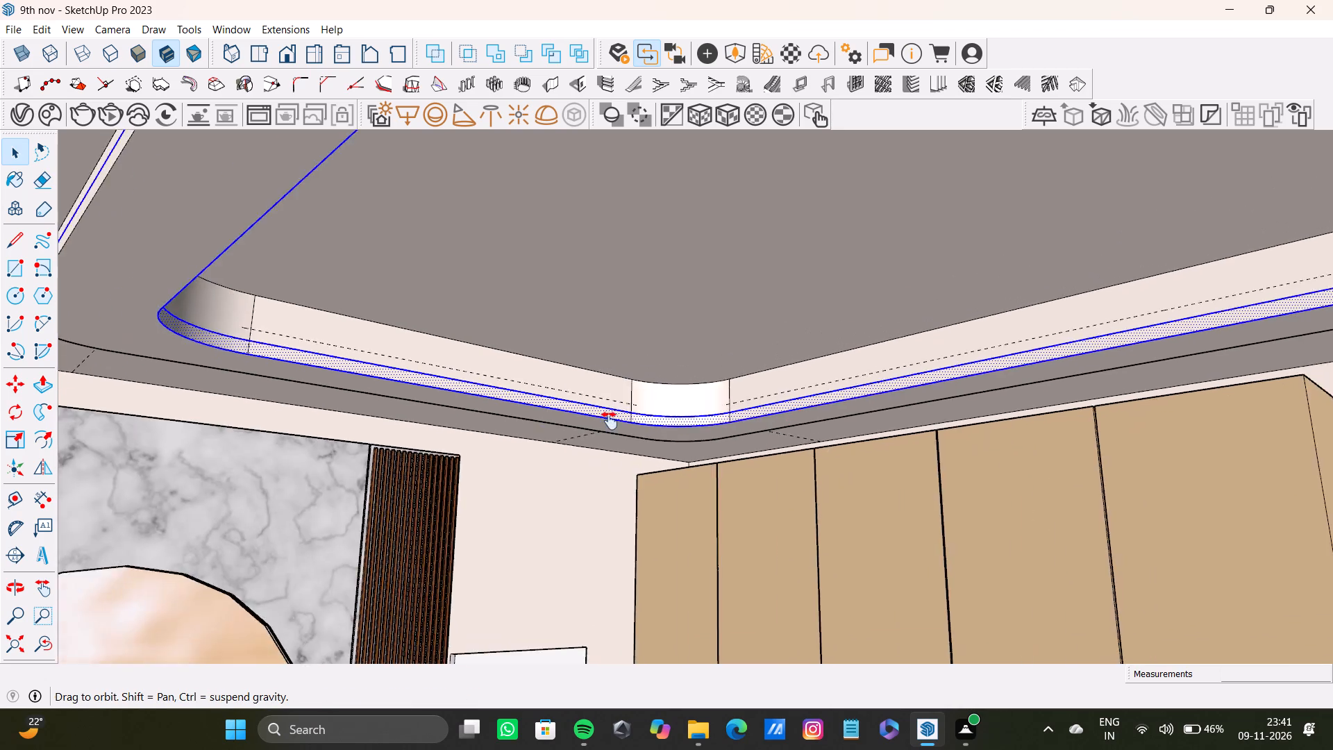
shift+middle_drag(610, 421, 441, 350)
shift+scroll(819, 342, up, 5)
shift+middle_drag(1068, 305, 751, 347)
shift+scroll(772, 328, up, 3)
shift+click(773, 328)
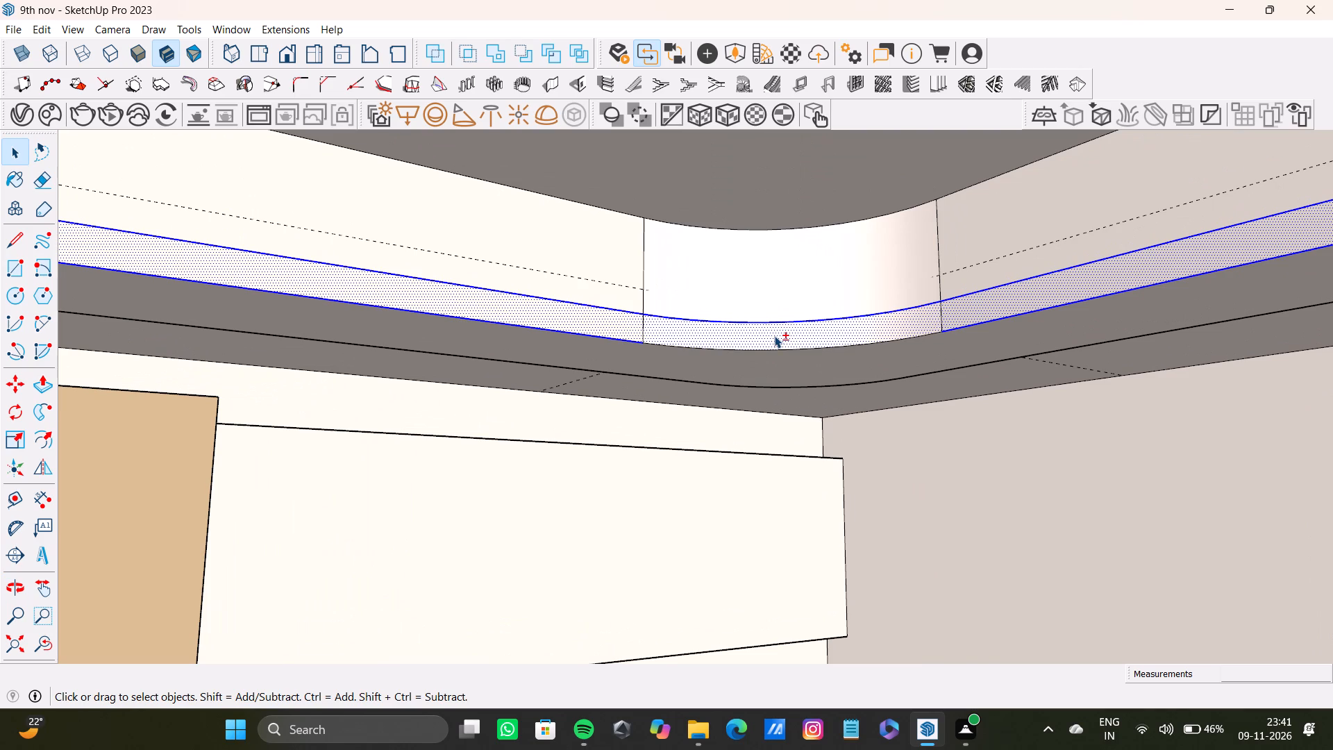
shift+click(764, 351)
shift+middle_drag(786, 335, 769, 314)
shift+middle_drag(905, 307, 671, 379)
shift+scroll(853, 377, up, 2)
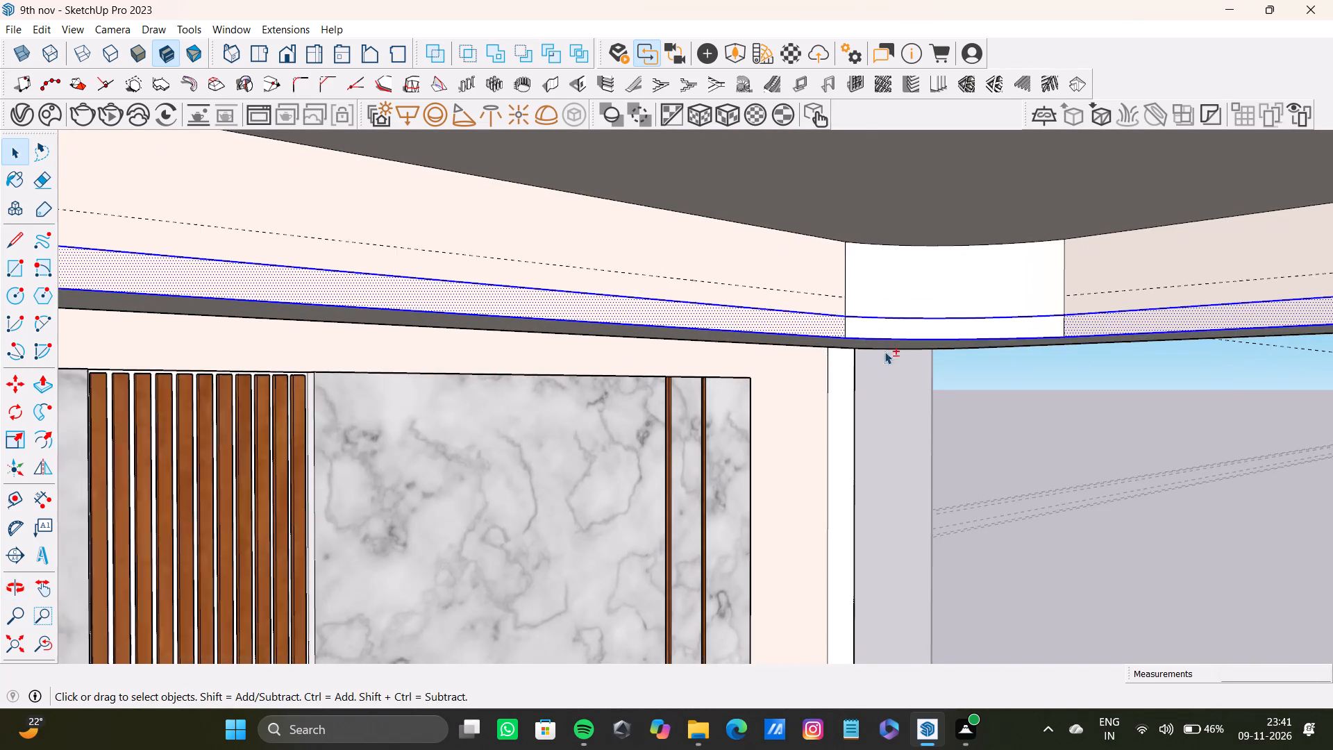
shift+scroll(885, 351, up, 2)
shift+click(882, 312)
shift+scroll(722, 354, down, 9)
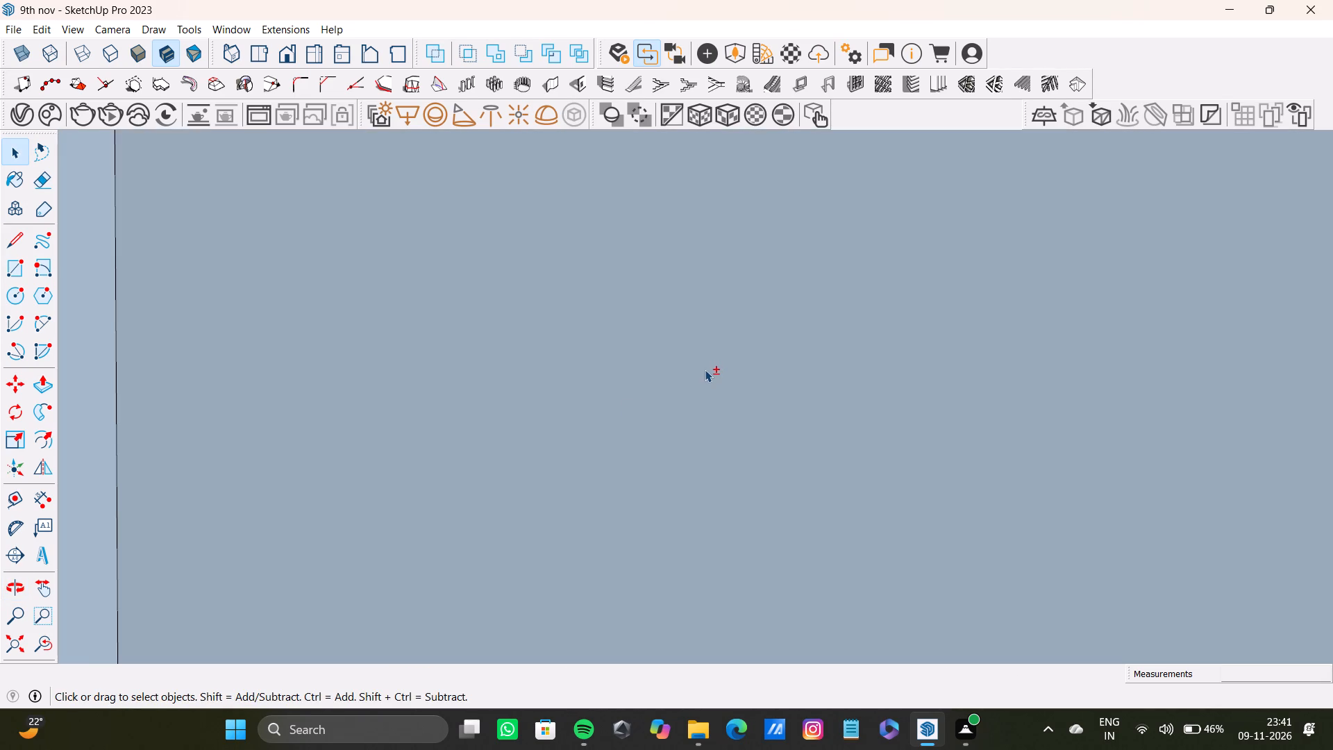
Group the selected lower strips around the recess and convert the group into a V-Ray Mesh Light.
shift+click(12, 642)
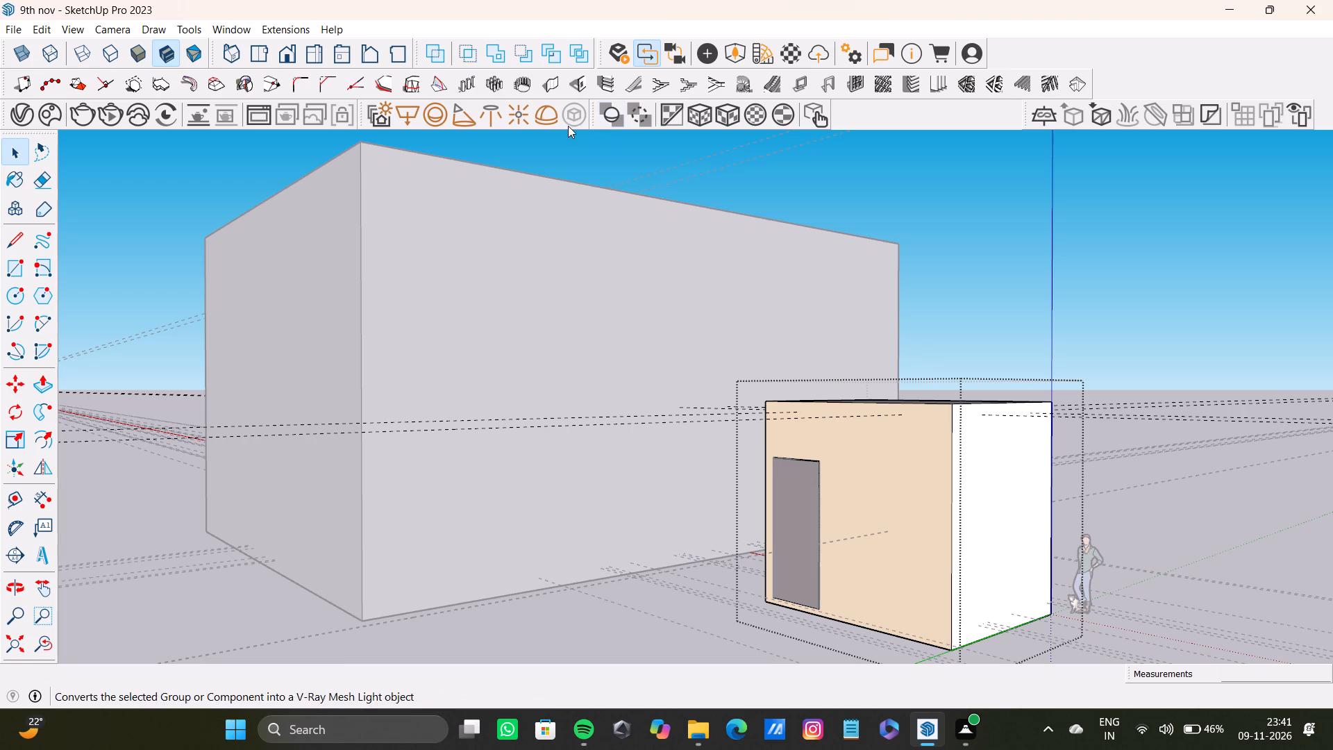
middle_drag(903, 375, 389, 401)
scroll(755, 546, up, 8)
shift+middle_drag(369, 463, 787, 586)
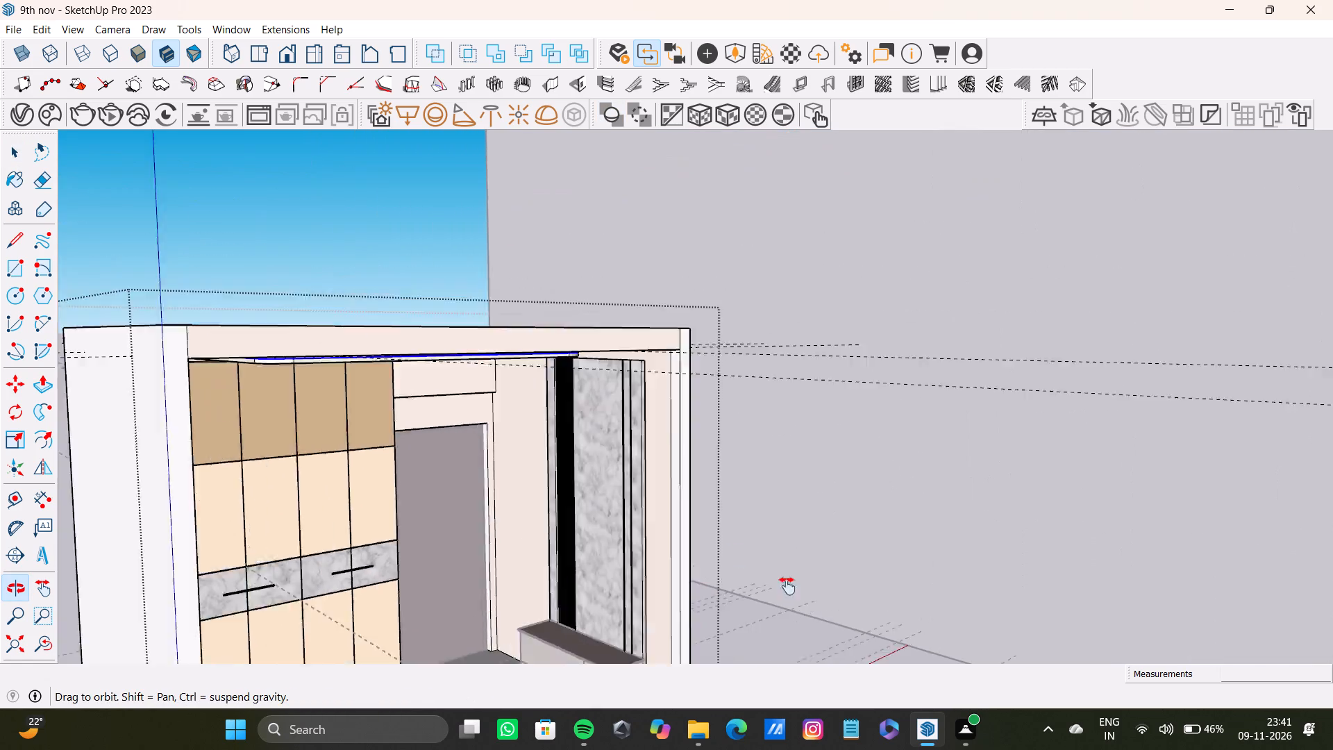
shift+middle_drag(787, 586, 804, 551)
scroll(665, 458, up, 7)
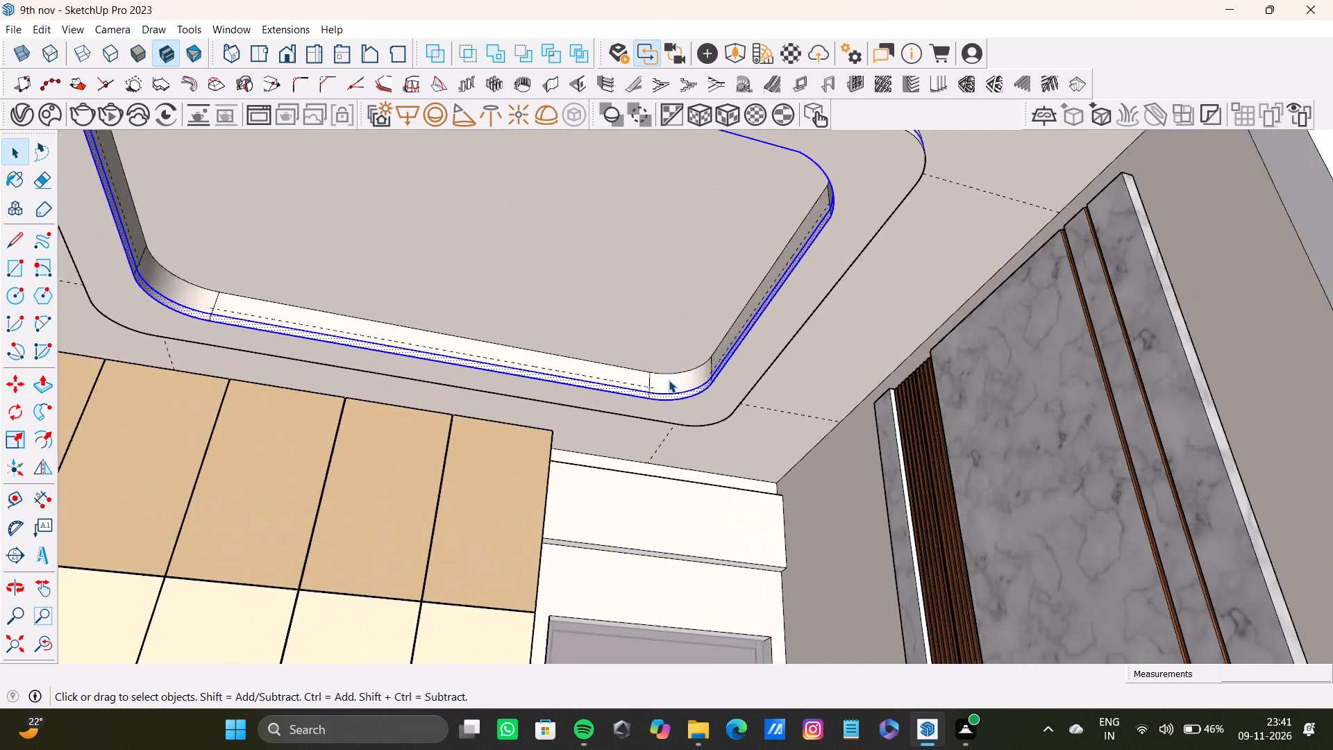
scroll(669, 380, up, 7)
right_click(672, 410)
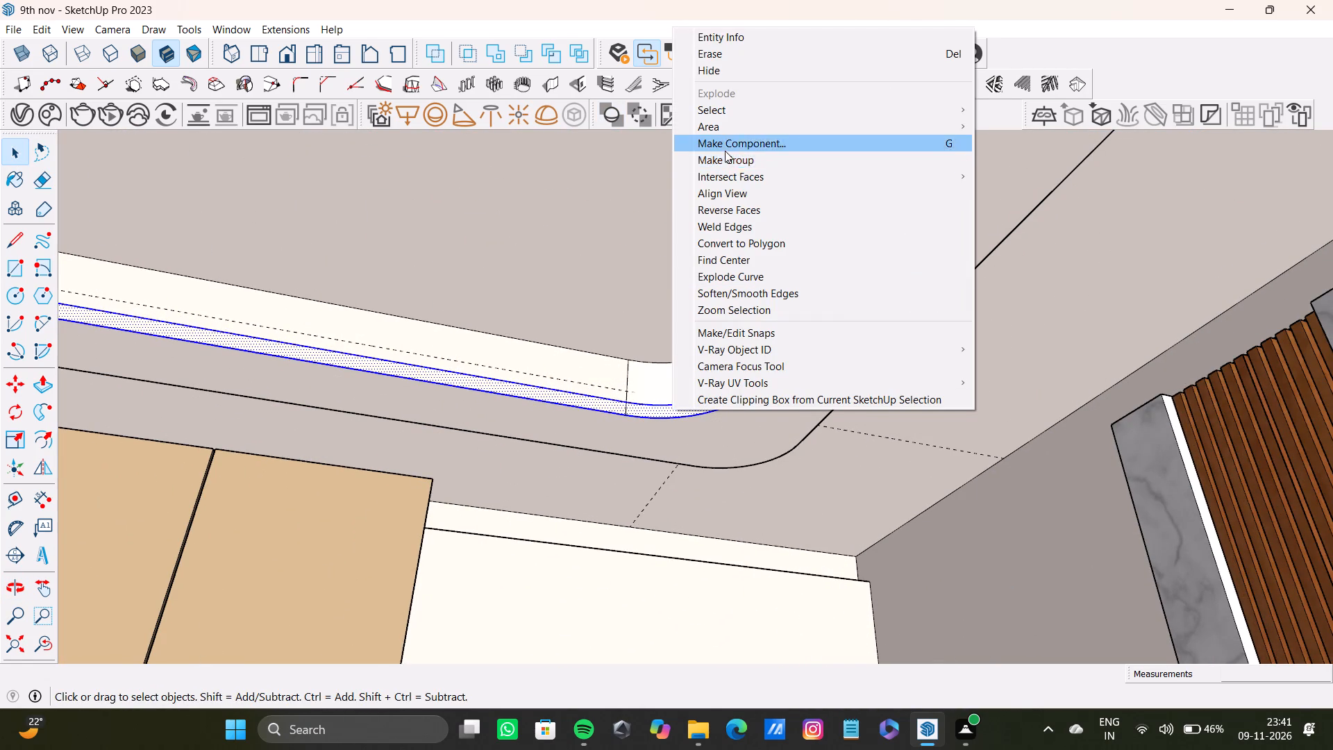
click(725, 158)
click(575, 115)
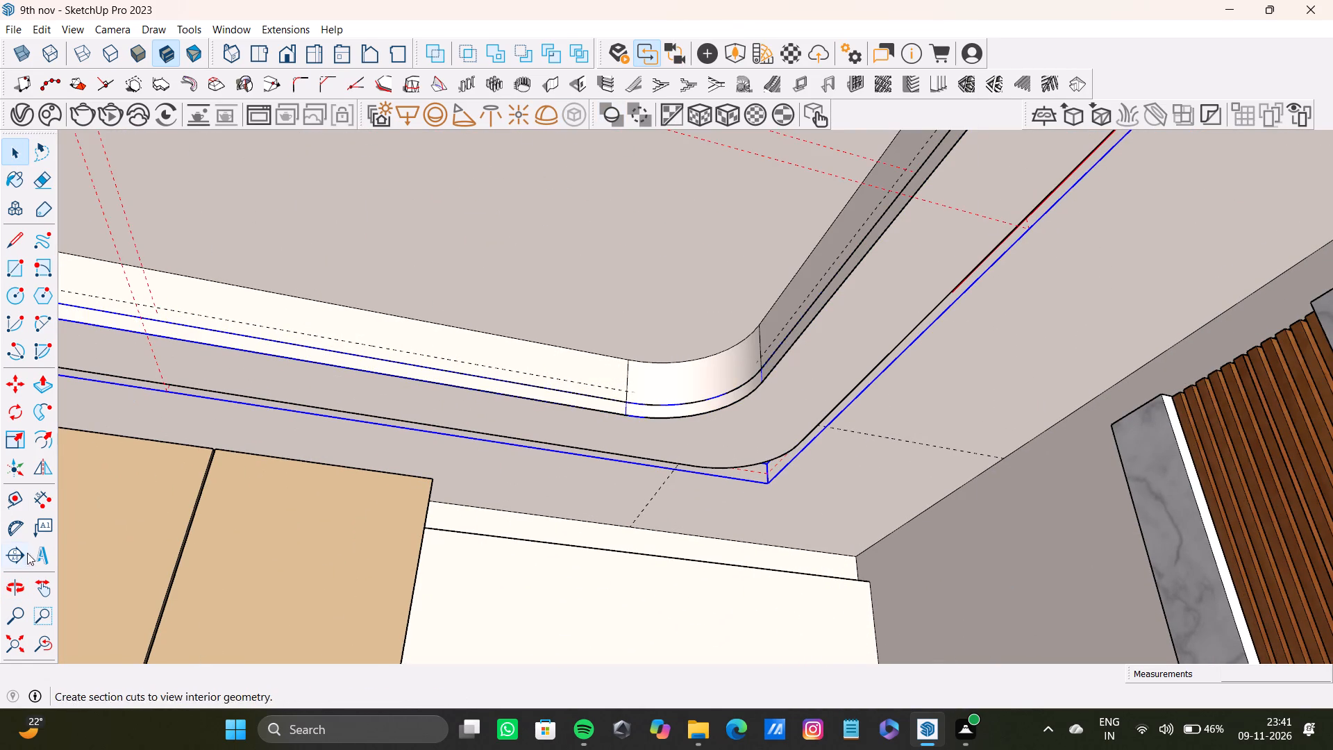
Draw a V-Ray rectangle light in the marble wall's thin wood groove nearer the slats, from its top down to the low cabinet.
click(19, 641)
middle_drag(411, 519, 394, 572)
scroll(380, 482, up, 9)
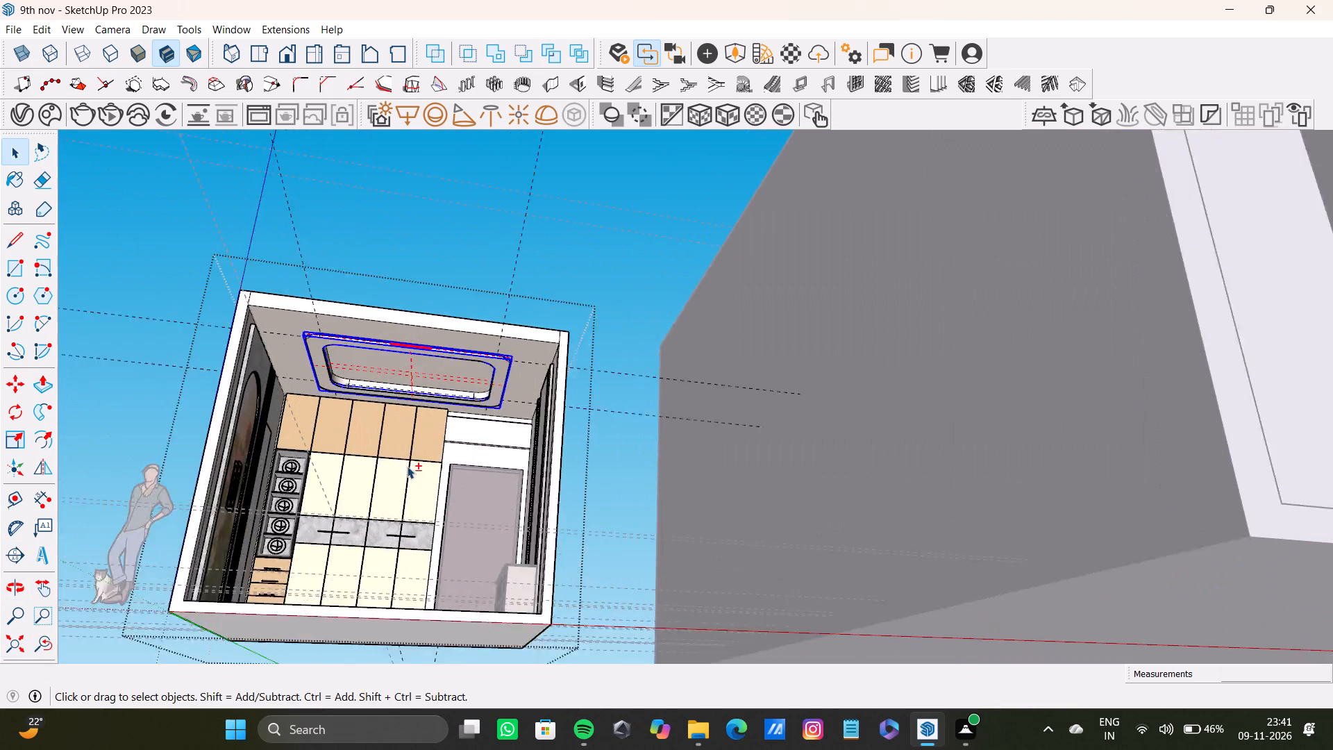
shift+middle_drag(411, 469, 531, 557)
scroll(549, 549, up, 6)
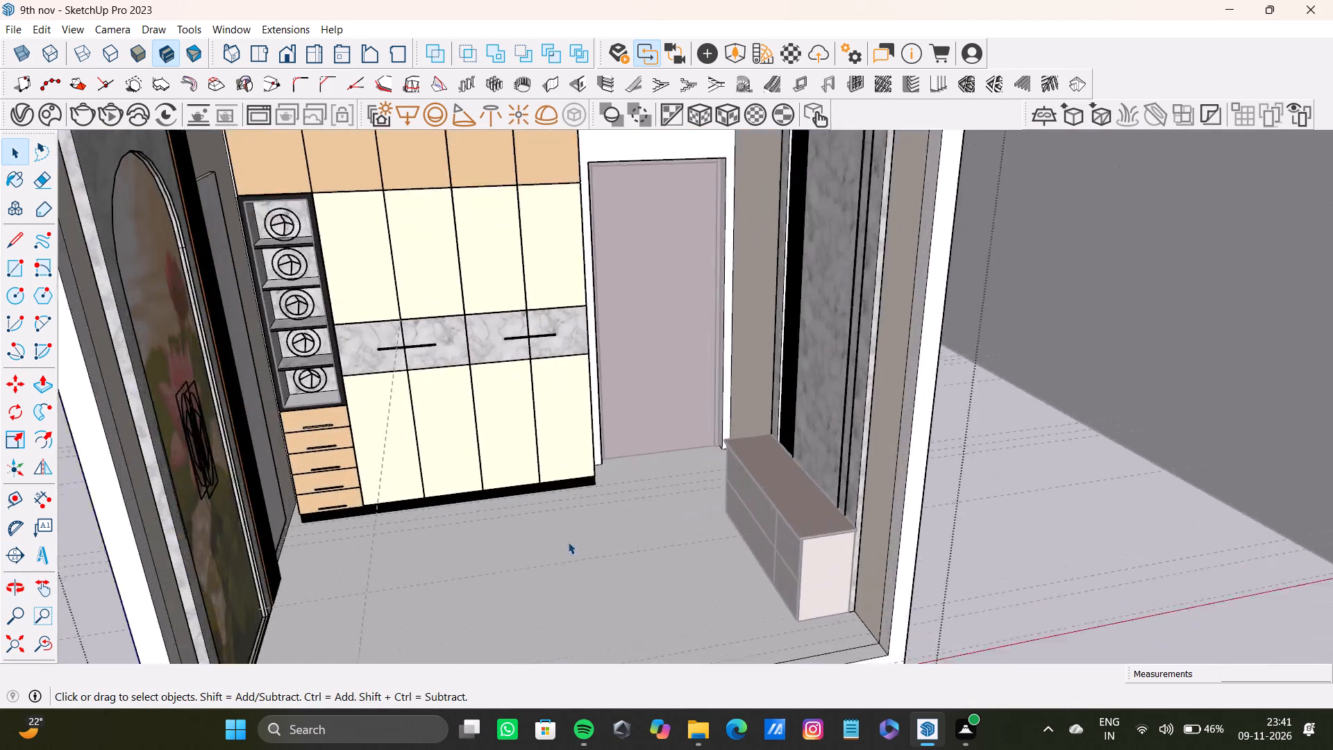
scroll(568, 542, up, 2)
scroll(568, 540, down, 7)
middle_drag(554, 535, 507, 479)
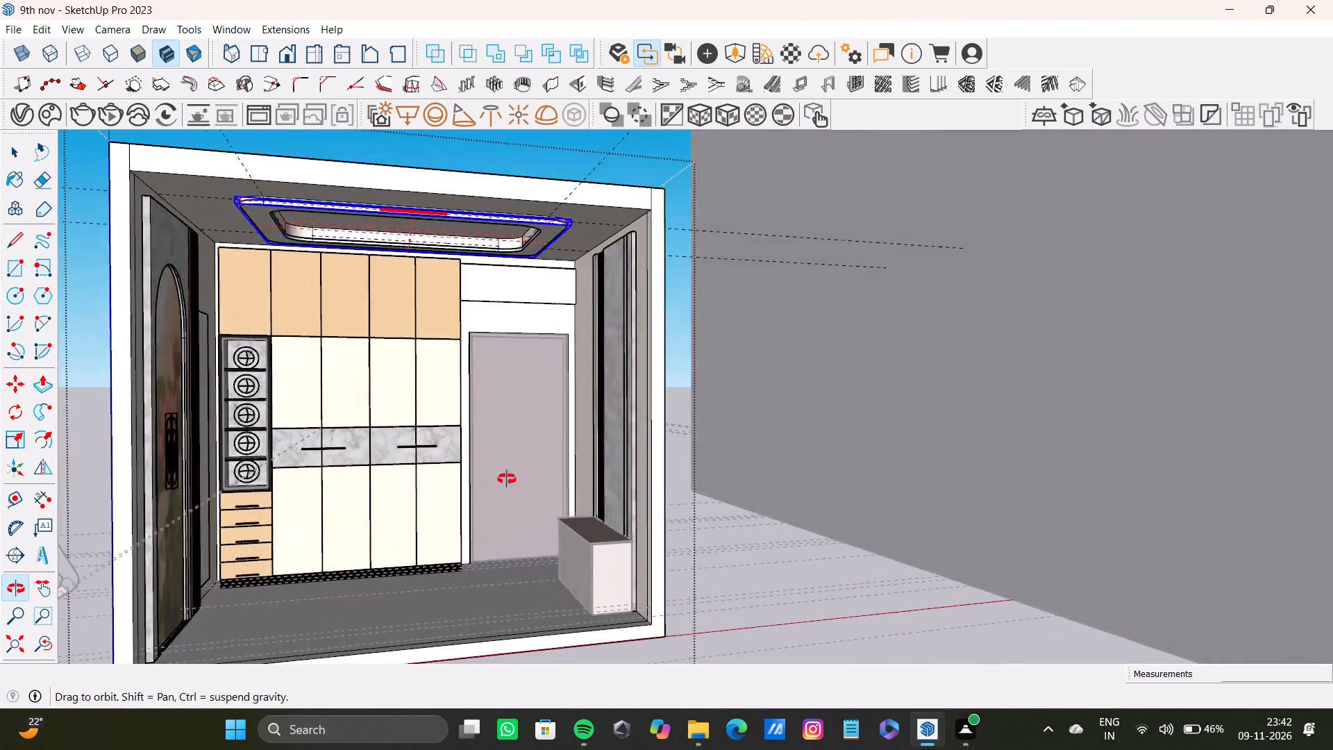
middle_drag(507, 479, 458, 439)
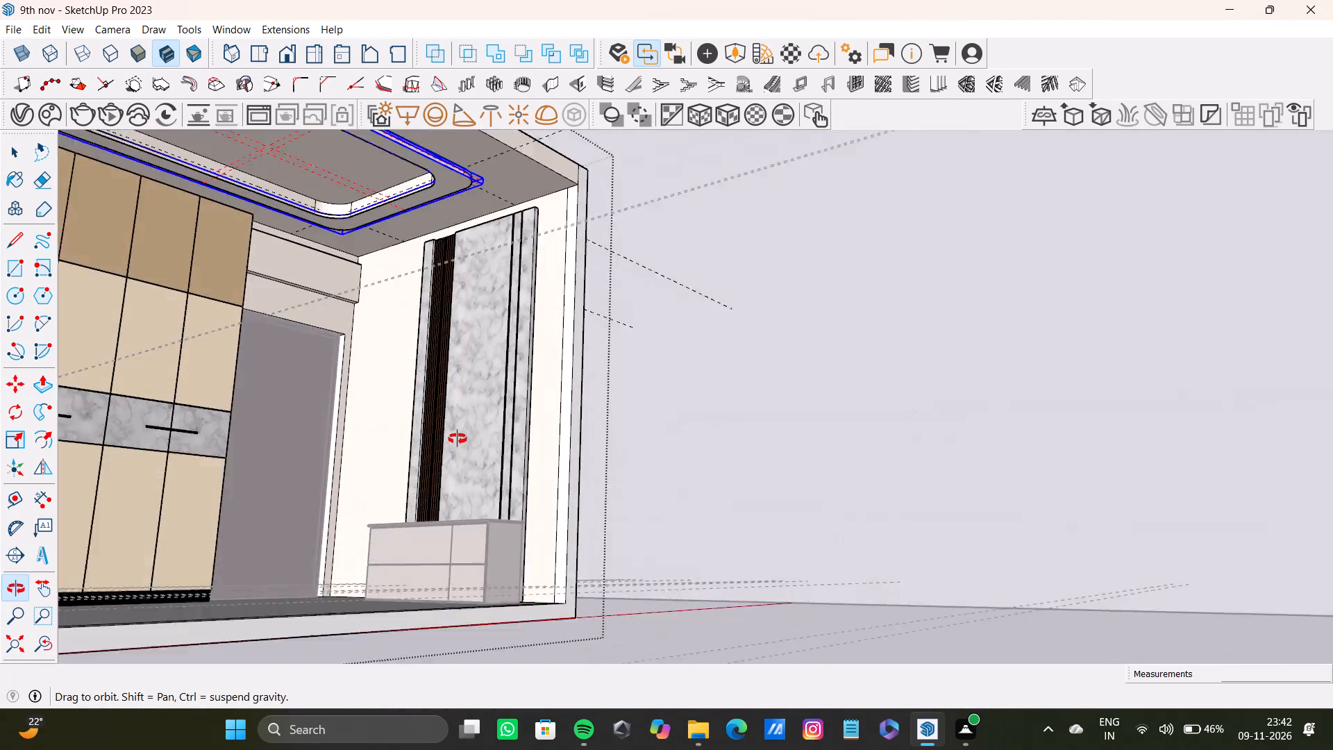
middle_drag(458, 439, 455, 483)
scroll(497, 294, up, 11)
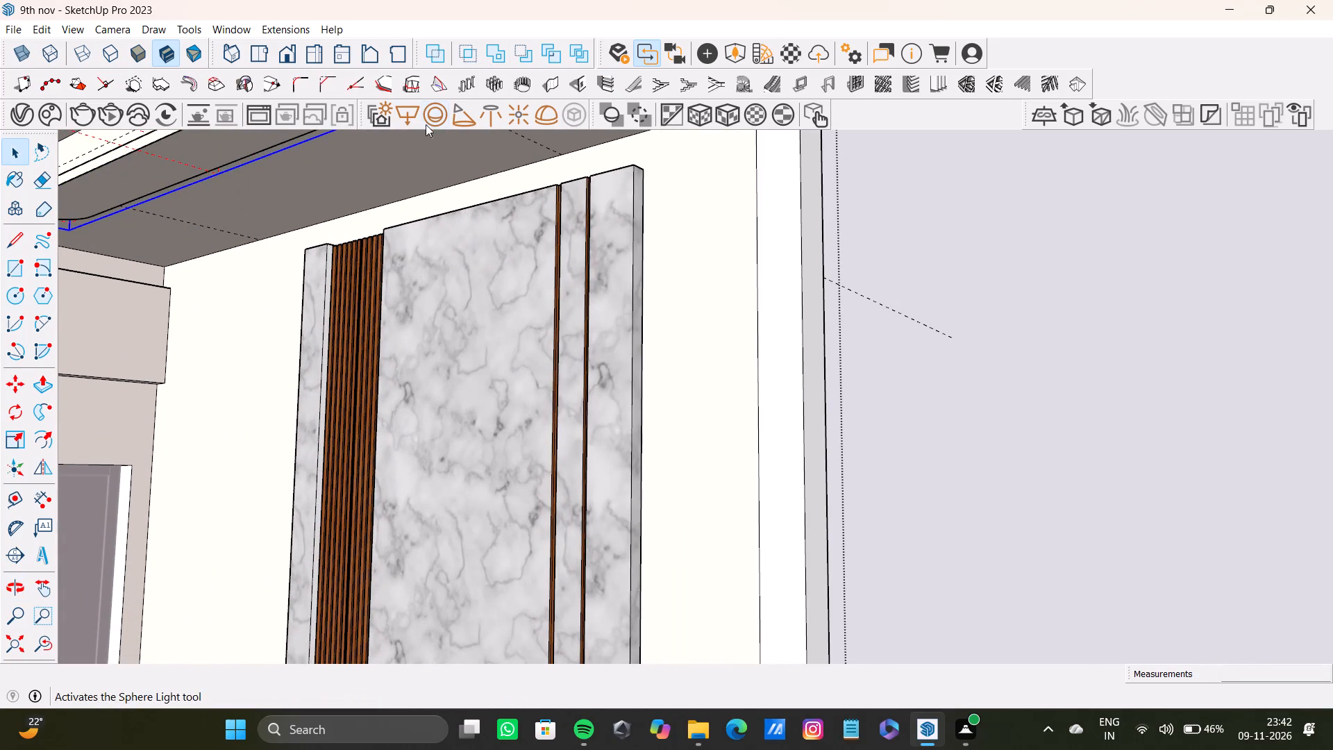
click(415, 112)
scroll(524, 258, up, 1)
middle_drag(524, 258, 606, 308)
scroll(659, 292, up, 10)
shift+middle_drag(669, 244, 644, 341)
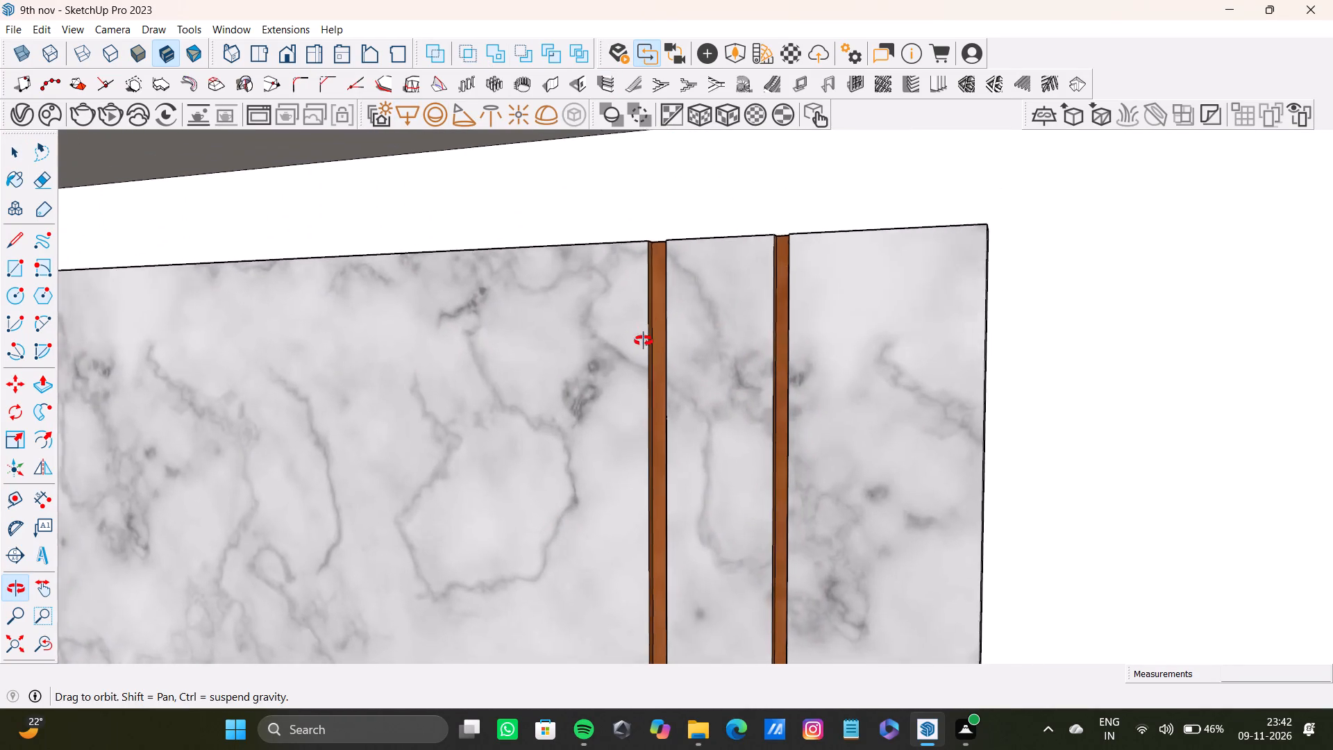
shift+middle_drag(644, 341, 691, 345)
scroll(666, 289, up, 18)
middle_drag(640, 270, 652, 348)
scroll(653, 261, up, 6)
click(594, 242)
scroll(795, 472, down, 7)
middle_drag(765, 547, 764, 547)
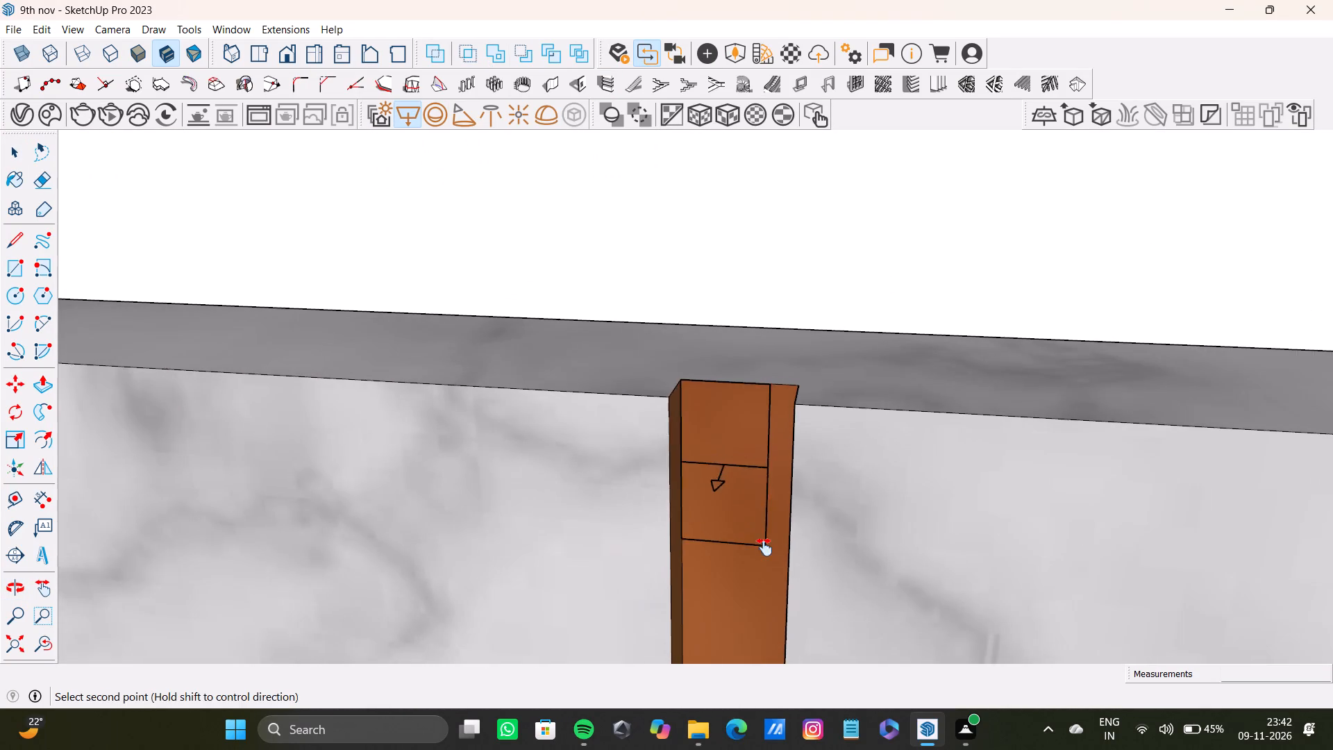
middle_drag(764, 547, 727, 126)
scroll(706, 521, down, 2)
middle_drag(704, 547, 681, 257)
middle_drag(673, 521, 648, 207)
middle_drag(689, 497, 689, 502)
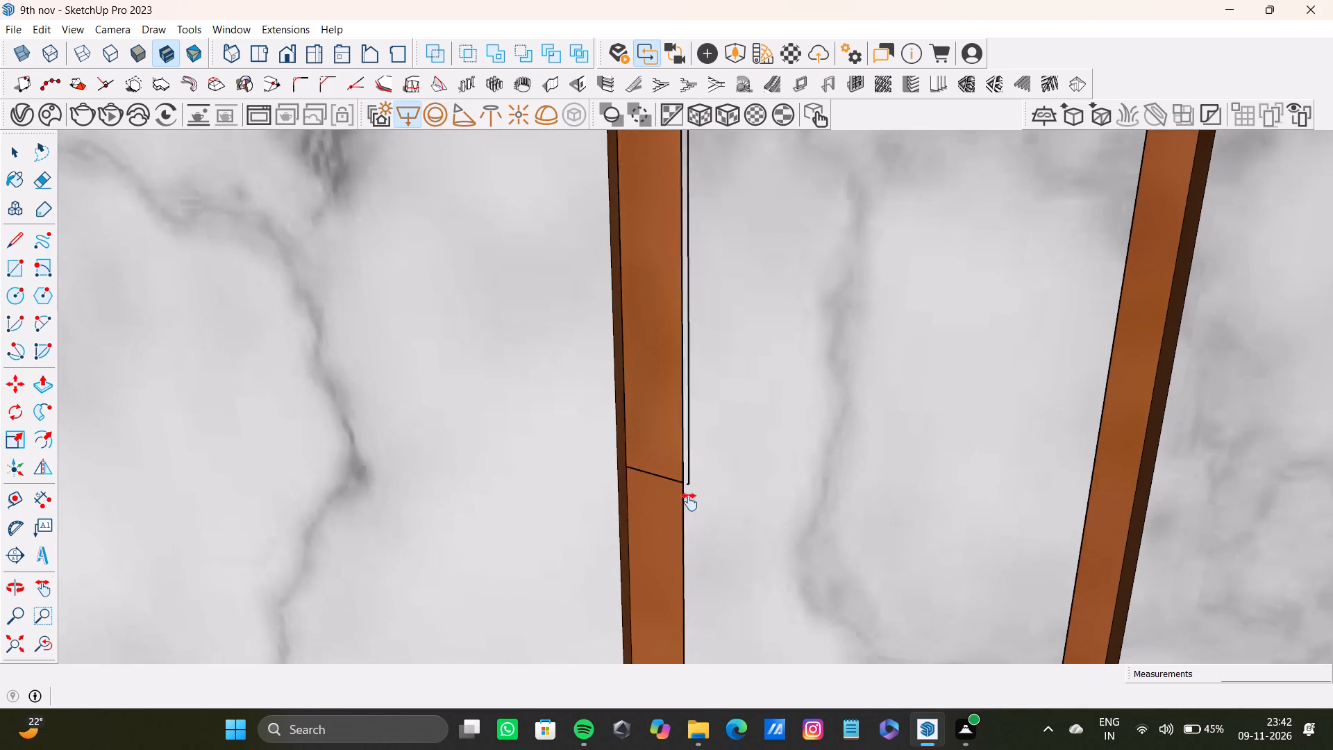
middle_drag(689, 502, 678, 317)
shift+middle_drag(666, 535, 648, 358)
scroll(648, 358, down, 1)
middle_drag(623, 749, 619, 623)
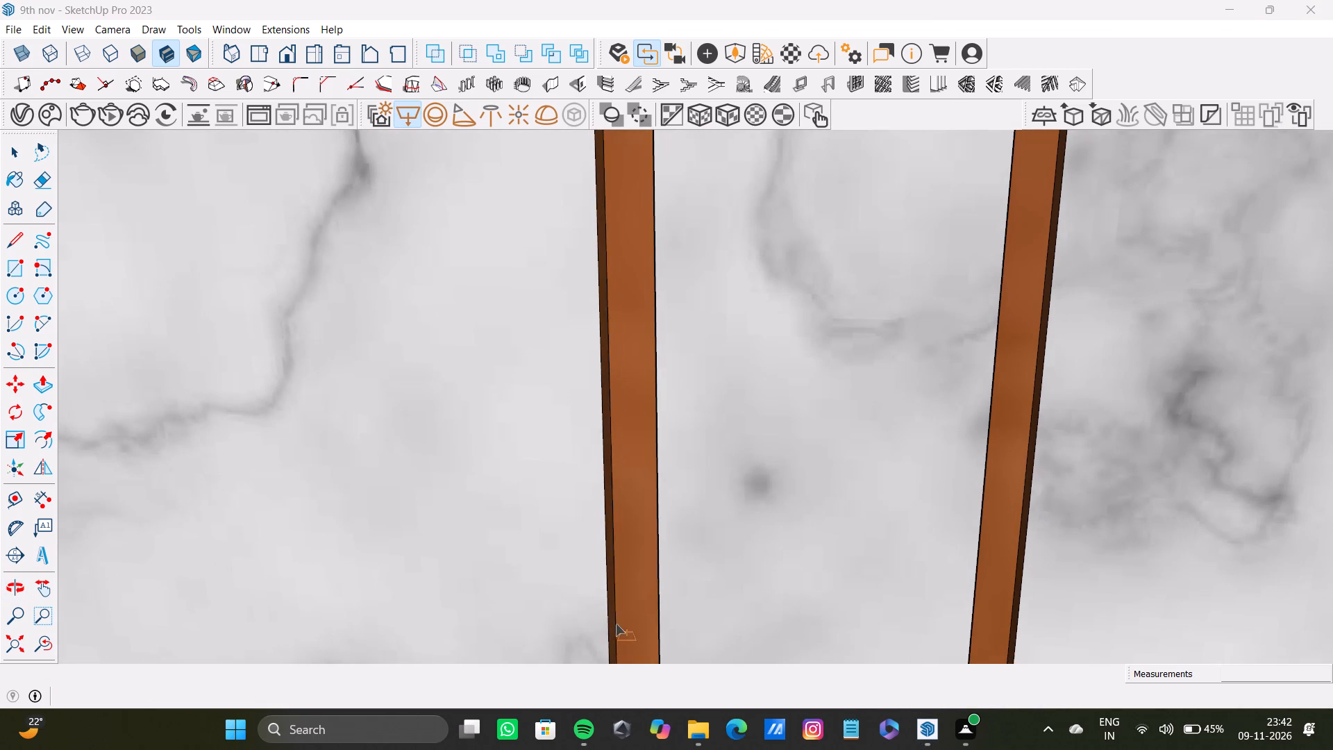
scroll(577, 577, down, 3)
shift+middle_drag(682, 614, 668, 290)
shift+scroll(668, 287, down, 1)
scroll(586, 521, up, 4)
shift+middle_drag(617, 574, 614, 412)
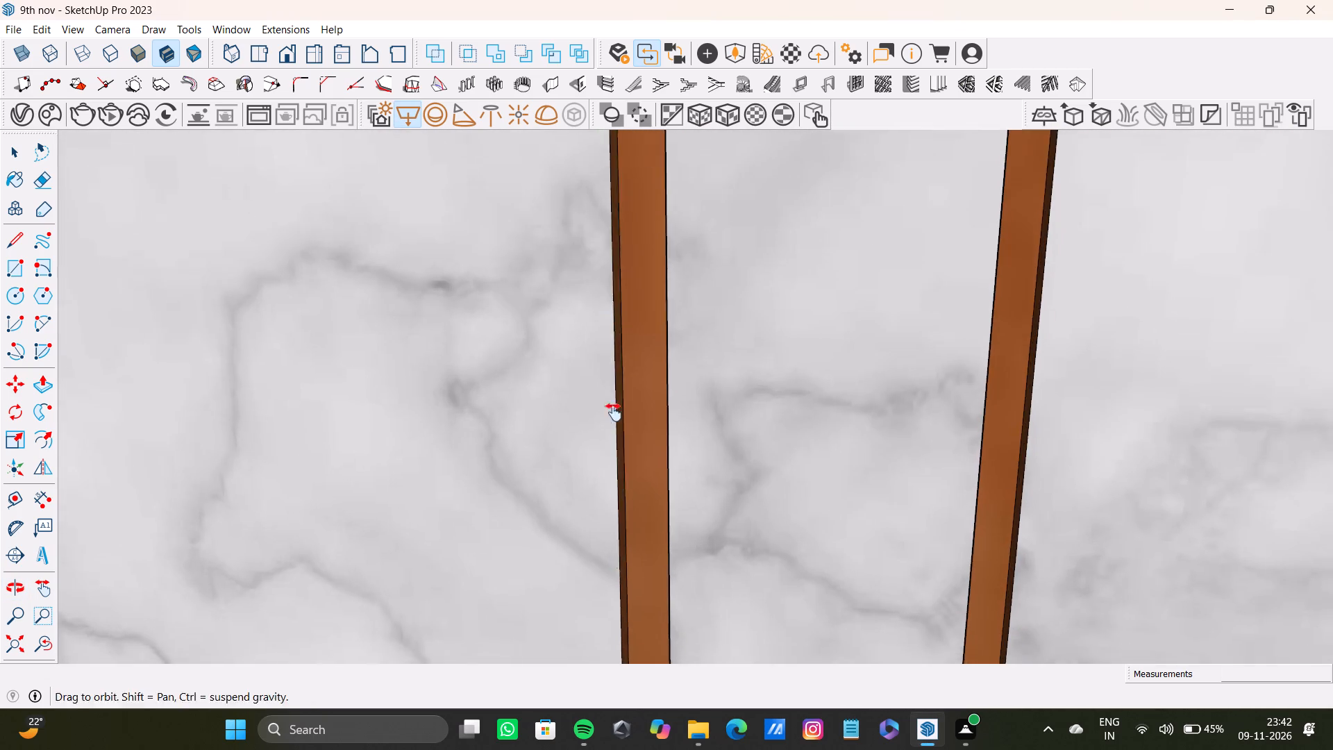
shift+middle_drag(614, 412, 603, 226)
scroll(668, 553, up, 4)
shift+middle_drag(655, 587, 620, 242)
scroll(624, 490, up, 11)
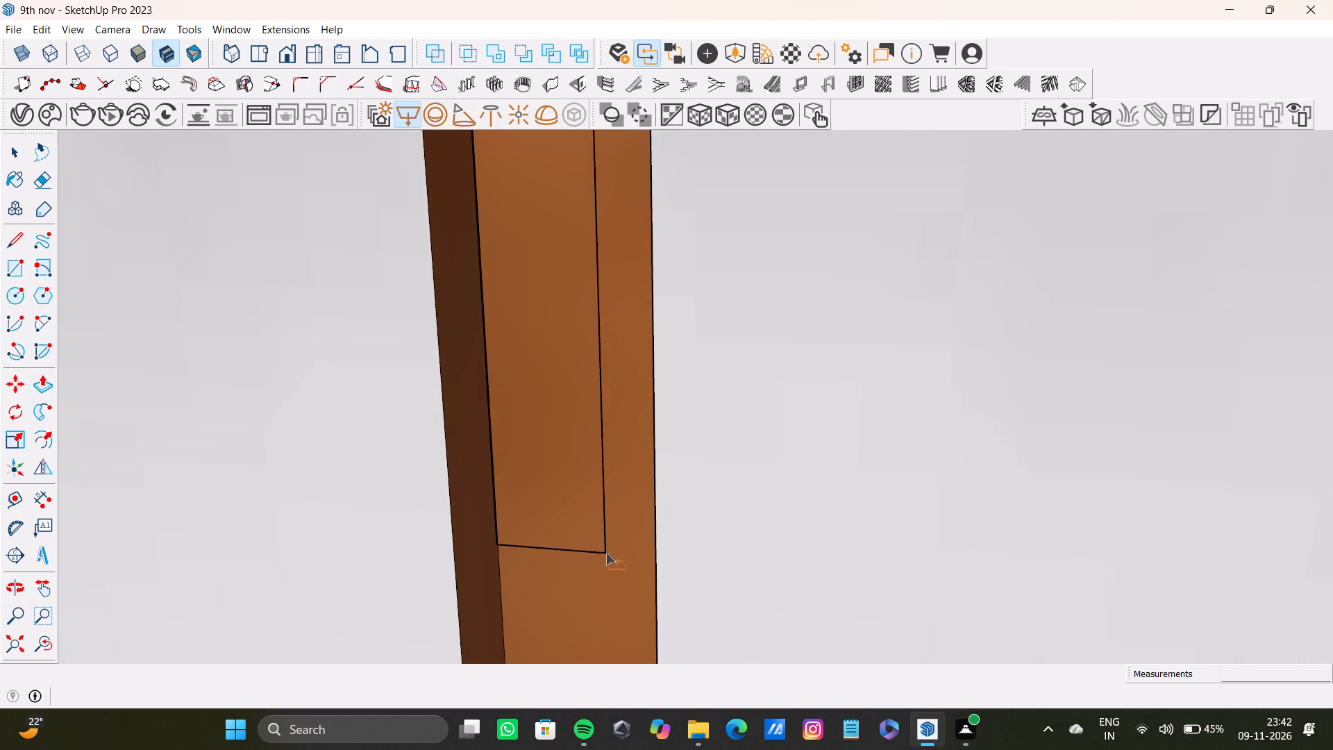
middle_drag(628, 526, 656, 580)
scroll(636, 548, up, 8)
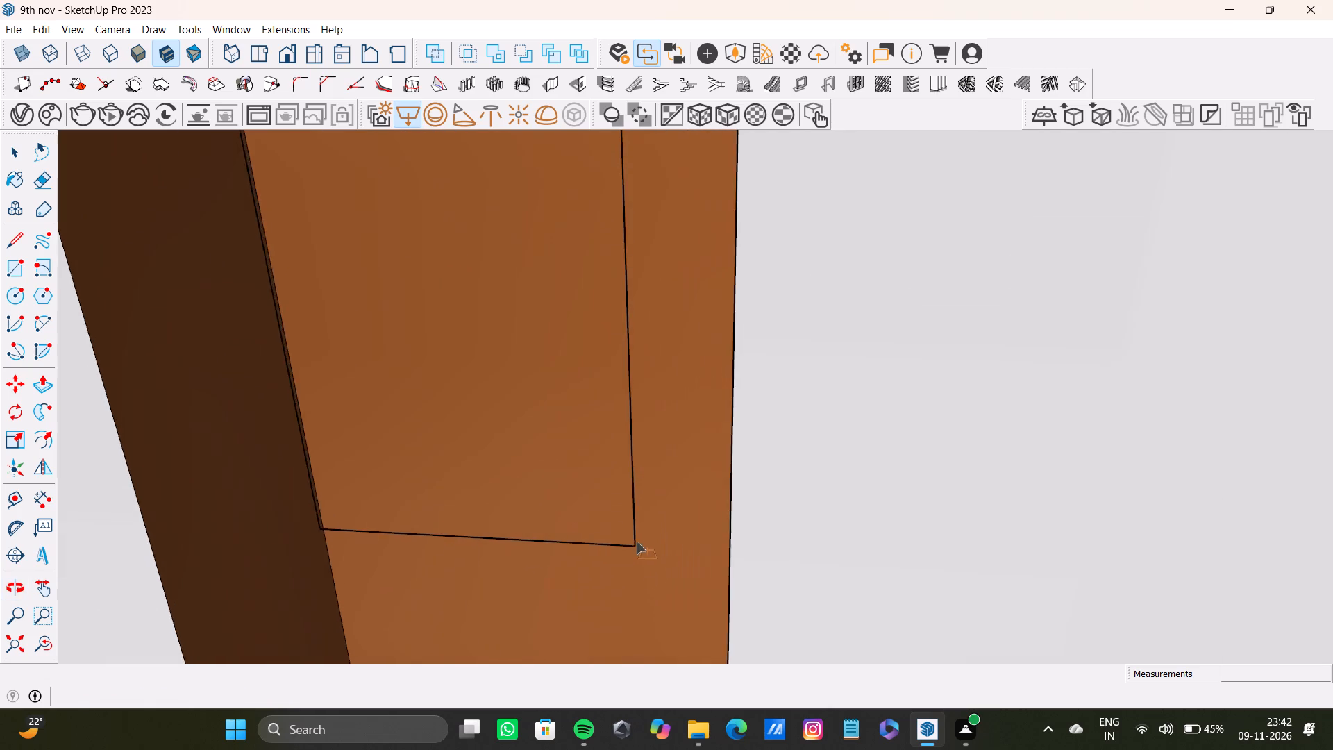
middle_drag(638, 539, 684, 535)
scroll(744, 567, down, 3)
middle_drag(740, 599, 650, 240)
scroll(639, 412, down, 2)
shift+middle_drag(623, 515, 623, 190)
scroll(591, 458, down, 1)
middle_drag(596, 537, 532, 70)
scroll(625, 562, down, 1)
middle_drag(623, 565, 621, 567)
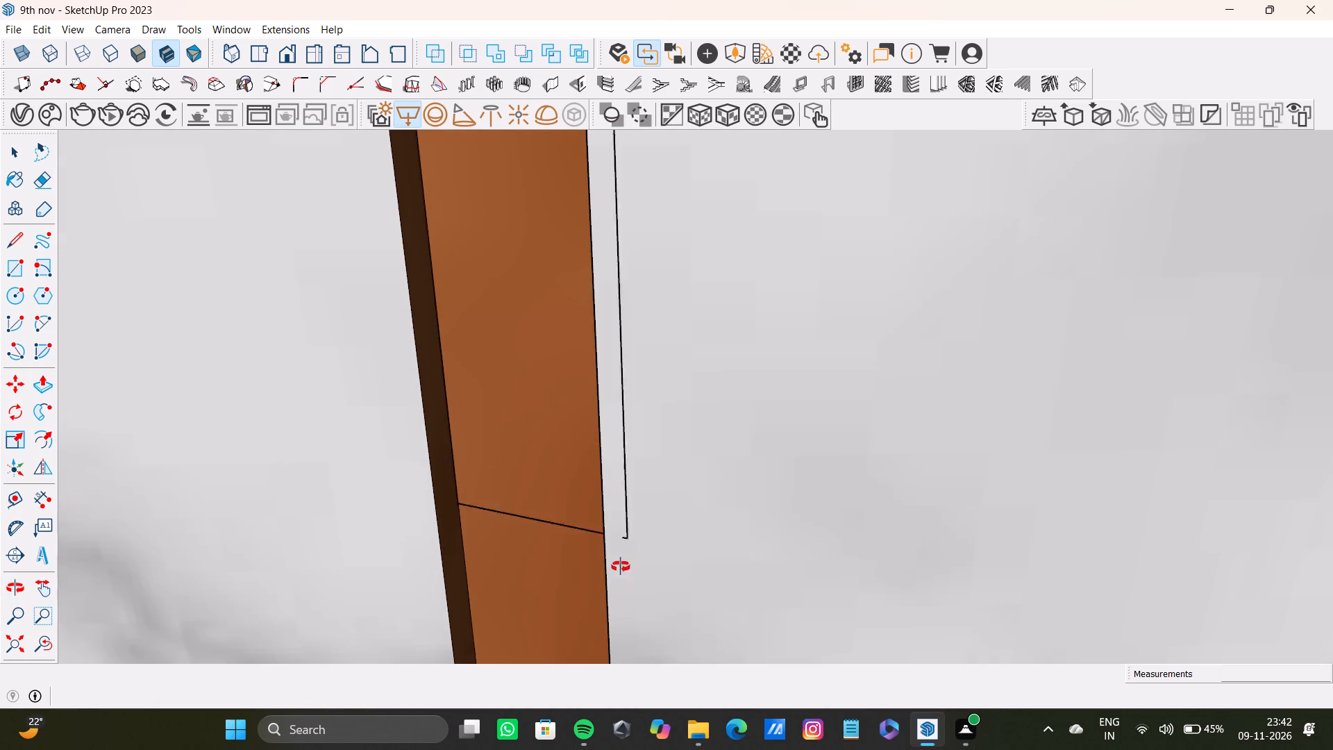
middle_drag(621, 567, 632, 0)
middle_drag(551, 442, 544, 173)
middle_drag(641, 604, 623, 214)
middle_drag(612, 400, 580, 105)
middle_drag(601, 478, 587, 314)
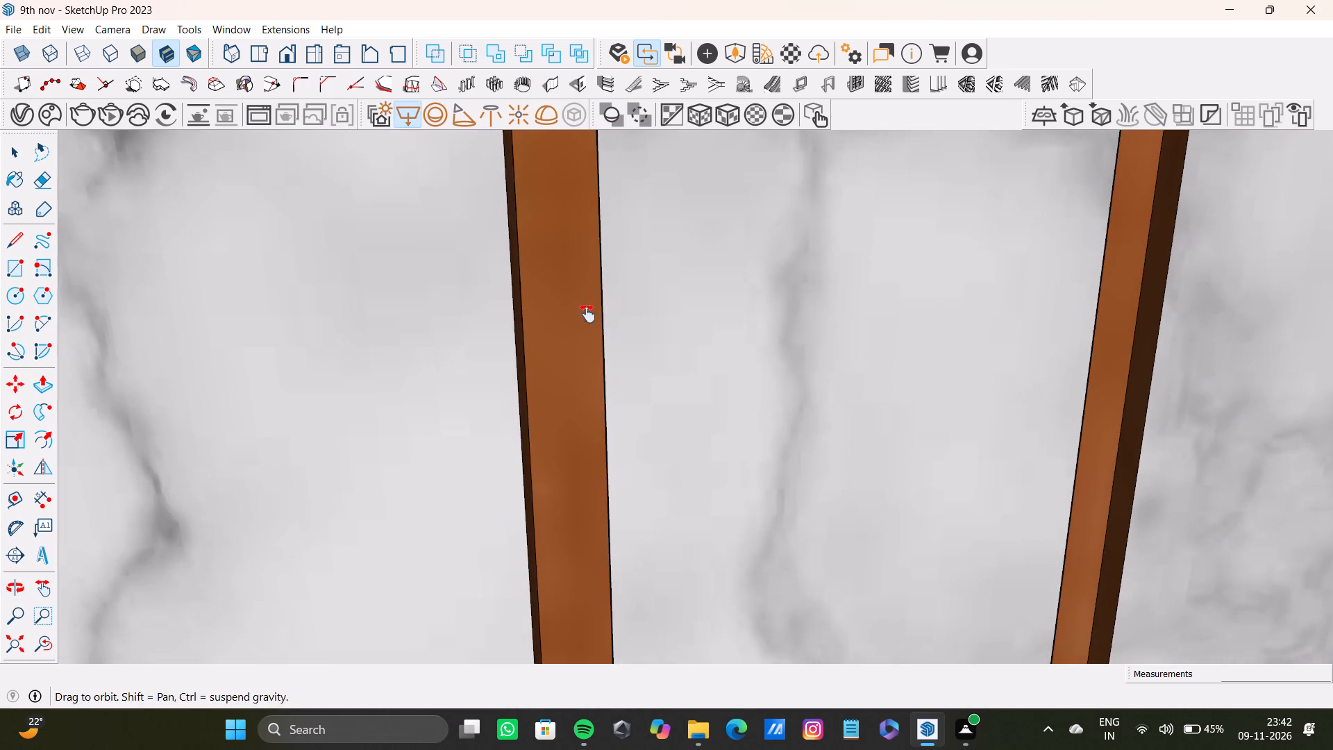
middle_drag(587, 314, 592, 224)
middle_drag(596, 437, 582, 103)
middle_drag(536, 603, 604, 322)
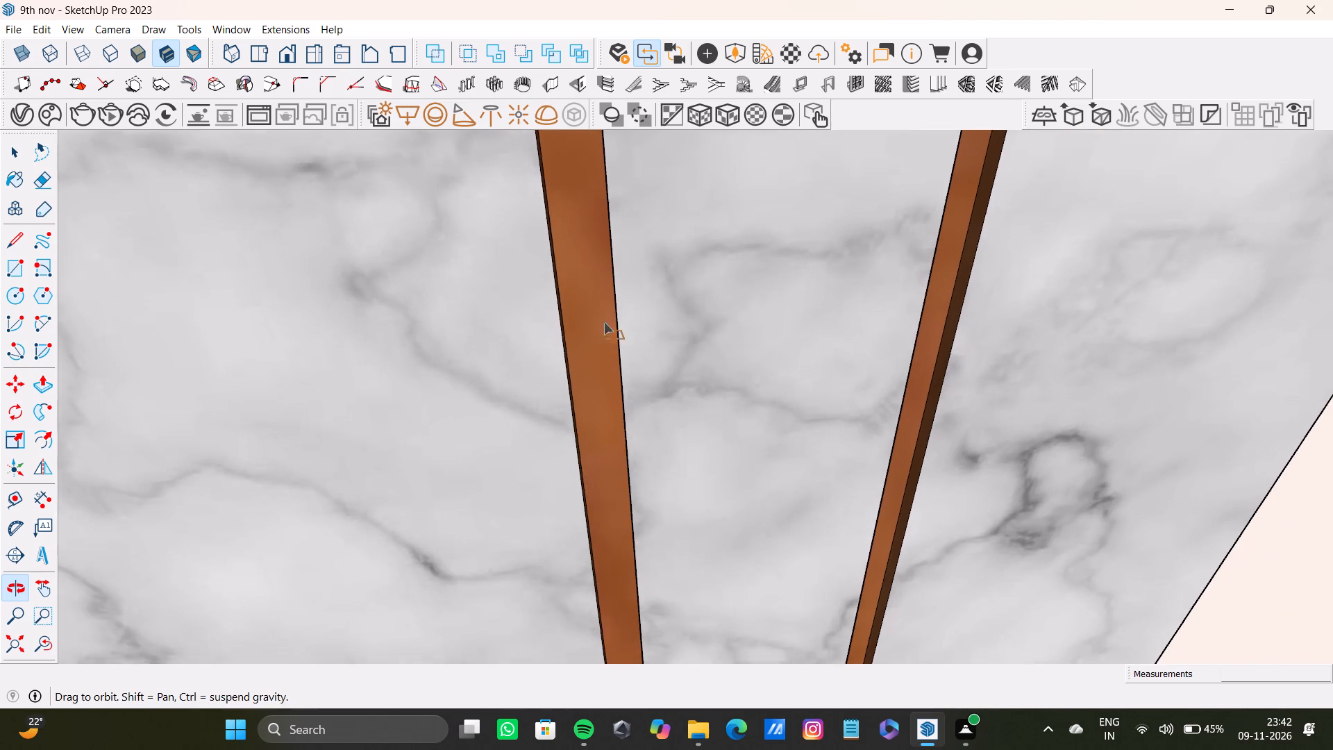
middle_drag(604, 322, 570, 253)
scroll(643, 689, up, 3)
shift+middle_drag(630, 628, 607, 281)
scroll(651, 431, up, 3)
middle_drag(605, 540, 560, 226)
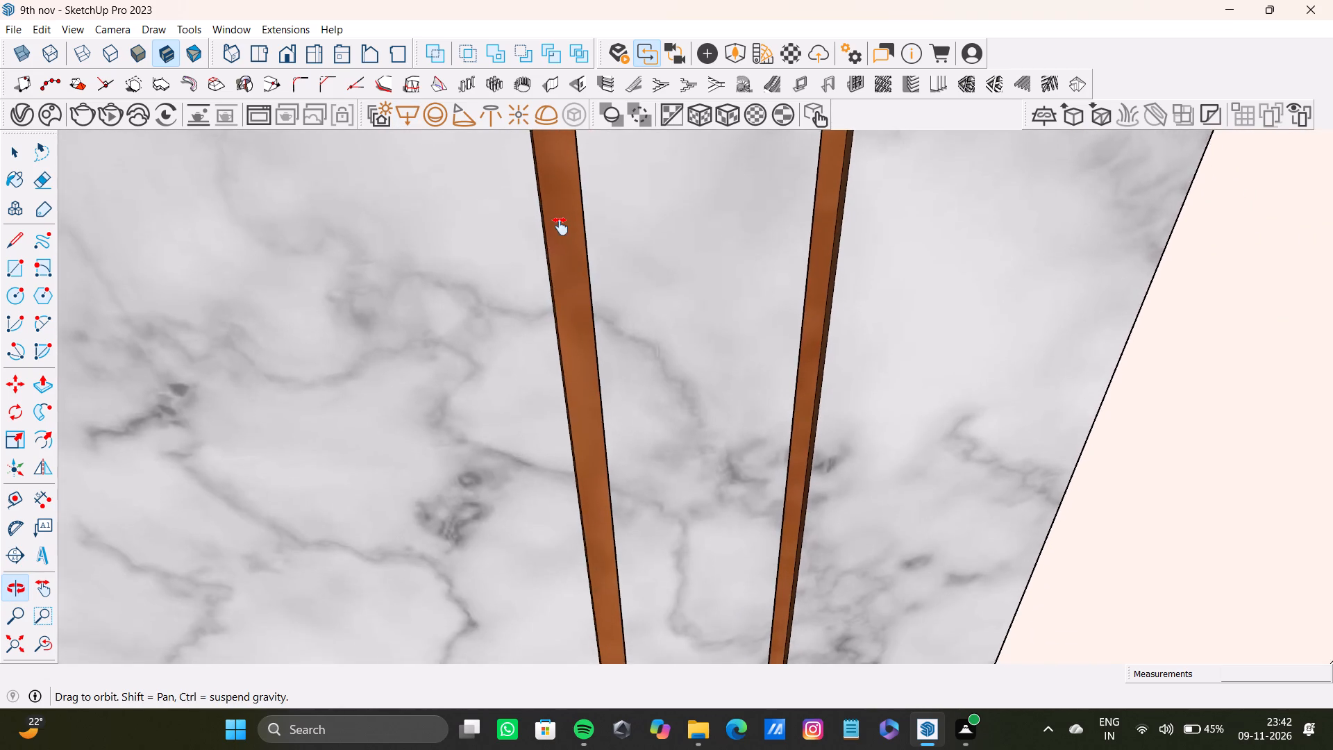
middle_drag(560, 226, 556, 7)
middle_drag(607, 587, 580, 266)
scroll(608, 555, up, 5)
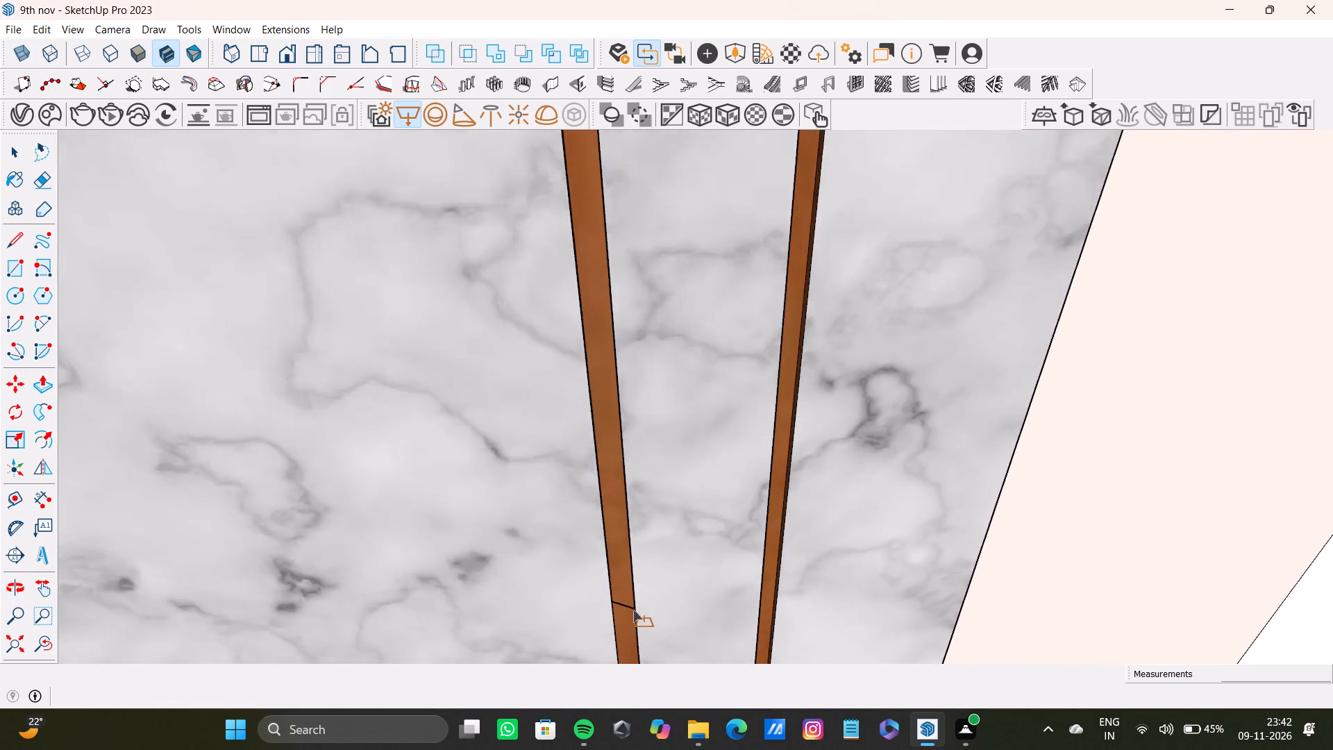
scroll(633, 610, up, 2)
shift+middle_drag(630, 644, 631, 161)
scroll(696, 402, up, 4)
scroll(624, 618, up, 3)
shift+middle_drag(621, 581, 606, 331)
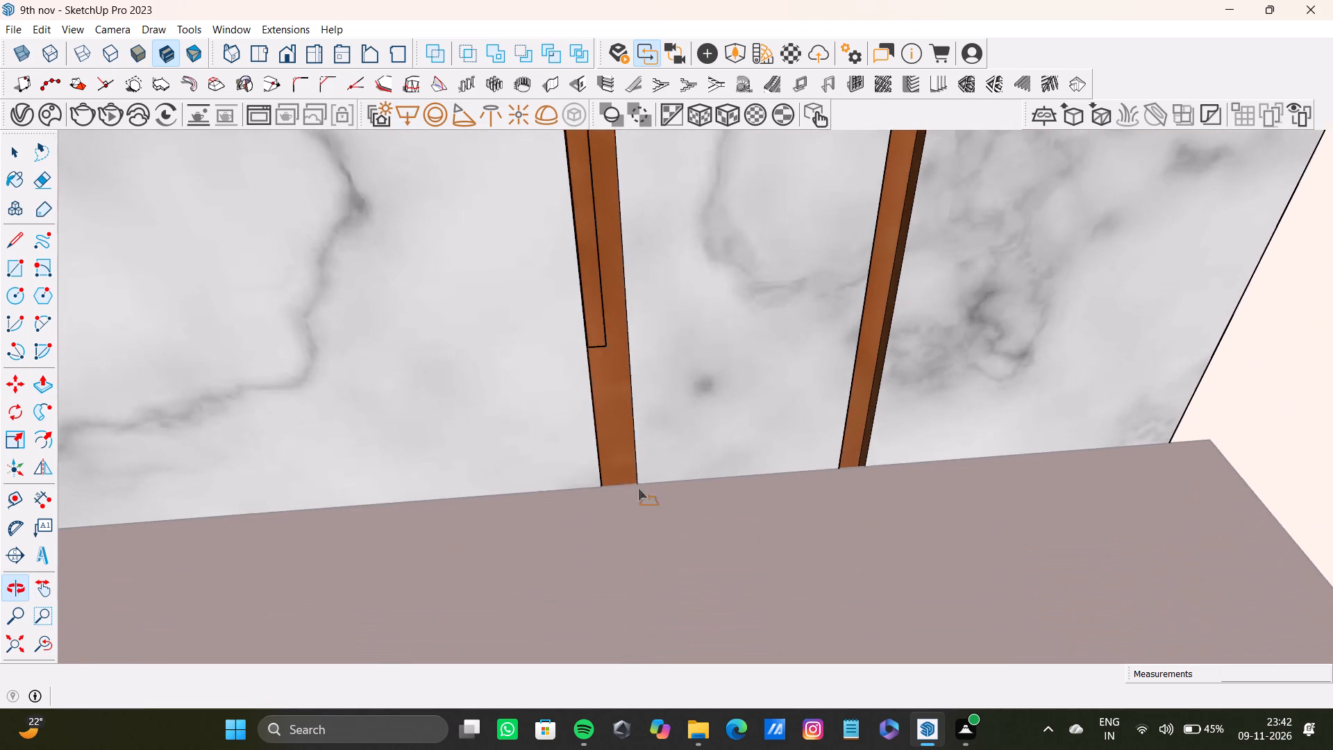
scroll(646, 504, up, 20)
scroll(646, 504, up, 2)
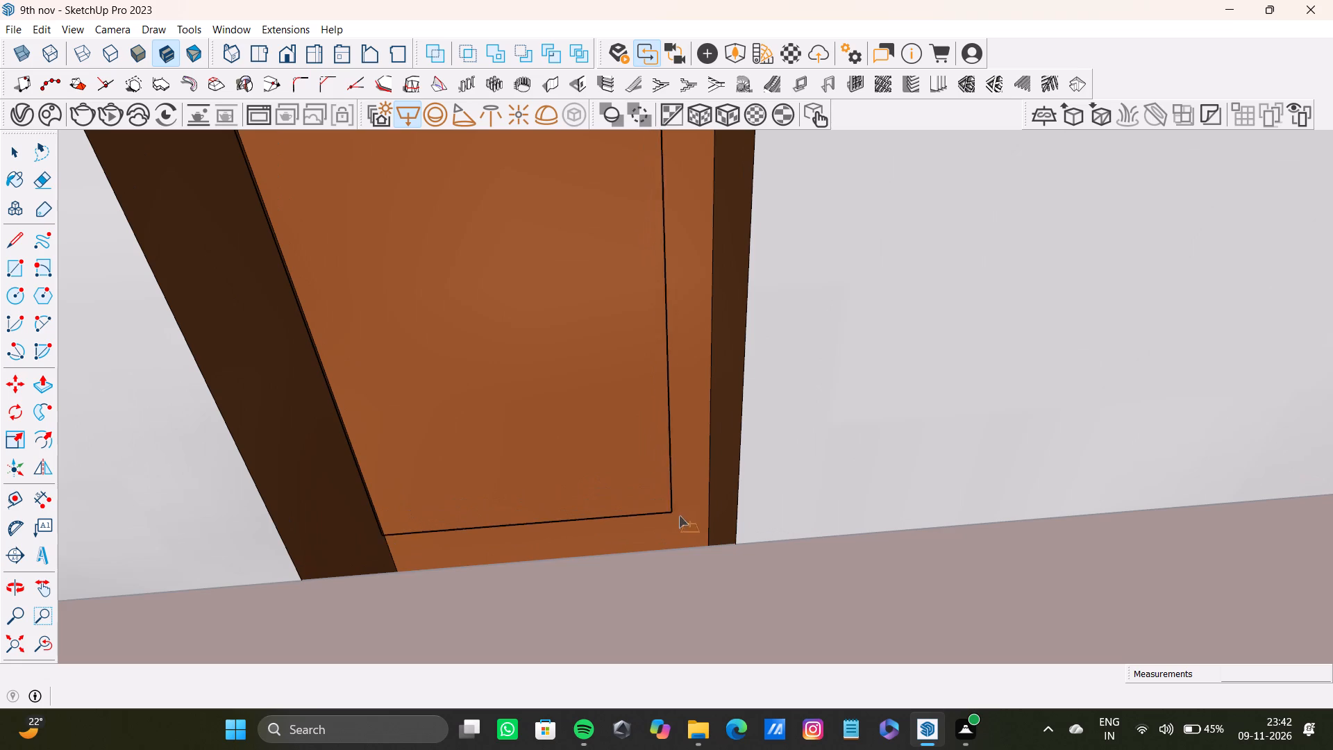
click(705, 539)
key(space)
Move the new rectangle light about 1/8" off the back of the marble wall's wood groove nearer the slats.
scroll(389, 487, down, 5)
scroll(424, 523, up, 3)
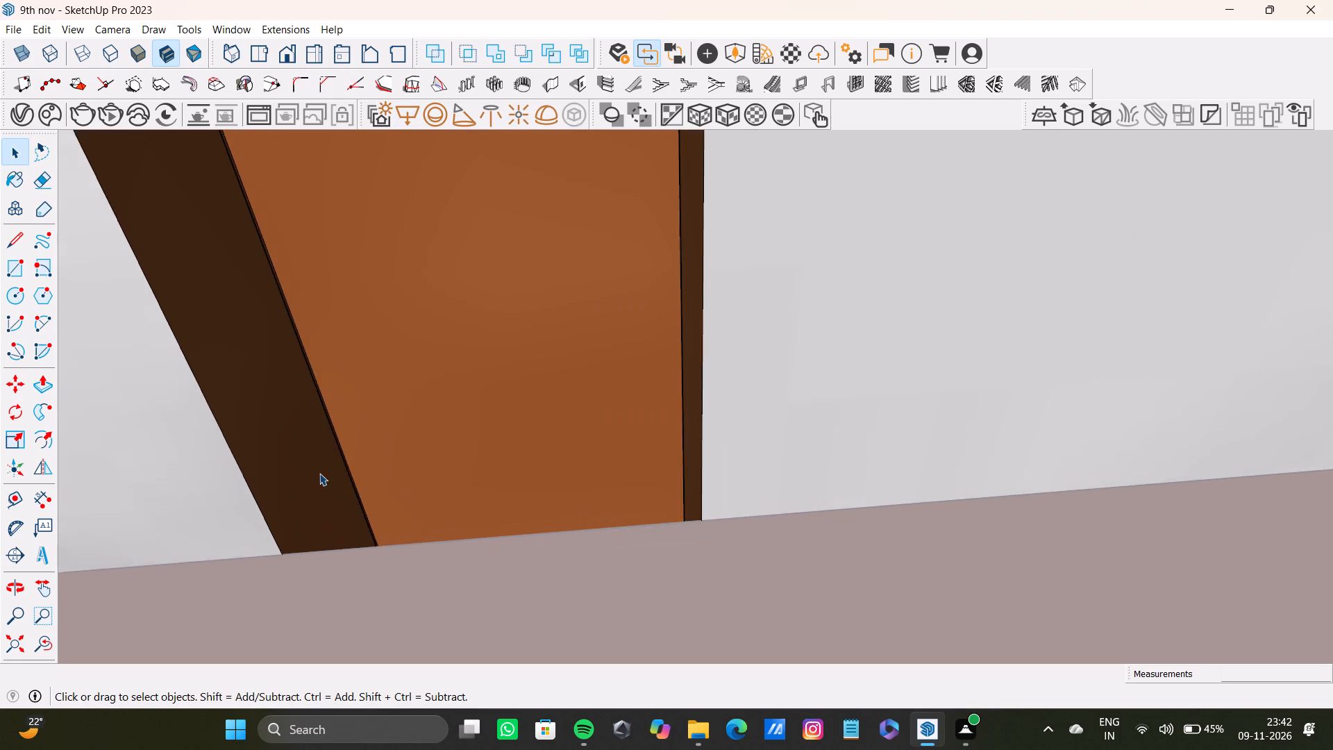
scroll(319, 473, up, 4)
shift+middle_drag(351, 466, 353, 523)
scroll(380, 553, up, 4)
shift+middle_drag(381, 540, 374, 539)
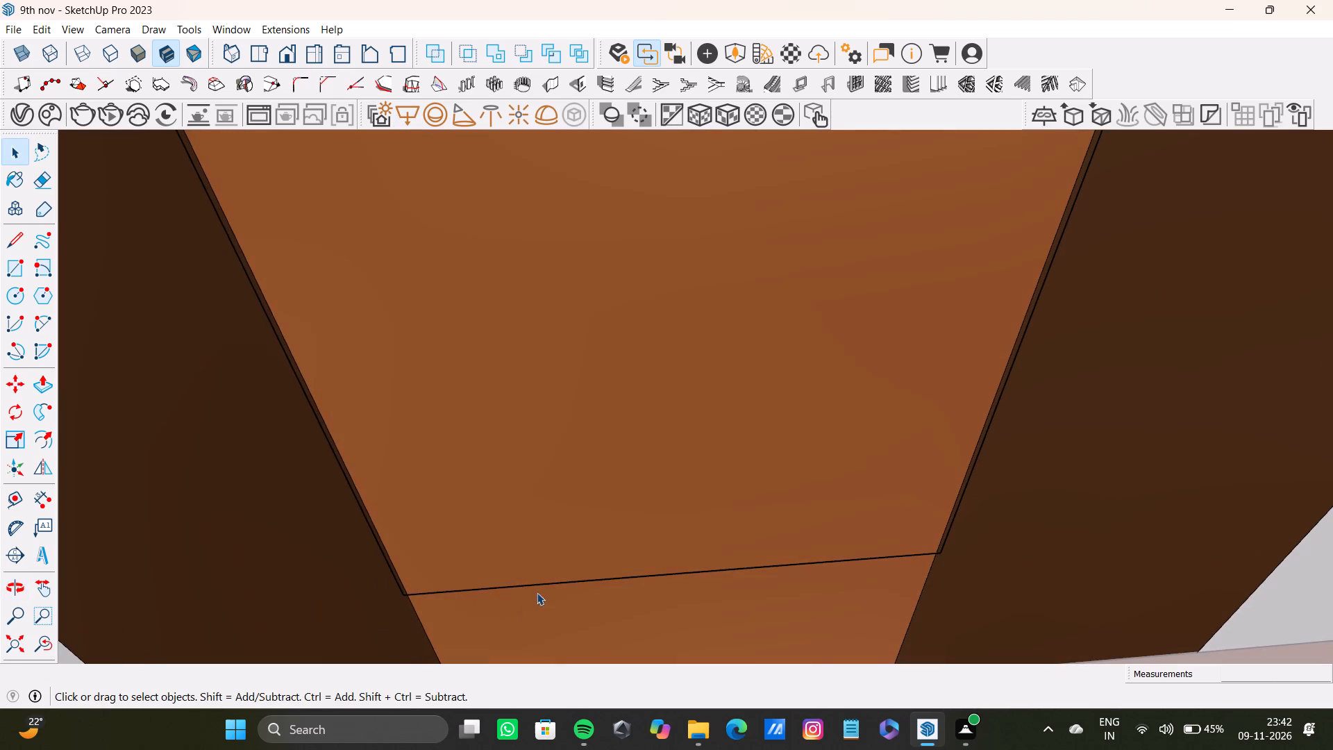
key(space)
click(383, 555)
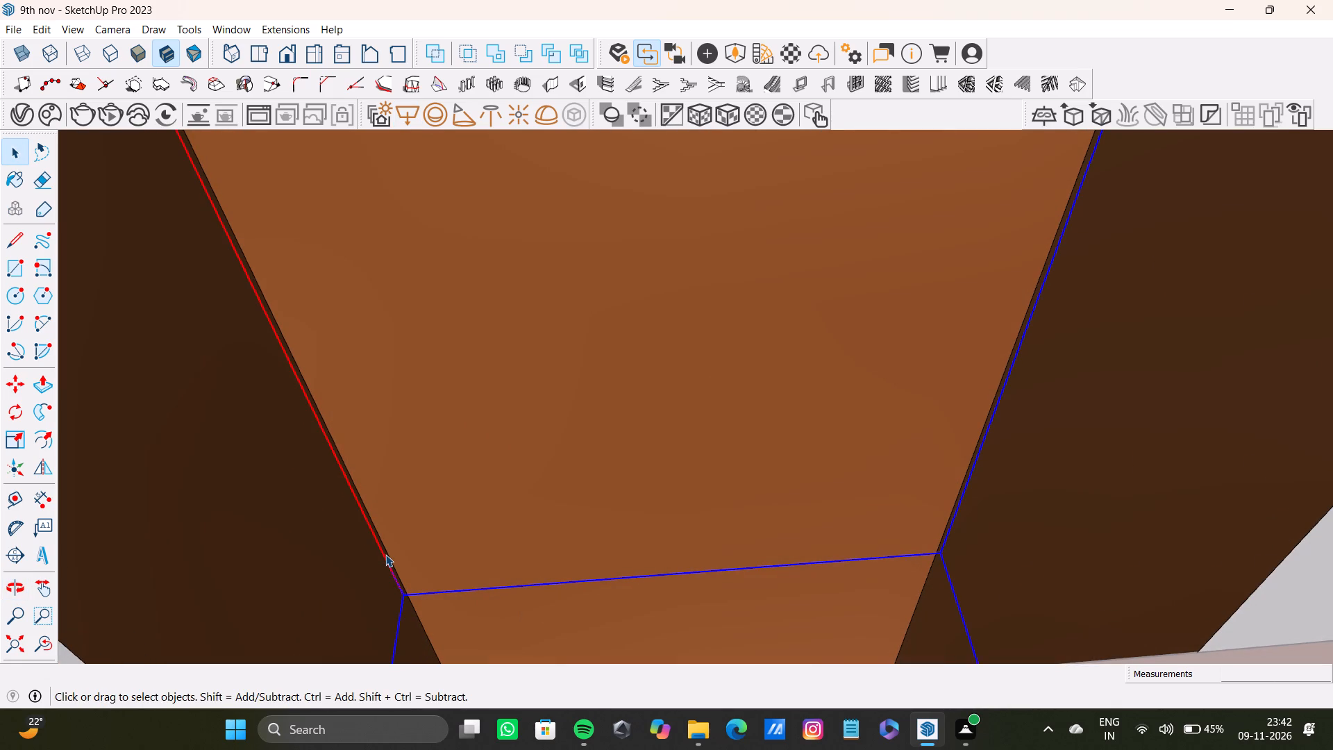
key(m)
click(385, 554)
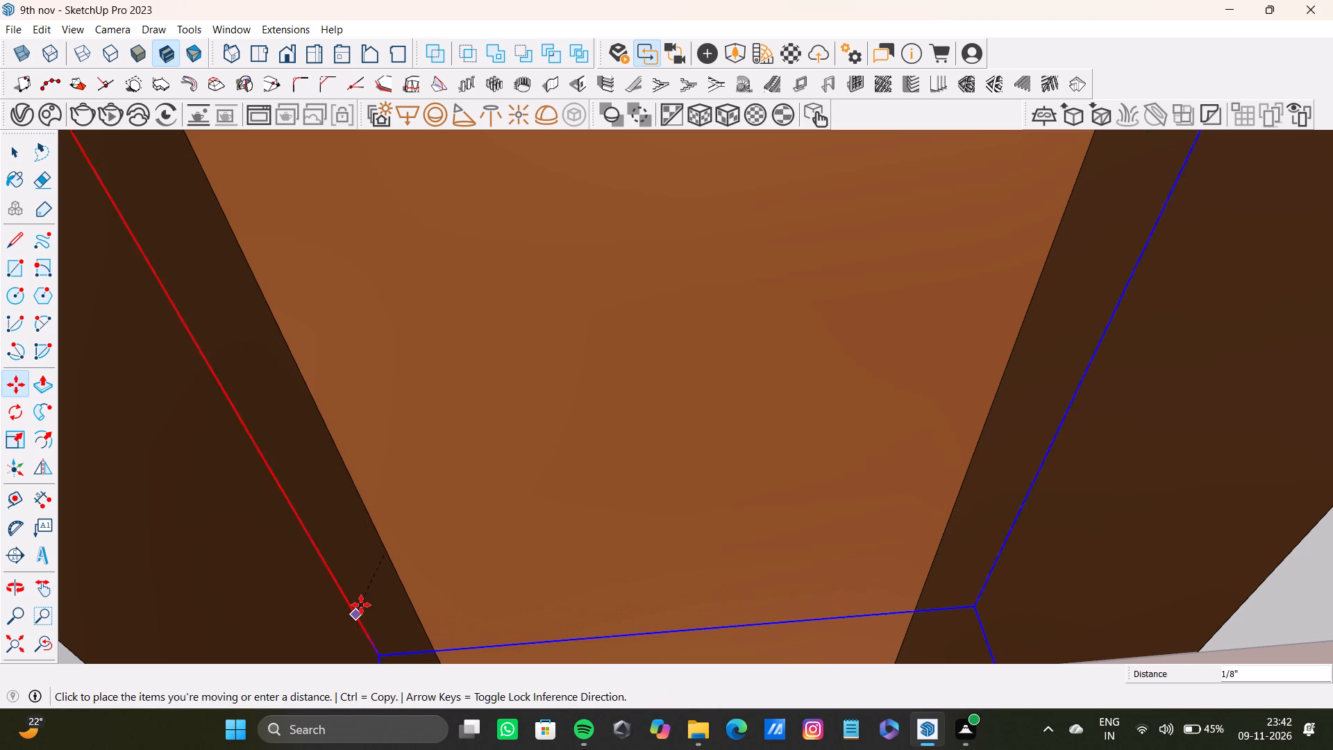
click(367, 604)
key(space)
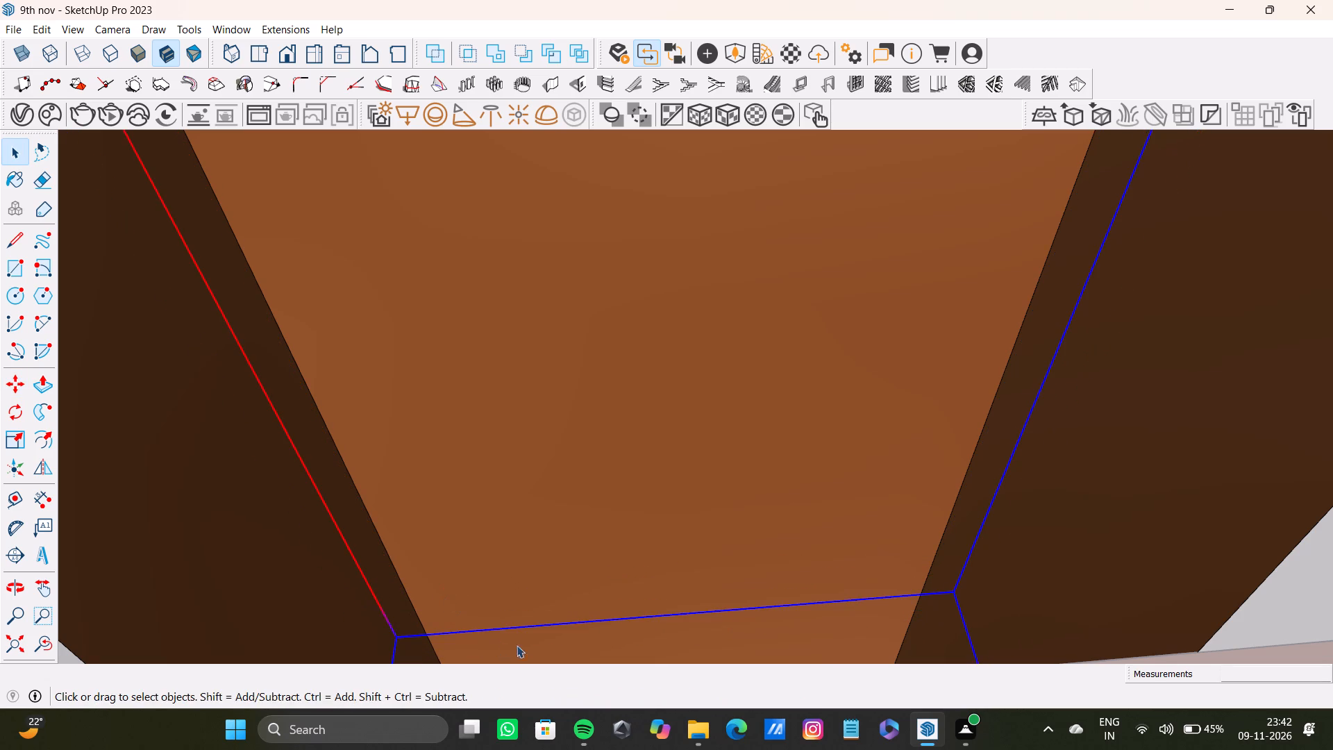
Copy the rectangle light about 4 13/16" across into the marble wall's second wood groove.
key(m)
click(642, 622)
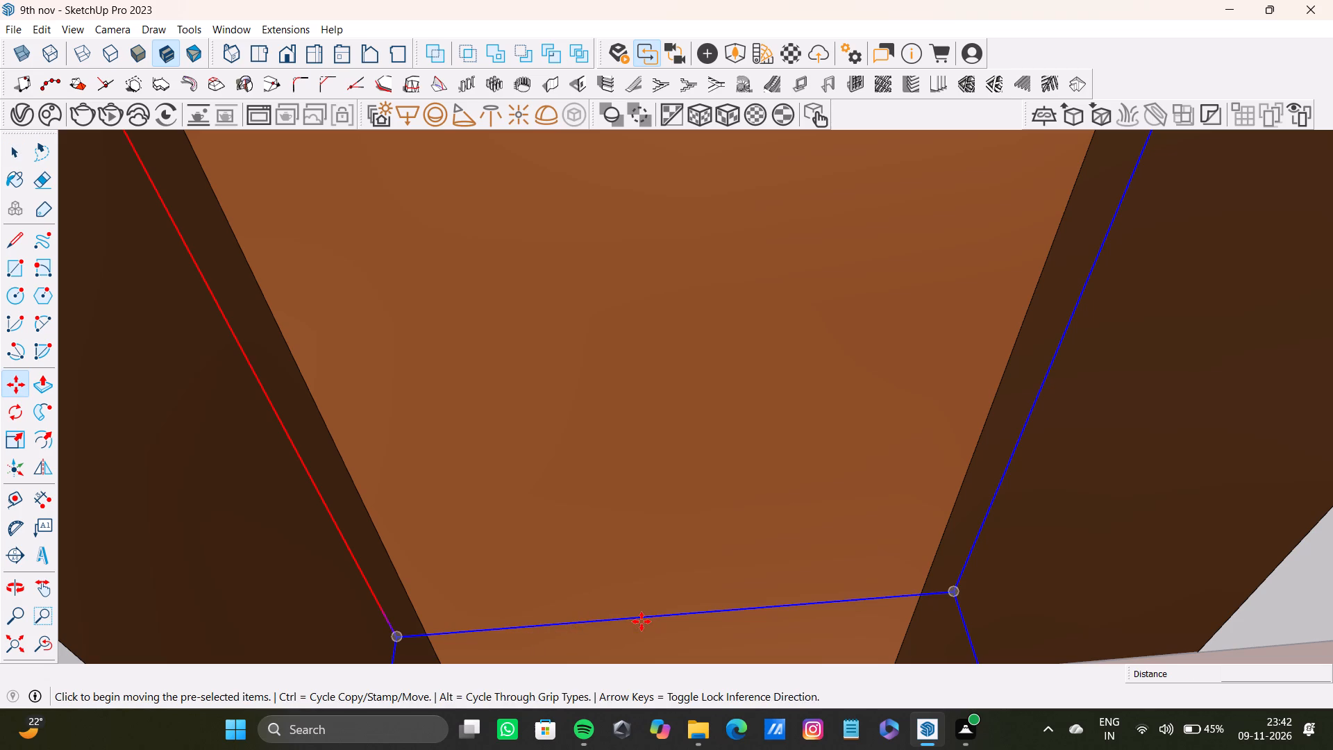
scroll(821, 581, down, 16)
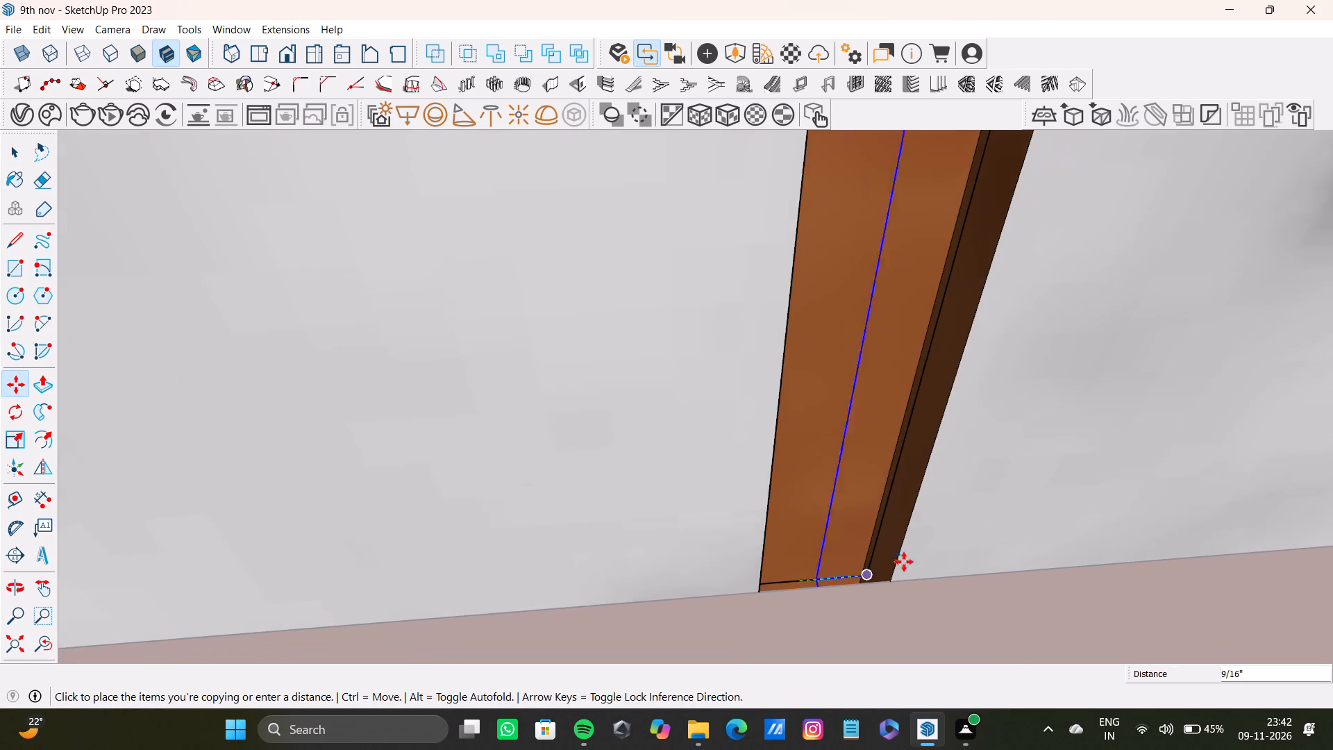
shift+middle_drag(904, 562, 353, 603)
scroll(829, 576, down, 3)
shift+middle_drag(909, 560, 614, 578)
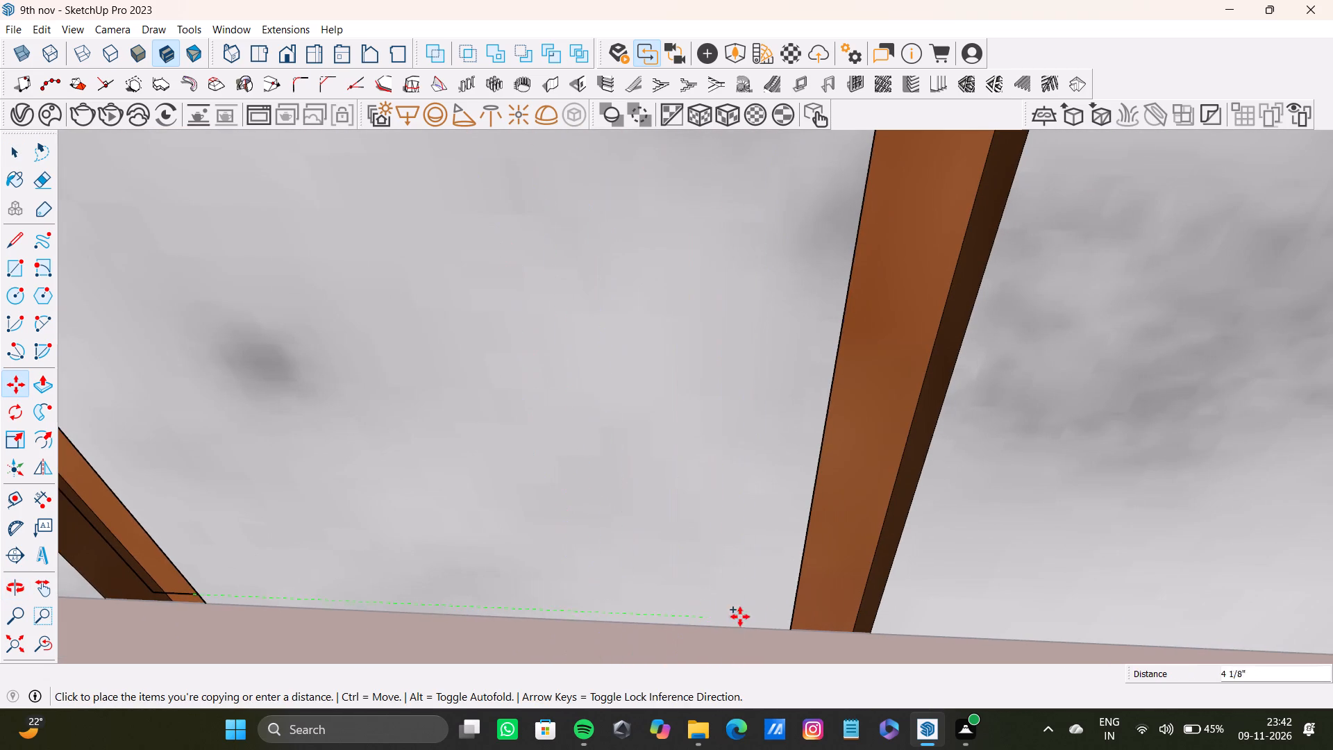
scroll(827, 606, up, 15)
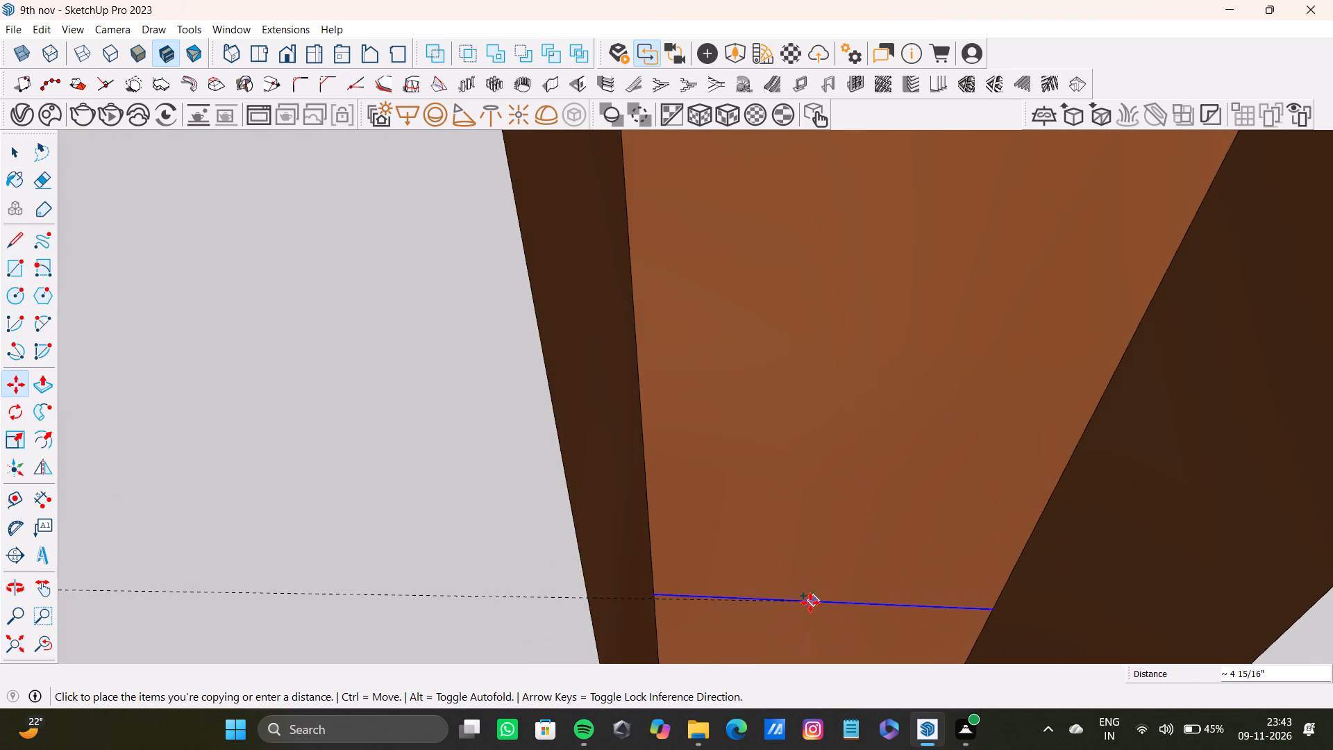
scroll(778, 625, down, 6)
shift+middle_drag(773, 636, 581, 567)
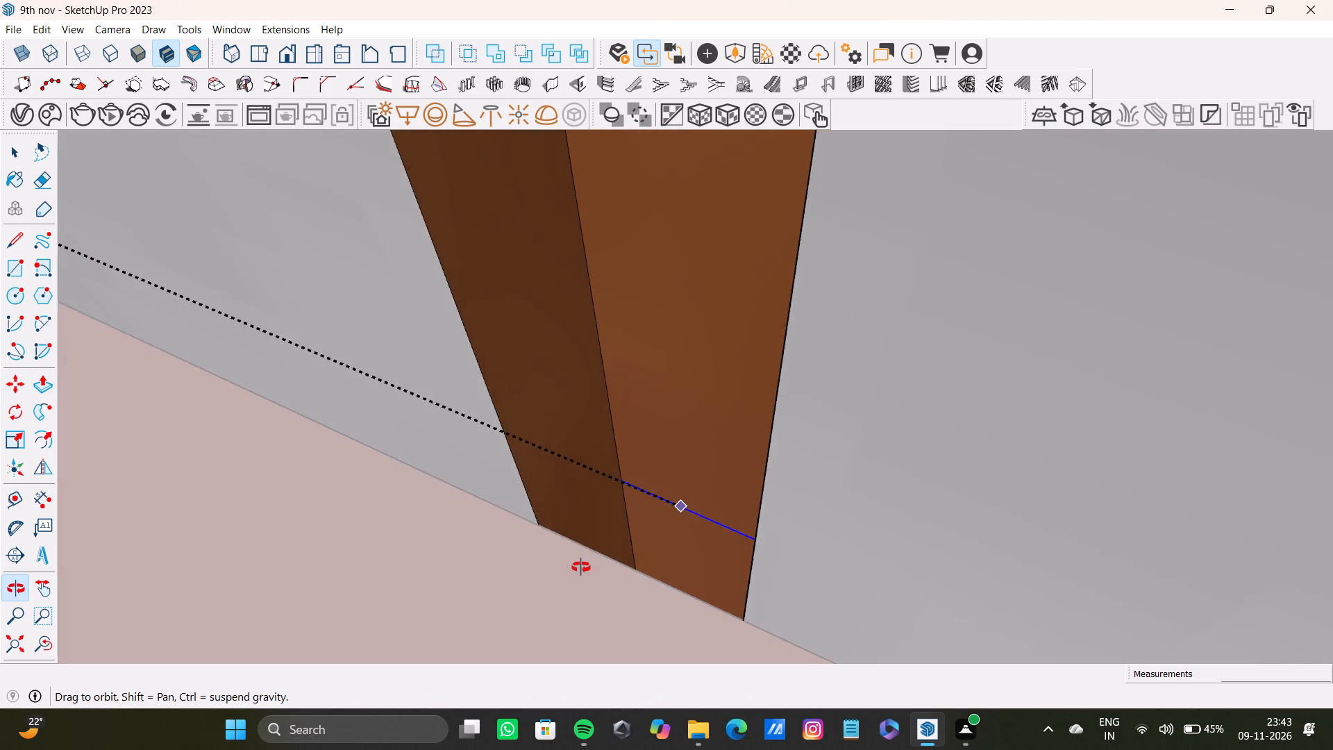
shift+middle_drag(581, 567, 624, 569)
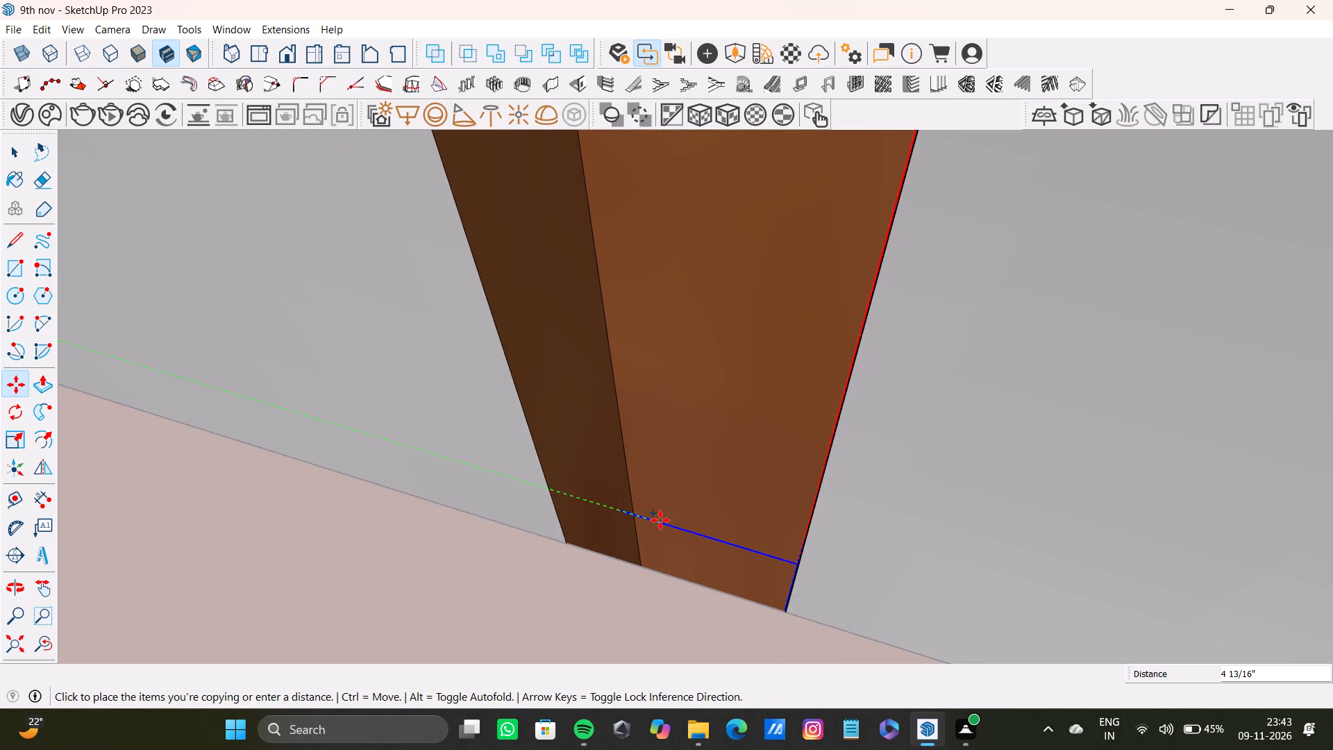
click(660, 519)
key(space)
Scale the copied rectangle light's width by about 0.75 to fit inside the second wood groove, and clear the selection.
middle_drag(662, 595, 756, 629)
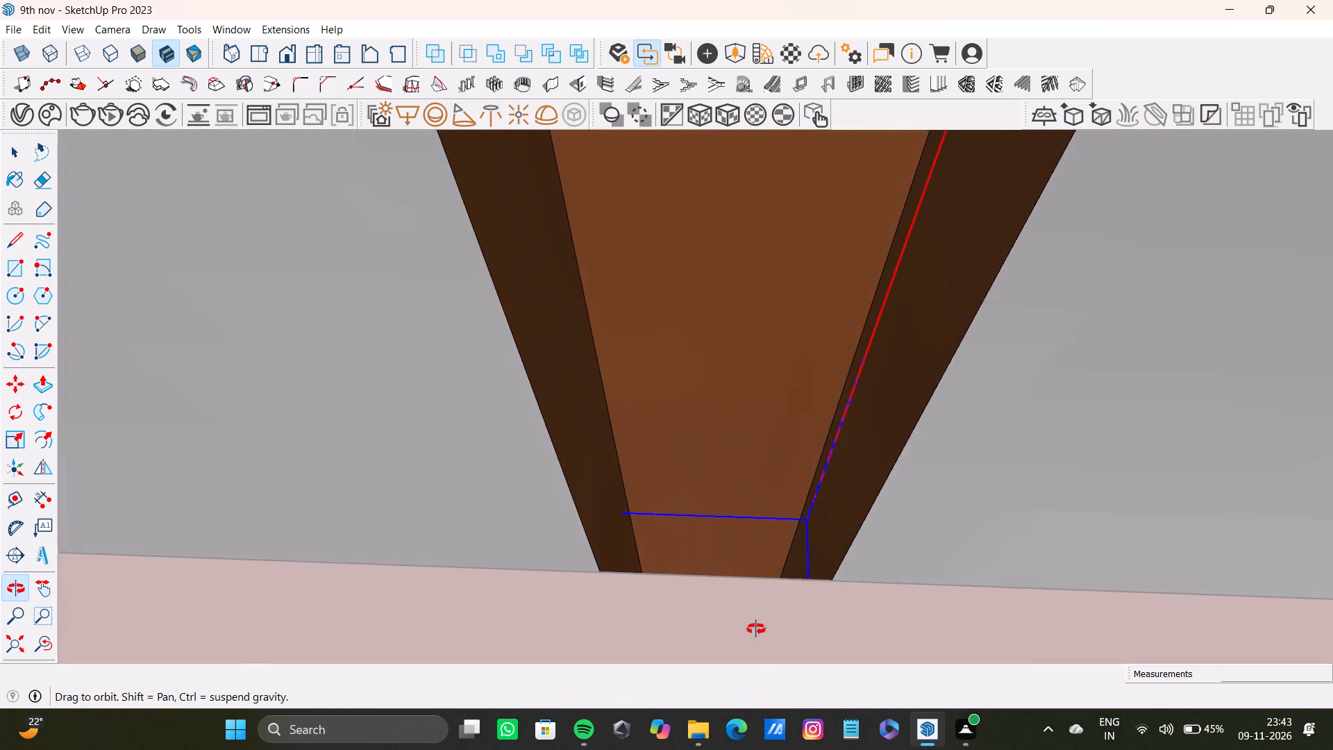
middle_drag(756, 629, 753, 649)
key(s)
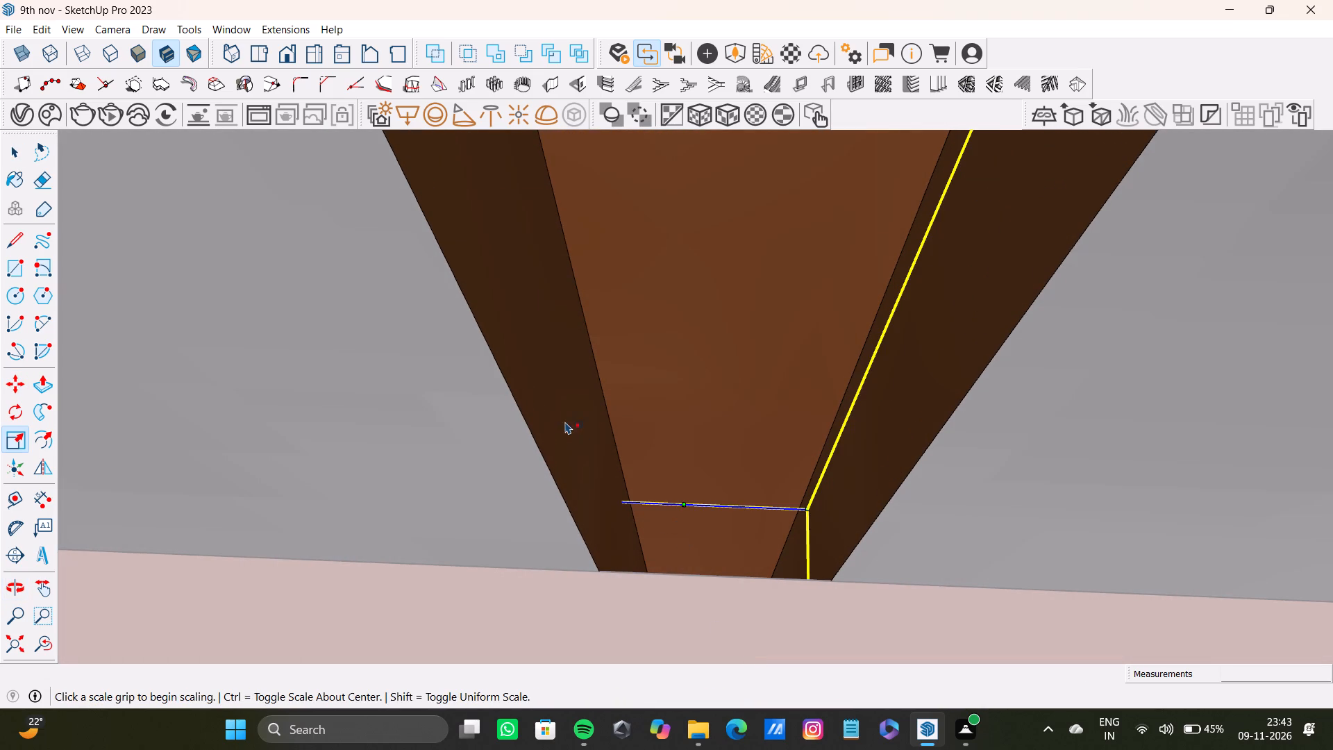
scroll(490, 317, down, 13)
shift+middle_drag(514, 312, 563, 544)
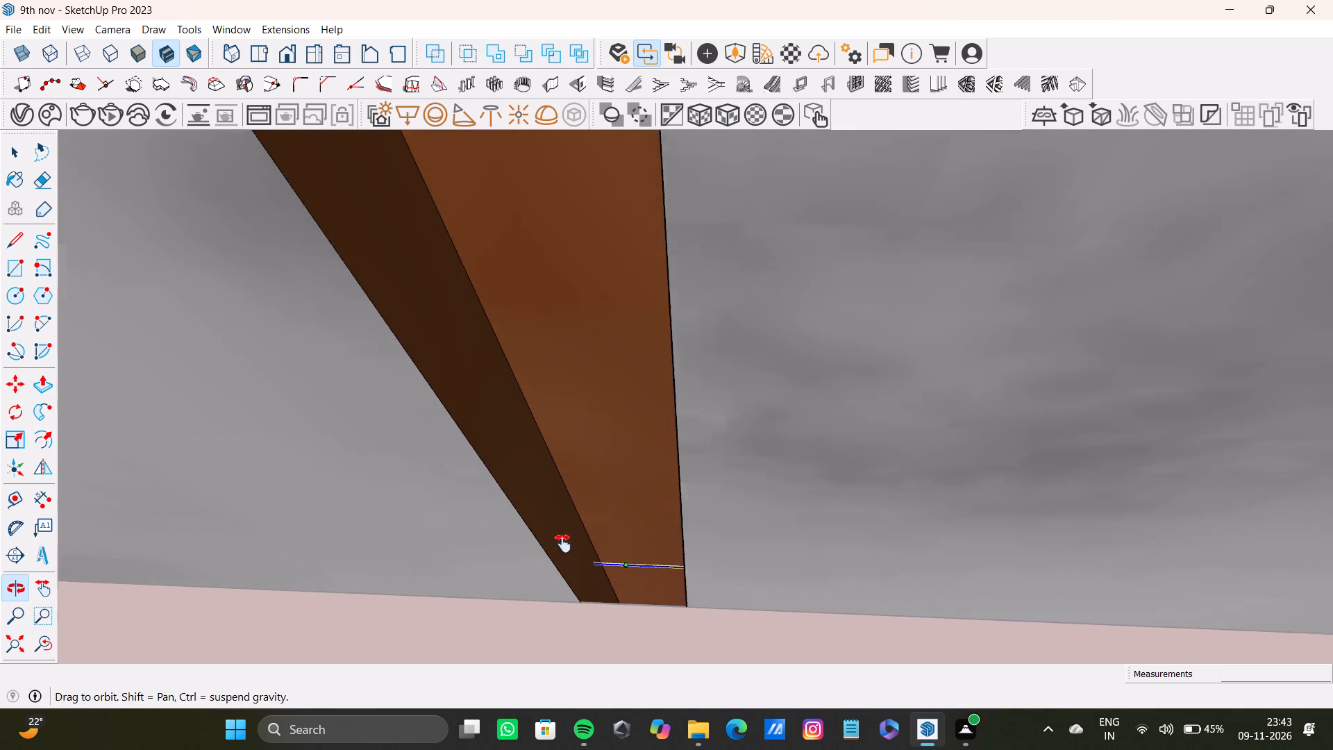
shift+middle_drag(563, 544, 564, 544)
scroll(385, 351, down, 1)
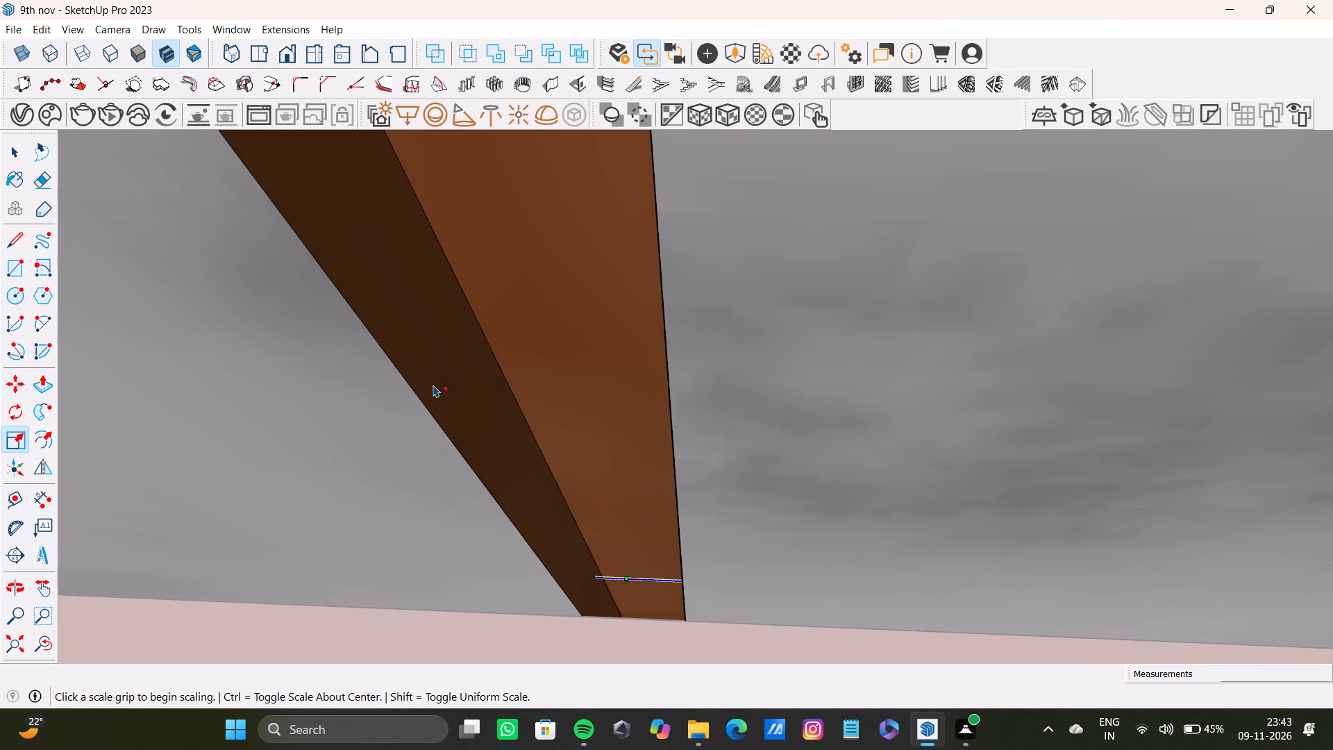
middle_drag(532, 527, 557, 360)
scroll(617, 494, up, 3)
middle_drag(613, 535, 591, 647)
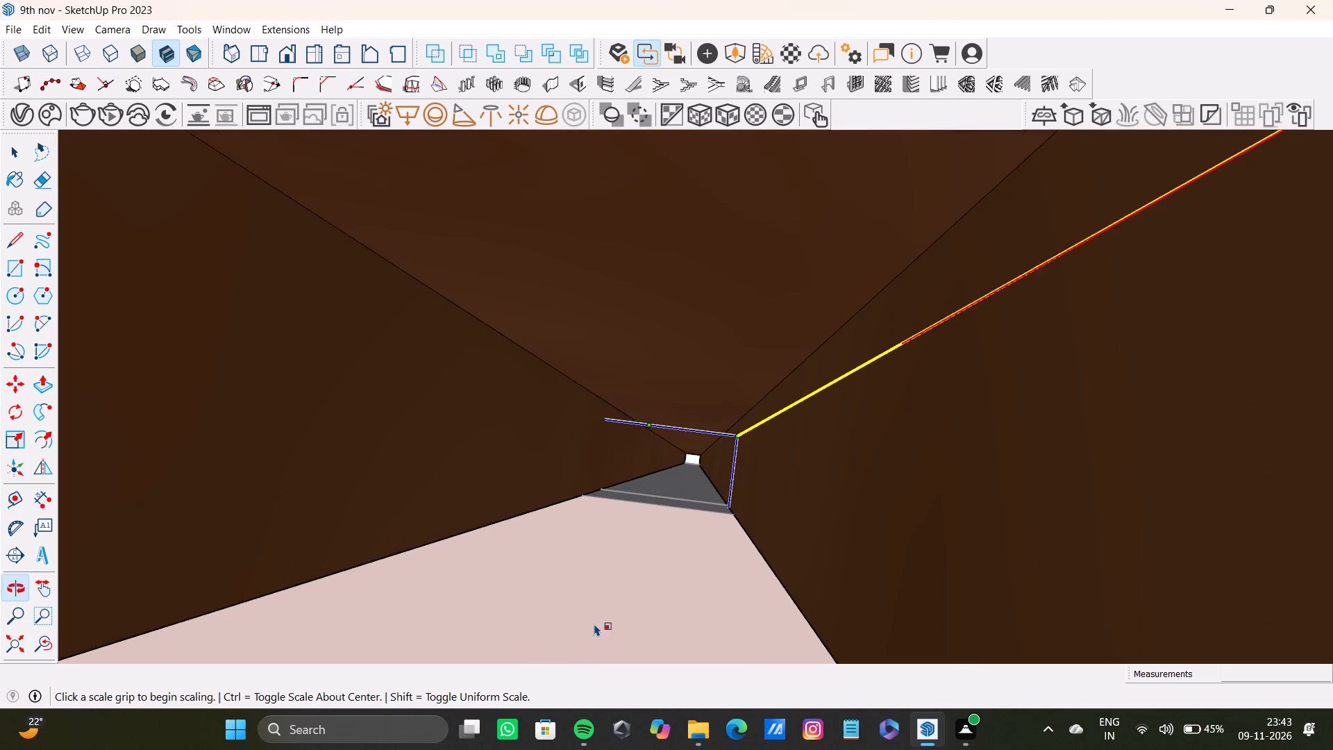
scroll(271, 442, down, 13)
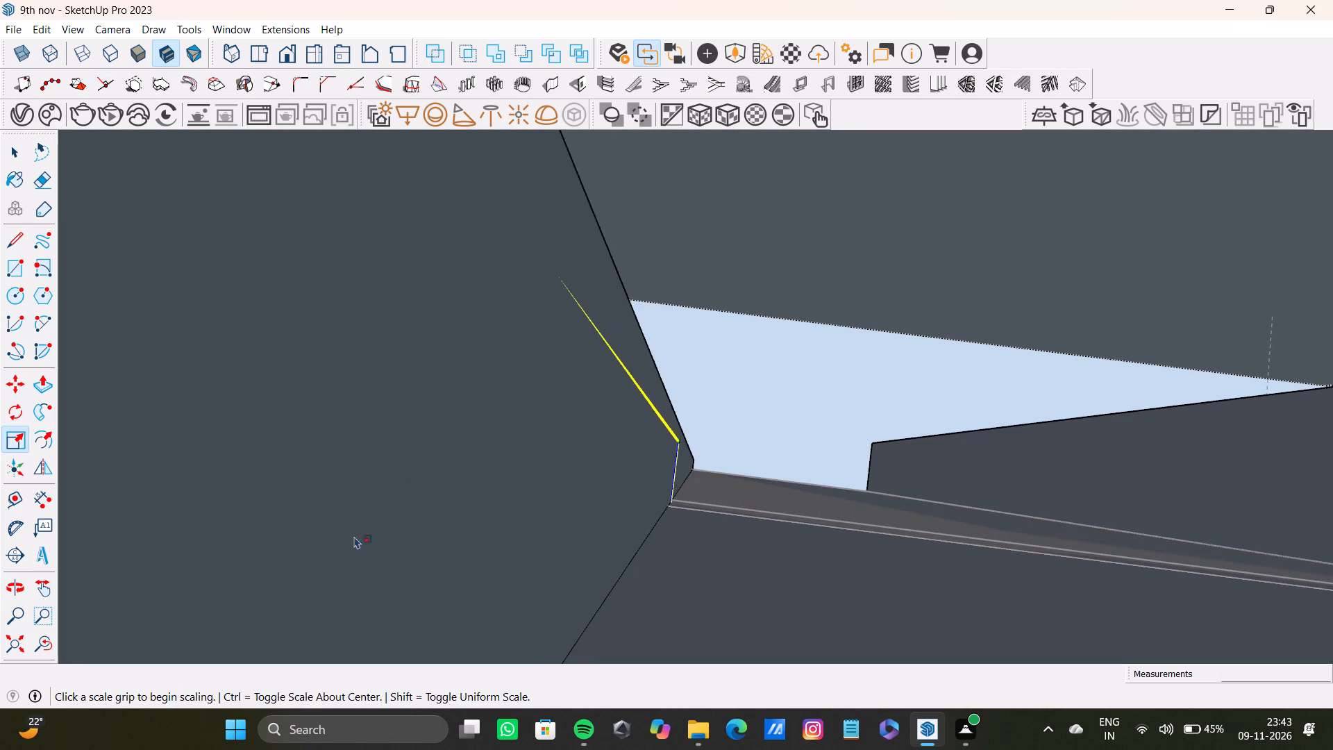
click(14, 637)
middle_drag(610, 528, 620, 312)
scroll(709, 615, up, 5)
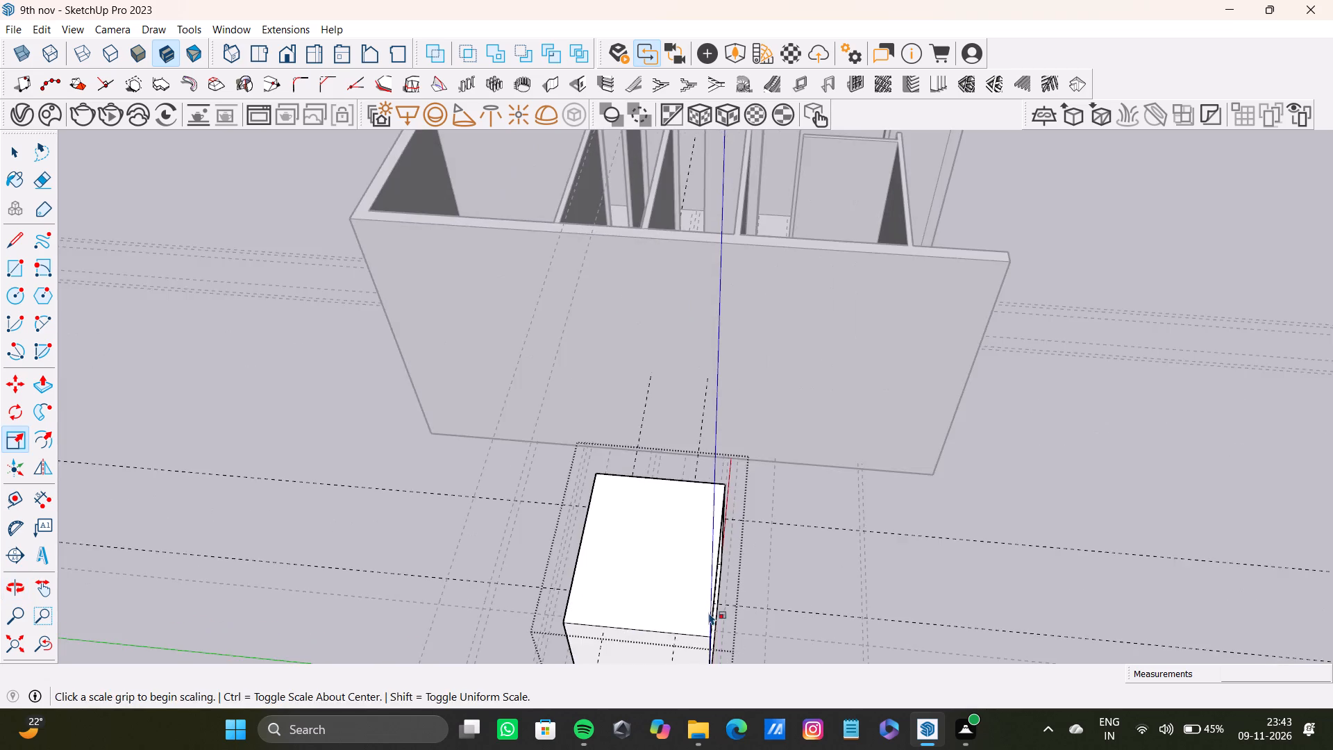
middle_drag(713, 586, 380, 447)
scroll(534, 481, up, 9)
shift+middle_drag(536, 412, 539, 402)
scroll(494, 408, up, 5)
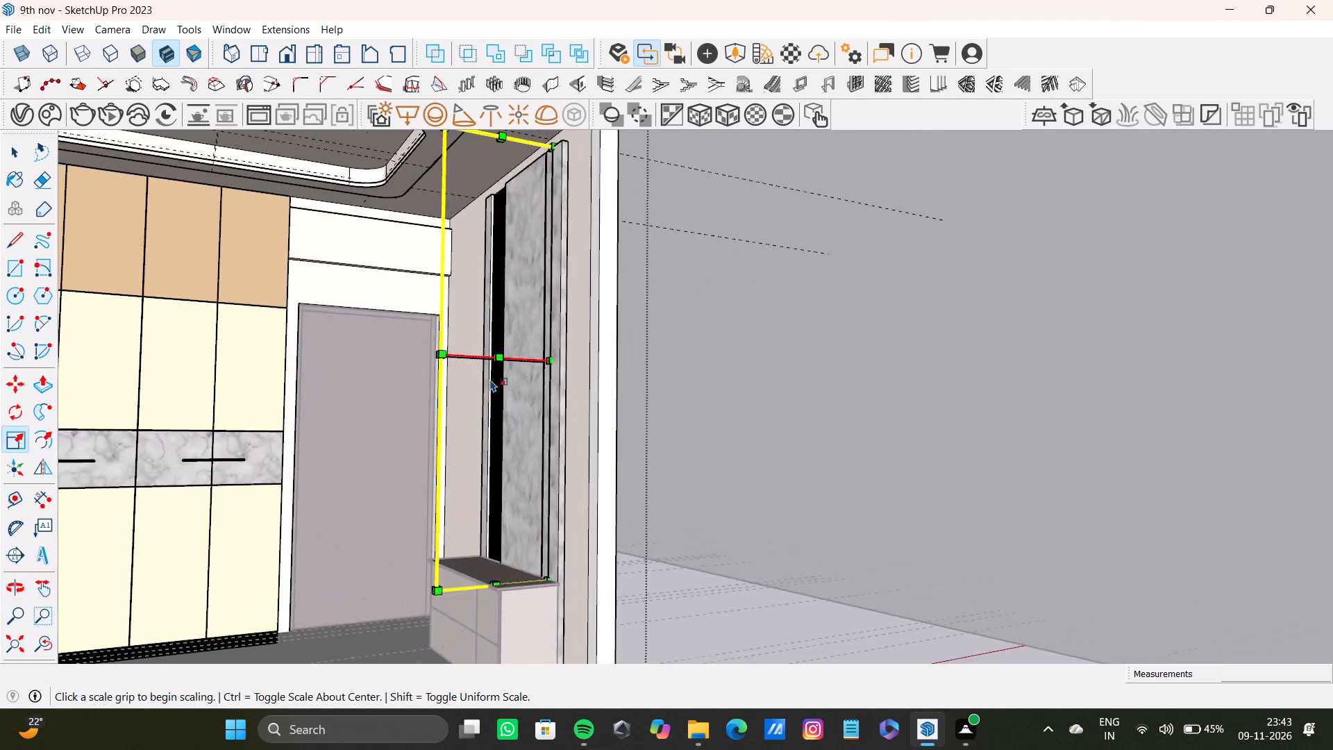
scroll(490, 379, up, 8)
middle_drag(490, 379, 580, 424)
scroll(888, 405, up, 4)
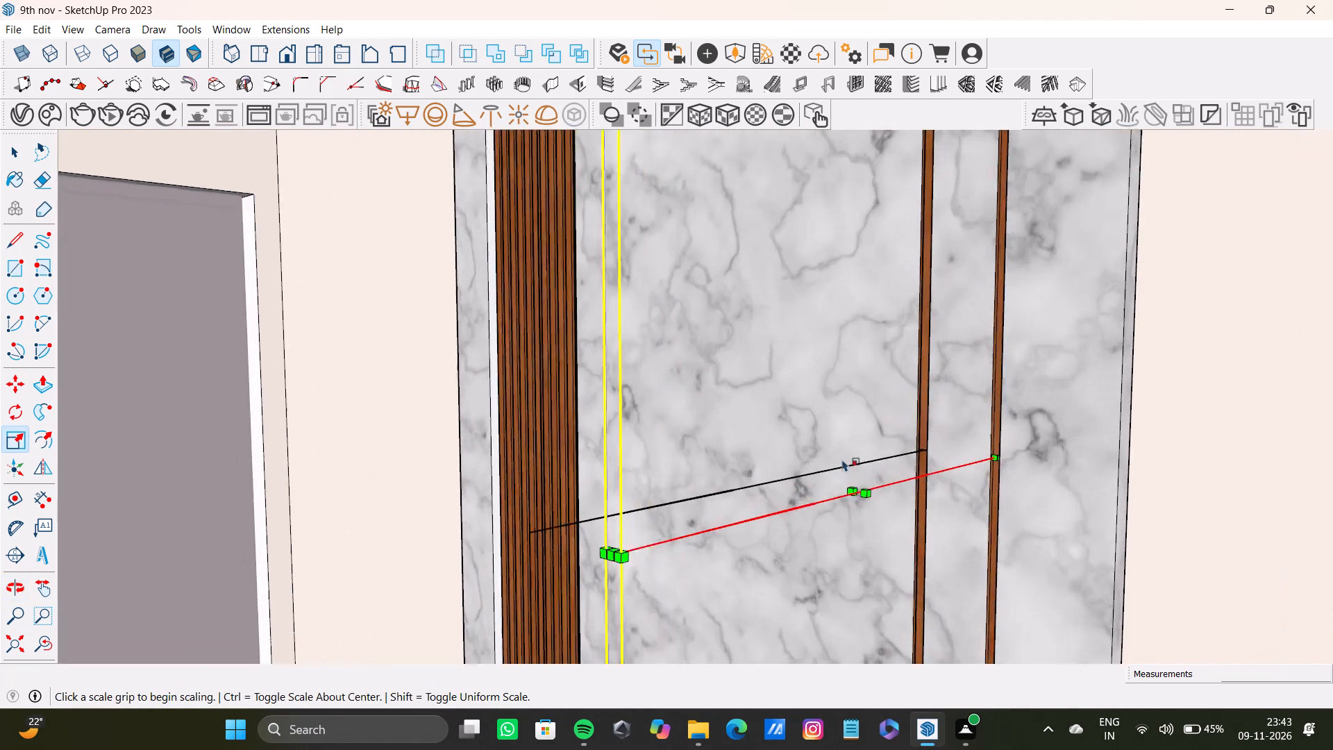
scroll(842, 459, up, 1)
middle_drag(853, 460, 888, 500)
scroll(1039, 510, up, 11)
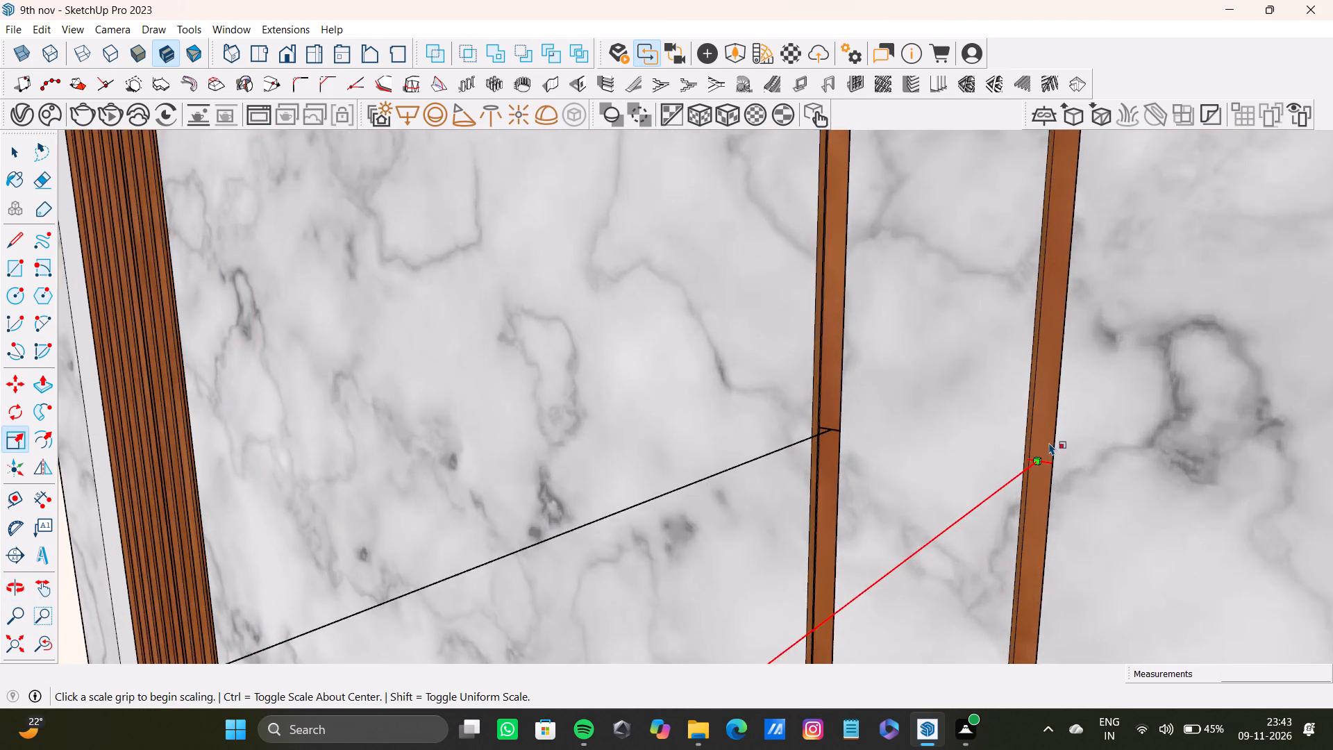
scroll(1049, 442, up, 9)
middle_drag(1040, 463, 969, 478)
scroll(971, 469, up, 3)
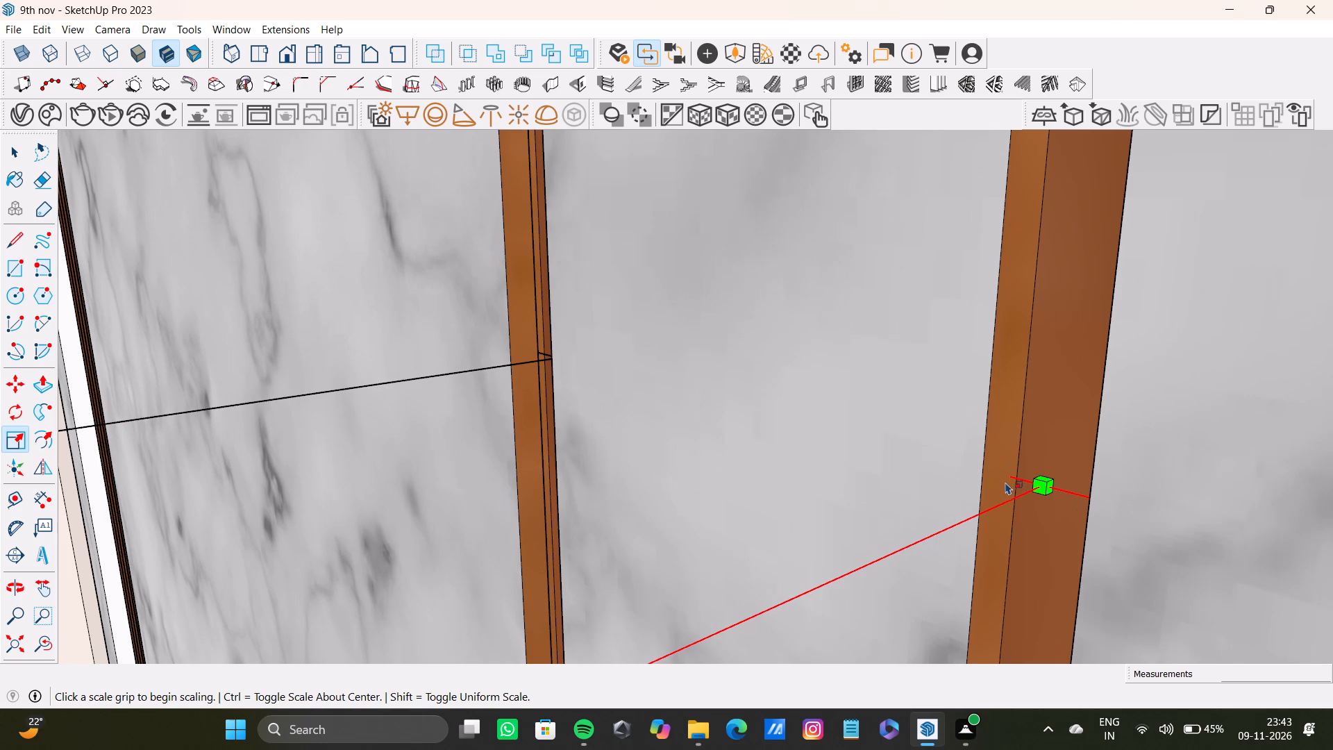
drag(975, 465, 989, 472)
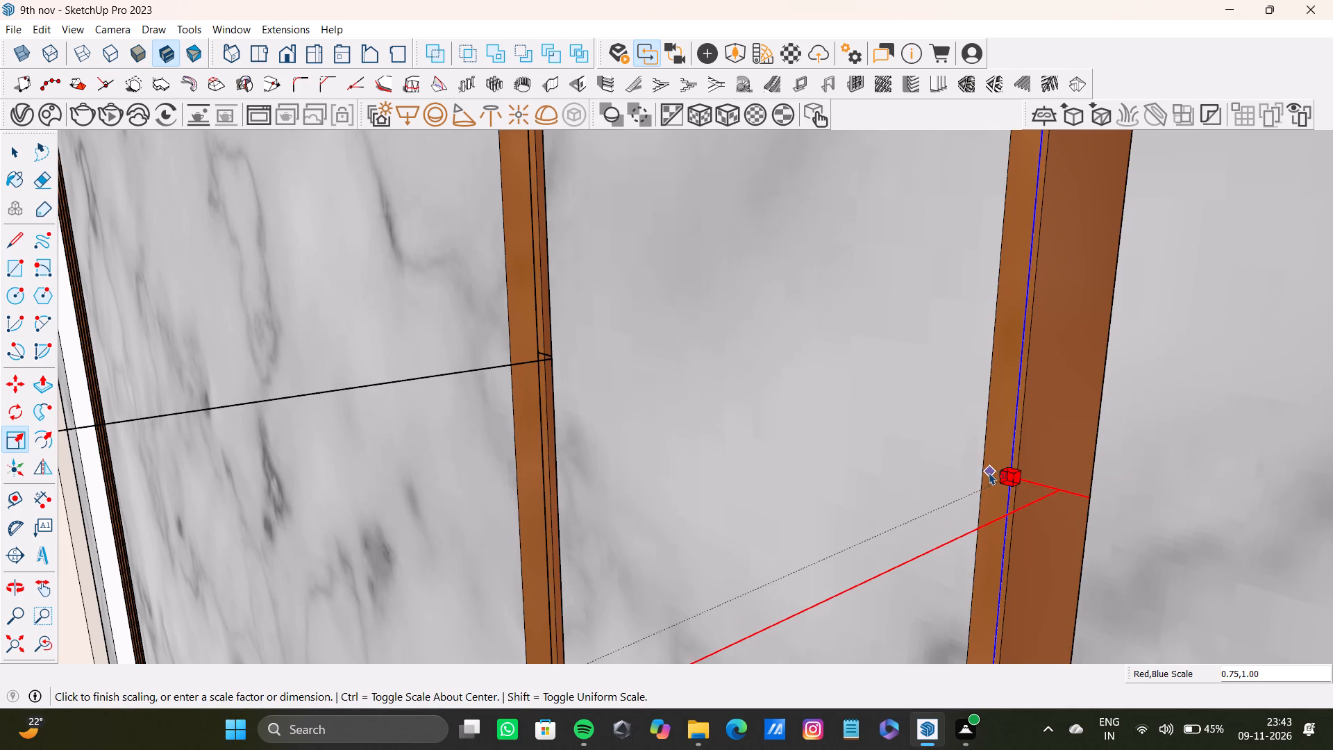
drag(989, 472, 988, 472)
scroll(984, 471, down, 3)
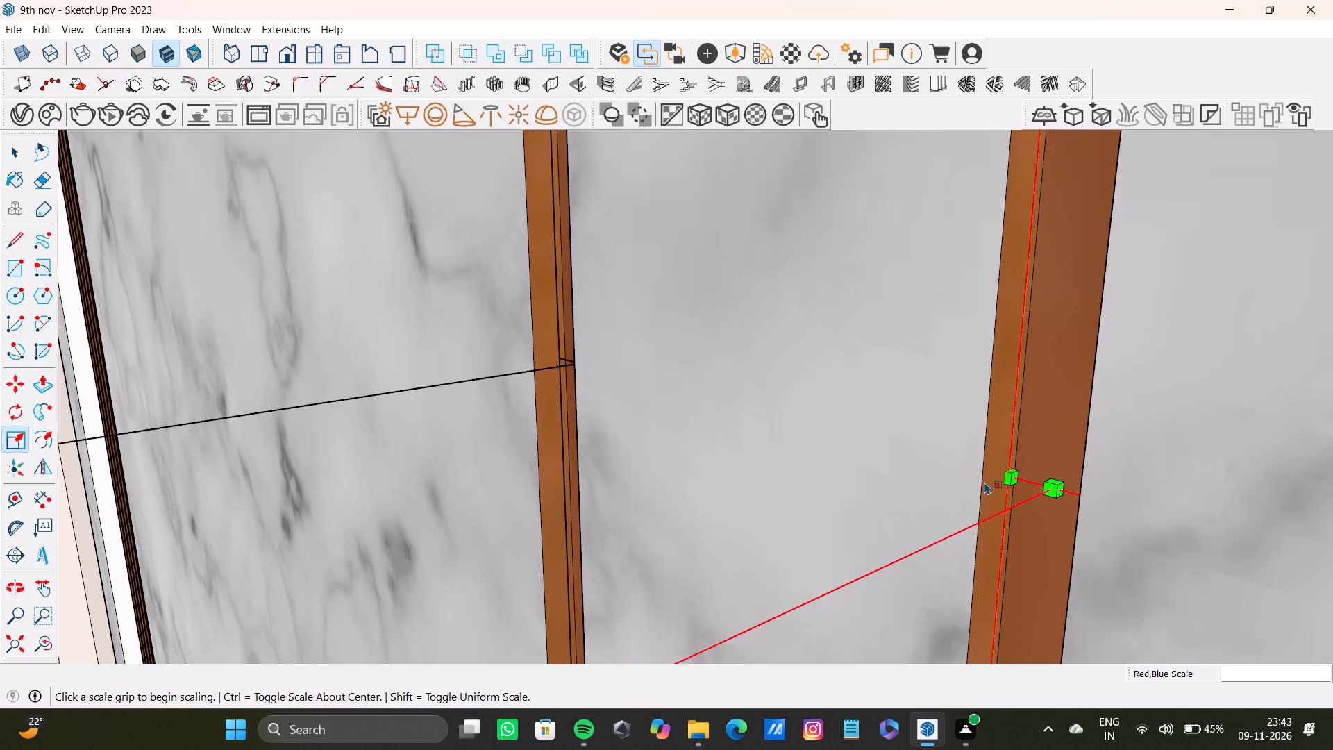
scroll(984, 482, down, 1)
middle_drag(981, 504, 1094, 550)
scroll(719, 441, down, 3)
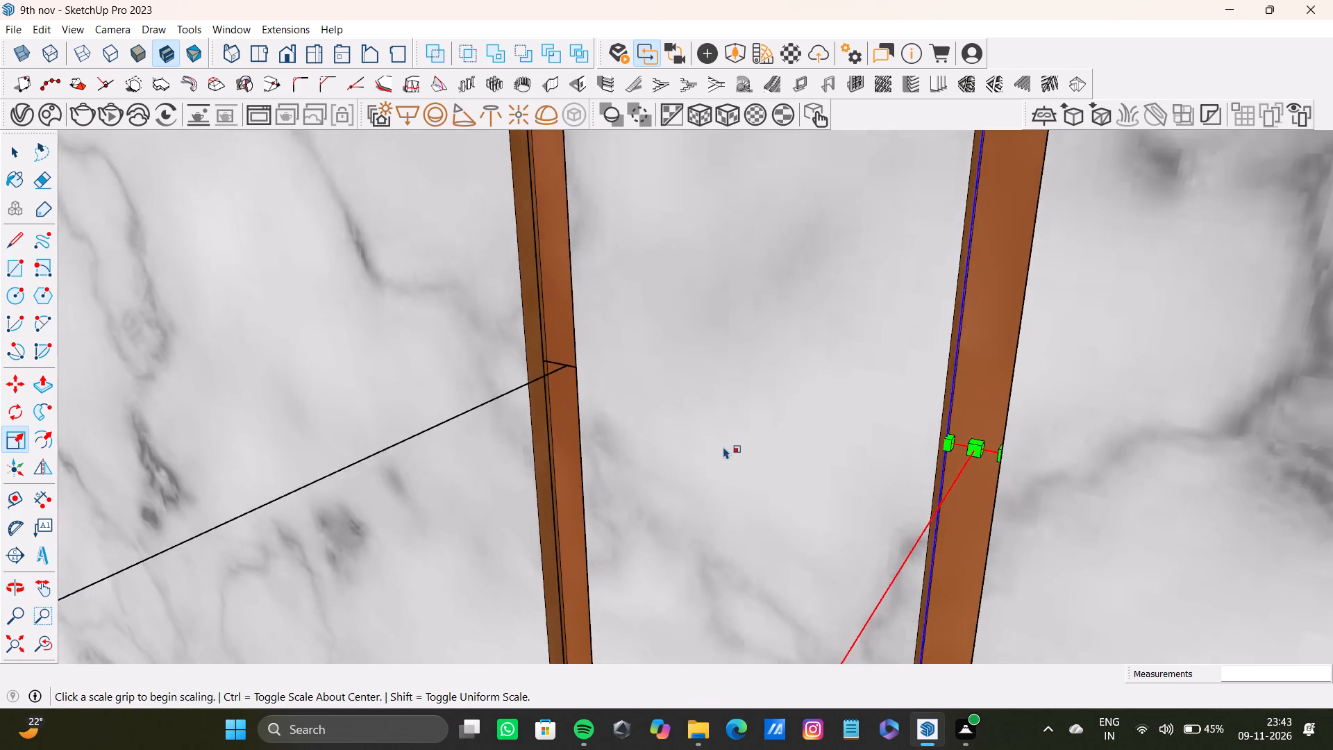
scroll(723, 447, down, 6)
click(8, 641)
middle_drag(356, 524, 367, 435)
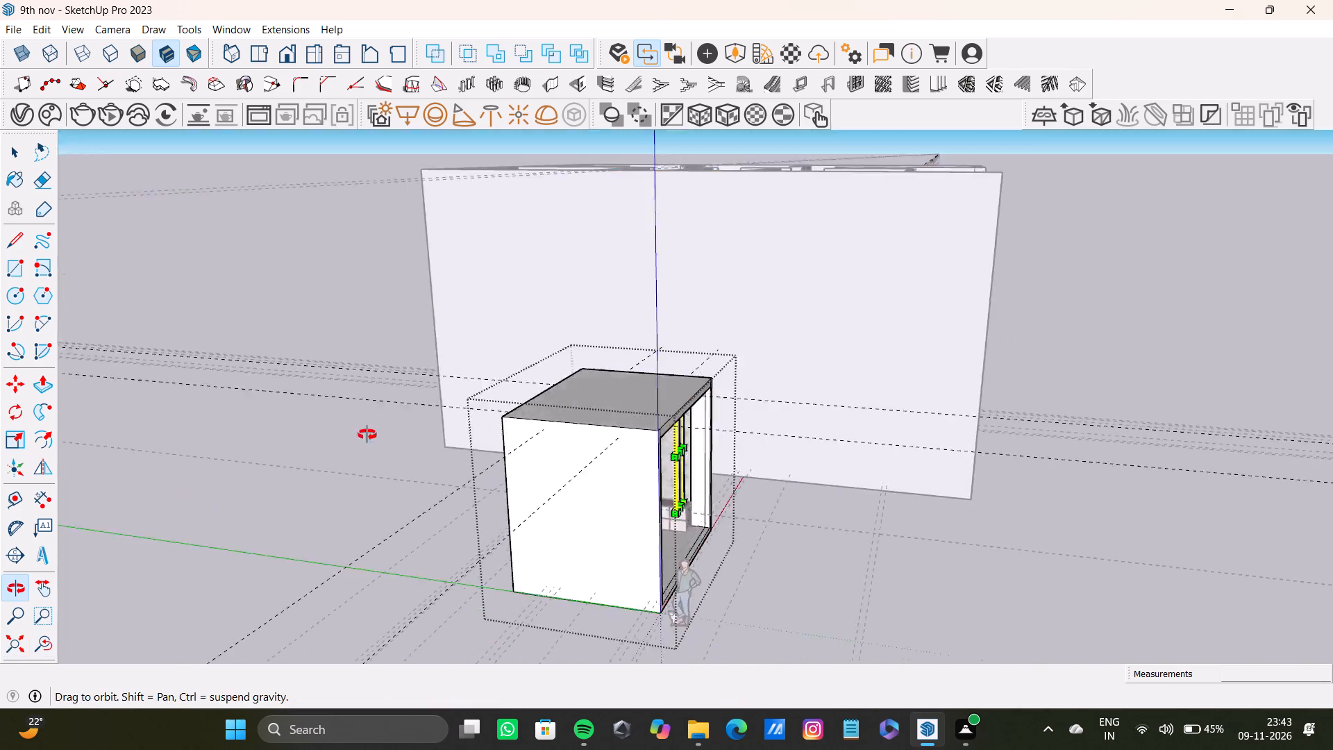
middle_drag(367, 435, 279, 412)
key(space)
click(735, 499)
Examine the marble wall, the low cabinet beneath it and the room's interior from several angles.
scroll(469, 395, up, 10)
middle_drag(657, 453, 739, 490)
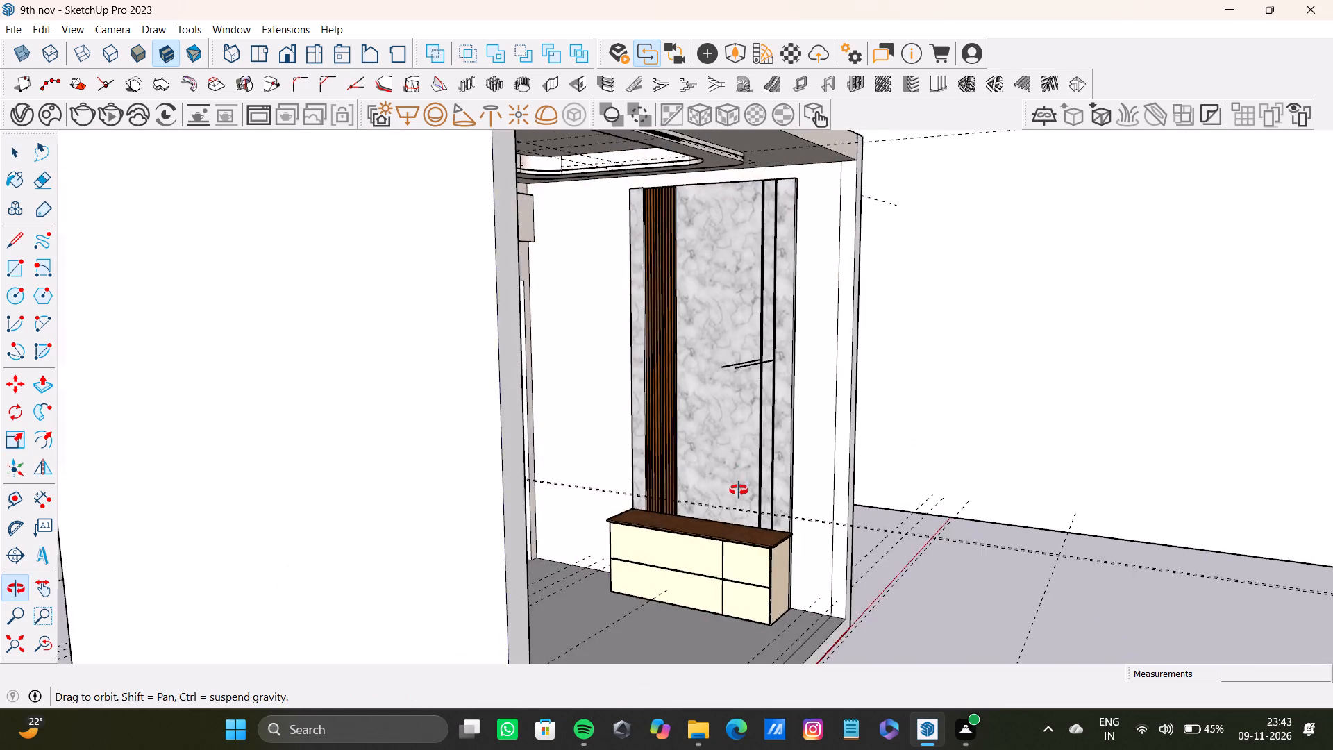
middle_drag(739, 490, 580, 449)
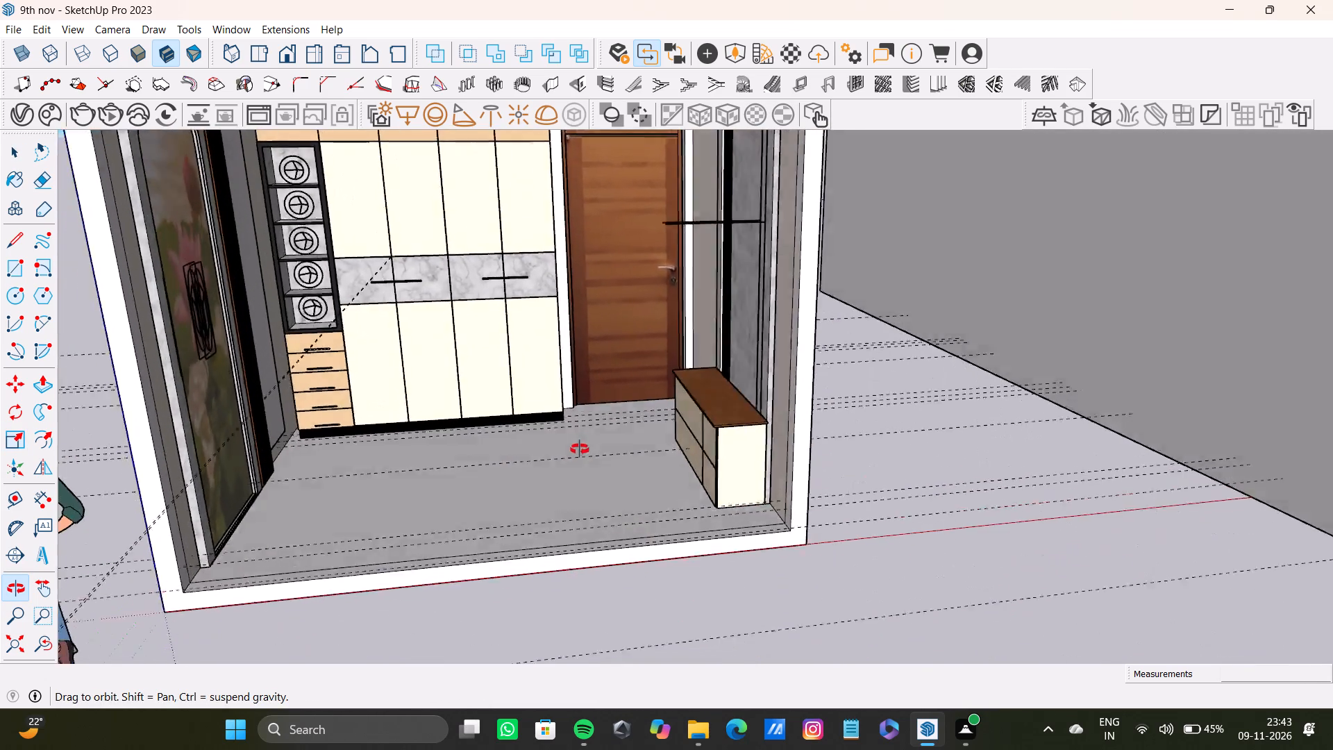
middle_drag(580, 449, 578, 448)
scroll(665, 463, up, 12)
shift+middle_drag(707, 489, 732, 443)
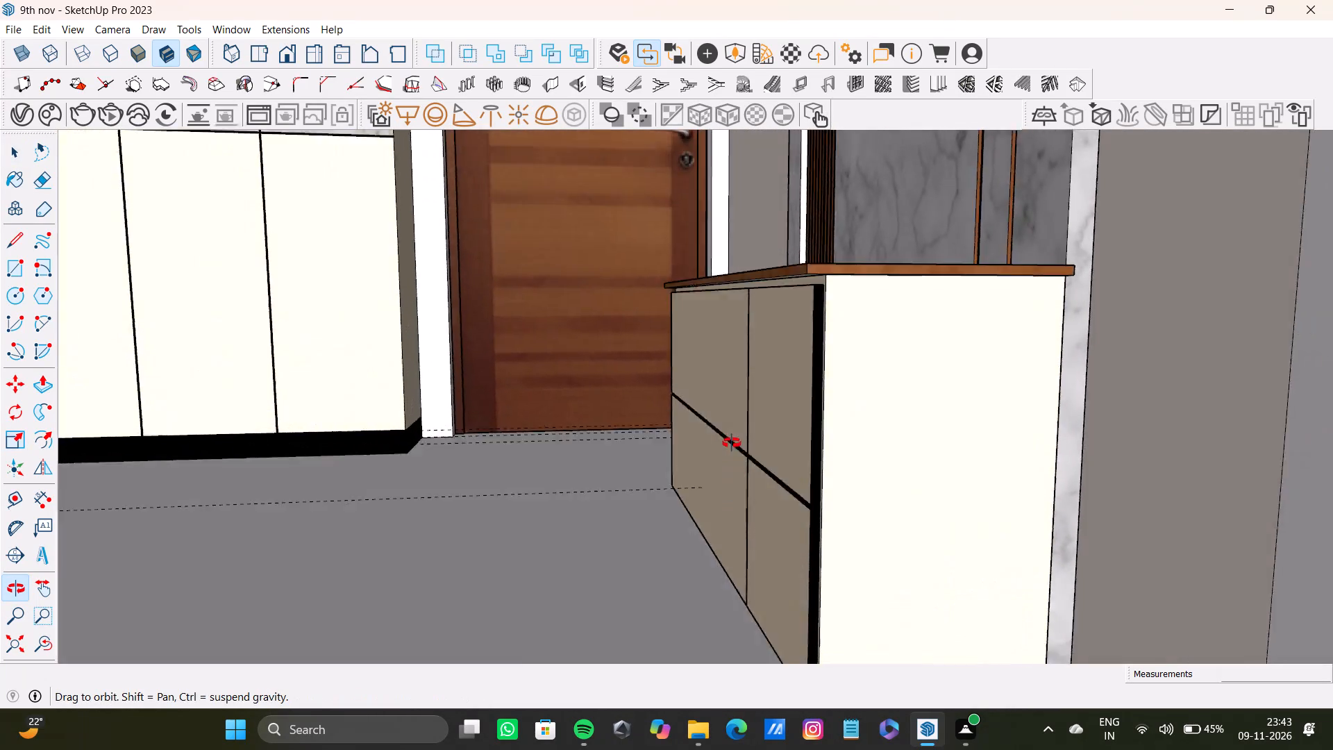
shift+middle_drag(732, 443, 794, 546)
scroll(794, 546, up, 1)
scroll(794, 546, down, 3)
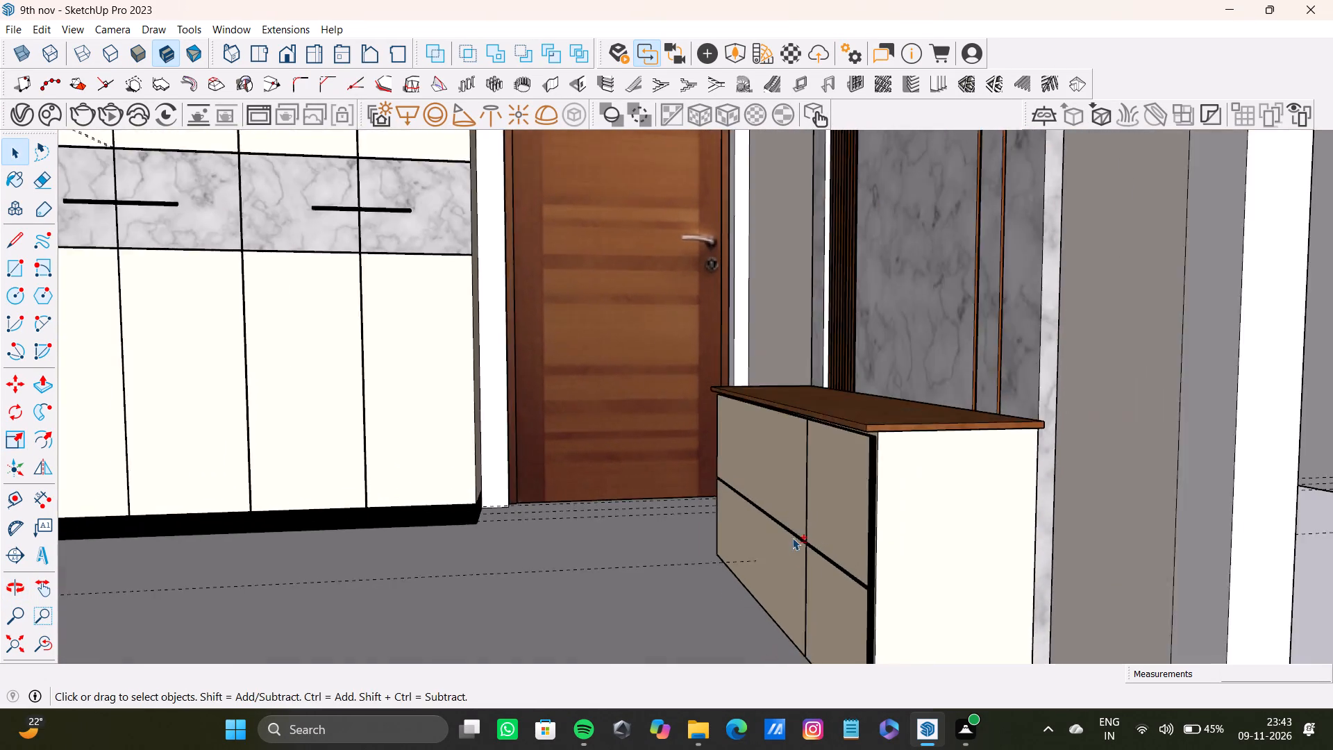
scroll(792, 537, down, 17)
shift+middle_drag(784, 542, 784, 551)
shift+middle_drag(701, 522, 596, 556)
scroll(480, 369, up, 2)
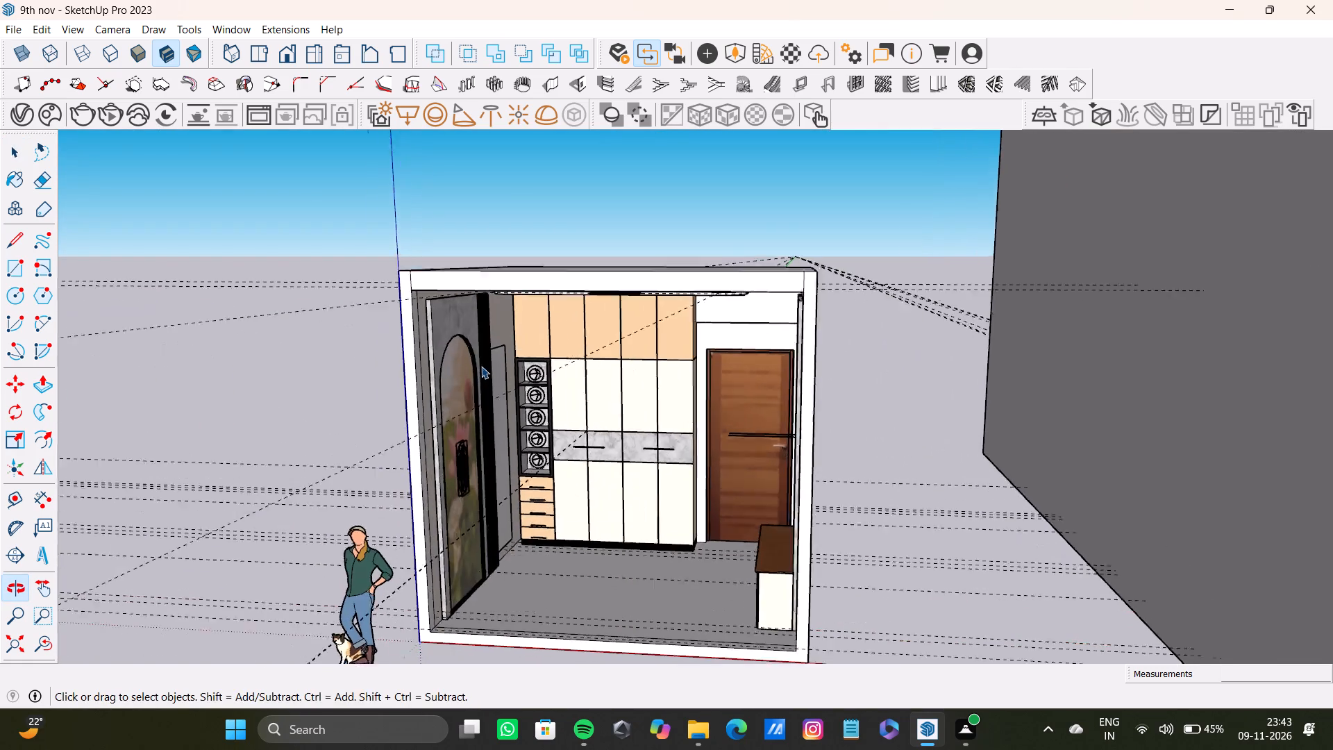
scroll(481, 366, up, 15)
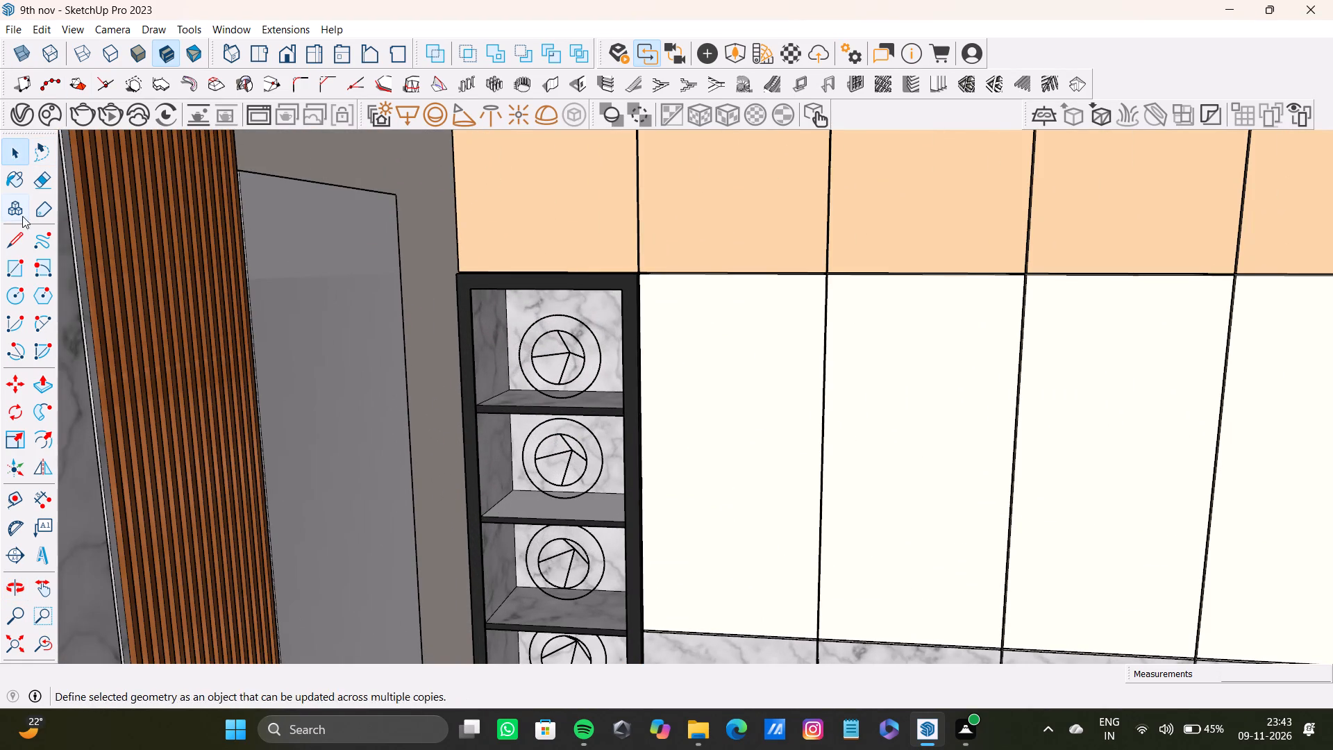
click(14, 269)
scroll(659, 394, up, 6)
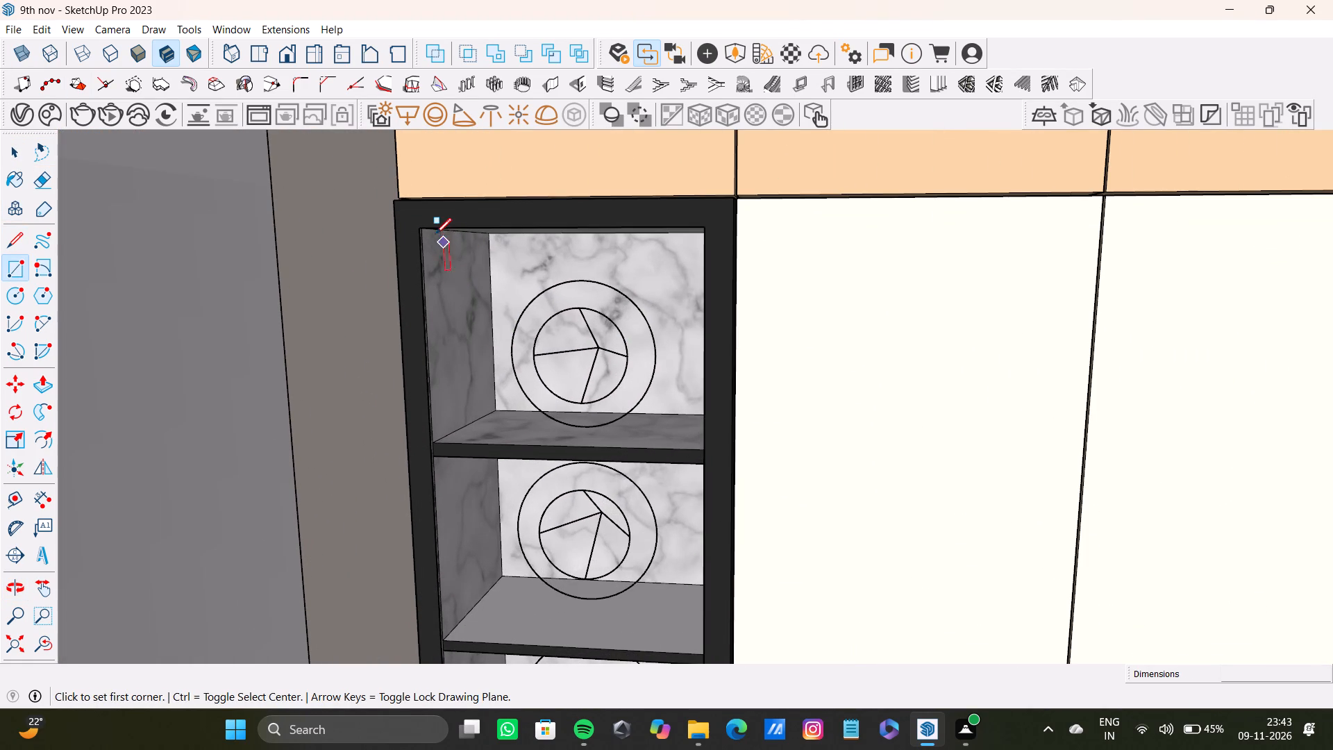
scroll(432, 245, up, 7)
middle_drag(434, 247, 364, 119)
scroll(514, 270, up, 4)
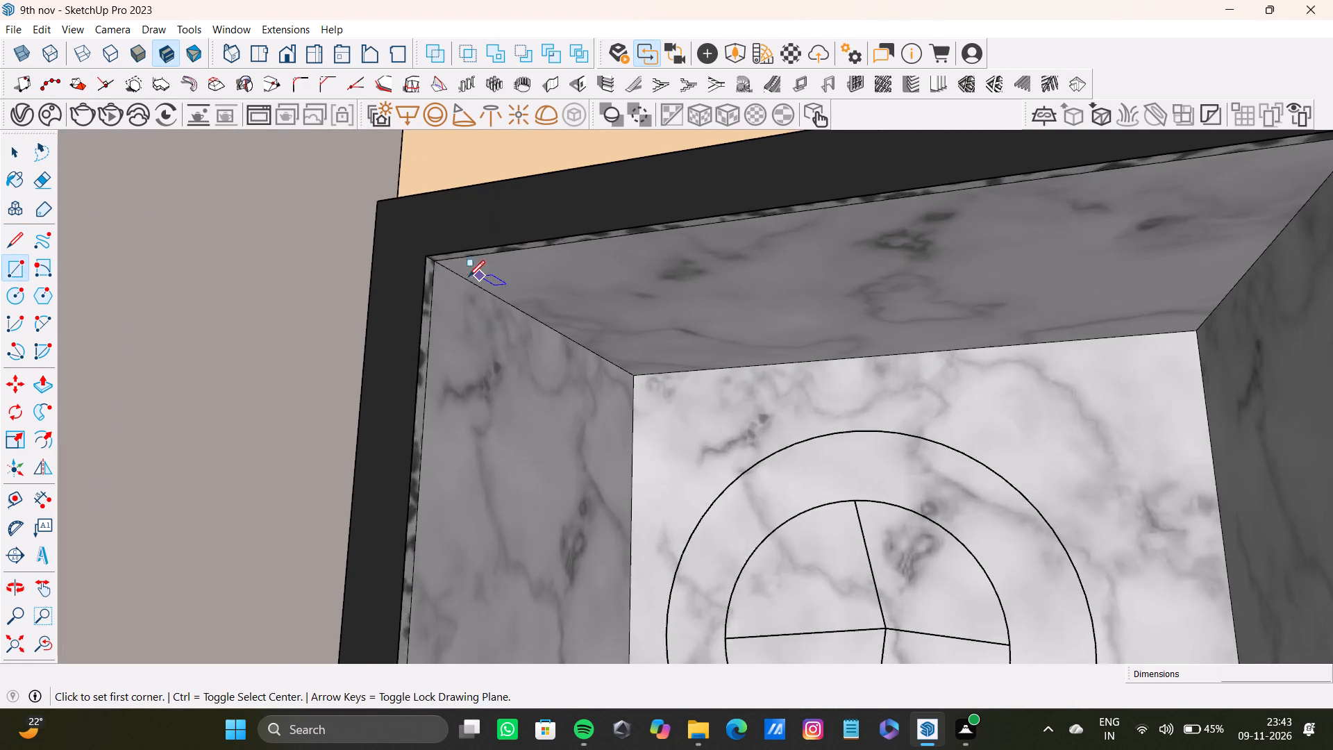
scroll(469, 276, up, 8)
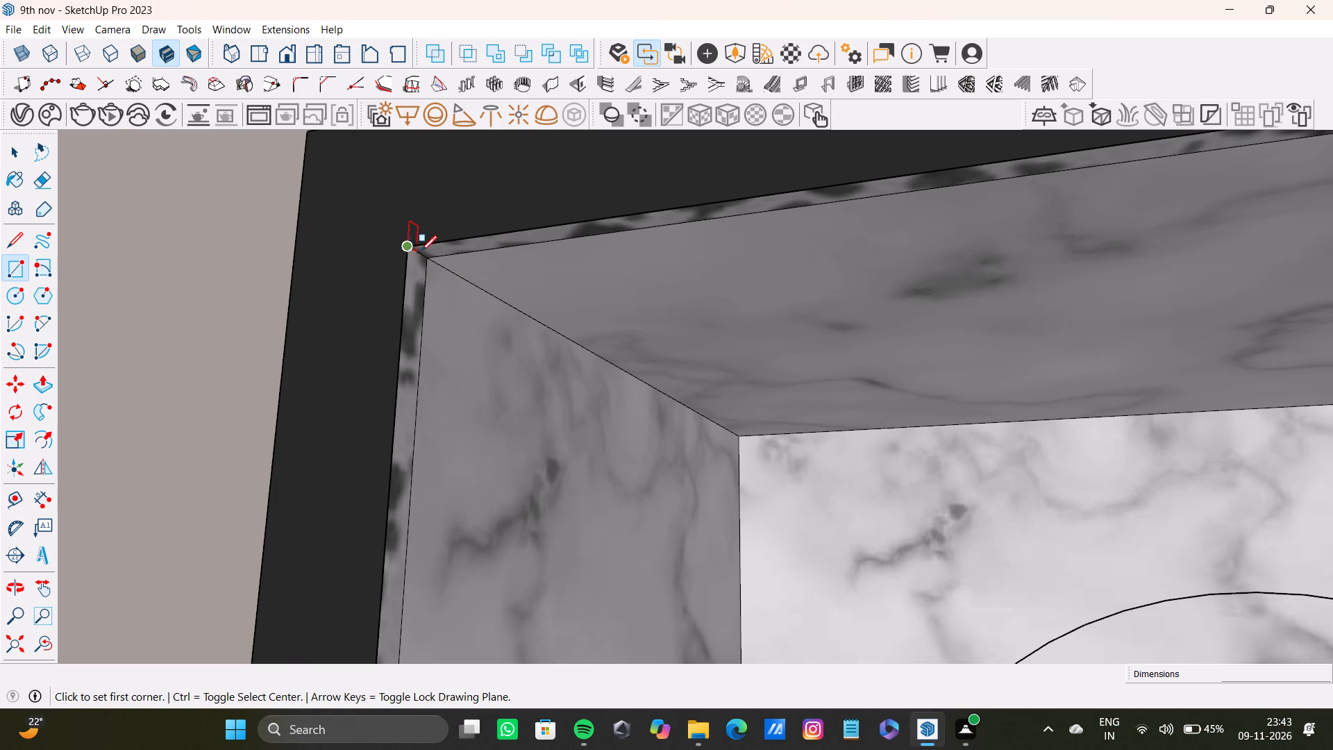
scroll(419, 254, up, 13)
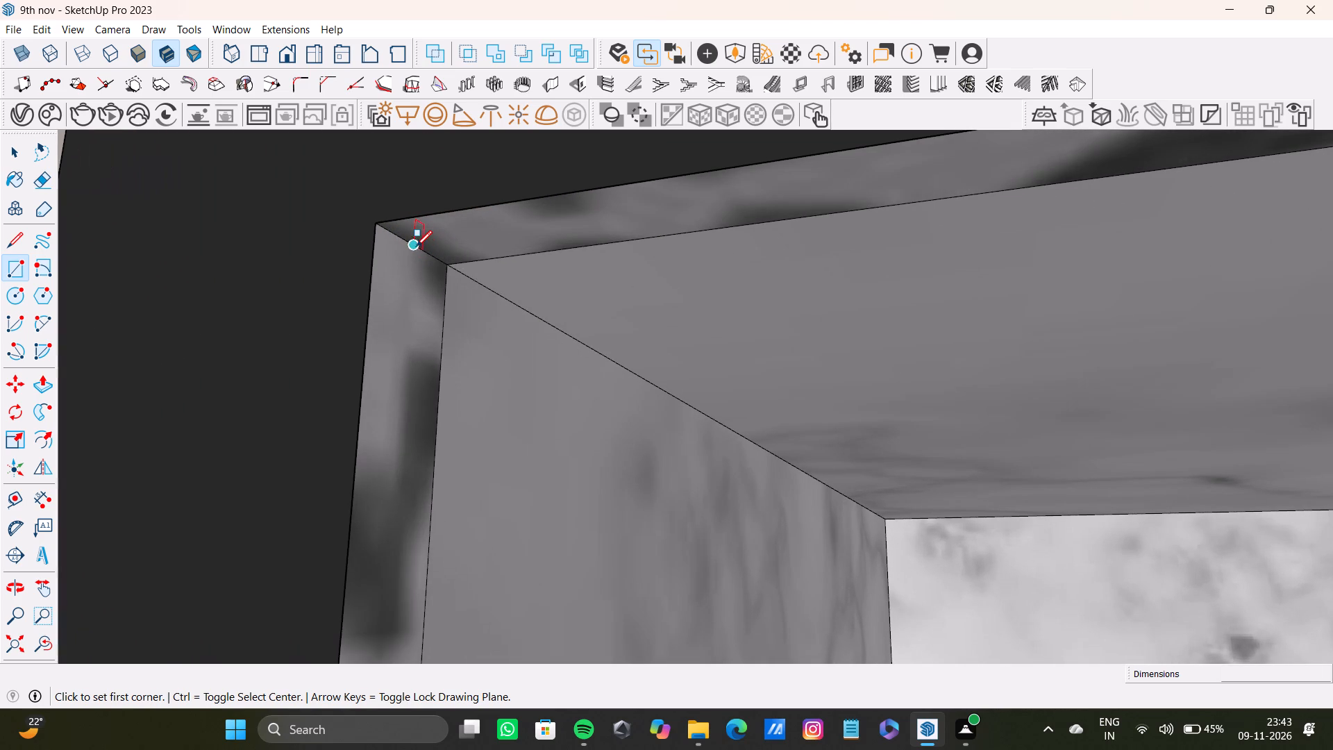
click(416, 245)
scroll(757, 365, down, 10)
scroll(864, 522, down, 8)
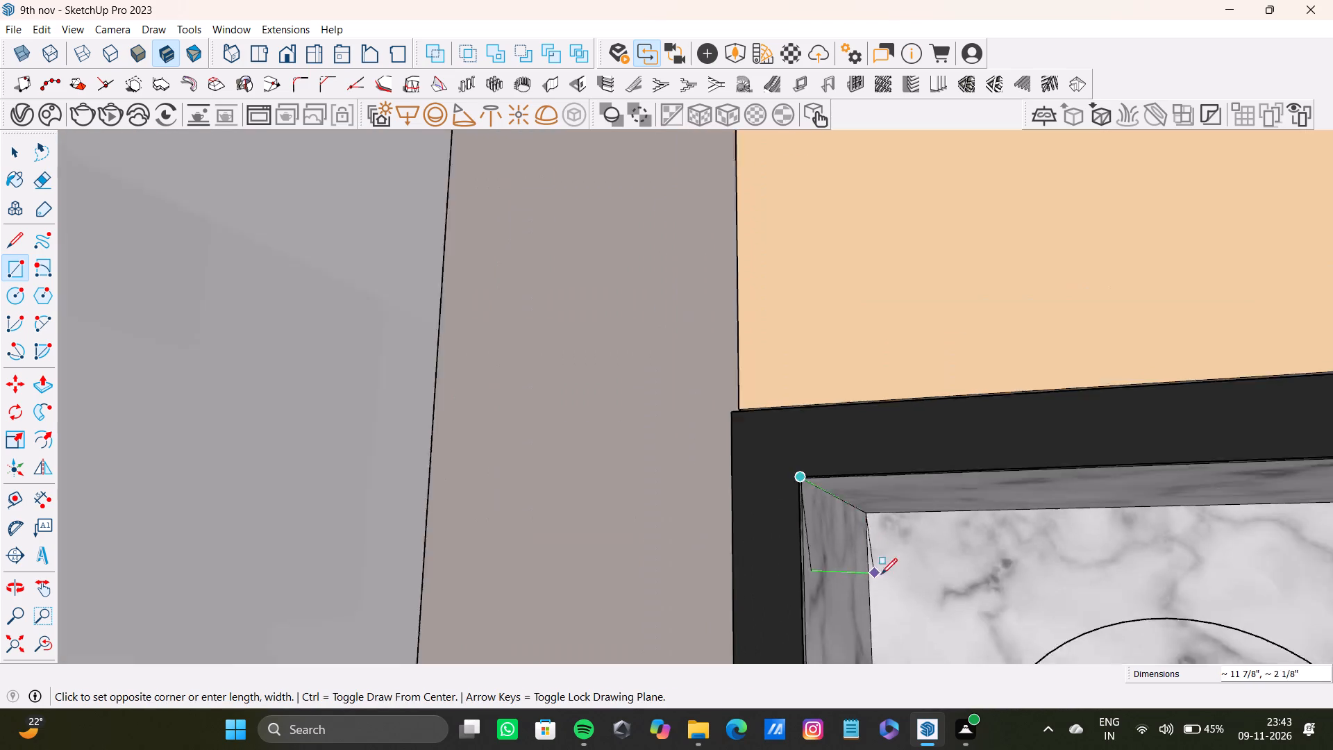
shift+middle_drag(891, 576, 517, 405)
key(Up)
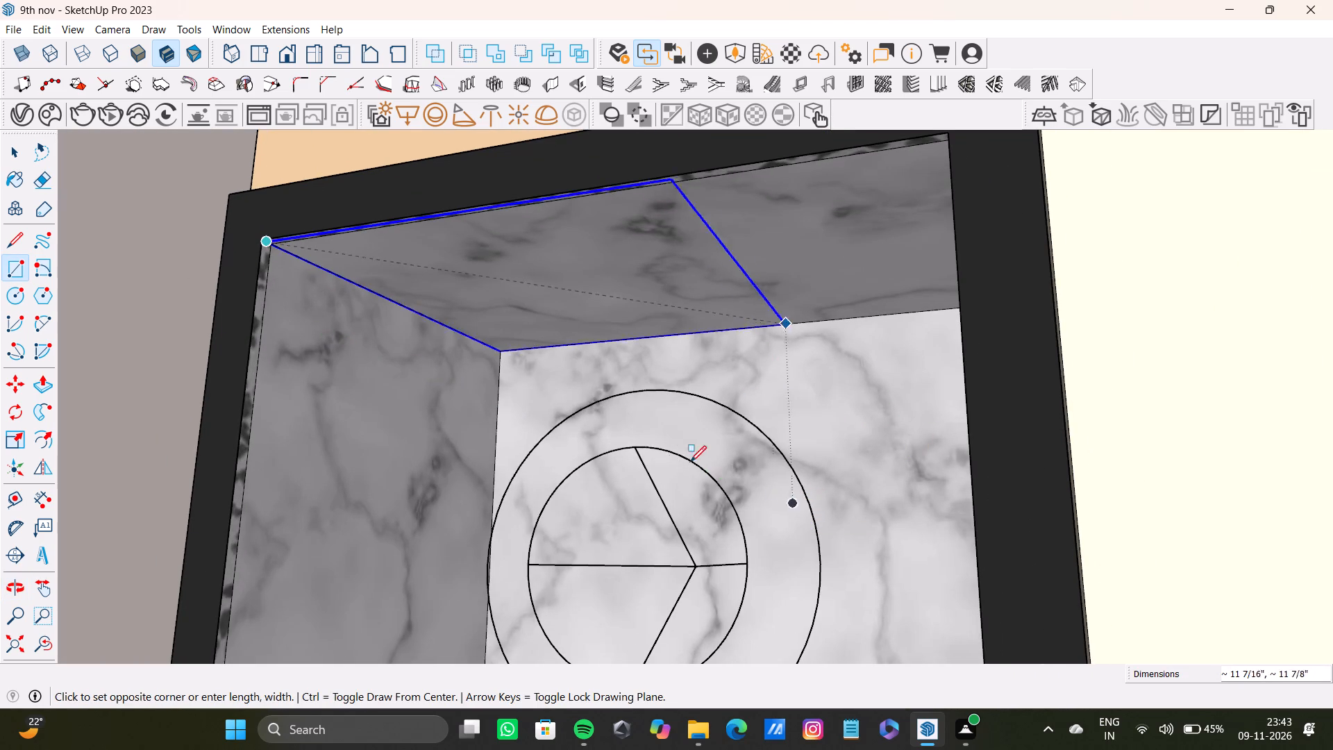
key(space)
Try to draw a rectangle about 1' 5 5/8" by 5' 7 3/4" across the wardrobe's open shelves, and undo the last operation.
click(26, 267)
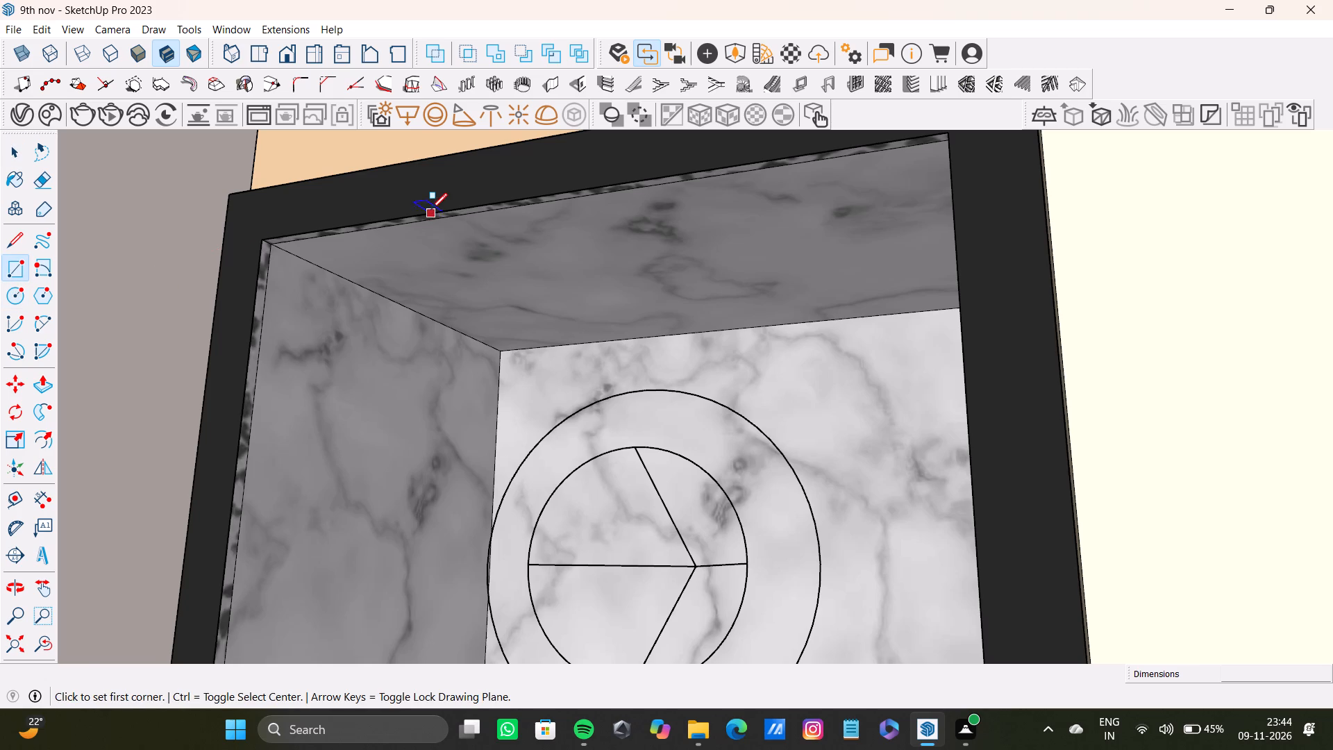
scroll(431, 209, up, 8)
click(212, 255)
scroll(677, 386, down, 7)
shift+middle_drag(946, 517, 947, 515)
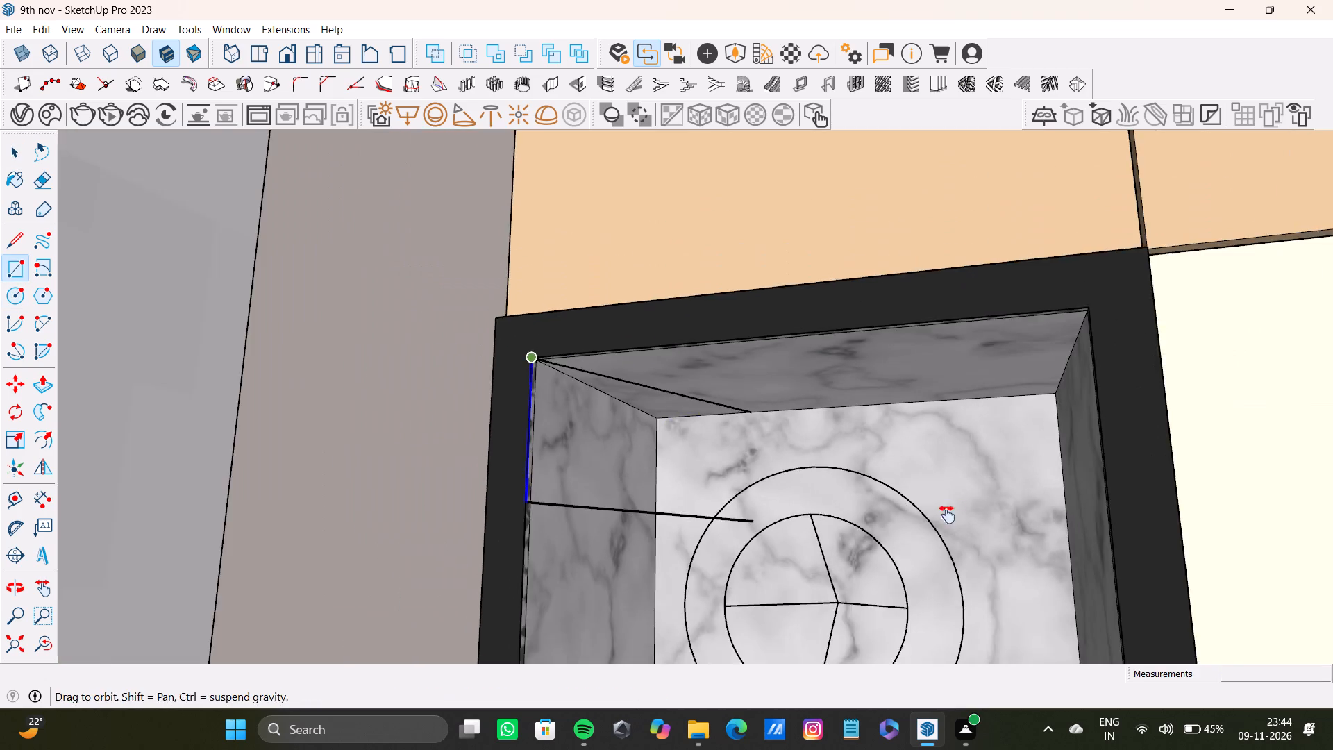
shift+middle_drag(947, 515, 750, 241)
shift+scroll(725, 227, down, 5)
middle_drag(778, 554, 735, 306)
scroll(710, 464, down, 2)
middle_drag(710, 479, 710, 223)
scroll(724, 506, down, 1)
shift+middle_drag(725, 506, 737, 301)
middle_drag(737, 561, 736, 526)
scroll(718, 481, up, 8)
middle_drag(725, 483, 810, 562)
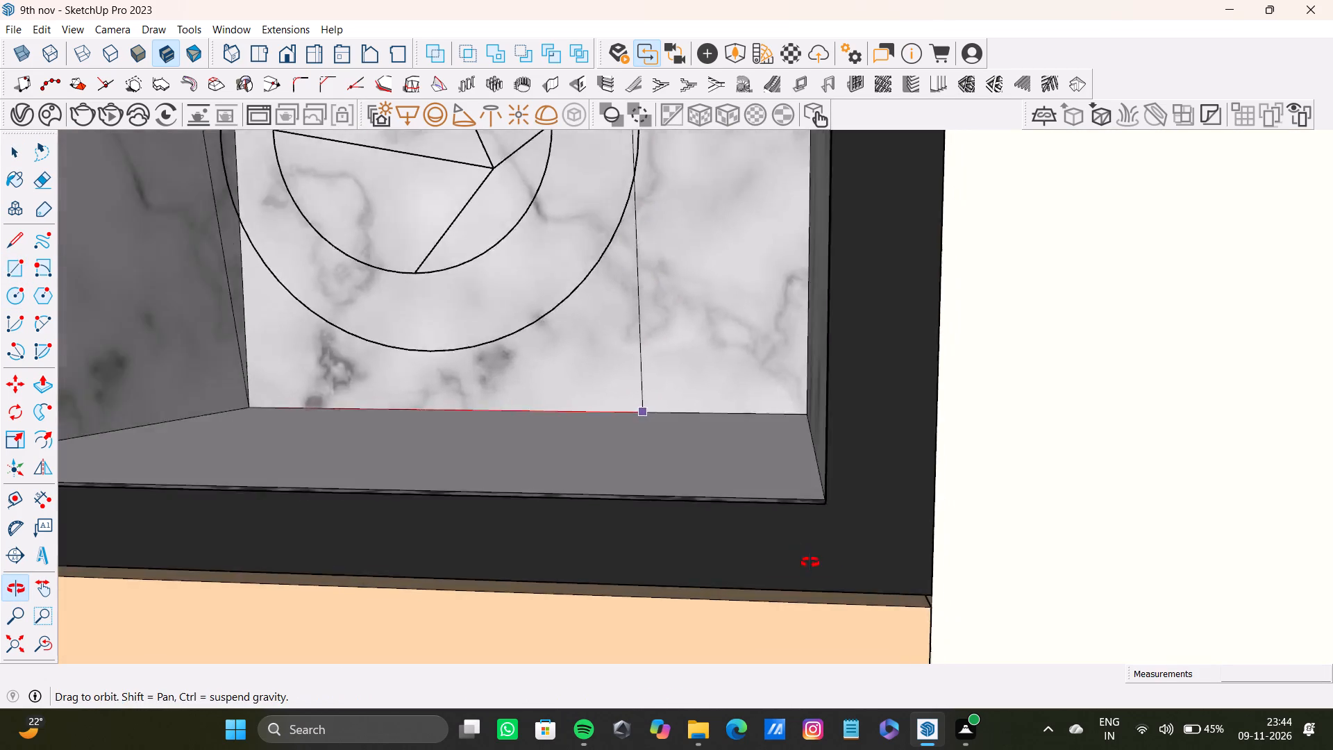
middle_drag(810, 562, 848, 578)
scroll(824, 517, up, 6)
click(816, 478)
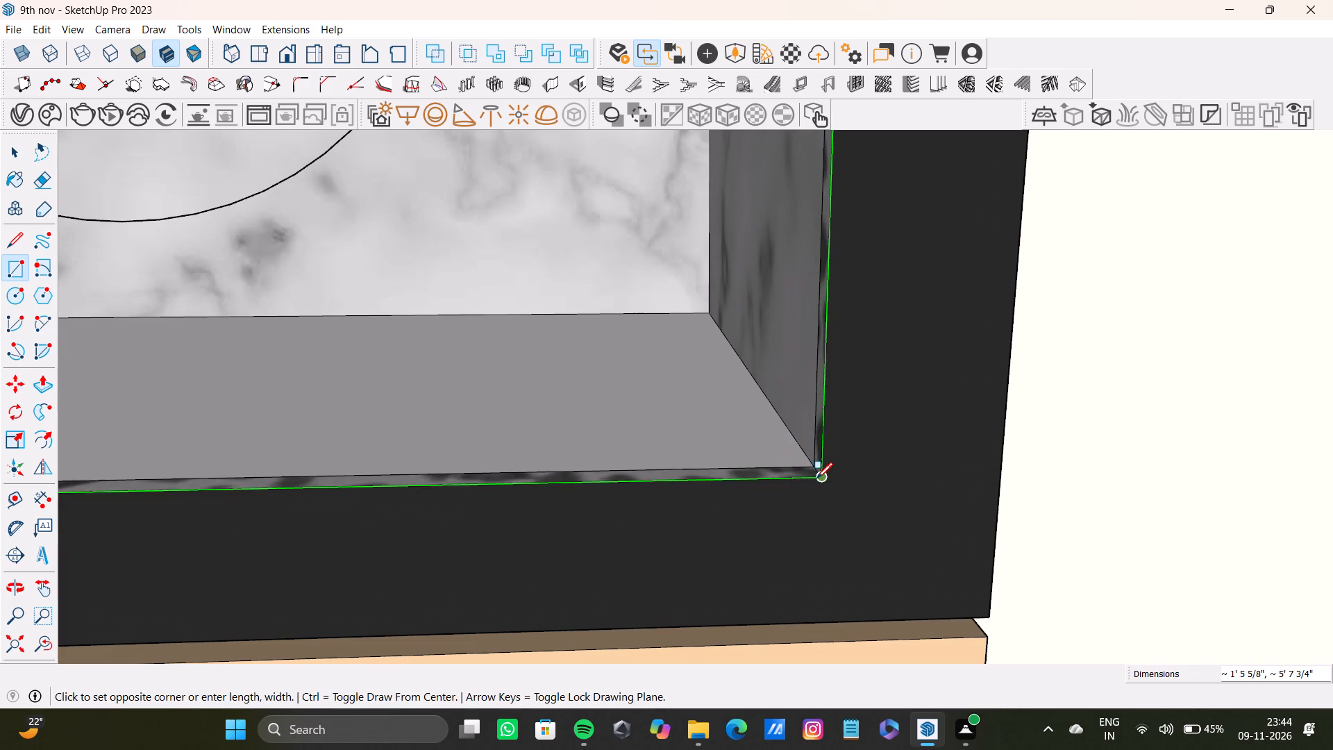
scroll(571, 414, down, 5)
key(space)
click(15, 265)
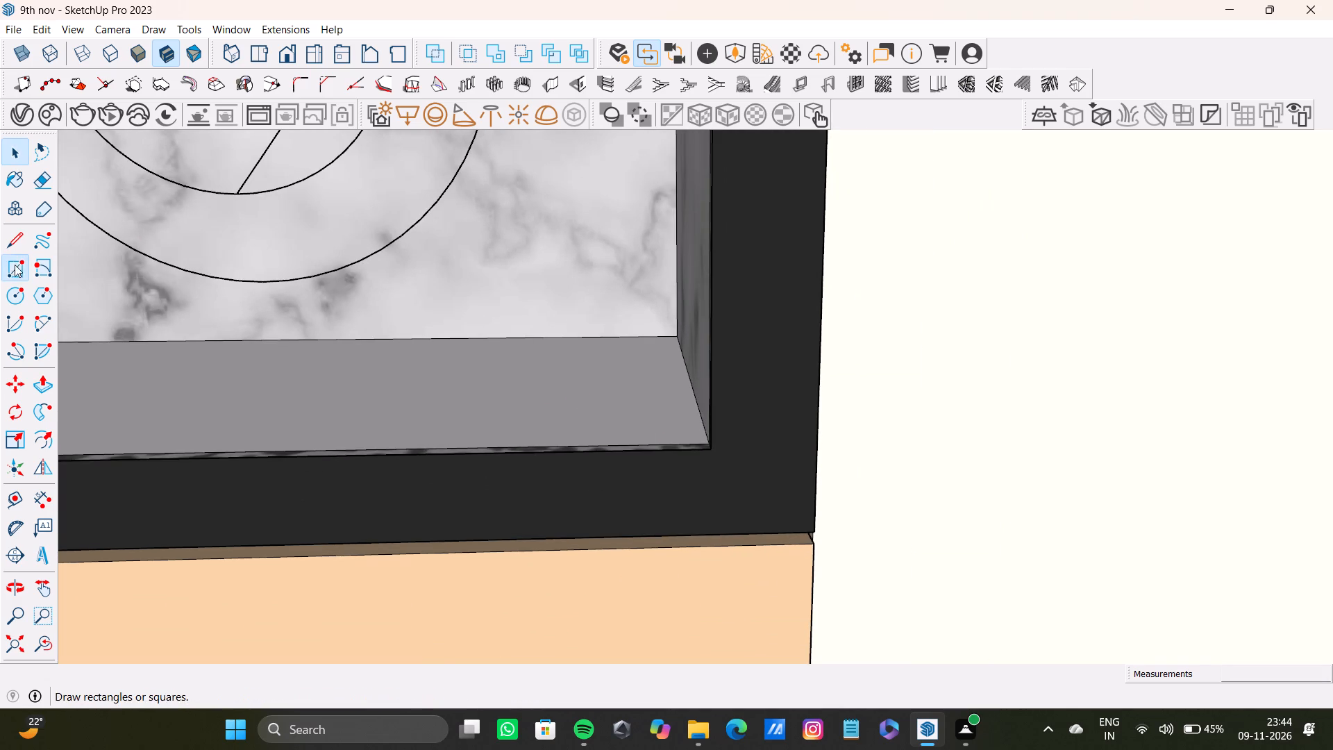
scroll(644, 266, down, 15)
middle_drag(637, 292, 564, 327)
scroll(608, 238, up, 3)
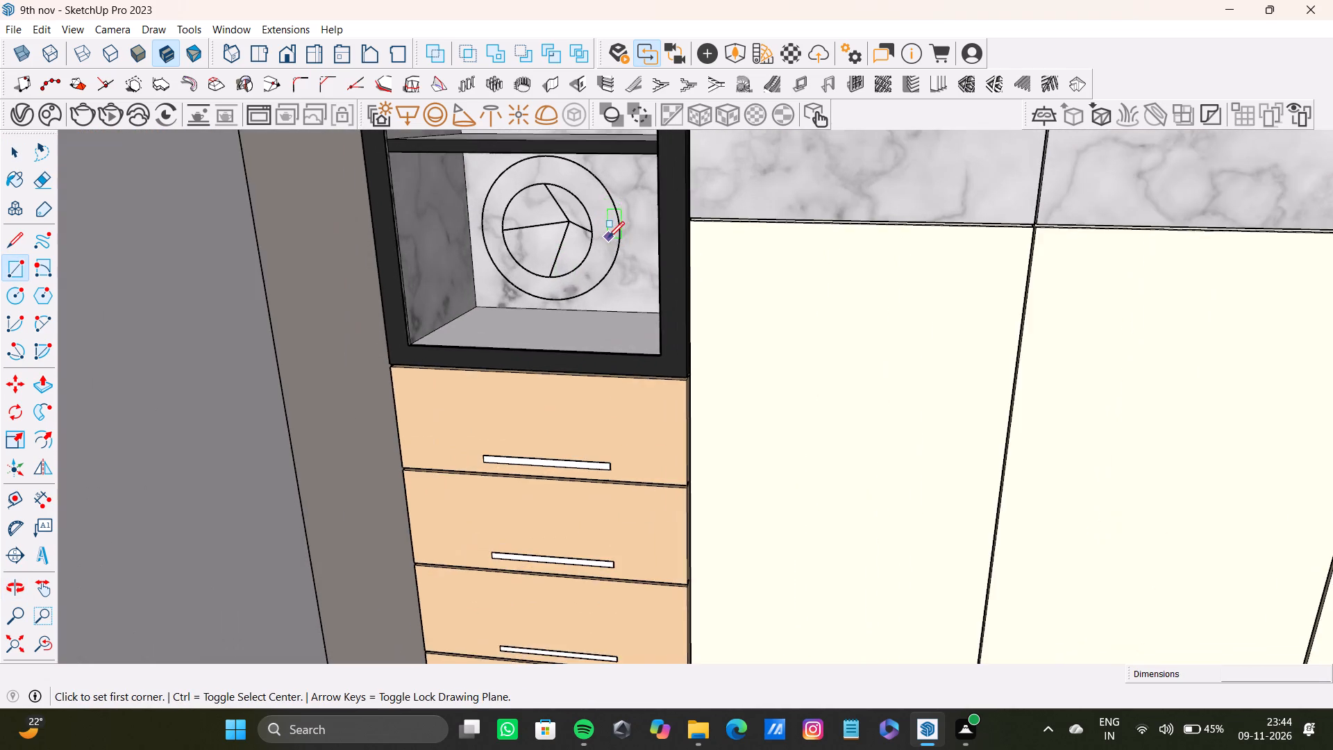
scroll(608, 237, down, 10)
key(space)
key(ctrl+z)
Open the room group for editing and paint its main floor face with Carrera Marble.
scroll(585, 283, down, 11)
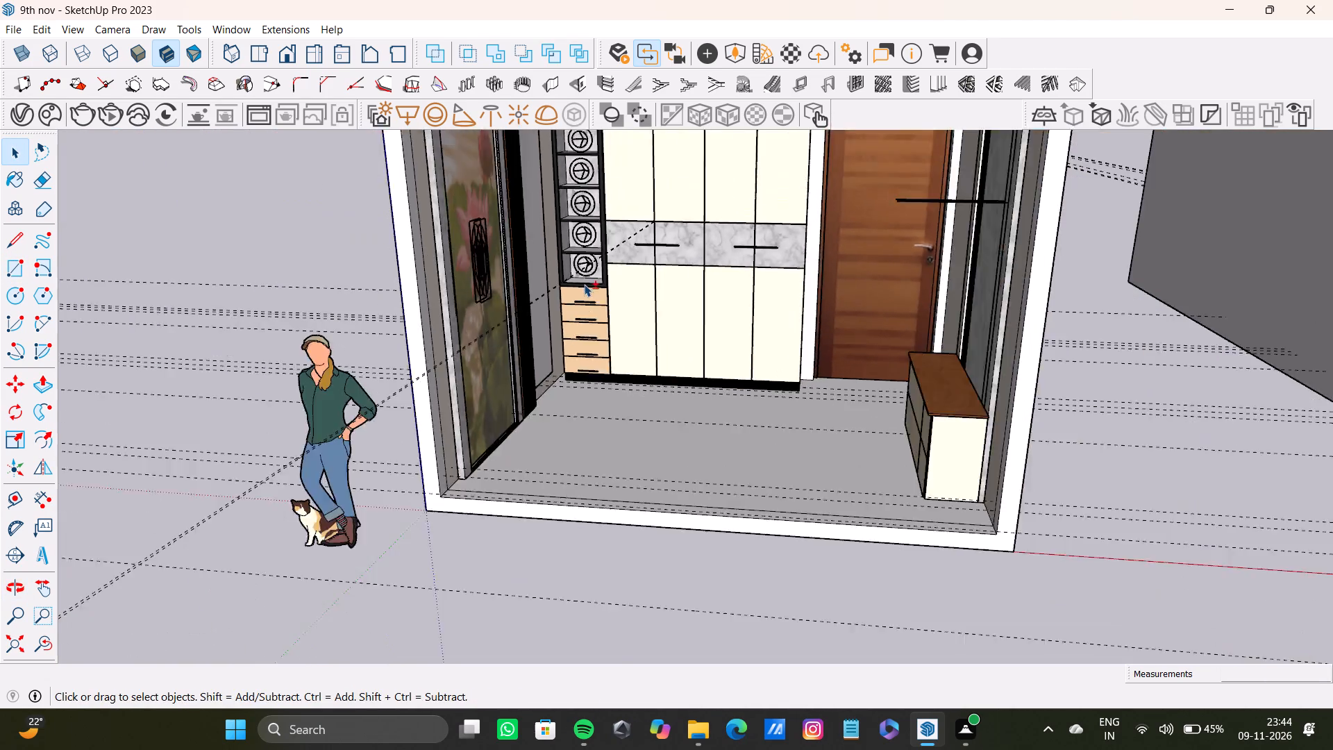
scroll(584, 284, down, 2)
shift+middle_drag(575, 294, 410, 306)
key(space)
click(403, 149)
scroll(582, 398, up, 13)
middle_drag(596, 380, 621, 458)
double_click(634, 451)
double_click(634, 451)
double_click(608, 474)
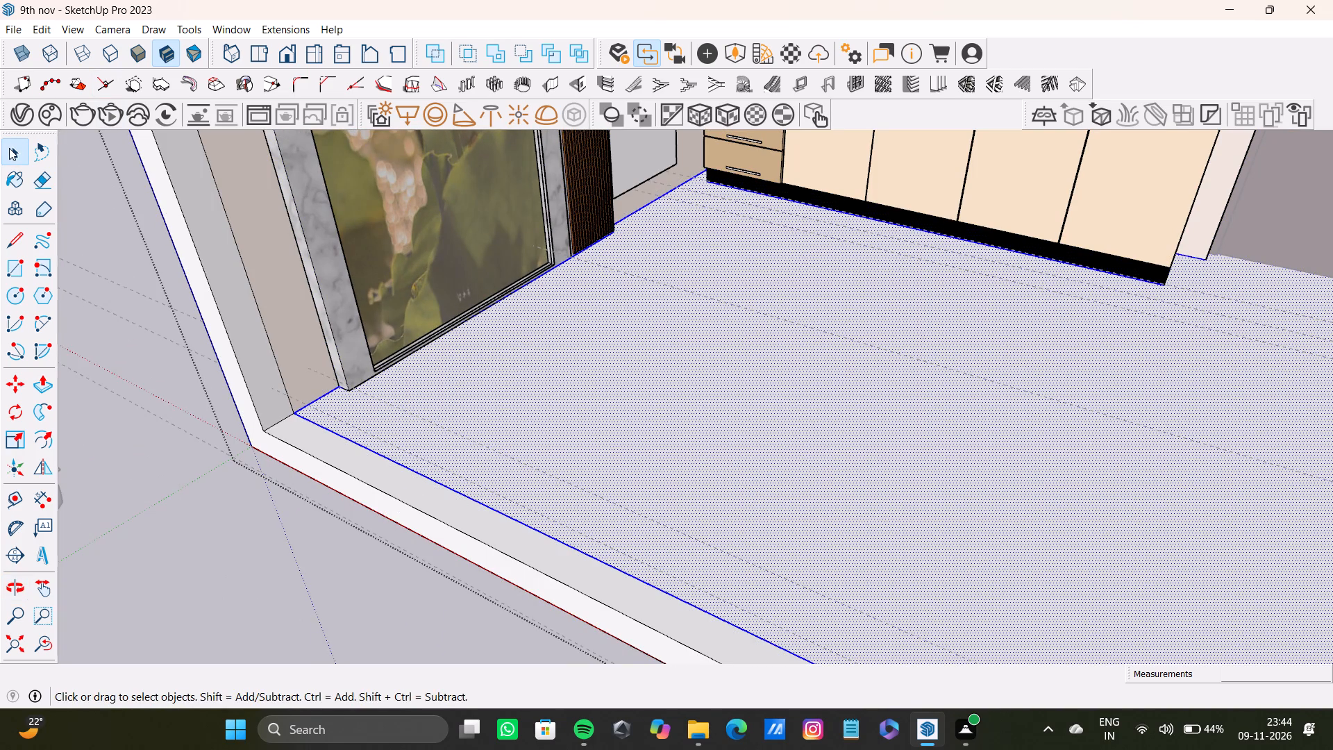
shift+click(12, 184)
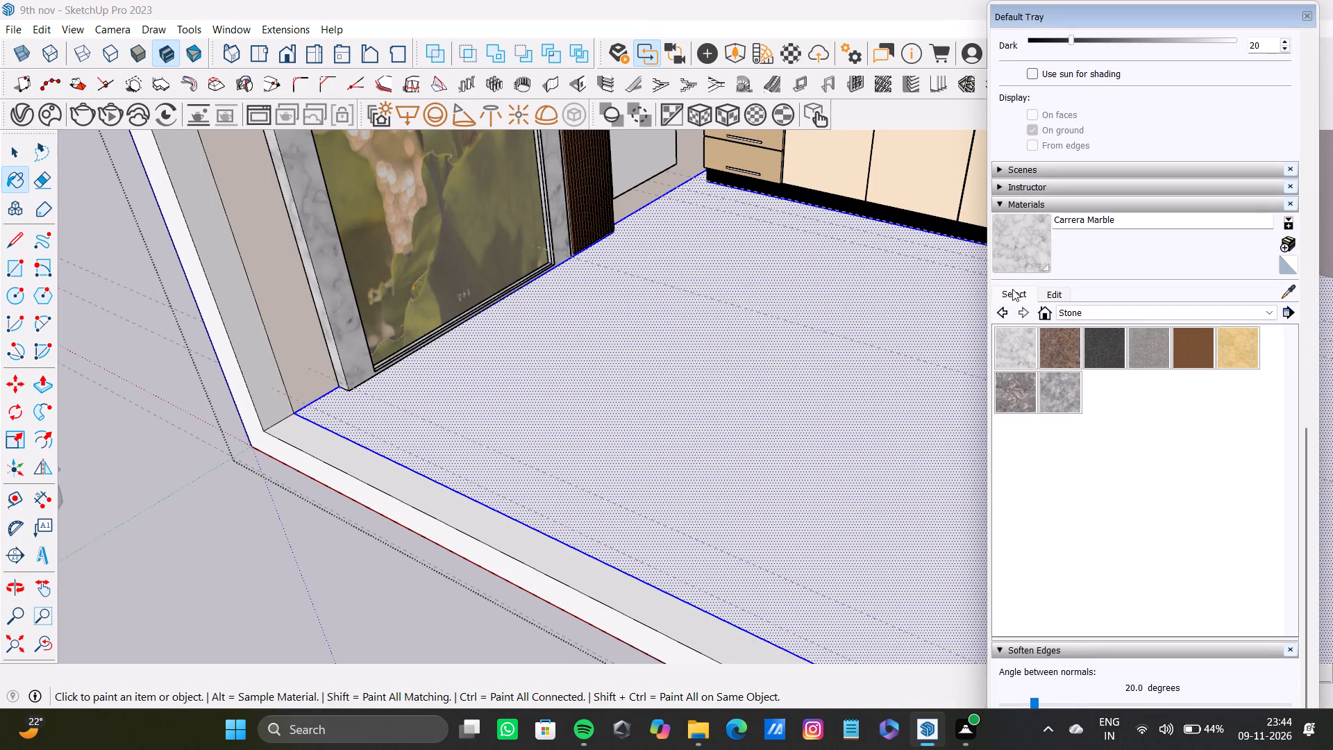
shift+click(1024, 253)
shift+click(828, 436)
Paint the narrow floor strip along the room's open front with Carrera Marble, and clear the selection.
key(space)
click(413, 480)
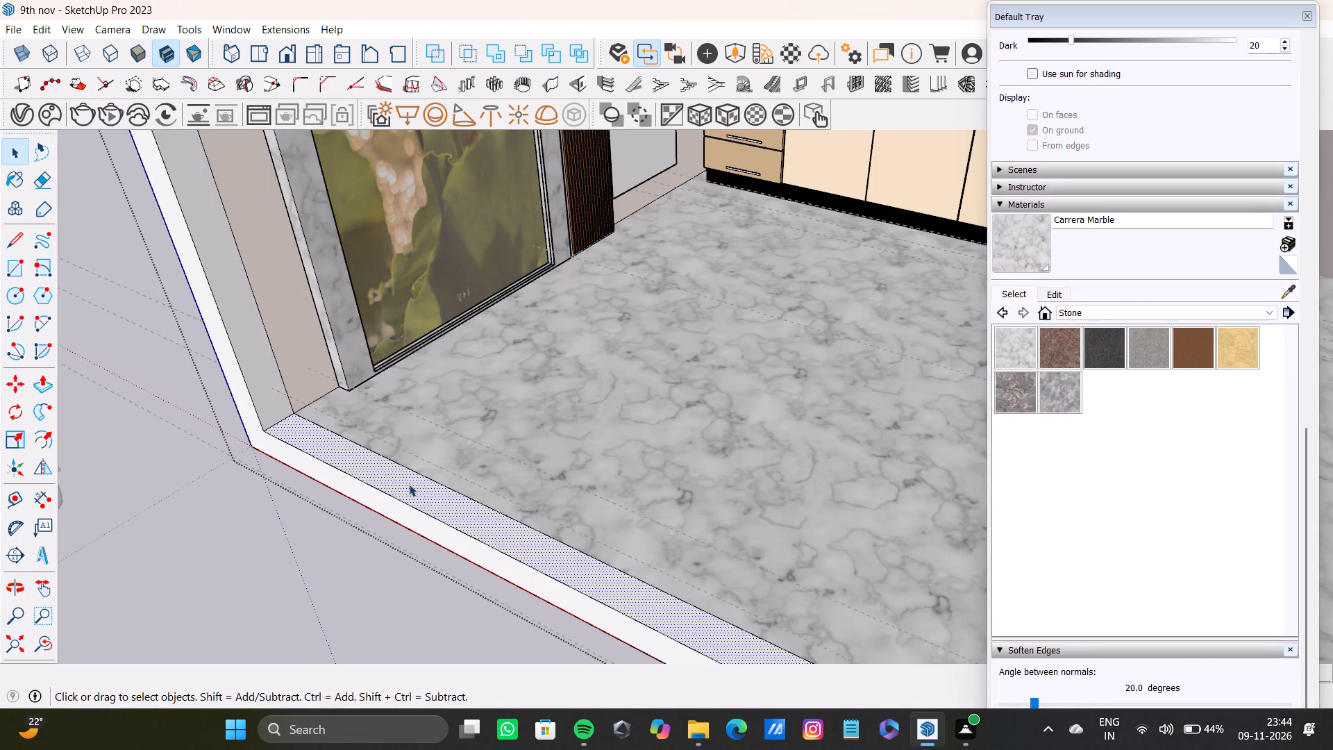
click(1003, 262)
click(469, 524)
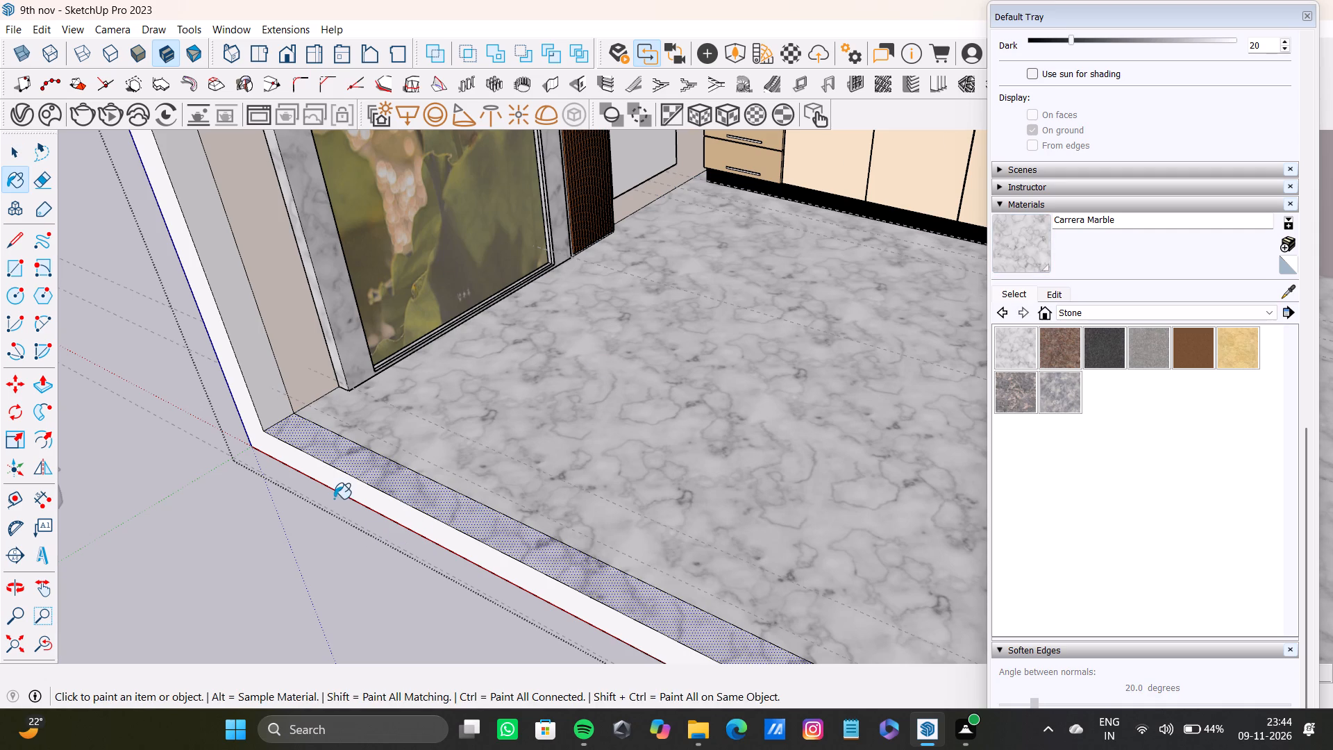
scroll(334, 499, down, 8)
key(space)
click(173, 501)
Sample the 0009_Linen material from the wall beside the lotus panel and apply it to the adjoining strip at the open front.
scroll(282, 422, up, 7)
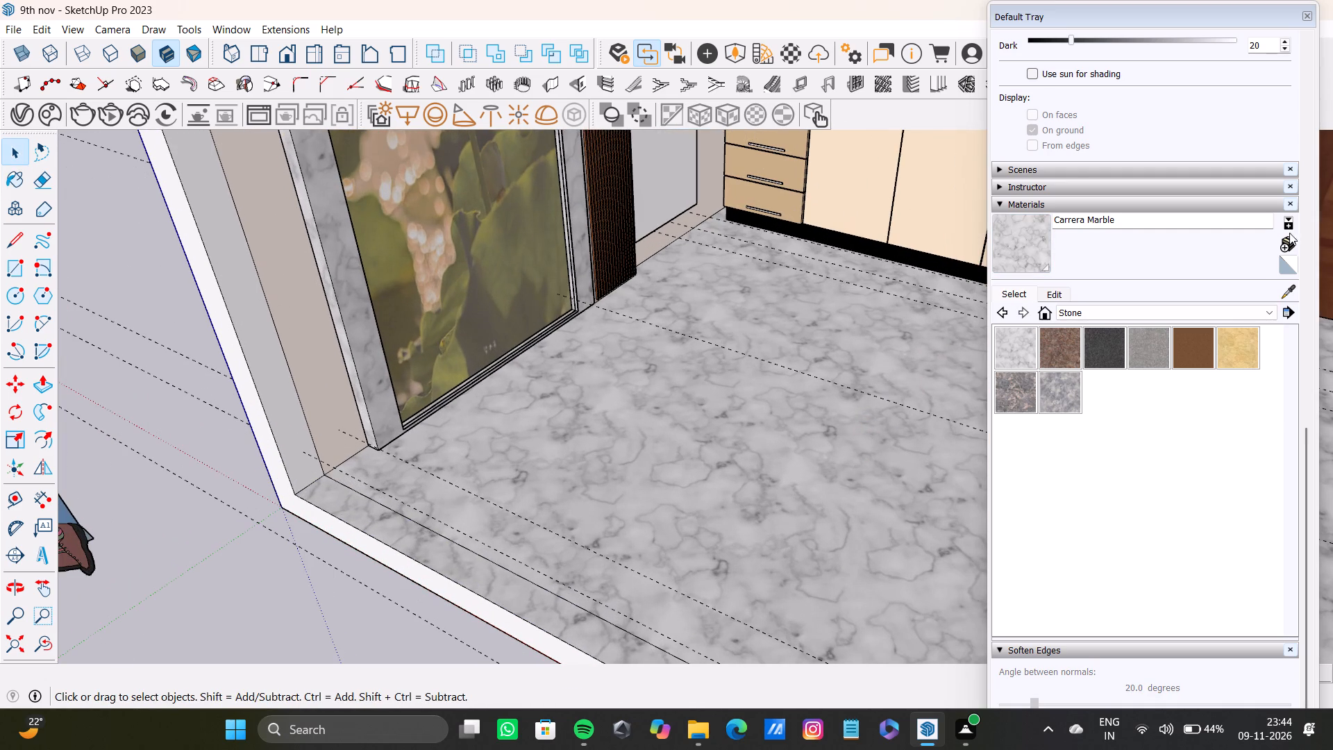
click(1286, 299)
click(316, 308)
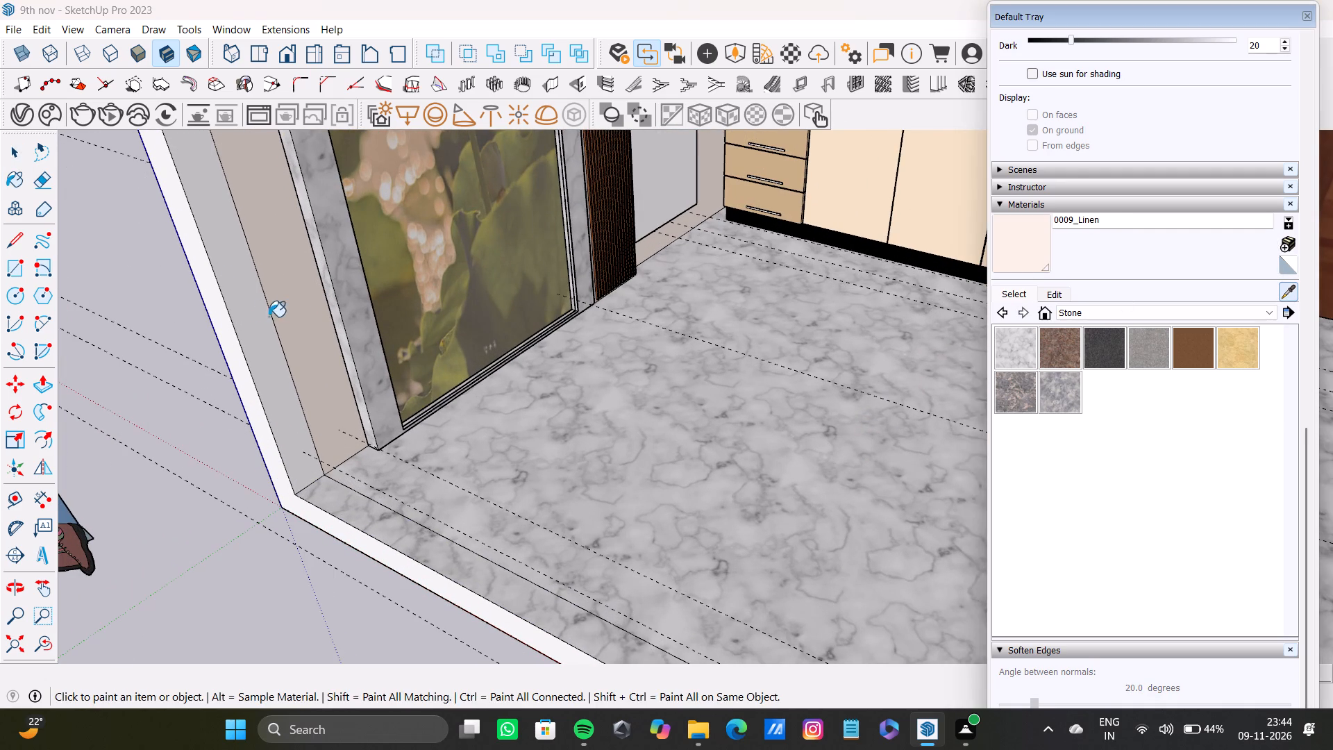
click(252, 320)
Leave painting and room editing, and examine the ceiling, wardrobe, door, low cabinet and marble floor from several angles.
scroll(310, 269, down, 11)
shift+middle_drag(438, 301, 575, 247)
shift+middle_drag(589, 218, 541, 440)
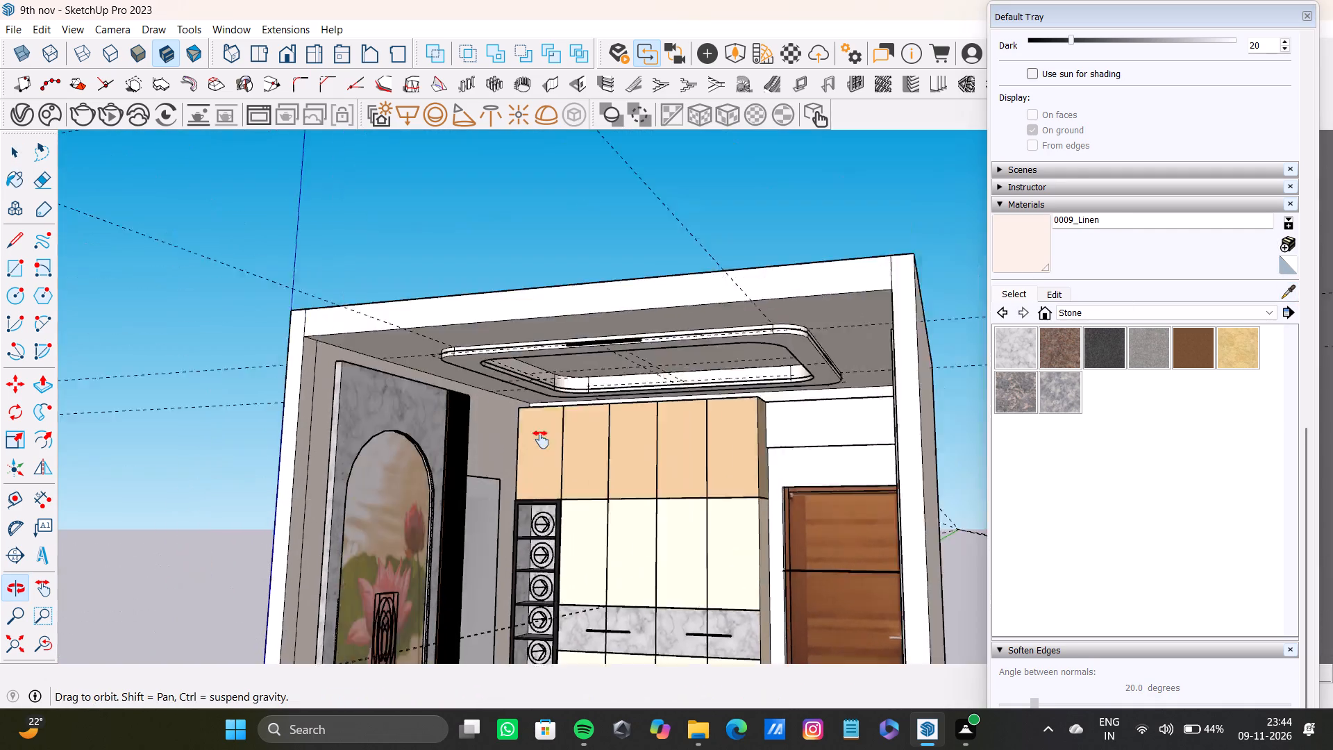
shift+middle_drag(541, 440, 590, 301)
scroll(567, 258, down, 8)
middle_drag(589, 292, 596, 465)
scroll(596, 465, up, 1)
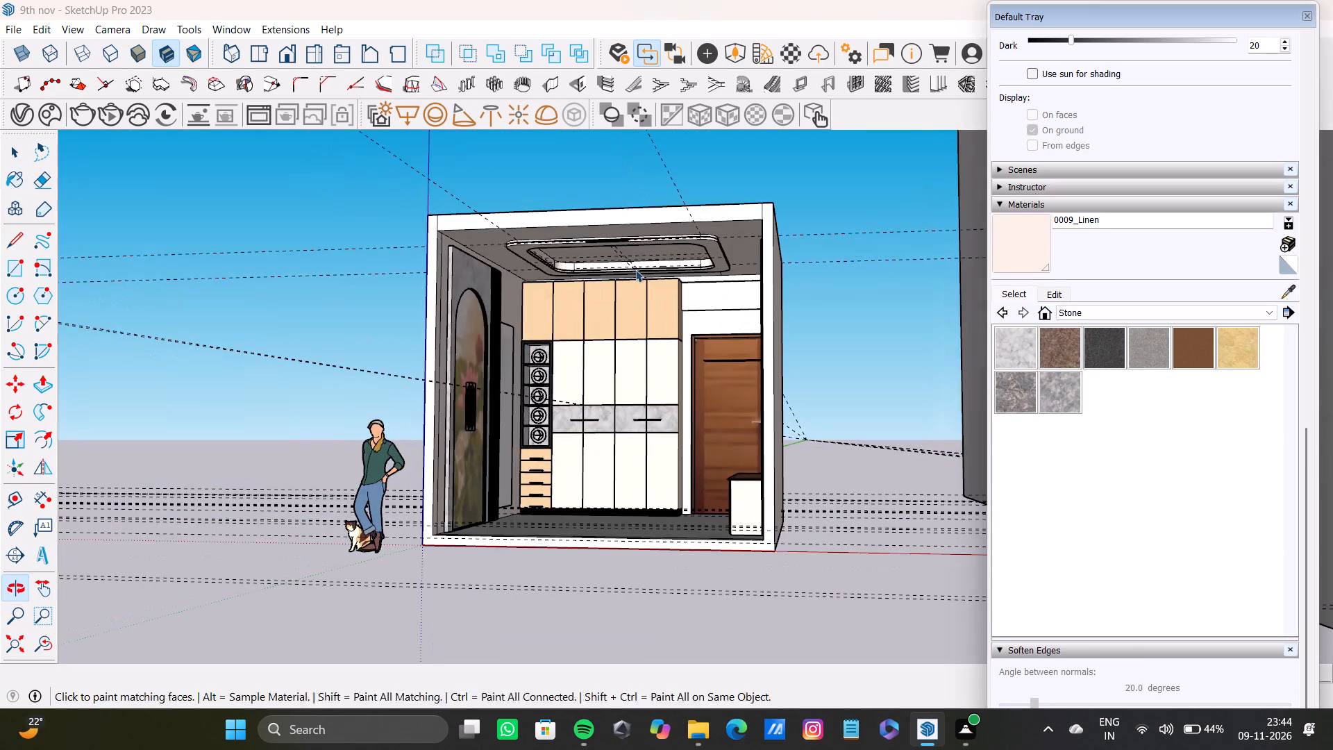
key(space)
click(660, 134)
scroll(805, 257, up, 6)
scroll(705, 381, down, 4)
shift+middle_drag(696, 375, 805, 380)
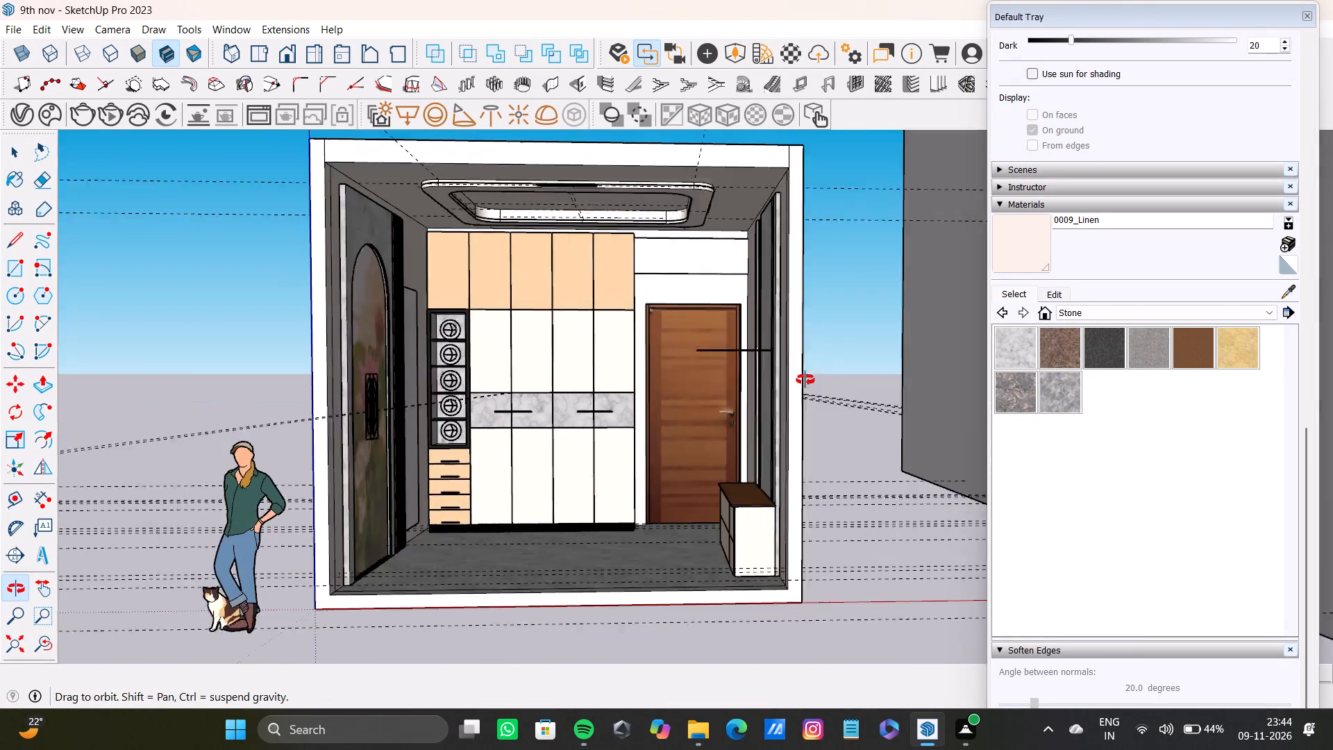
shift+middle_drag(805, 380, 802, 387)
click(877, 418)
scroll(664, 501, up, 5)
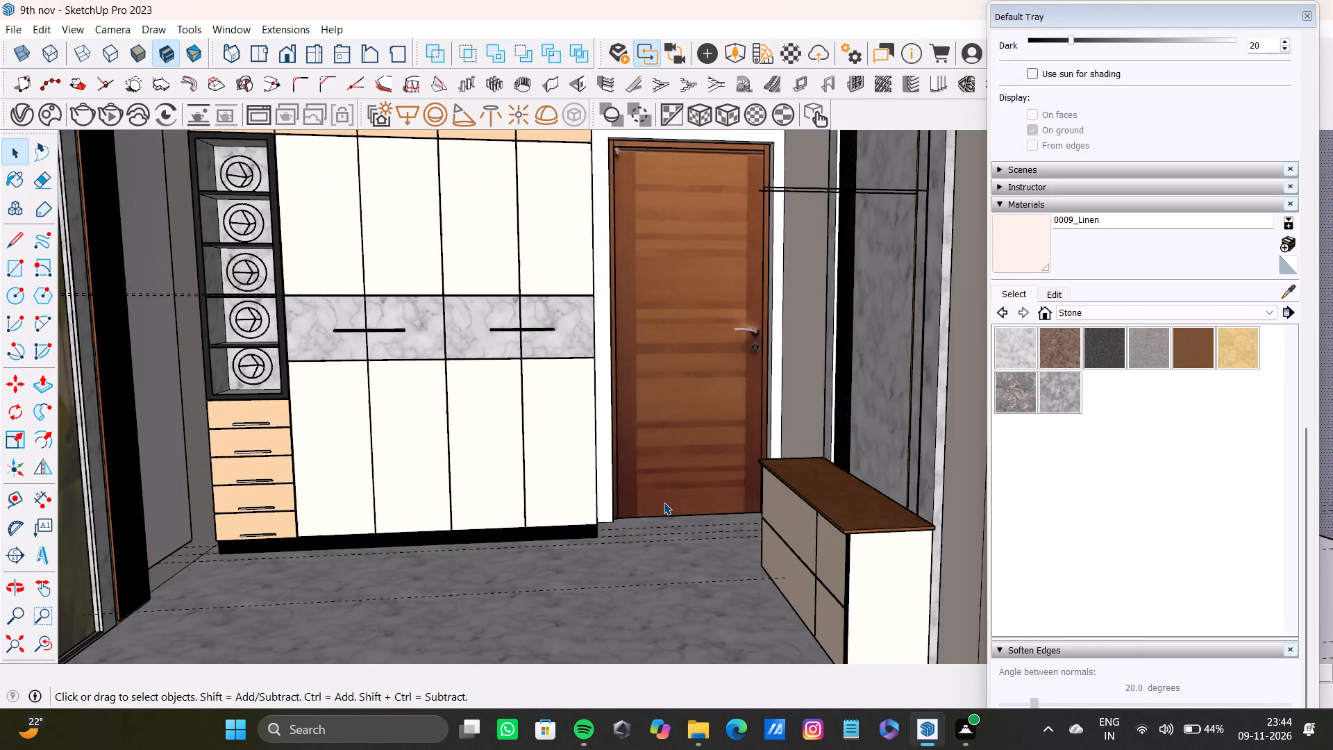
middle_drag(662, 508, 617, 592)
key(space)
scroll(576, 574, down, 9)
shift+middle_drag(568, 575, 589, 520)
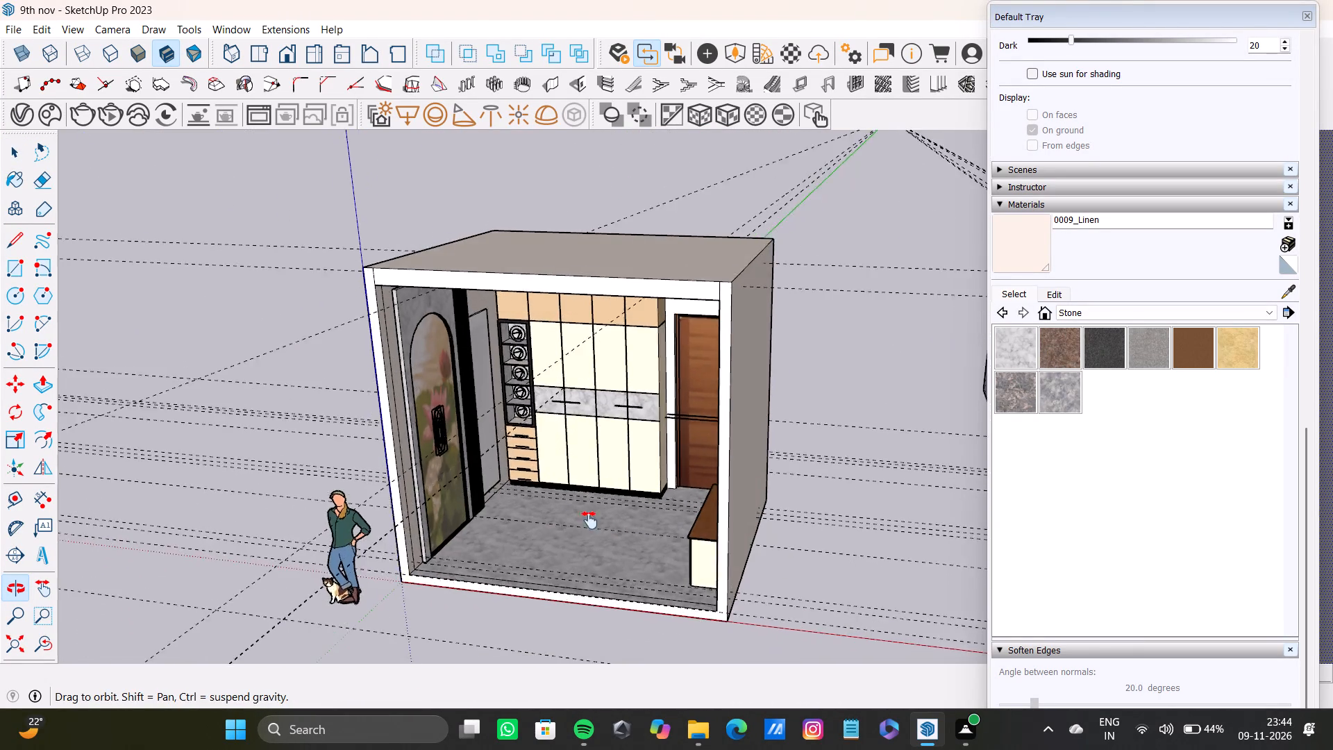
shift+middle_drag(589, 520, 542, 547)
scroll(461, 462, up, 7)
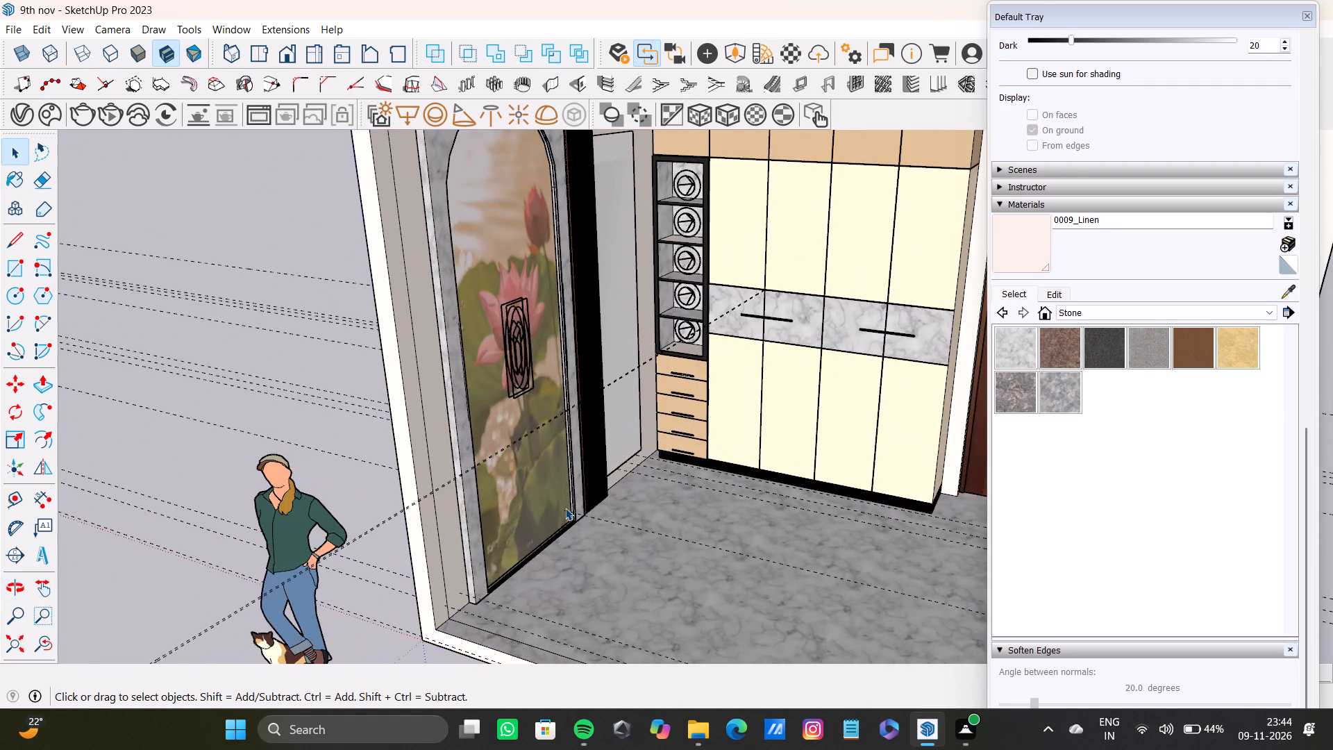
scroll(565, 508, down, 7)
middle_drag(564, 508, 643, 359)
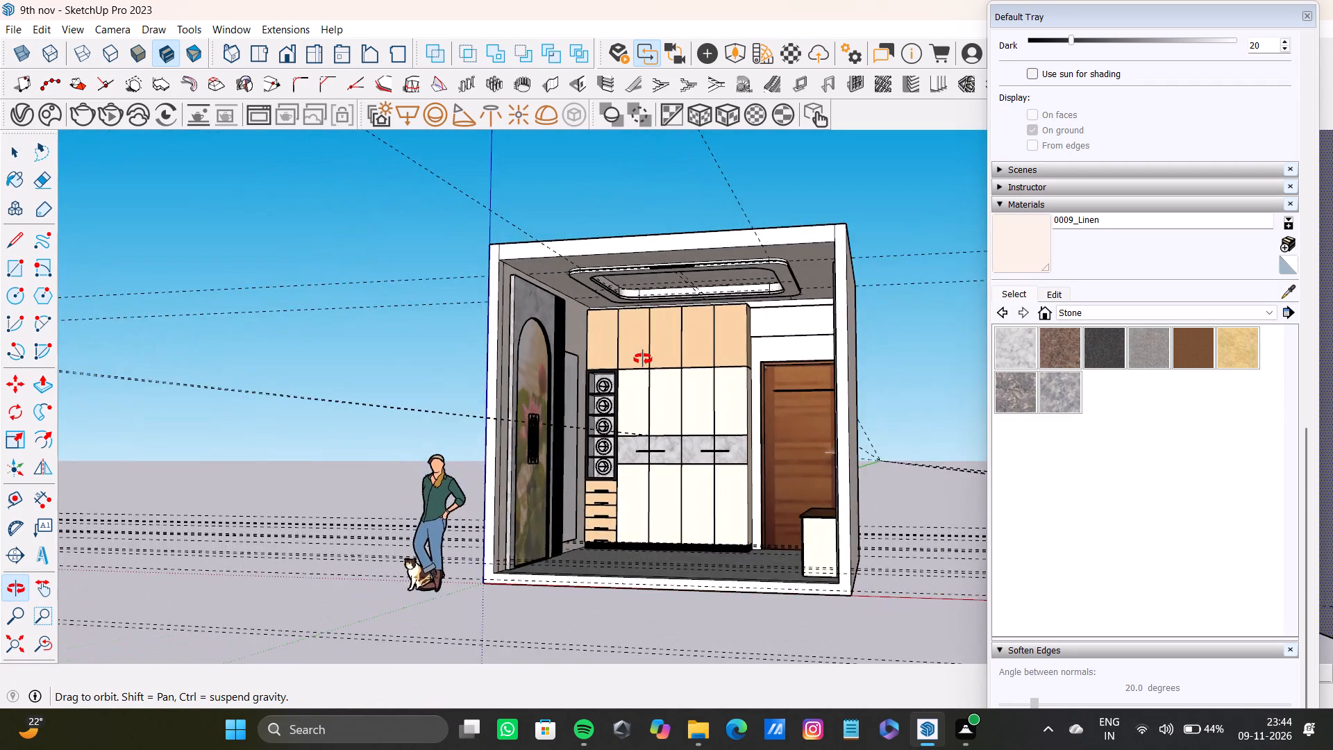
middle_drag(643, 359, 592, 394)
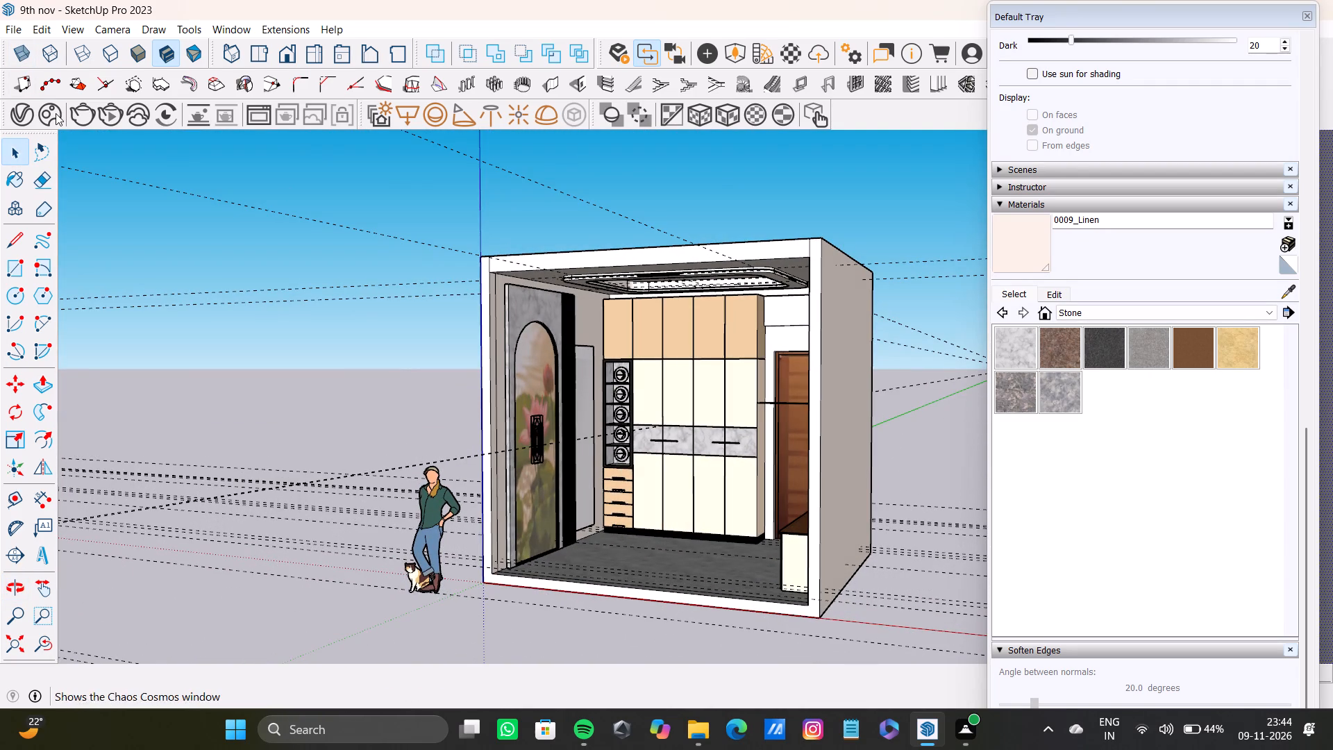
Search the Chaos Cosmos library for "bed" and browse the bed models.
click(56, 113)
click(223, 38)
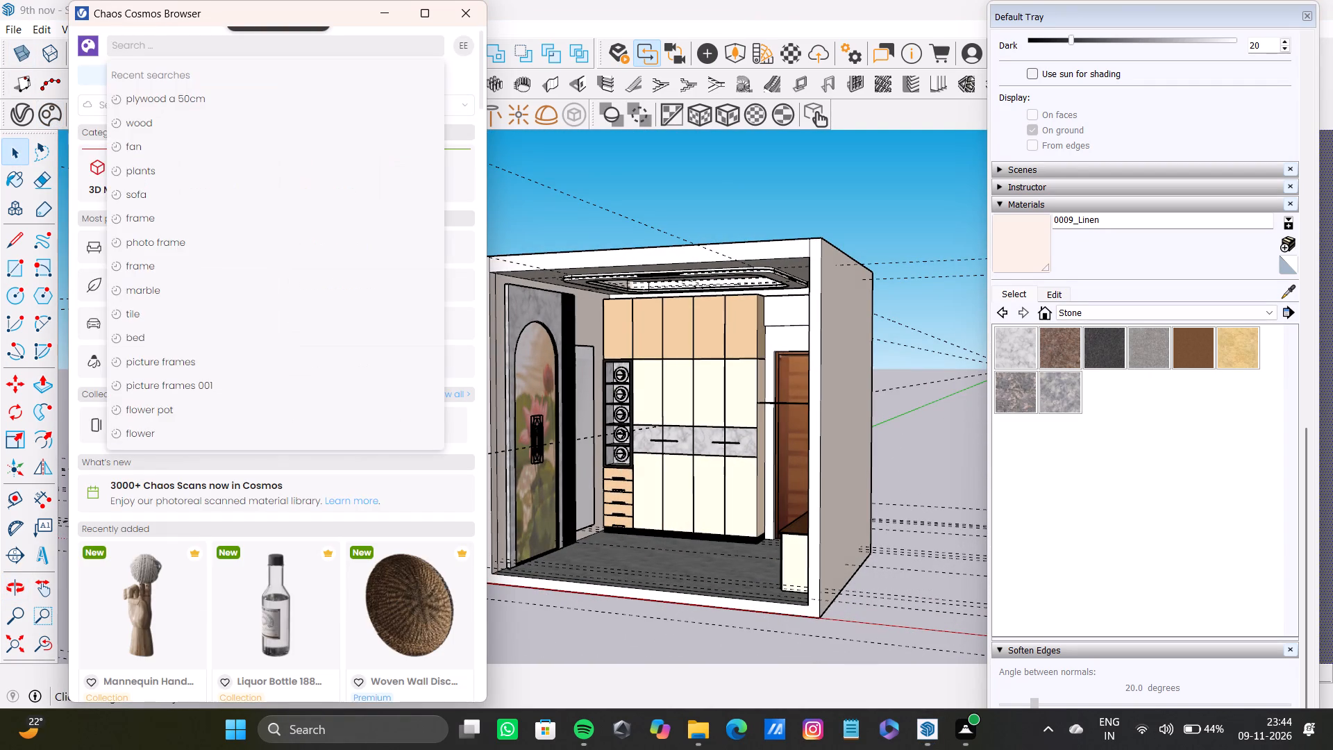
text(bed)
key(Return)
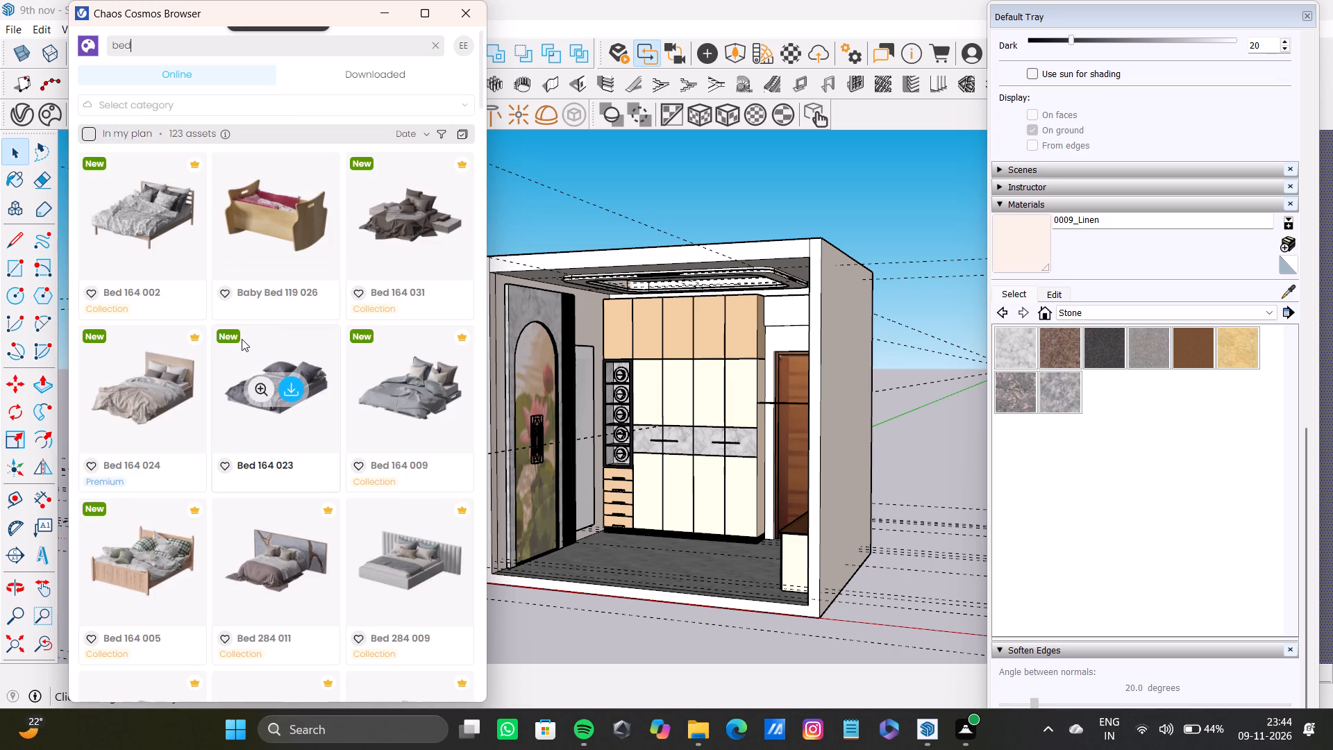
scroll(250, 358, down, 16)
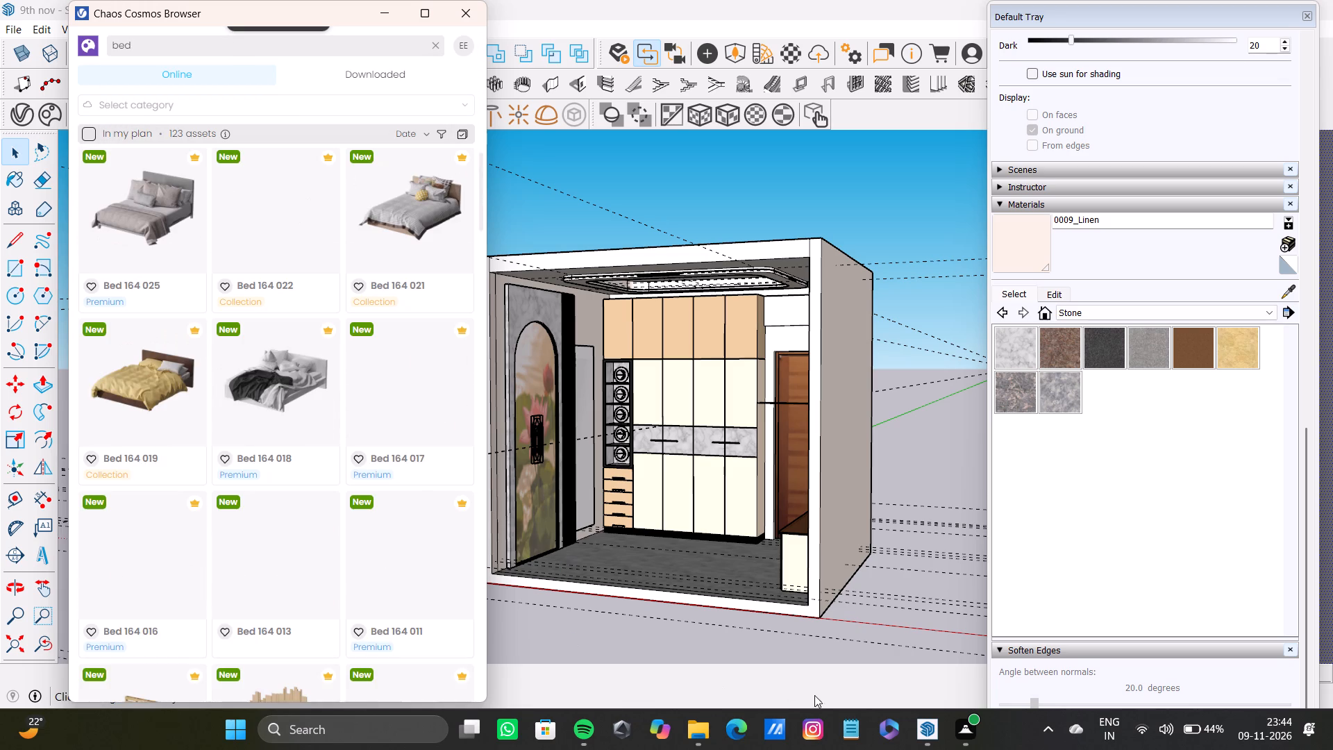
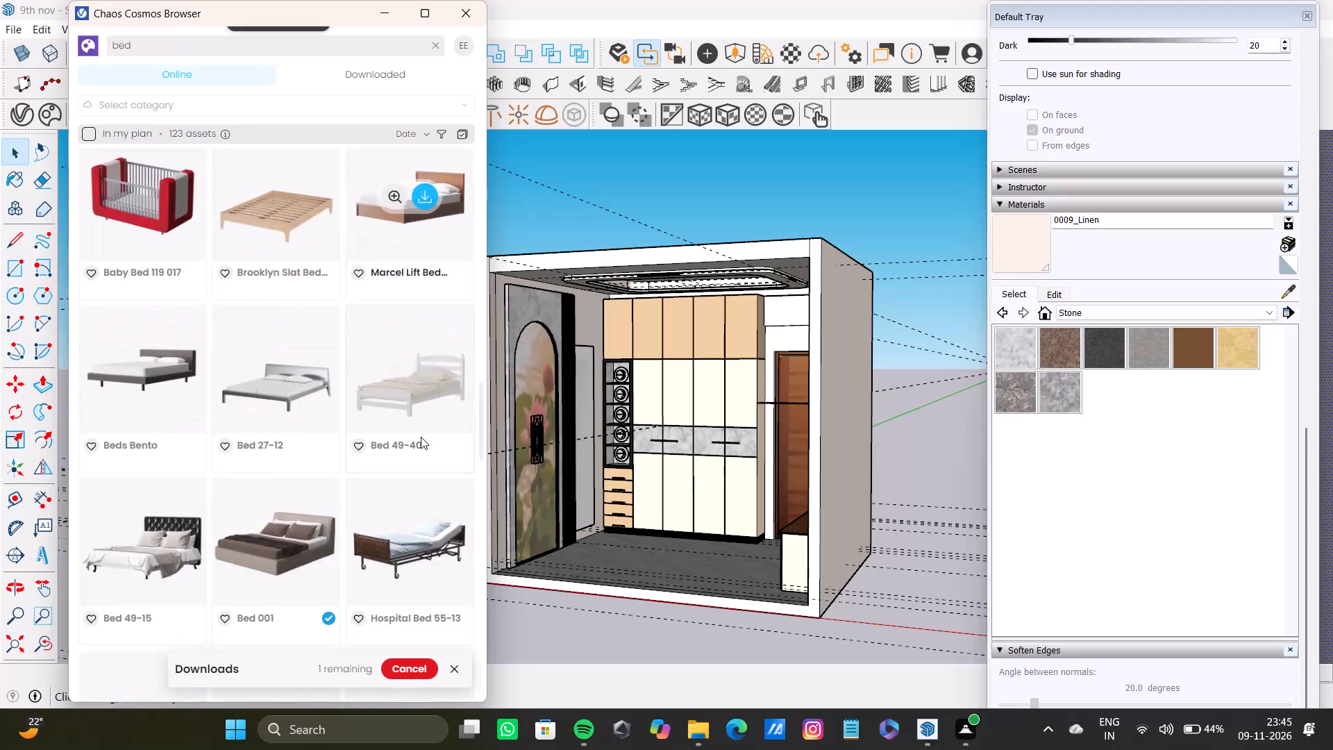
Place the downloaded Bed 49-01 model on the ground outside the room and close the asset browser.
scroll(421, 437, down, 4)
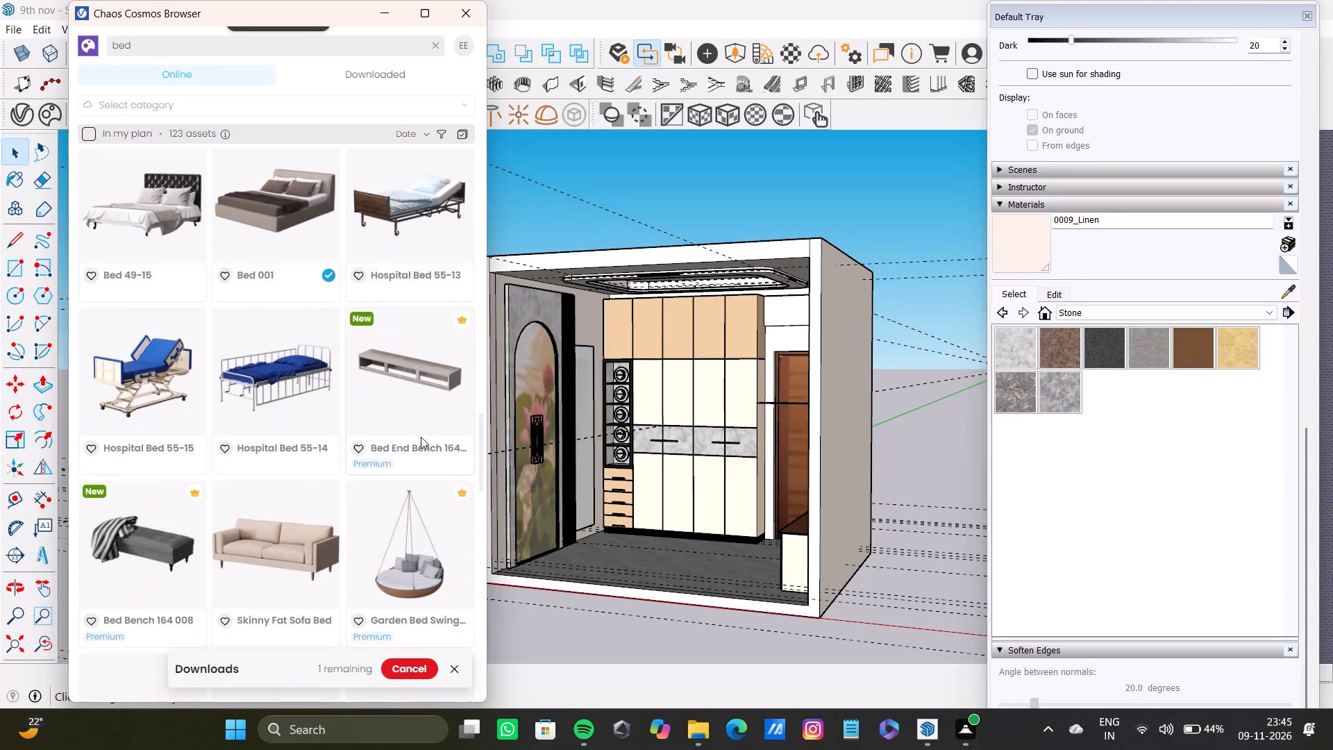
scroll(421, 437, down, 9)
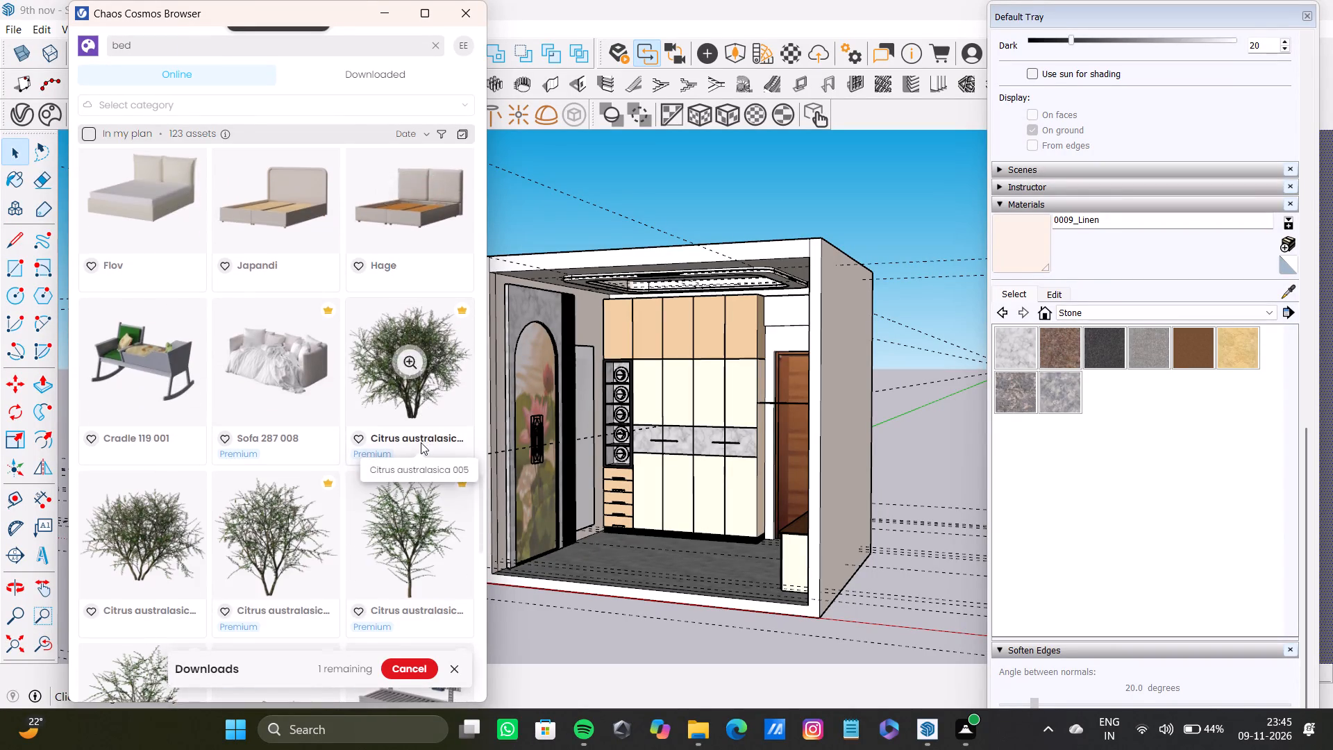
scroll(421, 442, down, 6)
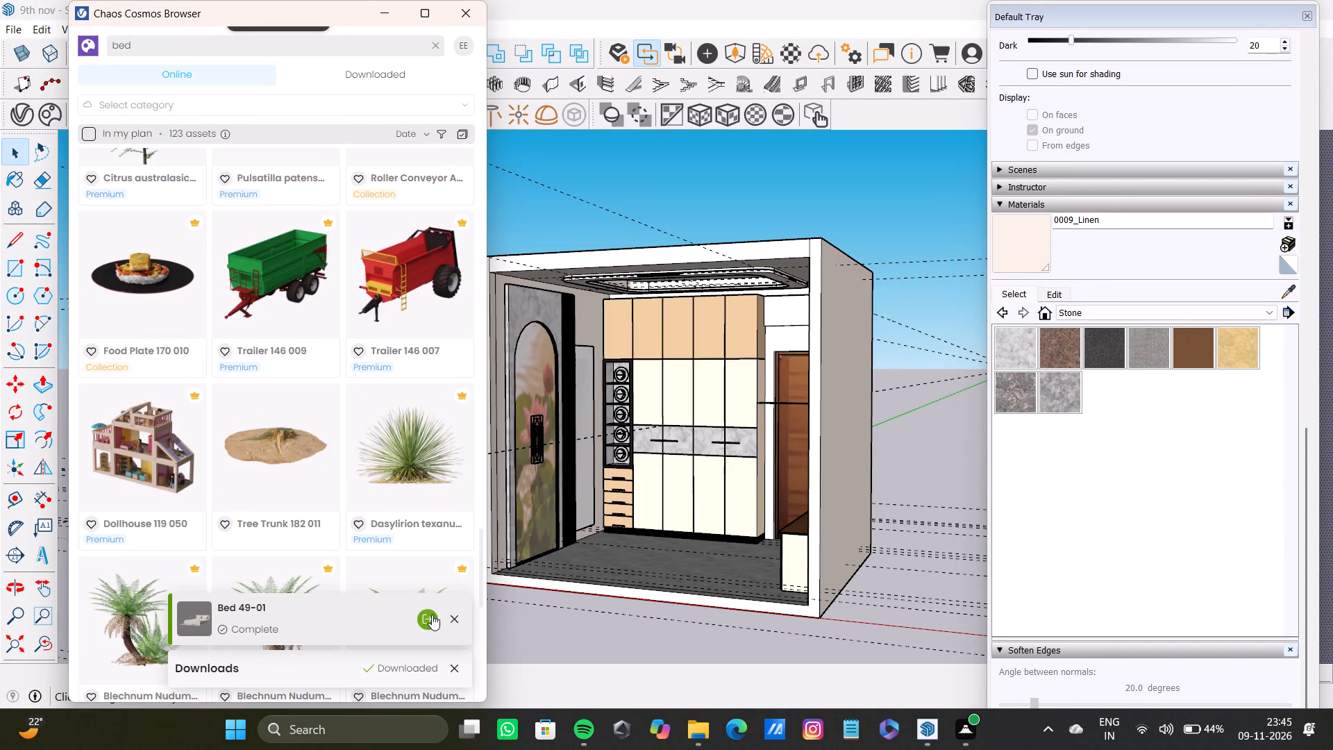
click(432, 615)
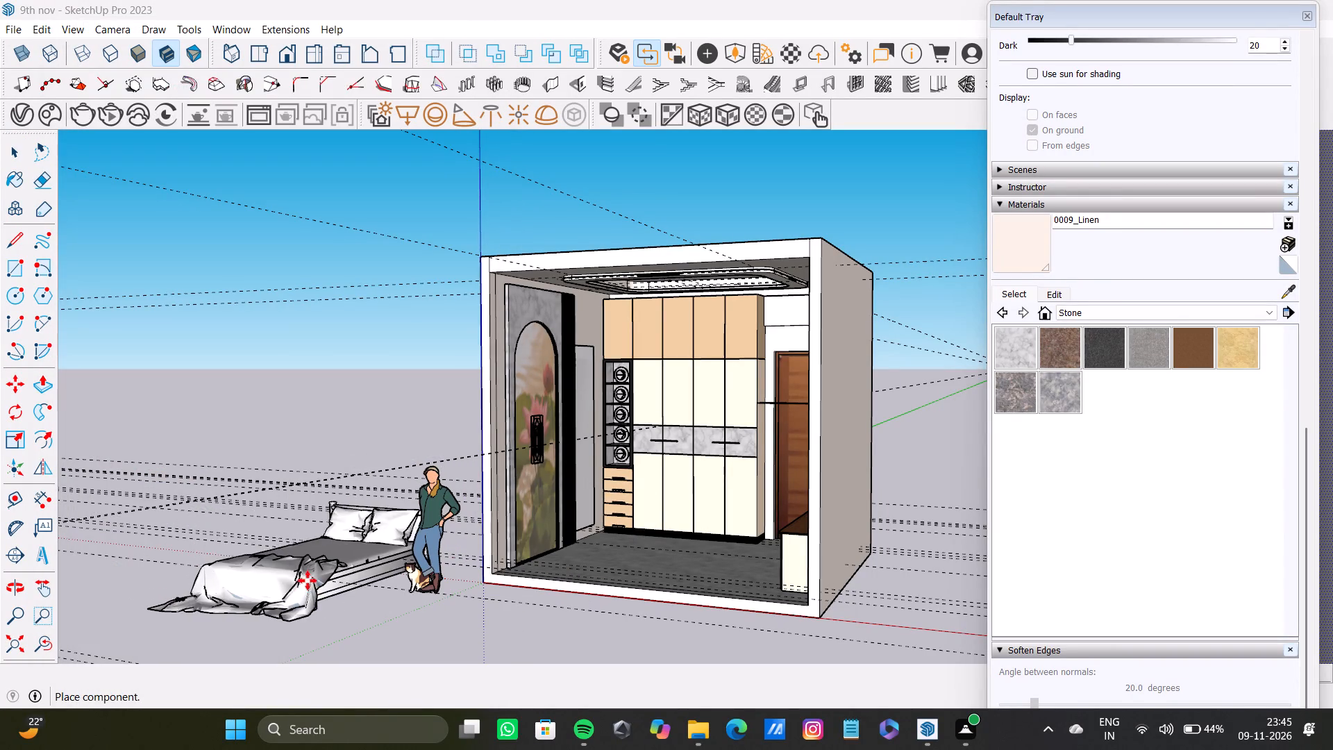
click(283, 576)
key(space)
key(space)
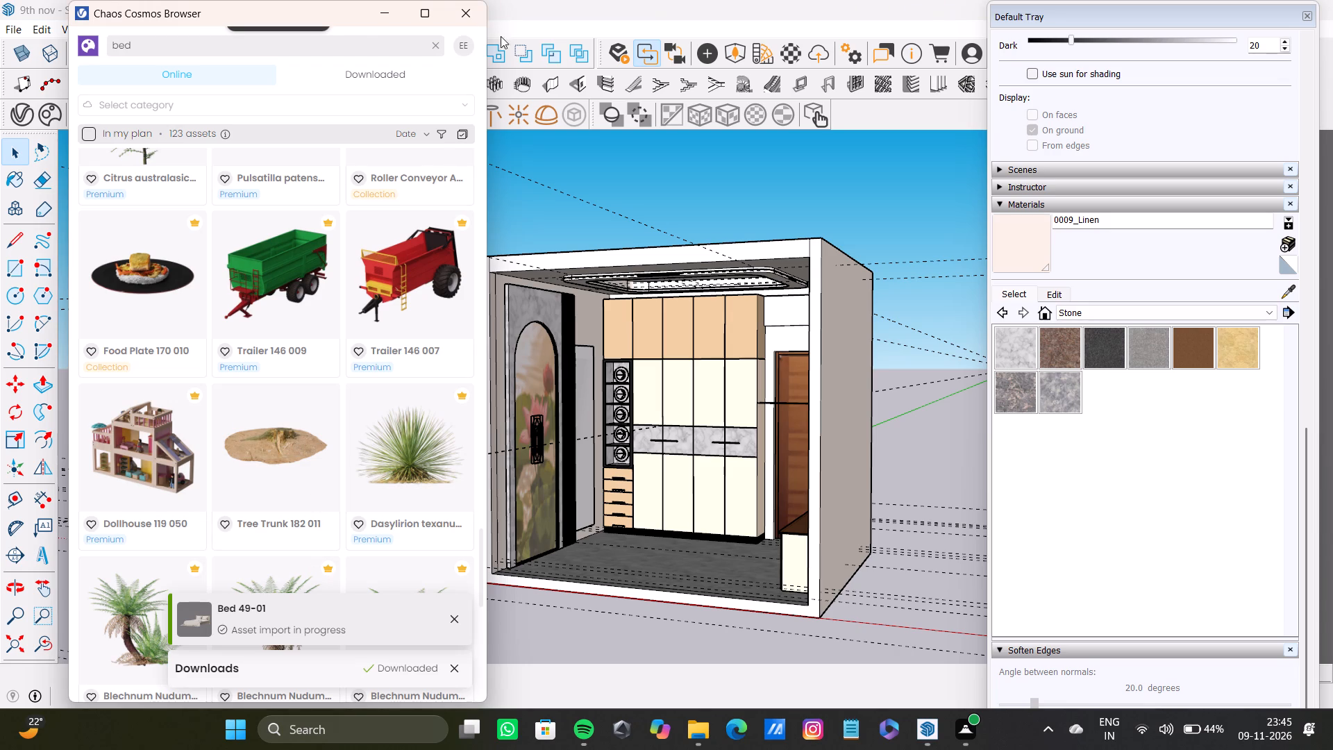
click(469, 16)
Rotate the bed on the ground plane about its foot-end corner, swinging the headboard away from the room.
scroll(326, 483, down, 3)
shift+middle_drag(333, 485, 370, 613)
scroll(339, 519, up, 4)
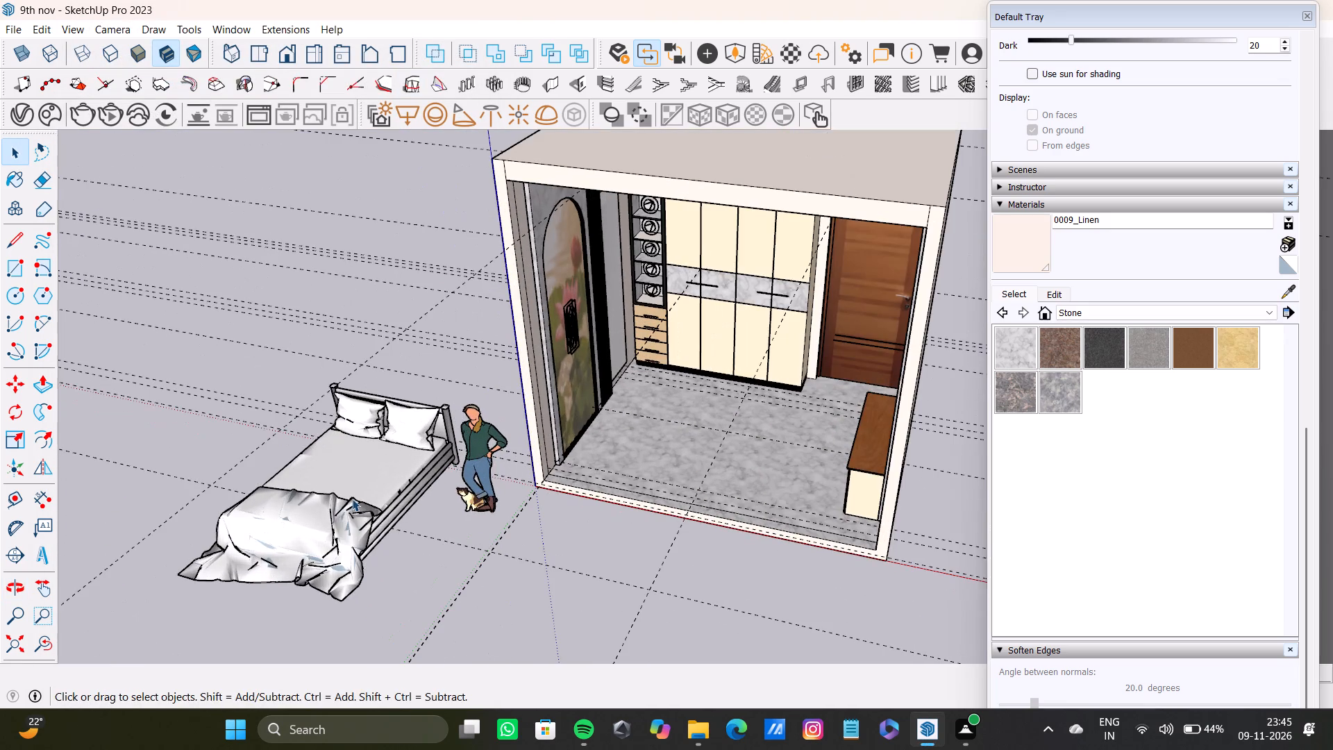
click(352, 499)
key(q)
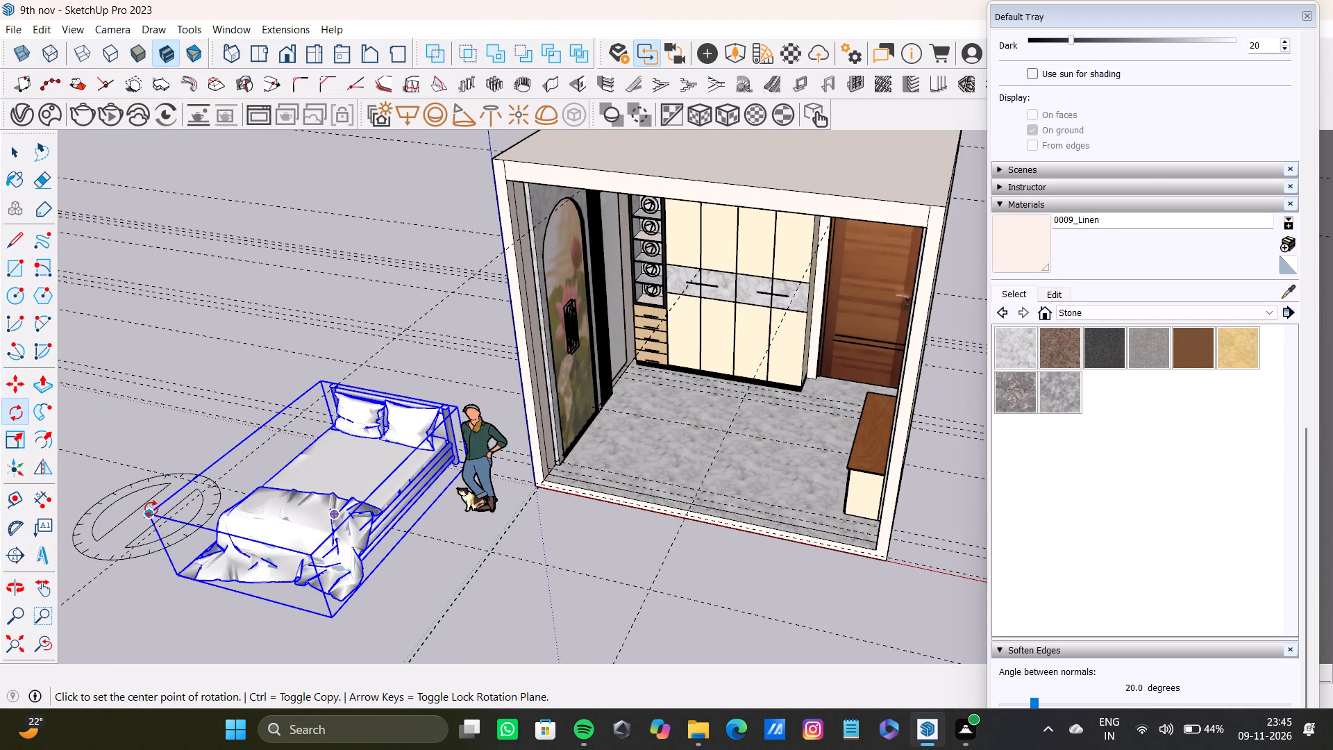
click(151, 512)
click(326, 378)
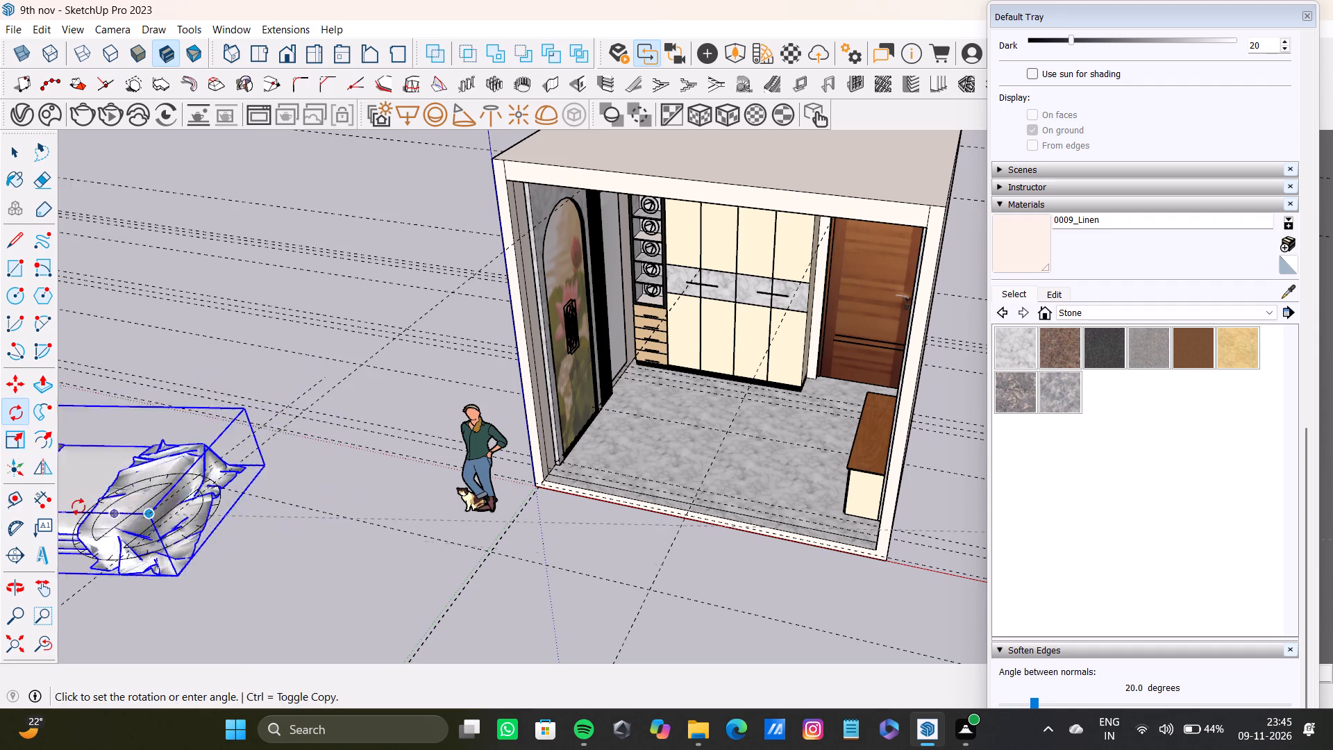
shift+middle_drag(125, 487, 362, 637)
shift+middle_drag(264, 629, 221, 460)
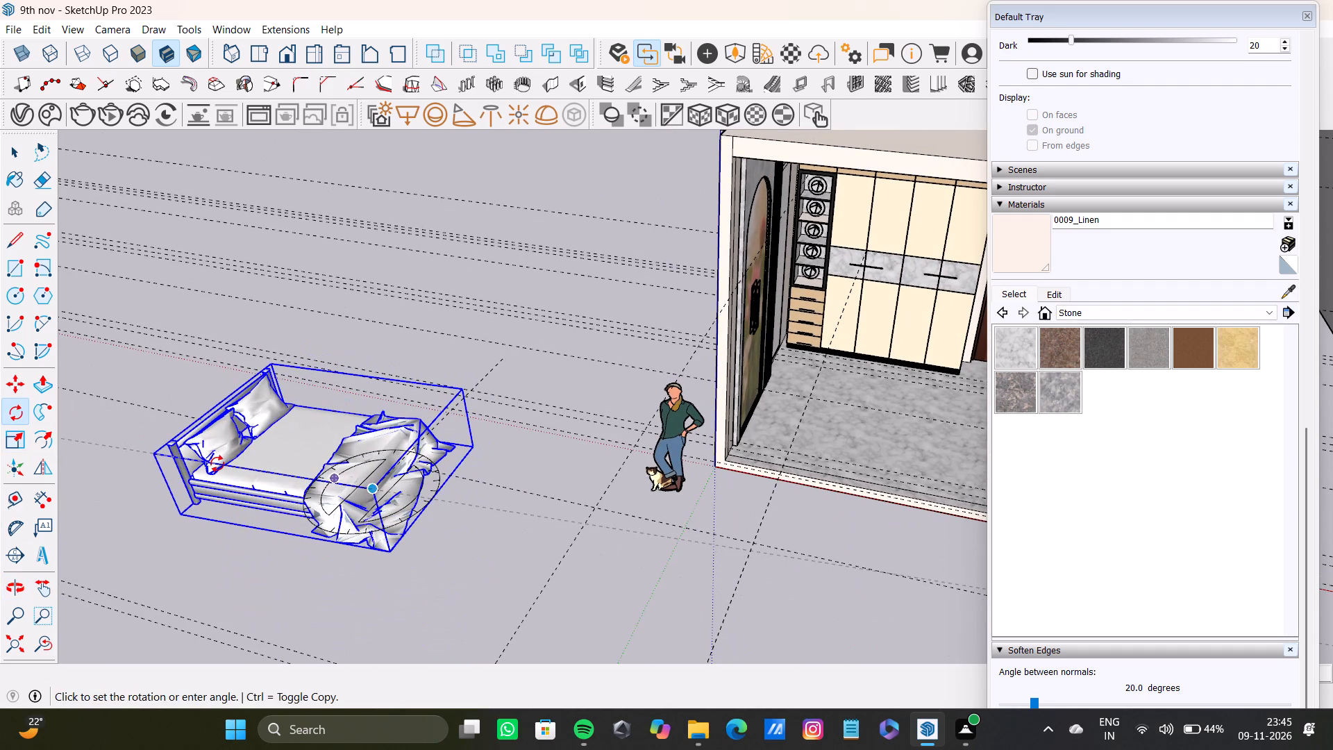
click(221, 458)
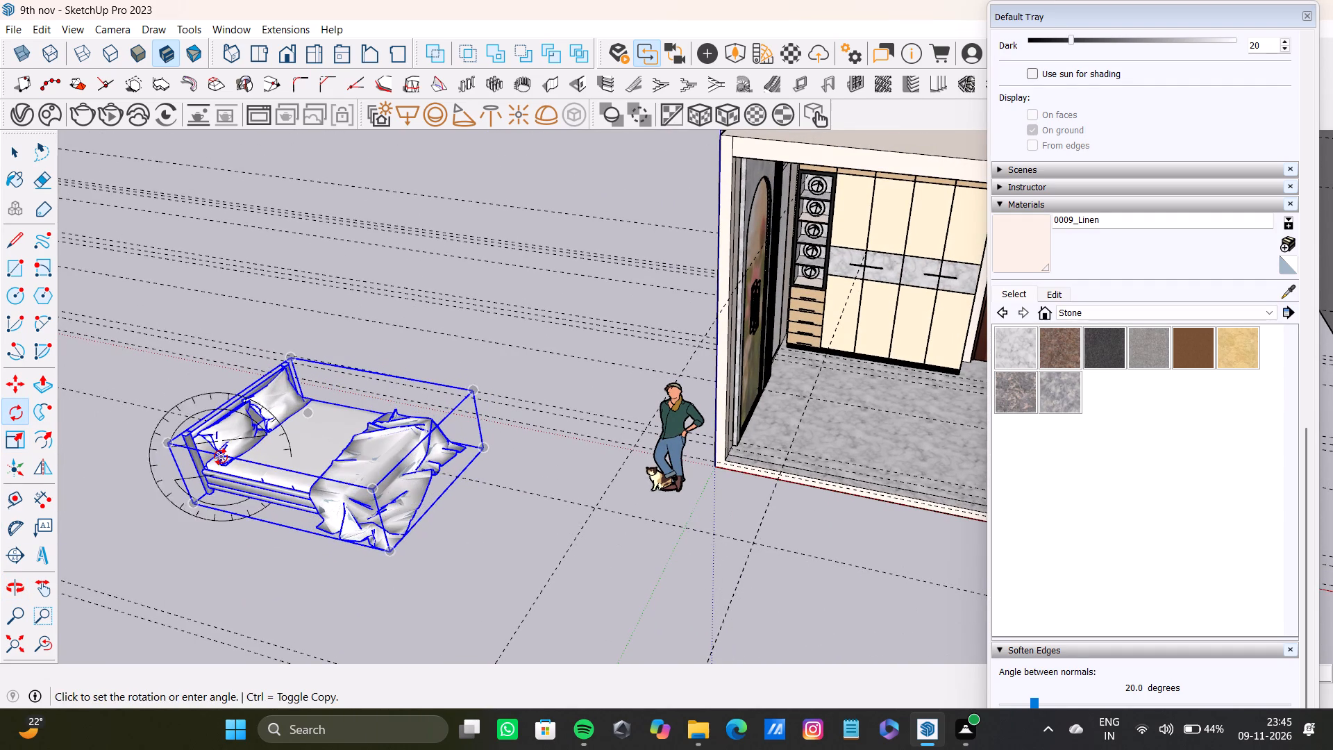
key(space)
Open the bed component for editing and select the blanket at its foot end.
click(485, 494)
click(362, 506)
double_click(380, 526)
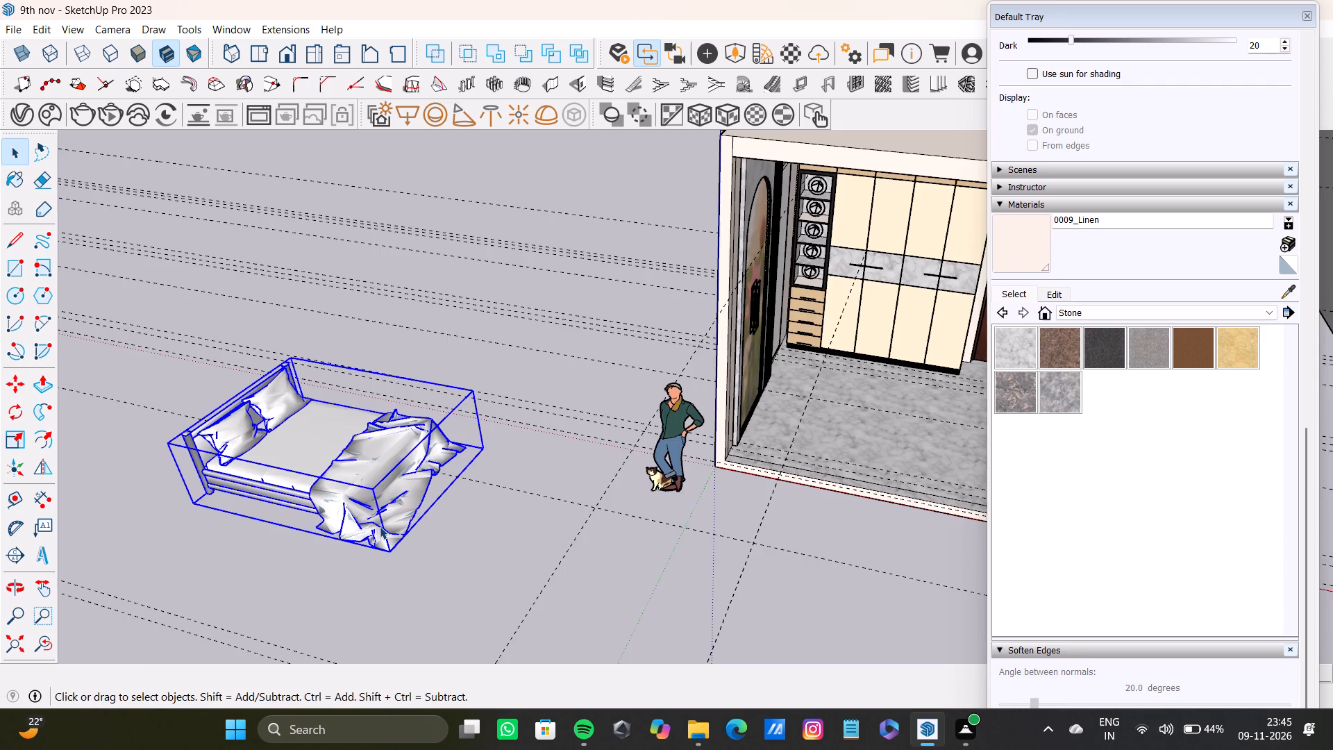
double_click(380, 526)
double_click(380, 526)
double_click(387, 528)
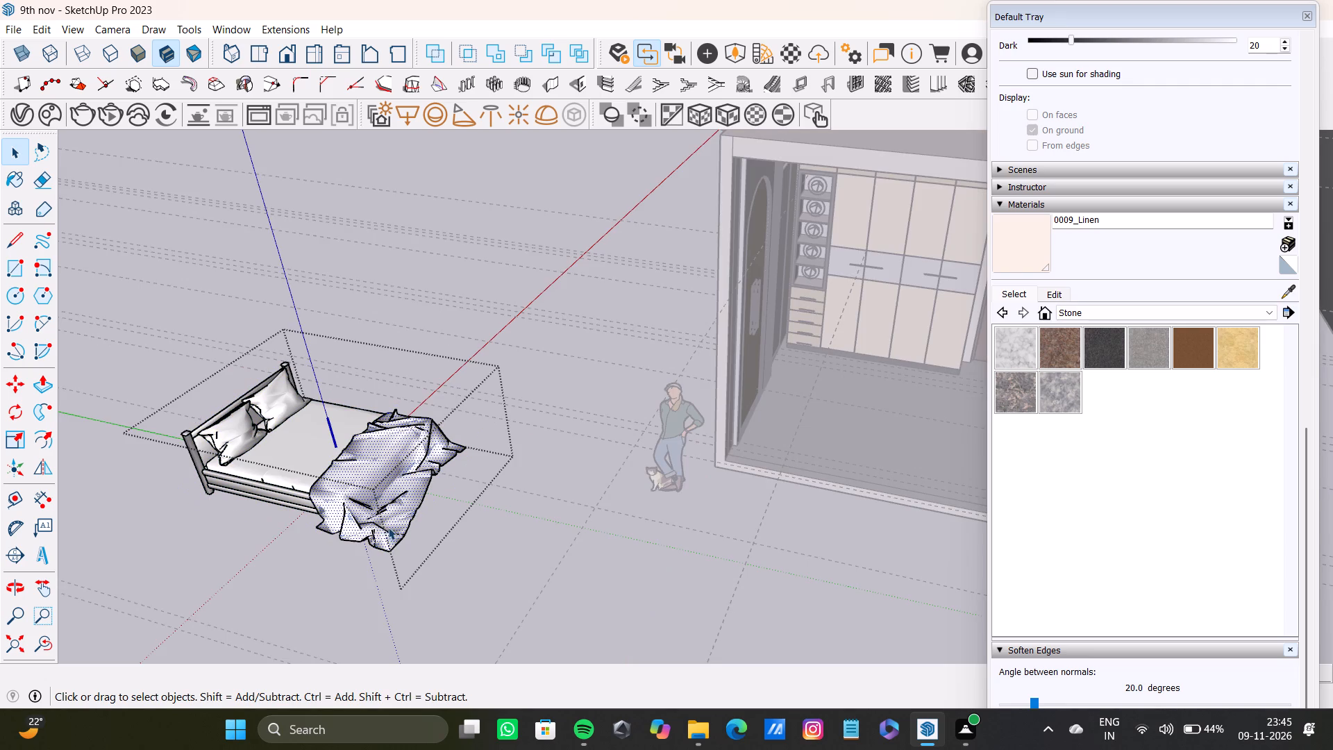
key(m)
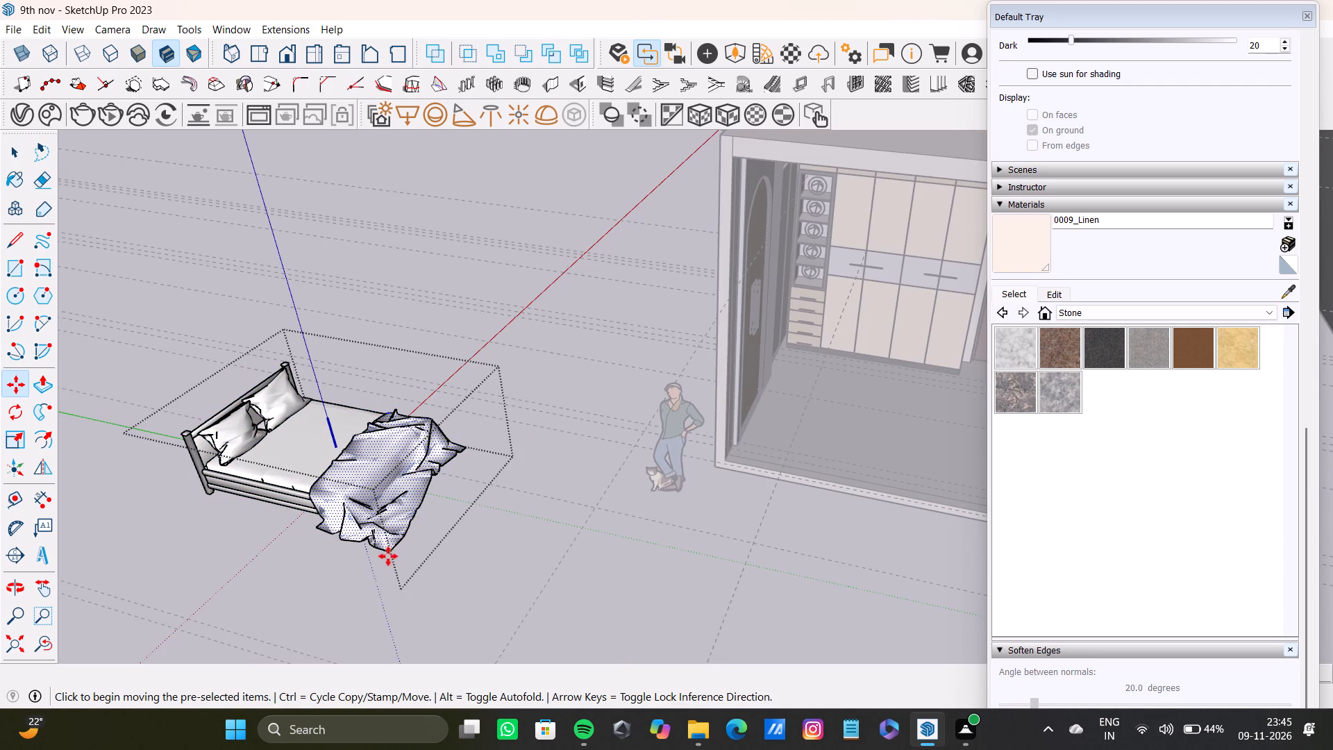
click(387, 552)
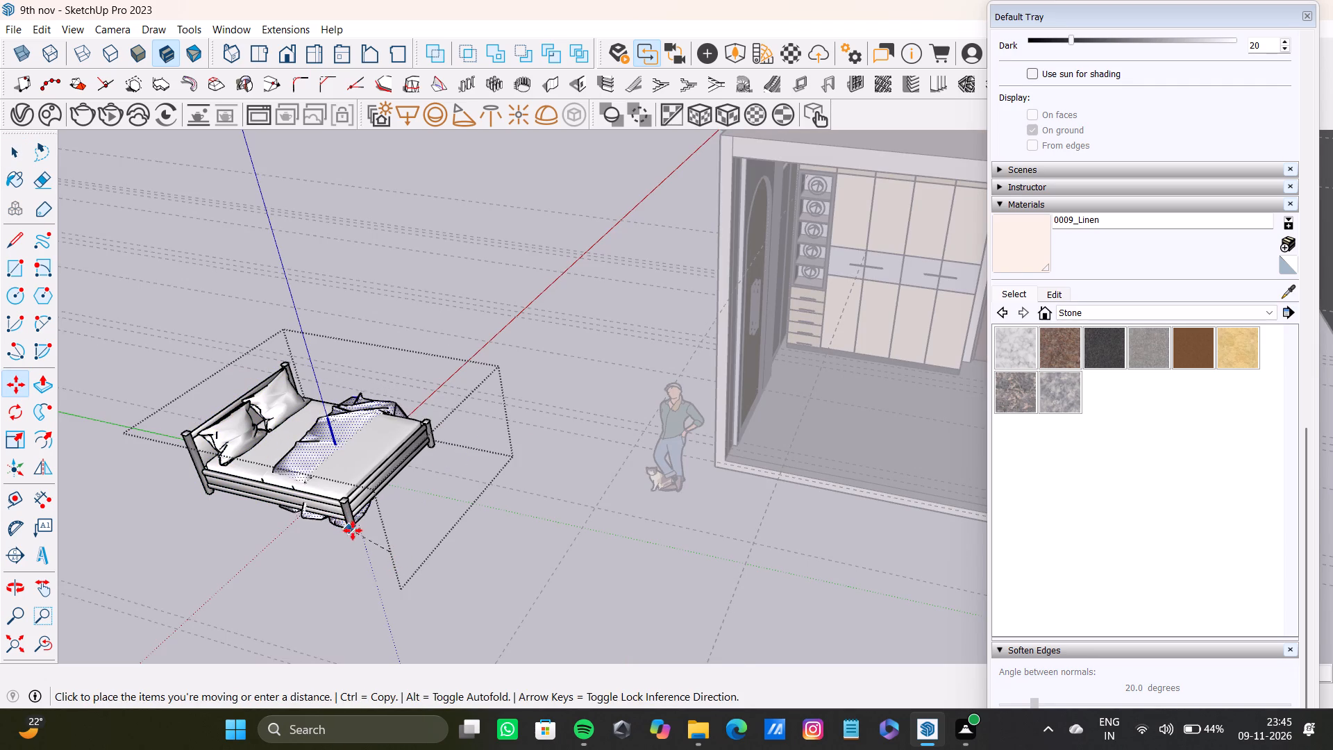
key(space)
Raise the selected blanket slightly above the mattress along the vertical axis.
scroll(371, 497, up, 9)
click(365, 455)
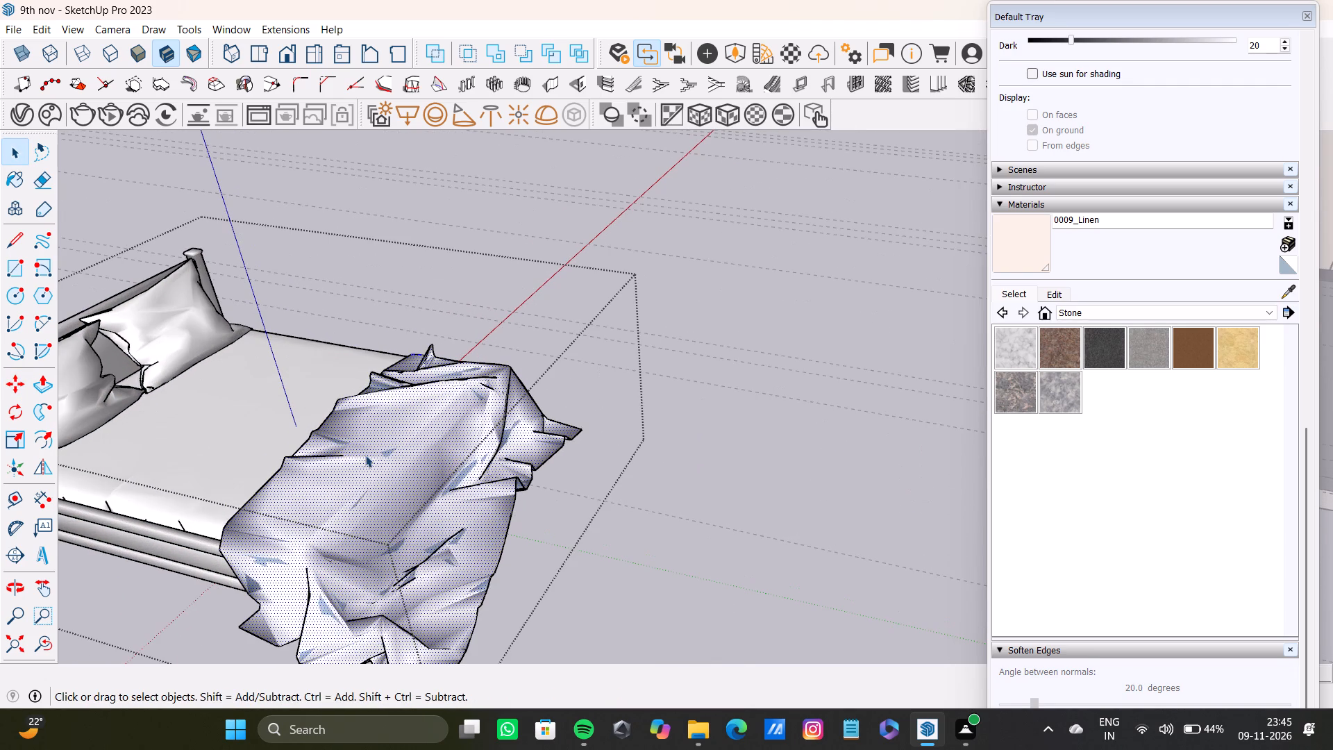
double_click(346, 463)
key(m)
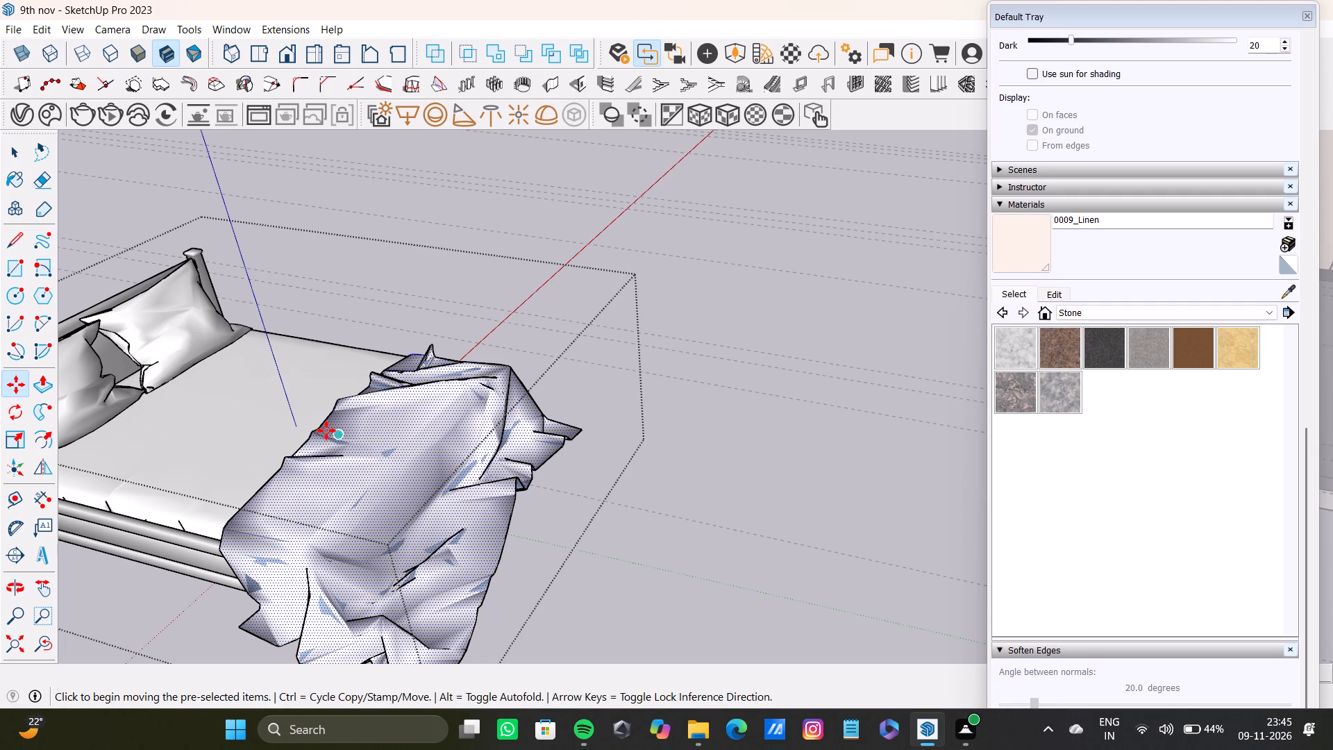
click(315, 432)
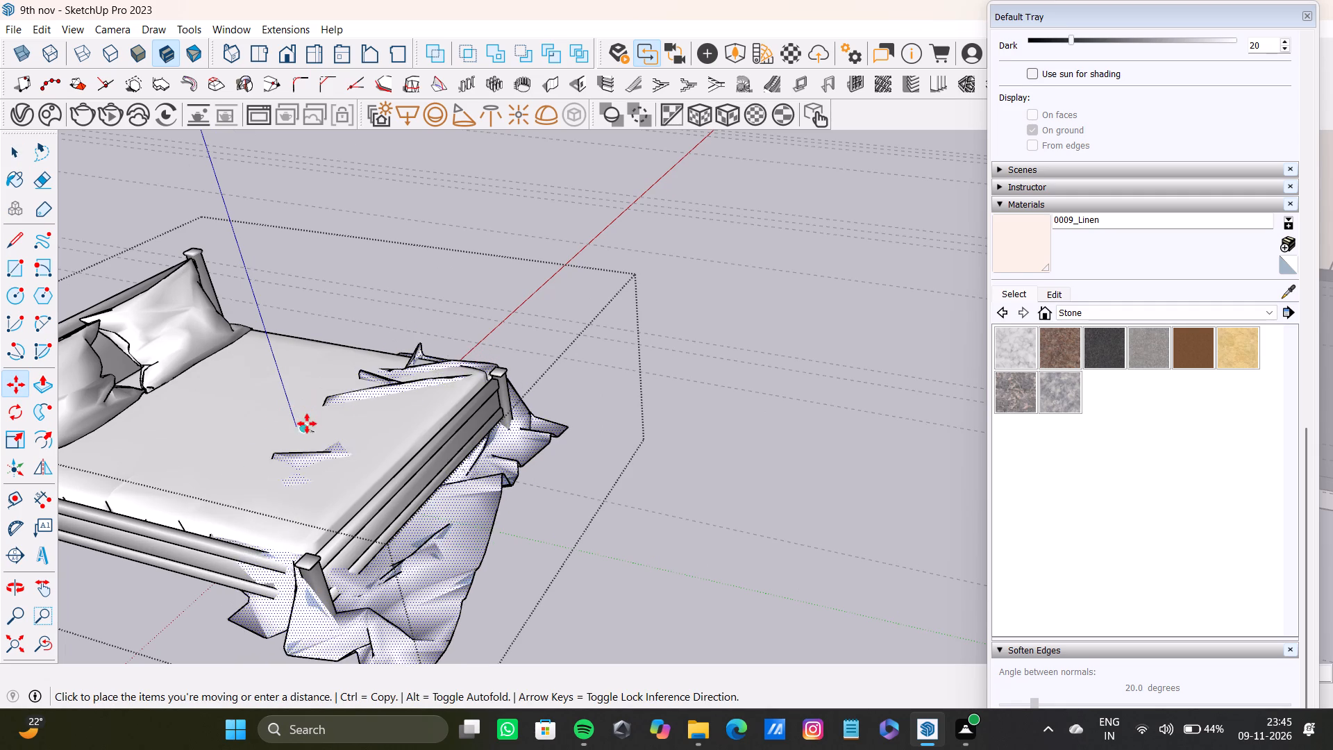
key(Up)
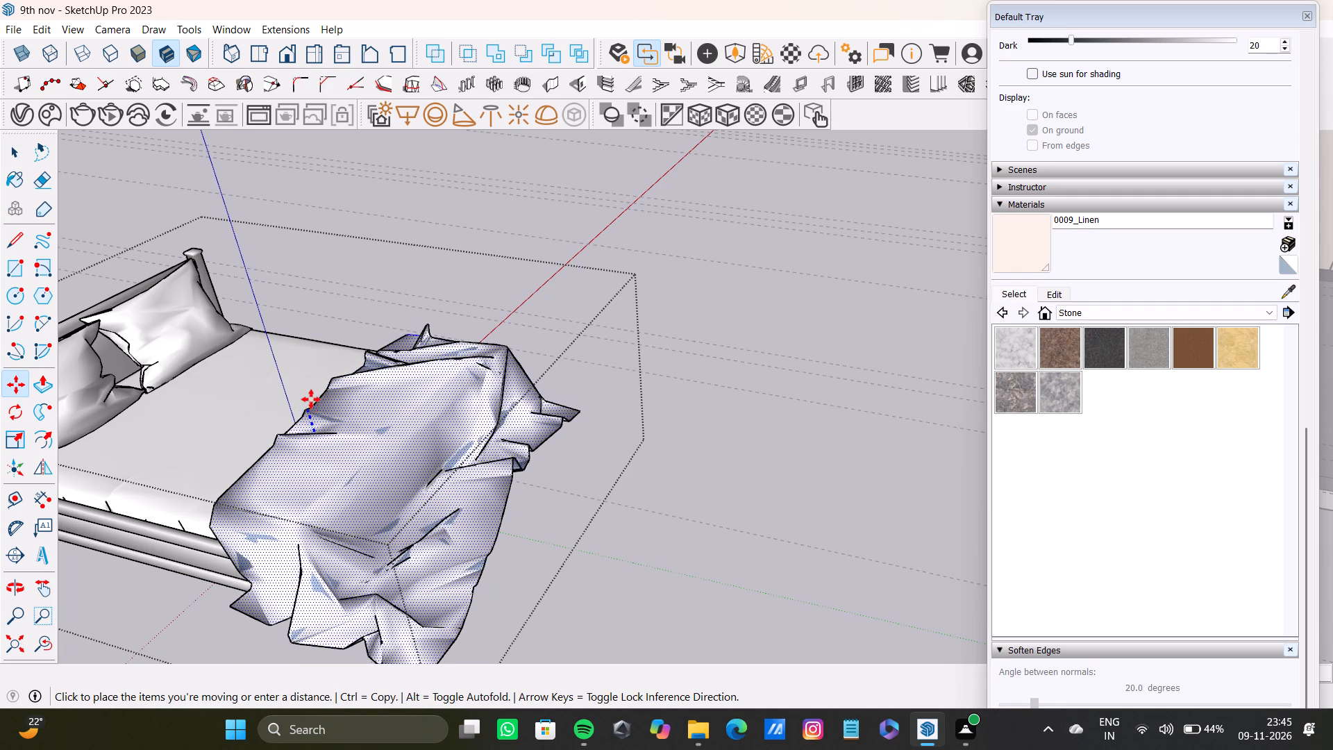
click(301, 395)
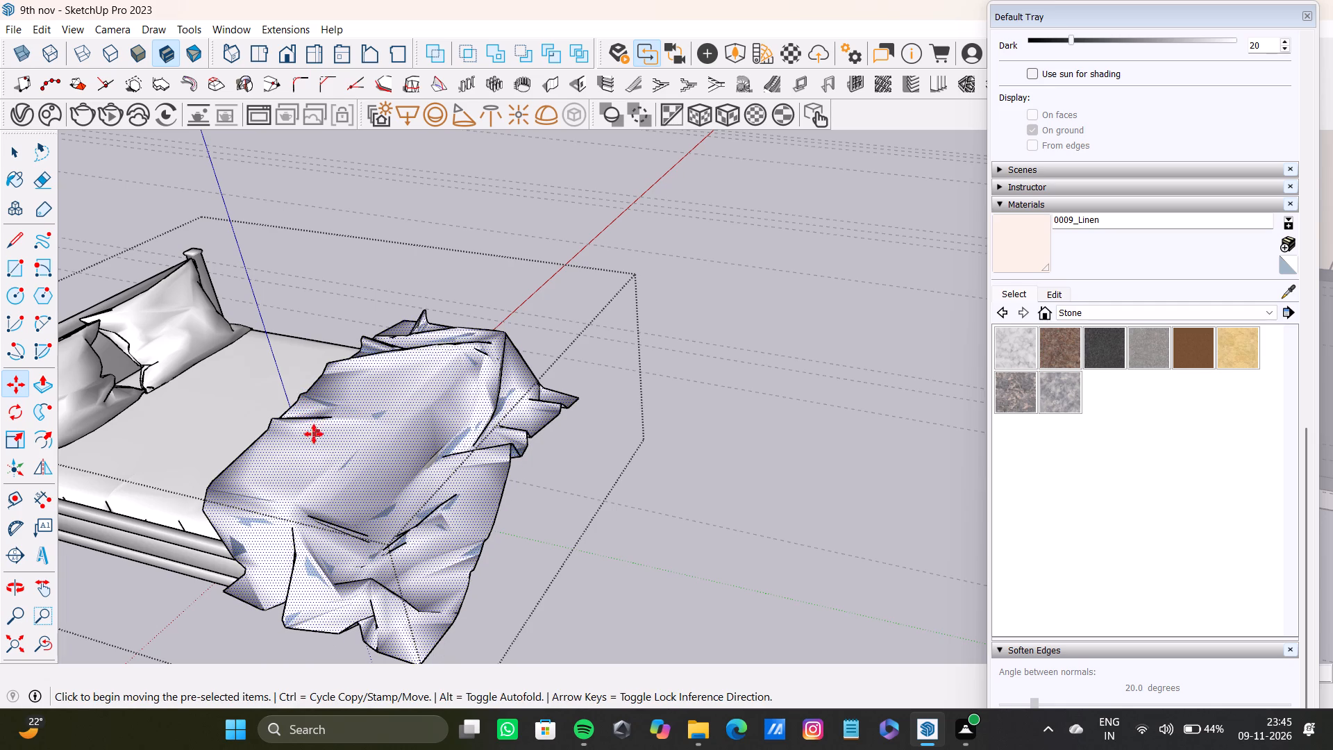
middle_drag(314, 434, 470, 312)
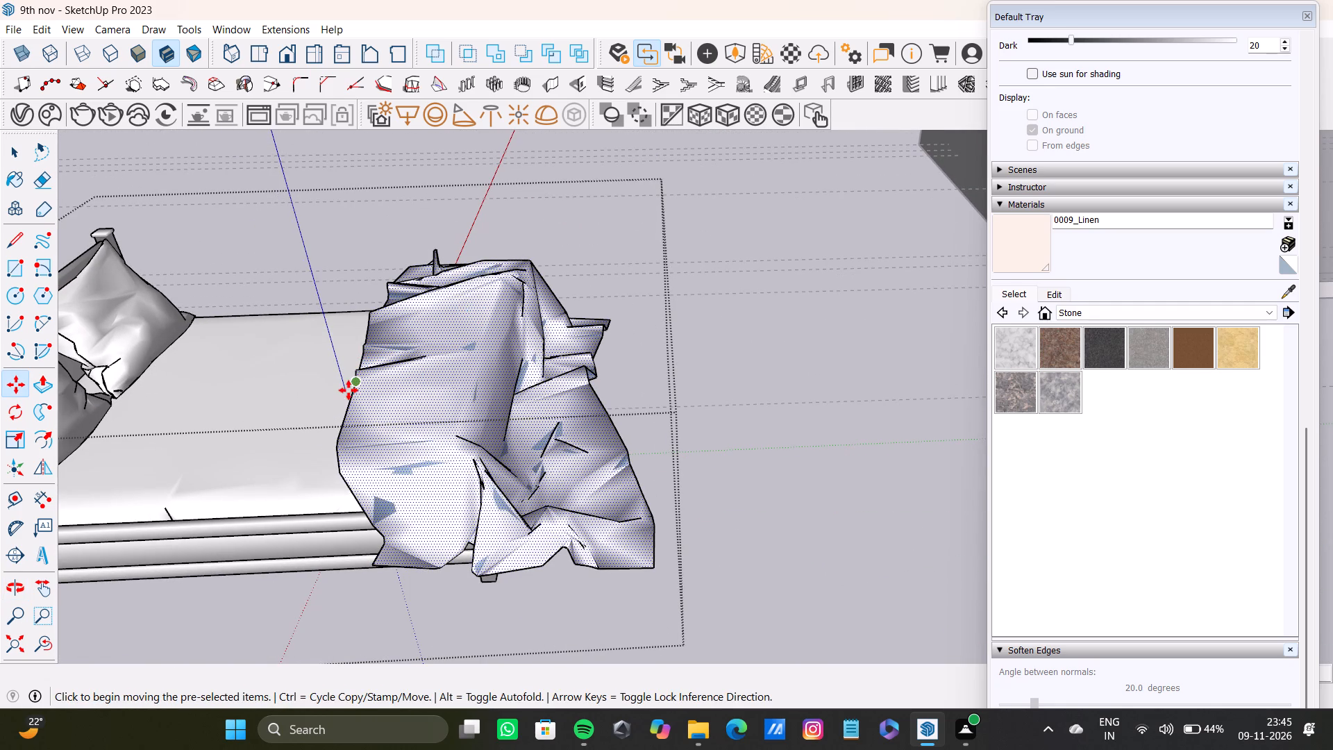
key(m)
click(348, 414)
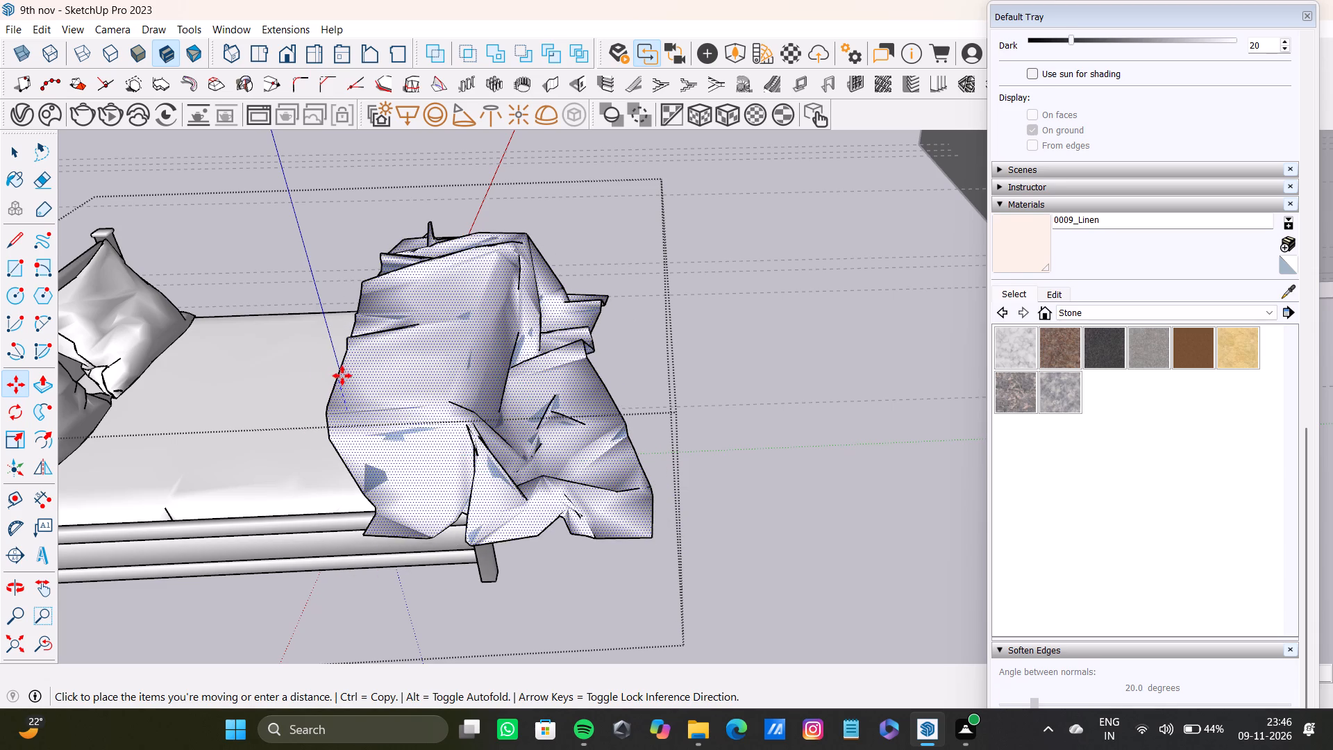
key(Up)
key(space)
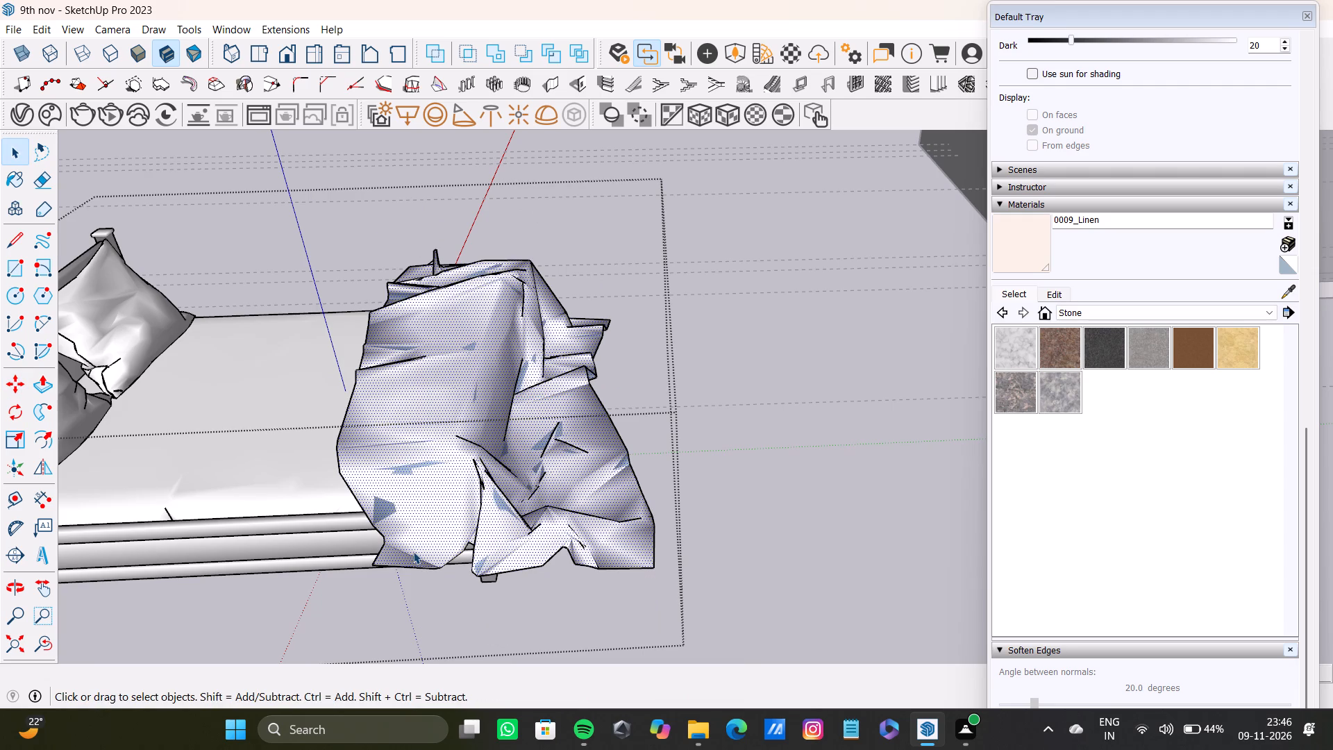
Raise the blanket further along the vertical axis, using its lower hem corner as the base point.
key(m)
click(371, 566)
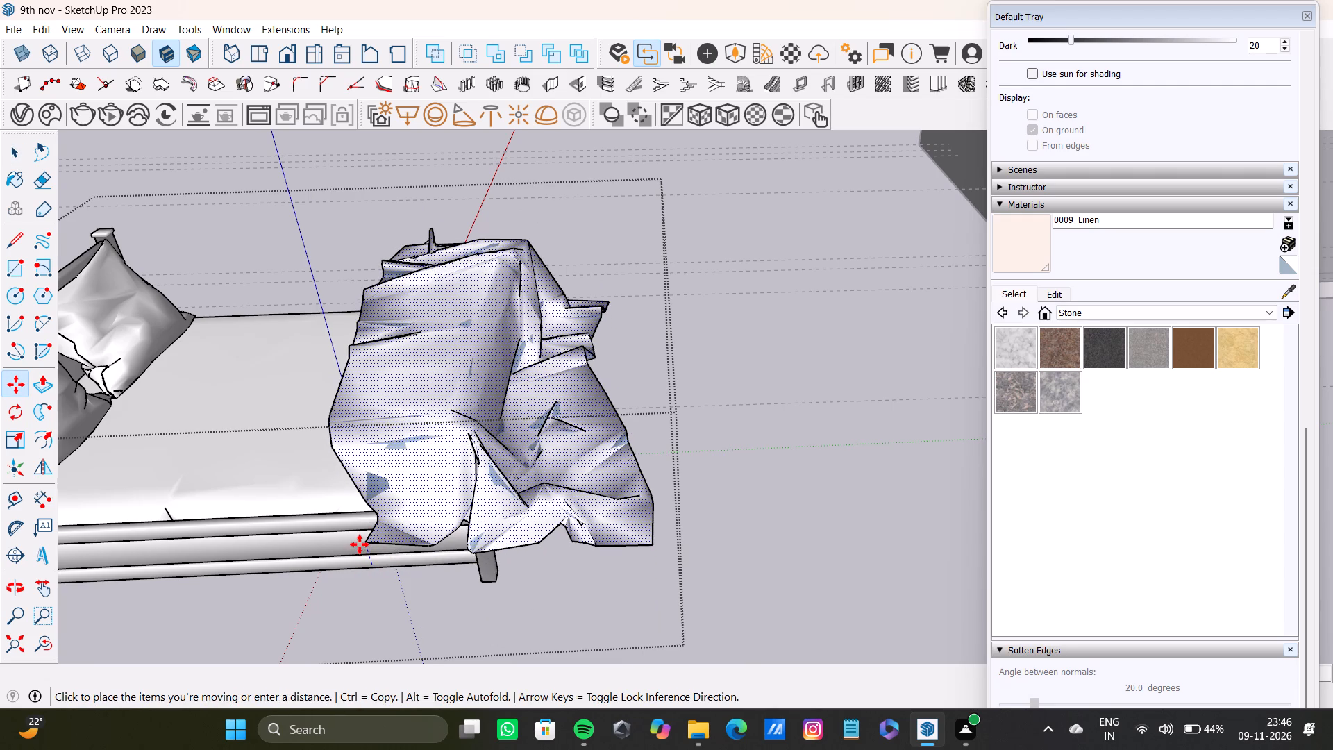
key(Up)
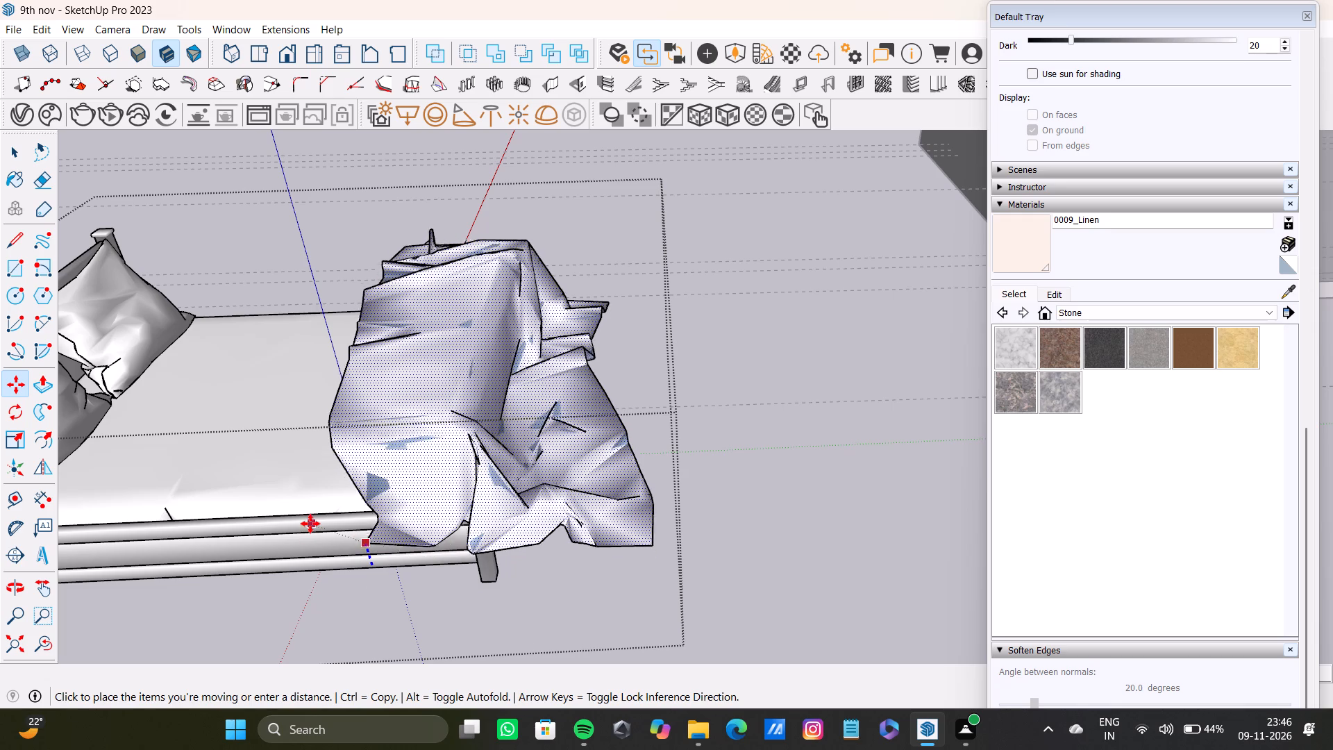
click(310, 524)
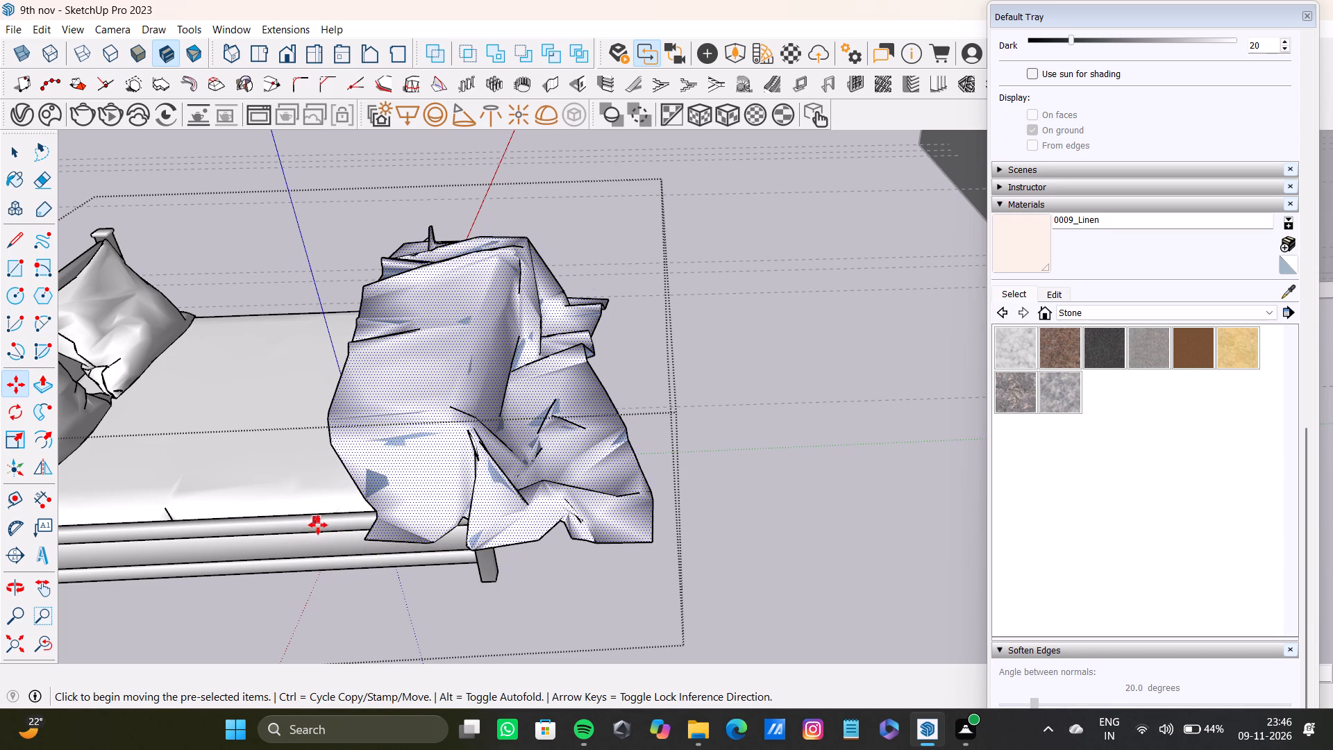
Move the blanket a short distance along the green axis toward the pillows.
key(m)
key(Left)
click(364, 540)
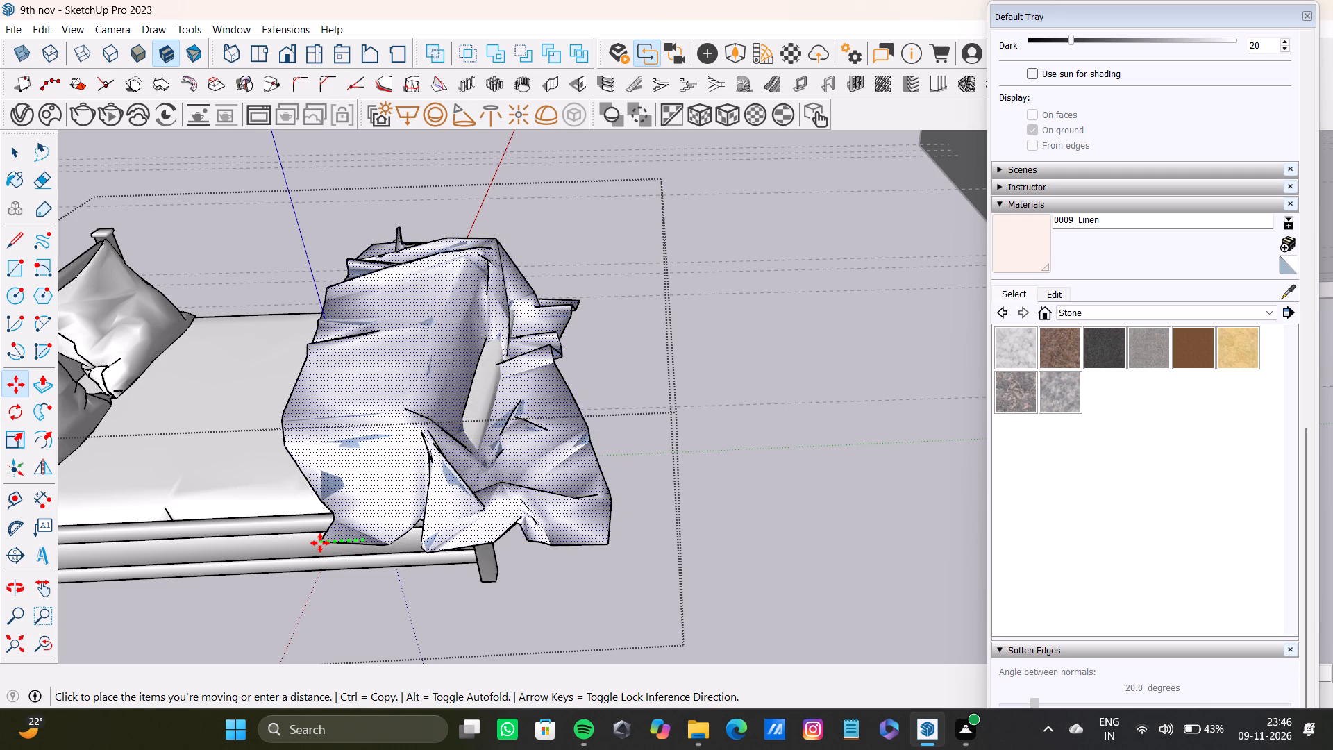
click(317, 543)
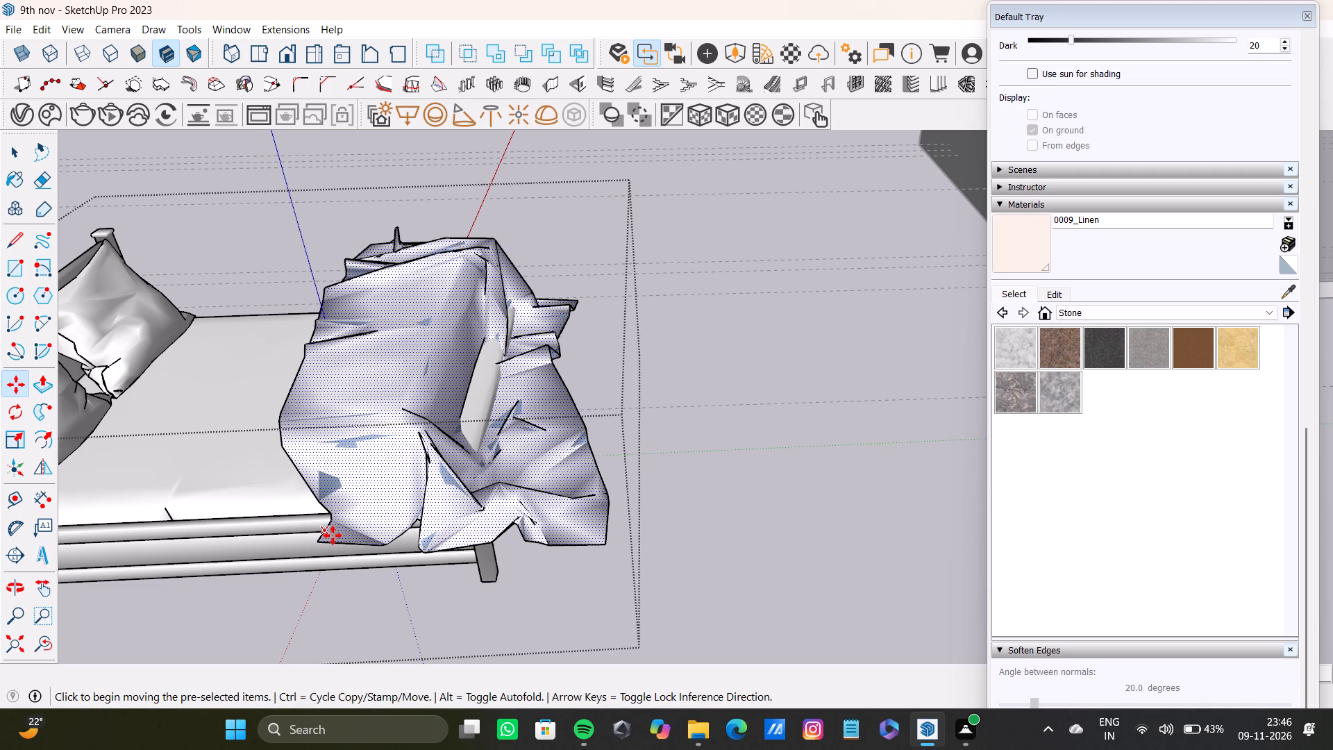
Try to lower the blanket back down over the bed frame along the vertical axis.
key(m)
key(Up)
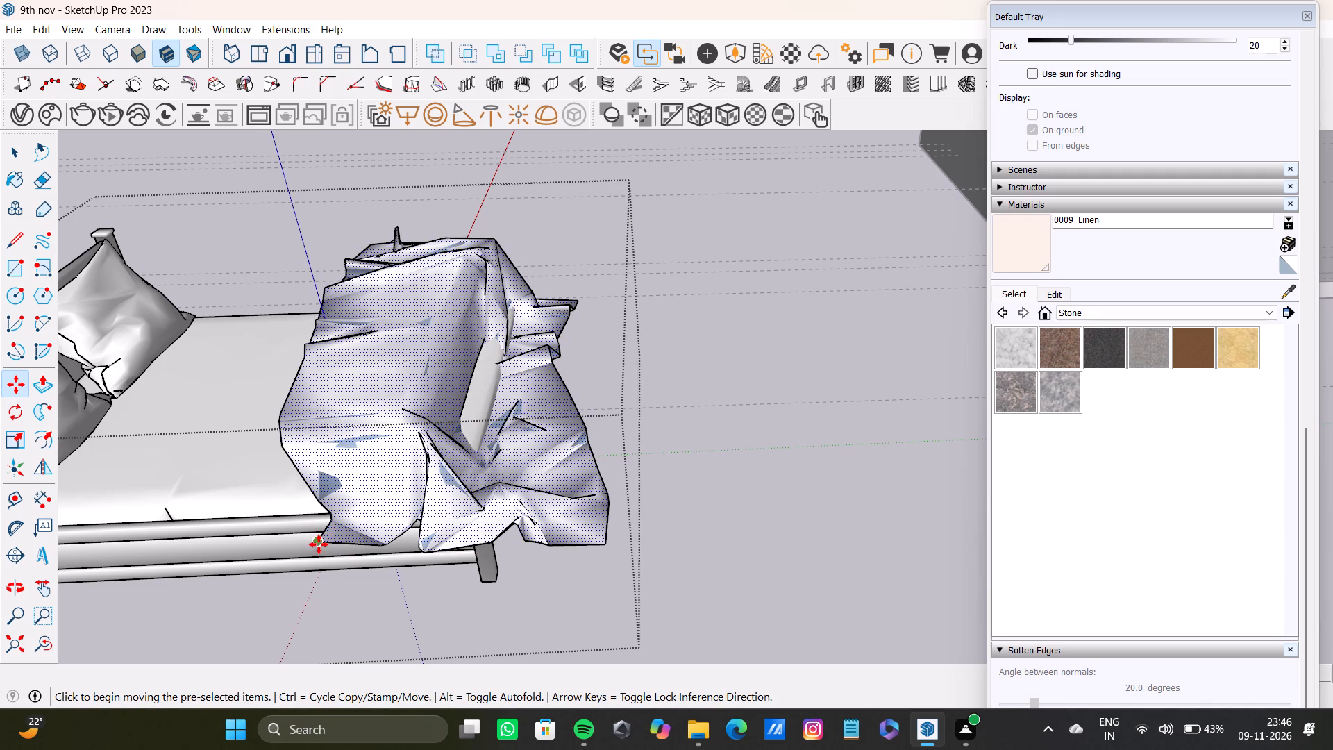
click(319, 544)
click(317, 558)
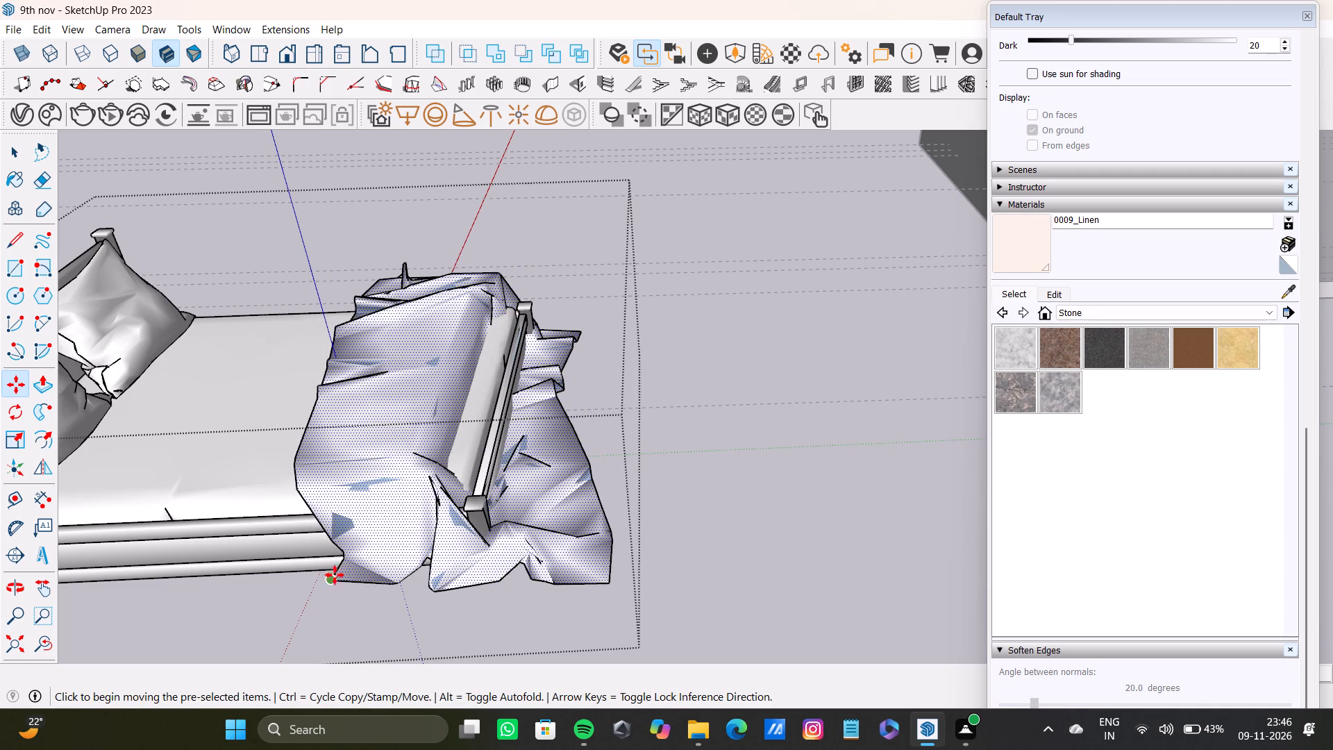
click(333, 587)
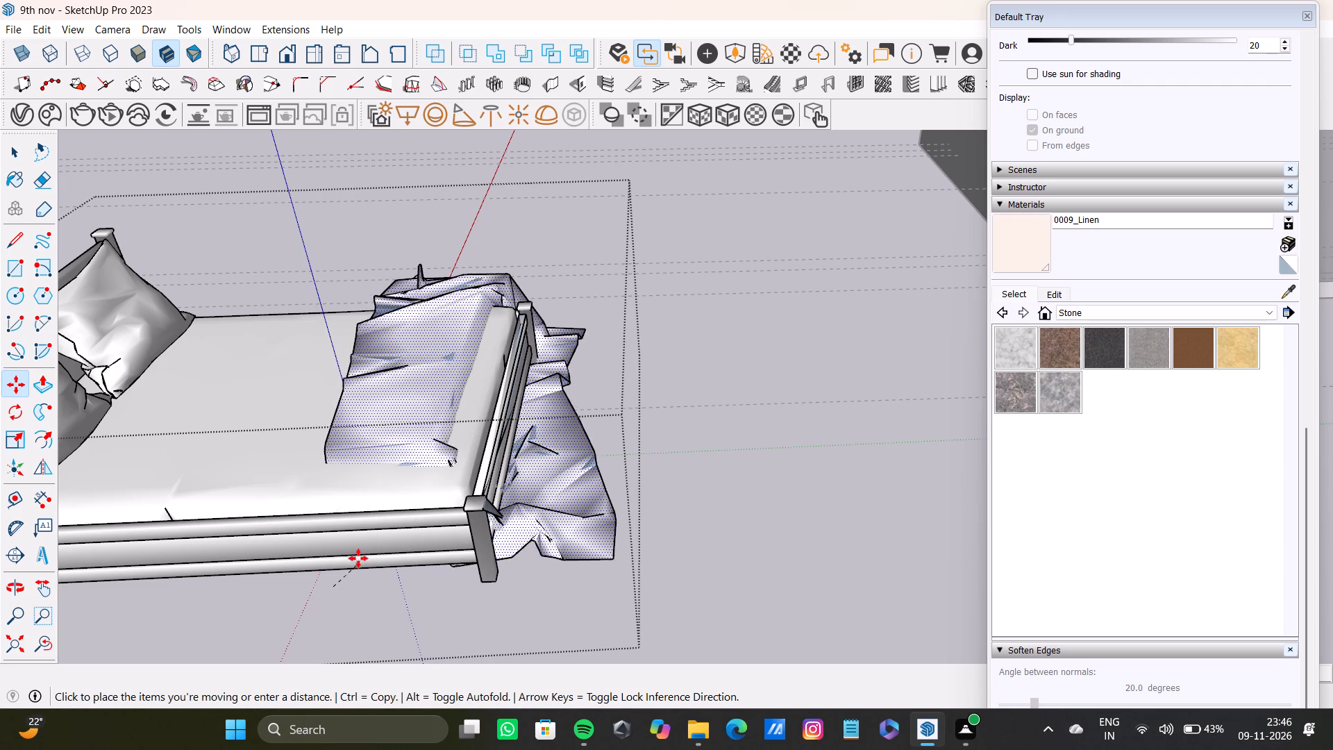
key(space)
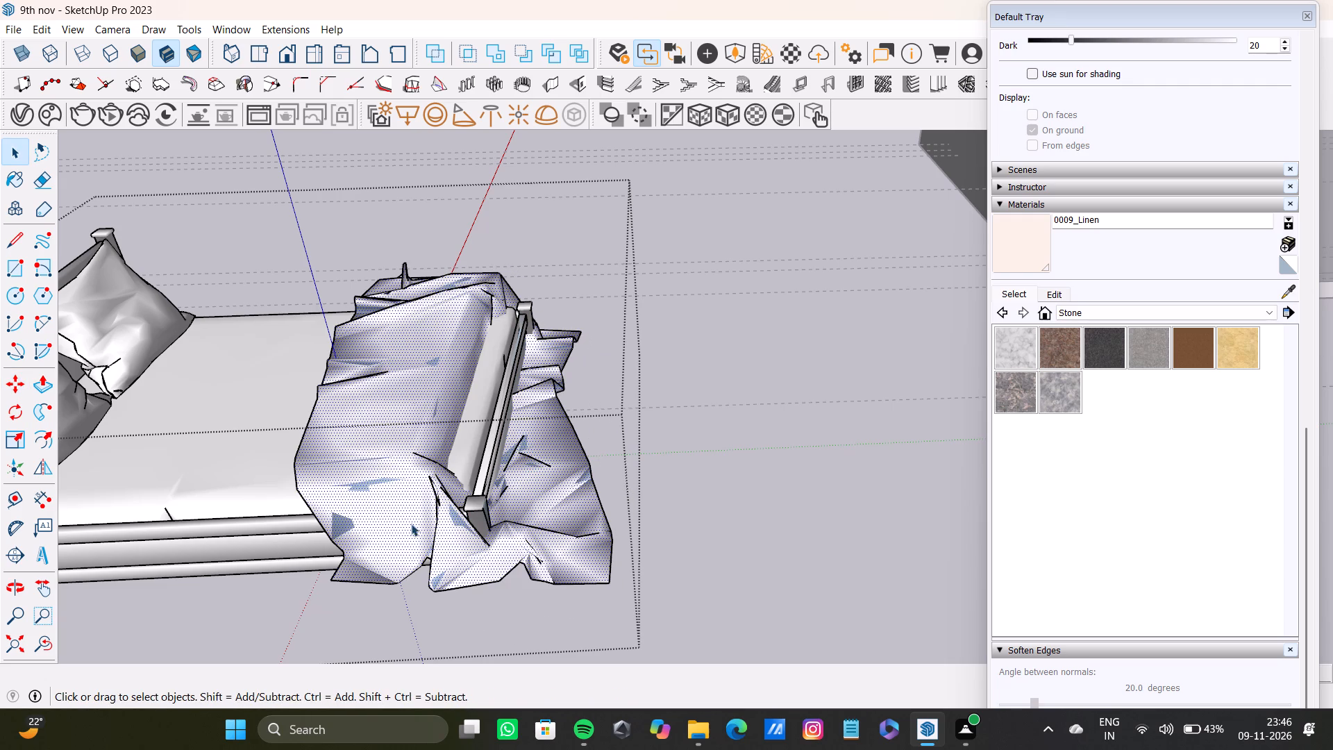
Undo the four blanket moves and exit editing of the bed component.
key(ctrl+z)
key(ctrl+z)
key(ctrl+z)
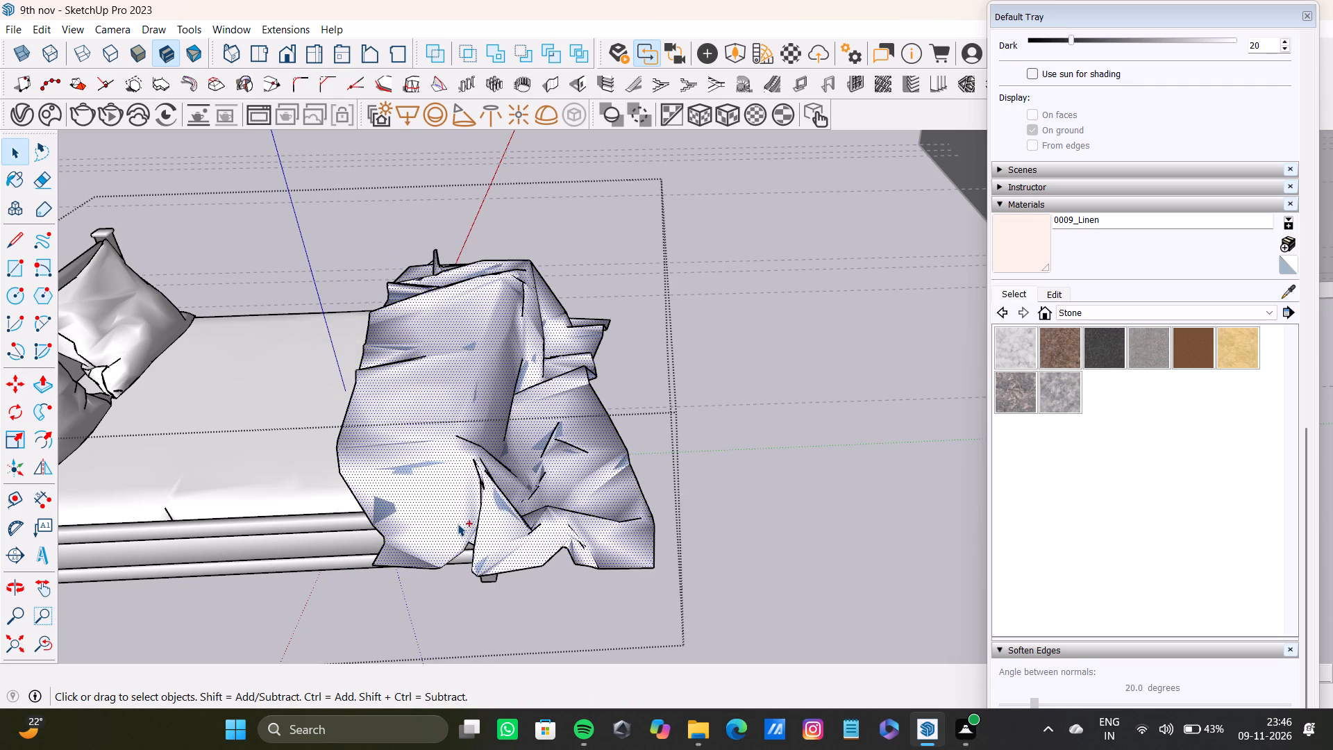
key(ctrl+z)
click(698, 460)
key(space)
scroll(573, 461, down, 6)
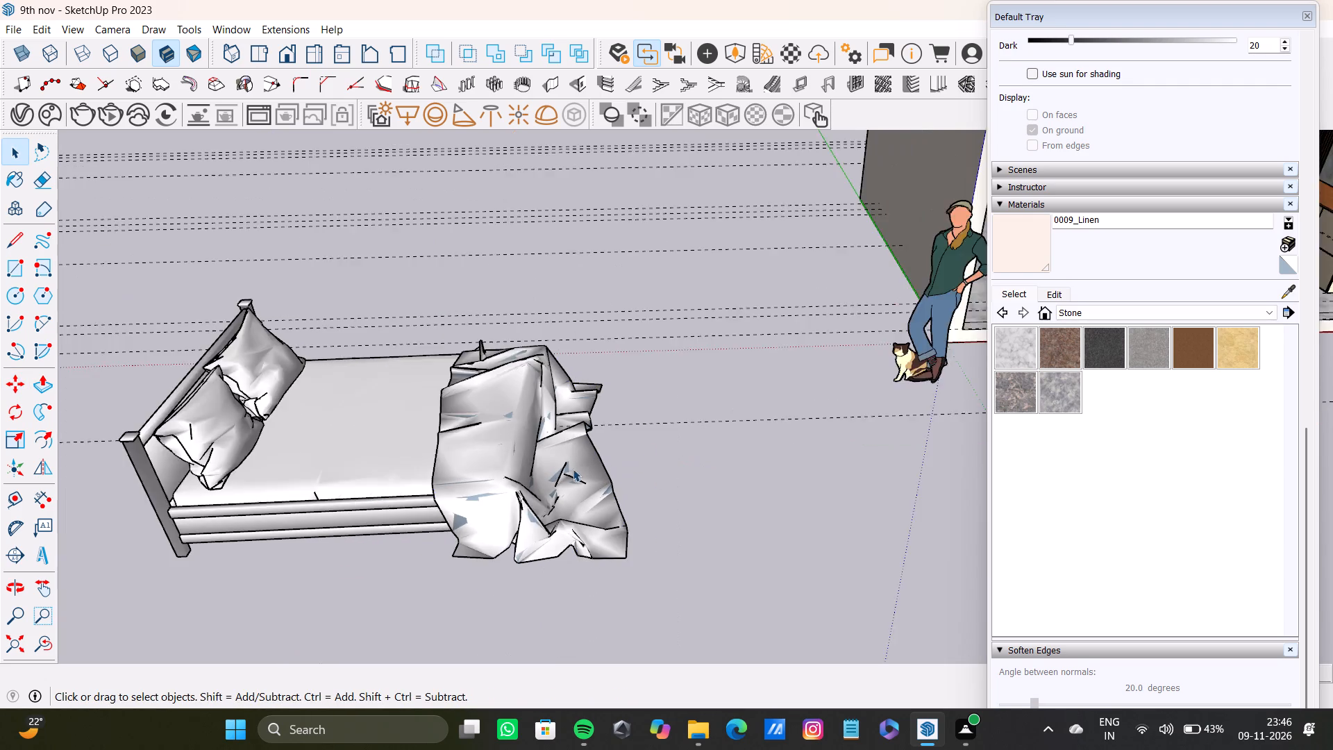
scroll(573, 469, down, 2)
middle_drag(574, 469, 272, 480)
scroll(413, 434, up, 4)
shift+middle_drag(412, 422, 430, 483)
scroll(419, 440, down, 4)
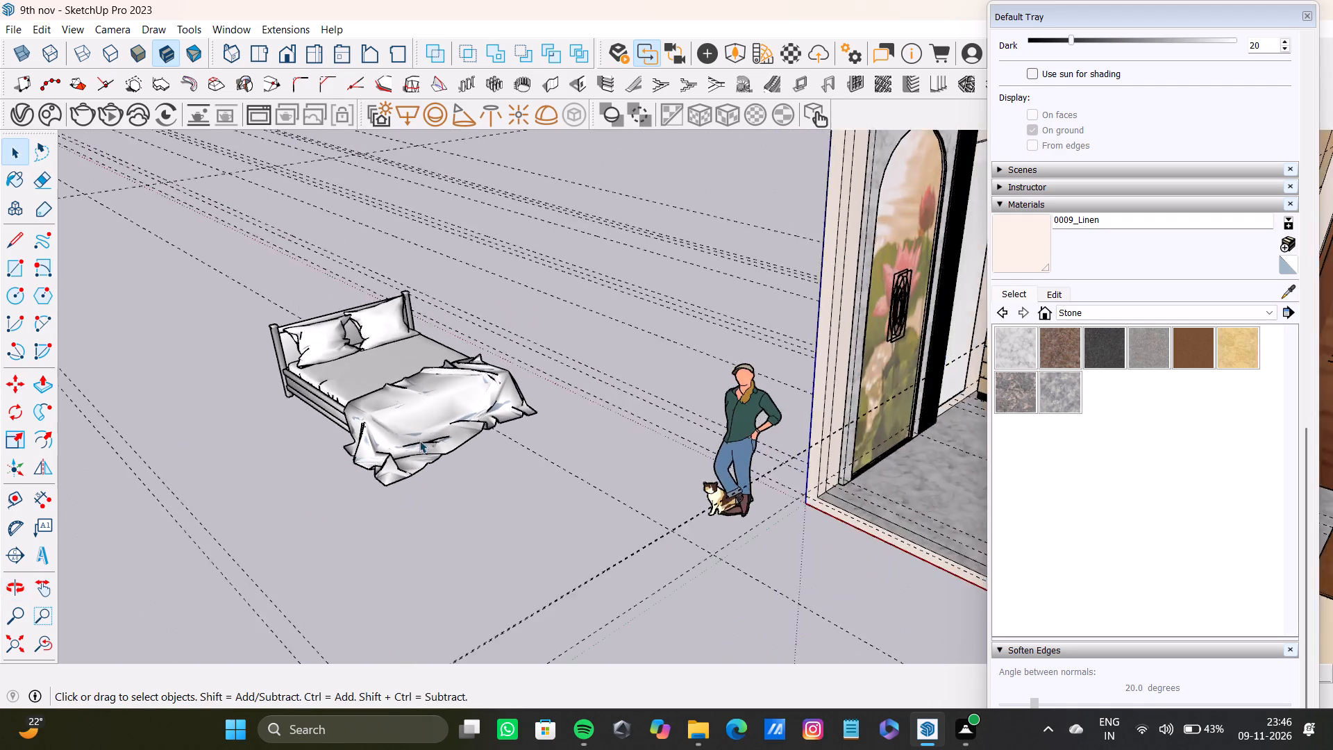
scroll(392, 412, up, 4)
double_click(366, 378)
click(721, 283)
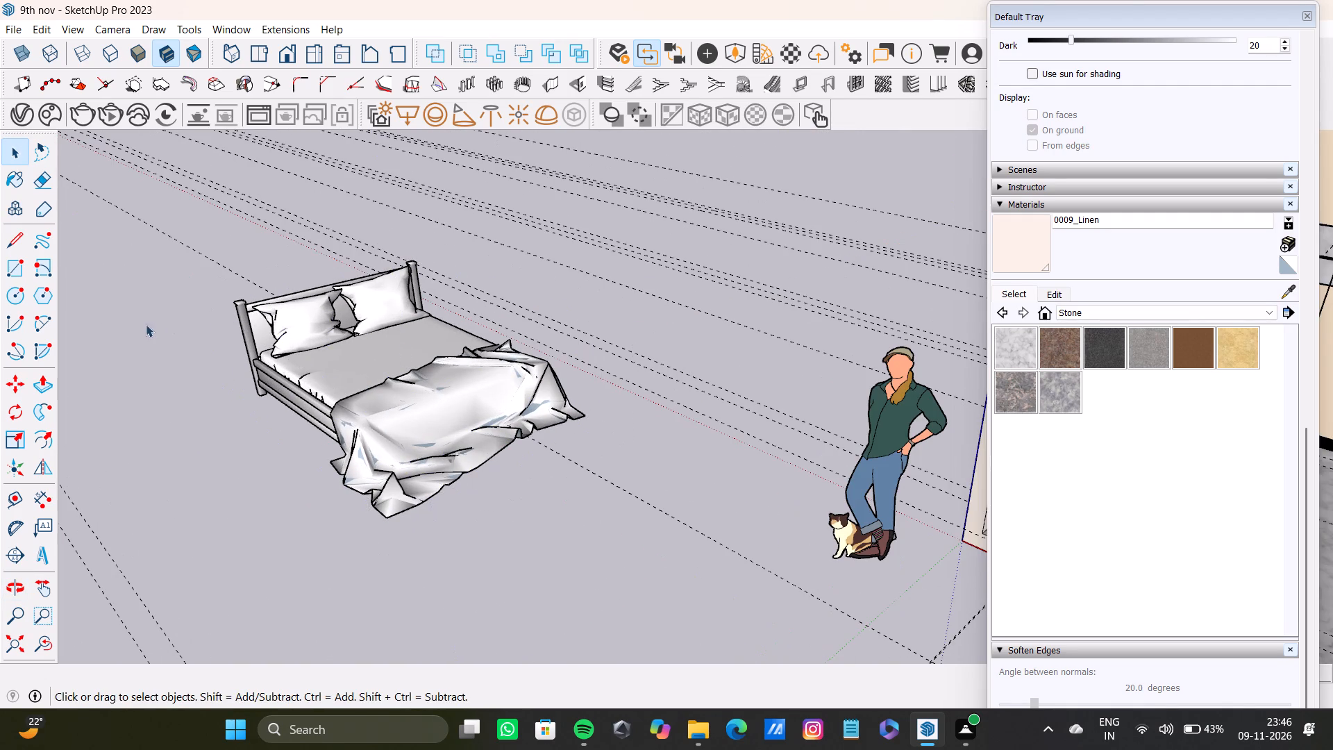
Move the whole bed into the bedroom, placing the foot of its front headboard post at the floor corner by the arched wall panel.
drag(142, 204, 617, 549)
key(m)
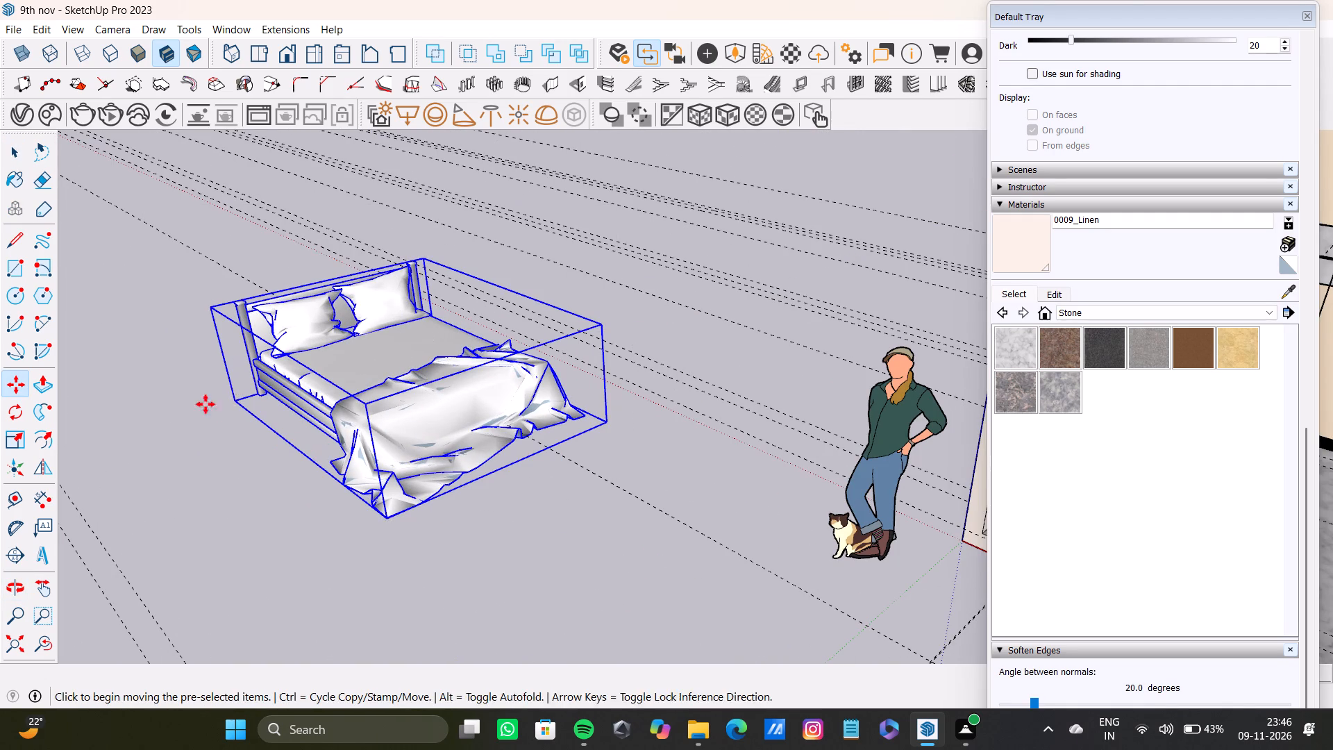
scroll(358, 479, up, 8)
middle_drag(339, 463, 488, 465)
scroll(280, 462, up, 4)
scroll(283, 464, down, 2)
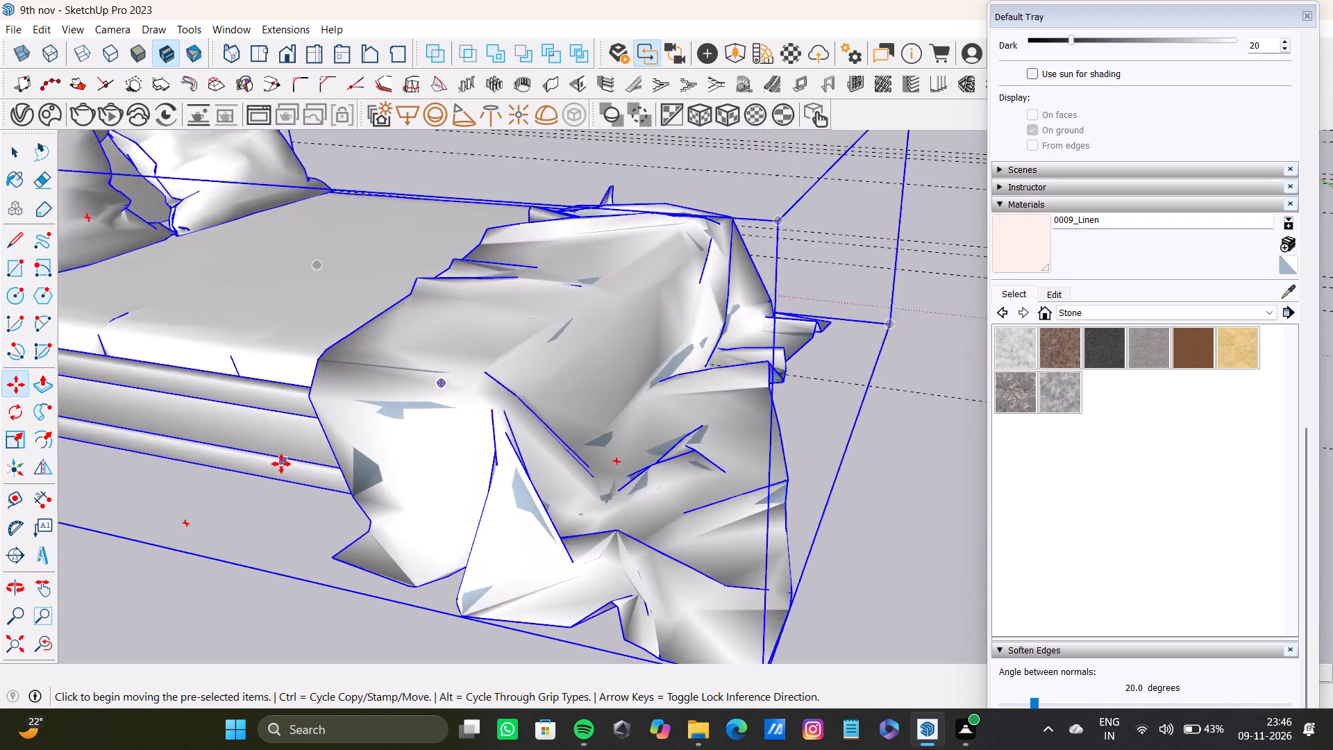
scroll(281, 464, down, 7)
shift+middle_drag(282, 464, 522, 442)
scroll(329, 399, up, 6)
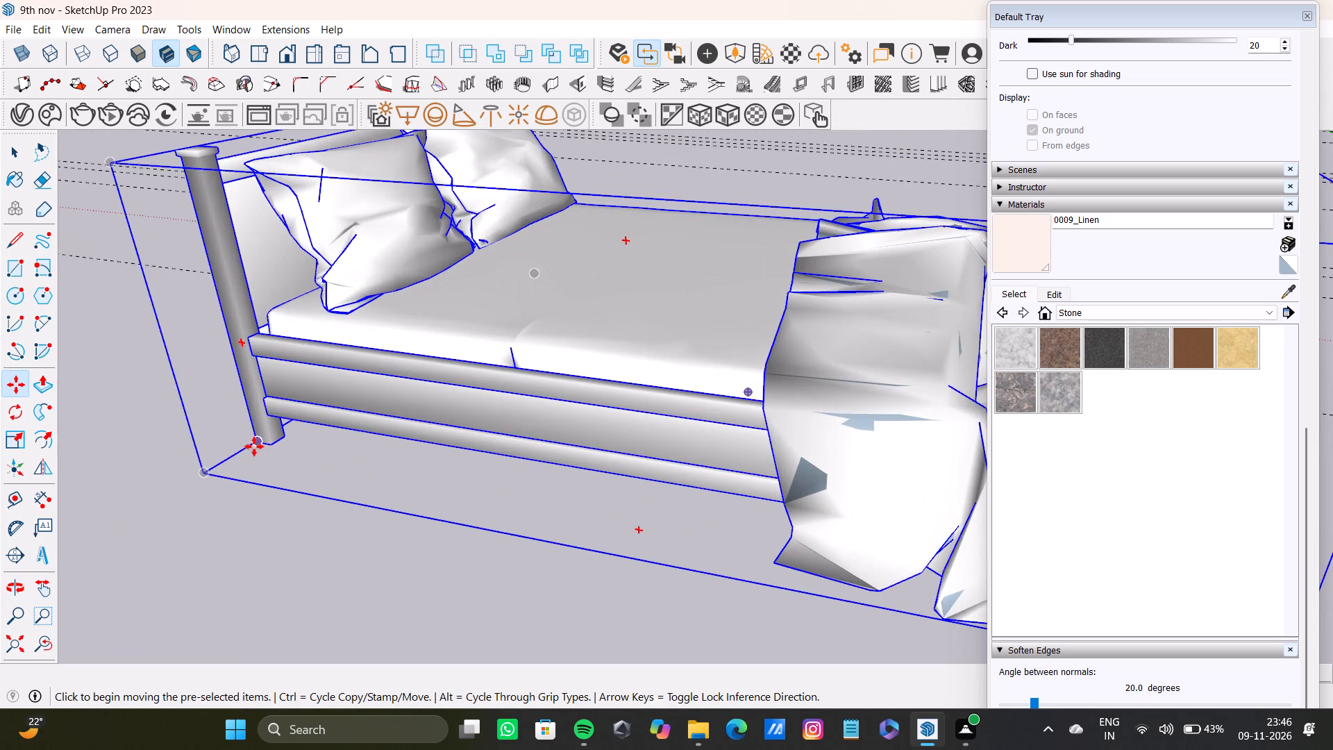
click(252, 446)
scroll(533, 494, down, 20)
scroll(533, 494, down, 8)
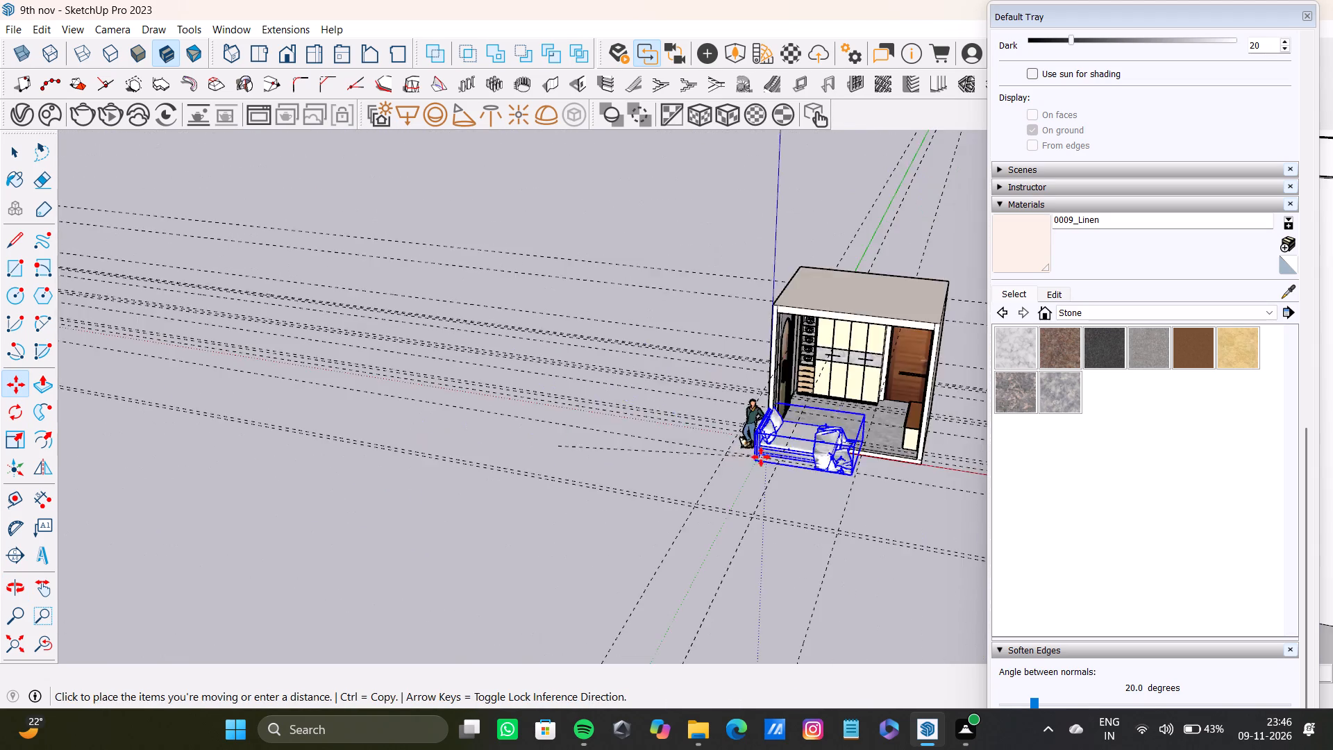
scroll(761, 457, down, 2)
shift+middle_drag(776, 449, 608, 433)
scroll(617, 412, up, 20)
scroll(617, 412, up, 1)
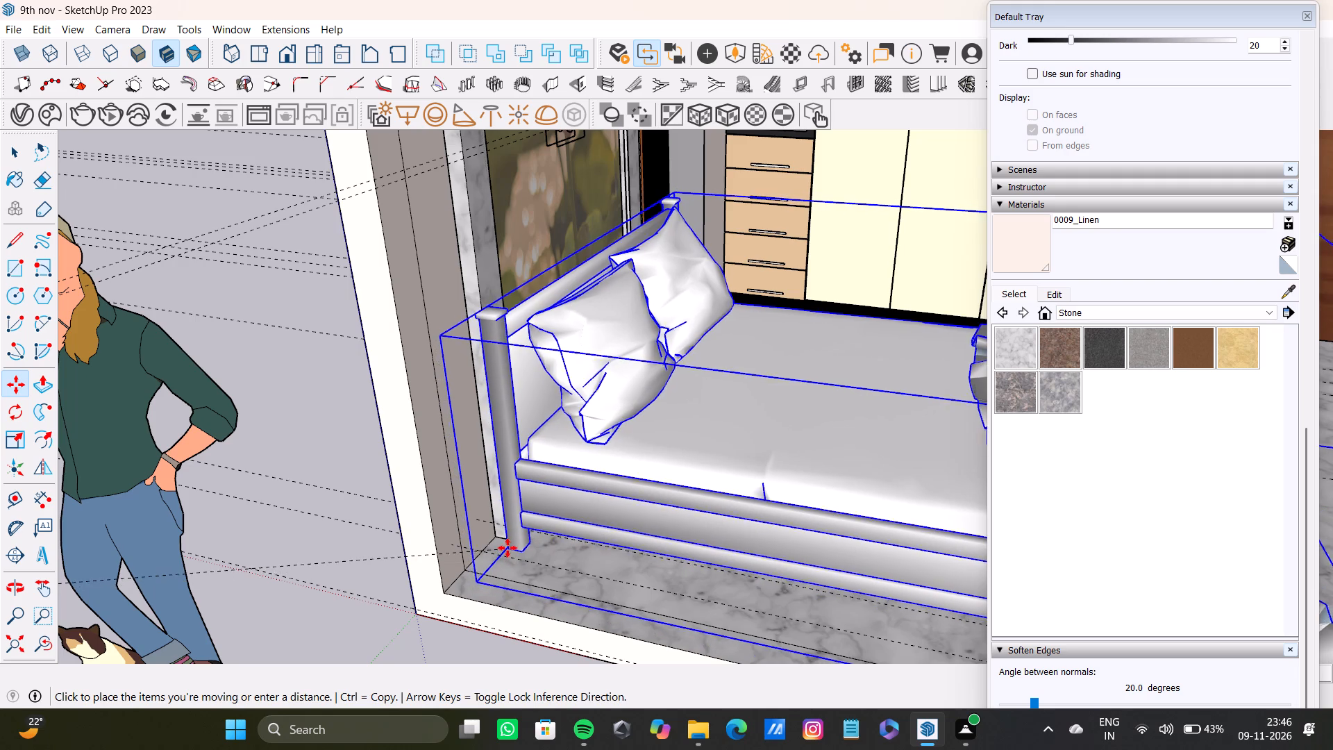
click(505, 547)
Lower the bed onto the marble floor, using the bottom of the front headboard post as the base point.
scroll(635, 563, down, 12)
shift+middle_drag(628, 540, 630, 527)
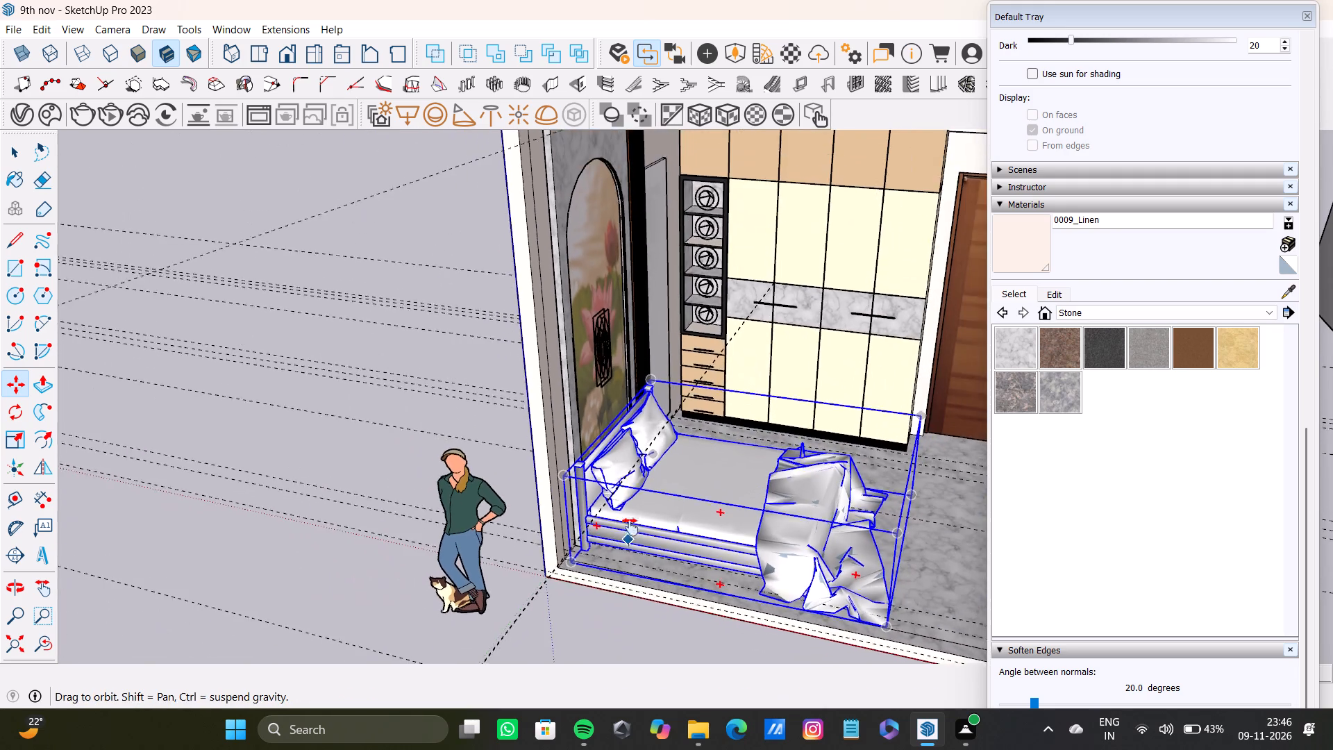
shift+middle_drag(630, 527, 458, 435)
scroll(565, 479, up, 8)
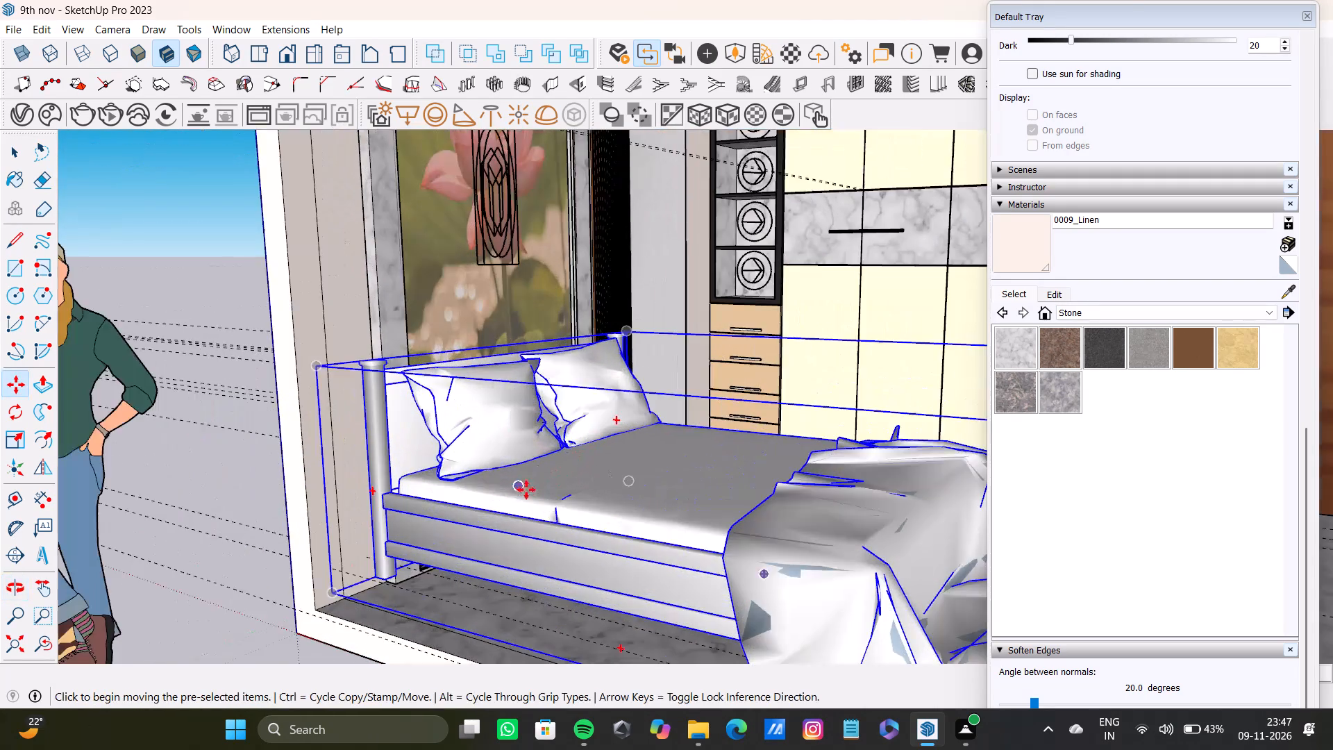
middle_drag(510, 507, 526, 417)
scroll(448, 500, up, 8)
middle_drag(405, 532, 469, 460)
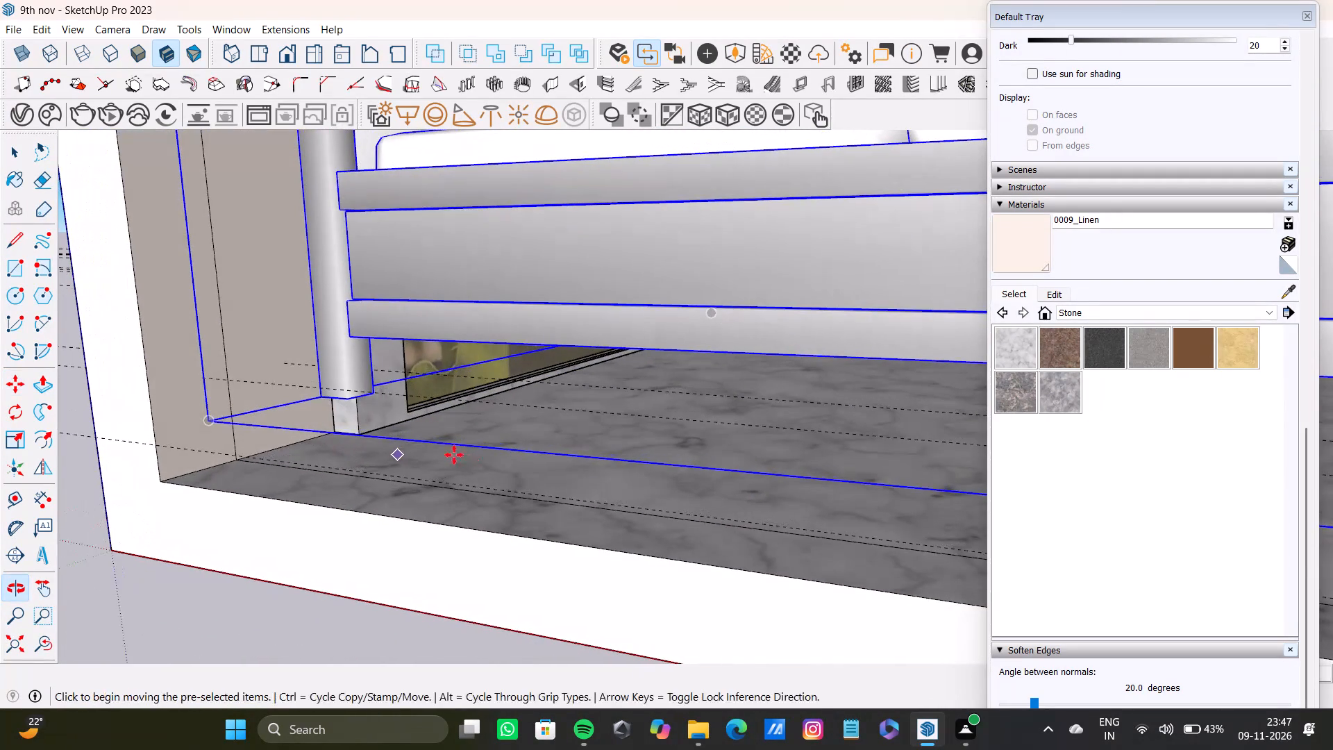
click(326, 400)
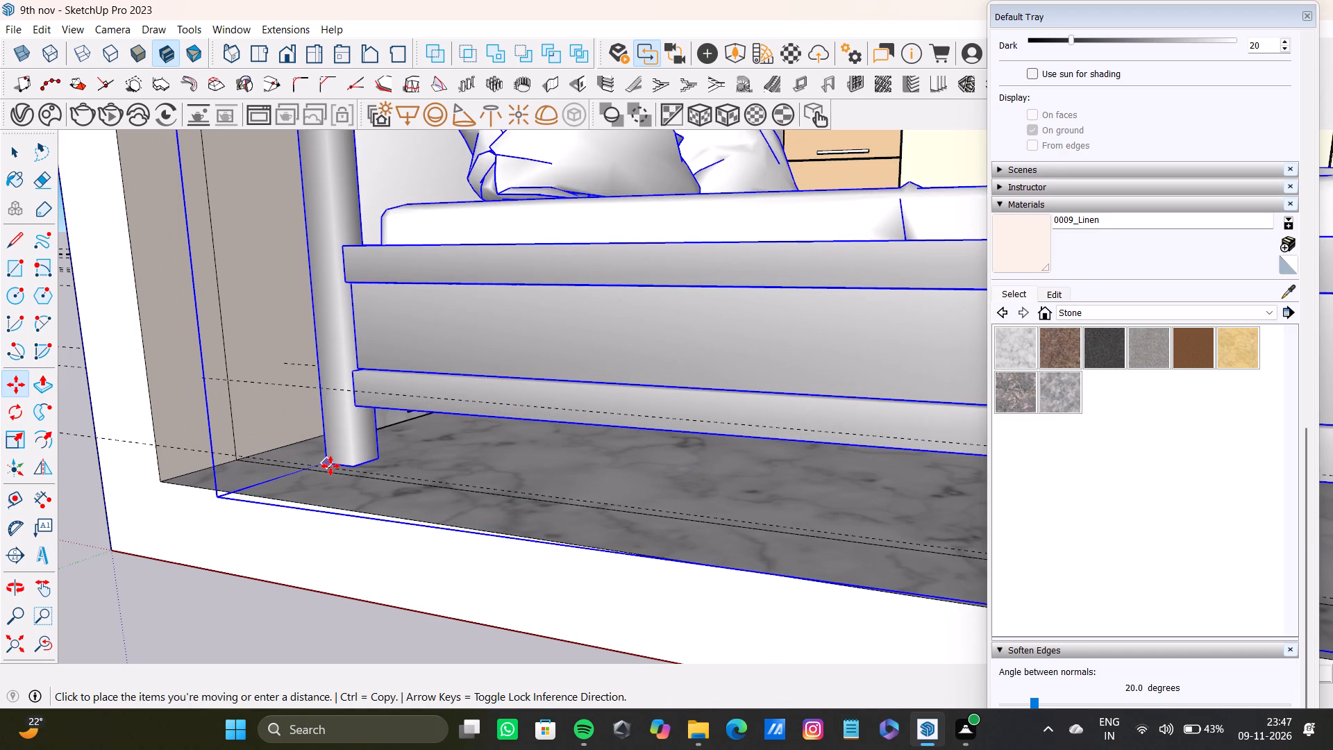
click(330, 466)
Scale the bed vertically from its top face so the frame, mattress and pillows are taller.
scroll(507, 433, down, 16)
middle_drag(500, 474, 468, 565)
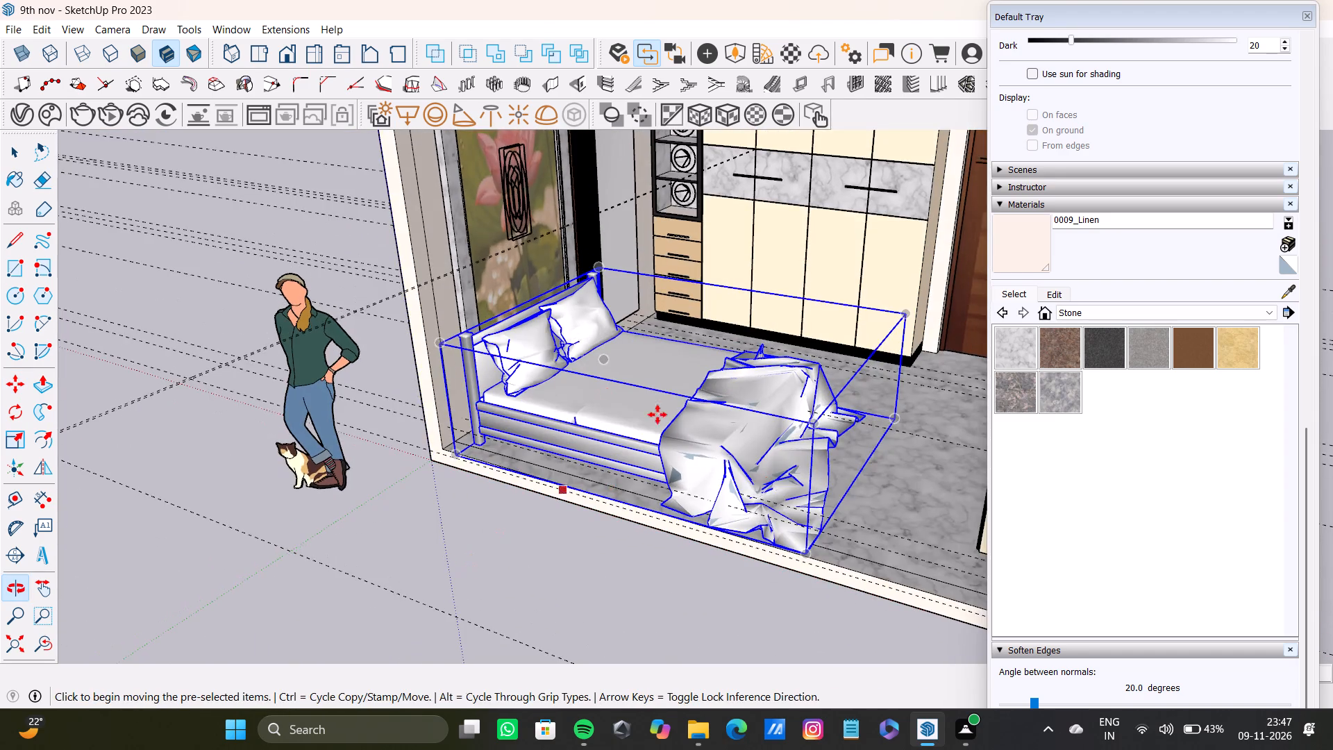
scroll(662, 406, up, 3)
key(s)
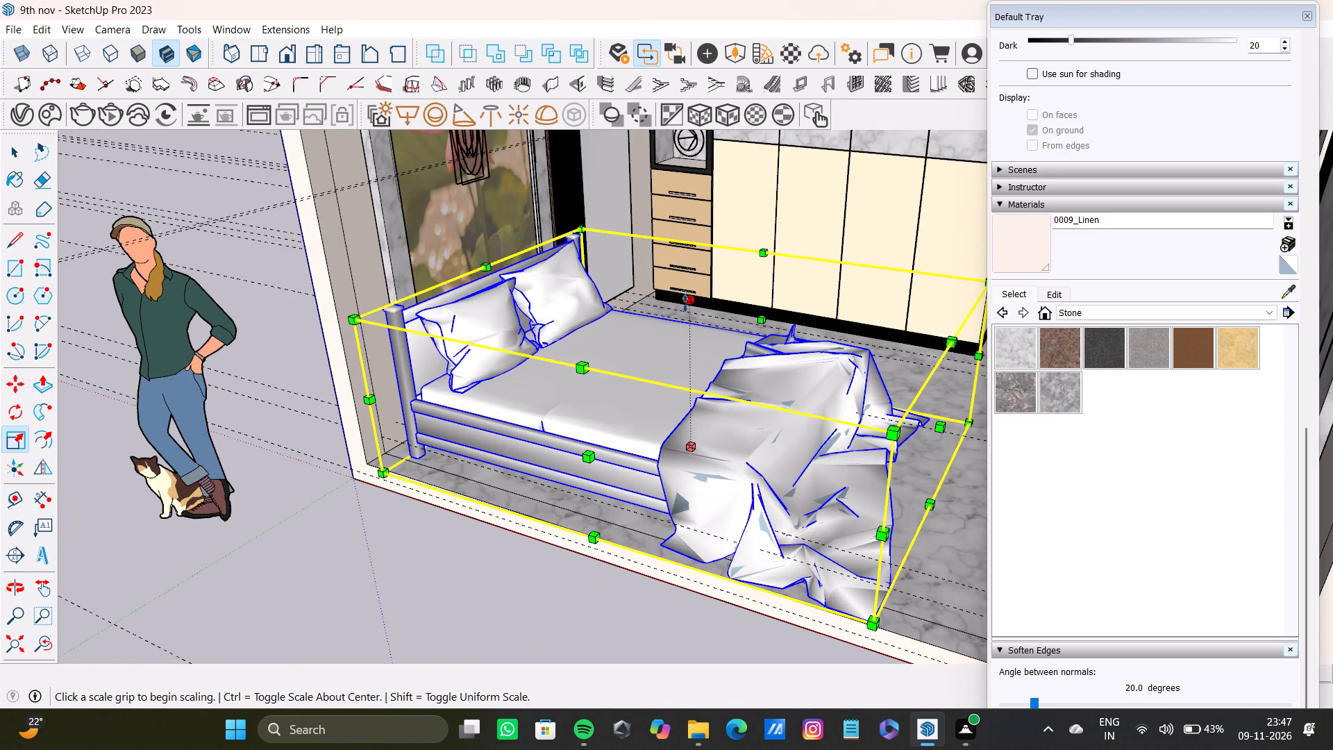
drag(685, 303, 678, 233)
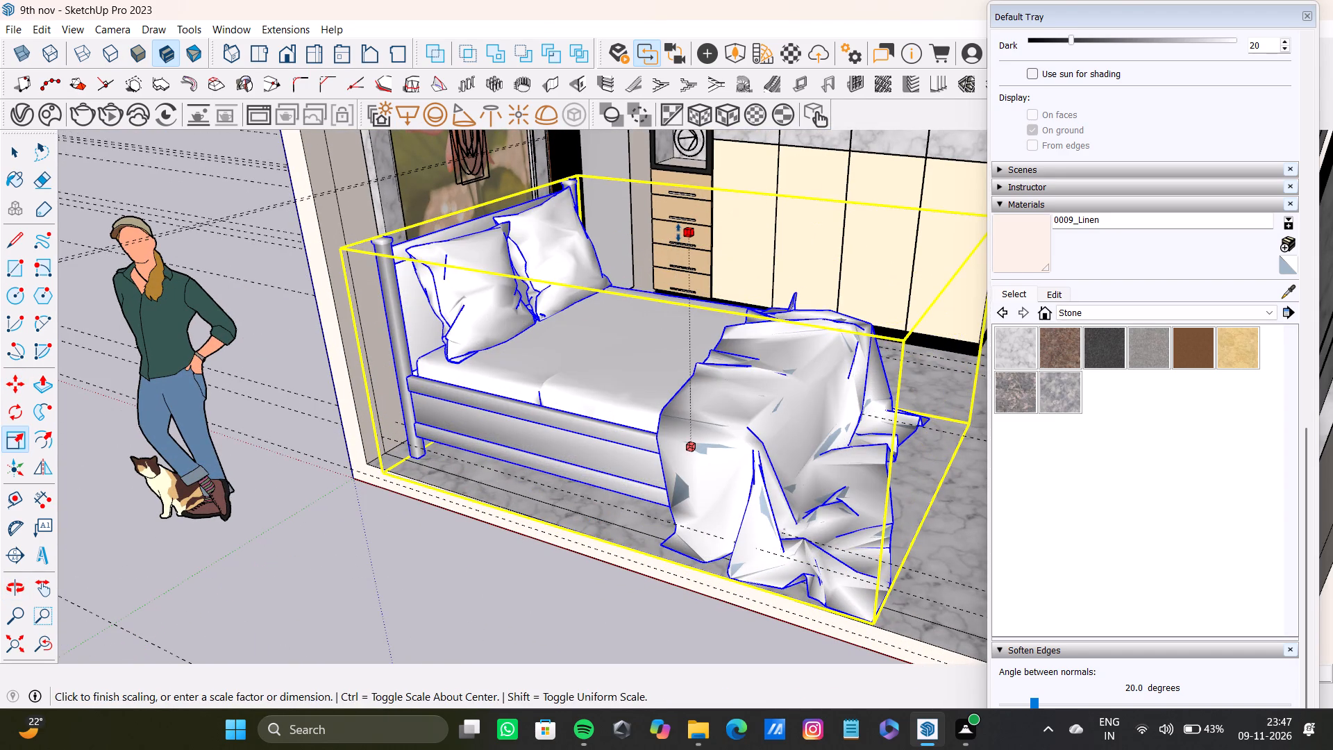
drag(678, 233, 669, 203)
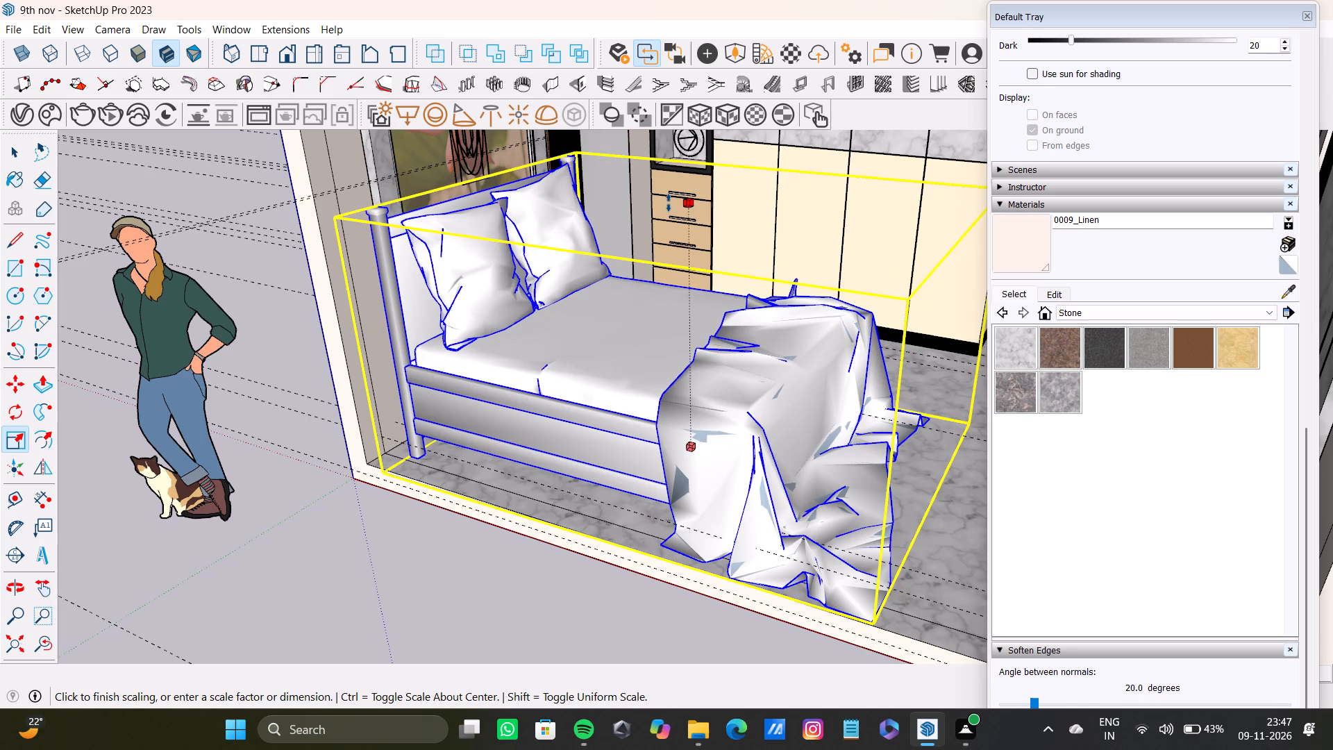
drag(669, 203, 671, 216)
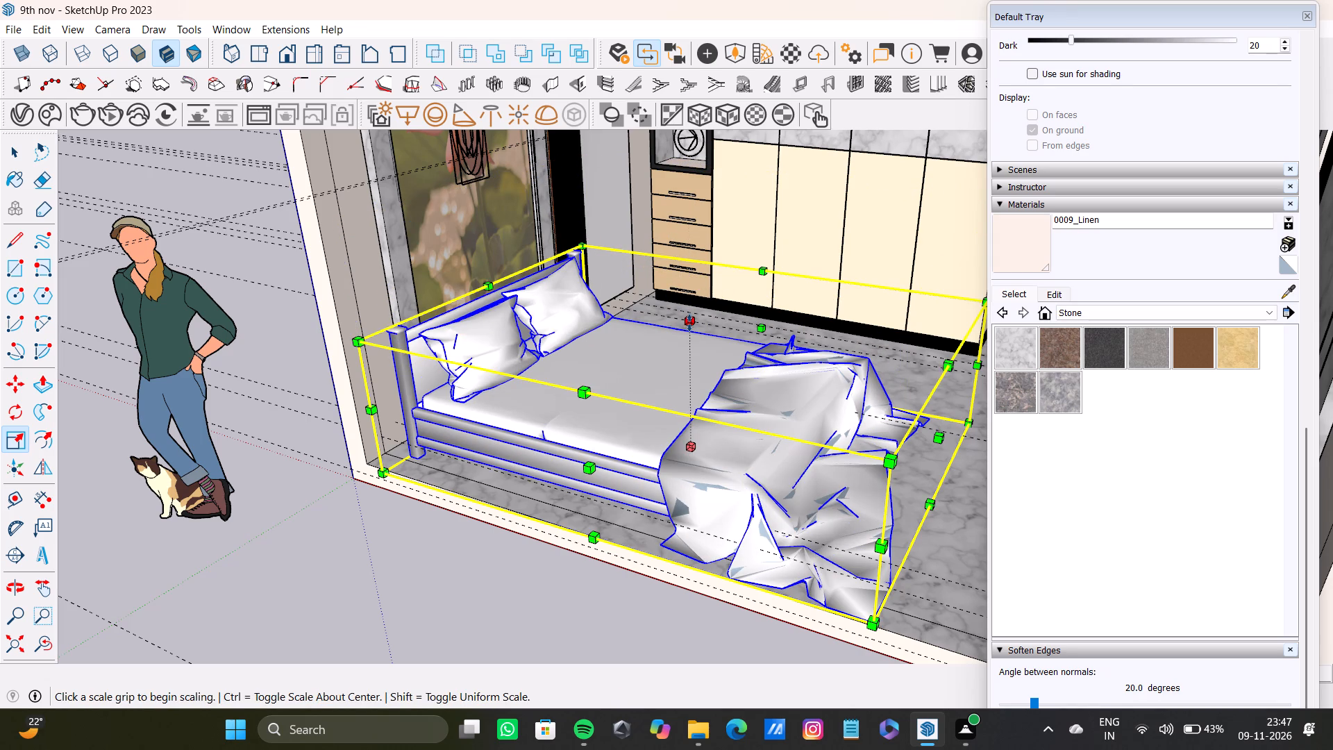
drag(689, 323, 682, 287)
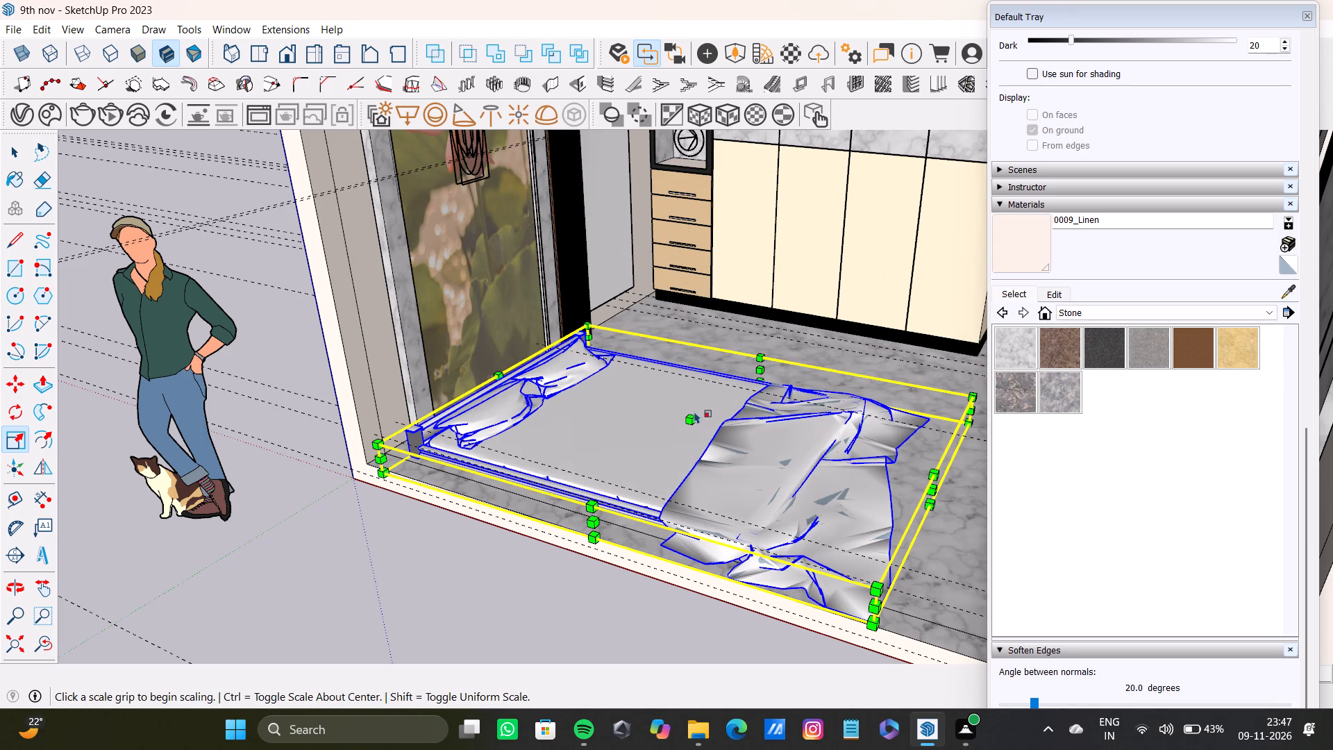
drag(689, 415, 681, 313)
drag(691, 321, 678, 247)
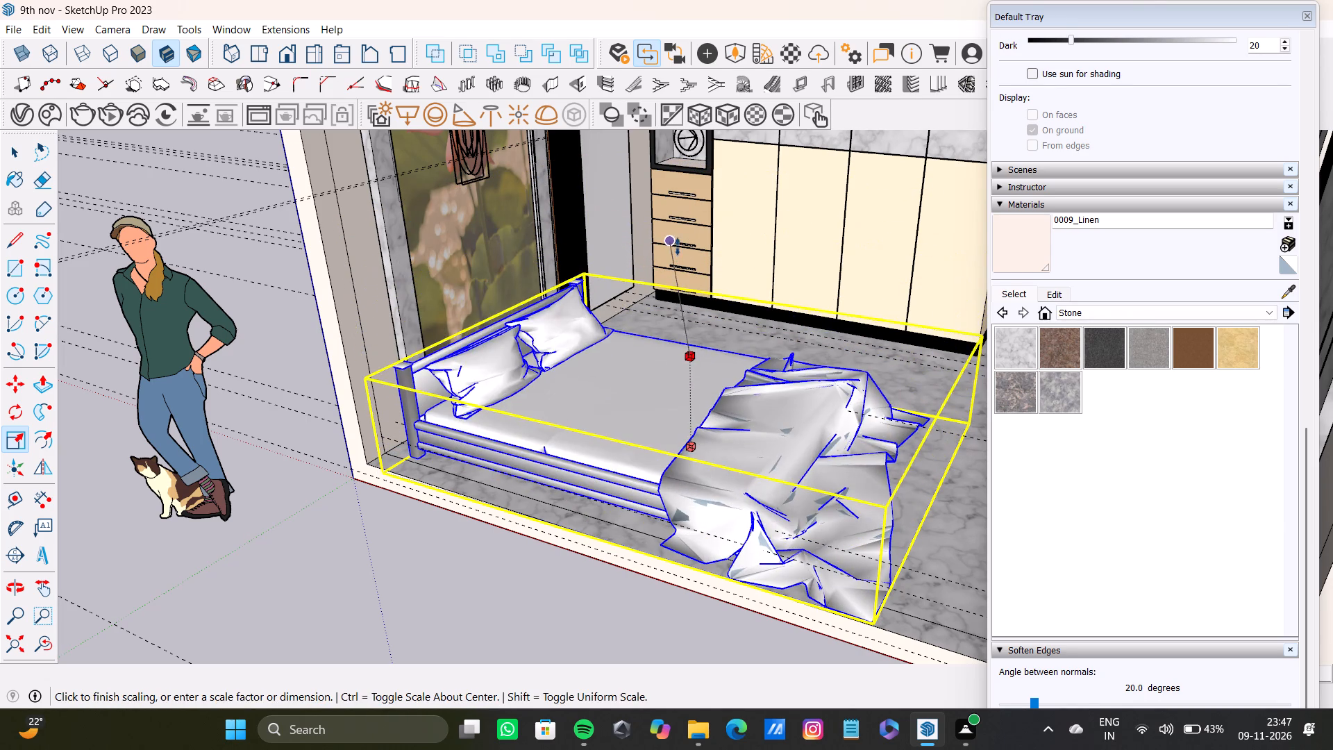
drag(678, 247, 685, 228)
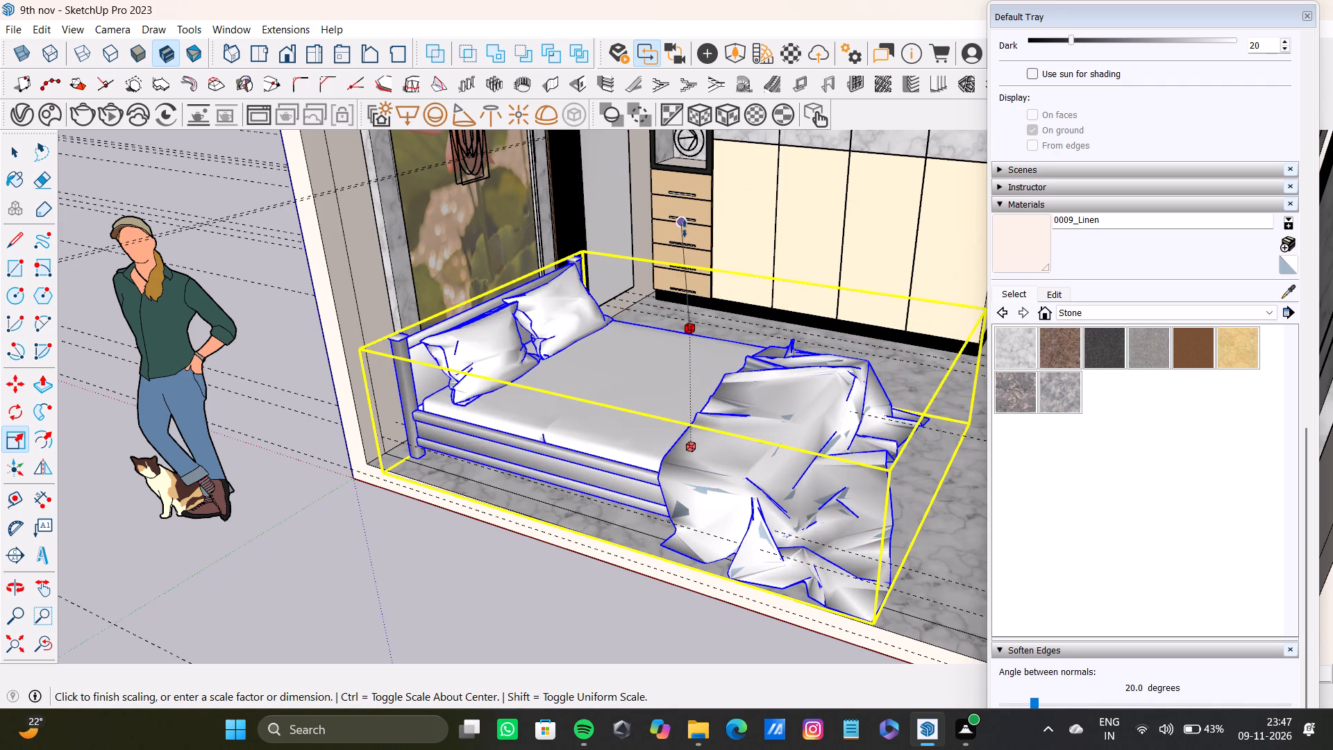
drag(685, 228, 699, 228)
key(space)
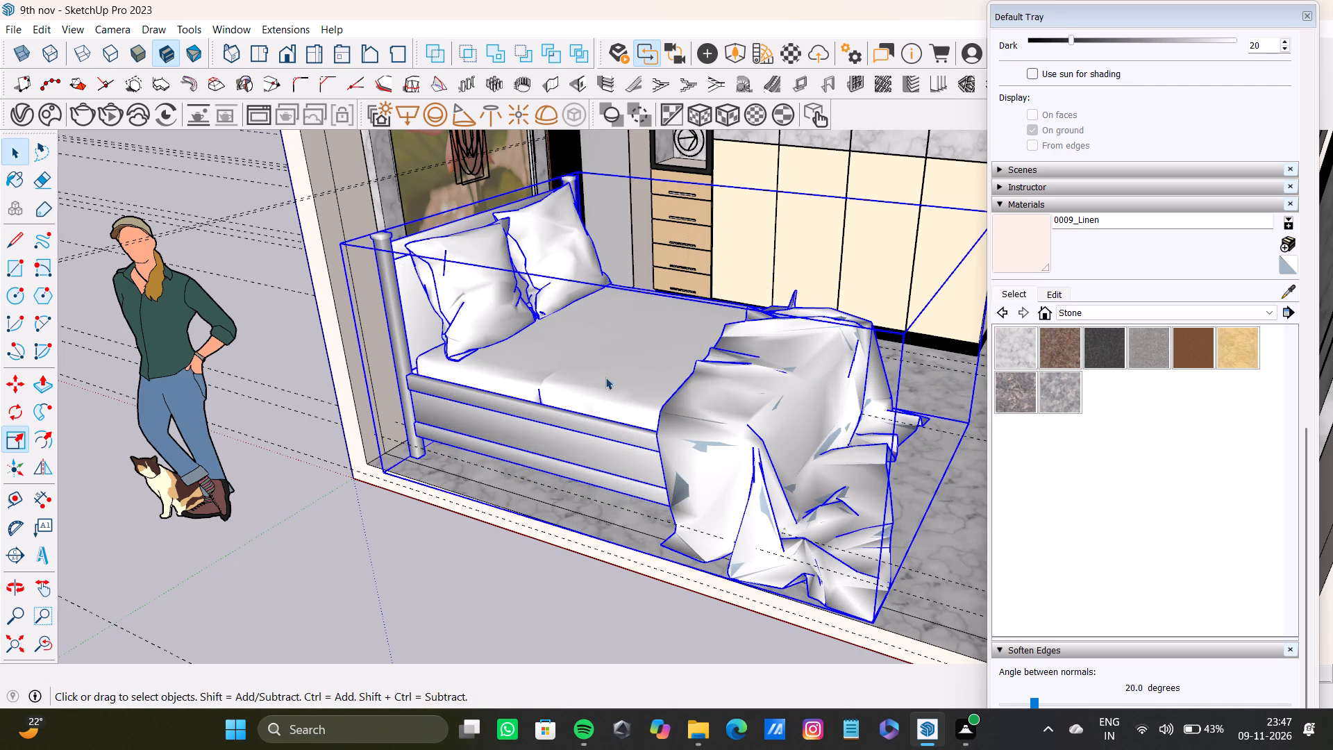
Widen the bed by scaling its far long side toward the wardrobe.
middle_drag(766, 394, 628, 343)
scroll(760, 365, up, 4)
scroll(762, 358, down, 4)
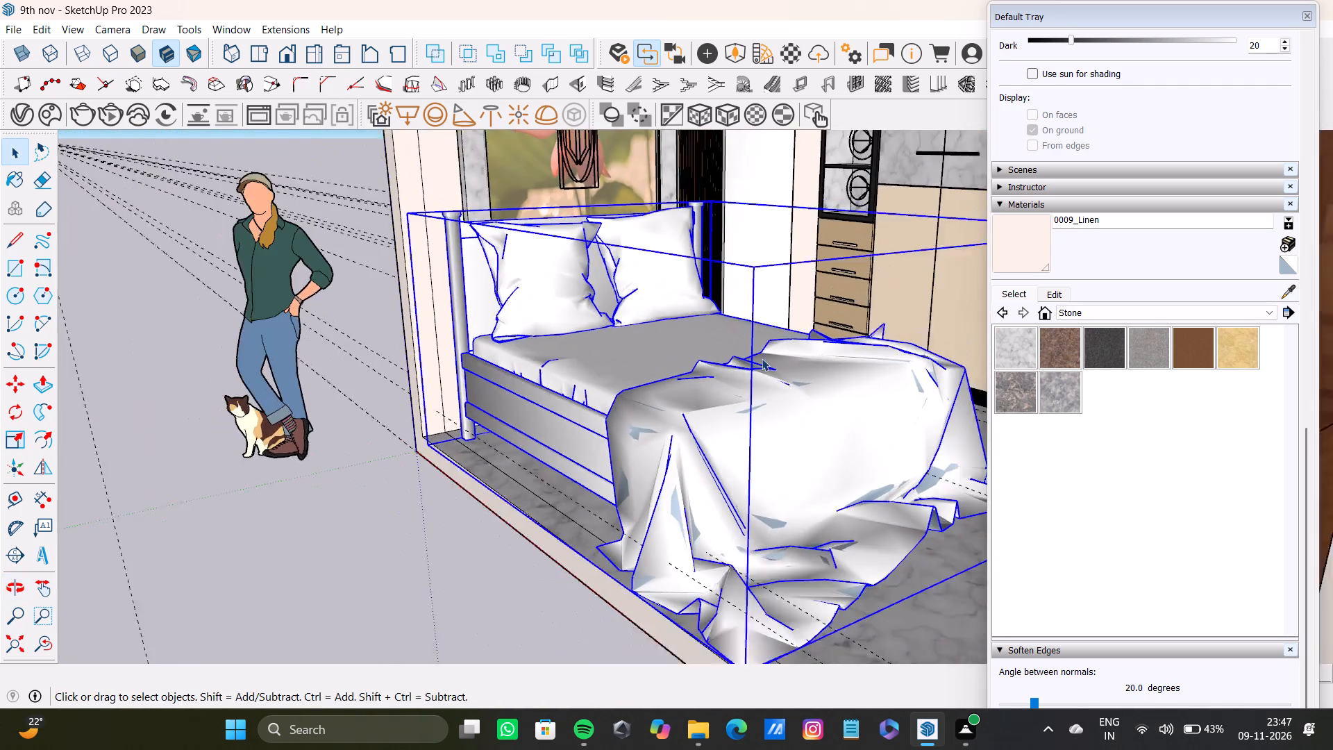
middle_drag(768, 350, 760, 424)
key(s)
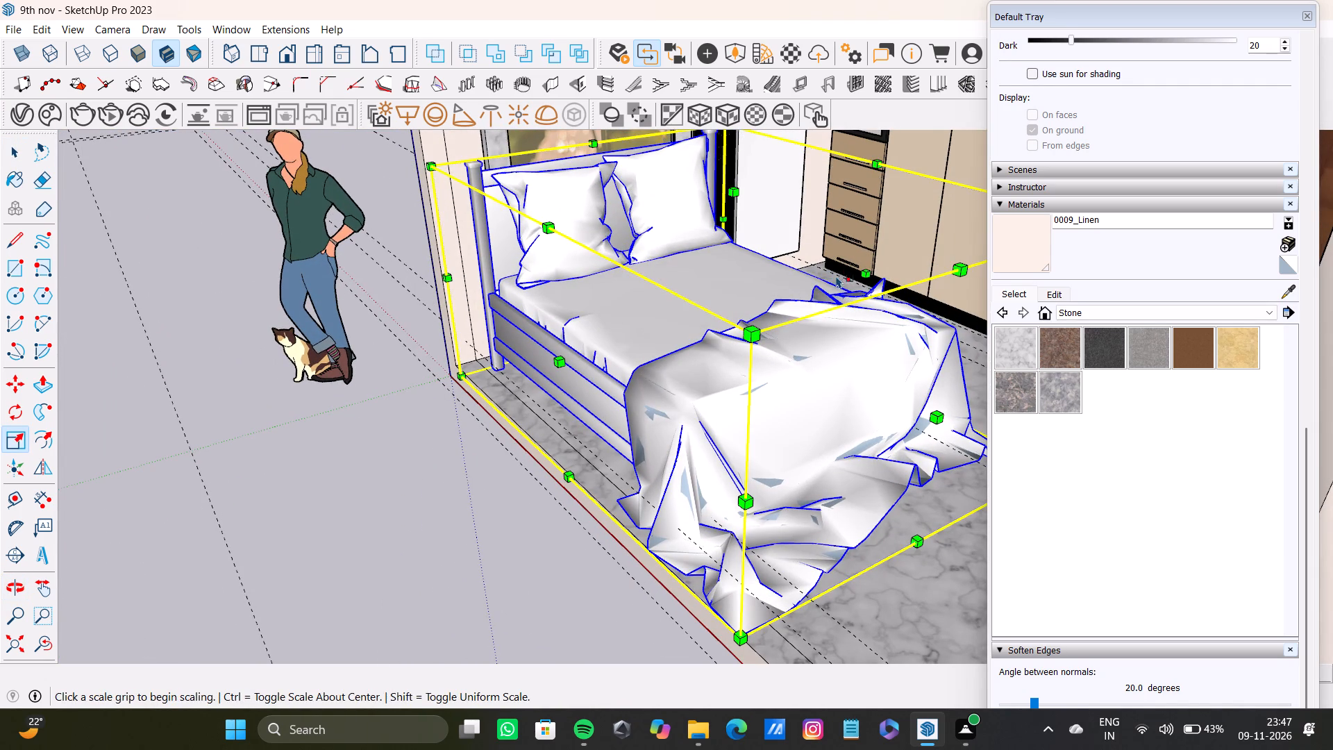
middle_drag(860, 255, 846, 283)
scroll(846, 283, up, 9)
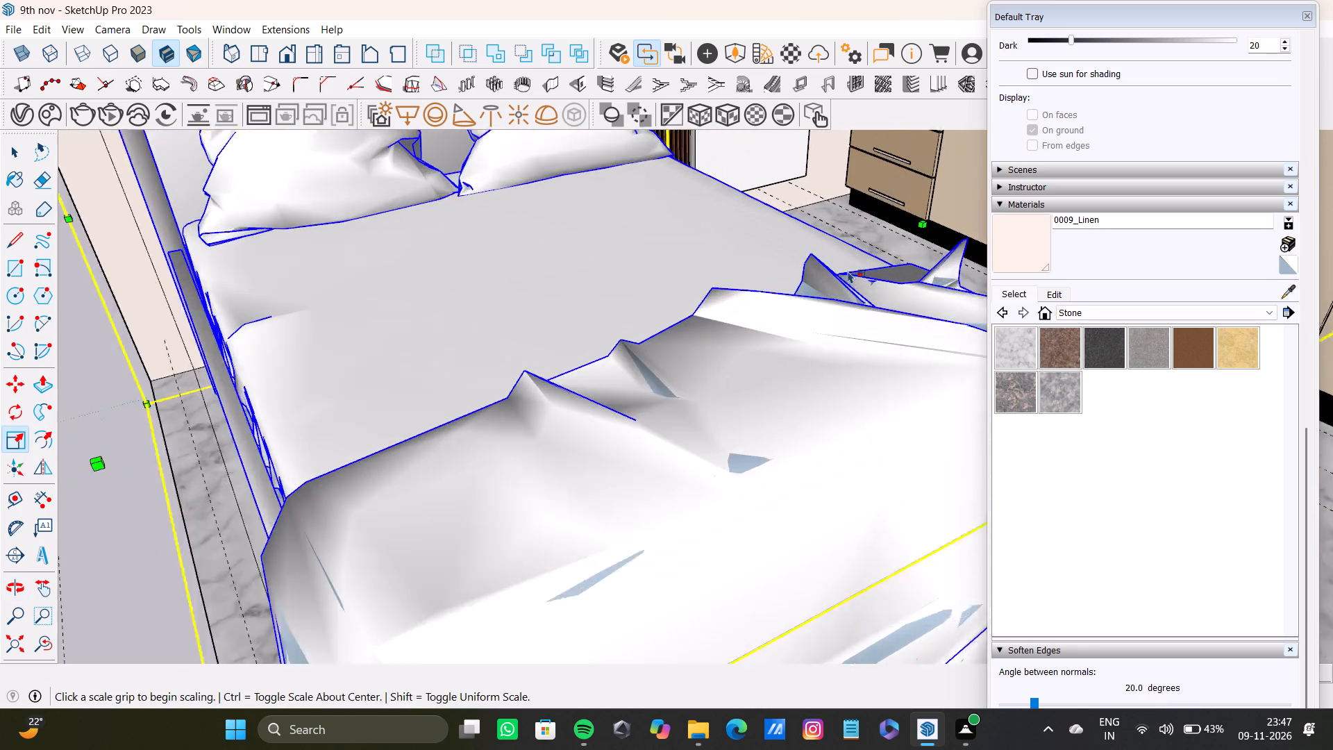
middle_drag(875, 256, 513, 276)
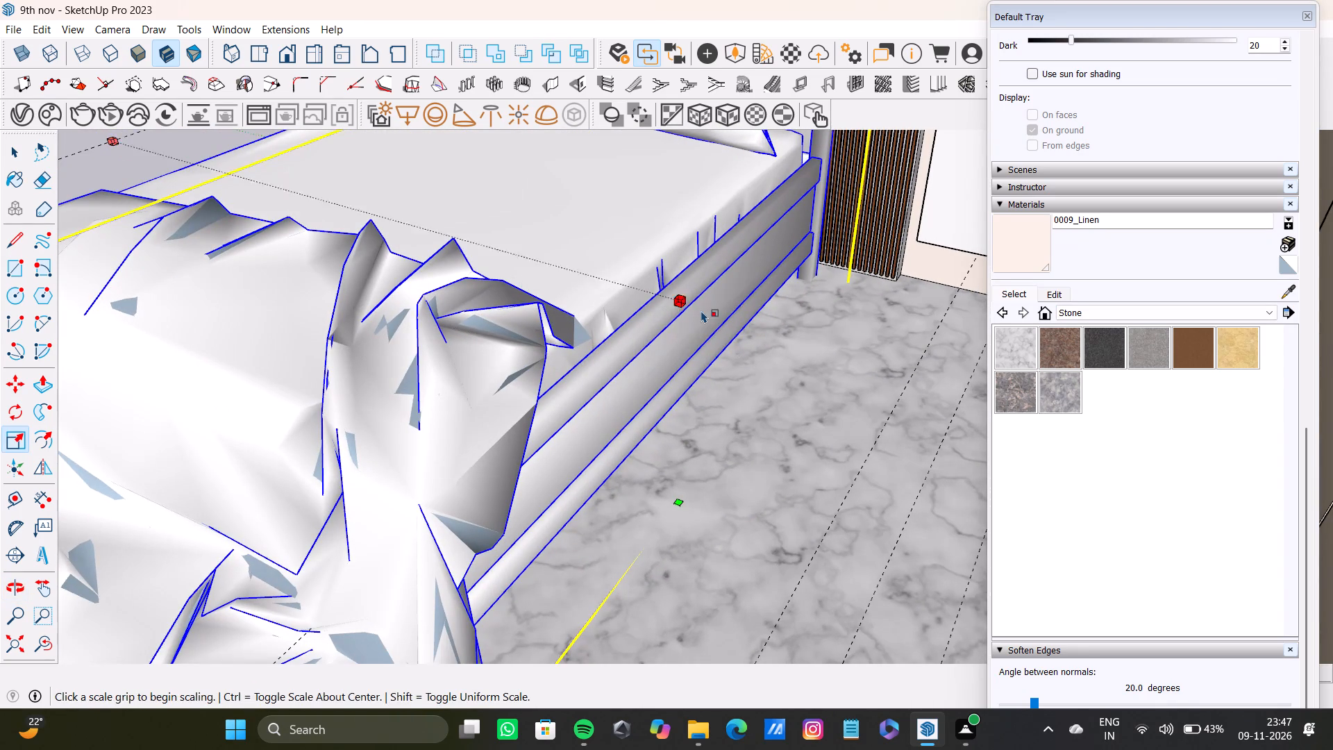
drag(684, 301, 742, 312)
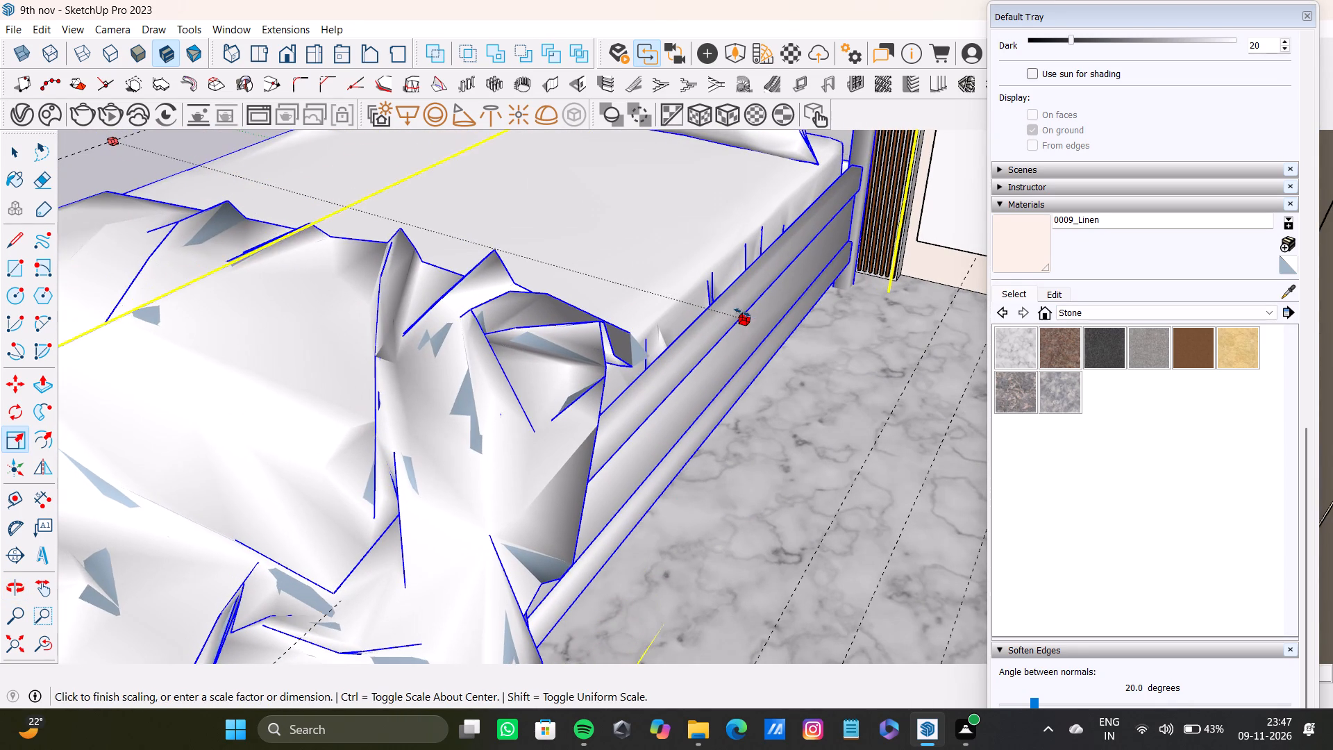
drag(742, 312, 794, 331)
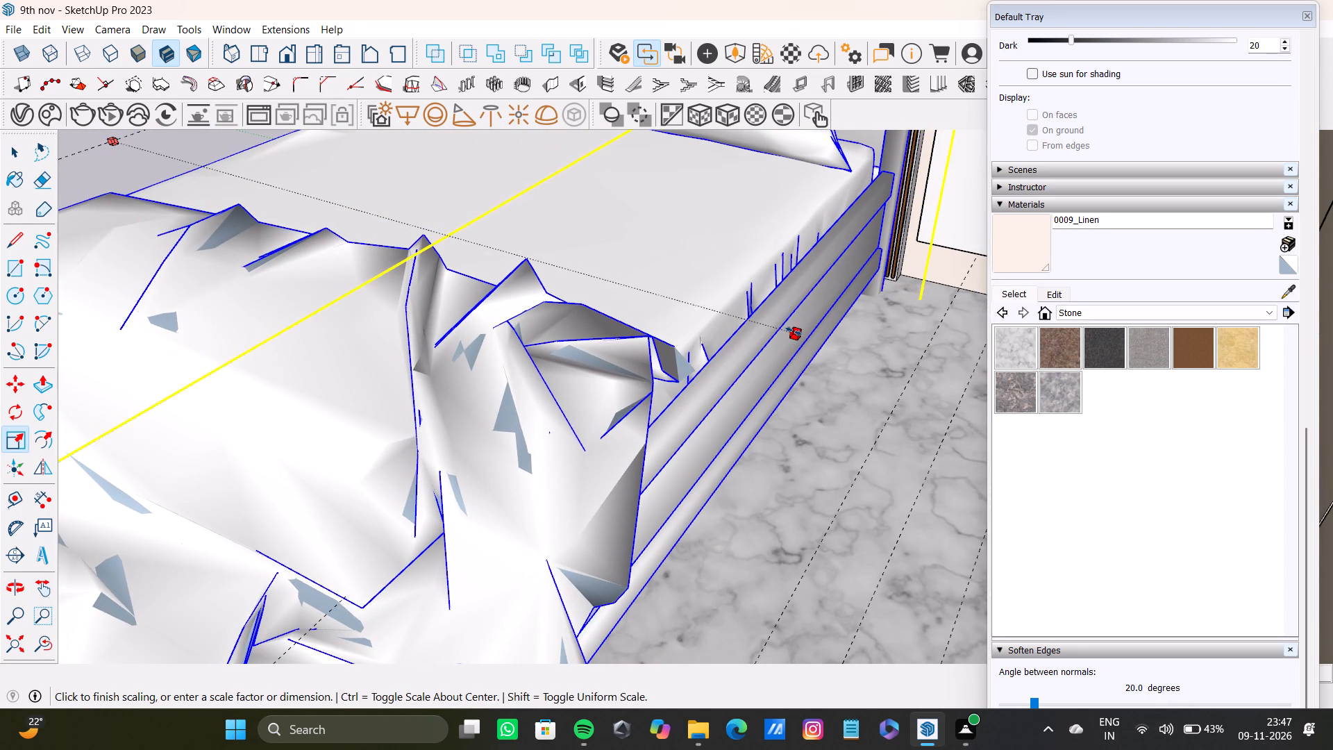
drag(794, 331, 808, 338)
key(space)
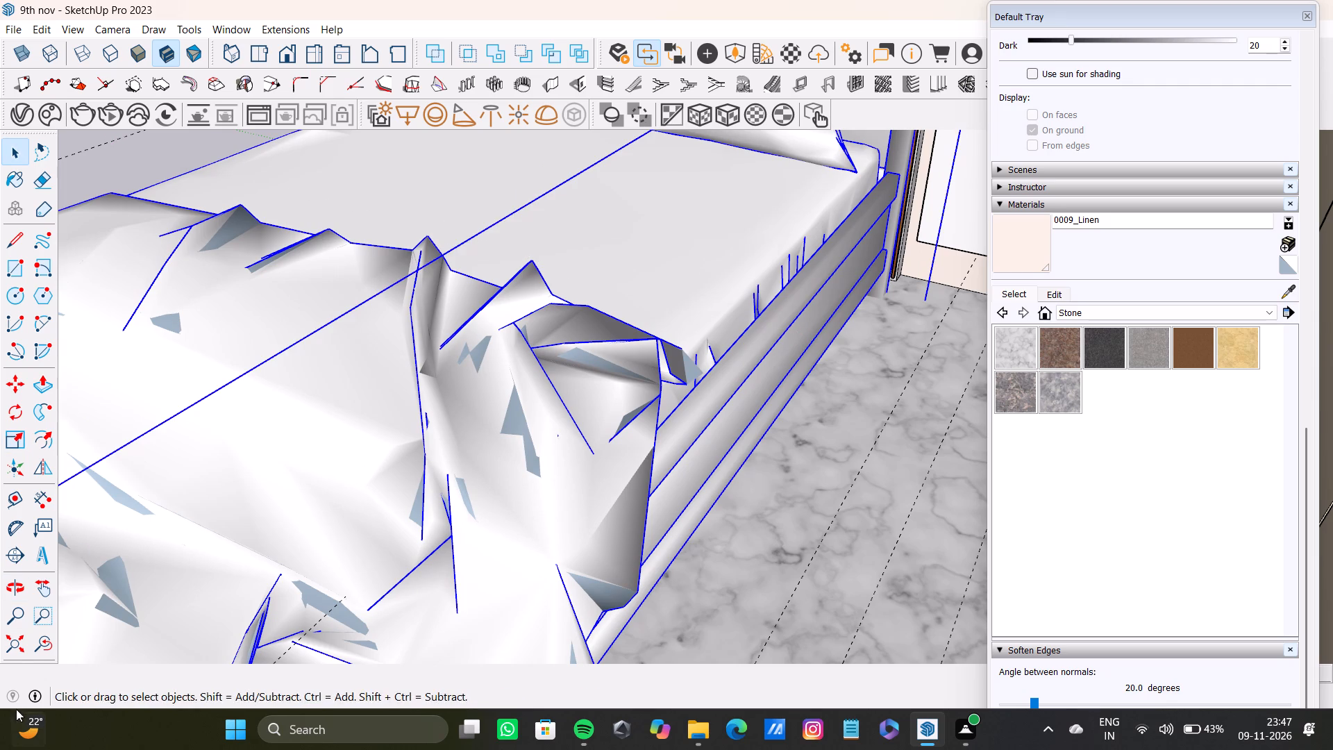
Deselect the bed and examine its size and placement in the bedroom from the open front side.
click(17, 660)
click(31, 642)
click(9, 656)
middle_drag(62, 617, 479, 611)
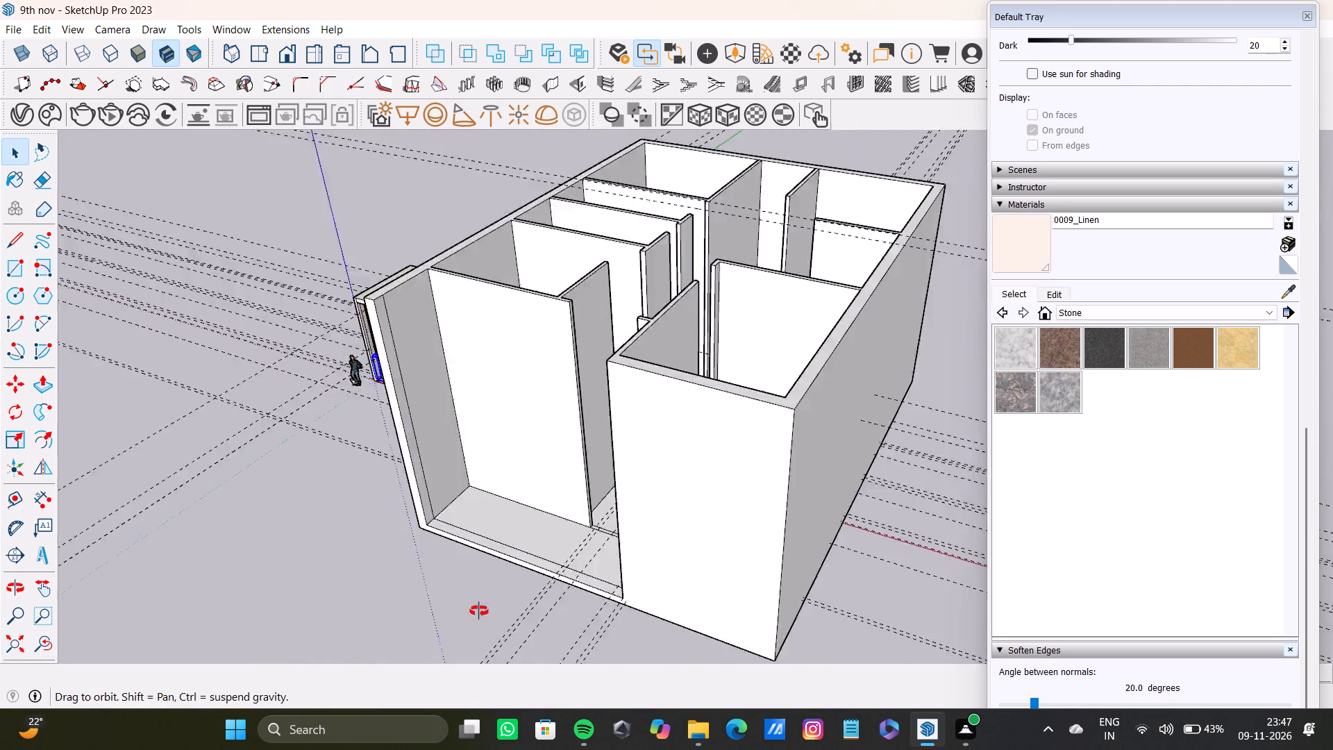
middle_drag(479, 611, 518, 593)
scroll(467, 372, up, 6)
shift+middle_drag(144, 536, 262, 354)
scroll(536, 537, up, 4)
click(640, 382)
key(space)
scroll(408, 409, up, 6)
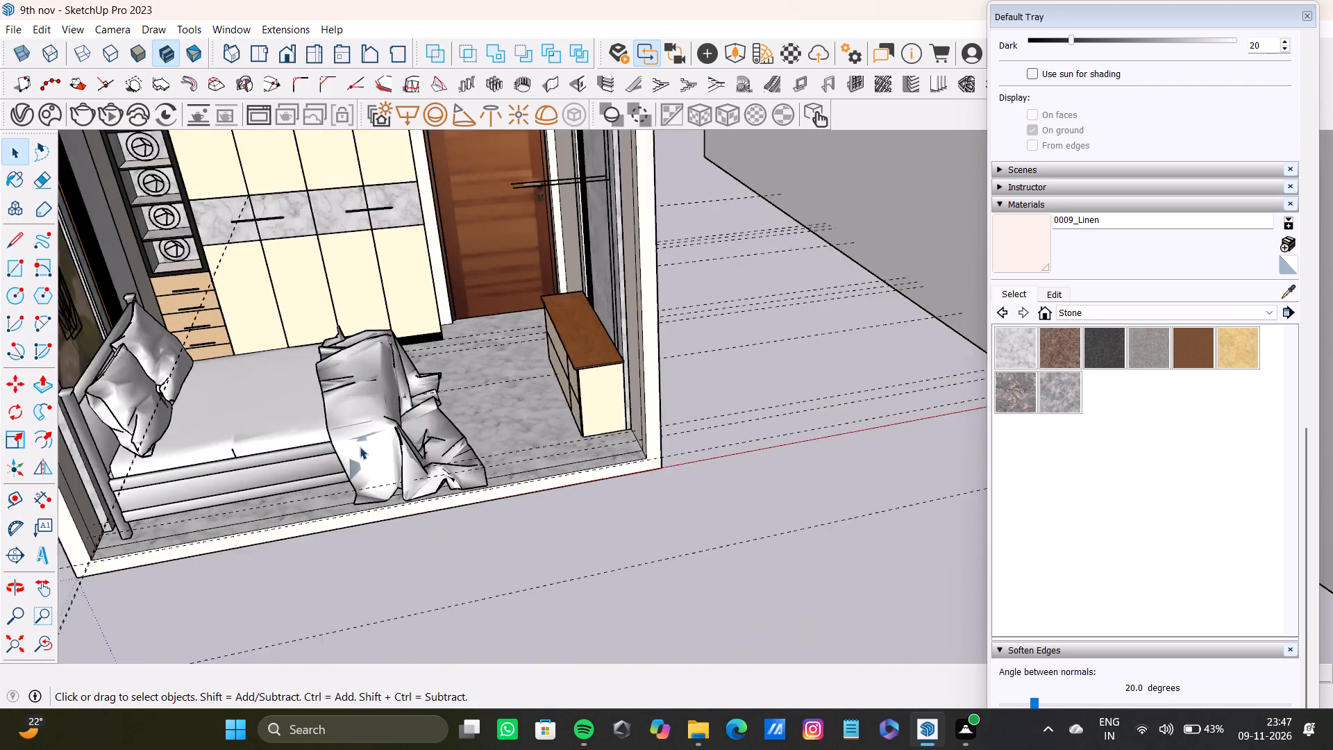
scroll(360, 447, up, 4)
middle_drag(360, 447, 481, 447)
scroll(429, 417, down, 5)
shift+middle_drag(429, 419, 455, 426)
scroll(455, 425, down, 4)
shift+middle_drag(454, 432, 574, 435)
shift+scroll(572, 431, up, 2)
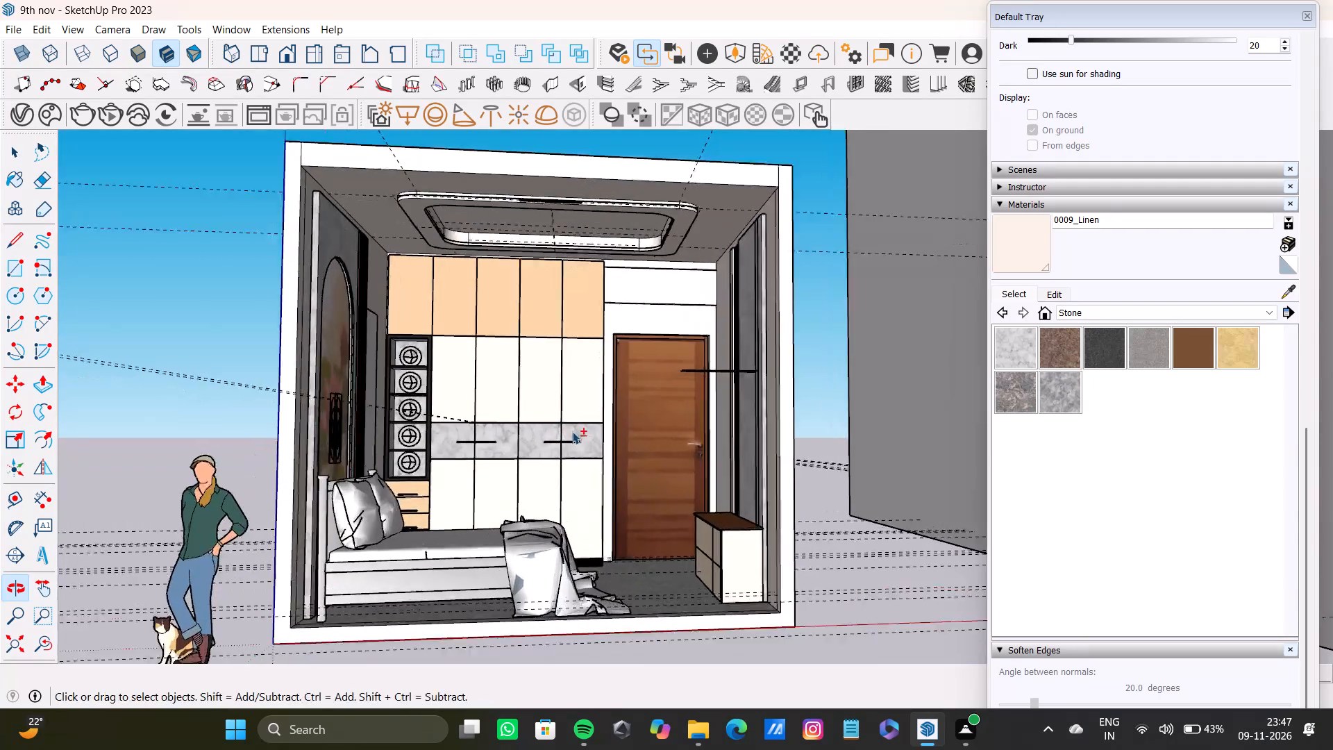
shift+scroll(572, 431, up, 1)
shift+middle_drag(572, 431, 601, 421)
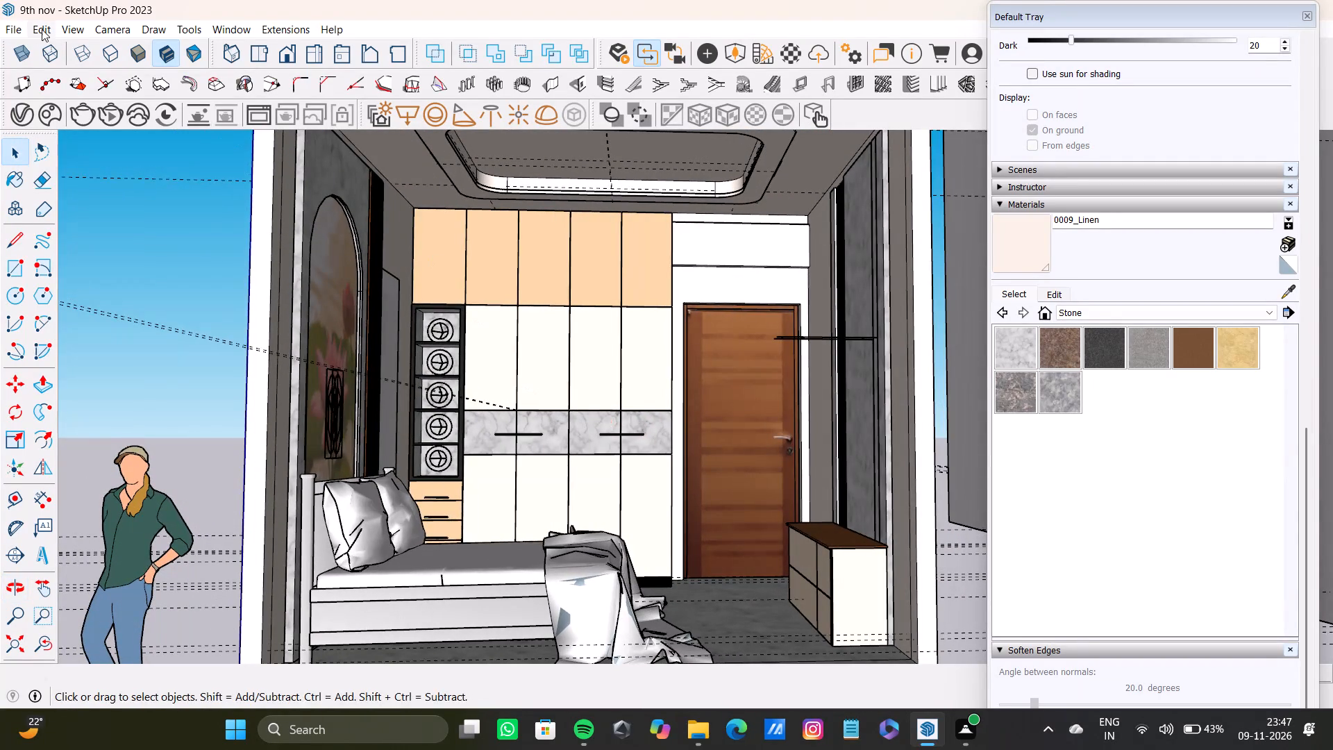
Delete all construction guides from the model.
click(42, 29)
click(146, 166)
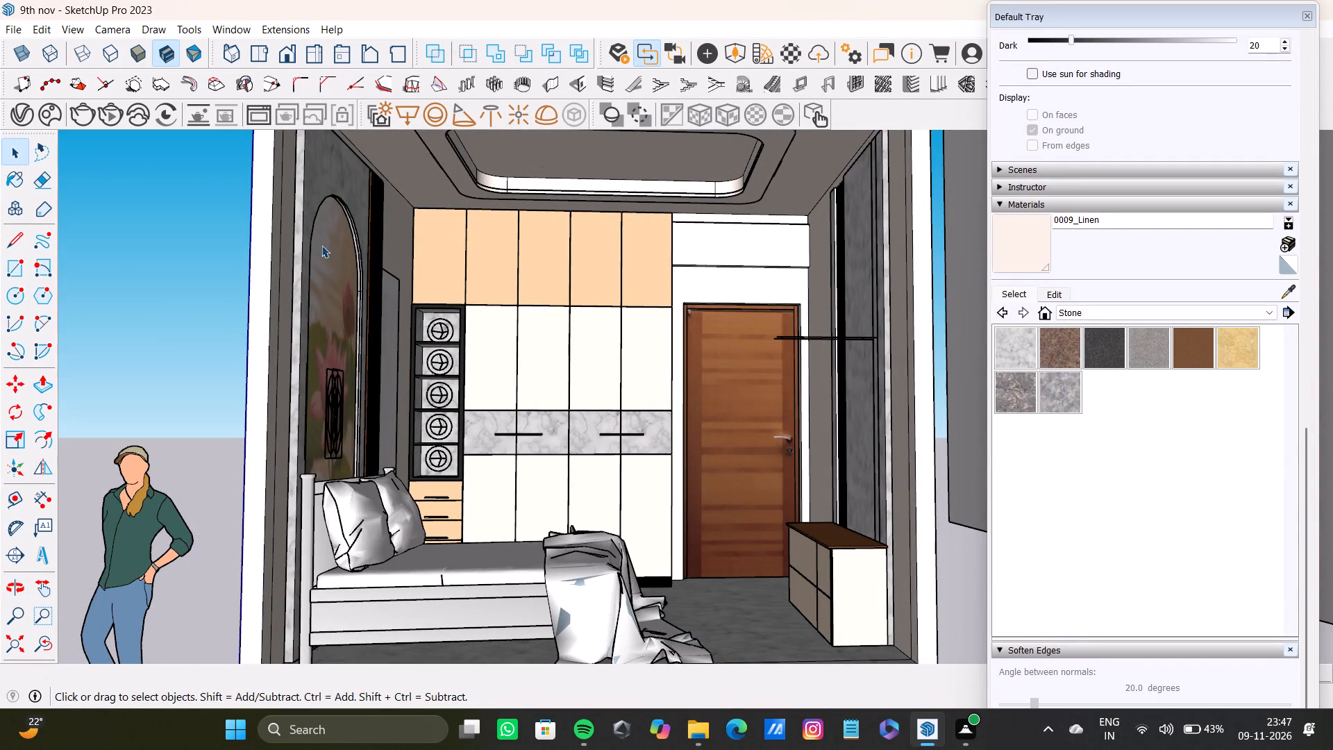
Set the intensity of both Spot Light and Spot Light#1 to 100000 in the V-Ray Asset Editor.
scroll(445, 361, down, 3)
shift+middle_drag(478, 392, 471, 399)
click(17, 116)
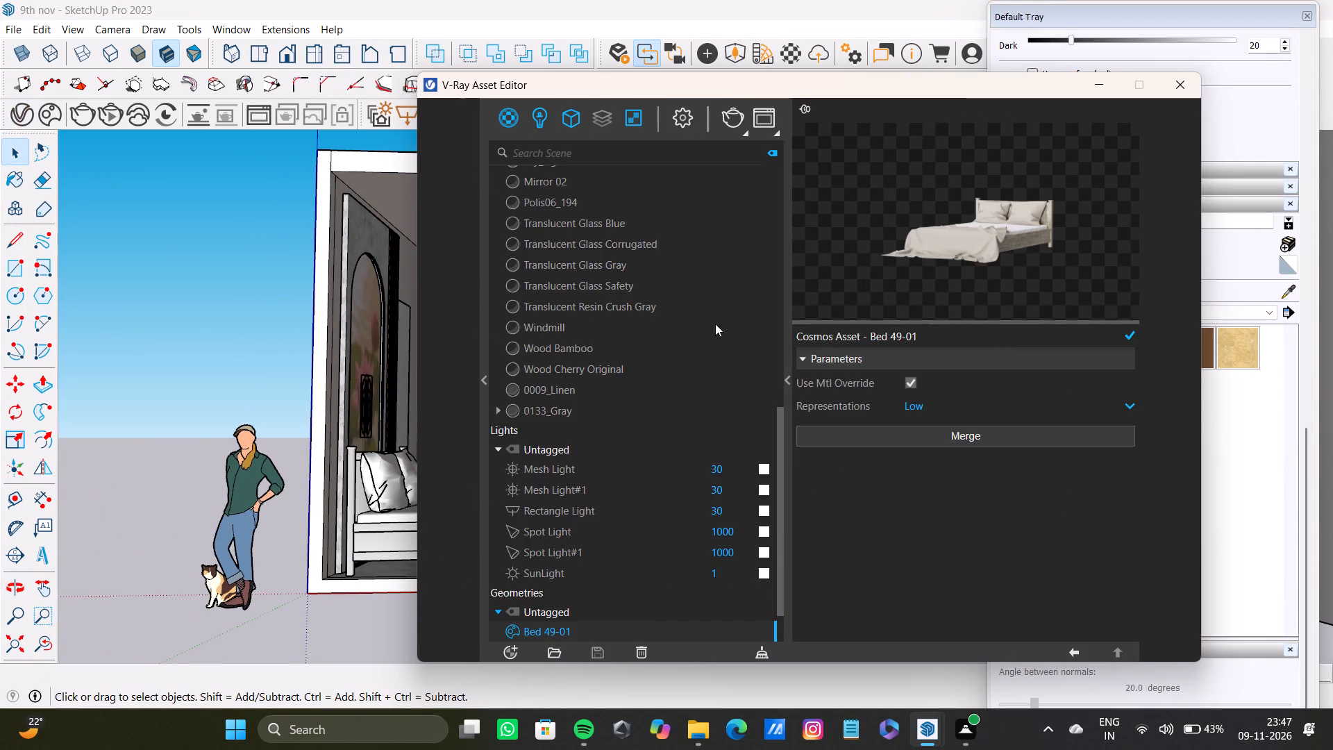
click(540, 118)
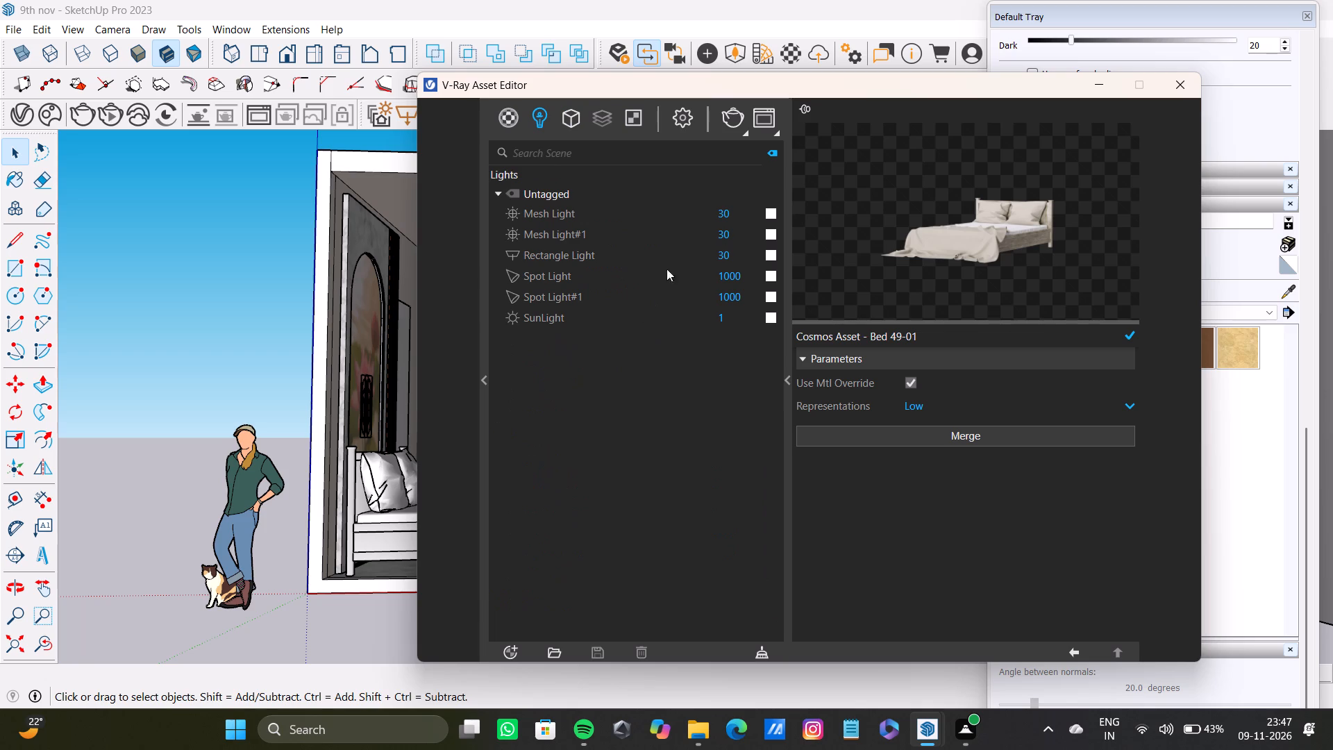
click(750, 278)
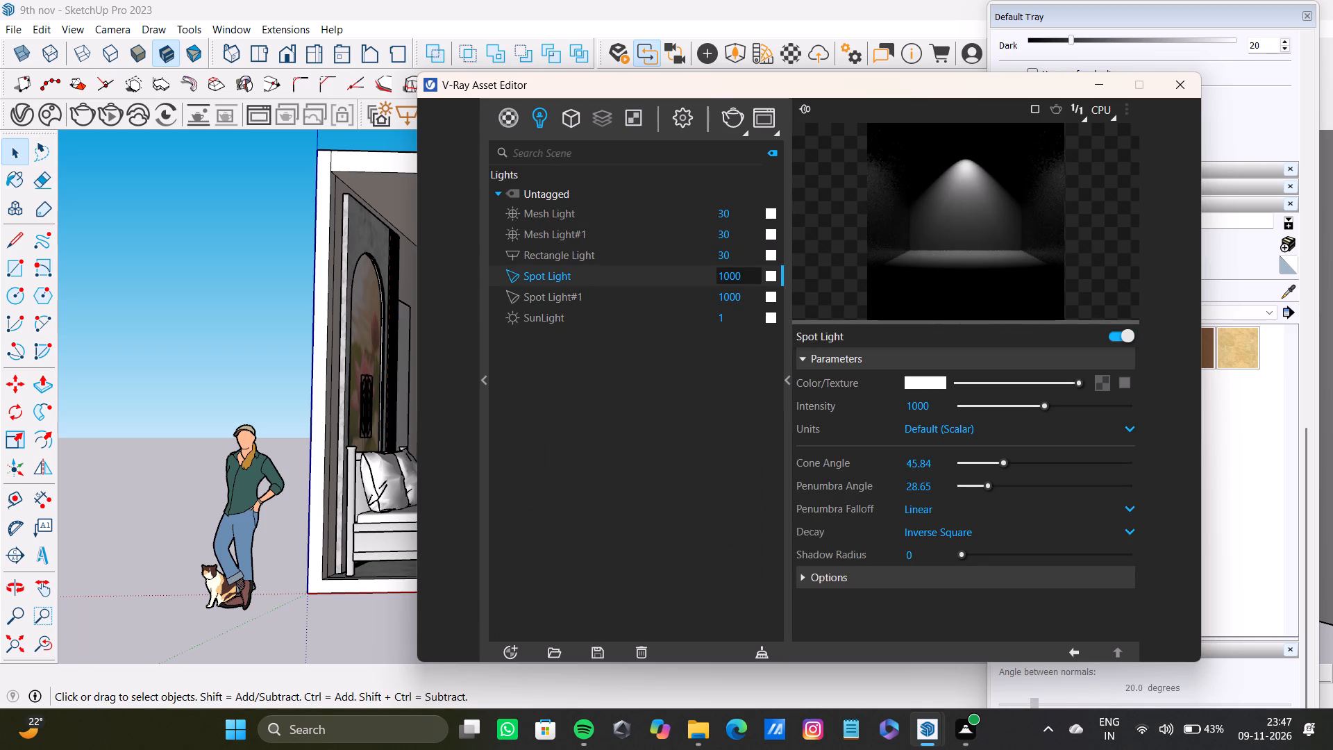
key(0)
click(751, 276)
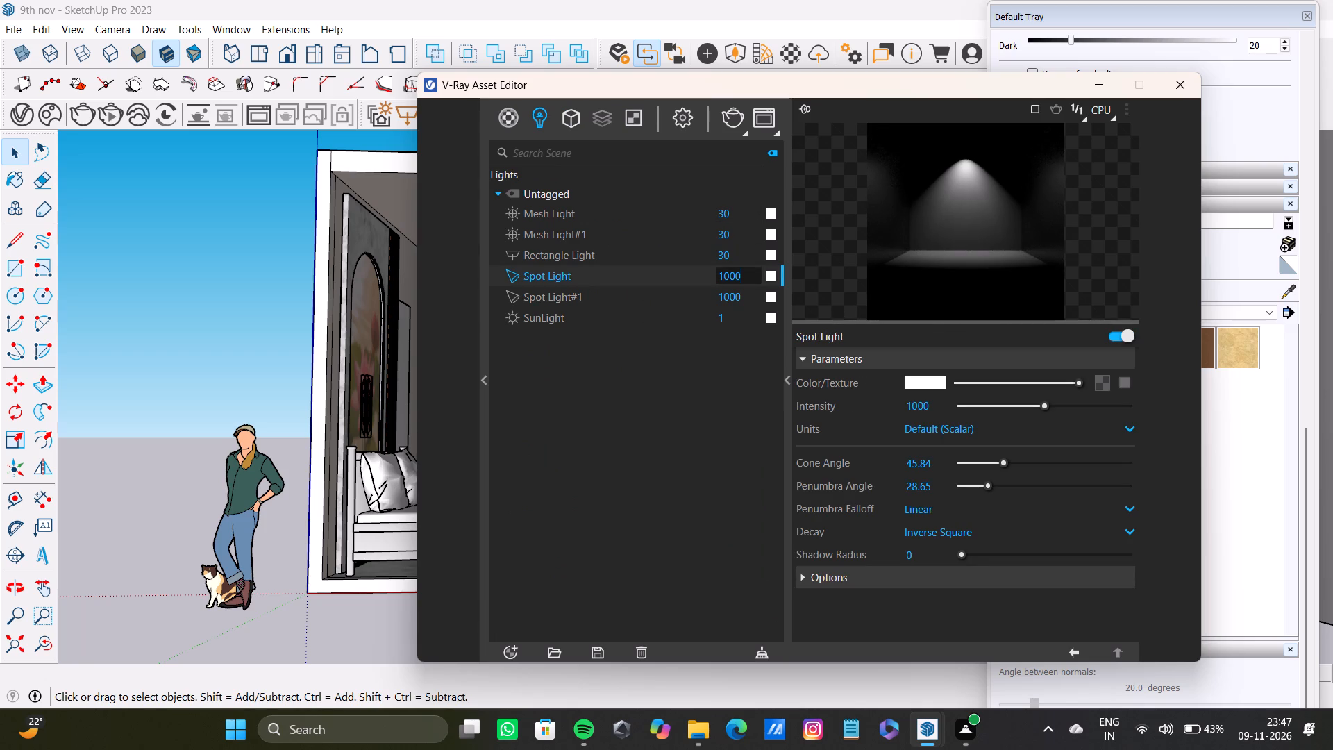
key(0)
key(0)
click(759, 296)
text(00)
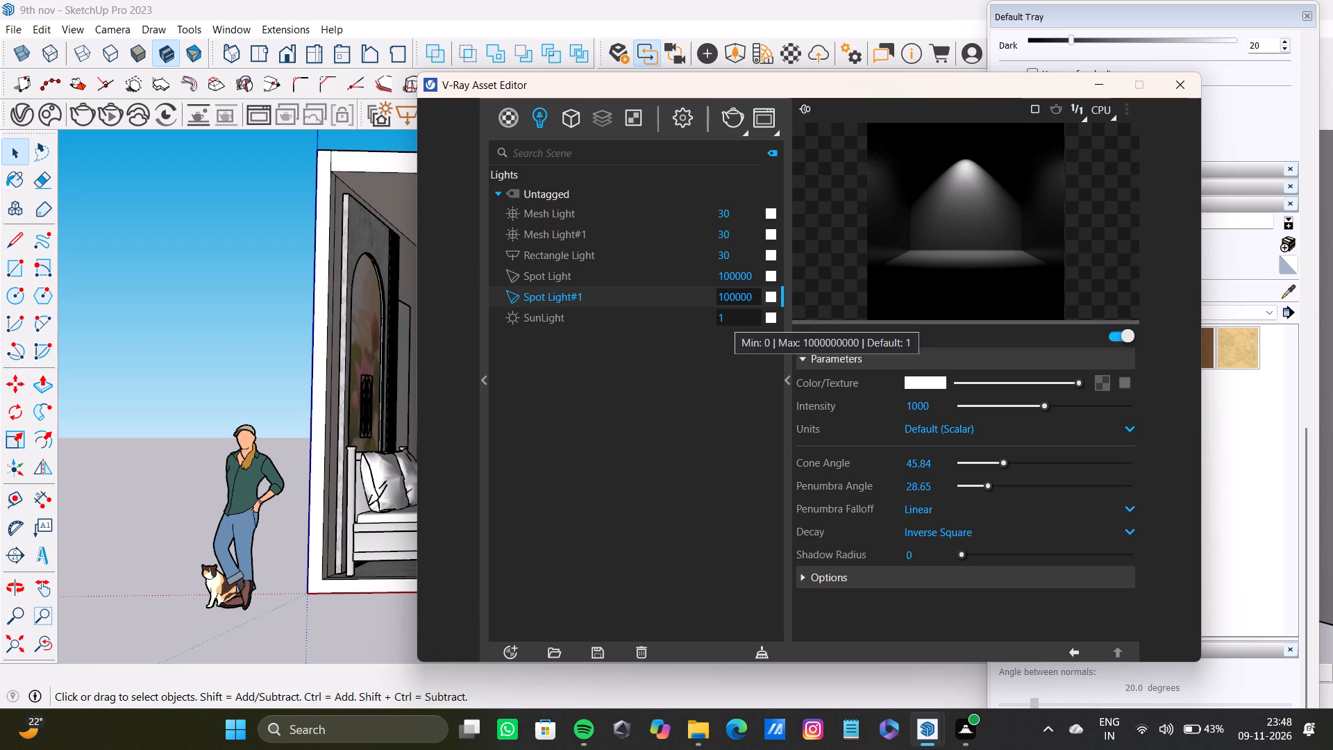
Close the V-Ray Asset Editor and the Default Tray to clear the modelling view.
click(1176, 83)
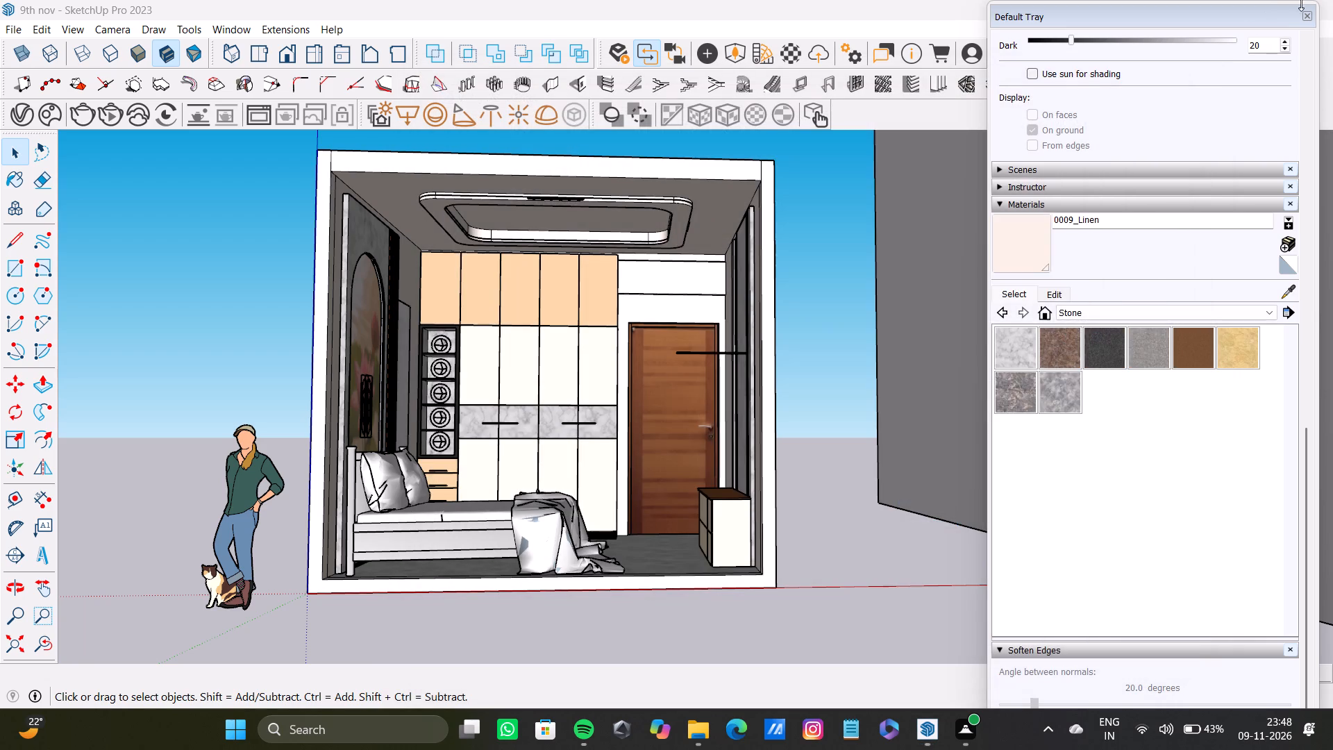
click(1311, 17)
Examine the bedroom interior from the open front, from the bed and wardrobe around to the marble TV wall.
scroll(522, 488, down, 3)
middle_drag(525, 487, 576, 492)
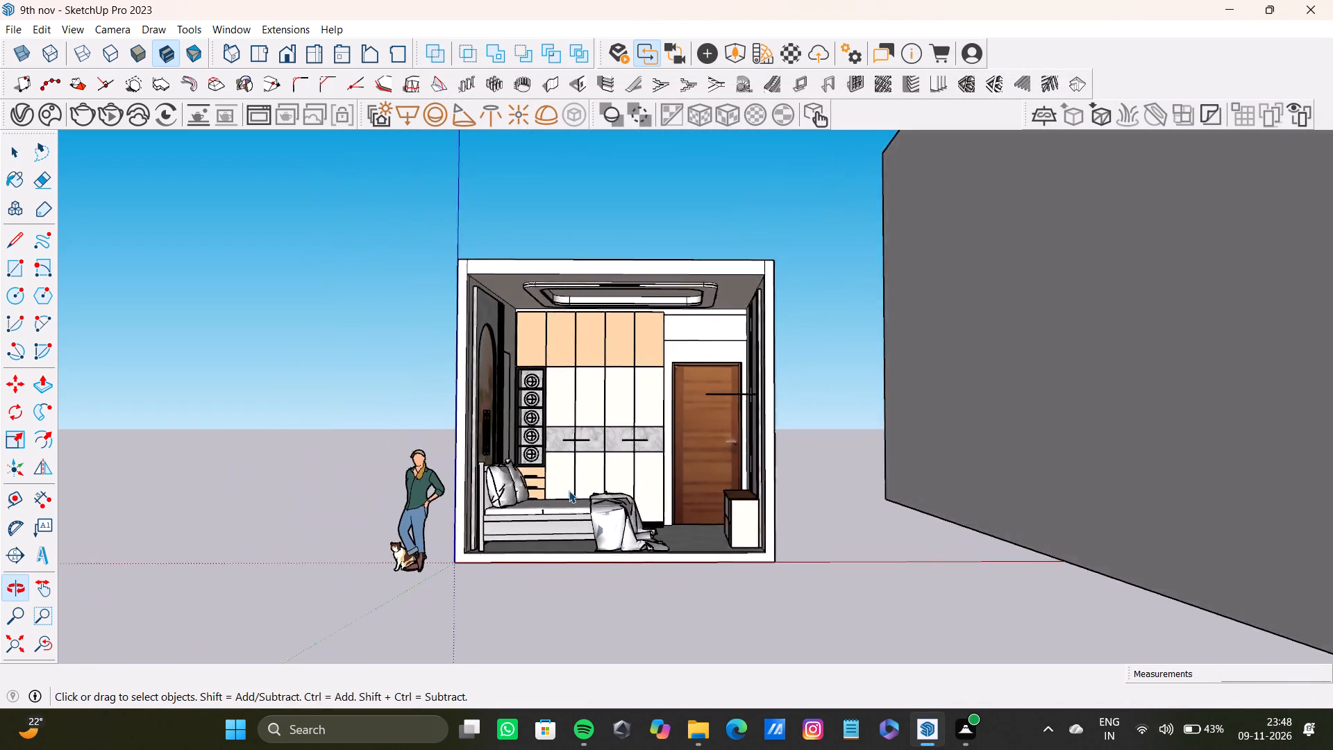
scroll(569, 490, up, 6)
shift+middle_drag(567, 490, 486, 556)
scroll(503, 524, down, 3)
shift+middle_drag(503, 524, 442, 503)
scroll(437, 478, up, 3)
shift+middle_drag(503, 478, 578, 520)
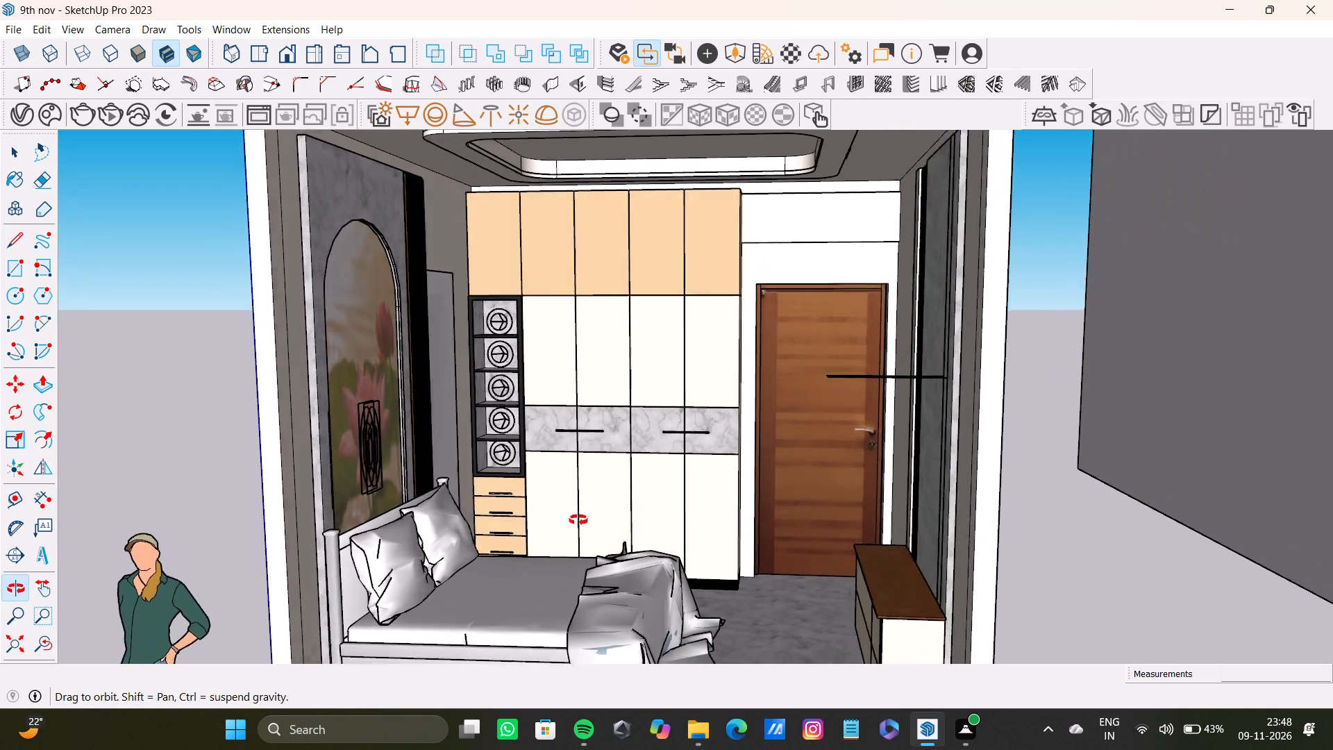
shift+middle_drag(578, 520, 607, 528)
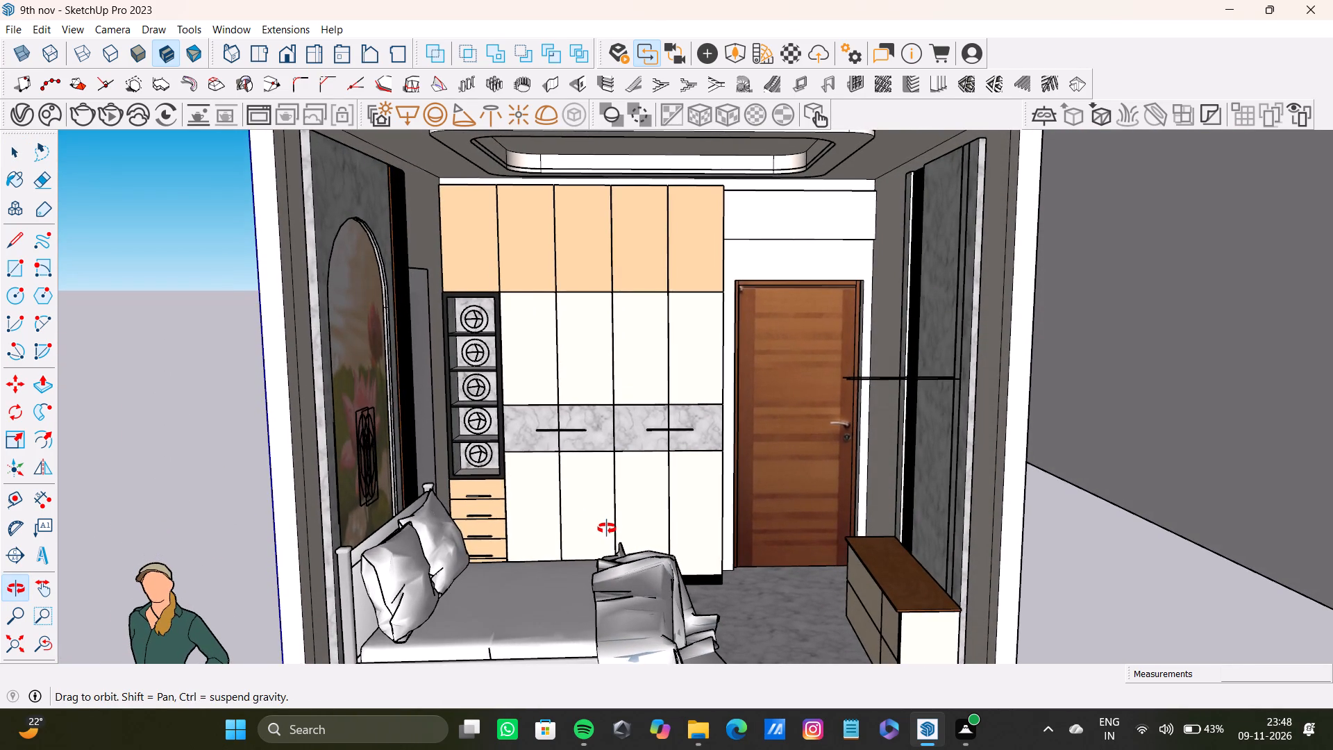
shift+middle_drag(607, 528, 750, 498)
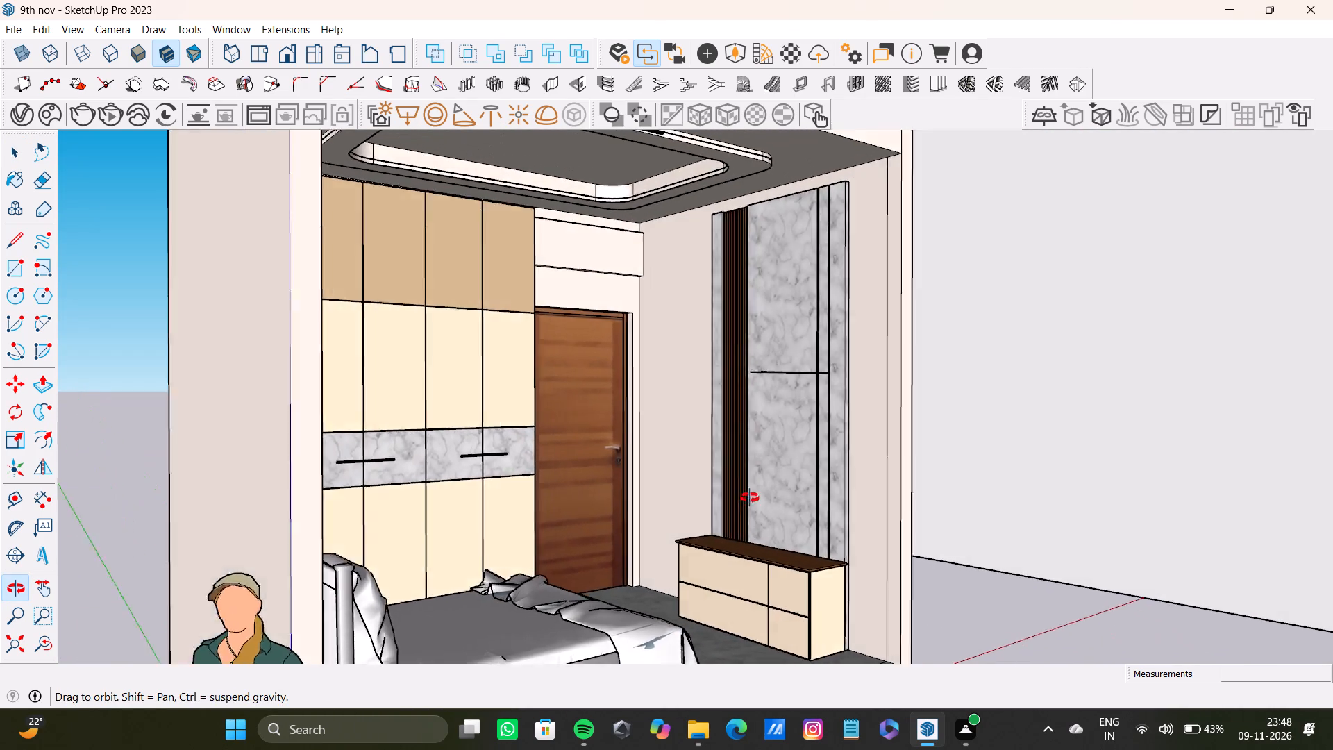
shift+middle_drag(750, 498, 776, 516)
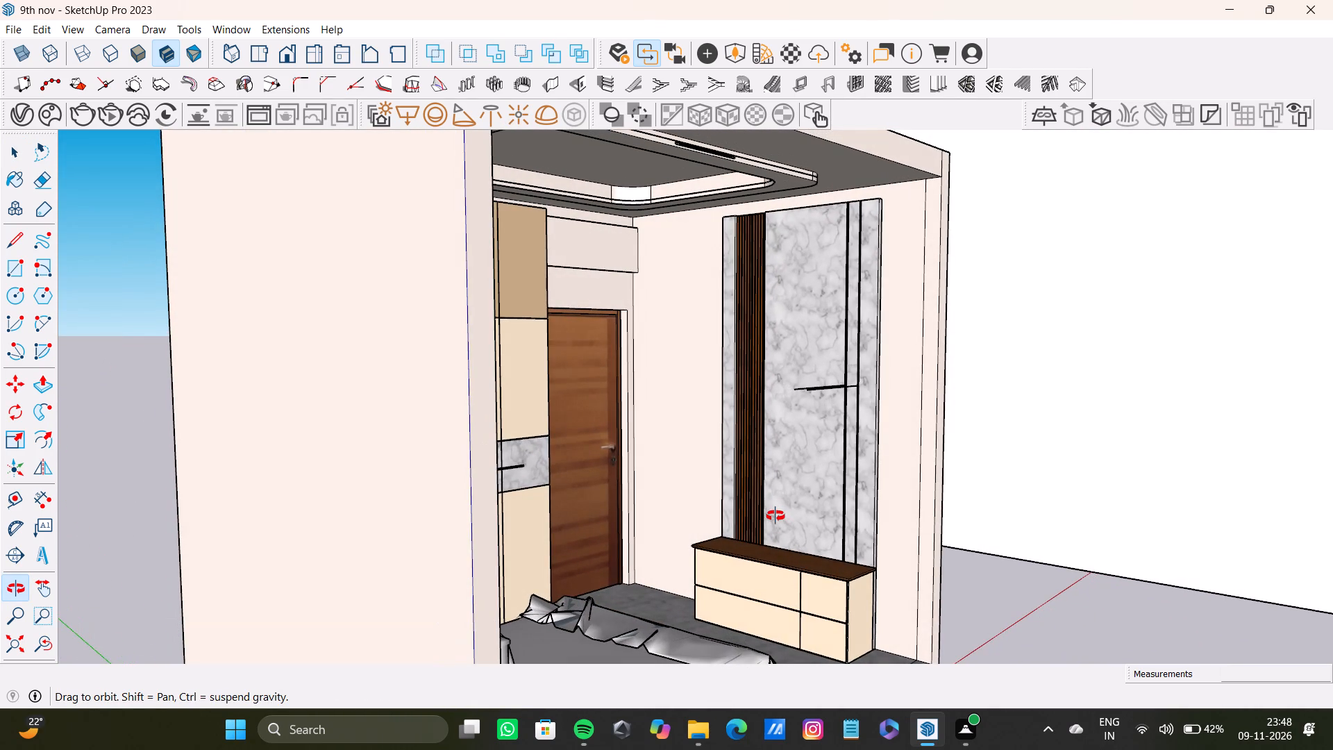
shift+middle_drag(776, 516, 746, 533)
Import the flat-screen TV model from the Downloads folder and place it on the ground outside the bedroom.
click(6, 29)
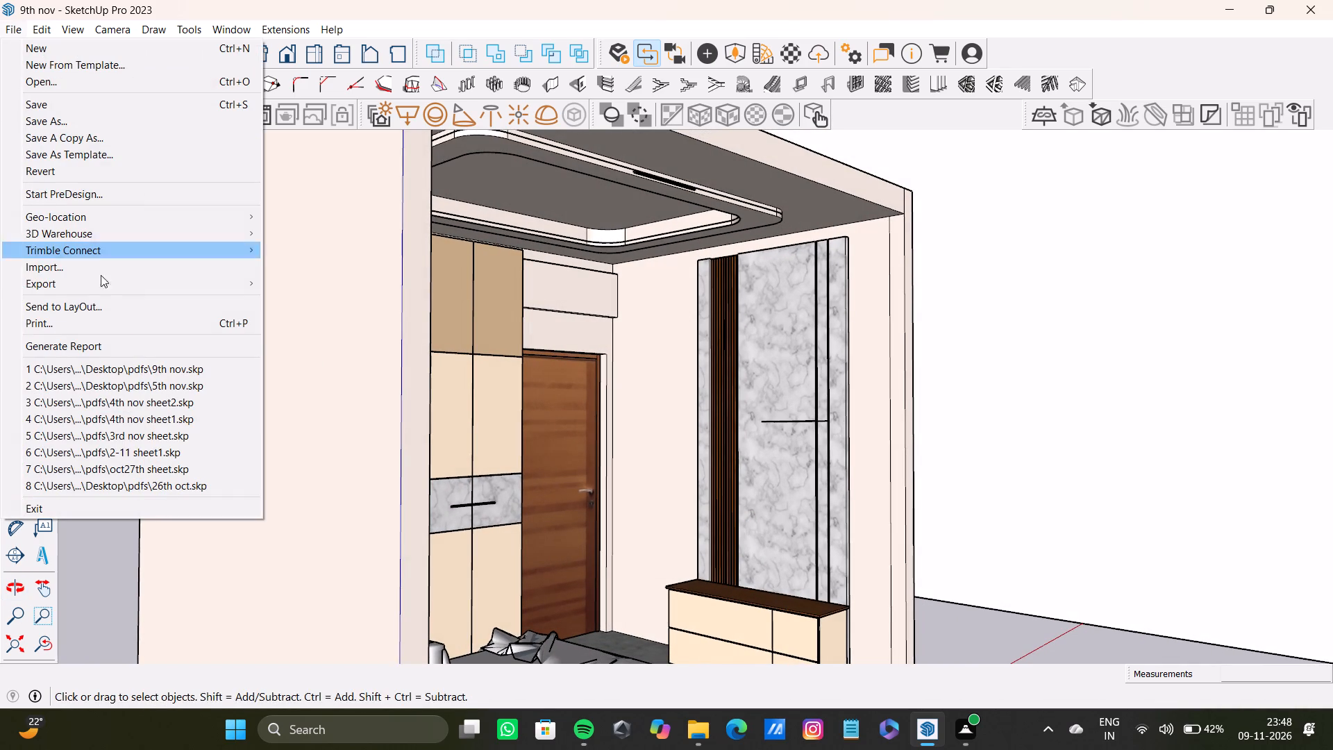
click(104, 272)
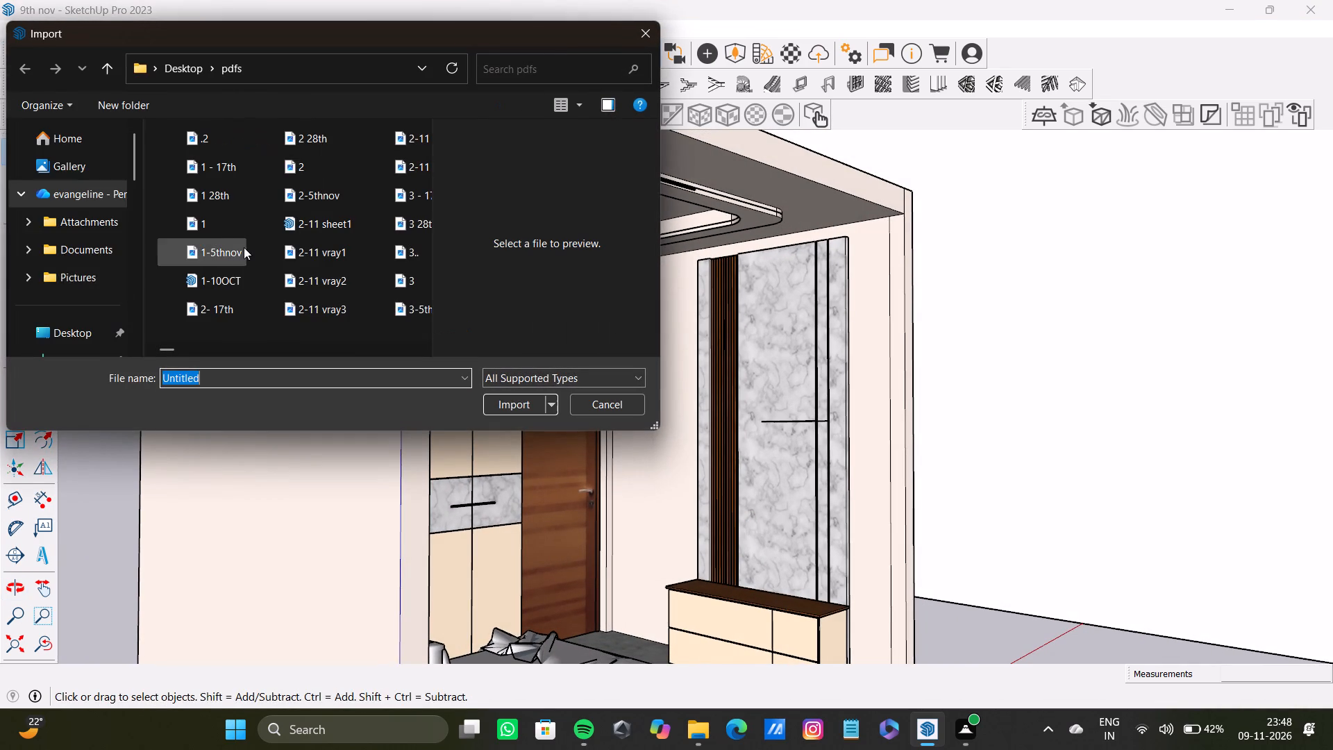
scroll(72, 262, down, 2)
click(98, 181)
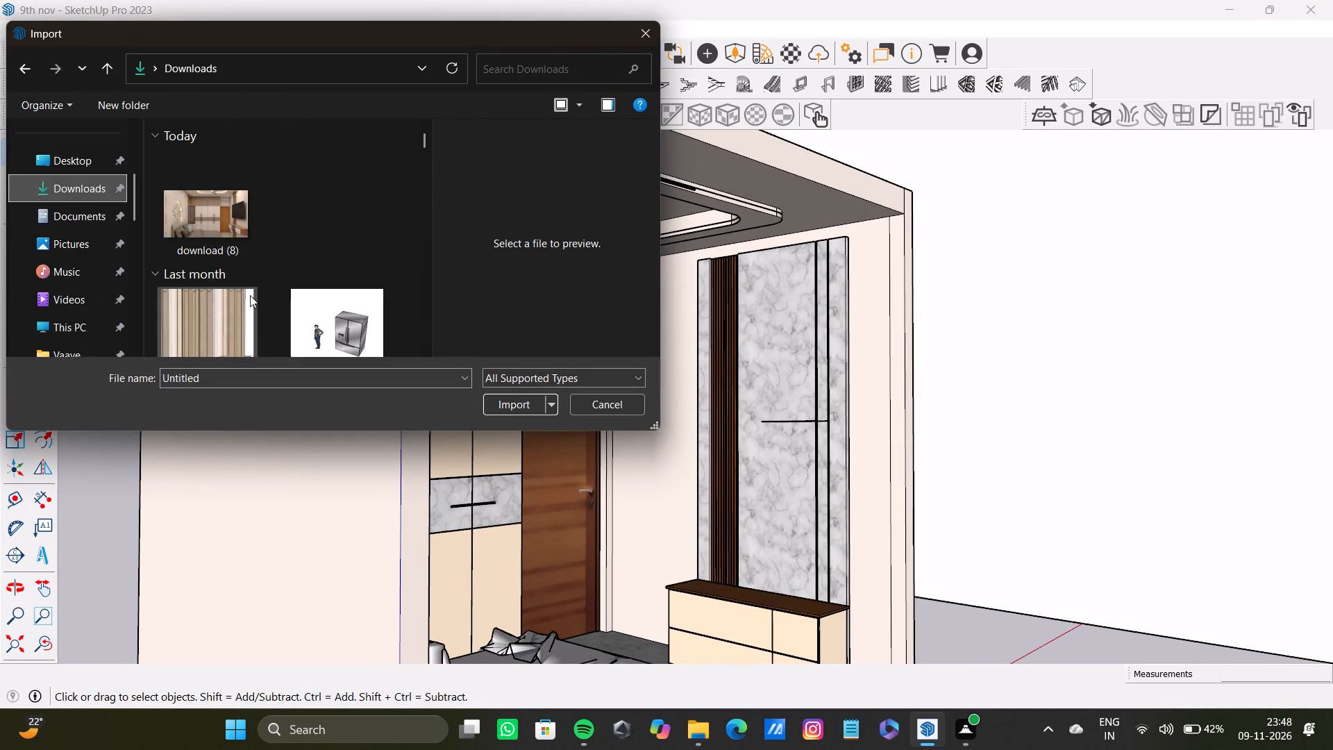
scroll(293, 262, down, 8)
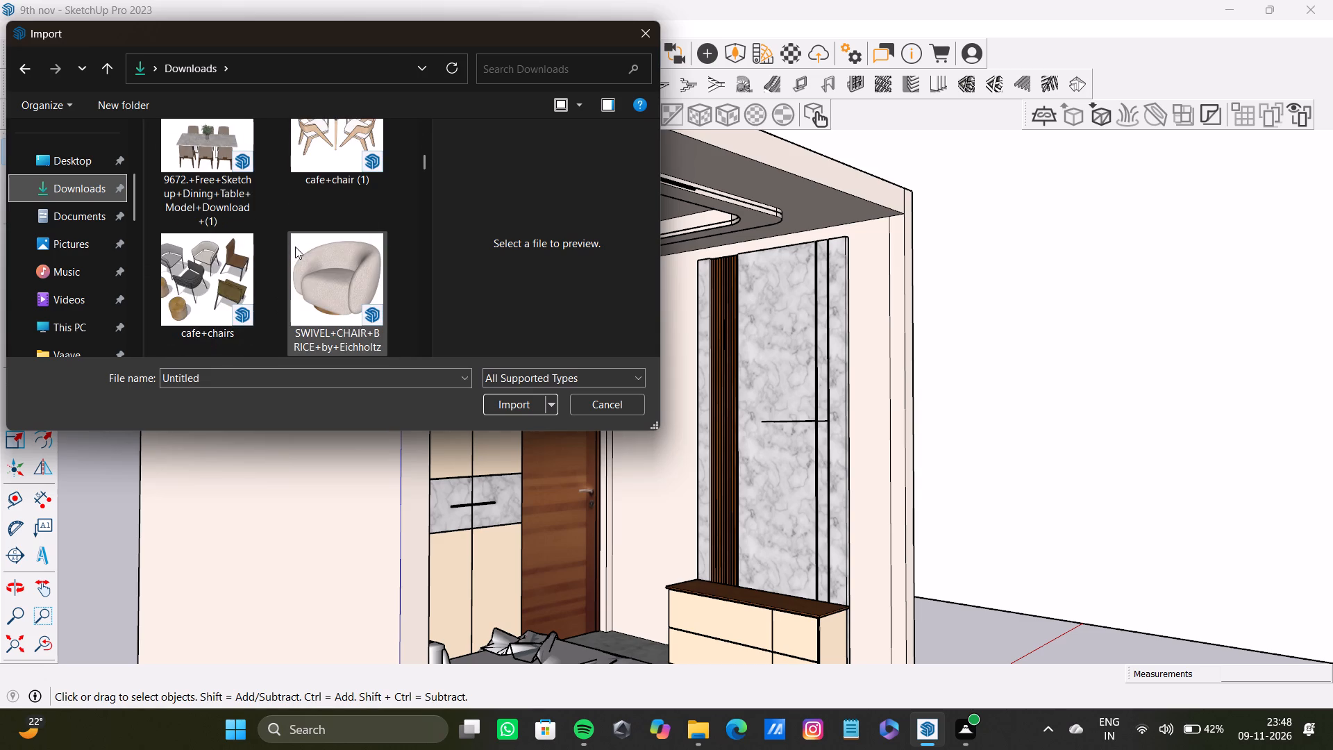
scroll(295, 247, down, 6)
scroll(295, 247, up, 6)
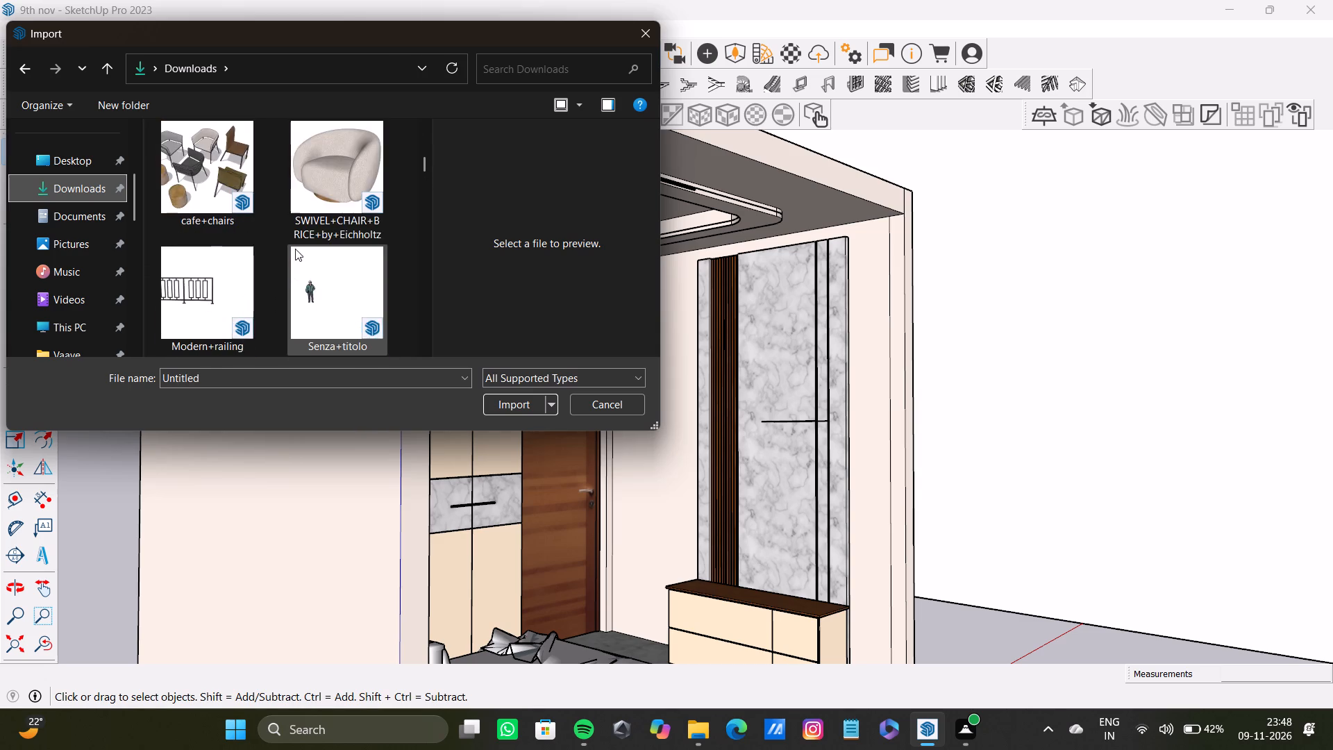
scroll(295, 249, up, 6)
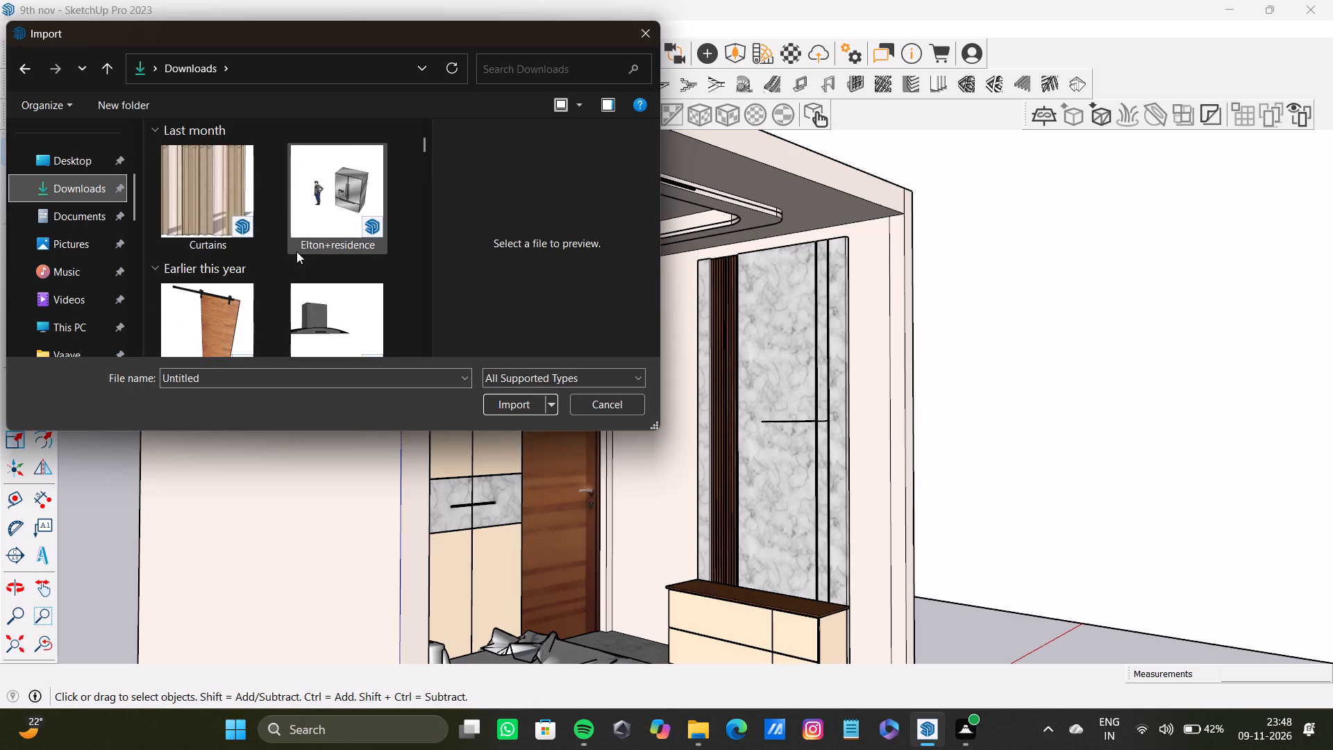
scroll(296, 251, up, 3)
scroll(299, 250, down, 4)
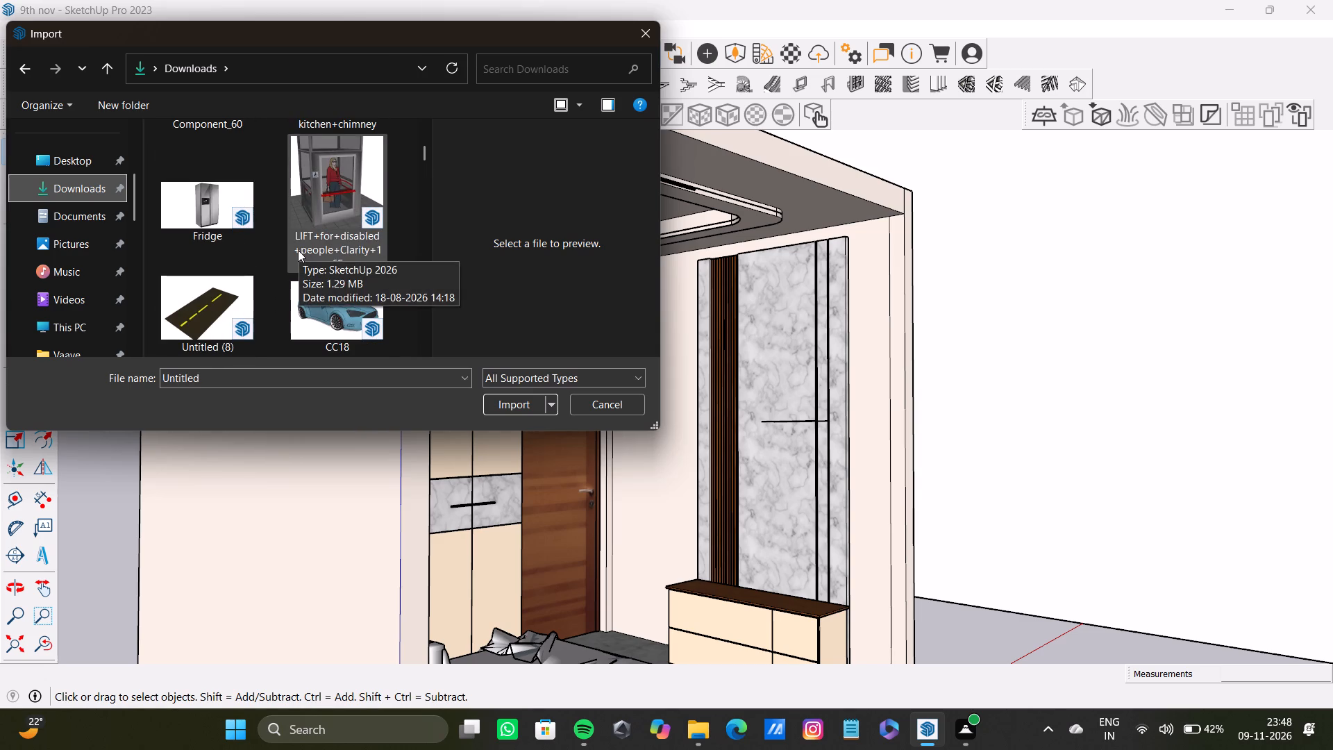
scroll(297, 249, down, 4)
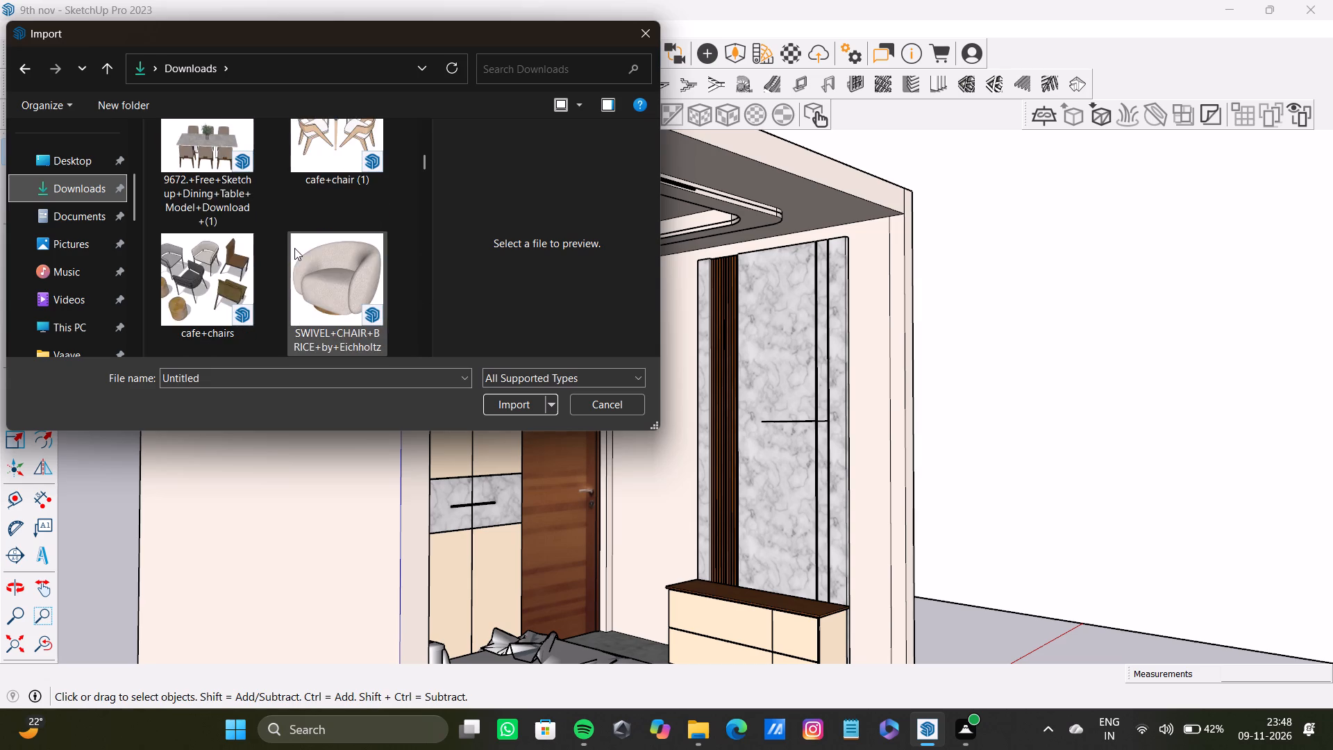
scroll(294, 248, down, 6)
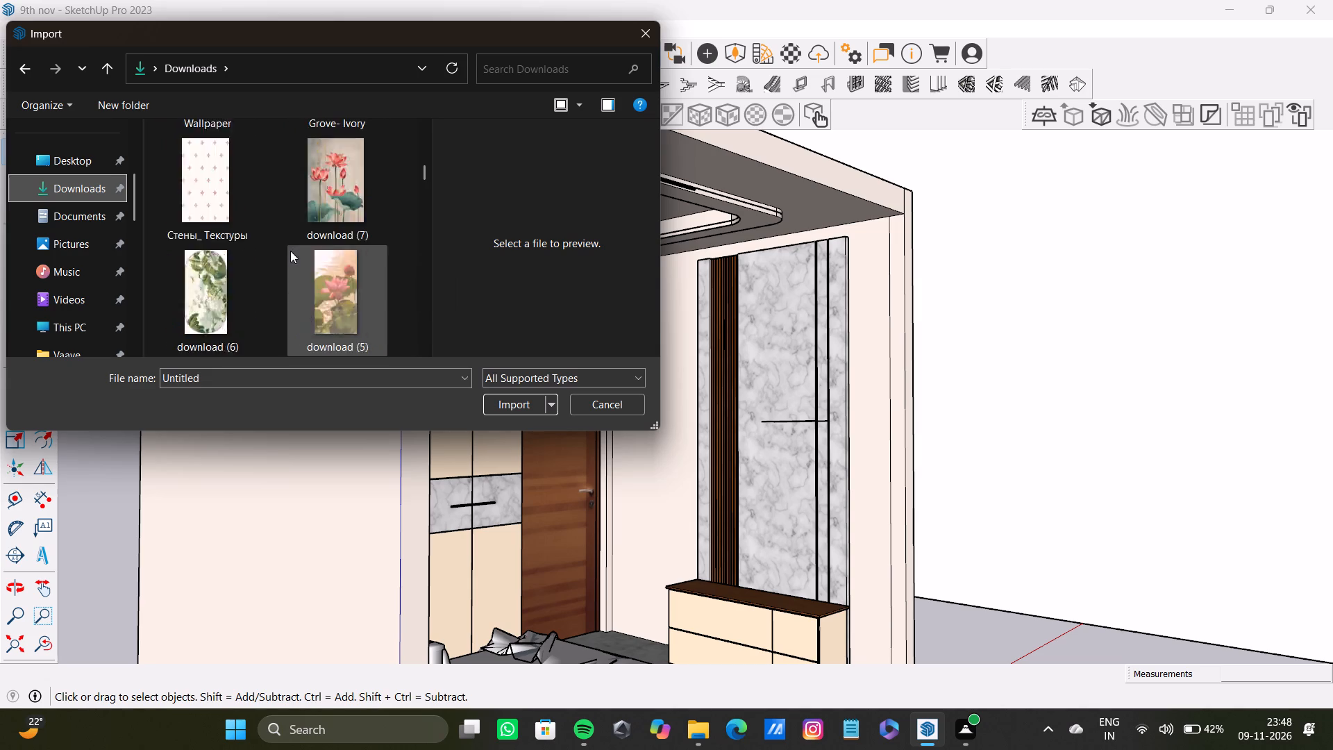
scroll(290, 251, down, 2)
click(330, 209)
click(520, 406)
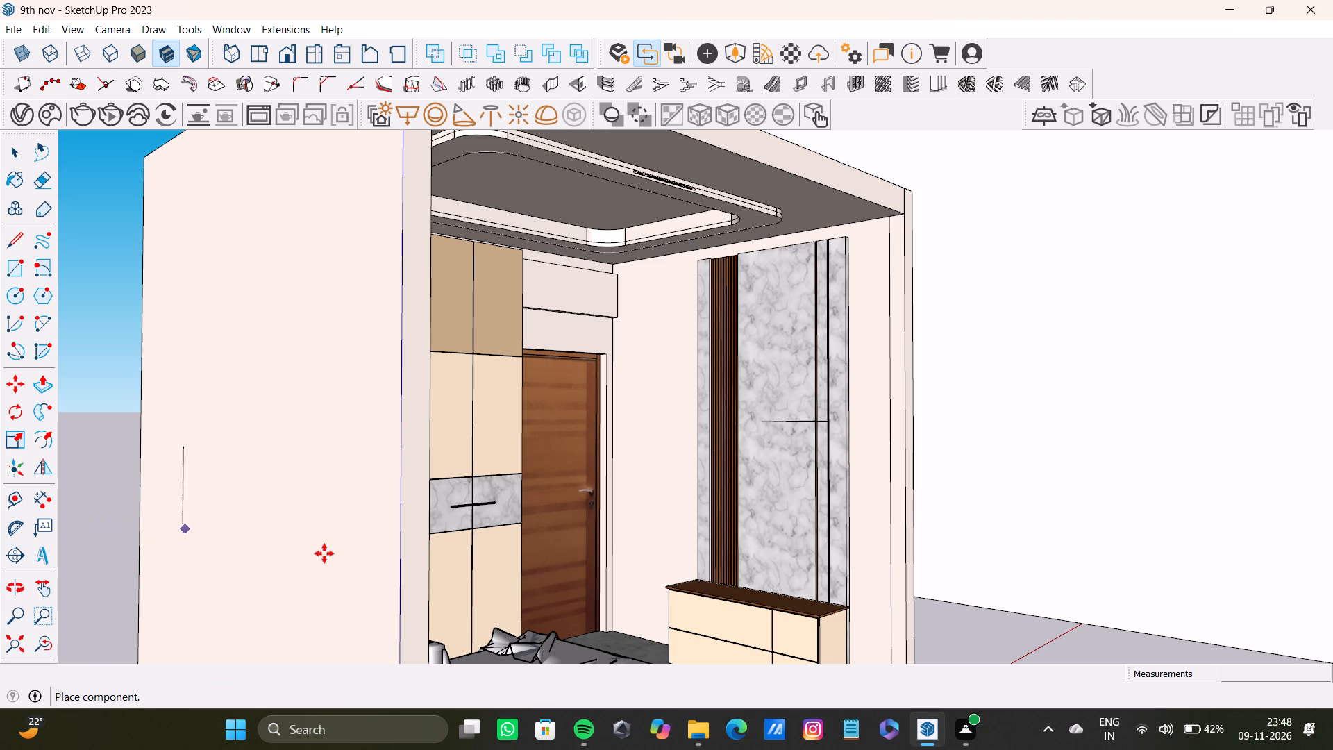
click(962, 644)
key(space)
Thicken the TV by scaling its depth along the green axis by about 22.29.
scroll(946, 637, down, 4)
middle_drag(958, 639, 737, 468)
scroll(753, 460, up, 14)
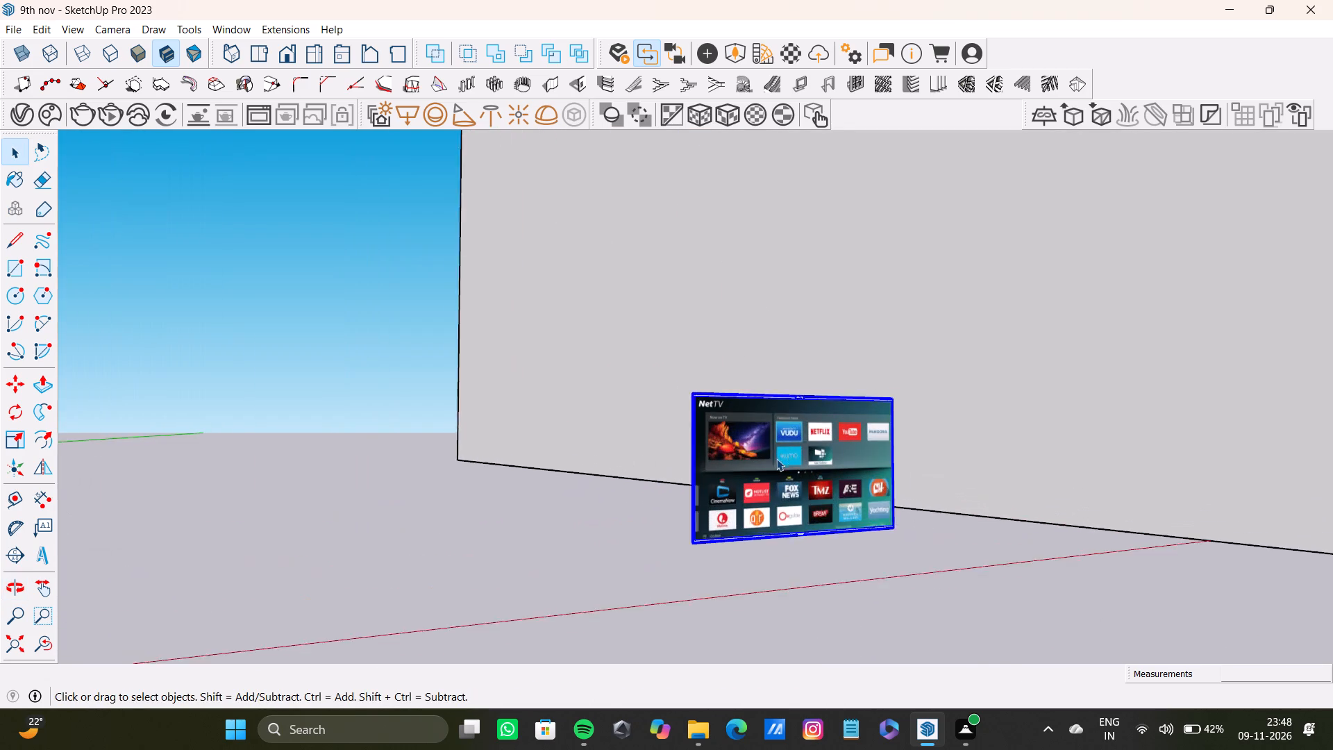
middle_drag(776, 458, 779, 518)
key(s)
drag(807, 517, 828, 531)
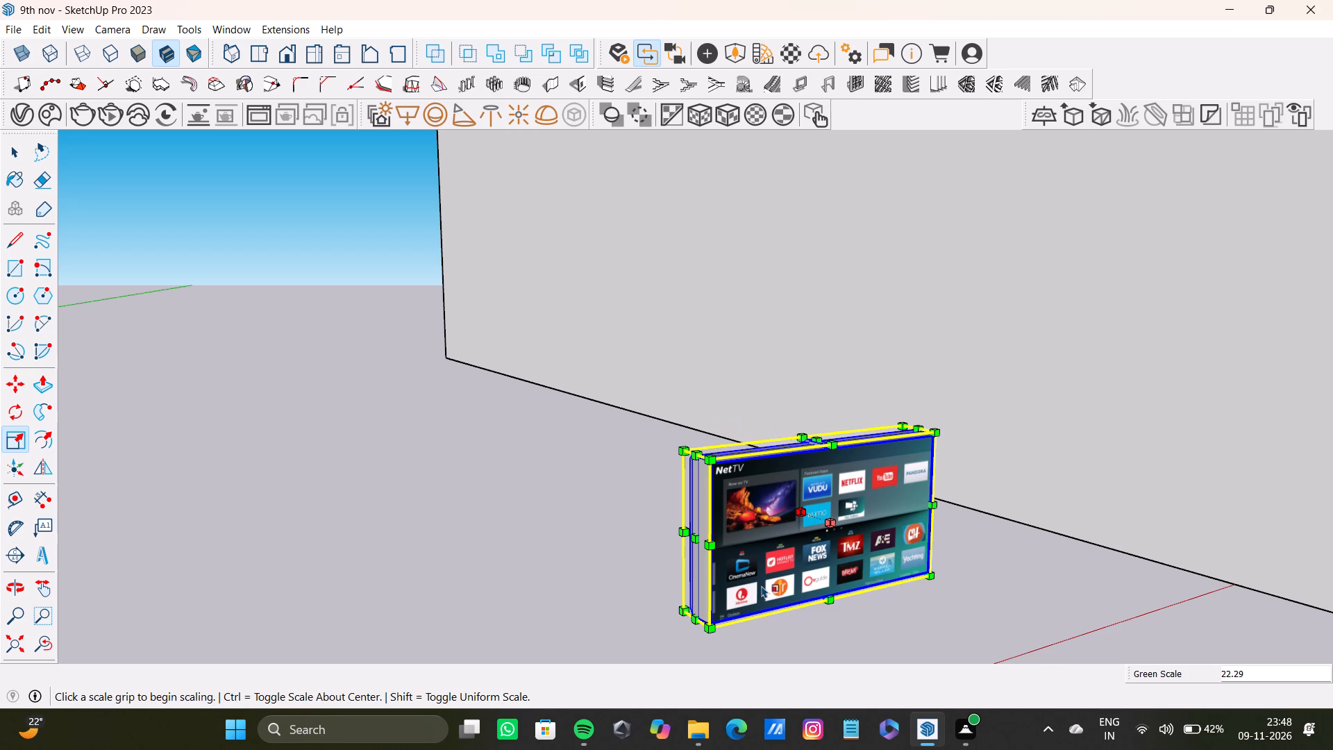
Rotate the TV about the vertical axis from its back corner so it lies parallel to the marble TV wall.
key(q)
middle_drag(733, 454, 674, 613)
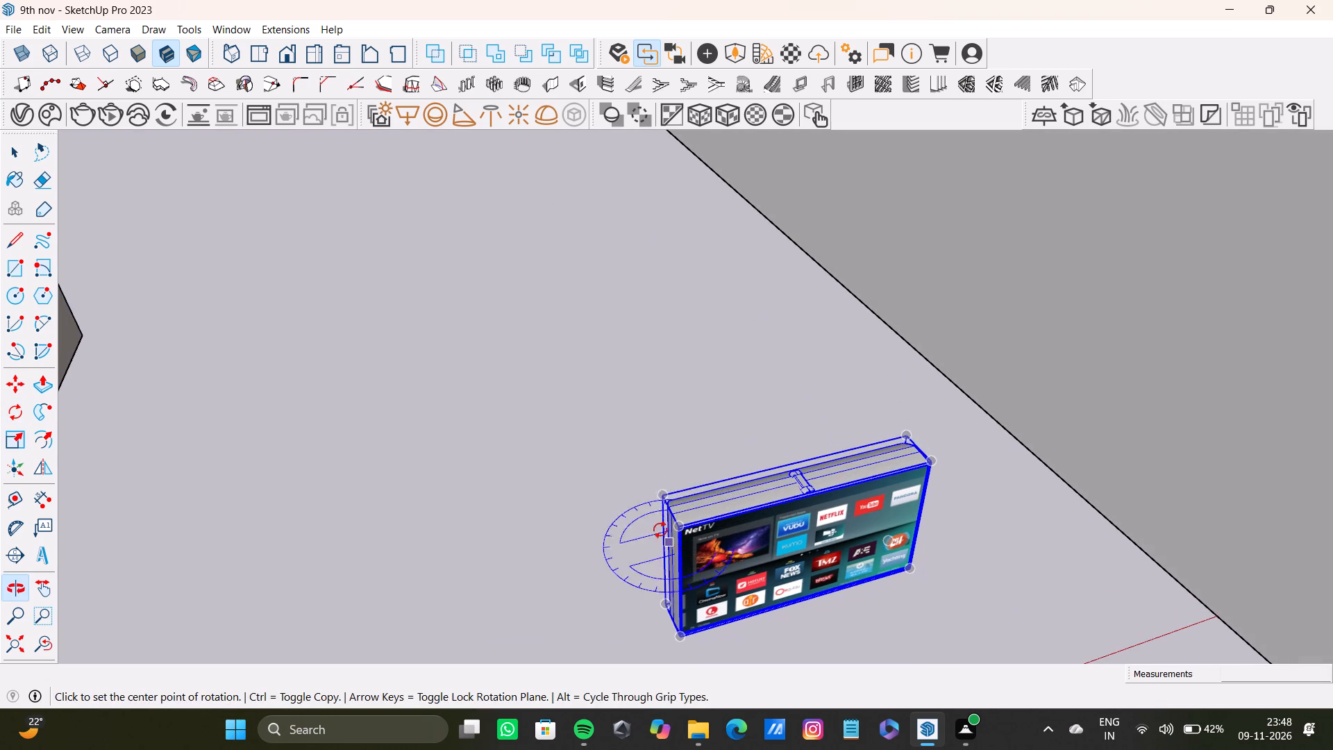
key(Up)
click(664, 494)
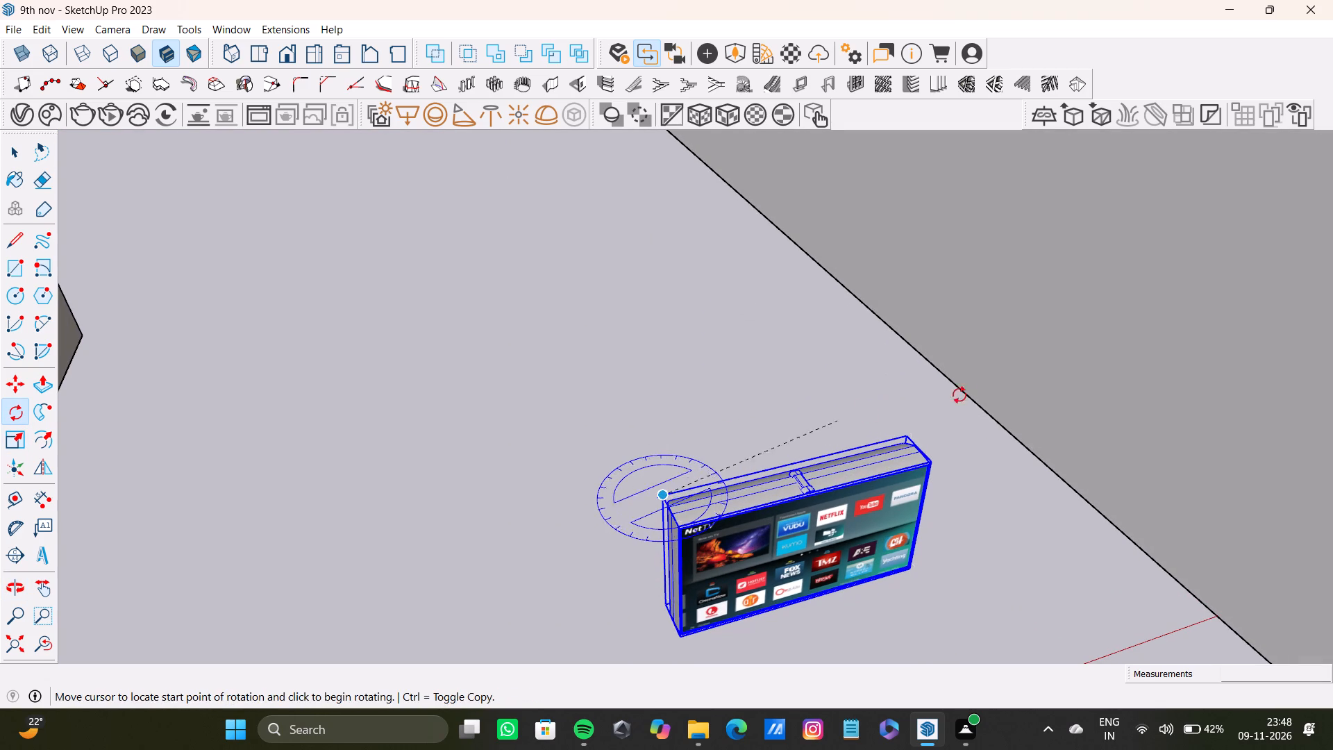
click(907, 437)
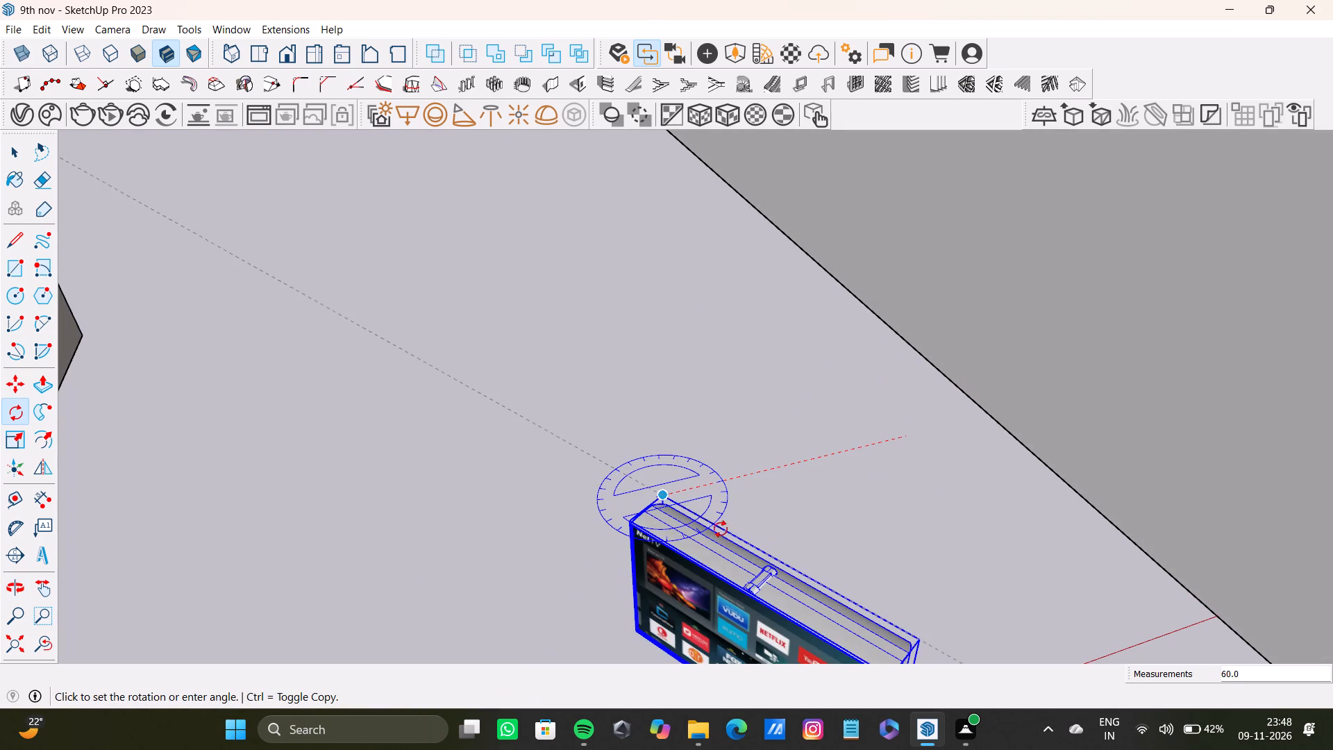
click(693, 538)
key(space)
Move the TV by its lower back corner onto the marble wall panel above the drawer cabinet.
scroll(693, 540, down, 4)
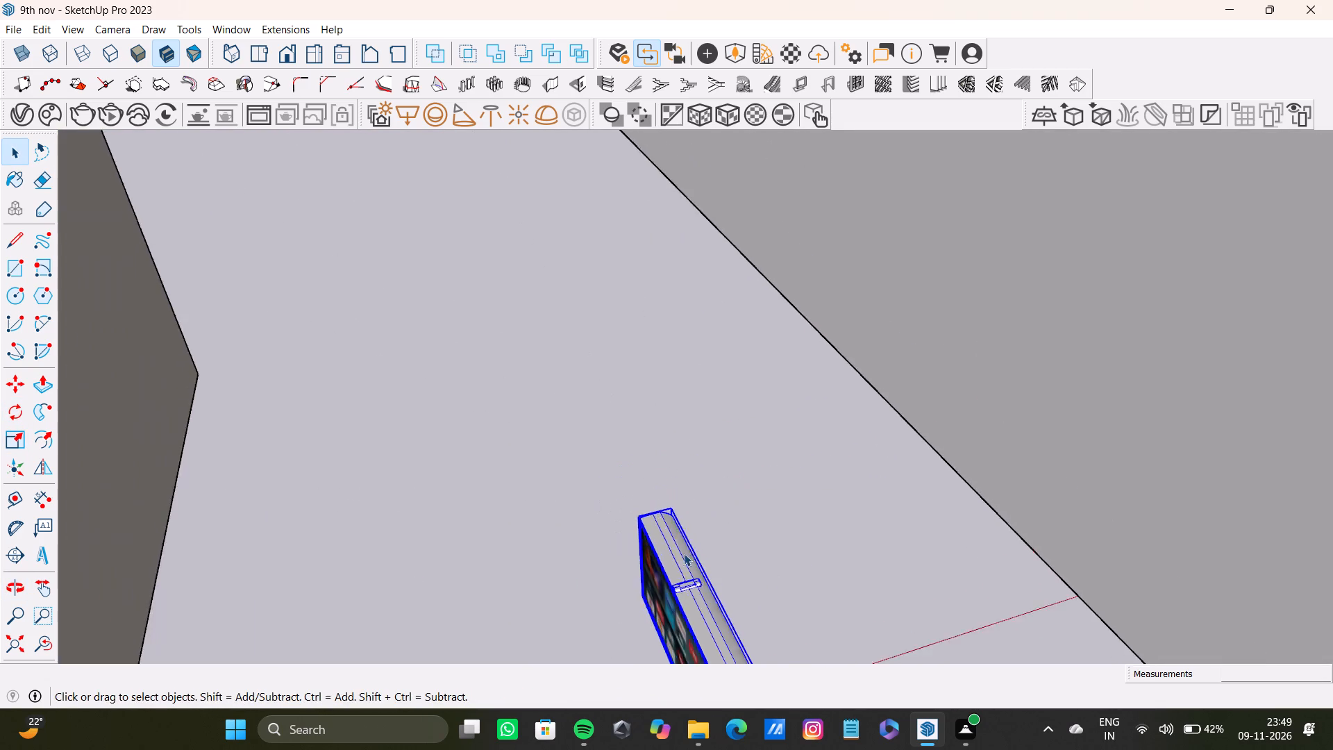
scroll(684, 553, down, 9)
shift+middle_drag(680, 572, 717, 390)
scroll(776, 481, up, 4)
key(m)
scroll(730, 497, up, 5)
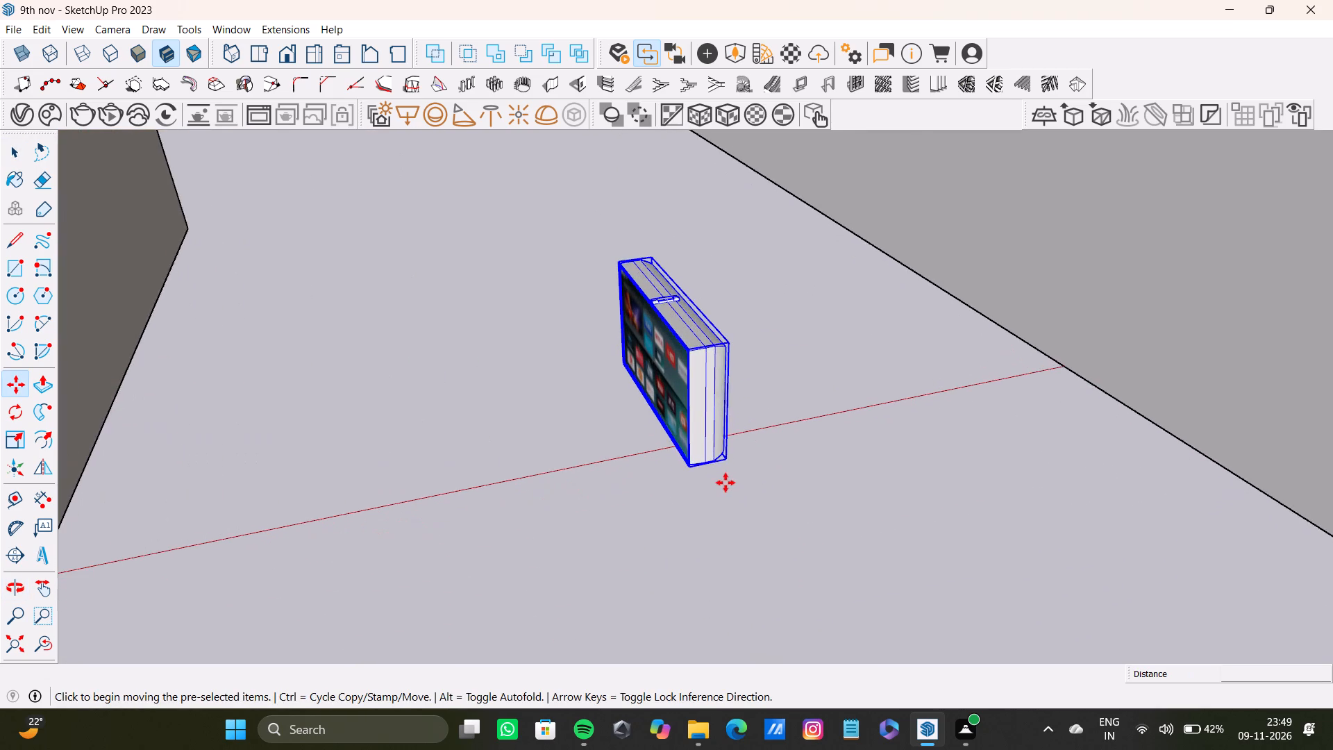
scroll(726, 483, up, 1)
click(730, 460)
scroll(396, 492, down, 10)
shift+middle_drag(276, 472, 714, 474)
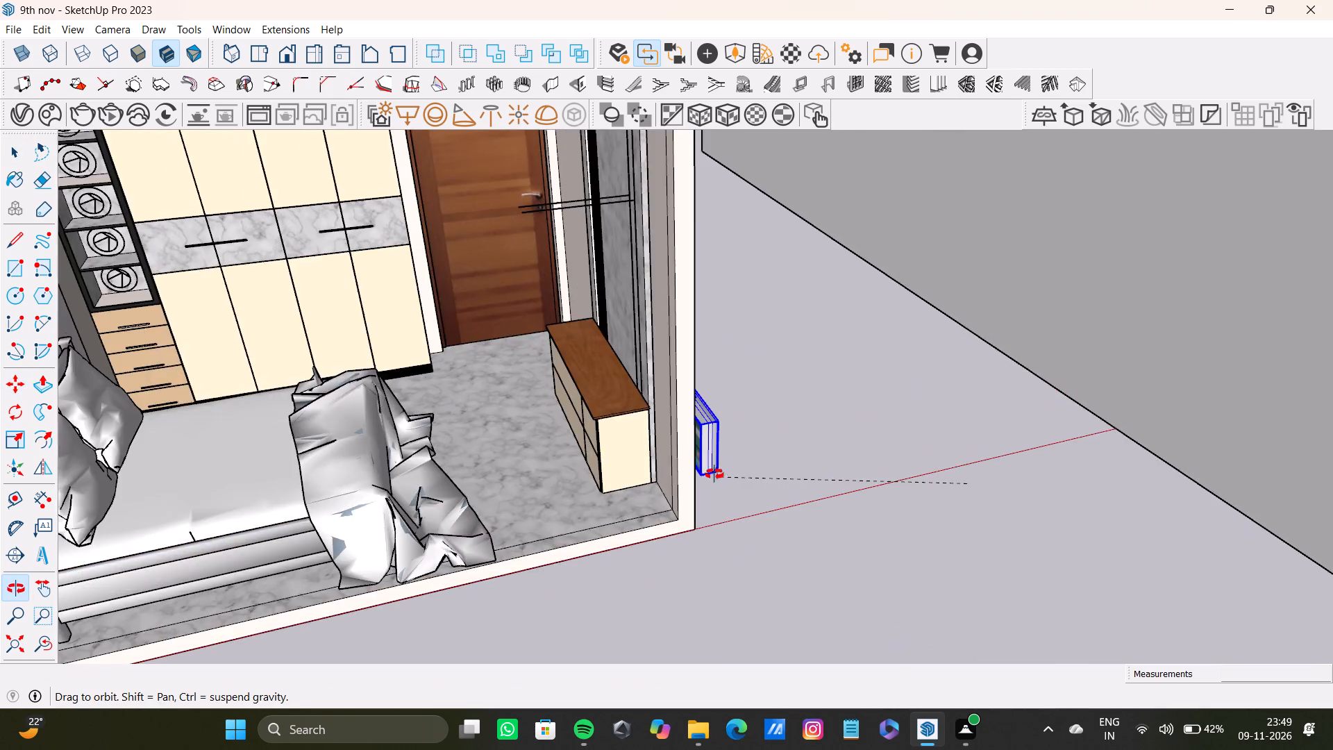
shift+middle_drag(714, 474, 928, 536)
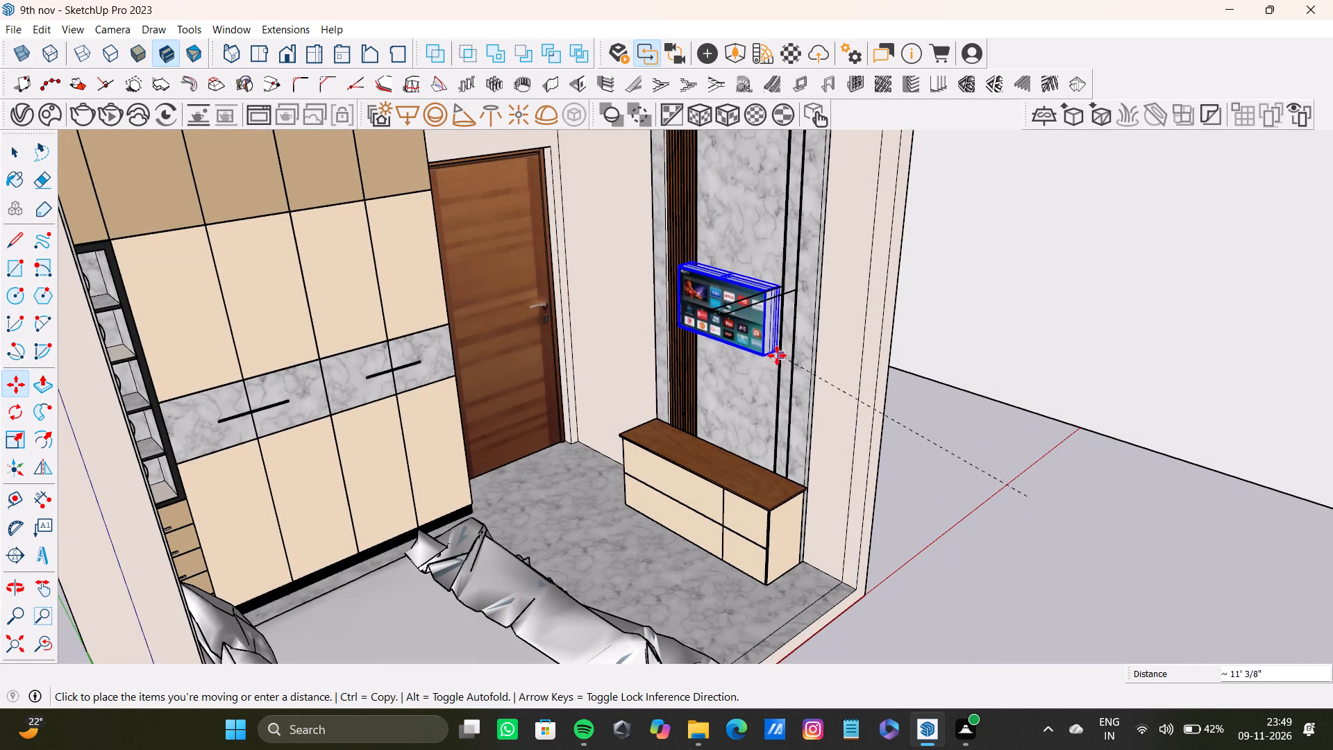
click(777, 349)
Widen the TV by scaling its side nearest the room's open front toward the outer dark vertical strip.
scroll(719, 319, up, 7)
middle_drag(742, 354, 680, 436)
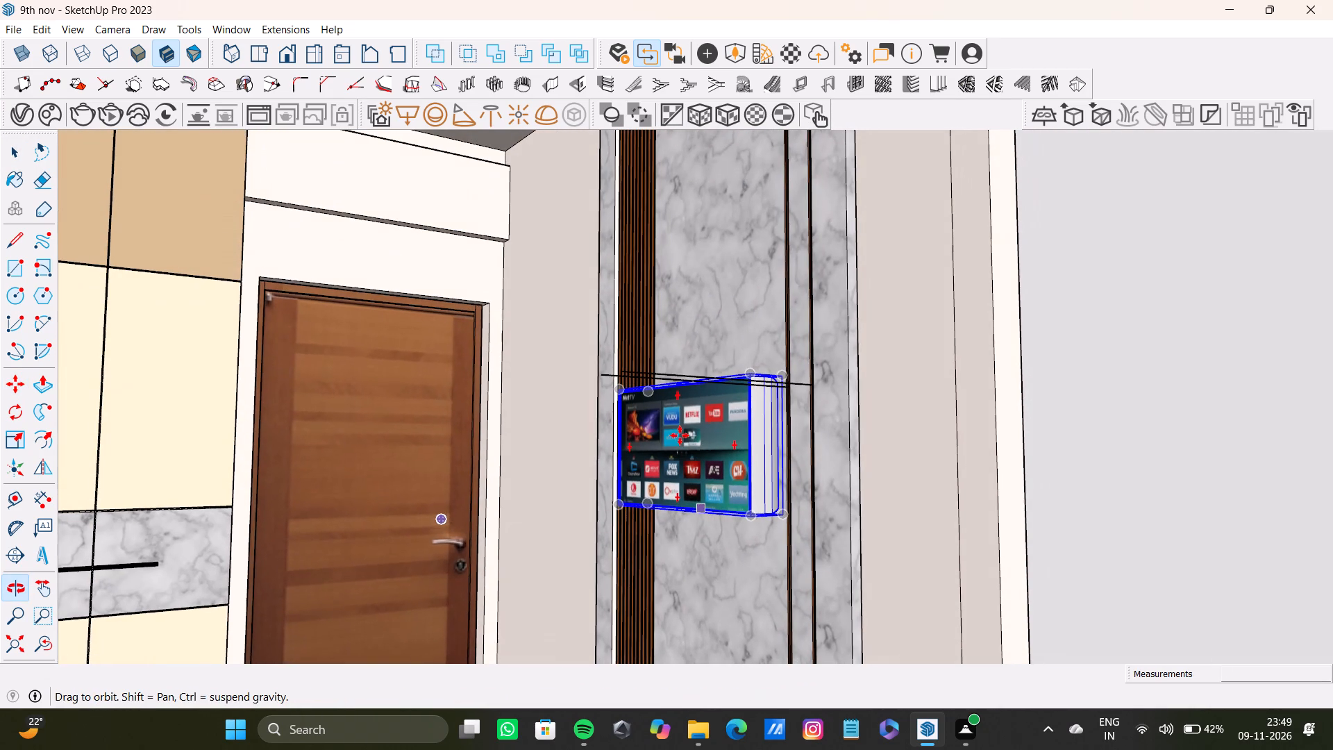
key(s)
drag(769, 447, 814, 456)
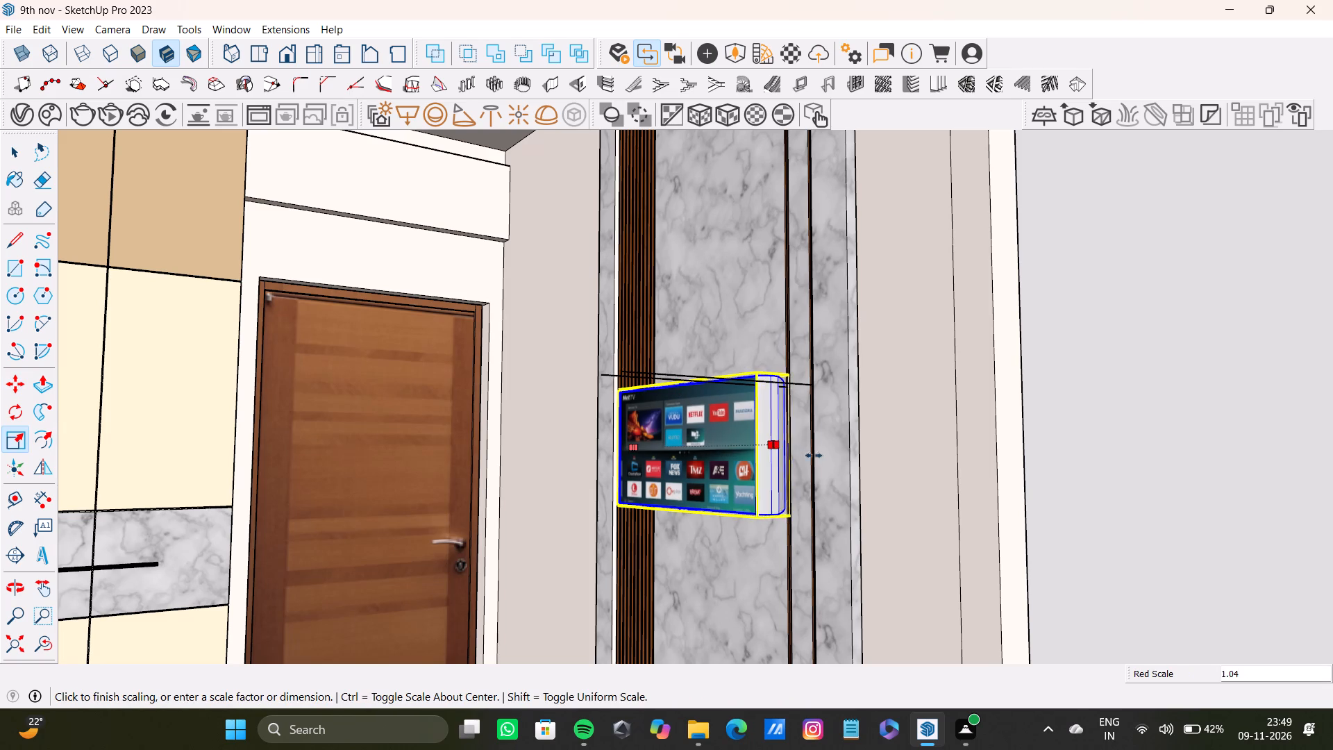
drag(814, 456, 796, 453)
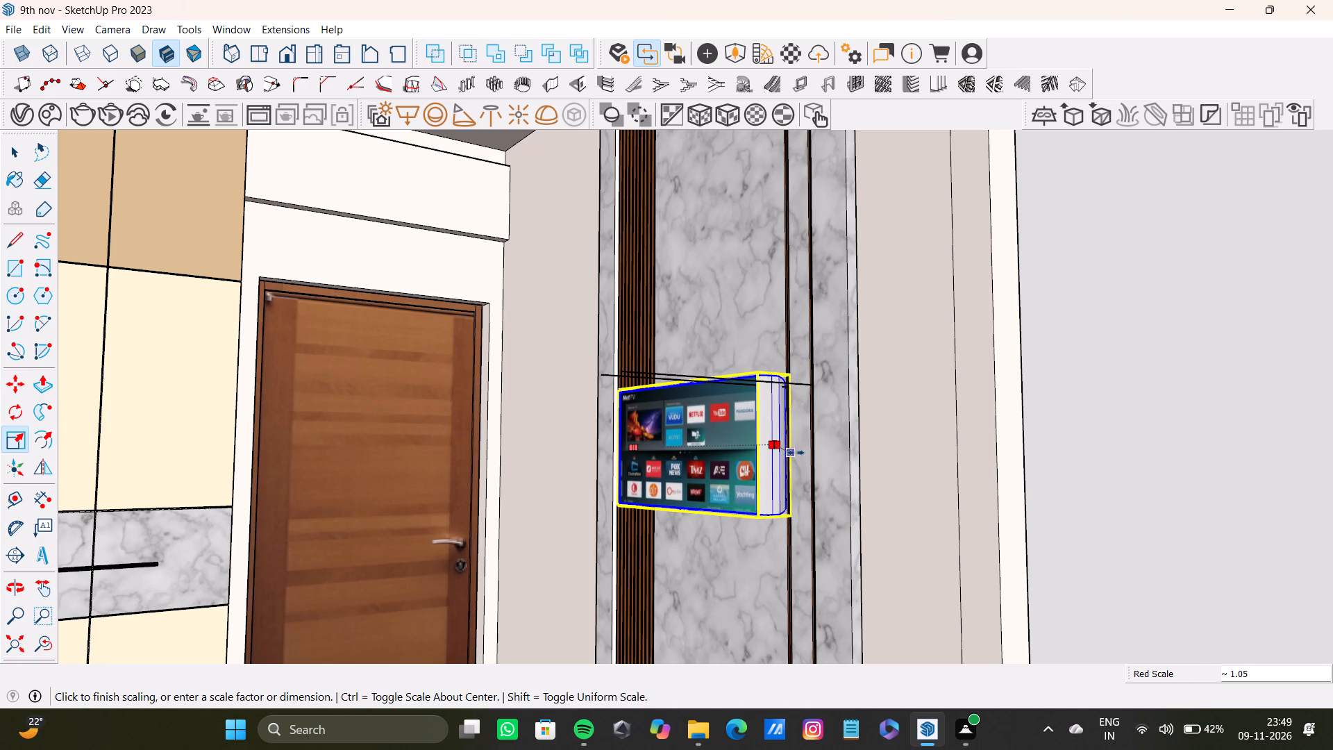
drag(796, 453, 812, 454)
Widen the TV by a factor of 1.31, scaling its door-side end across the wooden slats to their outer edge.
middle_drag(704, 460, 819, 477)
scroll(560, 410, up, 2)
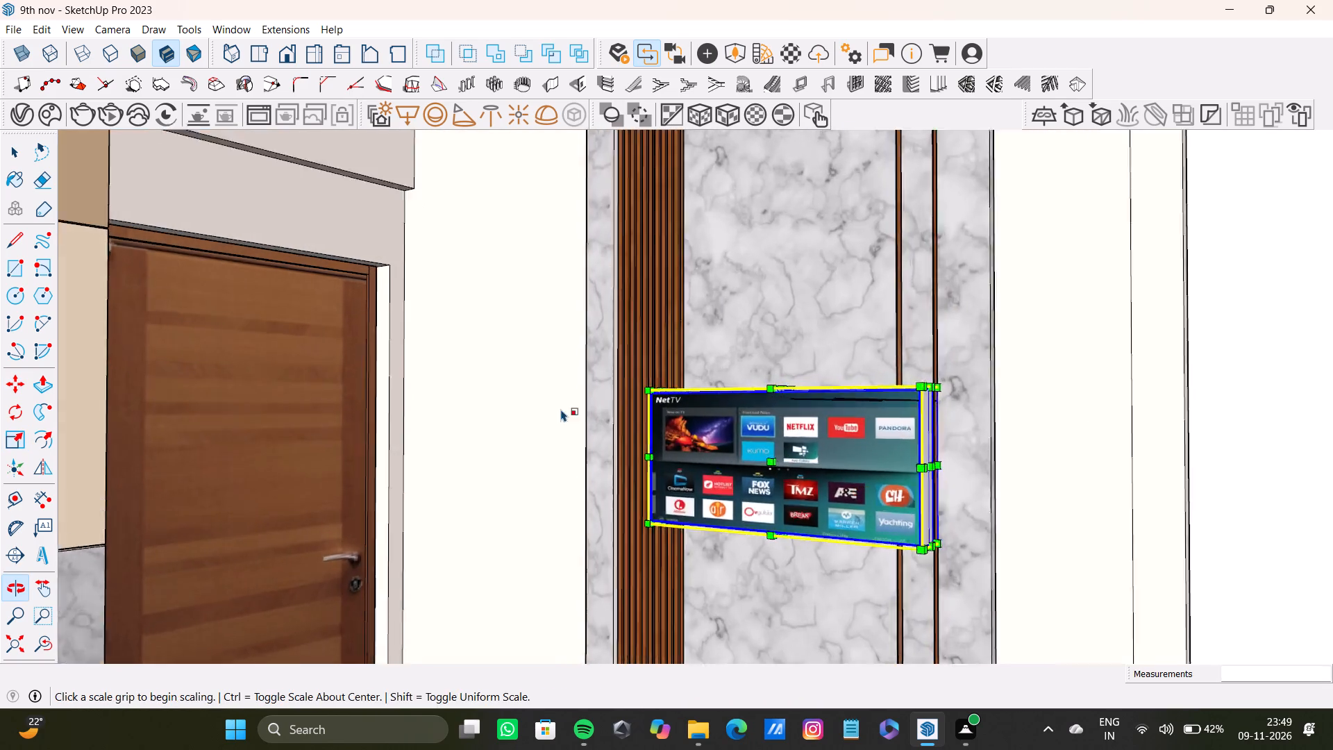
scroll(561, 409, up, 6)
middle_drag(671, 455, 841, 492)
scroll(610, 480, up, 2)
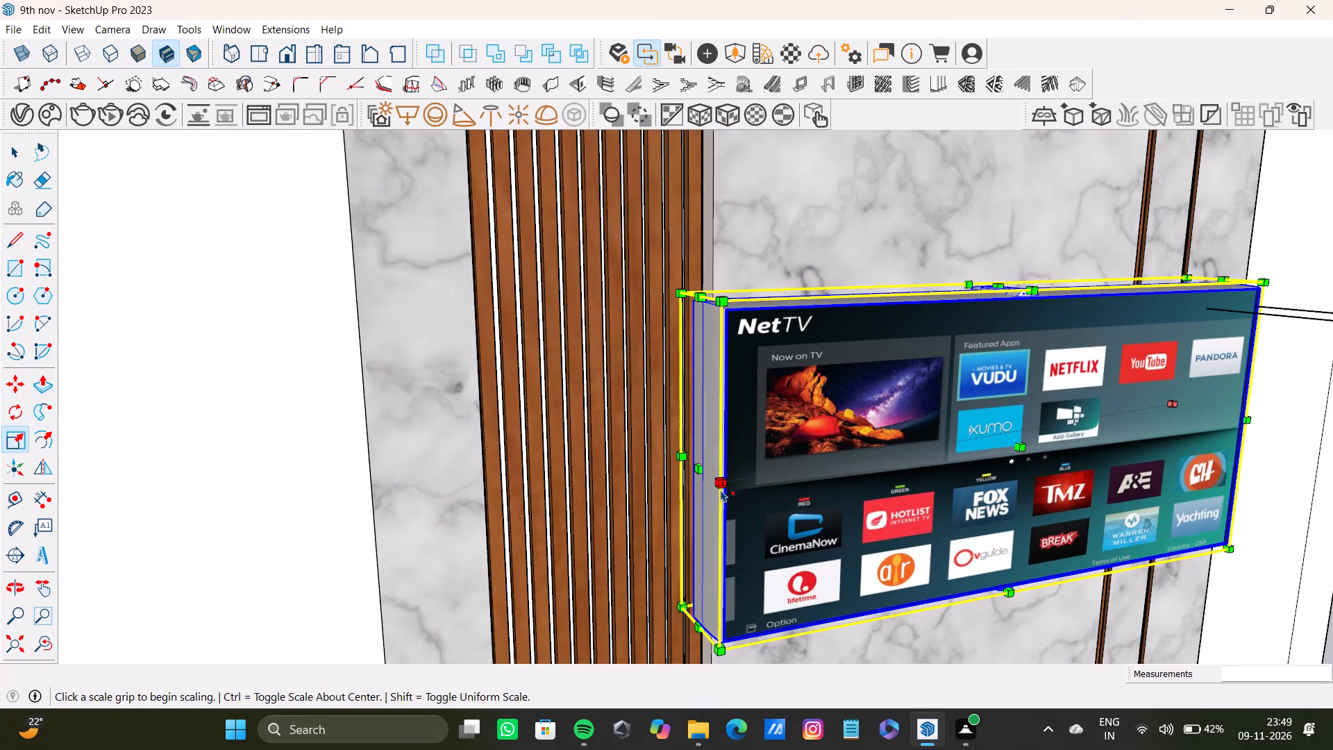
drag(700, 473, 490, 506)
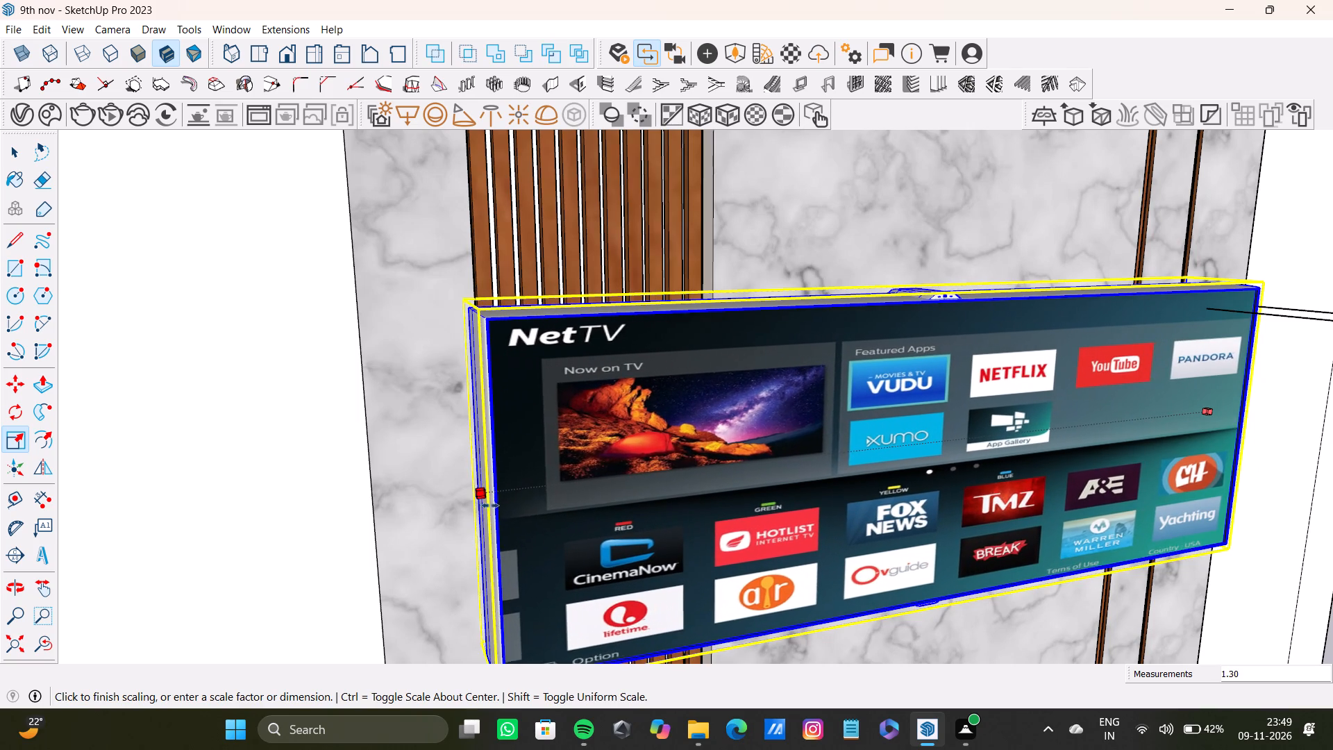
drag(490, 506, 476, 503)
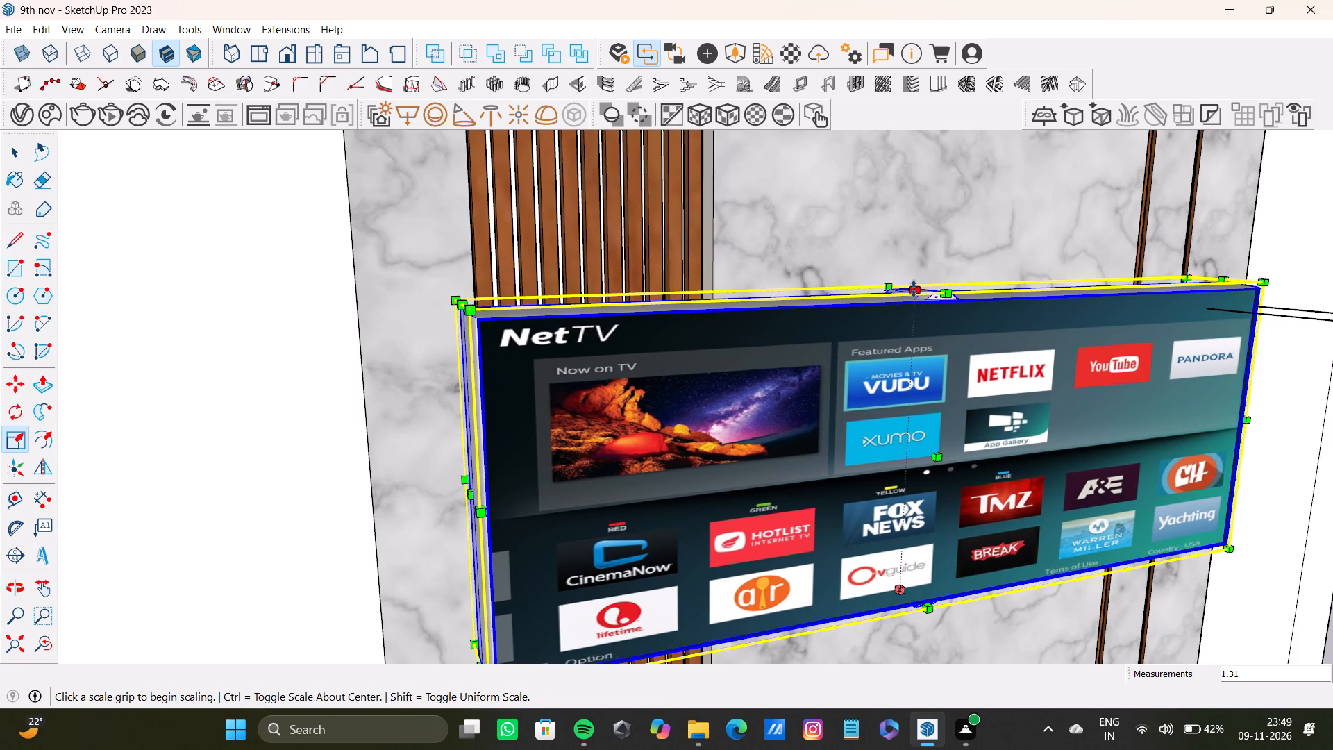
Increase the TV's height by scaling its top edge upward, finishing with a factor of 1.30.
drag(914, 291, 887, 165)
scroll(889, 307, down, 3)
shift+middle_drag(891, 326, 814, 530)
drag(849, 381, 842, 331)
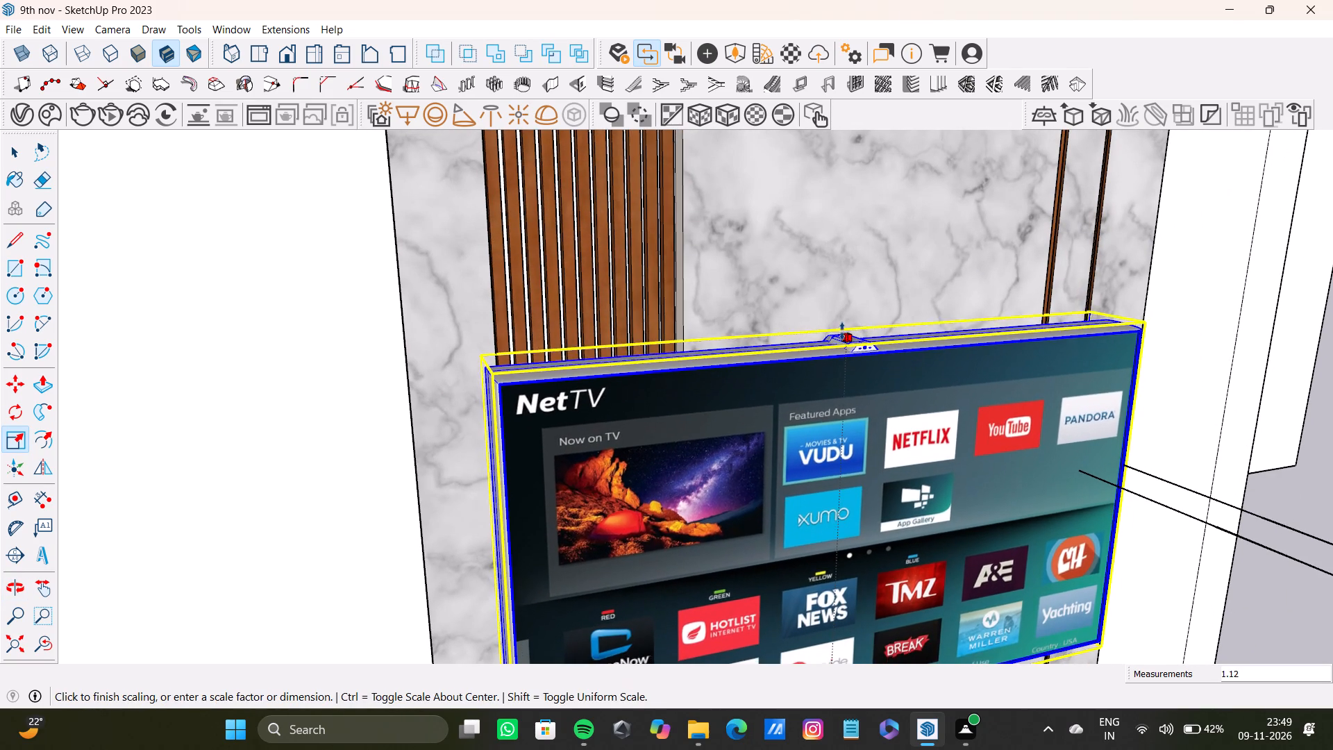
drag(842, 331, 832, 269)
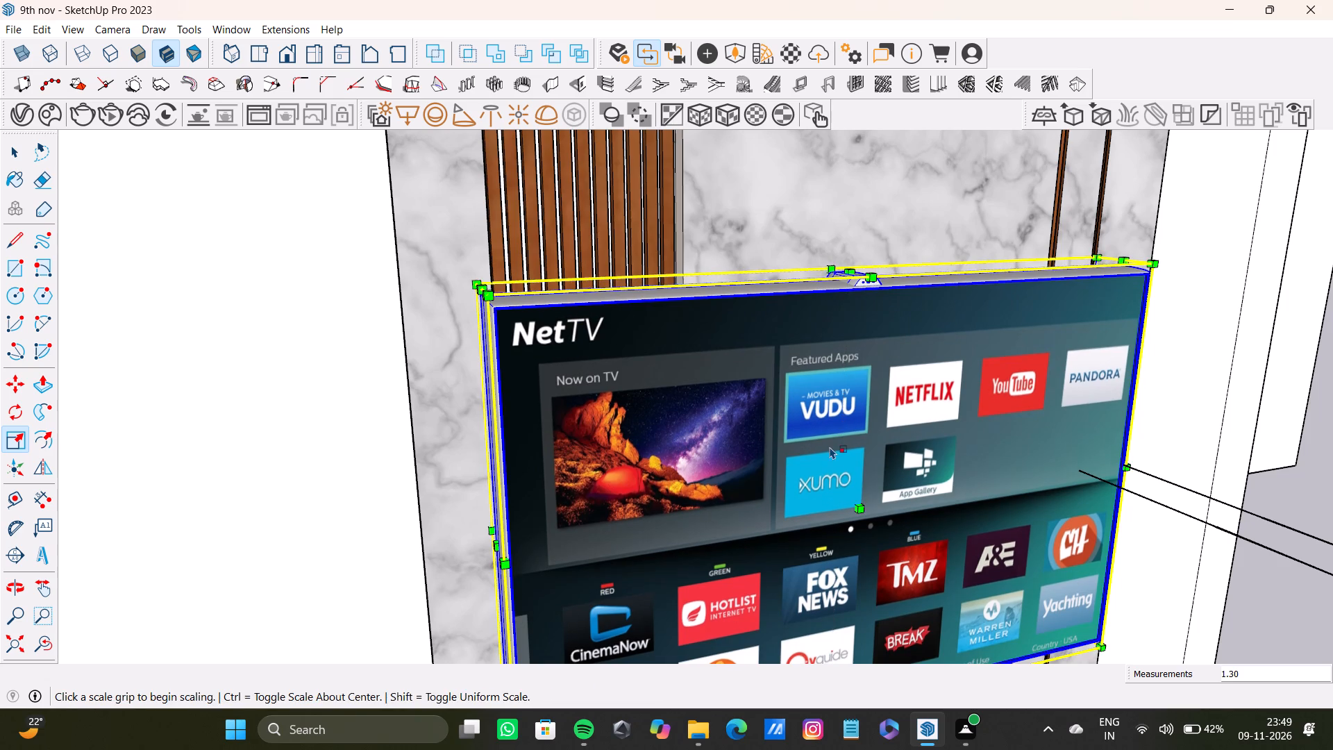
scroll(830, 452, down, 7)
shift+middle_drag(831, 475, 443, 265)
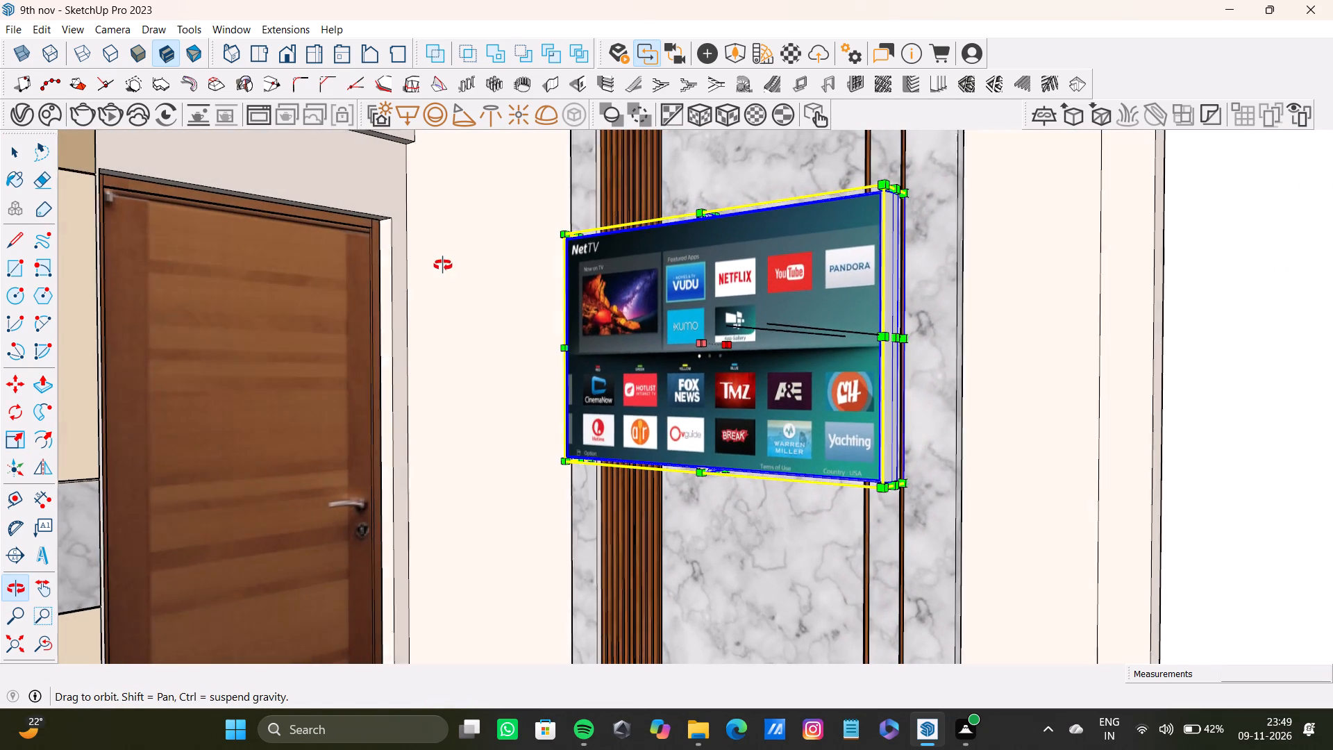
Increase the TV's height by scaling its bottom side downward on the marble wall panel.
shift+middle_drag(443, 265, 451, 273)
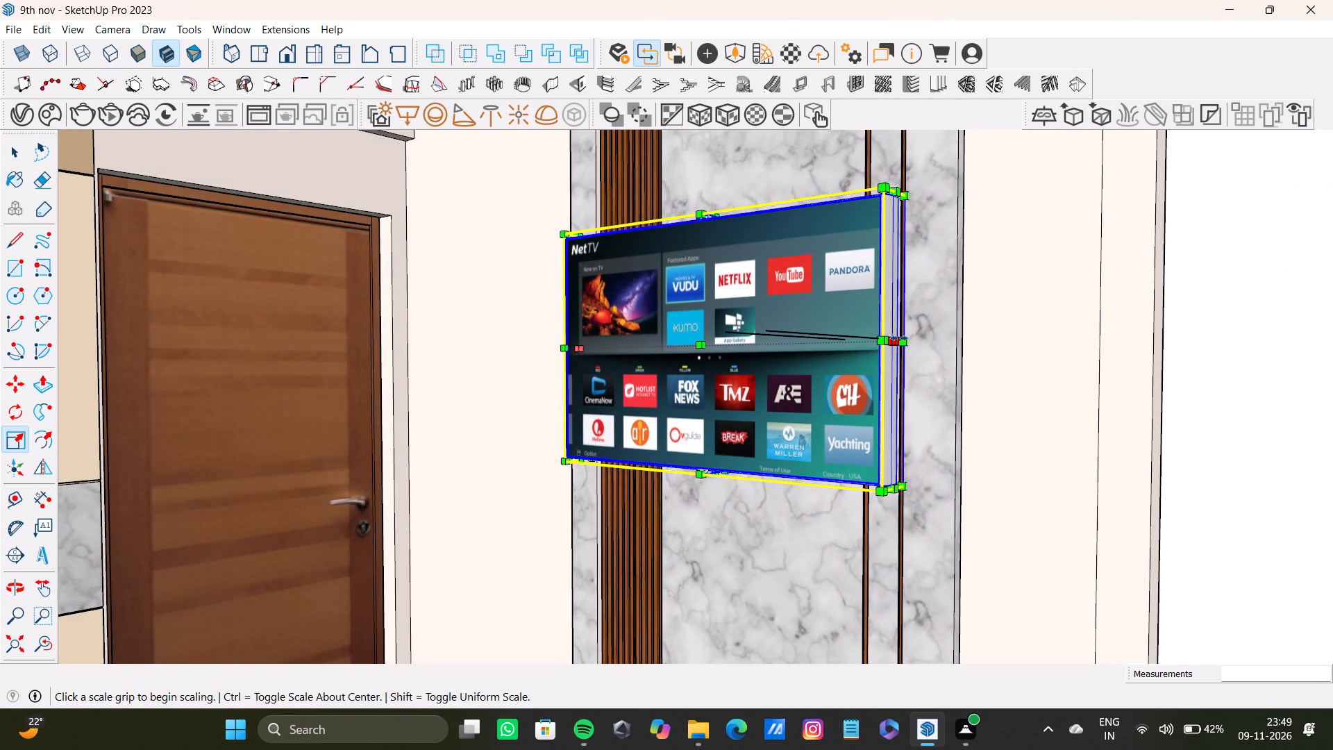
middle_drag(578, 416, 862, 521)
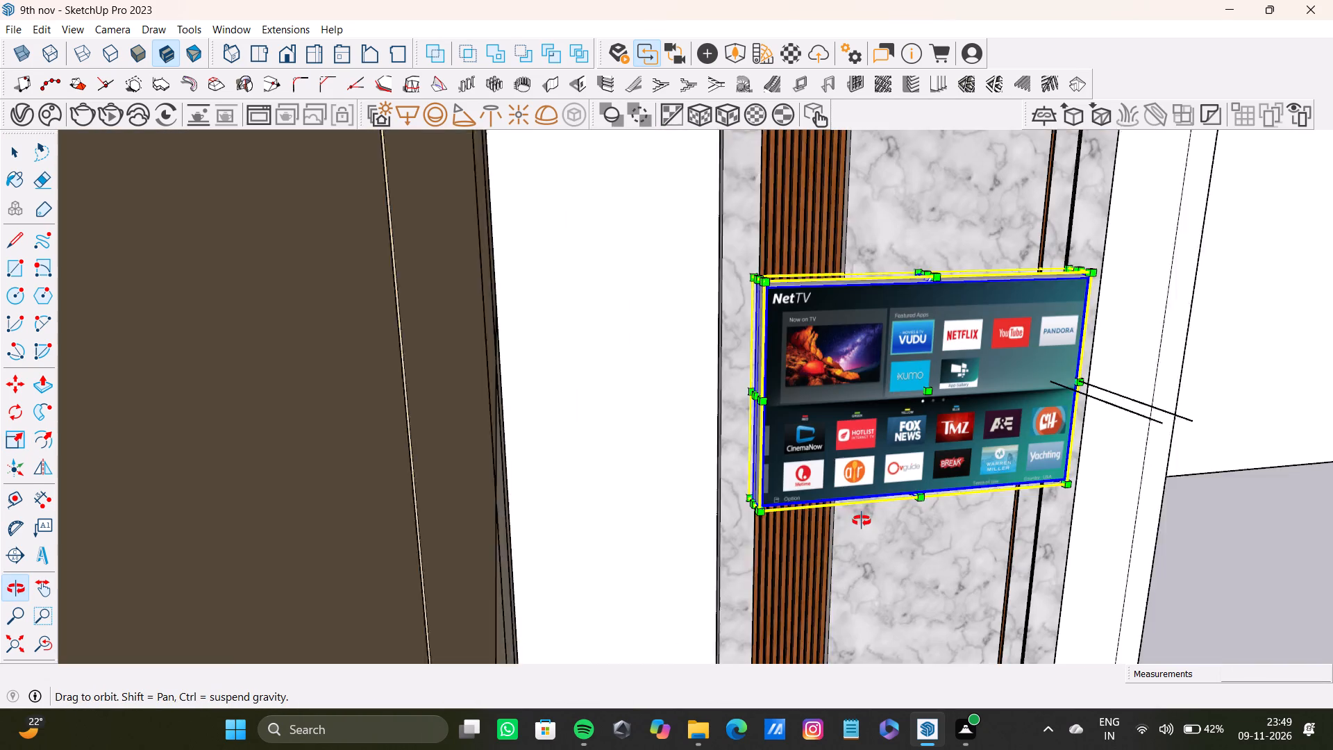
middle_drag(862, 521, 658, 307)
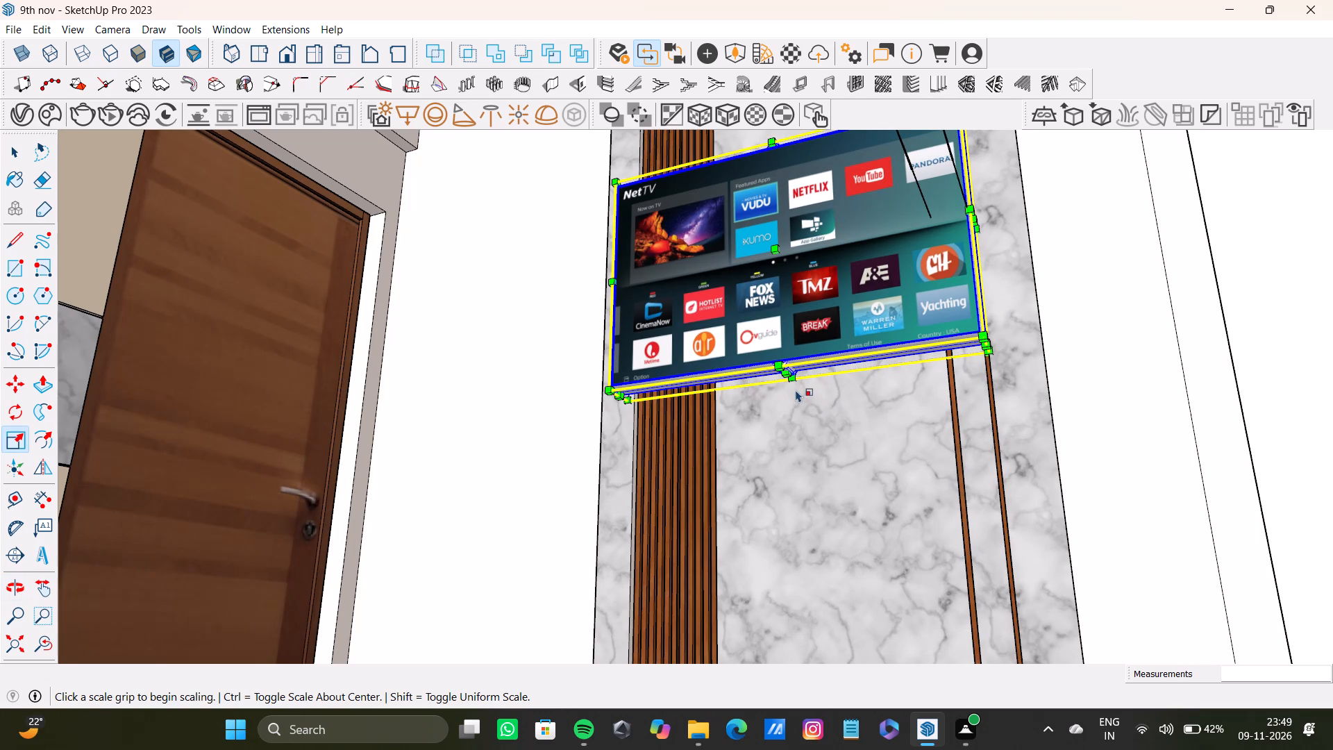
drag(787, 369, 788, 414)
Increase the TV's depth by scaling its front face along the green axis by a factor of about 1.29.
drag(776, 267, 767, 274)
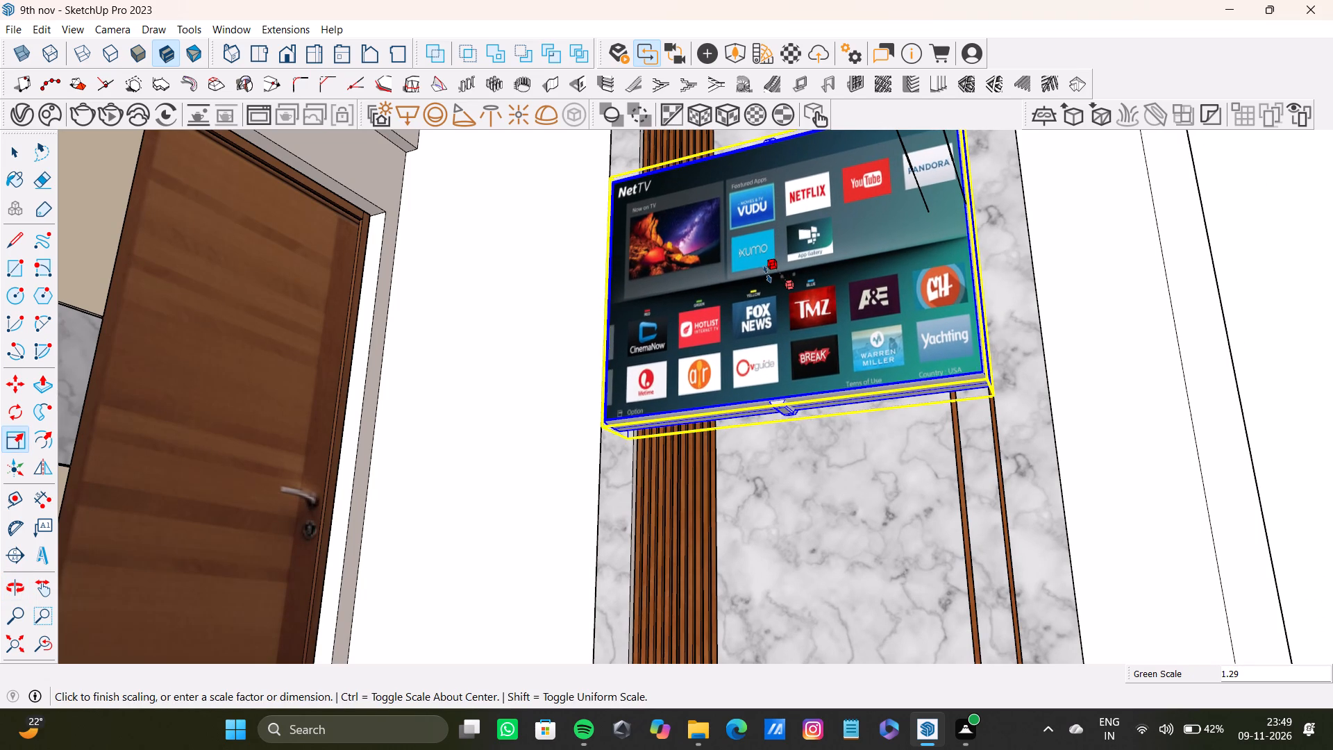
drag(767, 274, 771, 274)
key(space)
Search the Chaos Cosmos online library for "plant".
click(15, 639)
middle_drag(716, 453, 639, 631)
scroll(639, 631, down, 1)
scroll(587, 648, up, 4)
shift+middle_drag(536, 583, 528, 325)
scroll(526, 430, down, 3)
middle_drag(526, 448, 509, 430)
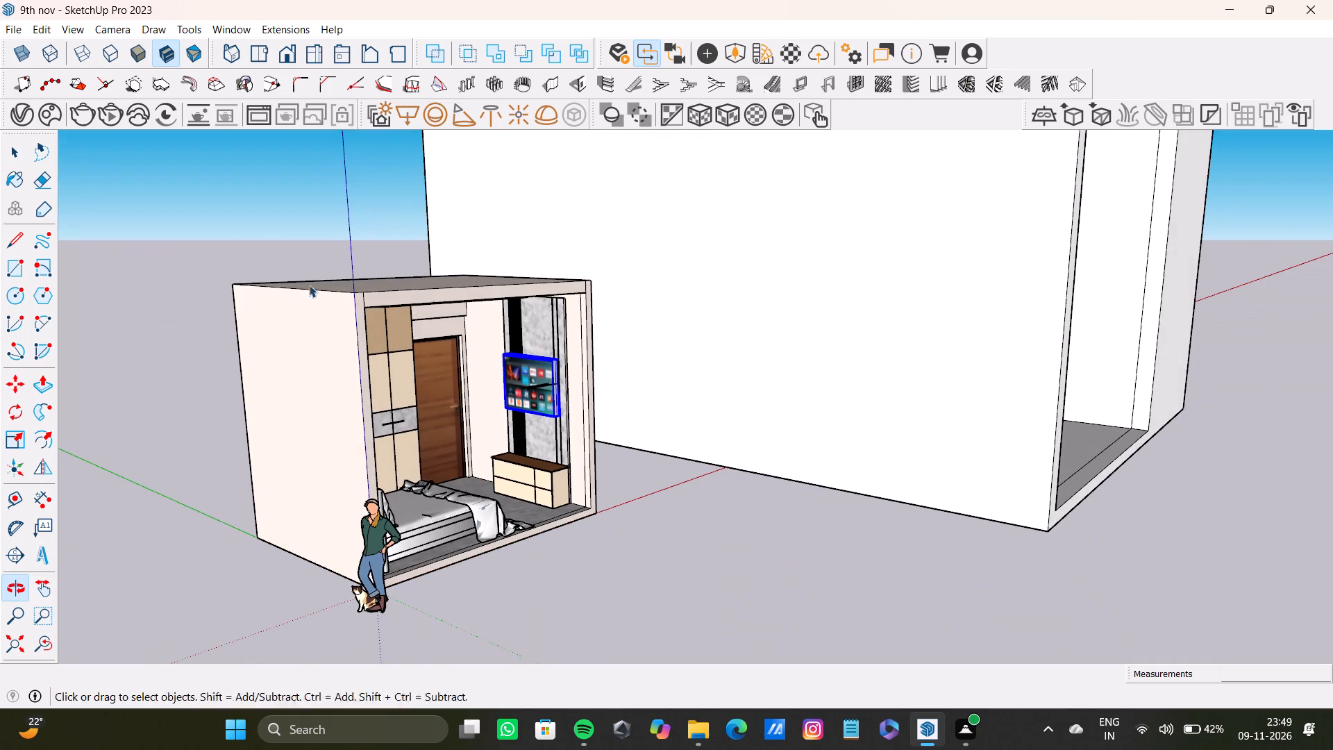
click(61, 121)
click(162, 49)
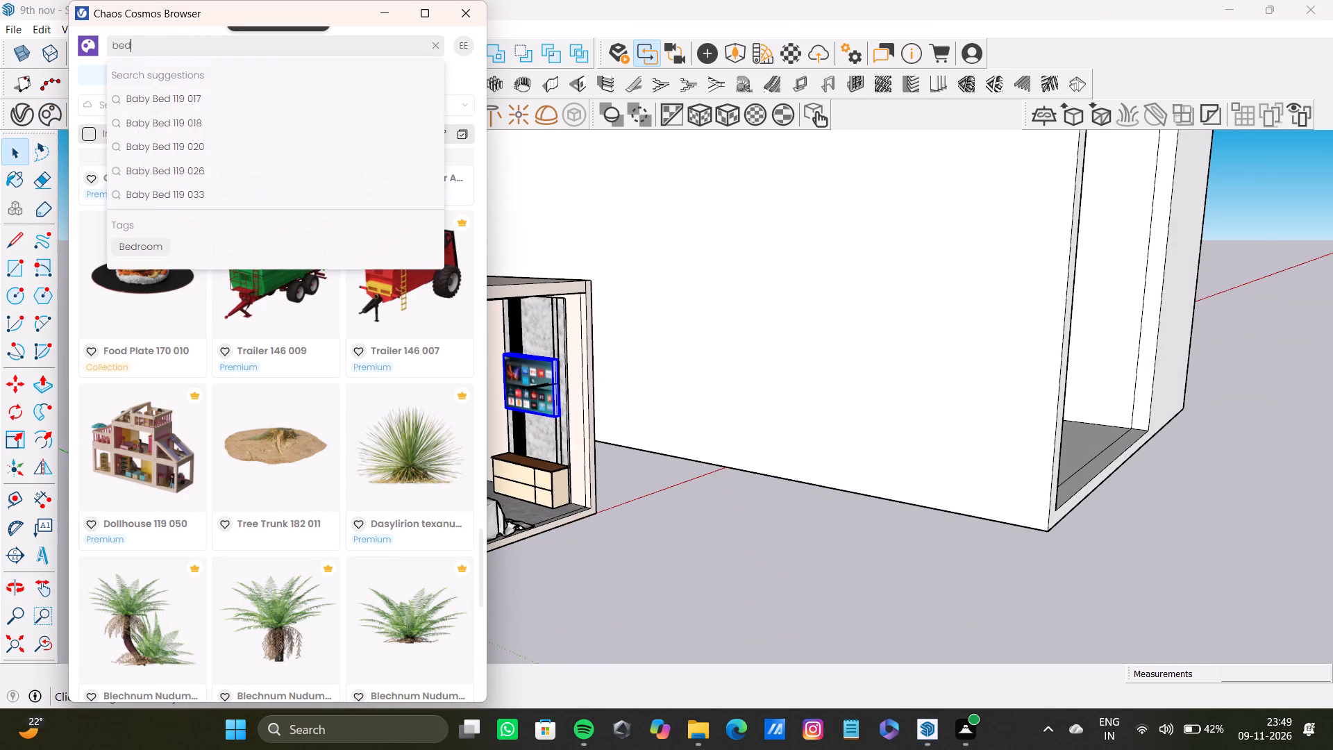
key(BackSpace)
key(BackSpace)
key(BackSpace)
key(BackSpace)
key(BackSpace)
key(BackSpace)
key(BackSpace)
key(BackSpace)
key(BackSpace)
text(pl)
text(ant)
key(Return)
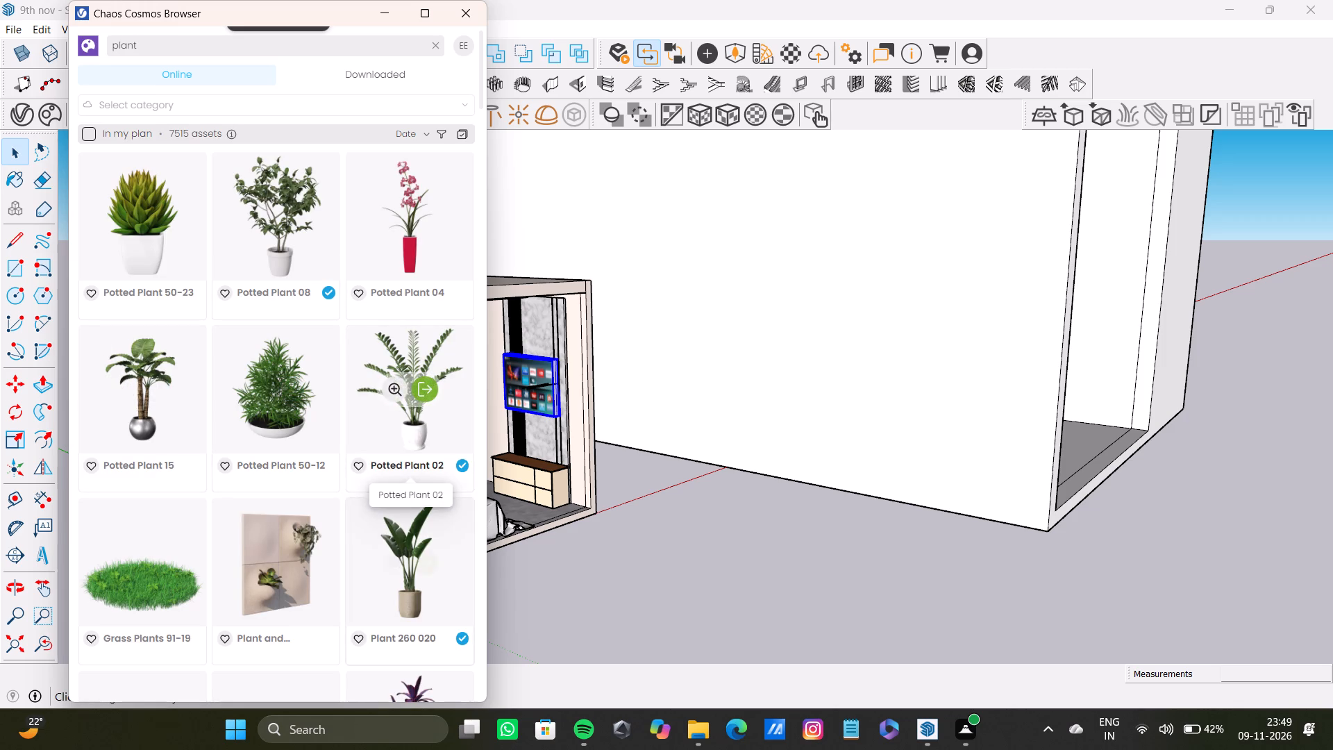
Browse the plant results and download Potted Plant 60-25 in the black square pot.
scroll(437, 557, down, 7)
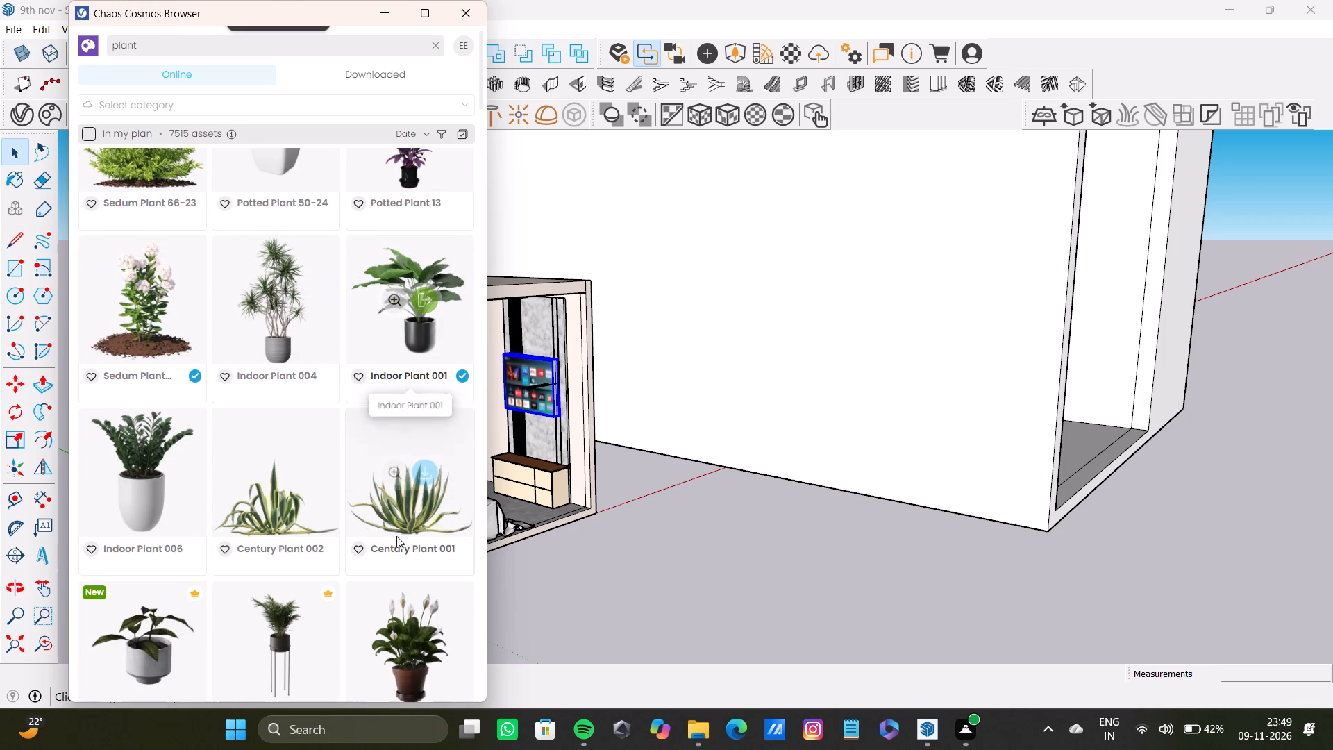
scroll(187, 459, down, 3)
scroll(484, 508, down, 2)
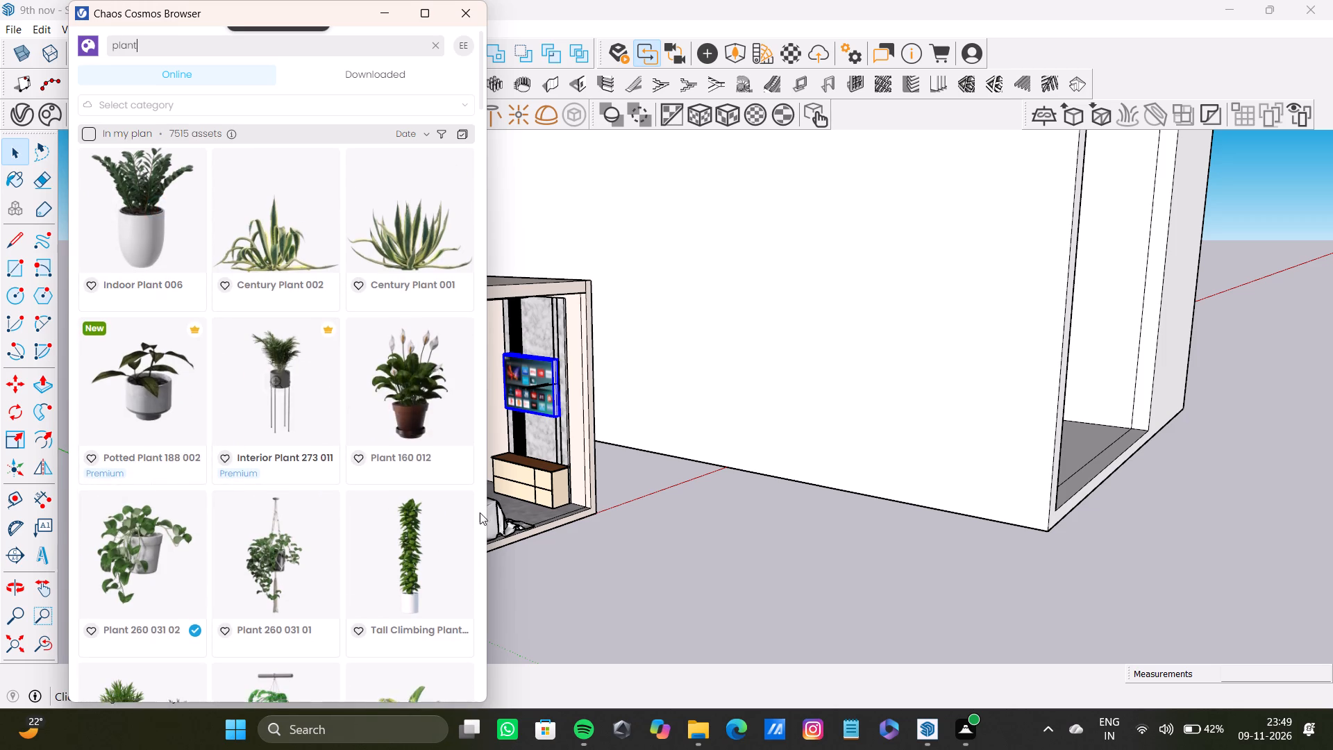
scroll(480, 512, down, 1)
scroll(362, 487, down, 3)
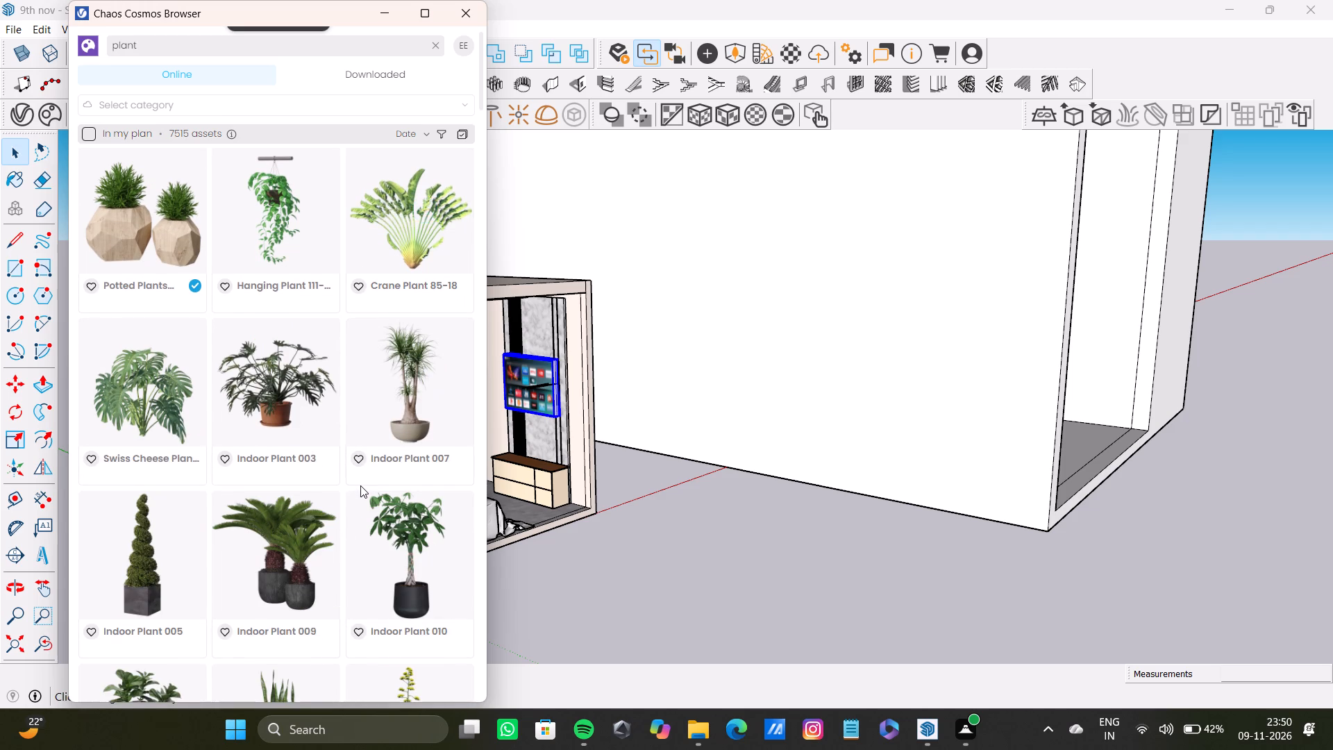
scroll(360, 485, down, 3)
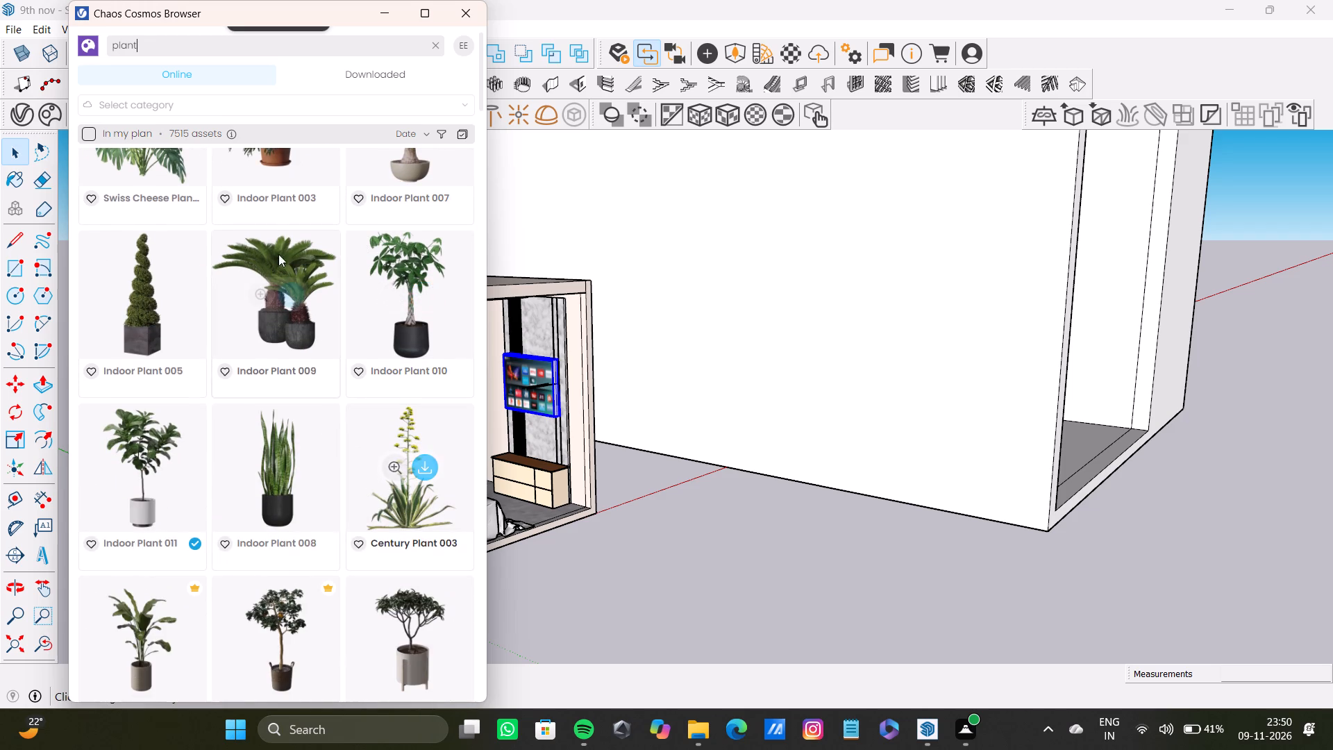
scroll(407, 485, down, 2)
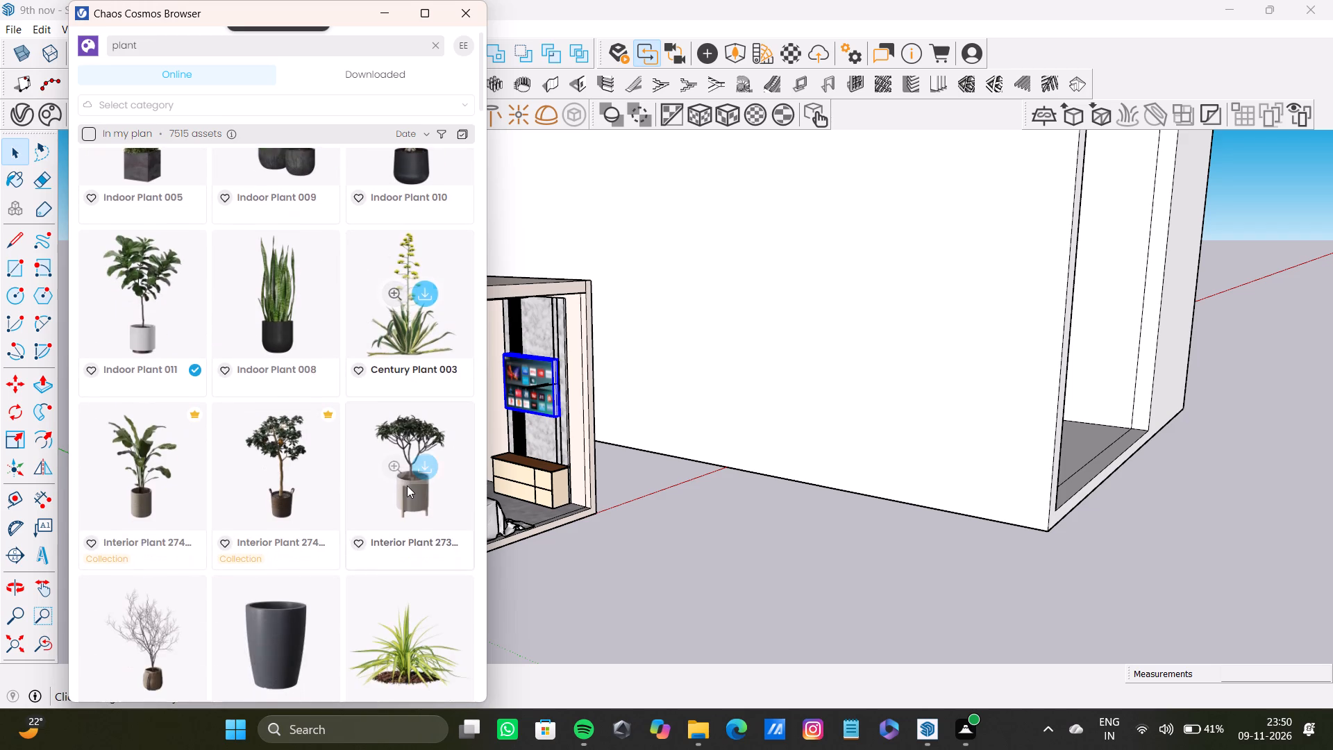
scroll(407, 485, down, 2)
scroll(299, 447, down, 3)
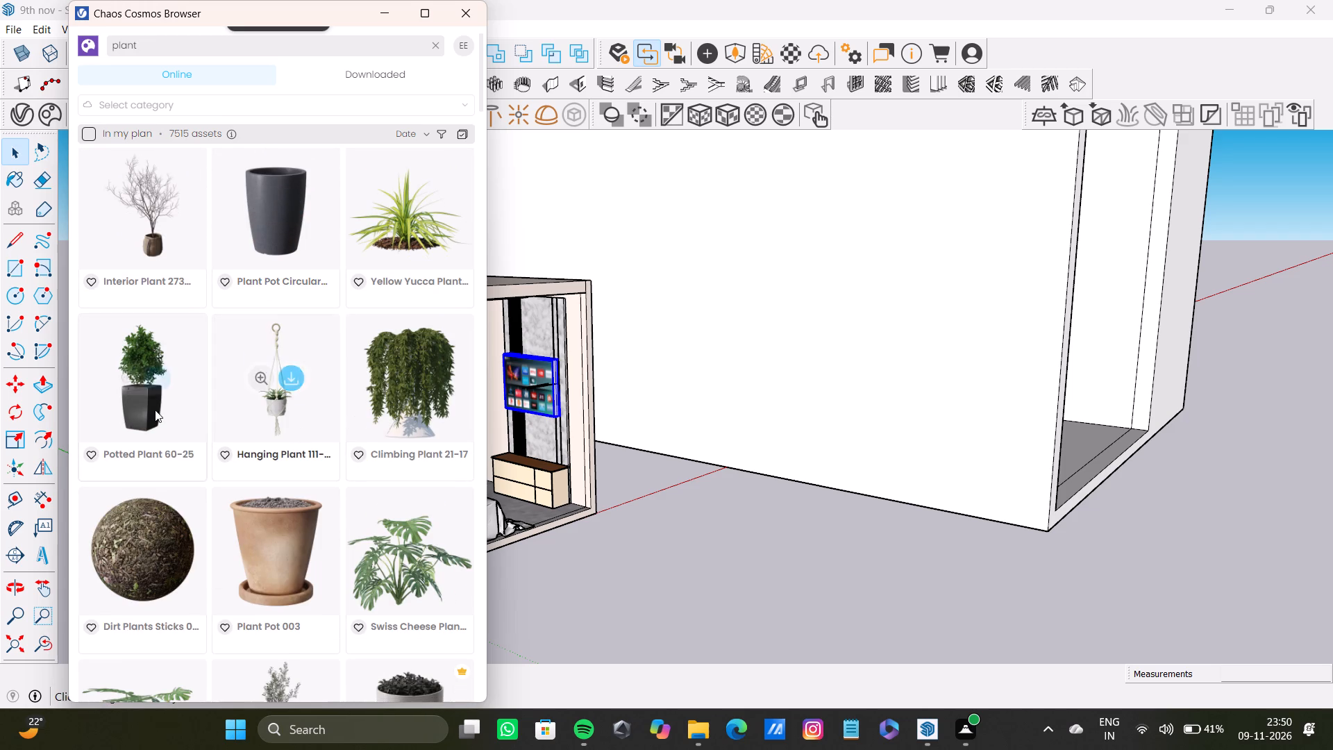
click(160, 381)
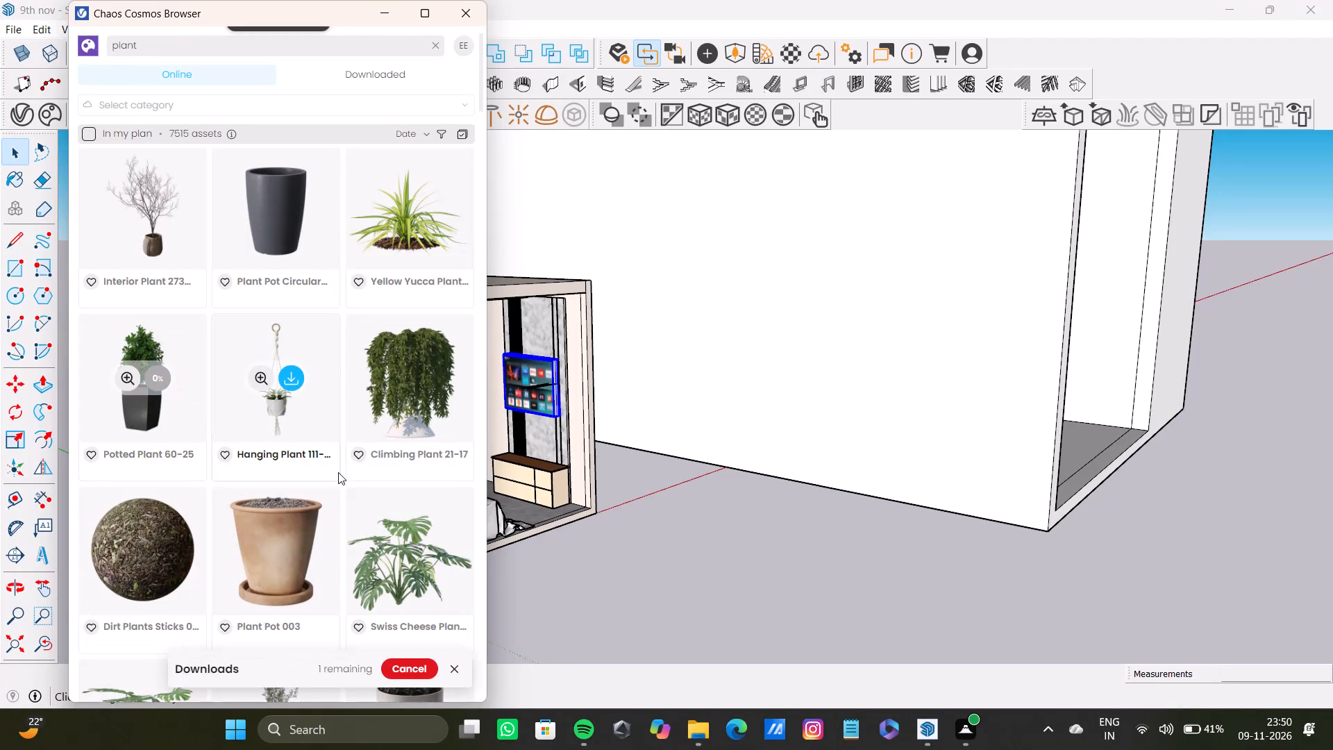
Look through the remaining online plant and pot assets for other options.
scroll(242, 460, down, 3)
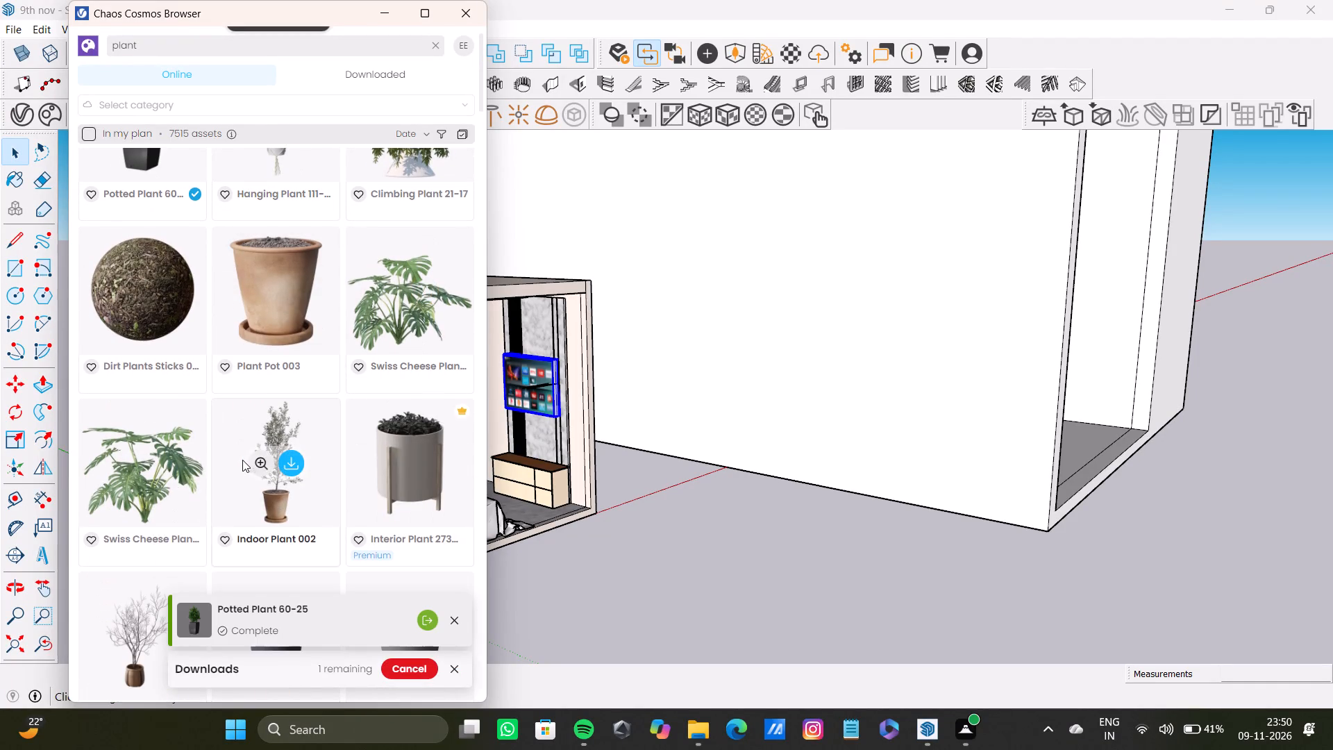
scroll(242, 460, down, 2)
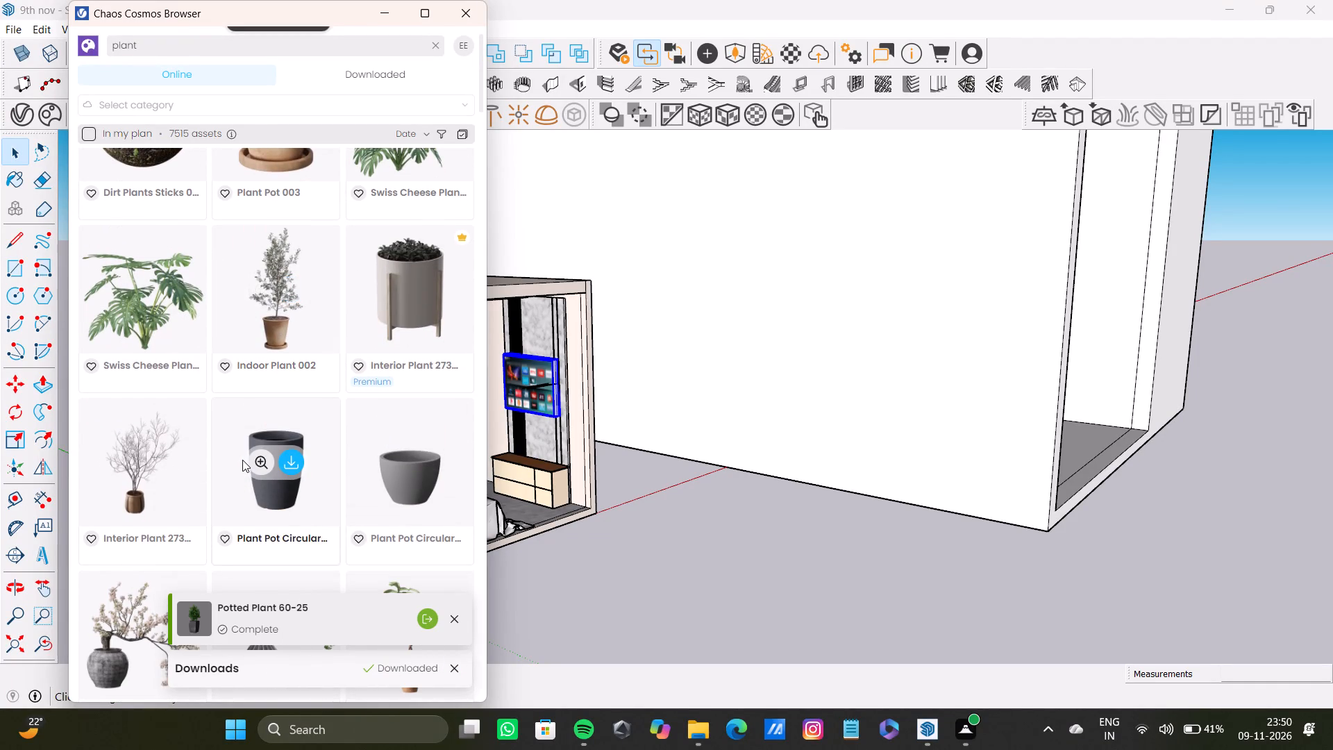
scroll(242, 460, down, 12)
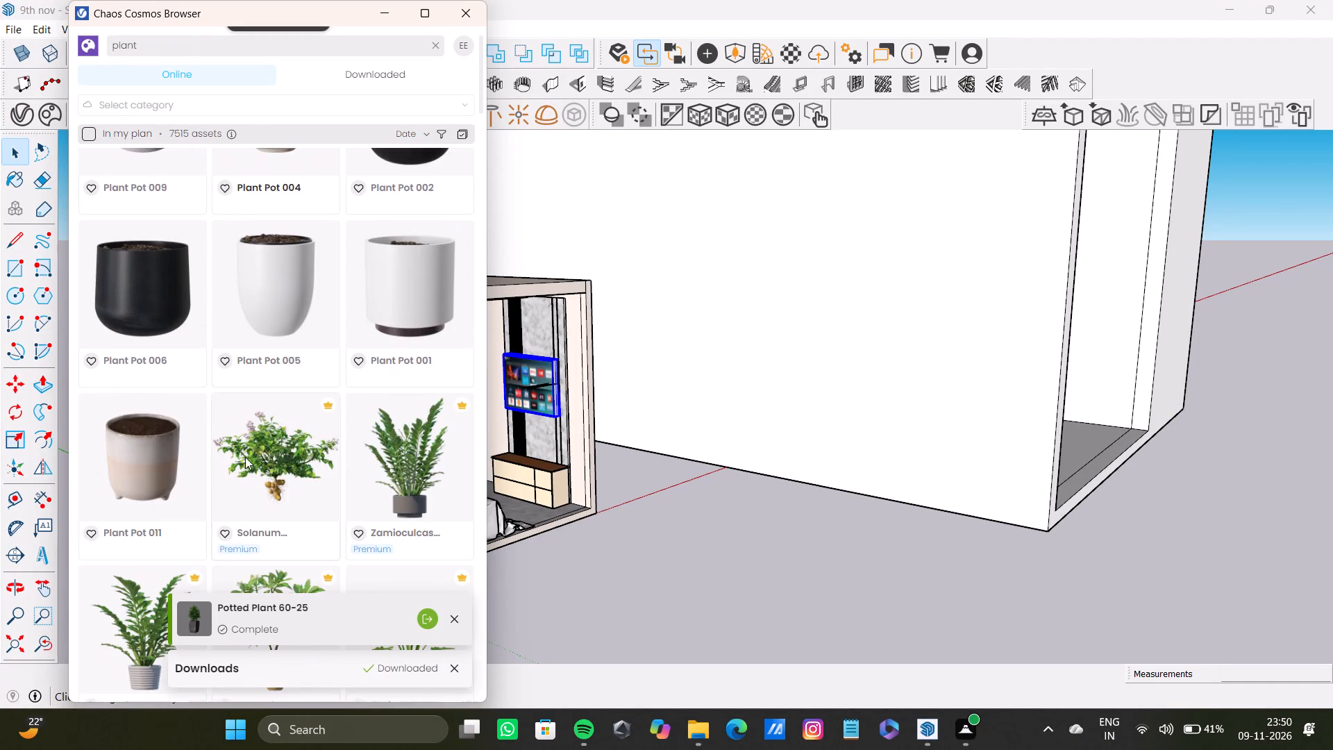
scroll(258, 451, down, 3)
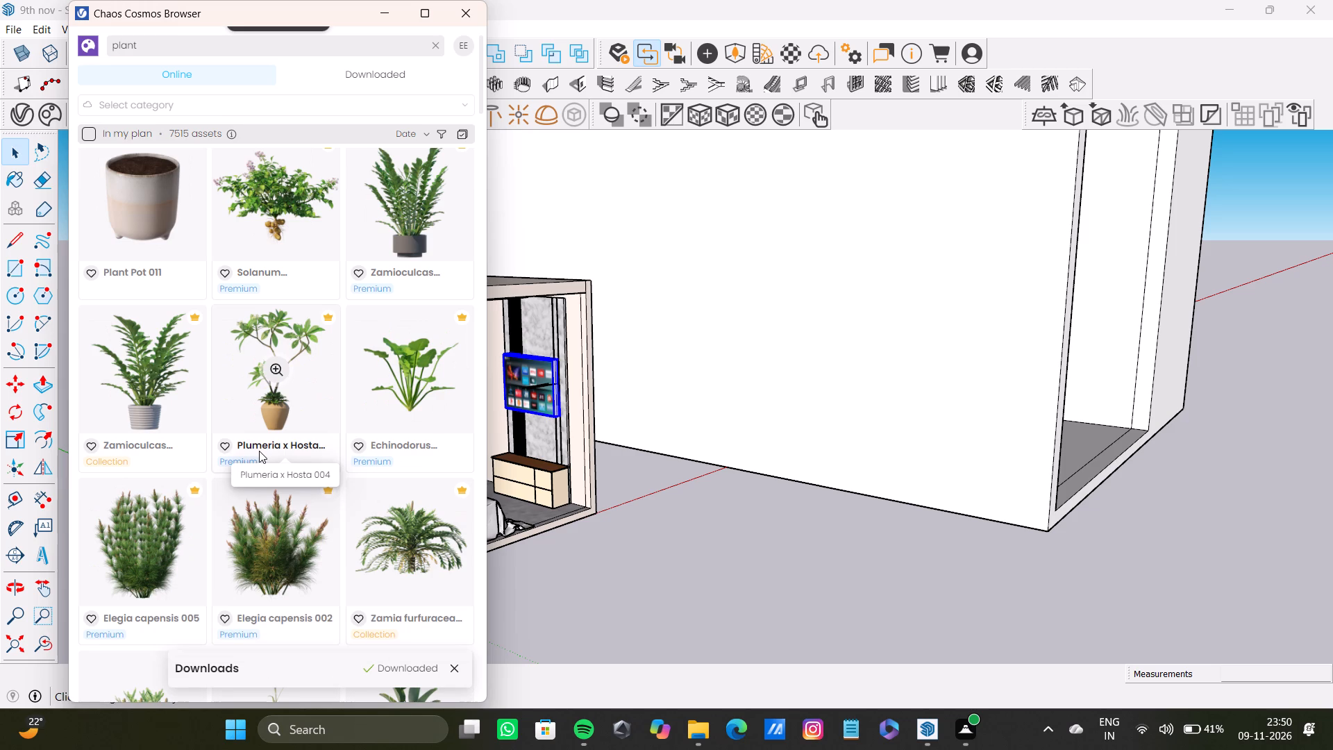
scroll(239, 469, down, 7)
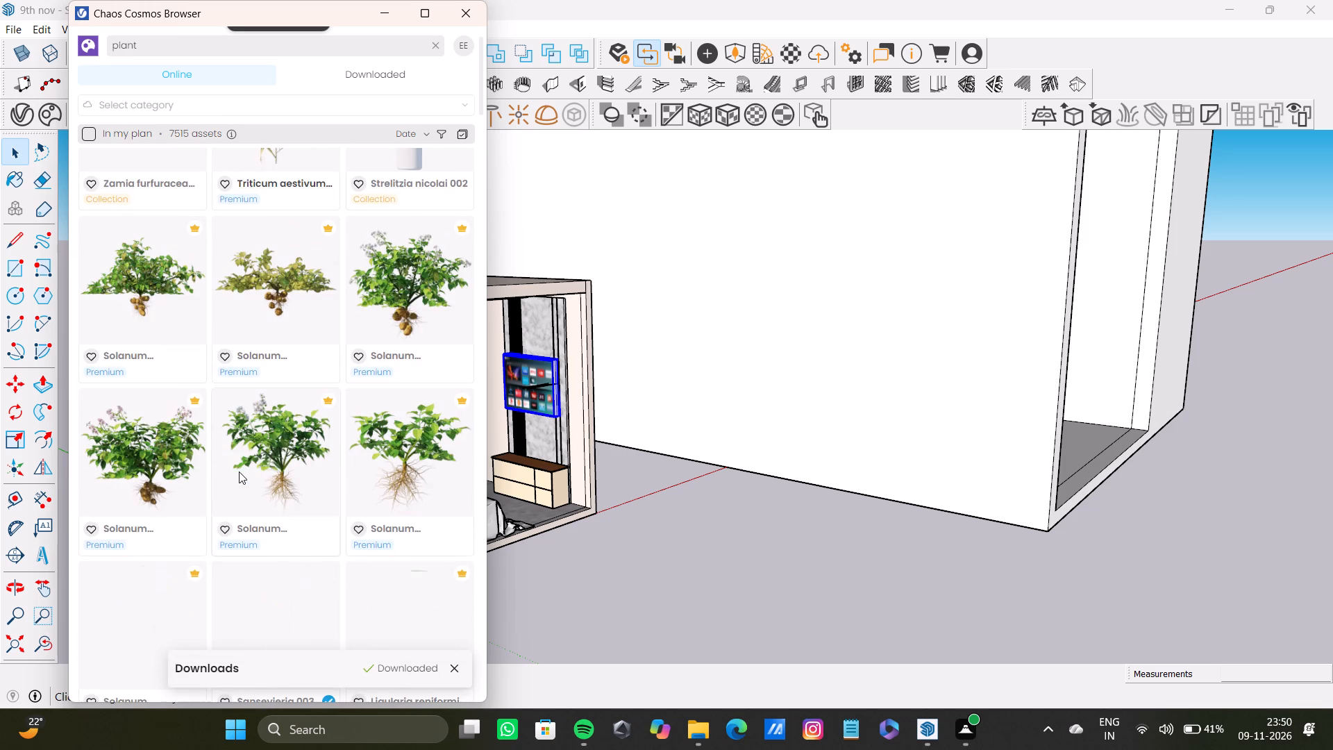
scroll(270, 468, down, 6)
scroll(271, 467, up, 4)
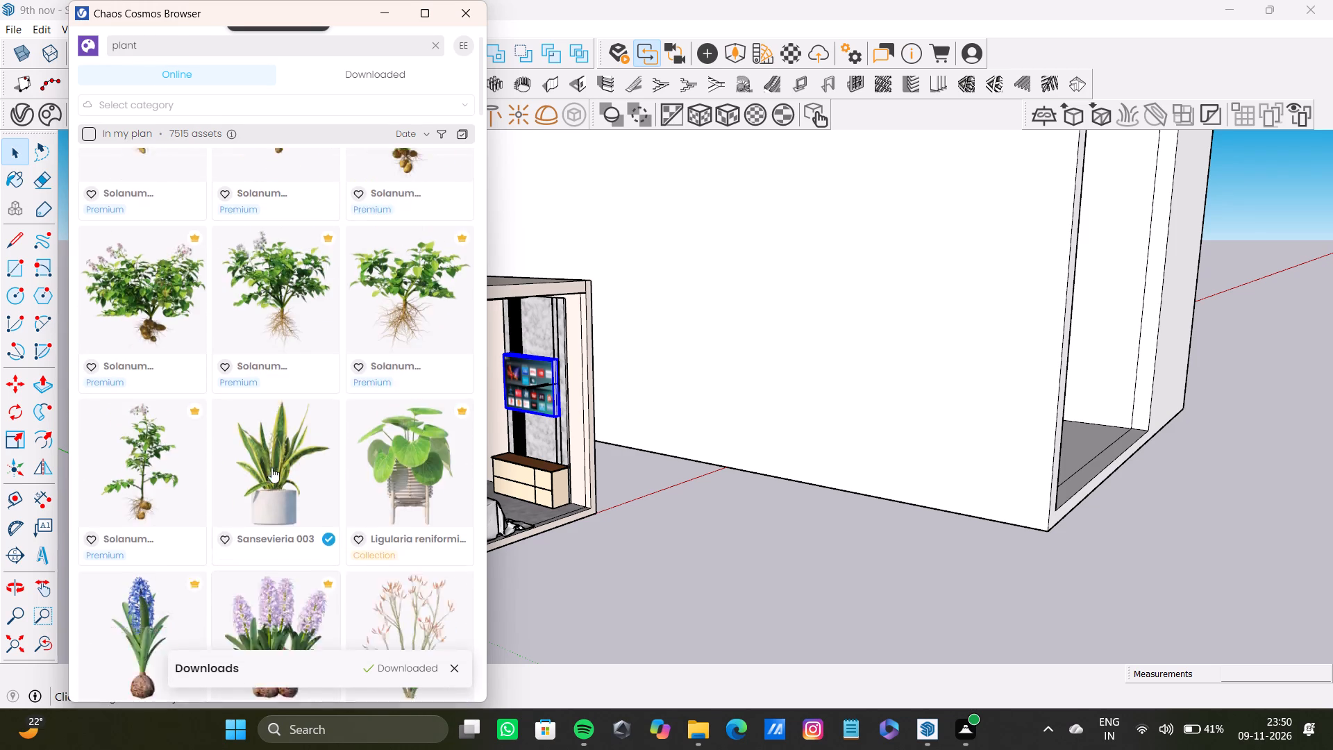
scroll(271, 467, up, 13)
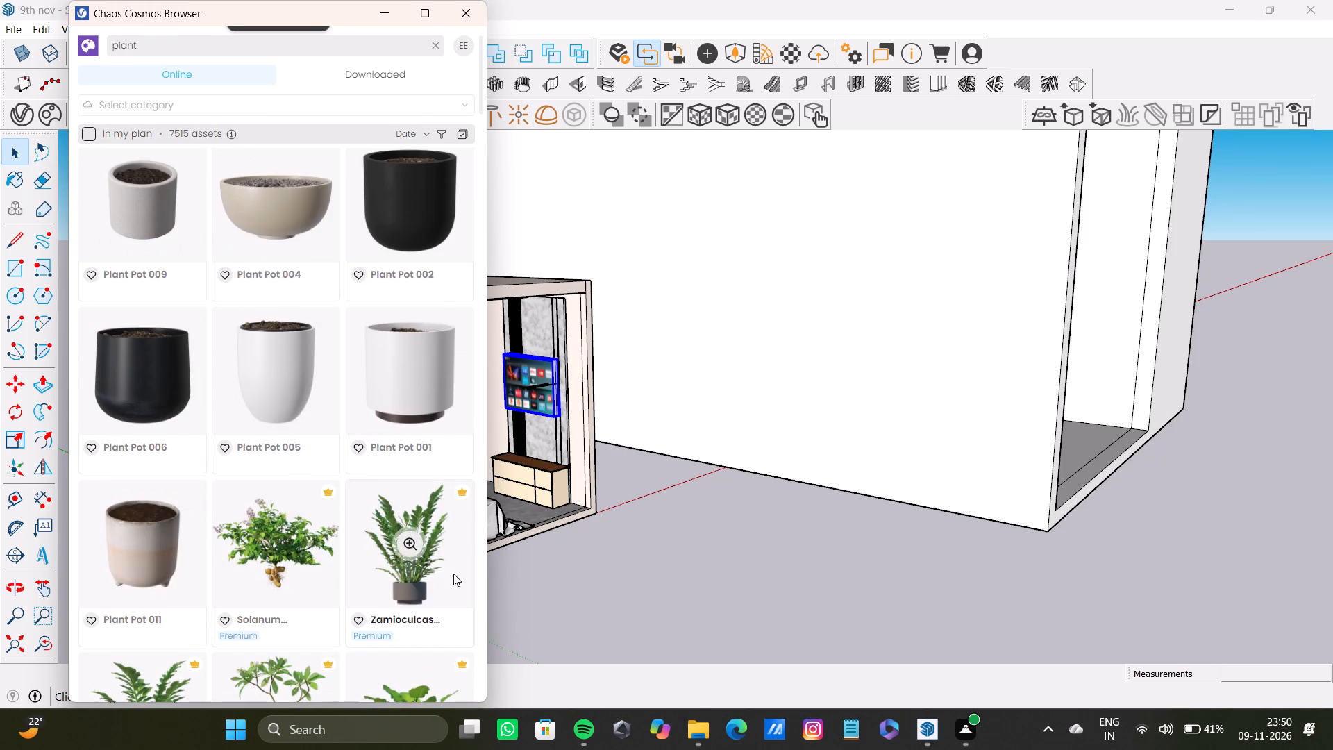
scroll(412, 413, up, 7)
Find Potted Plant 60-25 among the downloaded assets and import it into the model.
click(376, 71)
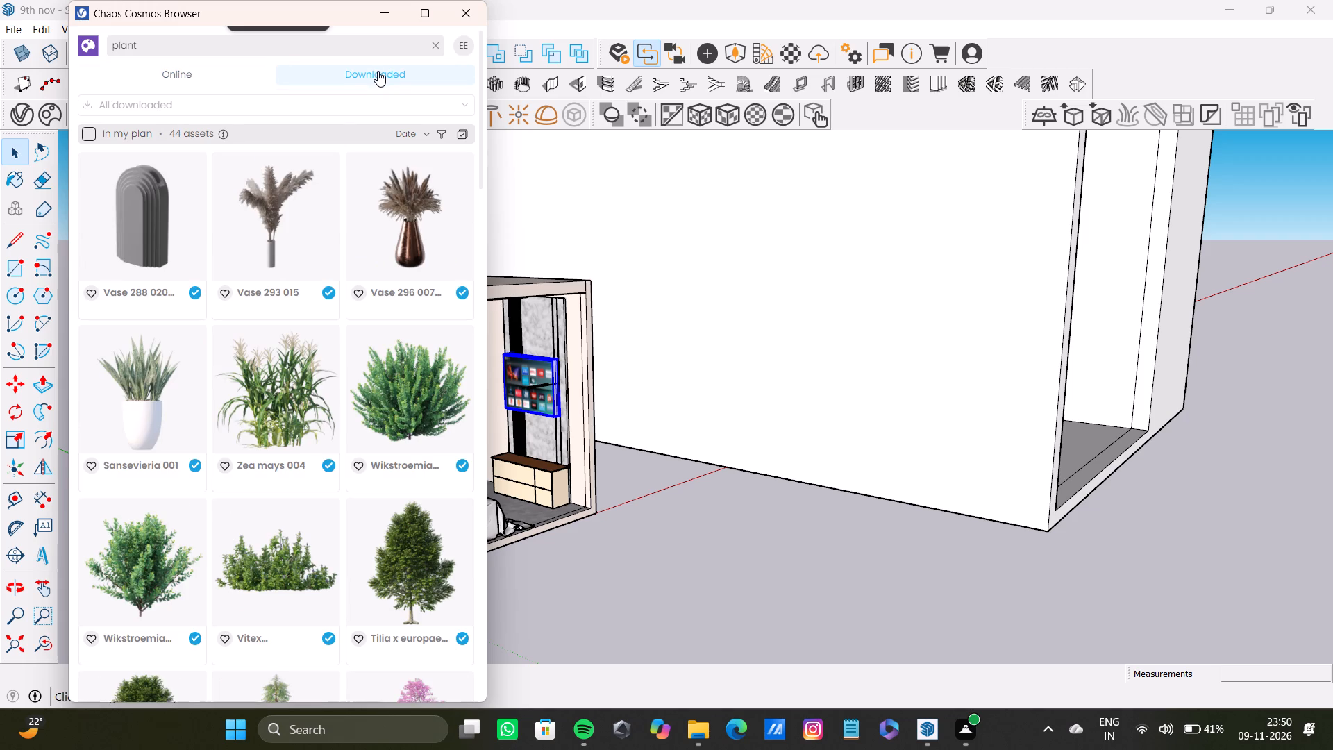
scroll(405, 473, down, 1)
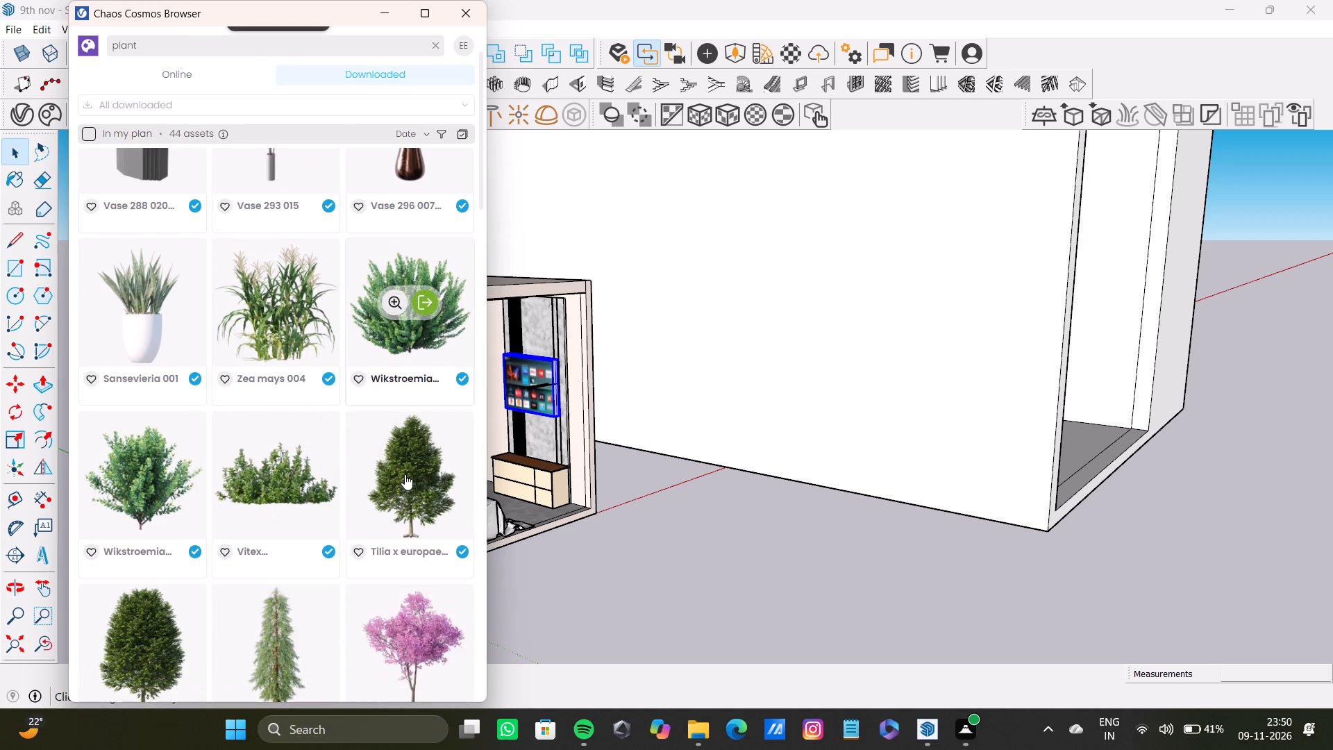
scroll(404, 475, down, 11)
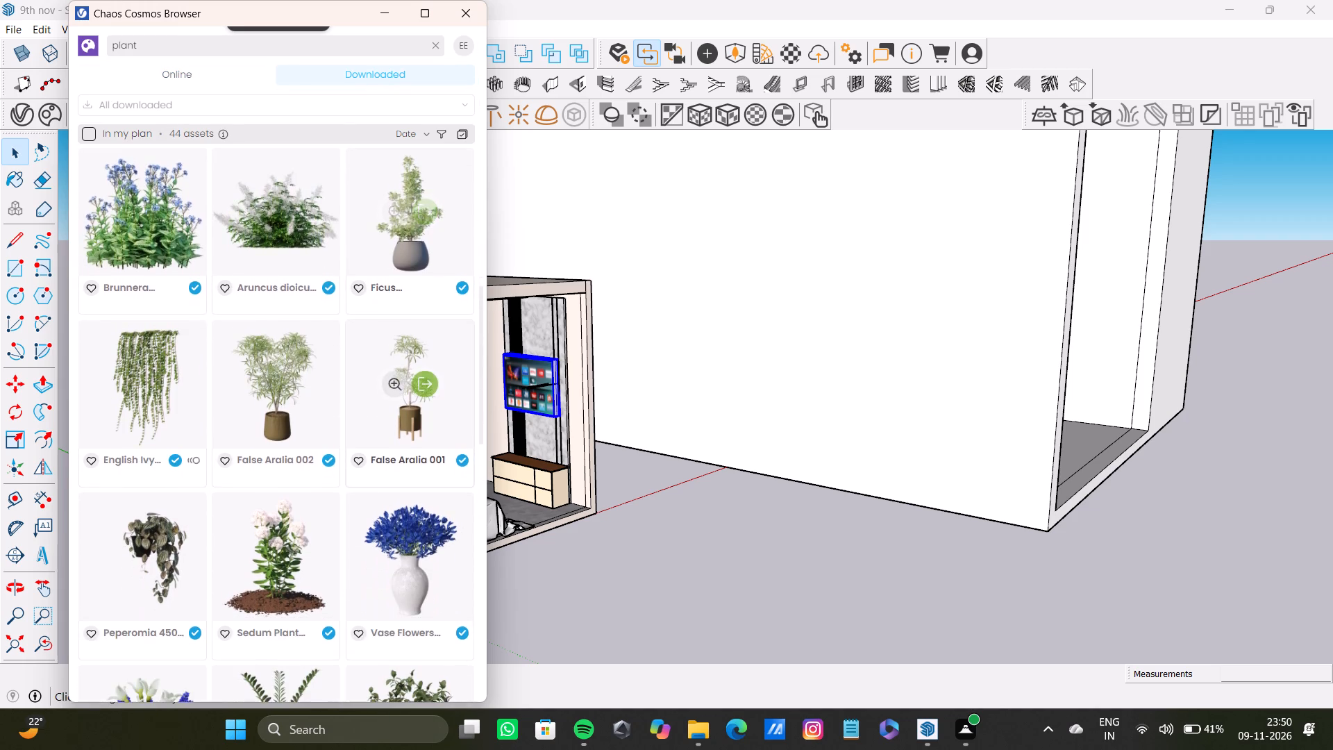
scroll(397, 477, down, 8)
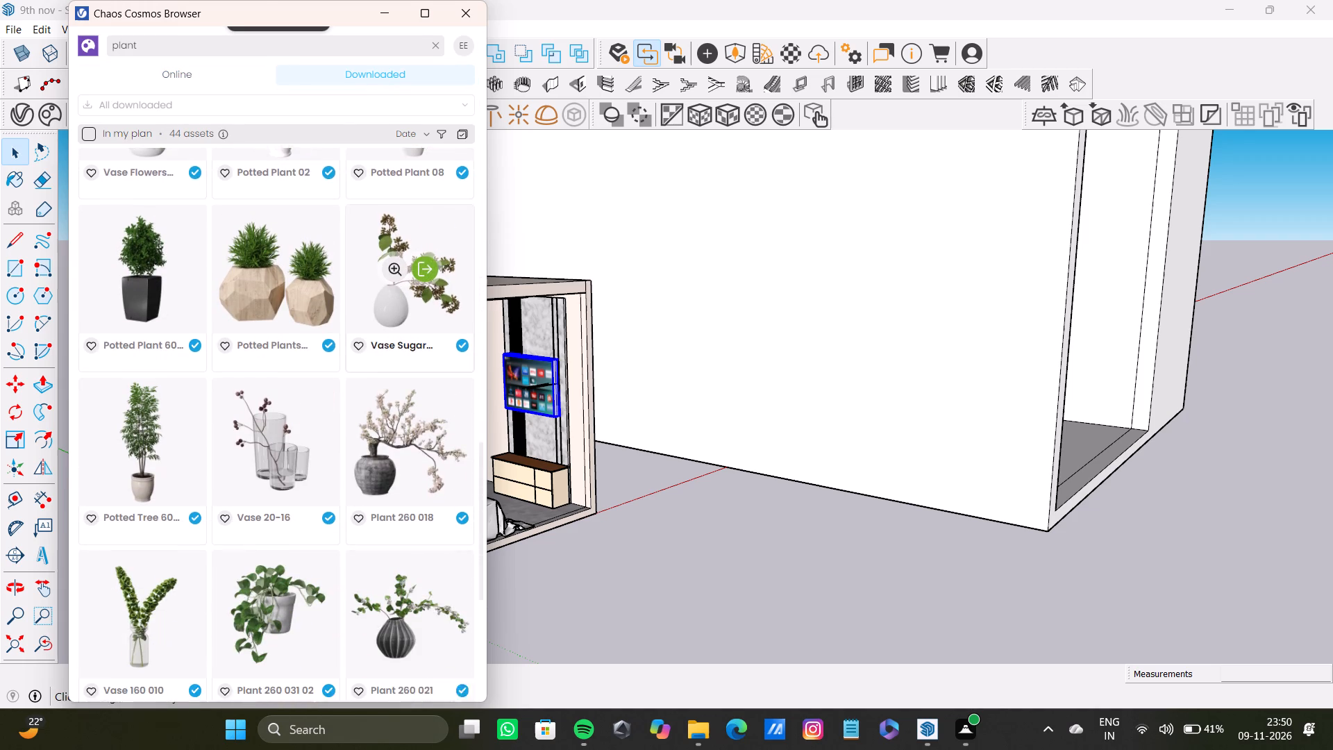
click(158, 215)
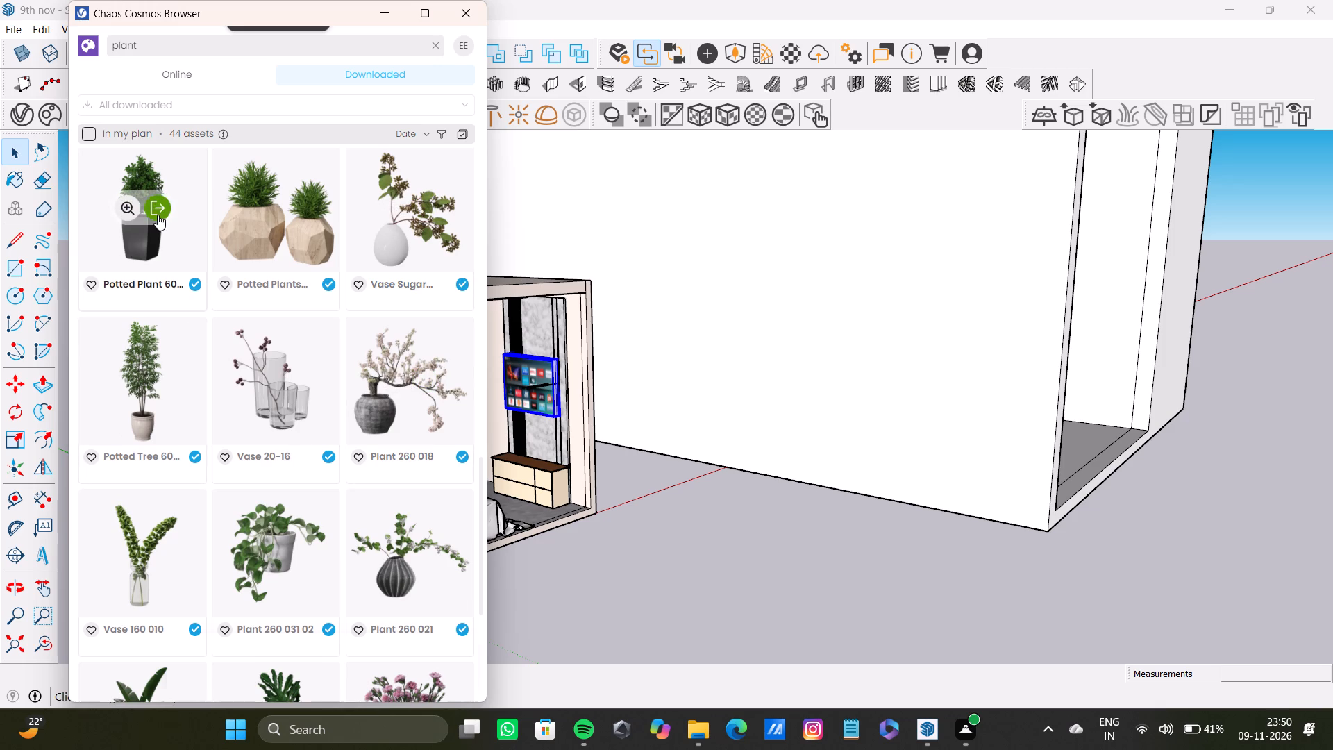
Place the potted plant on the marble floor between the door and the drawer cabinet.
scroll(467, 478, up, 5)
shift+middle_drag(465, 476, 453, 569)
scroll(500, 547, up, 3)
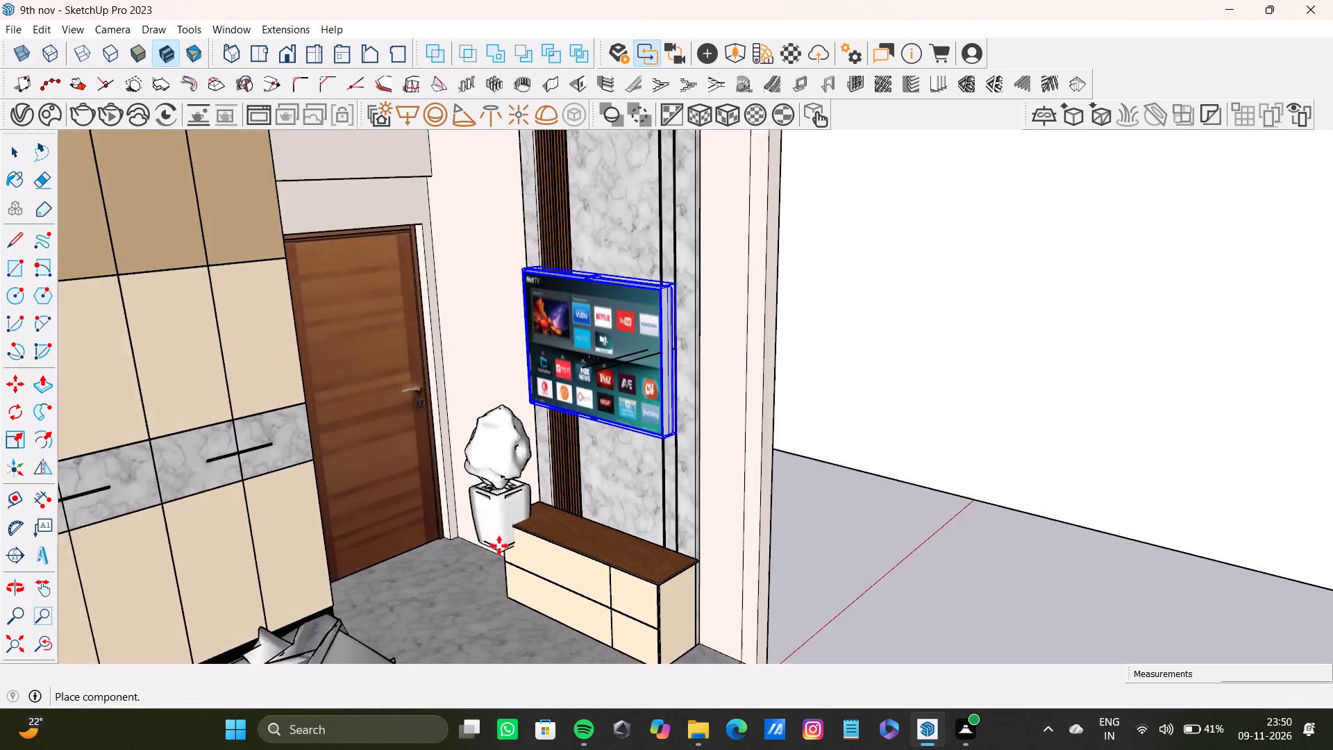
scroll(499, 546, up, 12)
middle_drag(449, 601, 706, 541)
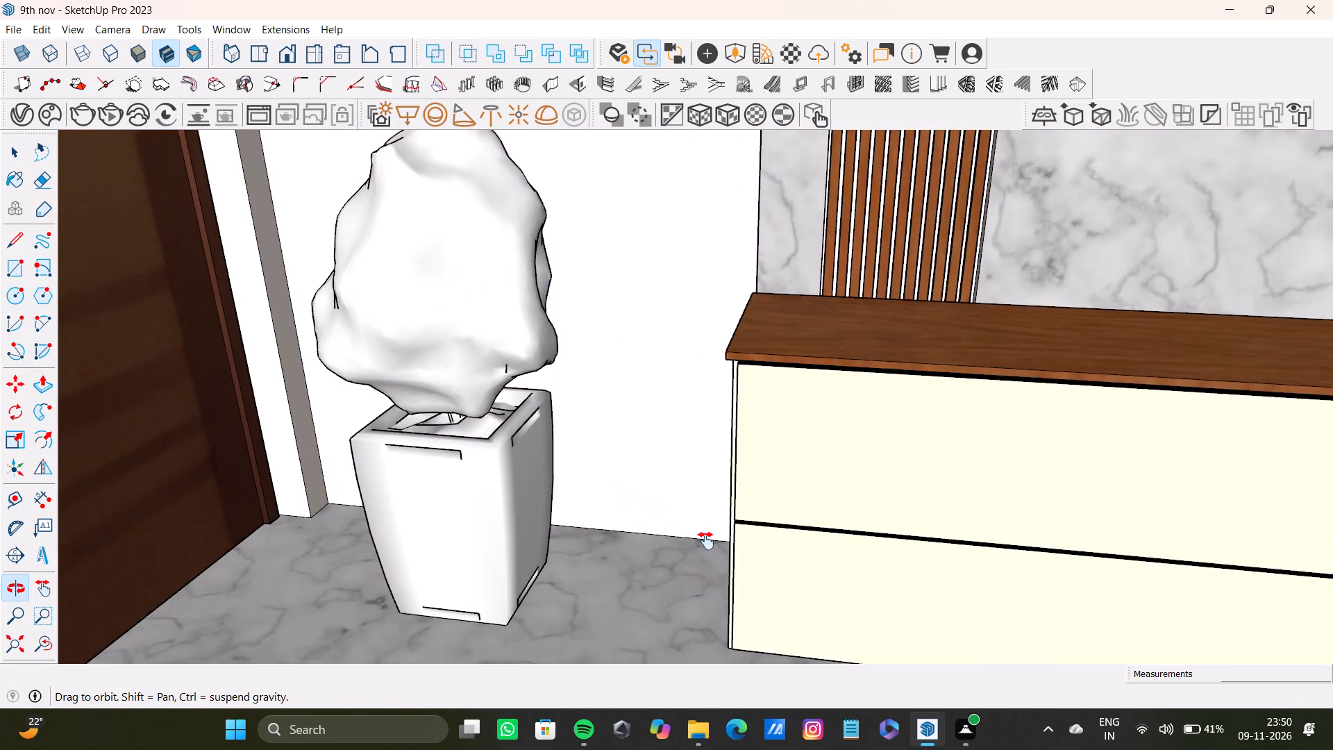
middle_drag(706, 541, 771, 560)
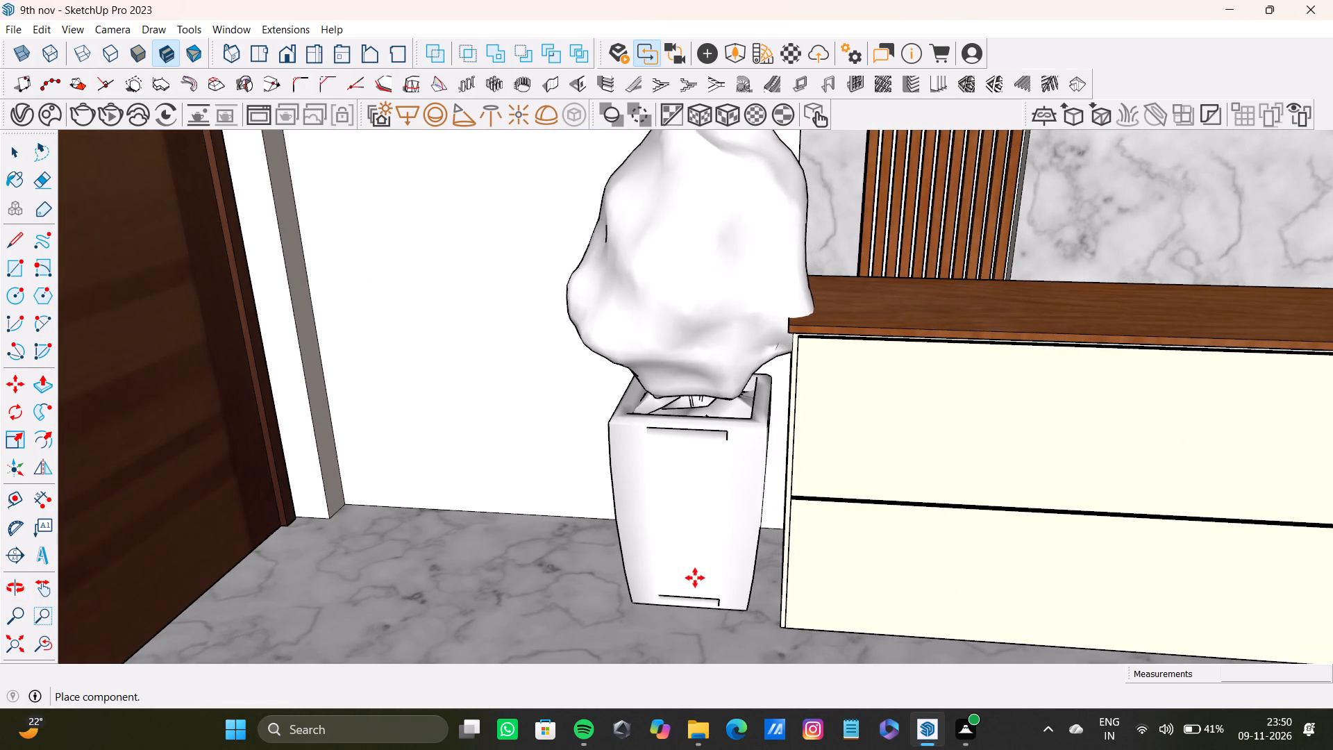
click(663, 576)
key(space)
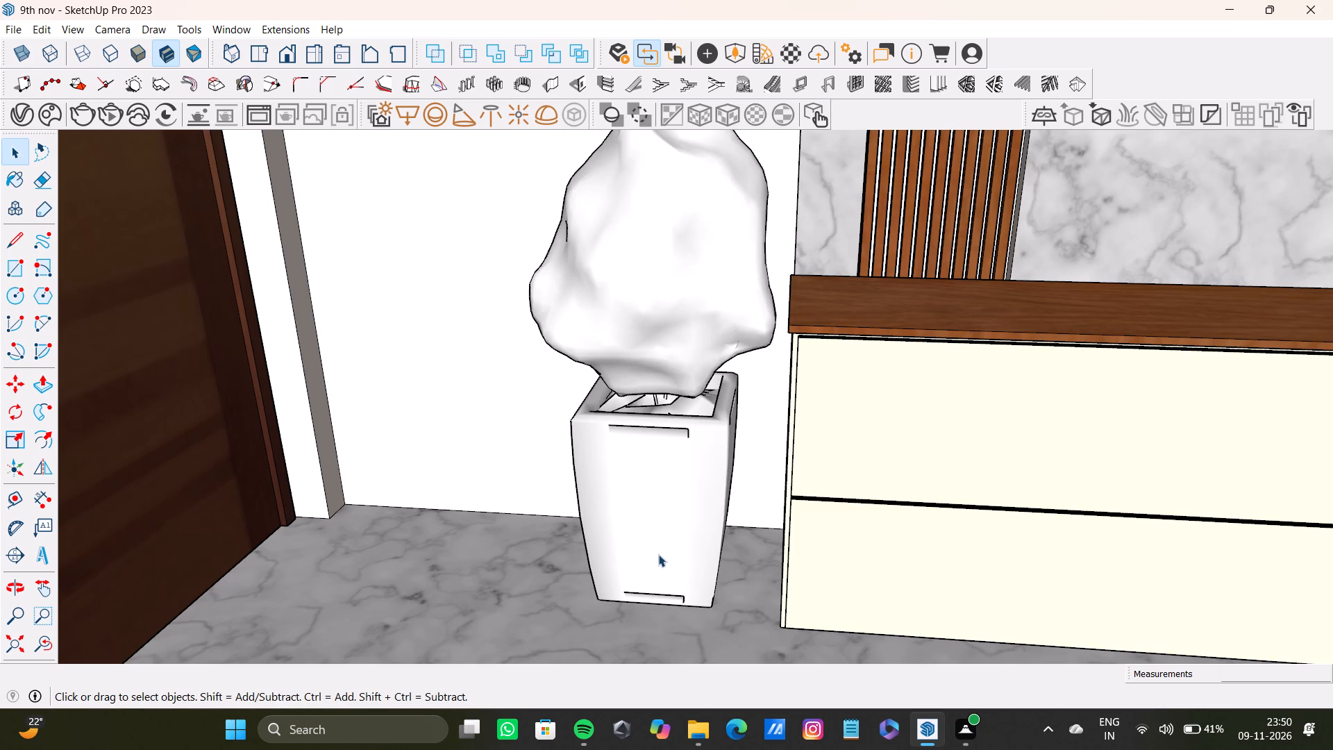
Enlarge the potted plant beside the cabinet uniformly by a factor of about 1.45.
click(712, 533)
scroll(666, 508, down, 4)
shift+middle_drag(666, 510, 526, 497)
scroll(526, 497, down, 1)
key(s)
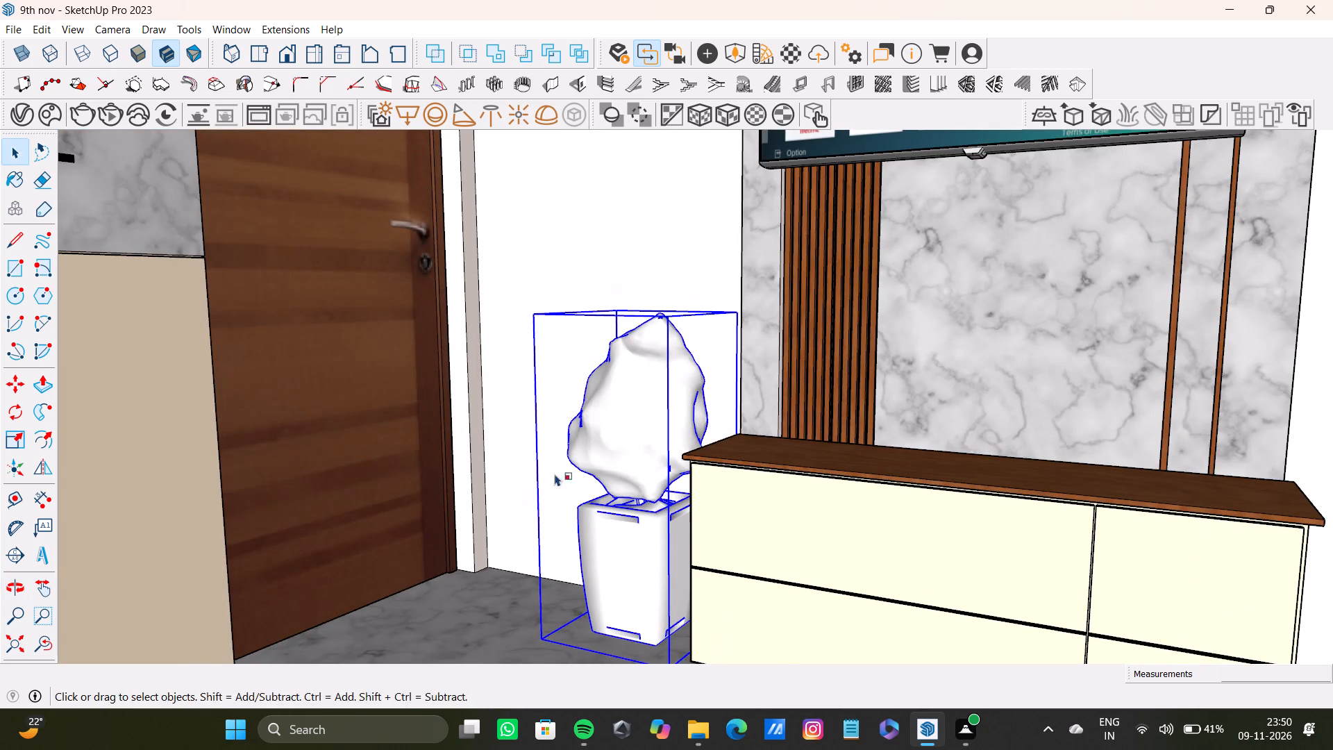
drag(615, 311, 578, 187)
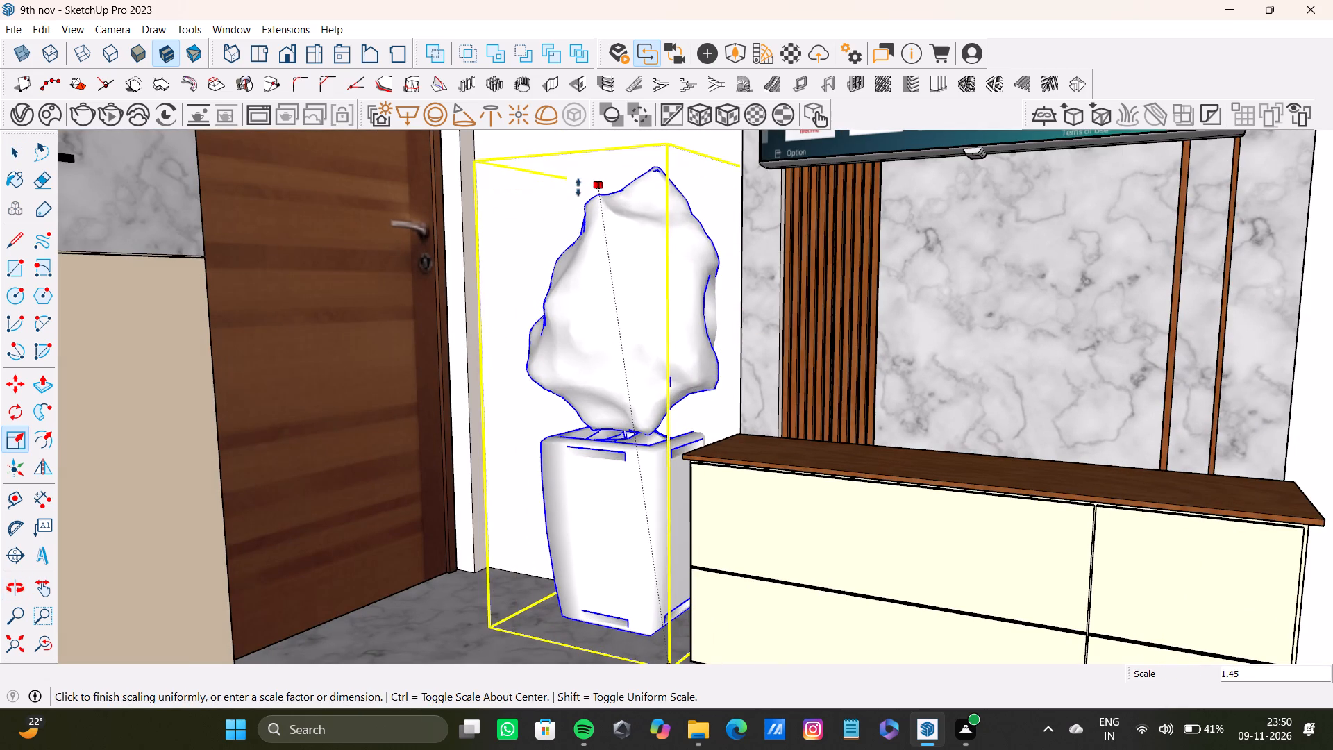
drag(578, 187, 537, 183)
Examine the enlarged plant in the room and how its pot sits against the drawer cabinet.
middle_drag(697, 469, 782, 468)
scroll(576, 479, down, 4)
shift+middle_drag(567, 527, 589, 444)
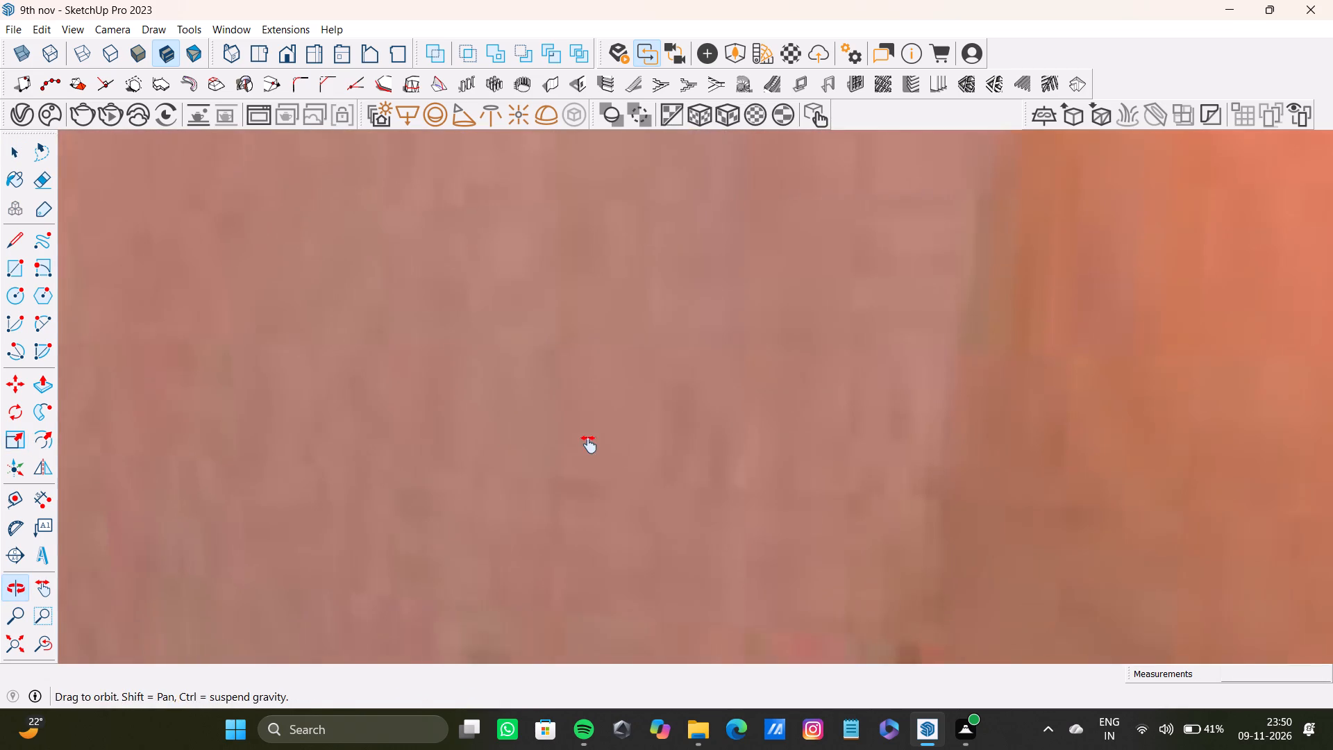
shift+middle_drag(589, 444, 588, 478)
click(13, 647)
middle_drag(610, 489, 366, 495)
scroll(447, 478, up, 9)
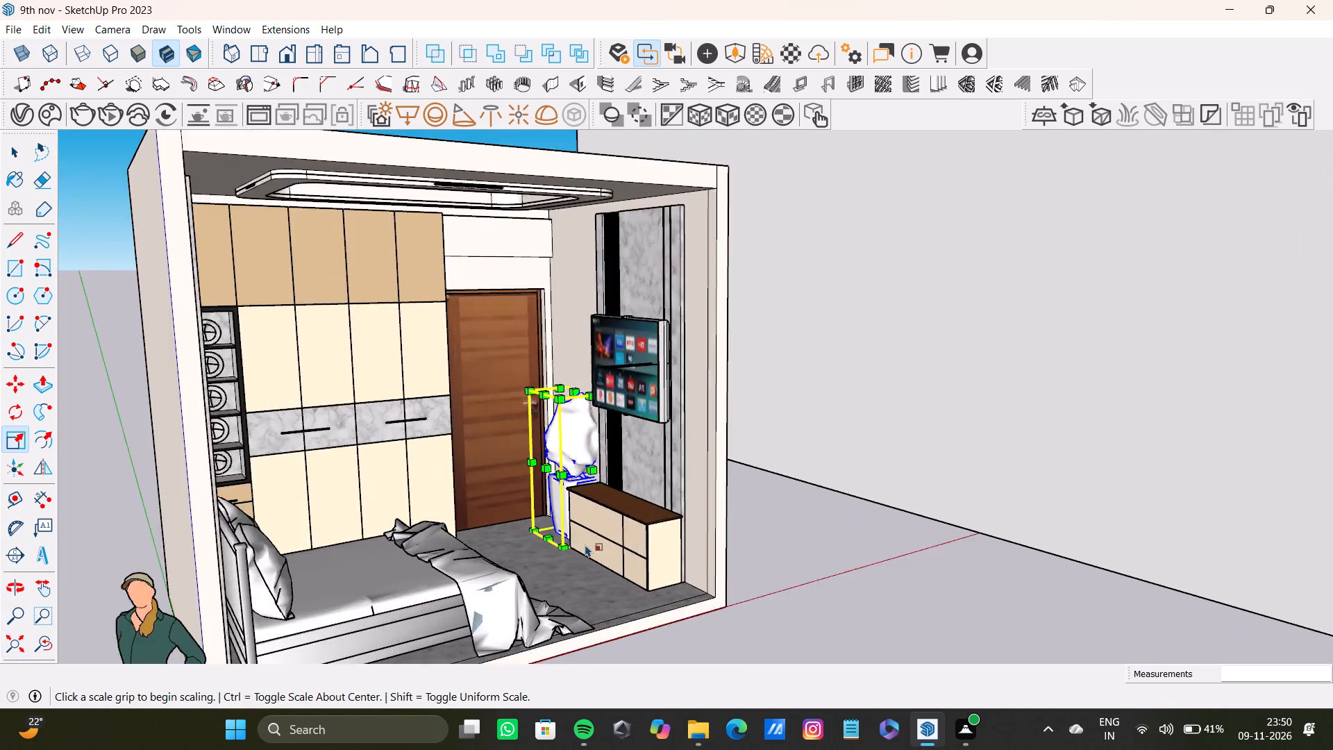
scroll(585, 544, up, 16)
middle_drag(568, 545, 629, 562)
scroll(628, 562, up, 1)
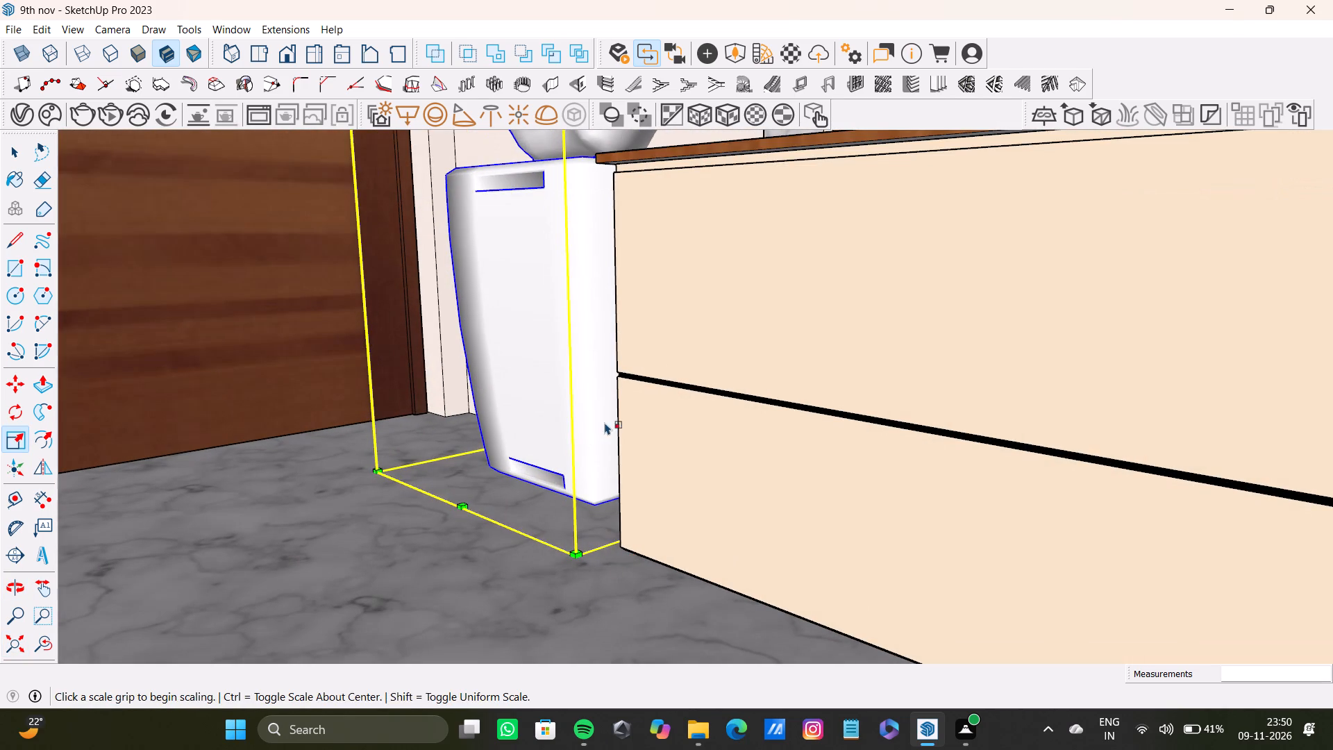
Move the potted plant about 1' 10" across the floor, out from behind the end of the drawer cabinet.
key(m)
click(594, 507)
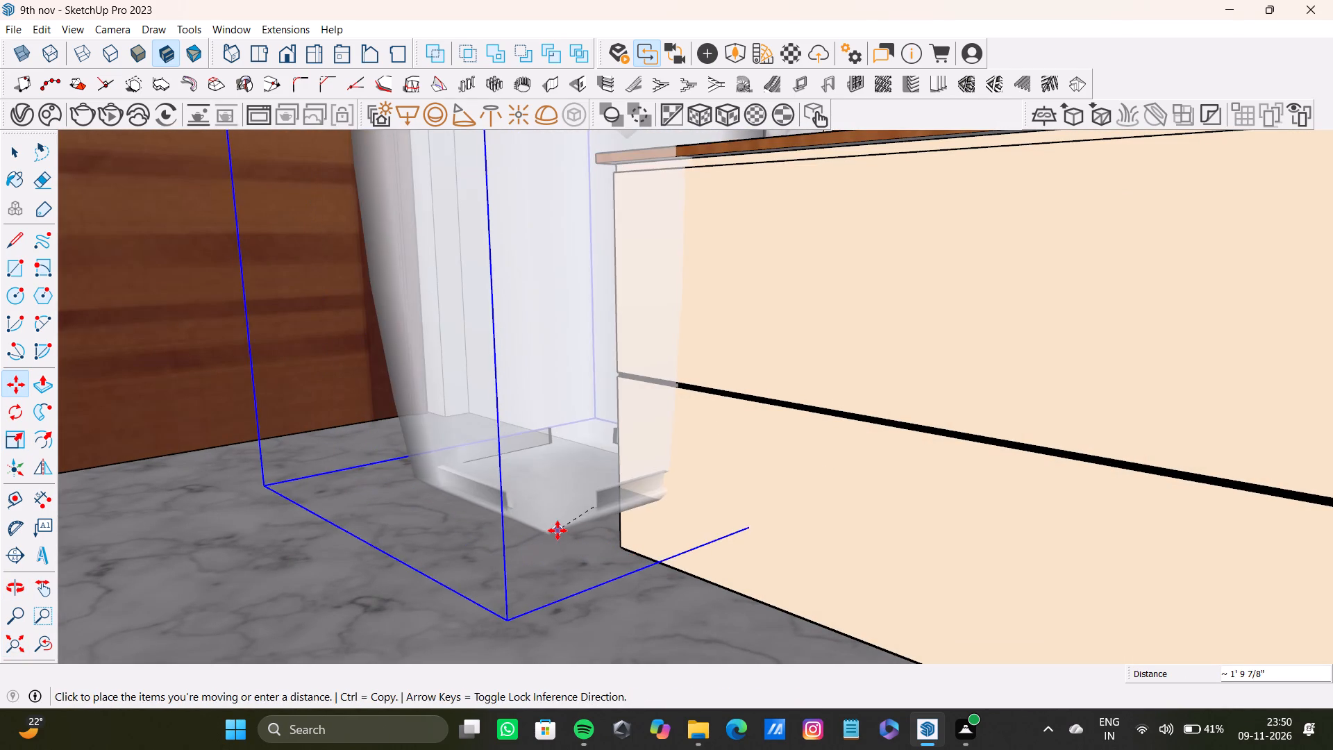
click(555, 525)
Shrink the potted plant uniformly by a factor of about 0.72.
scroll(549, 543, down, 13)
middle_drag(549, 534, 598, 481)
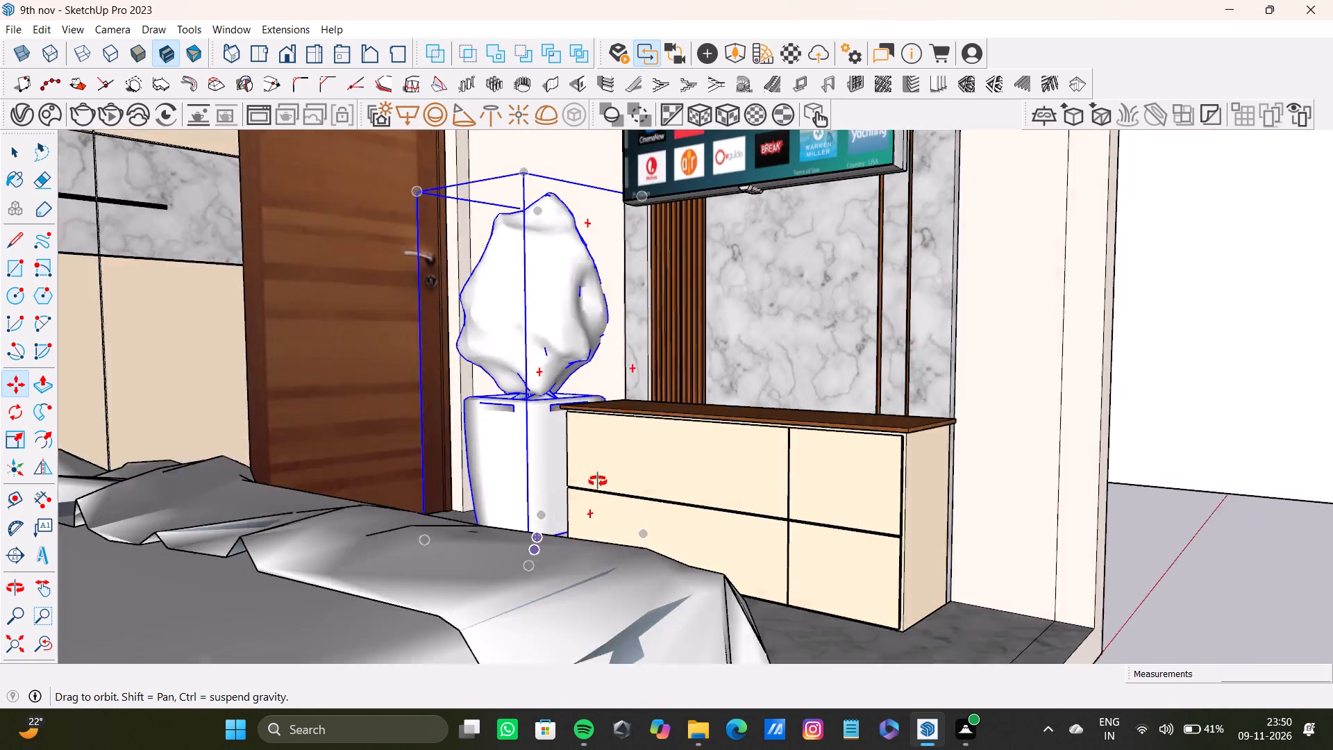
middle_drag(598, 481, 647, 523)
scroll(459, 376, down, 3)
shift+middle_drag(473, 403, 535, 469)
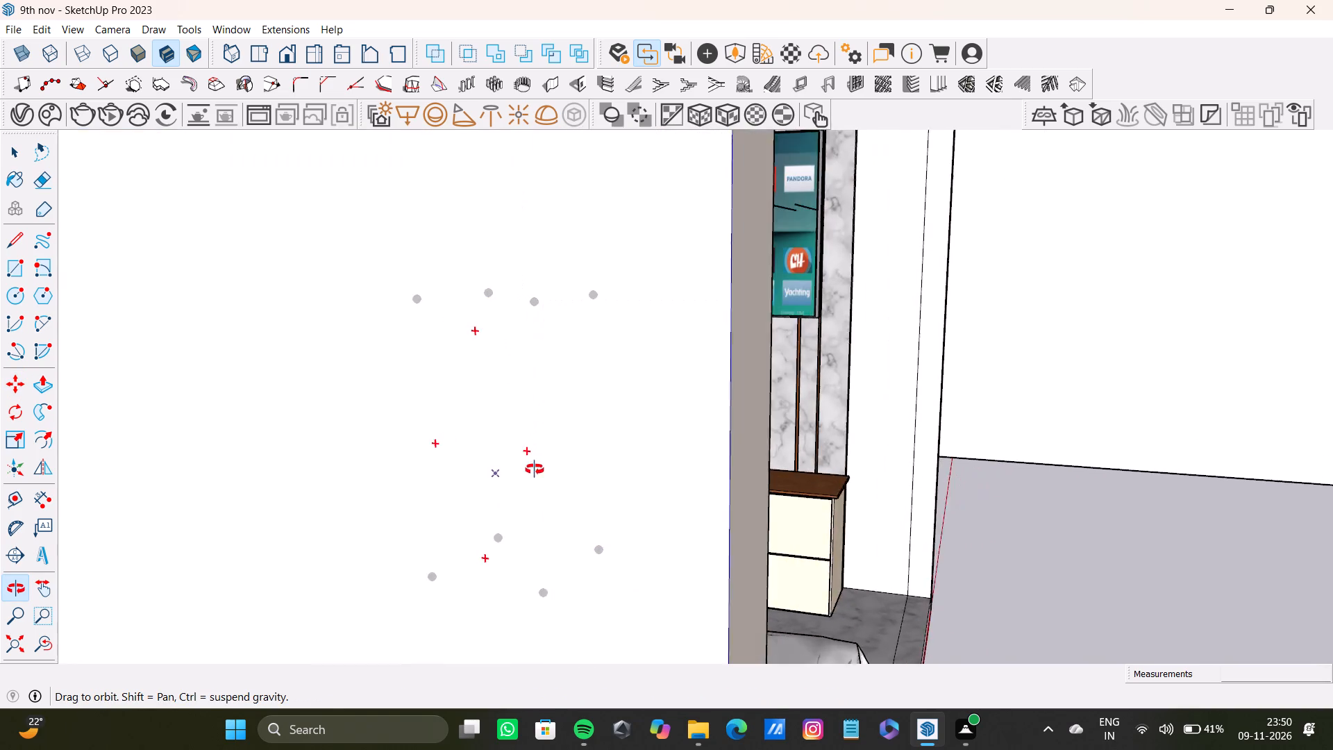
shift+middle_drag(535, 469, 488, 481)
key(s)
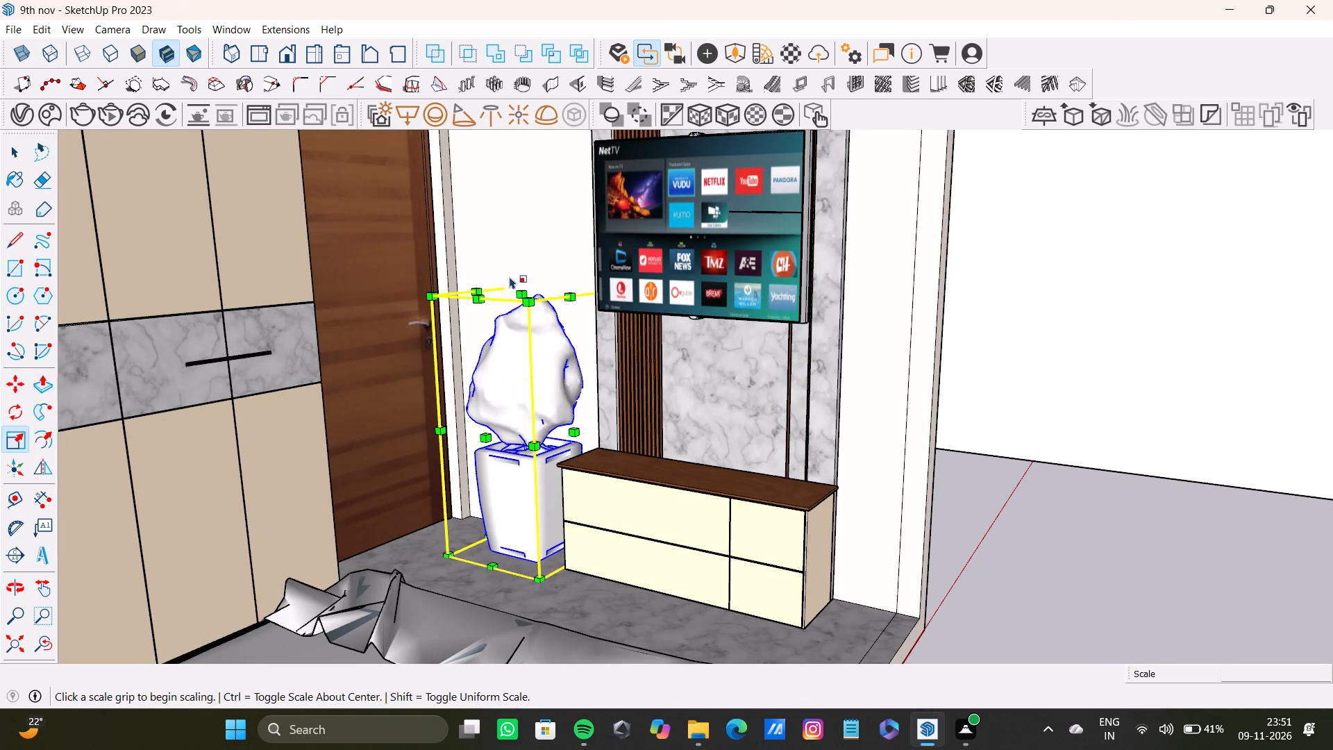
drag(521, 283, 535, 339)
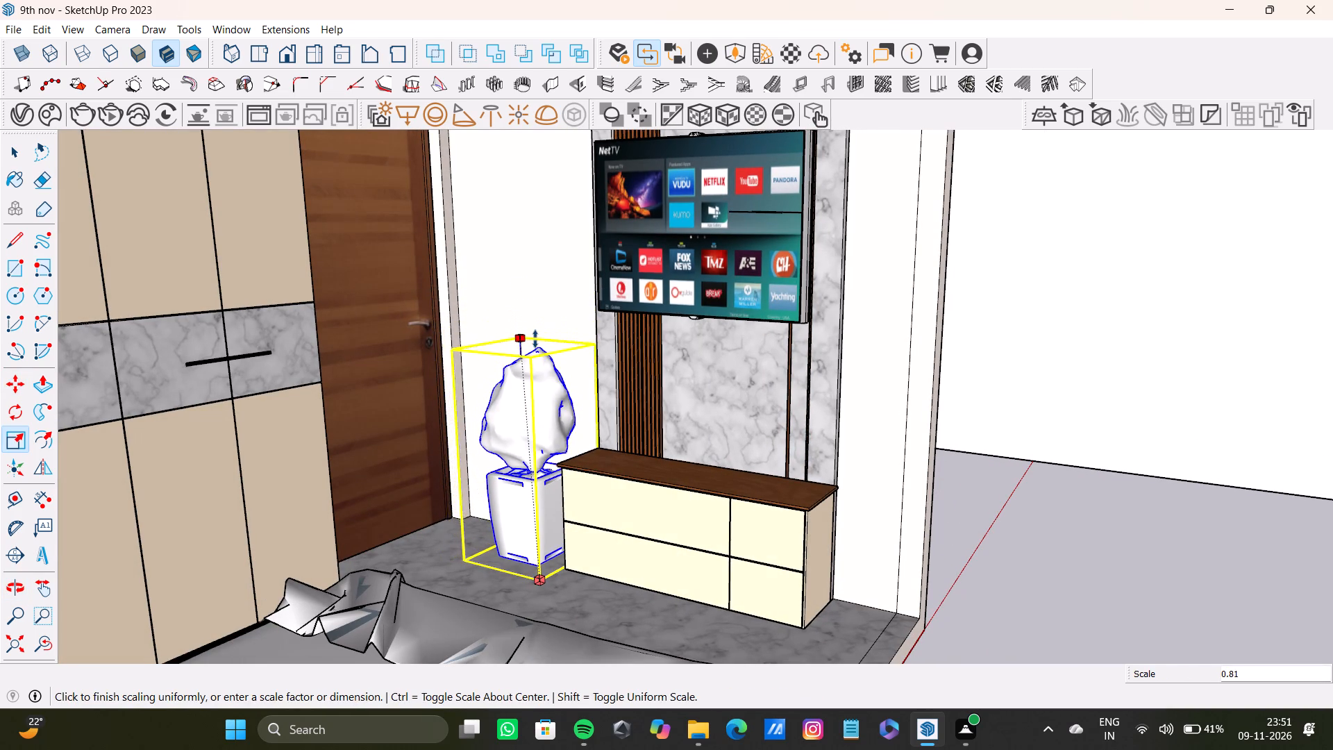
drag(535, 339, 548, 361)
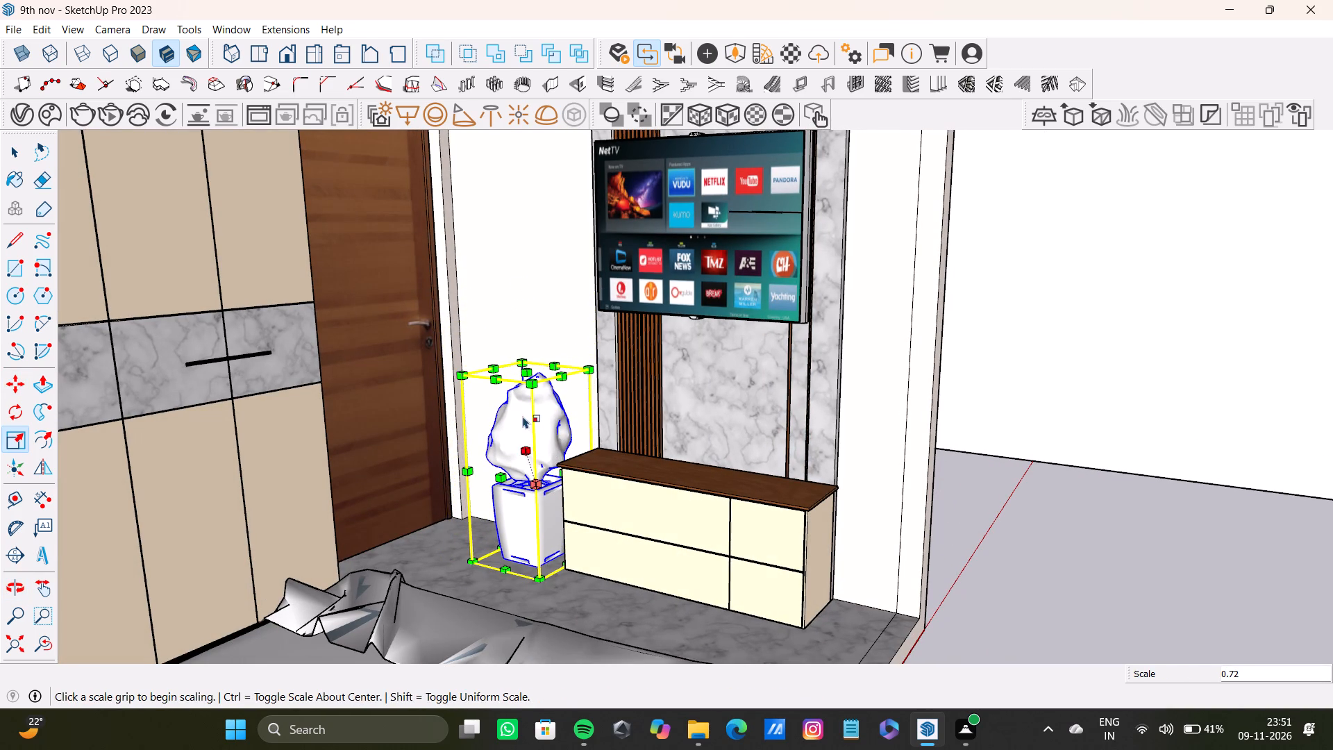
Narrow the potted plant along the red axis to roughly three-quarters of its width and stretch it taller along the blue axis.
drag(500, 476, 515, 472)
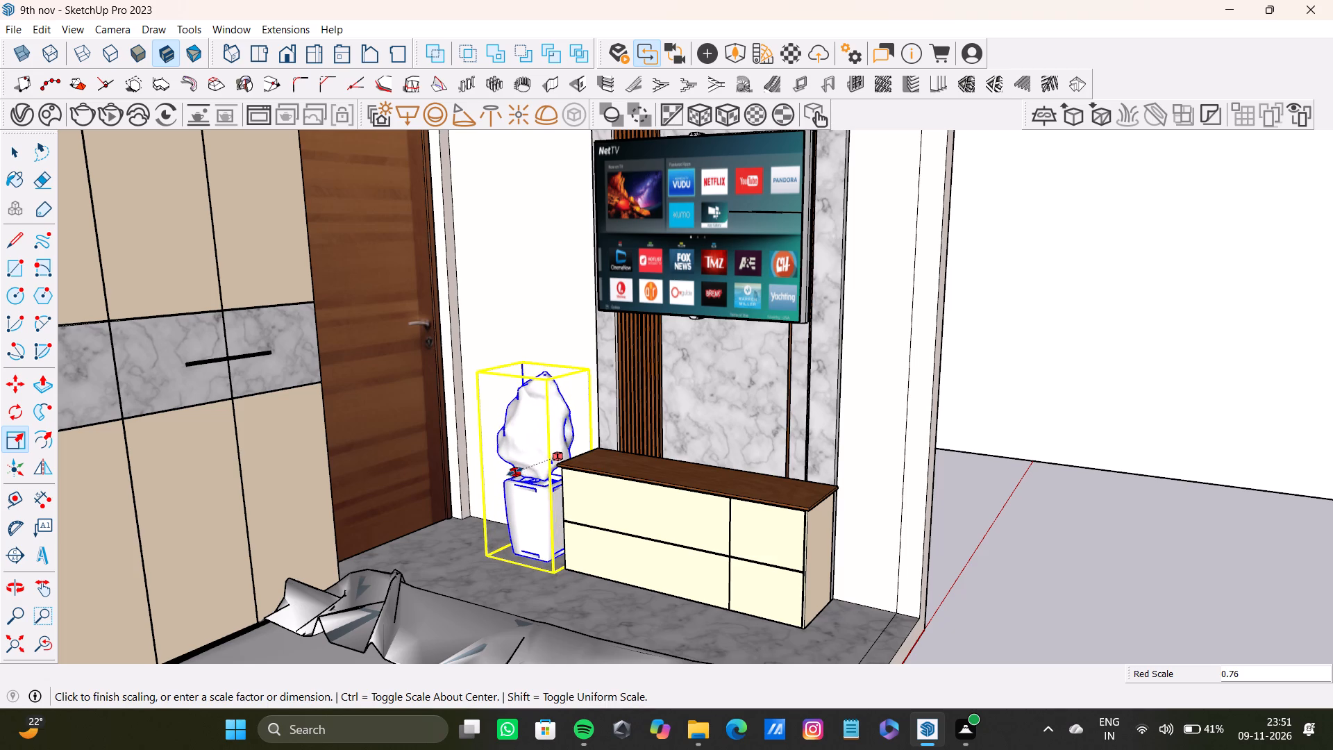
drag(515, 472, 512, 471)
drag(534, 374, 528, 333)
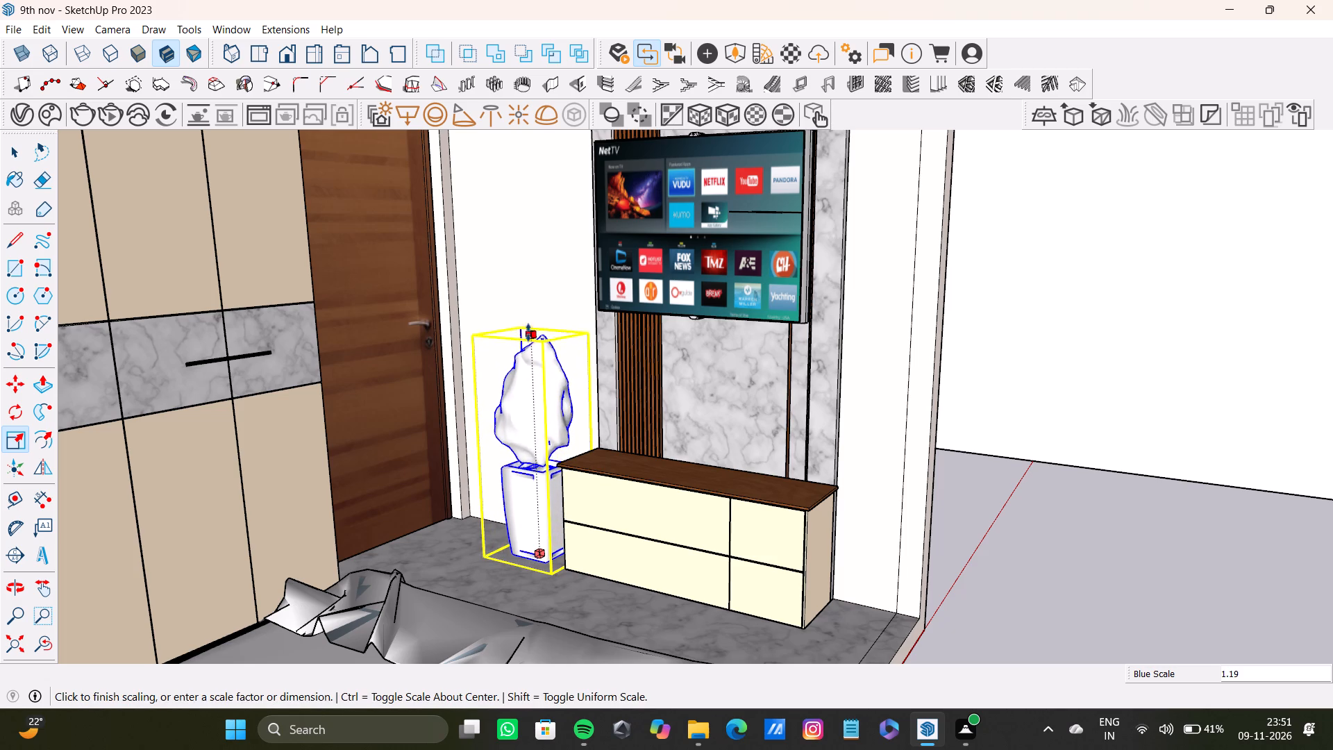
drag(528, 333, 525, 310)
key(space)
click(1033, 527)
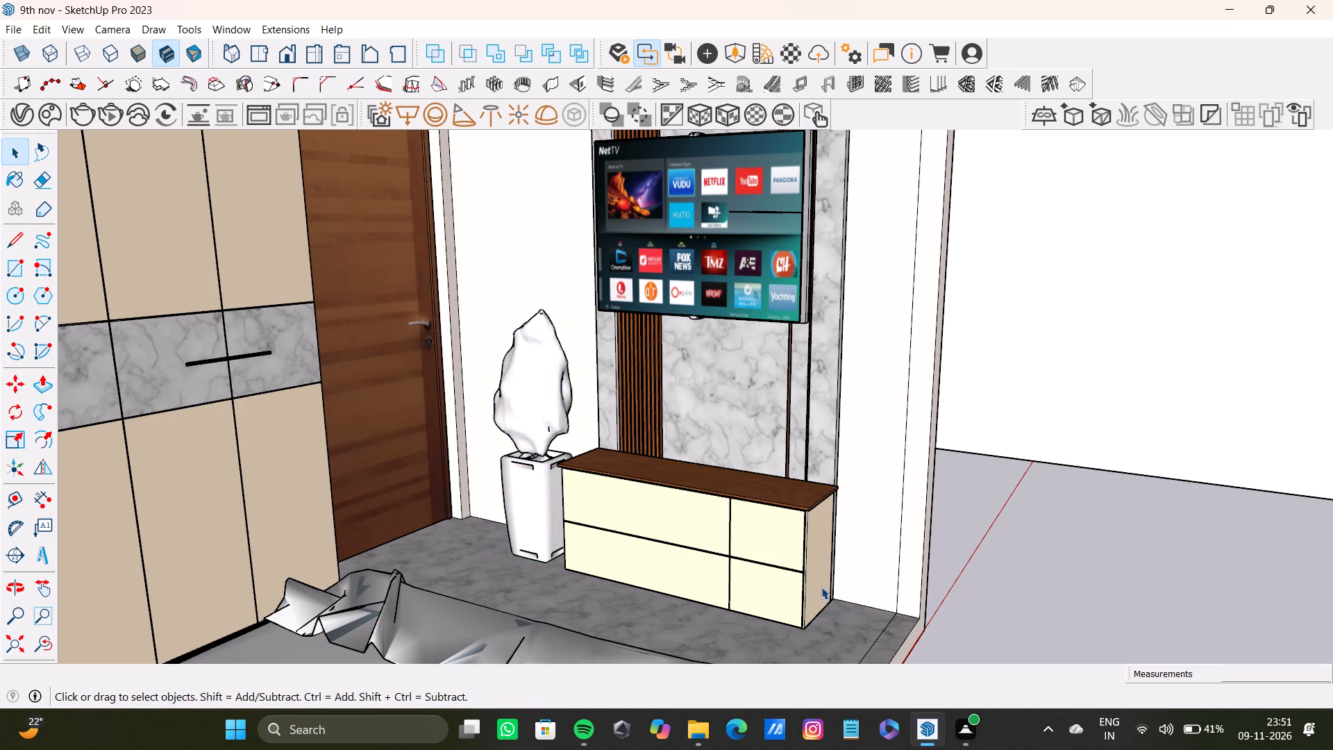
Examine the resized plant and the bedroom furniture as a whole through the room's open side.
scroll(719, 607, down, 3)
middle_drag(709, 608, 394, 543)
scroll(398, 537, down, 4)
shift+middle_drag(409, 537, 588, 516)
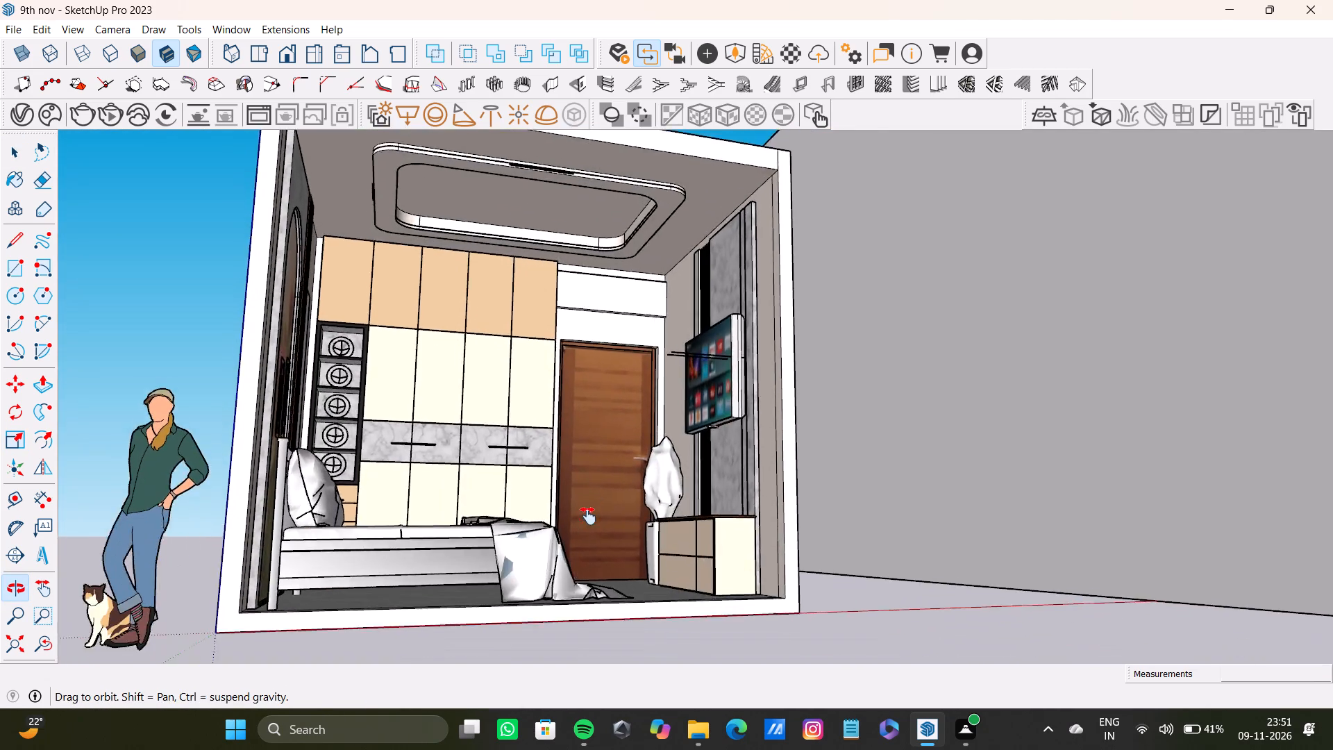
shift+middle_drag(588, 516, 369, 526)
shift+scroll(386, 492, up, 6)
shift+middle_click(476, 499)
scroll(476, 506, down, 2)
middle_drag(476, 506, 635, 551)
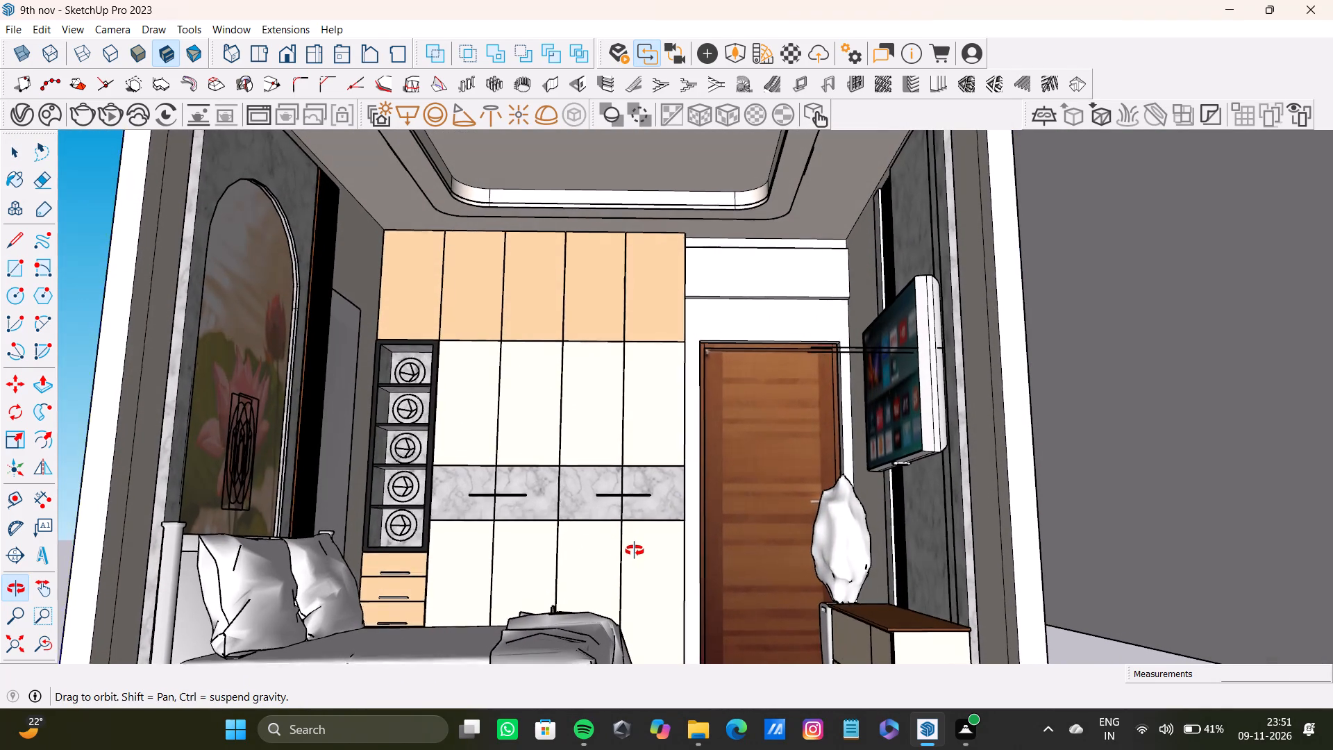
middle_drag(635, 551, 634, 553)
scroll(542, 504, down, 3)
middle_drag(650, 558, 630, 555)
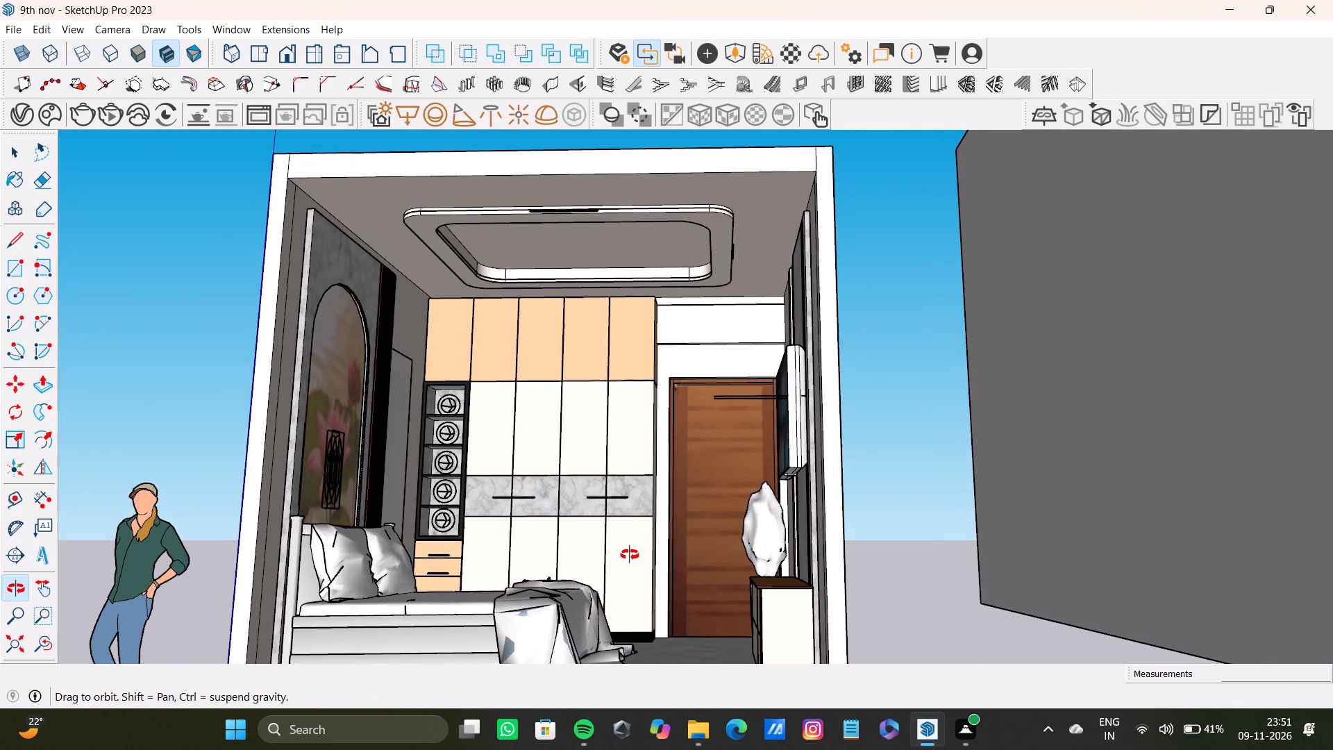
middle_drag(630, 555, 651, 547)
scroll(558, 433, down, 3)
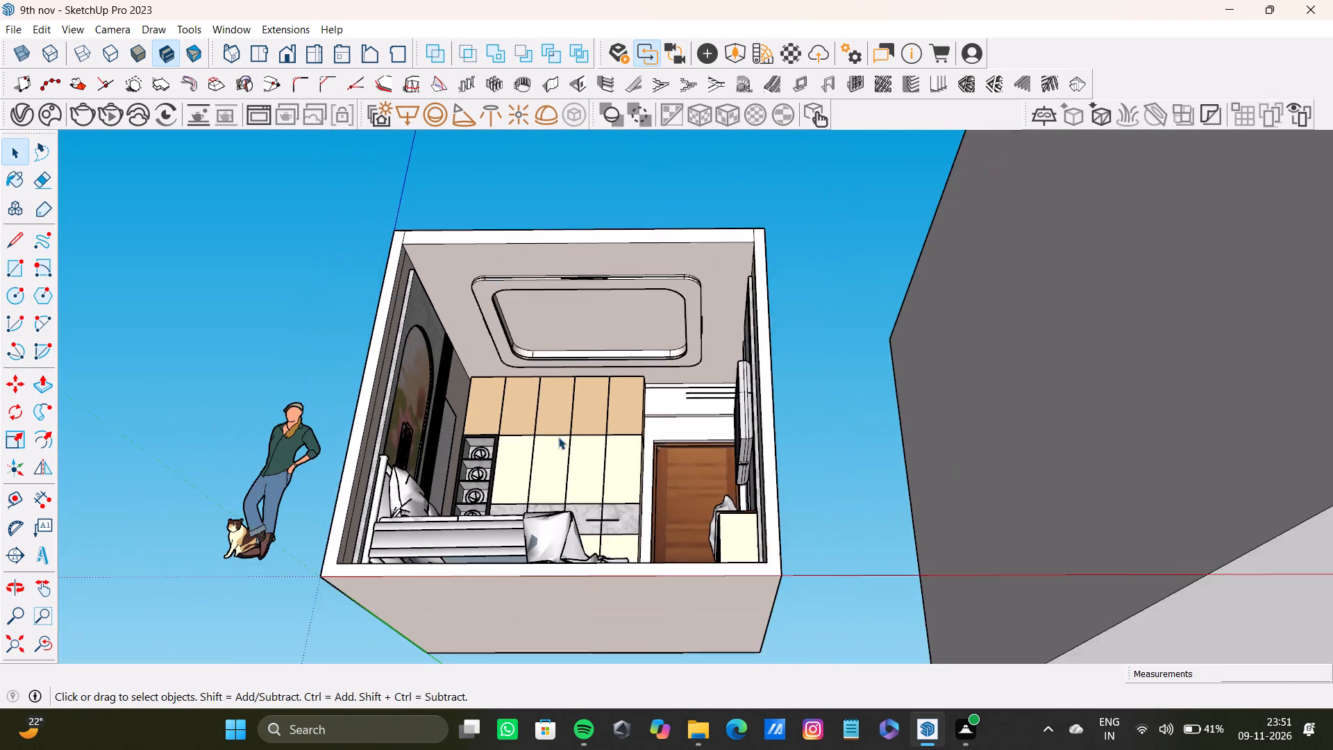
Frame the bedroom through its open side with bed, wardrobe and door in view, and start a V-Ray interactive render.
middle_drag(558, 437, 538, 592)
scroll(538, 592, up, 2)
shift+middle_drag(538, 592, 566, 586)
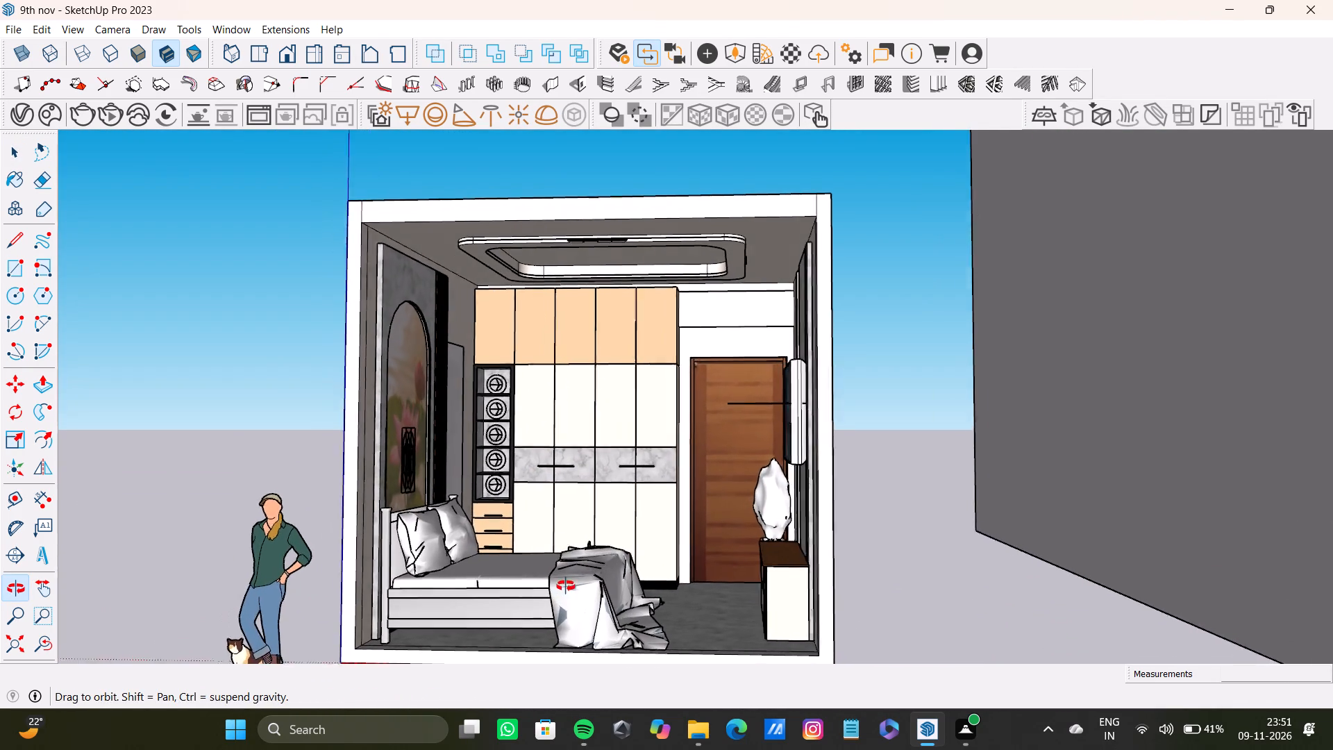
shift+middle_drag(566, 586, 601, 589)
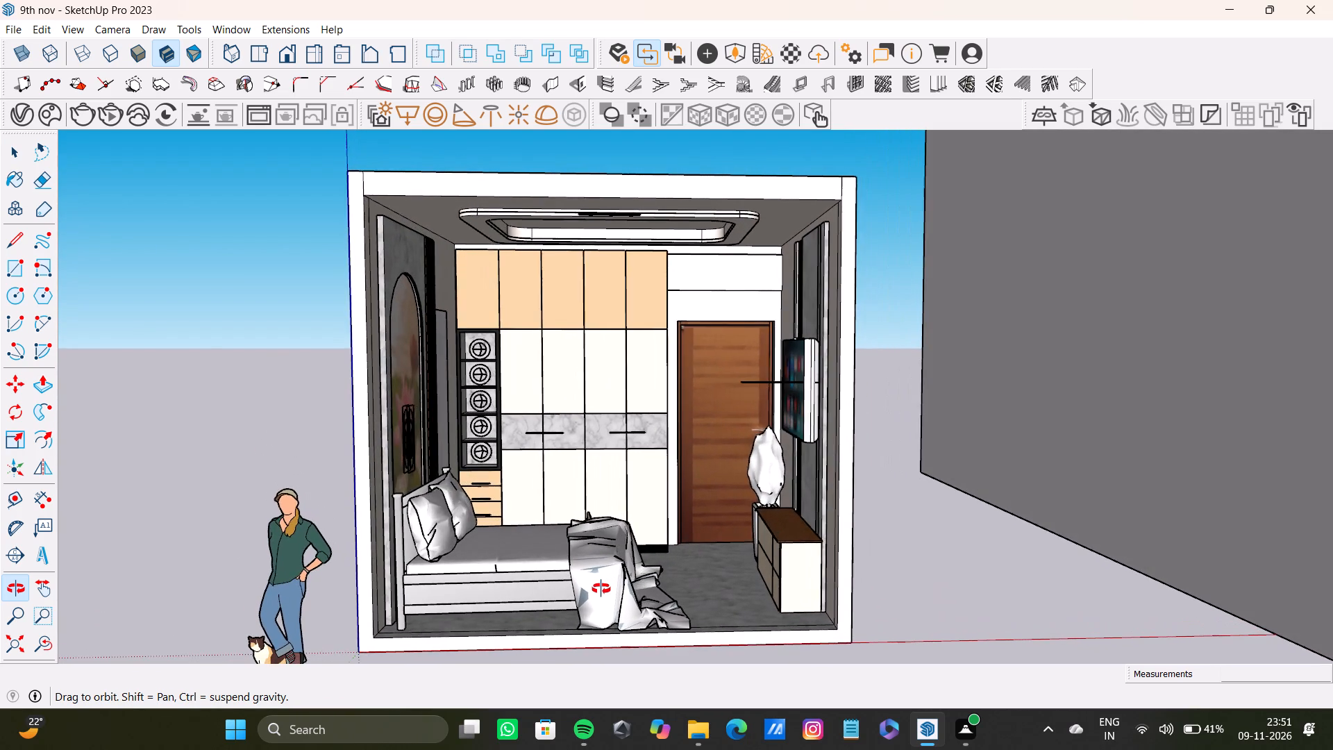
shift+middle_drag(601, 589, 562, 590)
scroll(560, 580, up, 2)
middle_drag(562, 576, 533, 587)
shift+scroll(533, 564, down, 2)
shift+middle_drag(533, 564, 520, 578)
scroll(492, 565, up, 1)
middle_drag(492, 563, 471, 562)
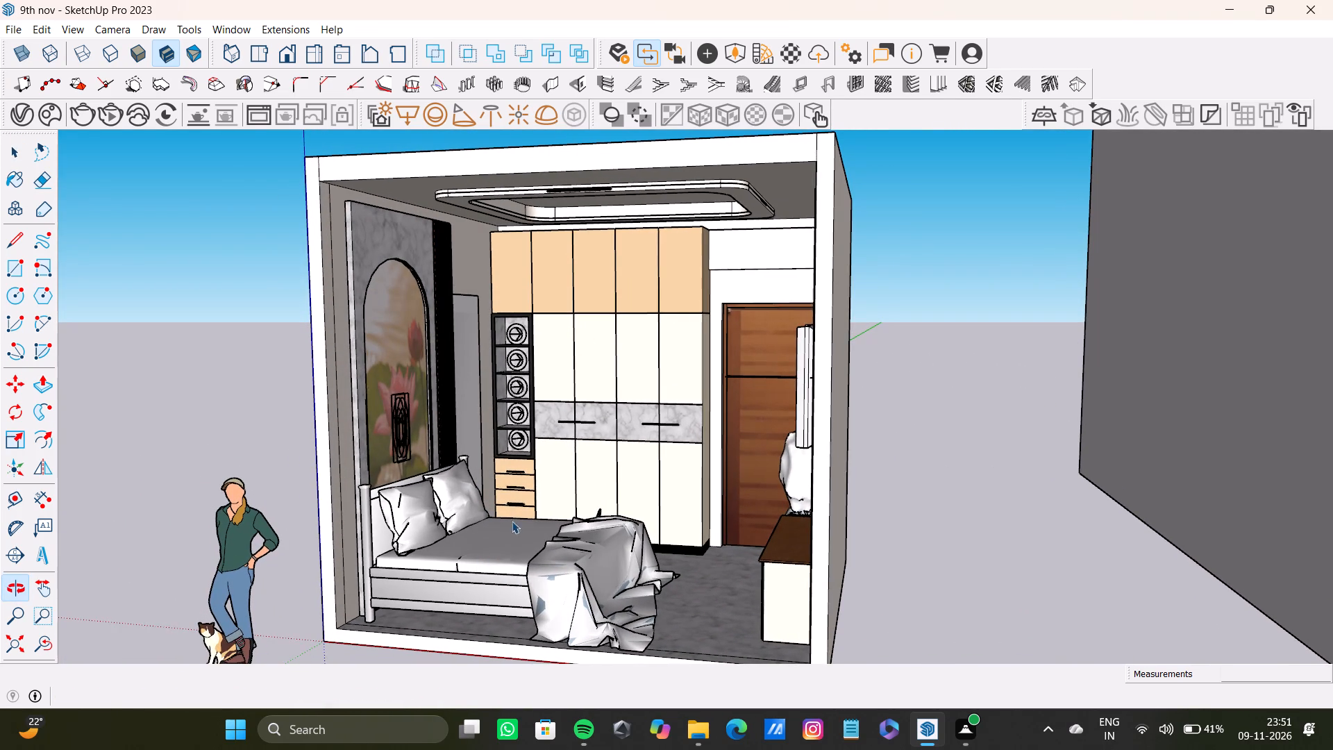
click(105, 117)
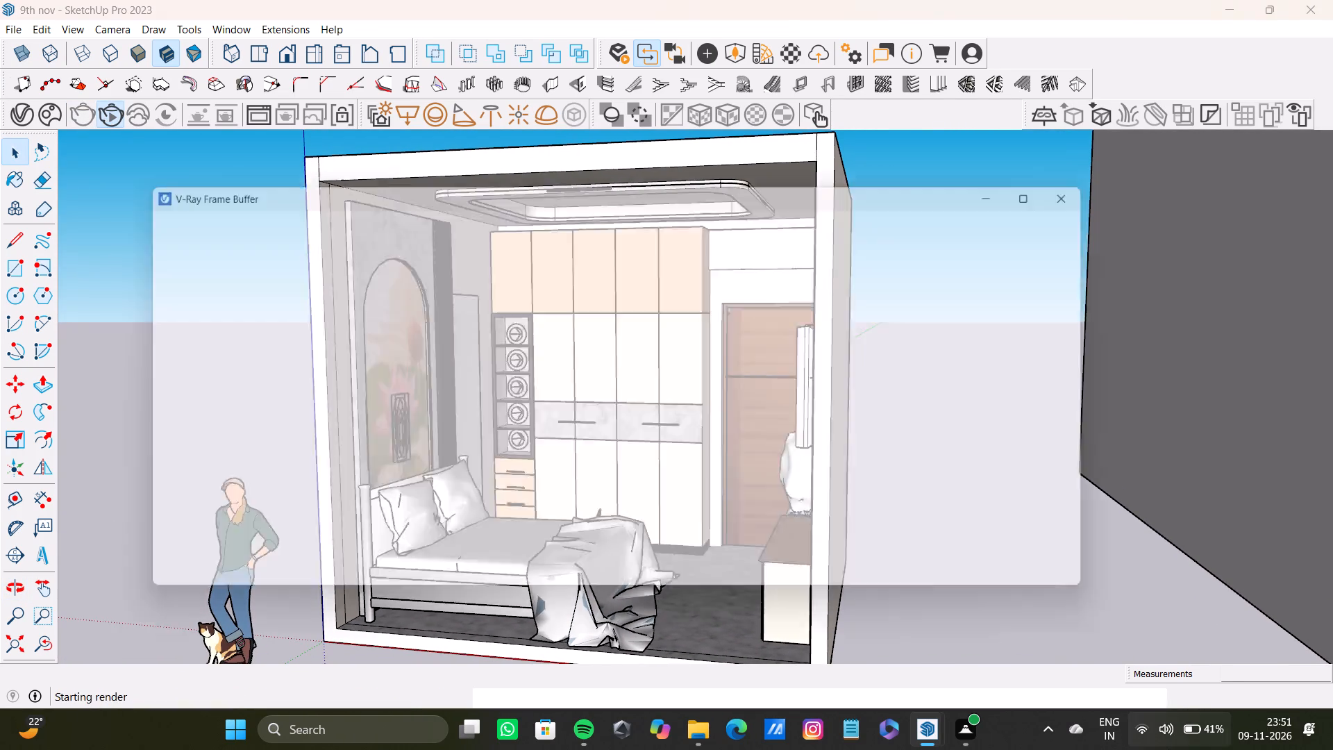
Raise the display brightness in the system quick settings.
click(1175, 745)
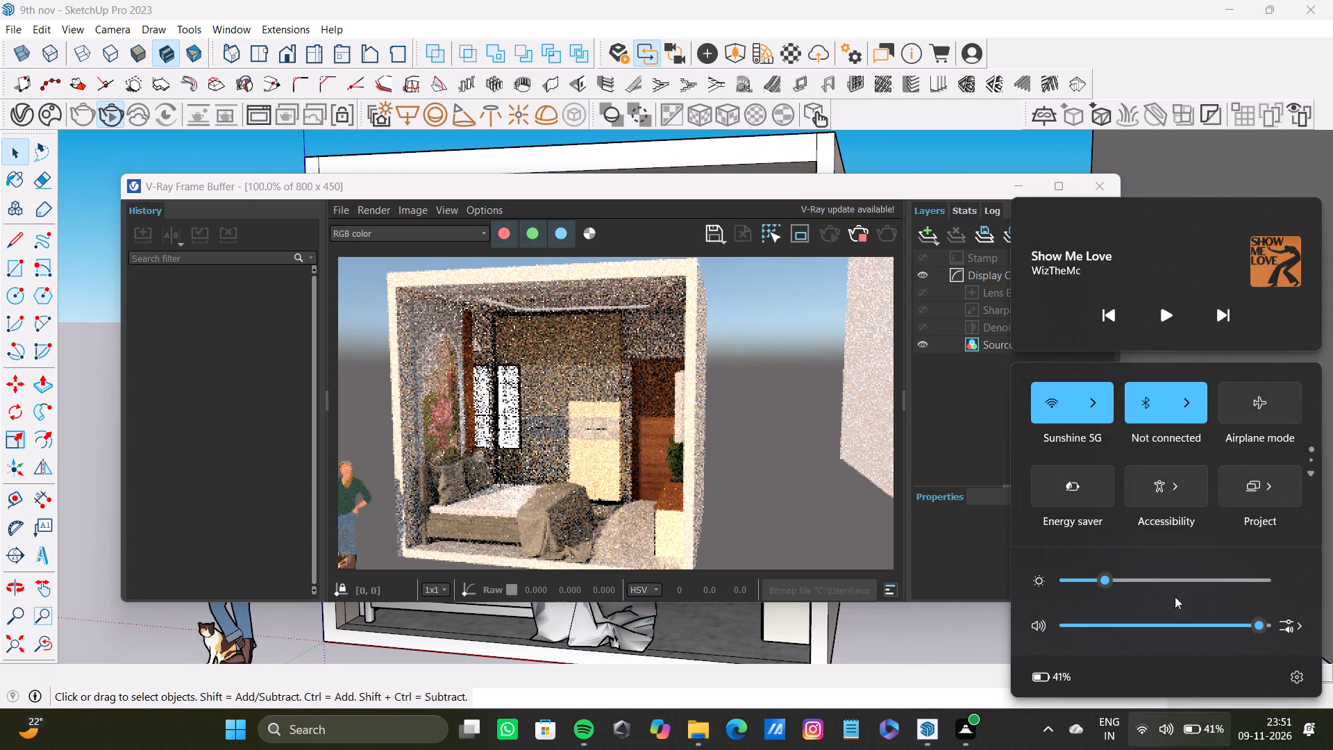
click(1181, 575)
click(1009, 731)
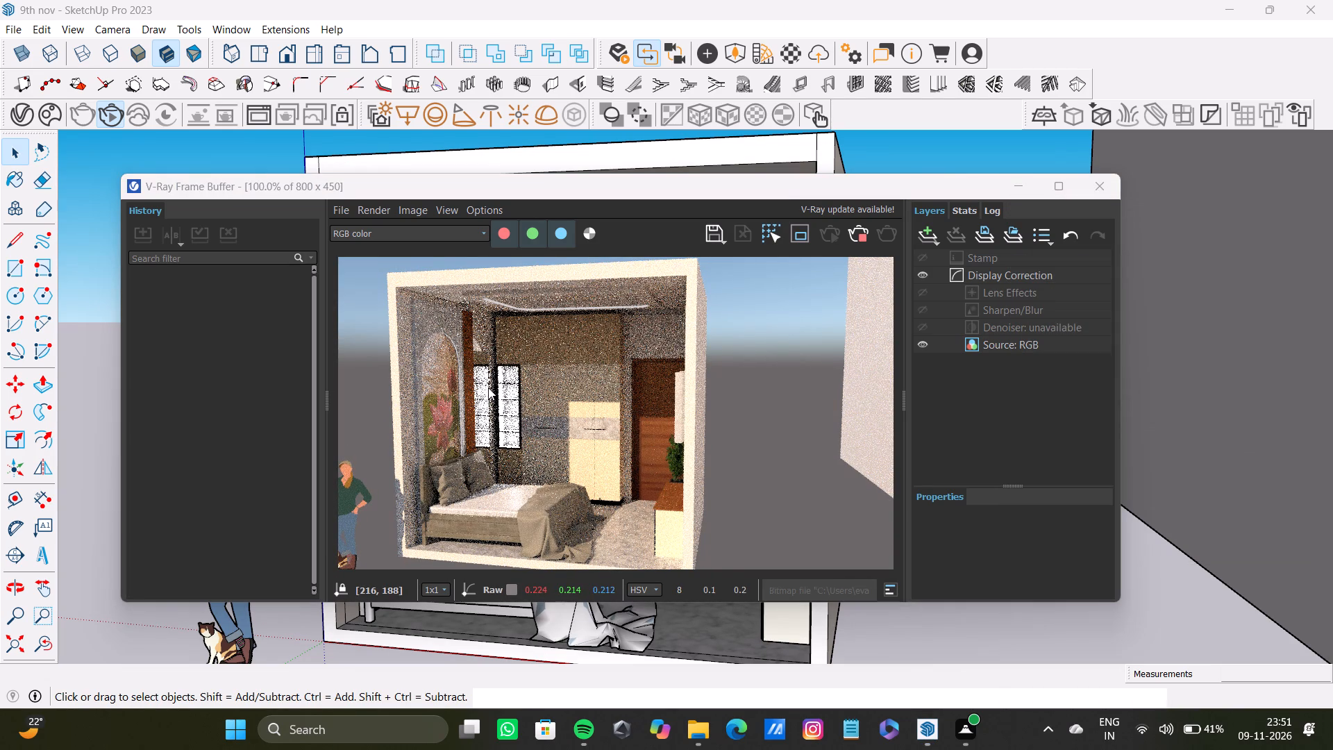
Set the intensity of Spot Light and Spot Light#1 to 10000 in the V-Ray Asset Editor.
click(25, 105)
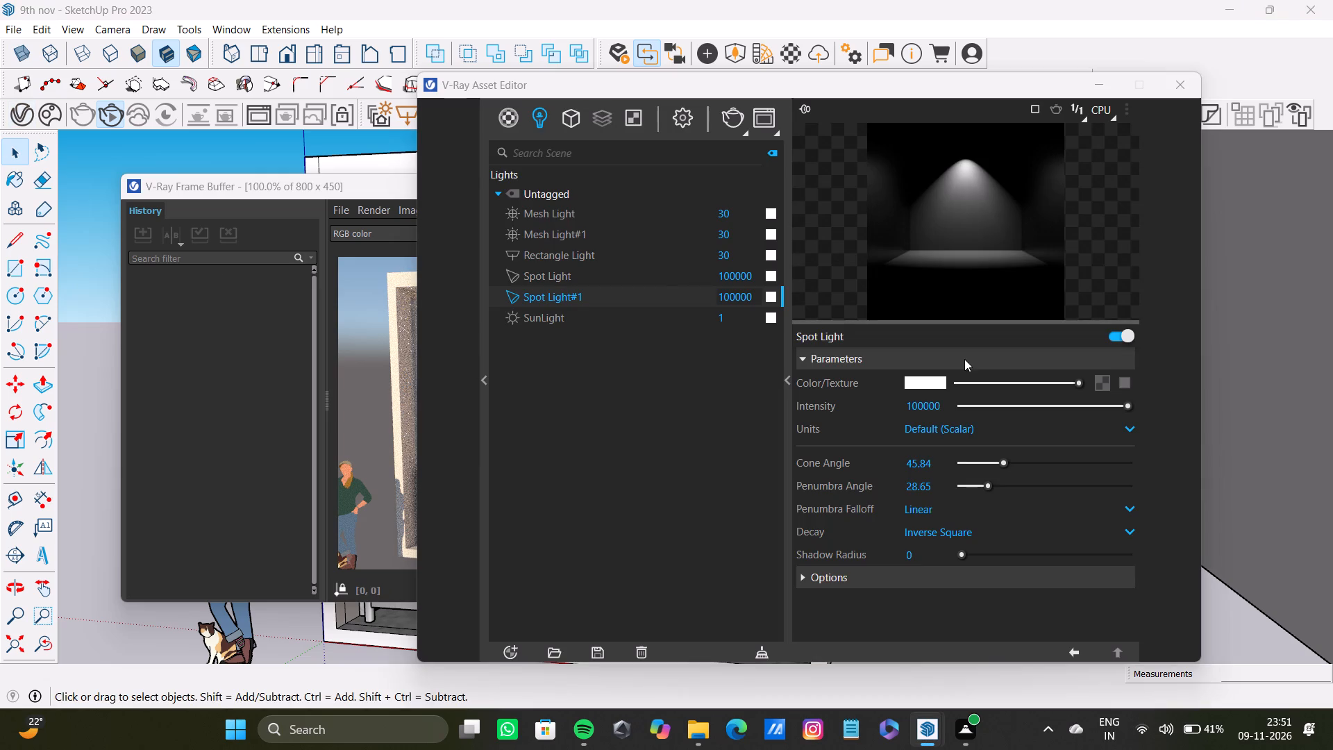
click(757, 281)
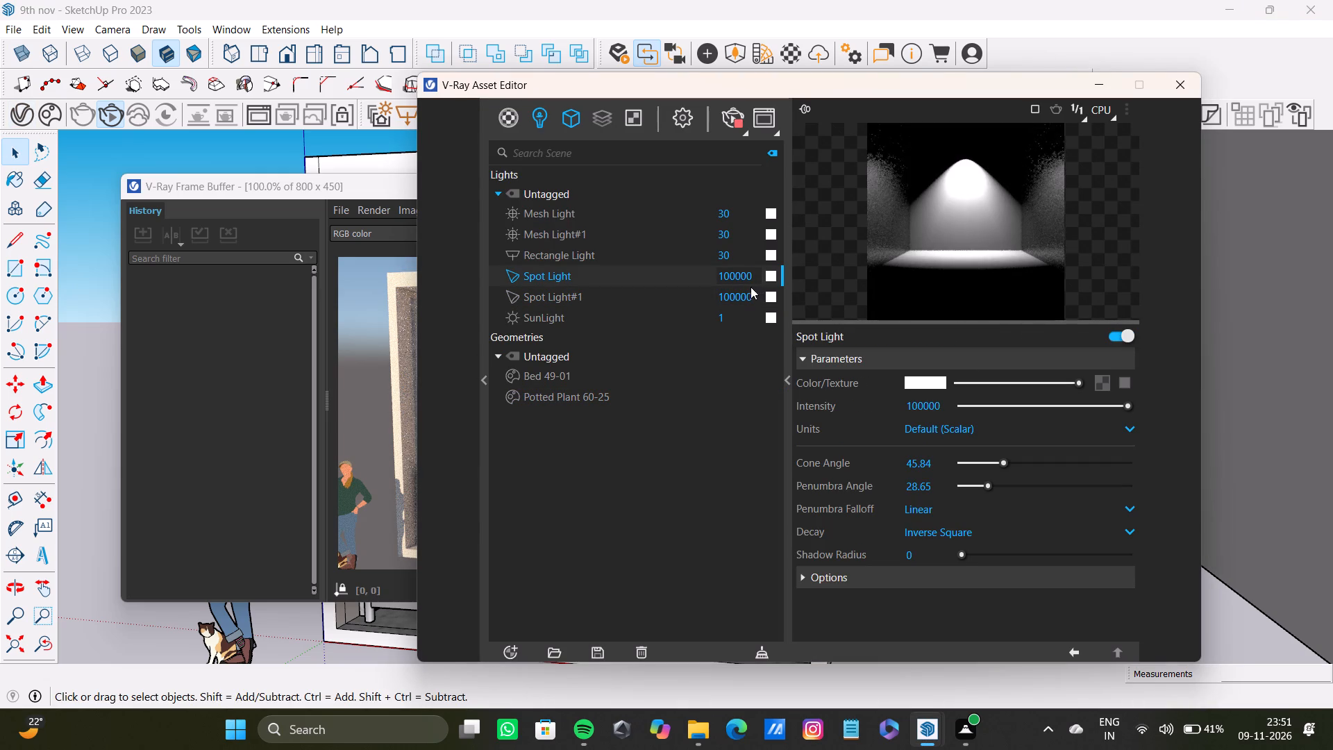
key(BackSpace)
click(753, 280)
key(BackSpace)
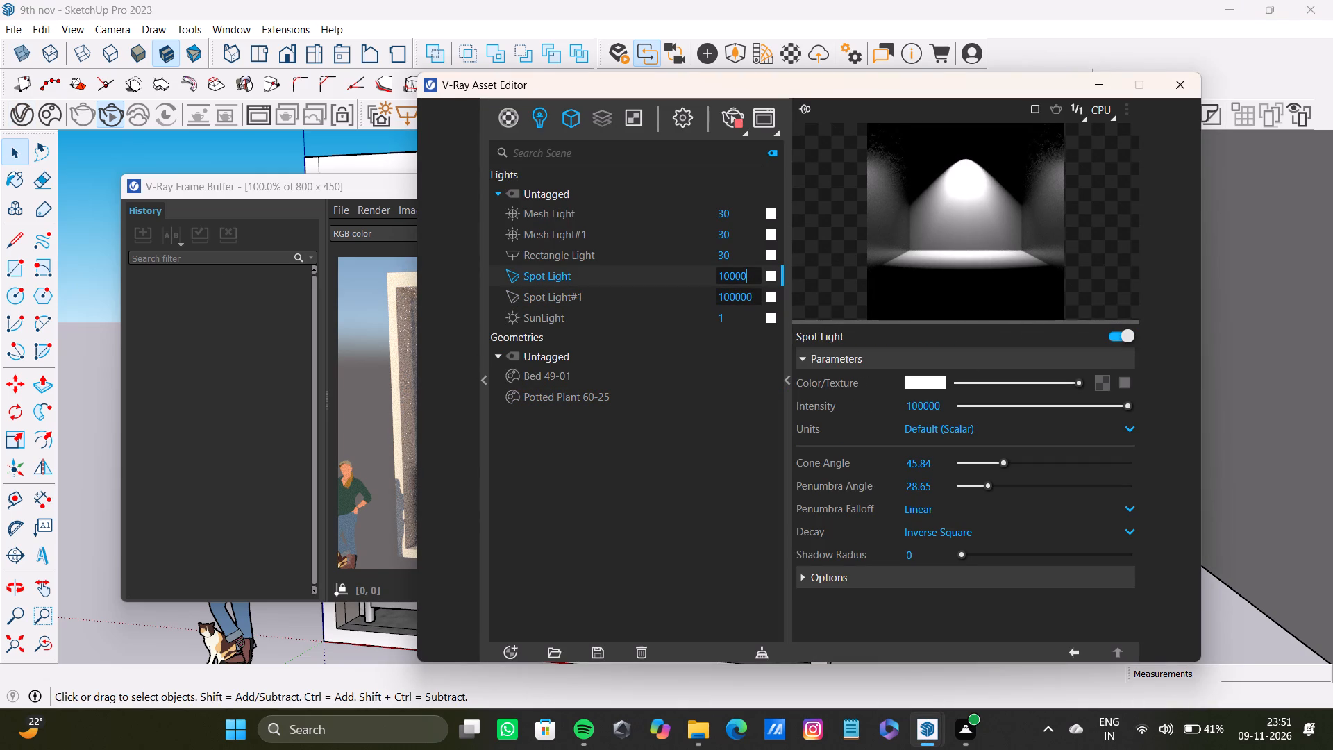
click(753, 293)
key(BackSpace)
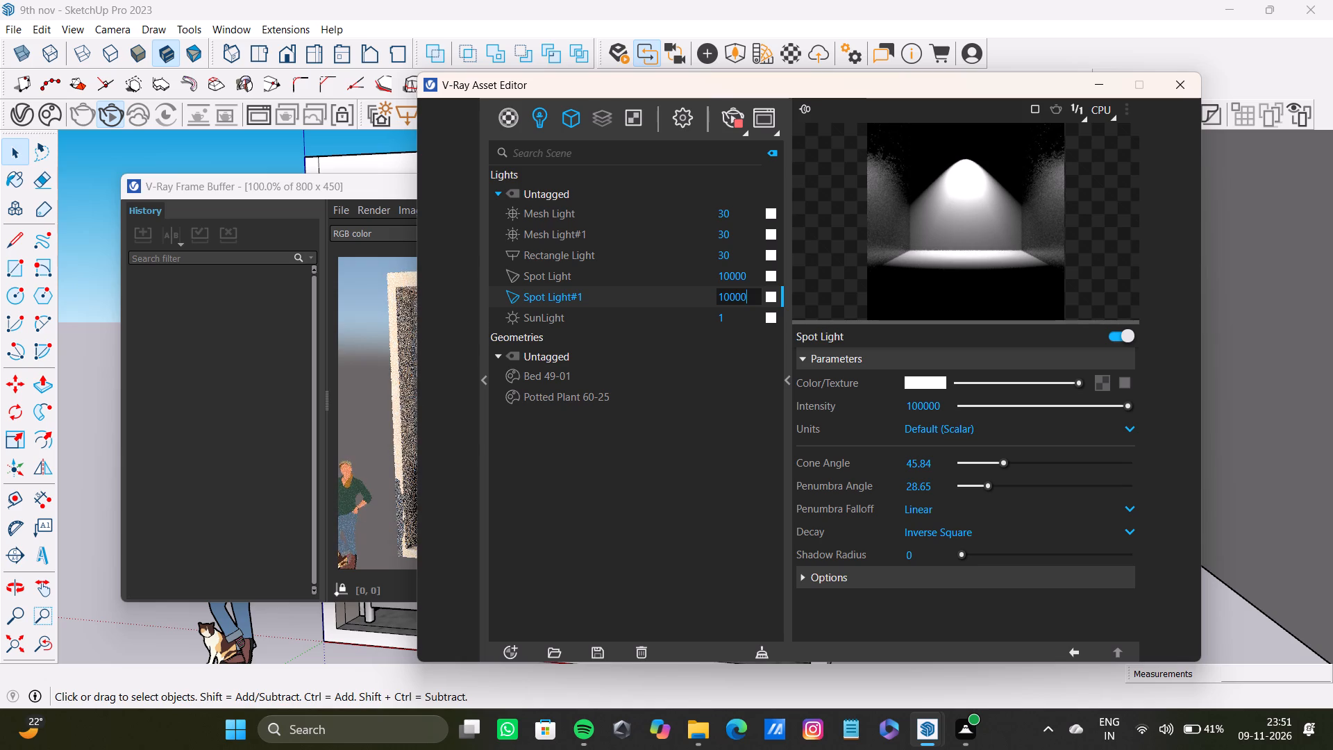
key(Return)
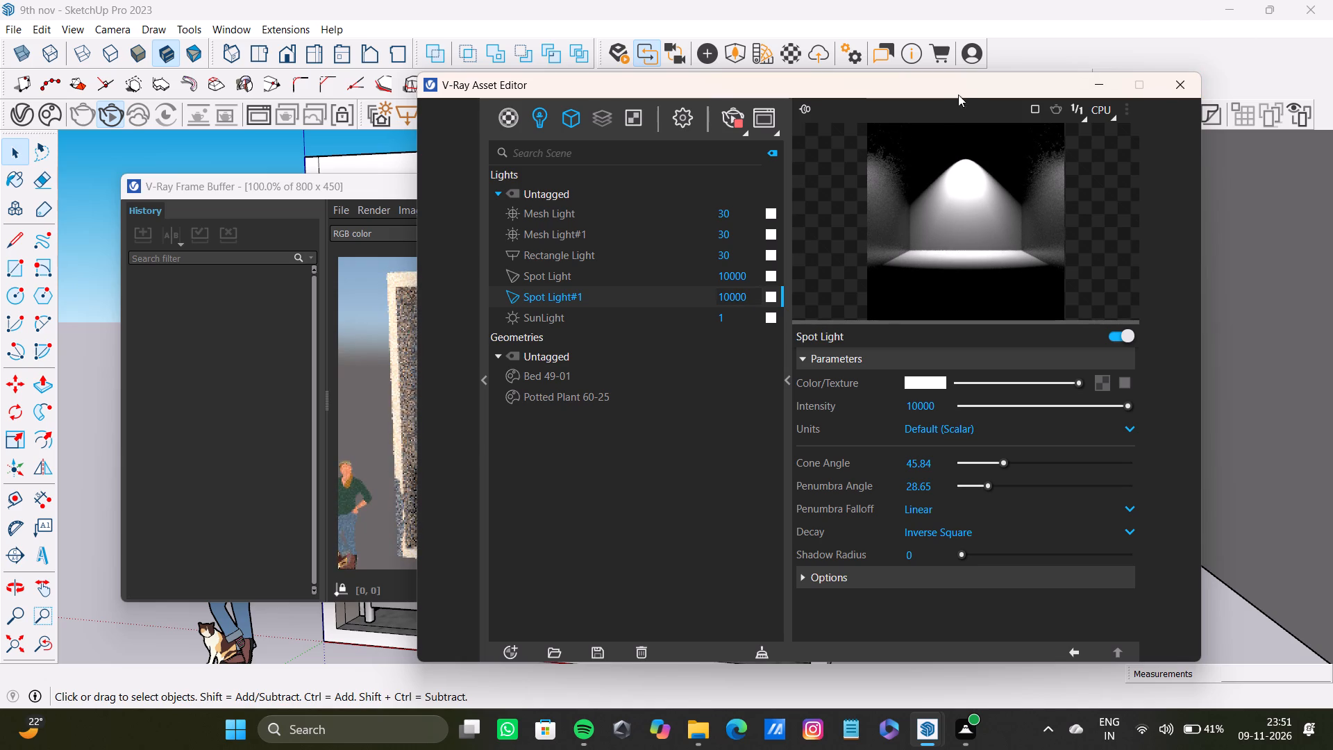
Set the color temperature of Mesh Light to 3500 K, keeping the render visible beside the Asset Editor.
drag(963, 87, 1151, 301)
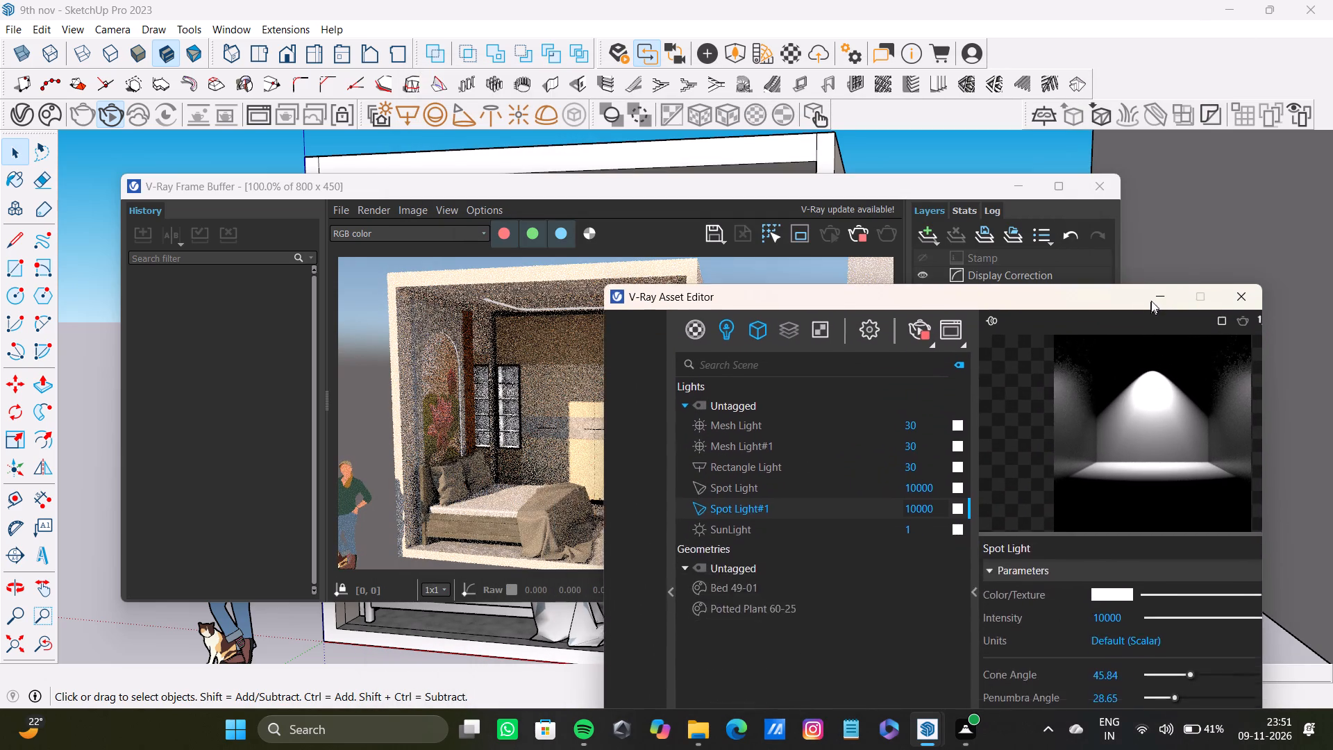
drag(1151, 301, 1168, 278)
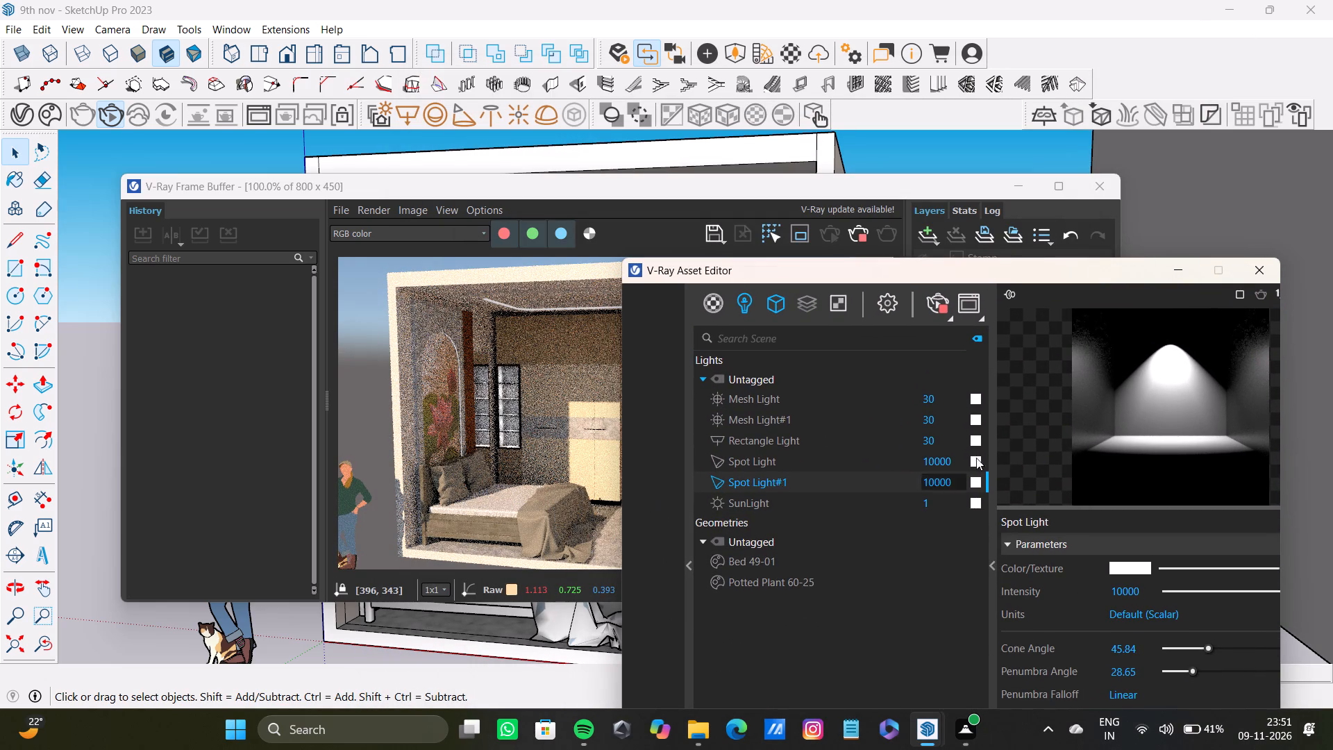
click(974, 394)
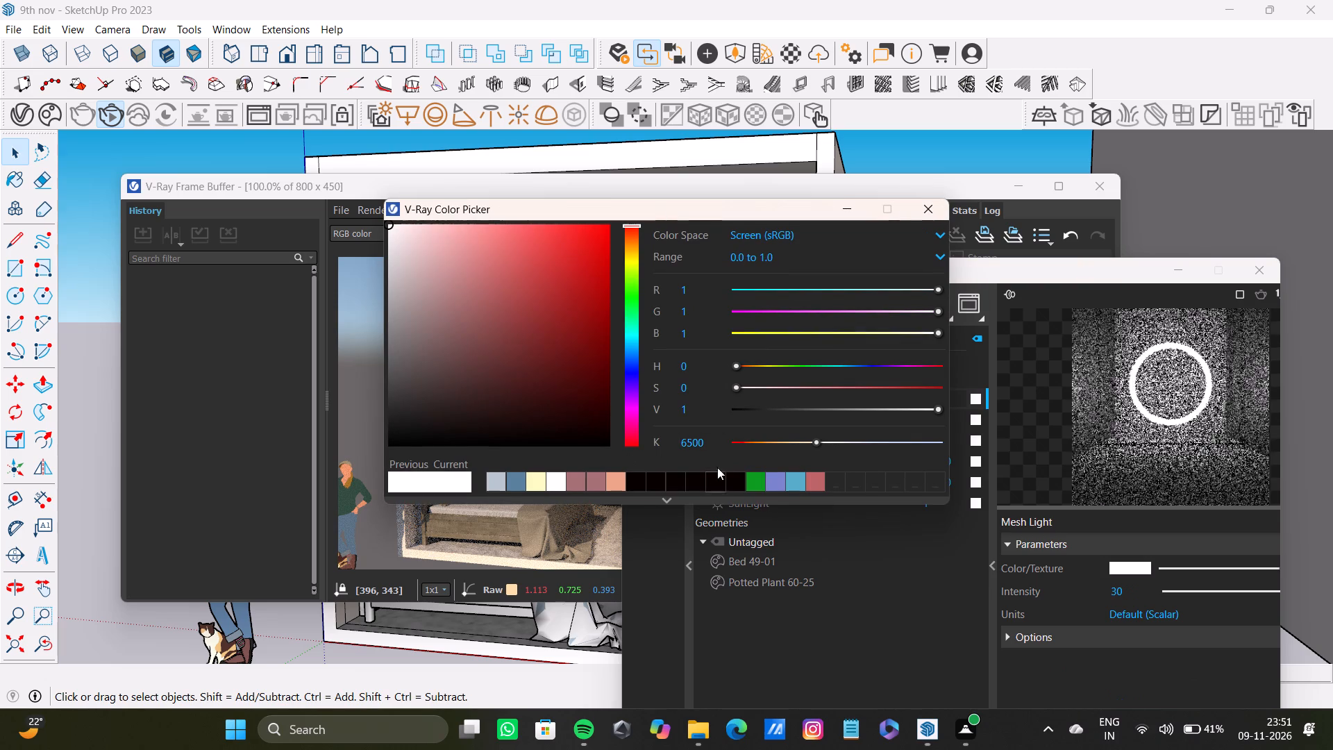
drag(712, 439, 644, 440)
key(BackSpace)
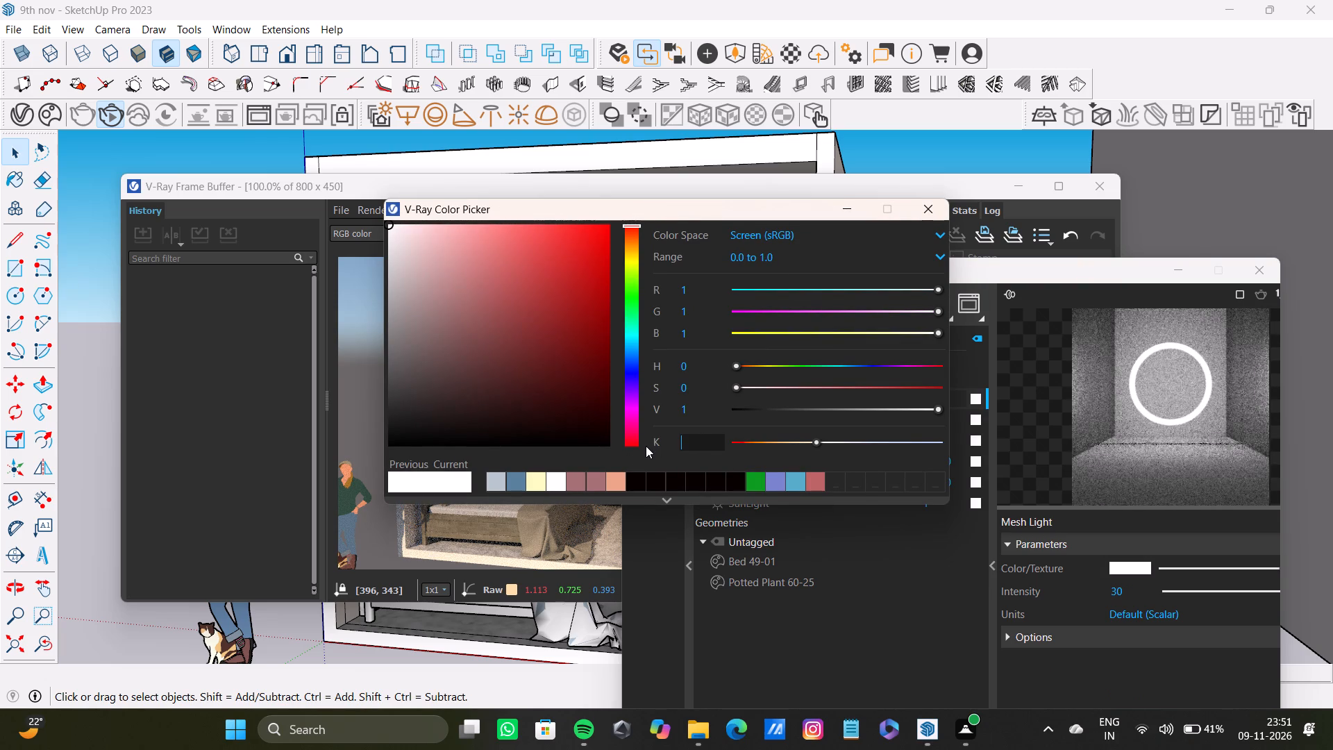
key(3)
key(5)
text(00)
key(Return)
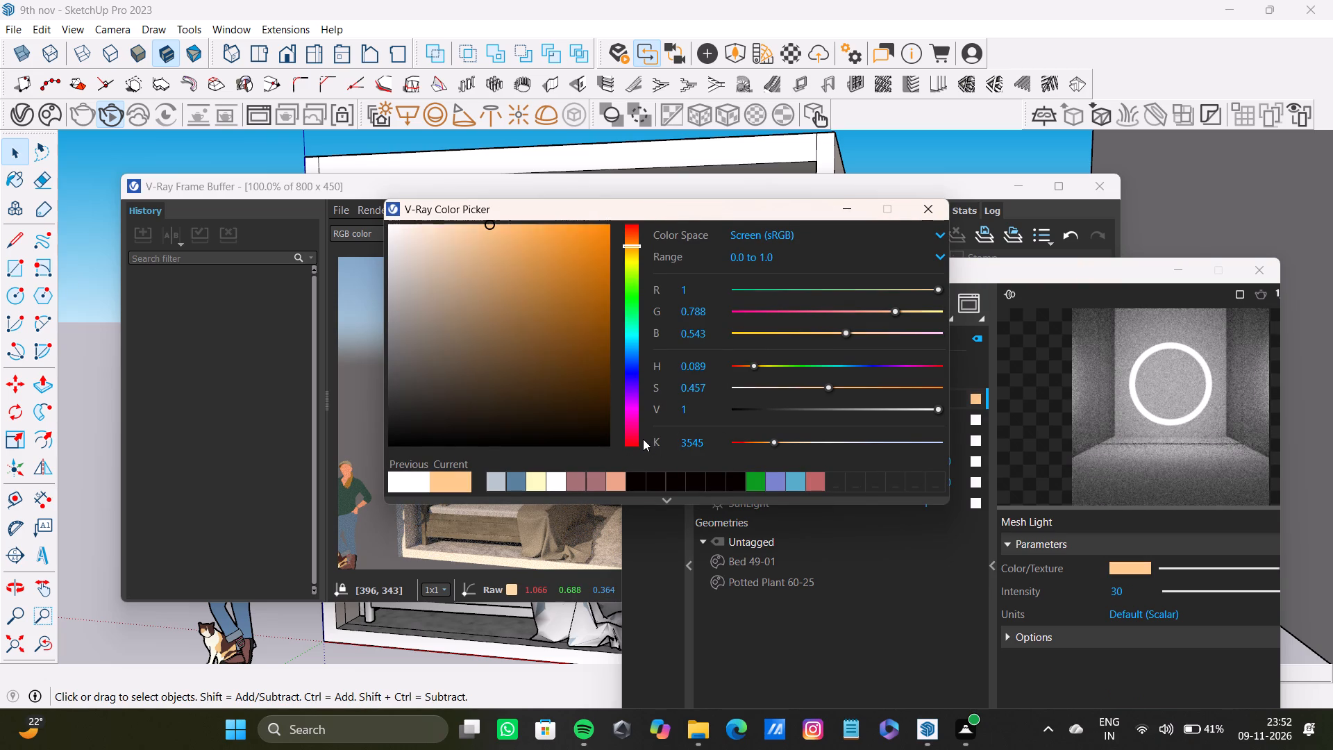
click(918, 210)
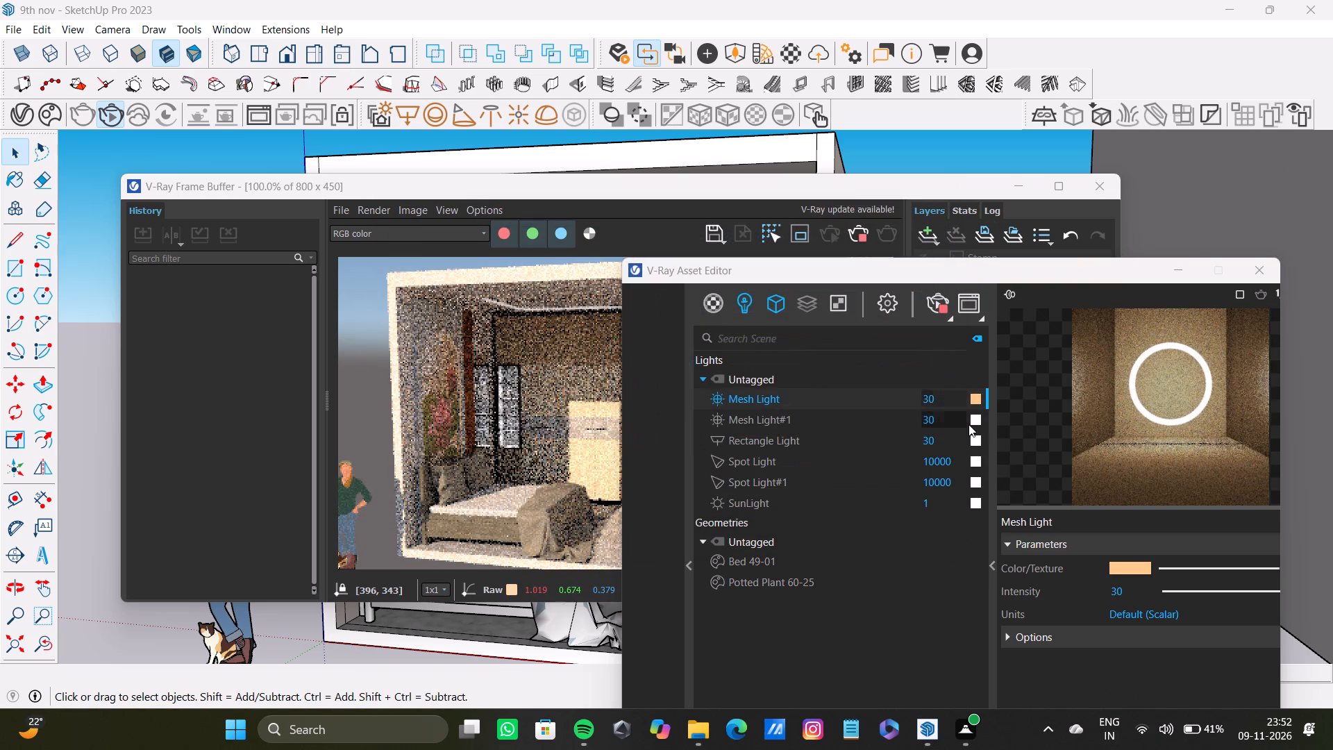
Set the color temperature of Mesh Light#1 to 3500 K.
click(979, 419)
drag(712, 440, 672, 444)
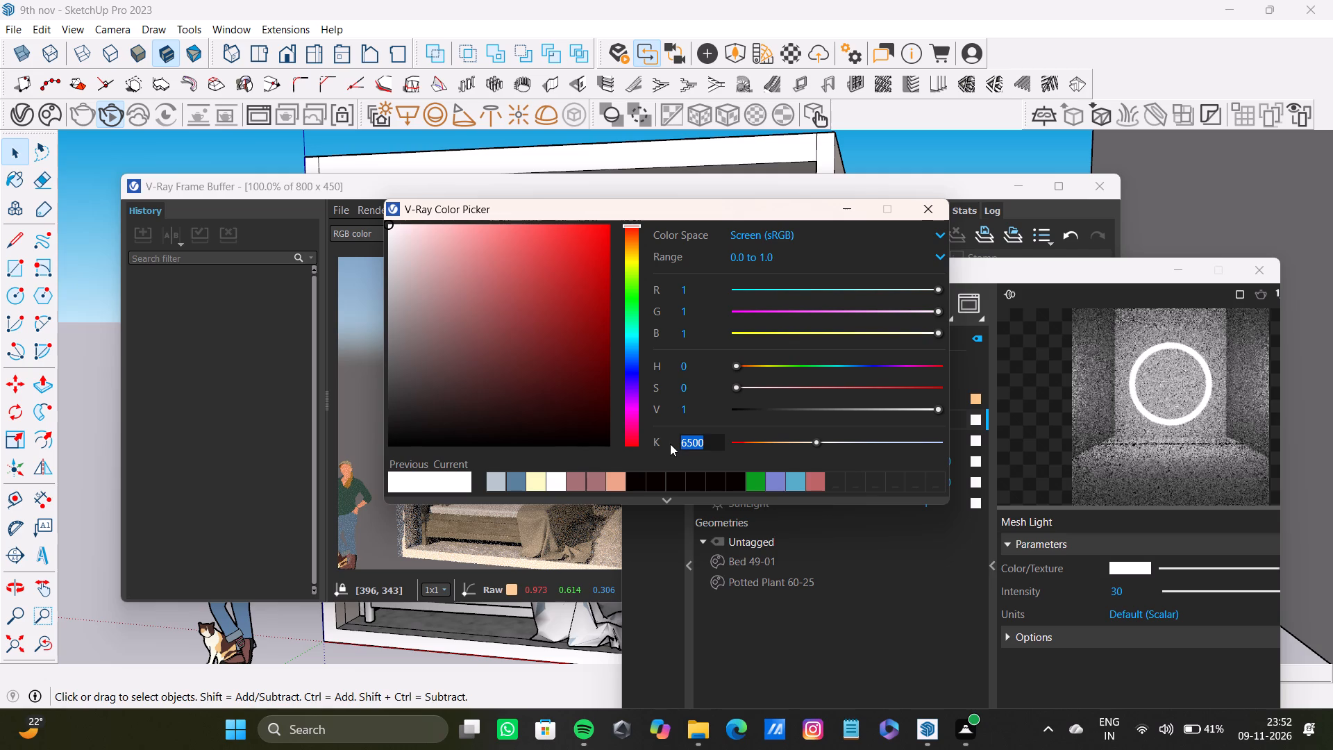
key(BackSpace)
text(3500)
key(Return)
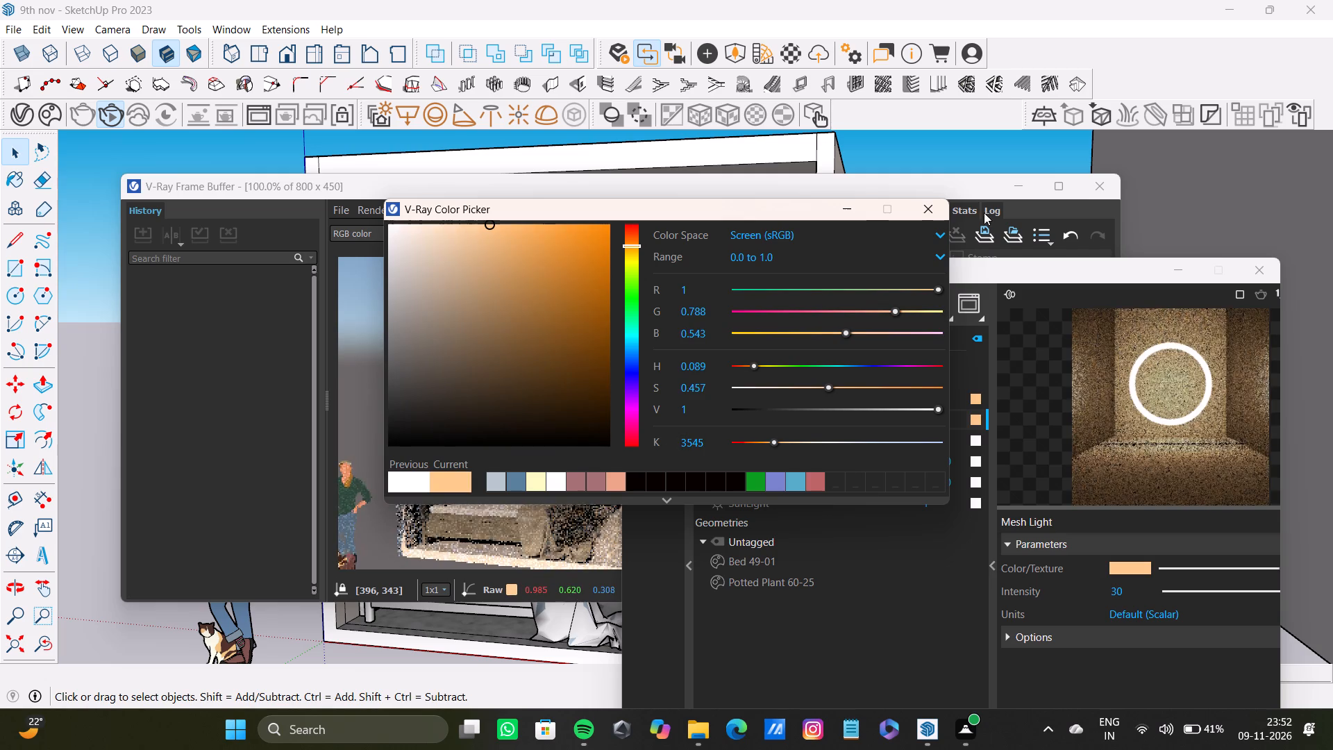
click(930, 217)
Set the color temperature of Rectangle Light to 3500 K.
click(974, 442)
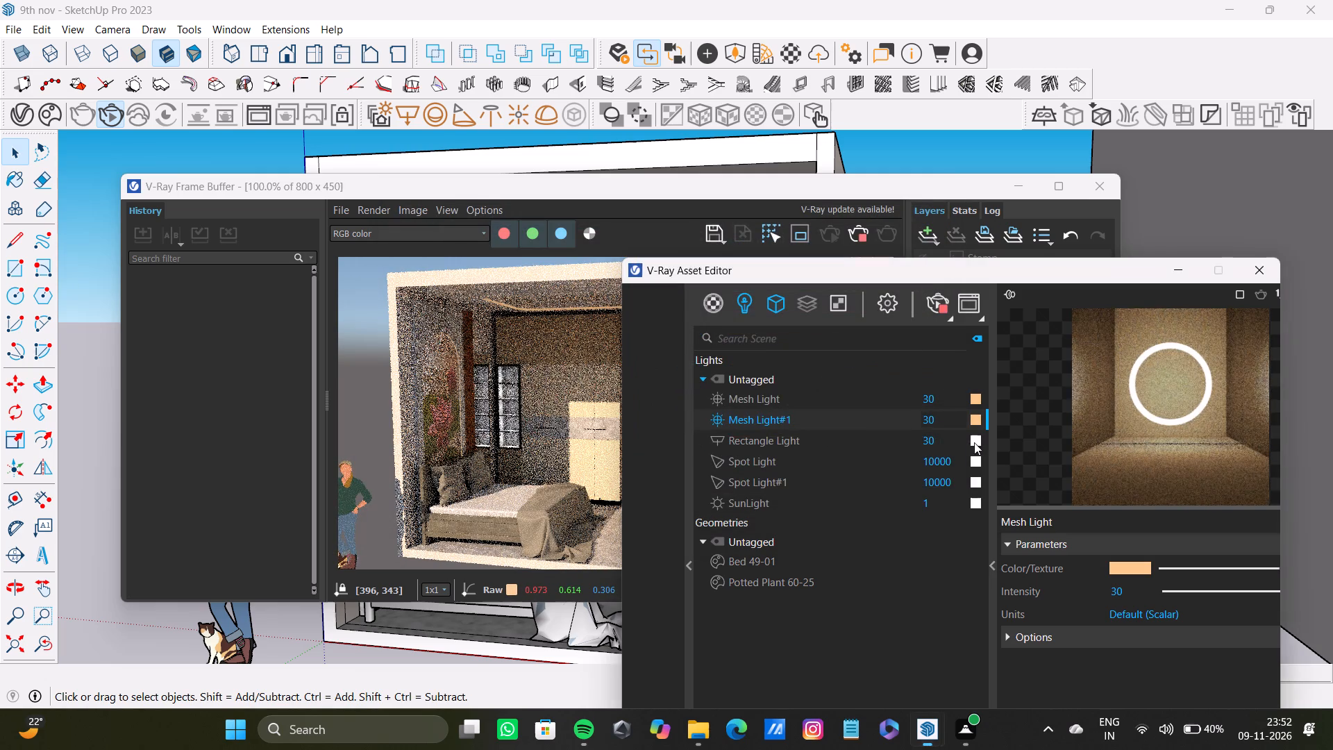
drag(714, 442, 627, 439)
key(BackSpace)
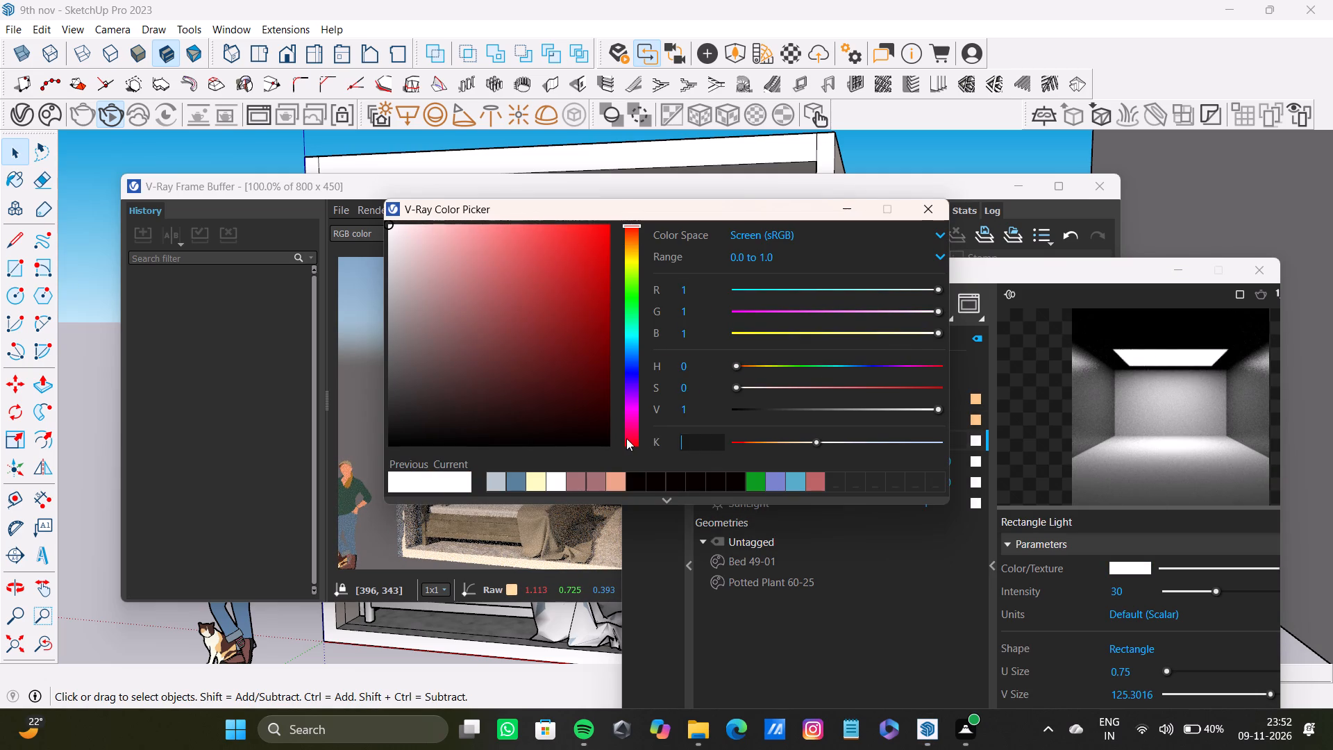
text(350)
key(0)
key(Return)
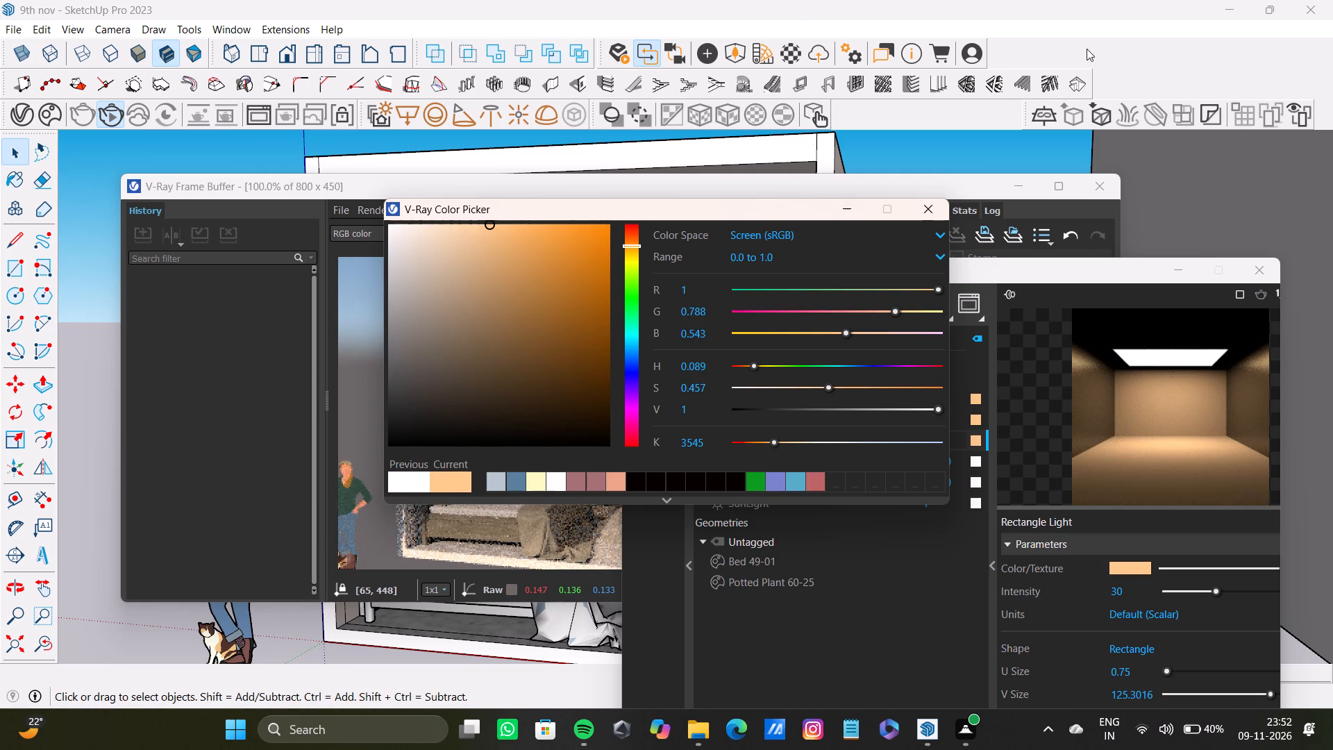
click(929, 206)
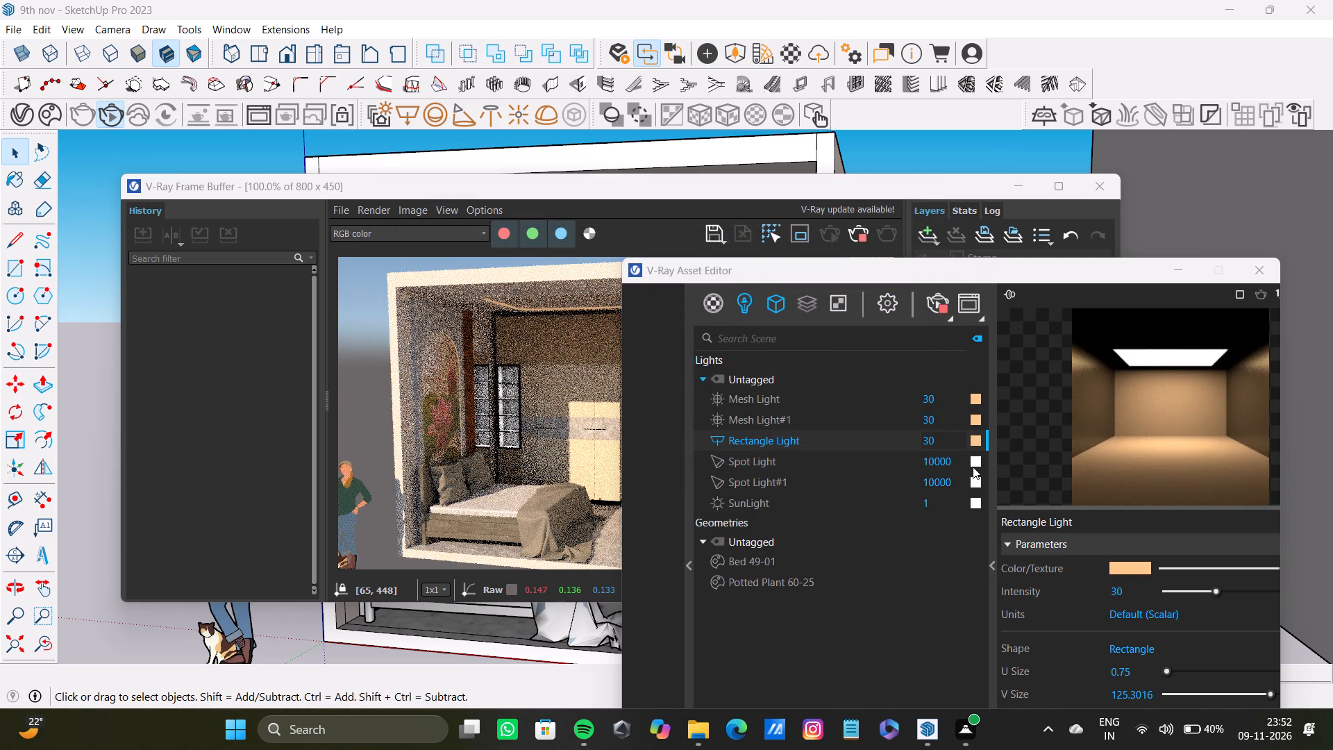
Set the color temperature of Spot Light to 3500 K.
click(973, 467)
click(977, 460)
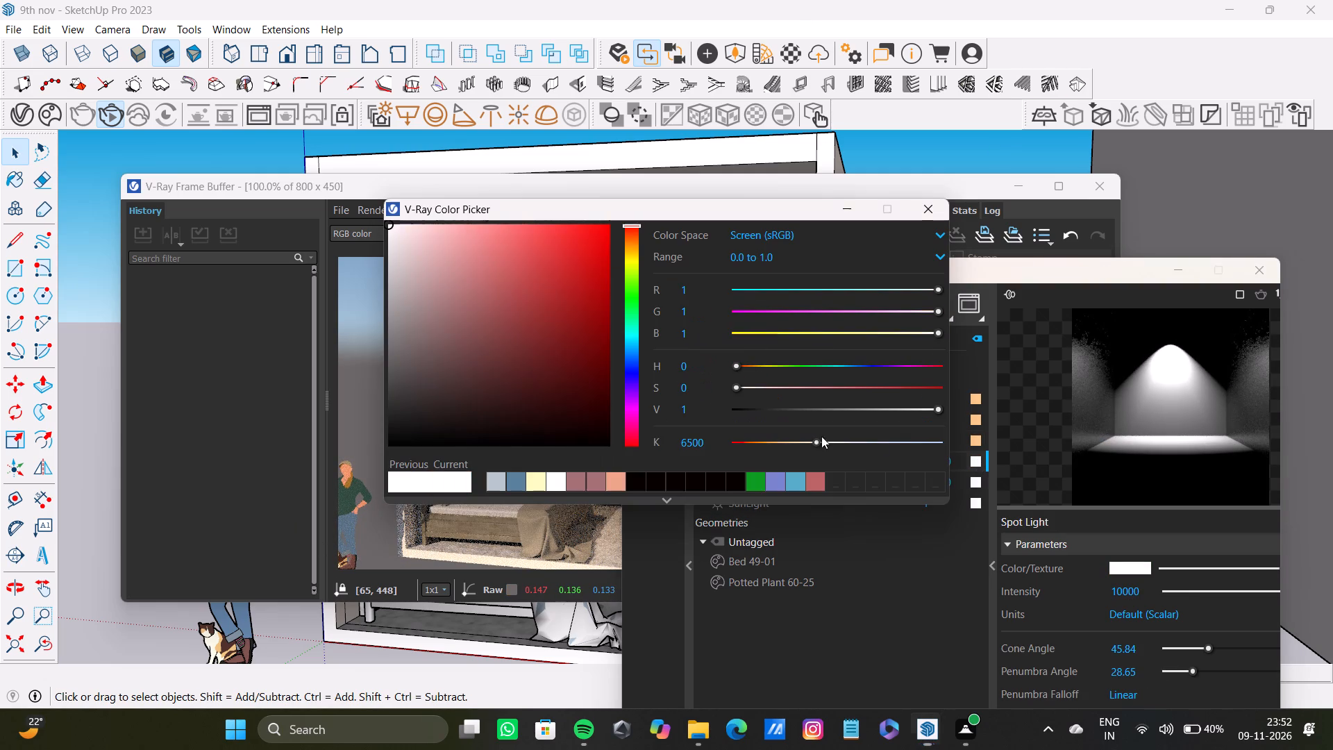
drag(712, 437, 642, 440)
key(BackSpace)
key(F12)
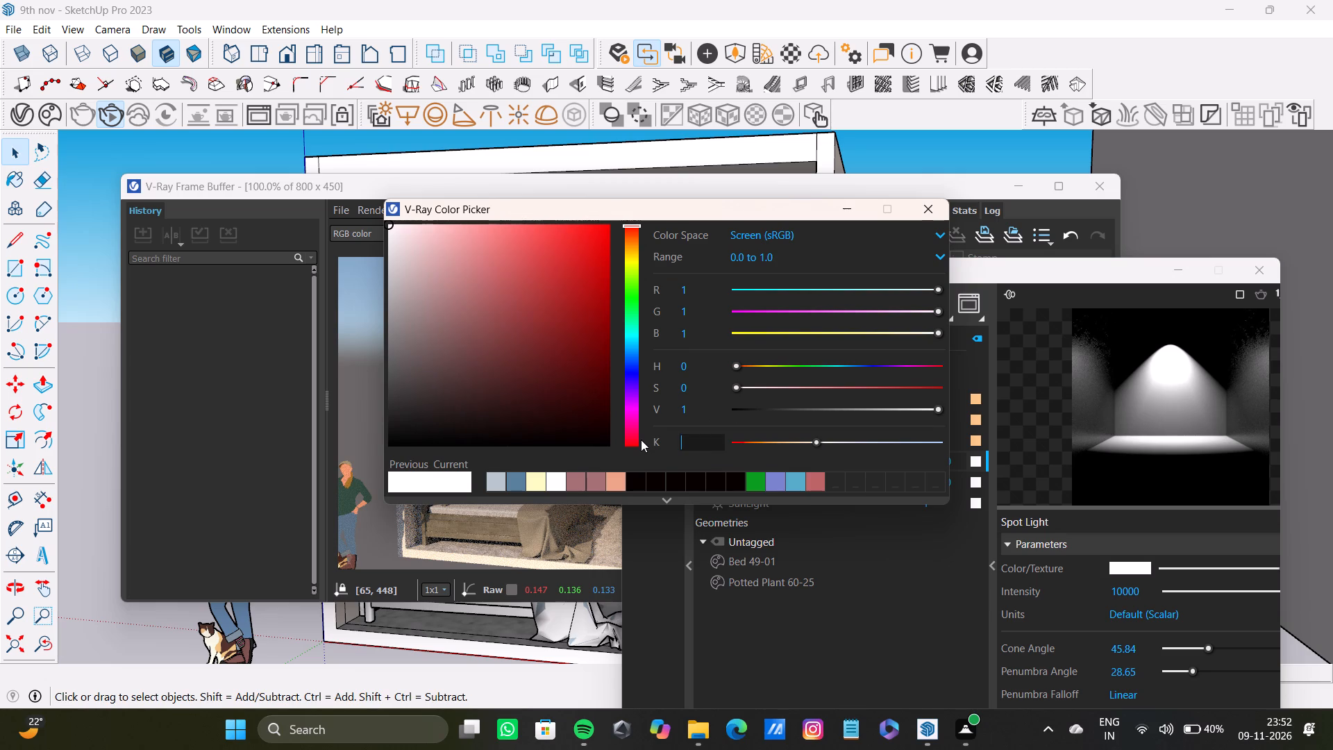
text(35)
text(00)
key(Return)
click(930, 206)
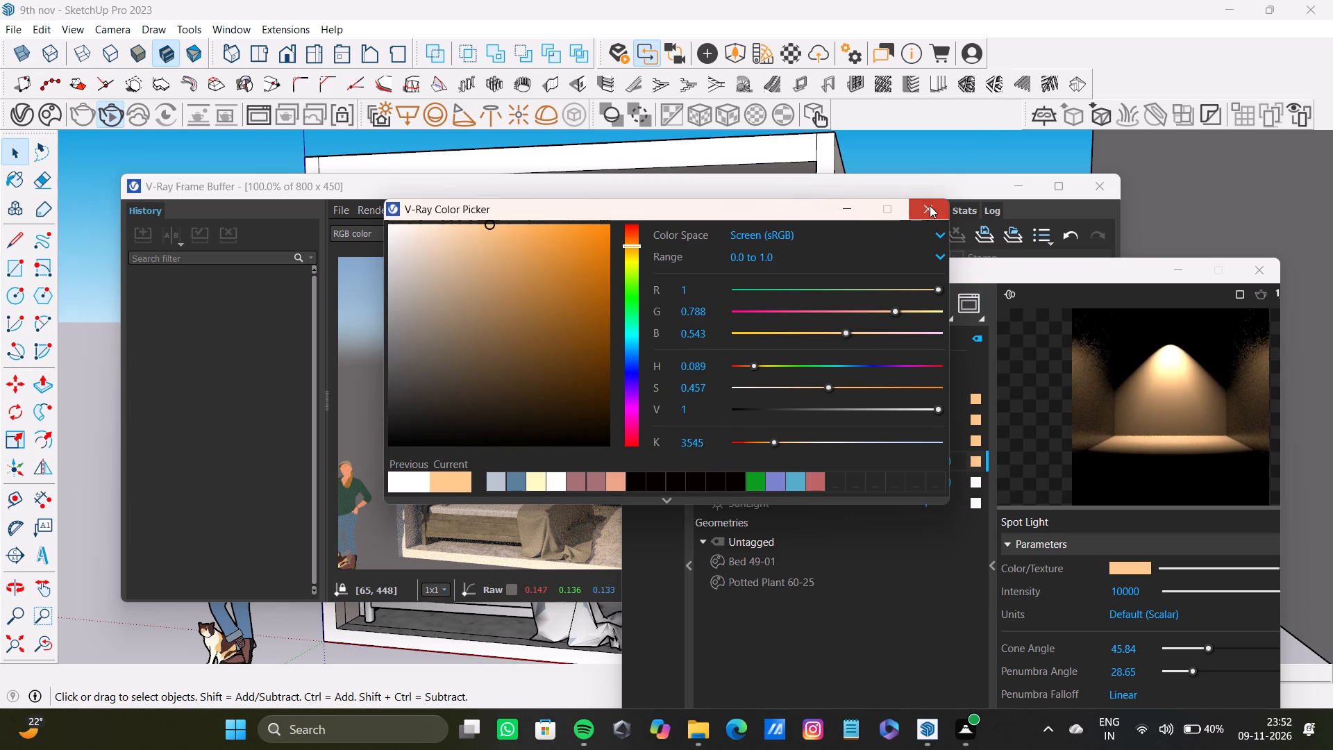
Set the color temperature of Spot Light#1 to 3500 K.
click(977, 481)
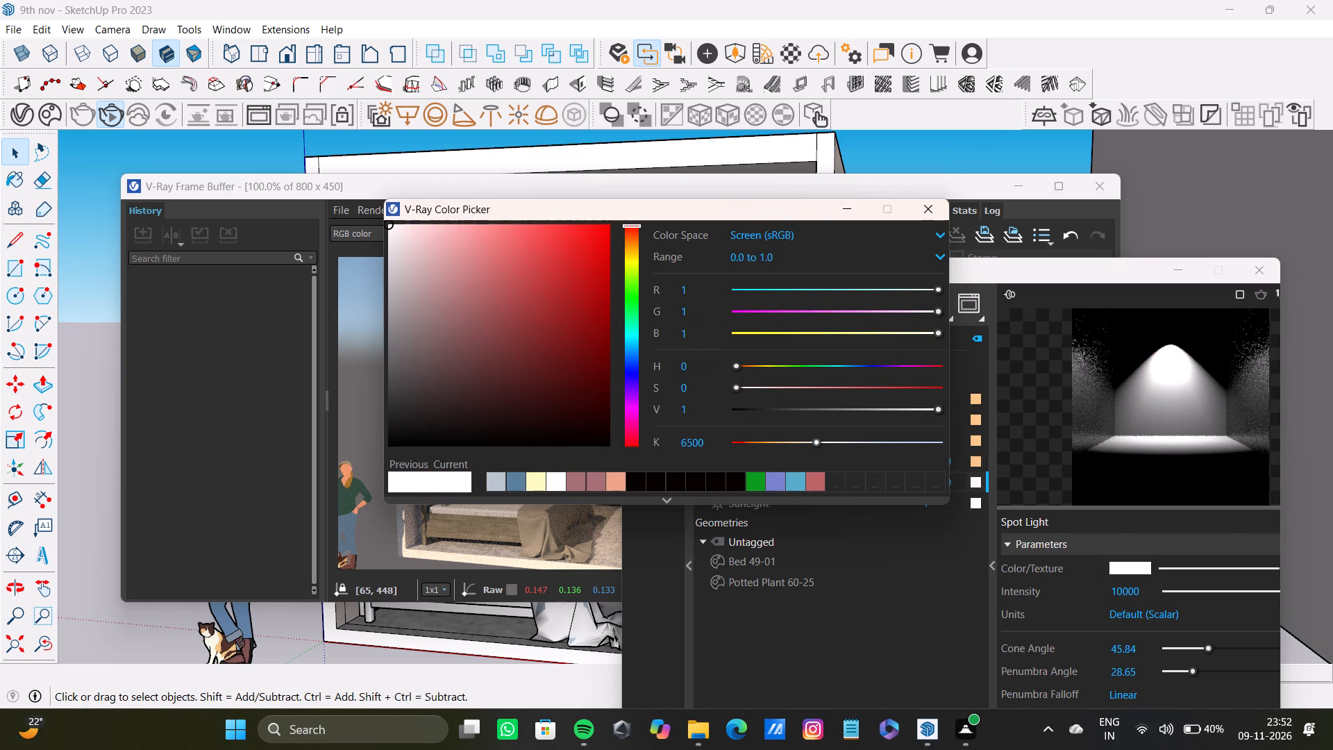
drag(716, 441, 660, 442)
key(BackSpace)
text(35)
text(00)
key(Return)
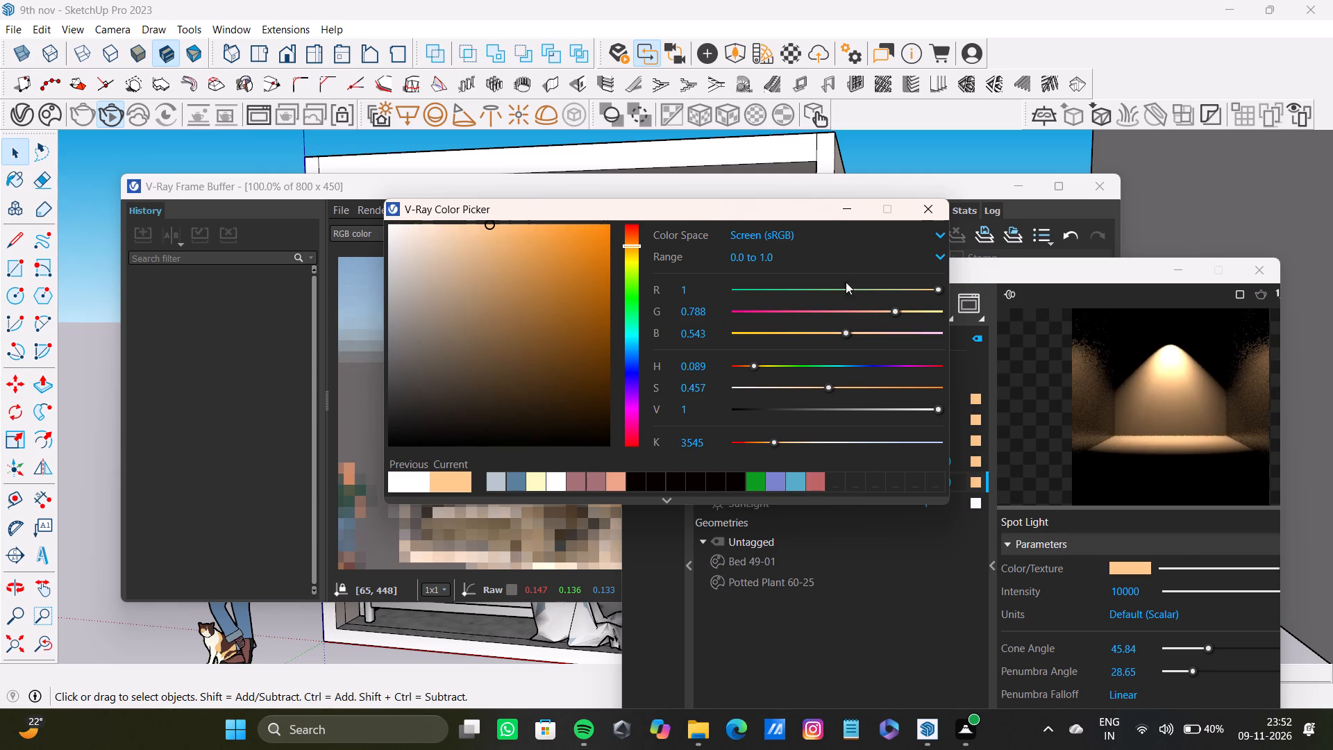
click(925, 212)
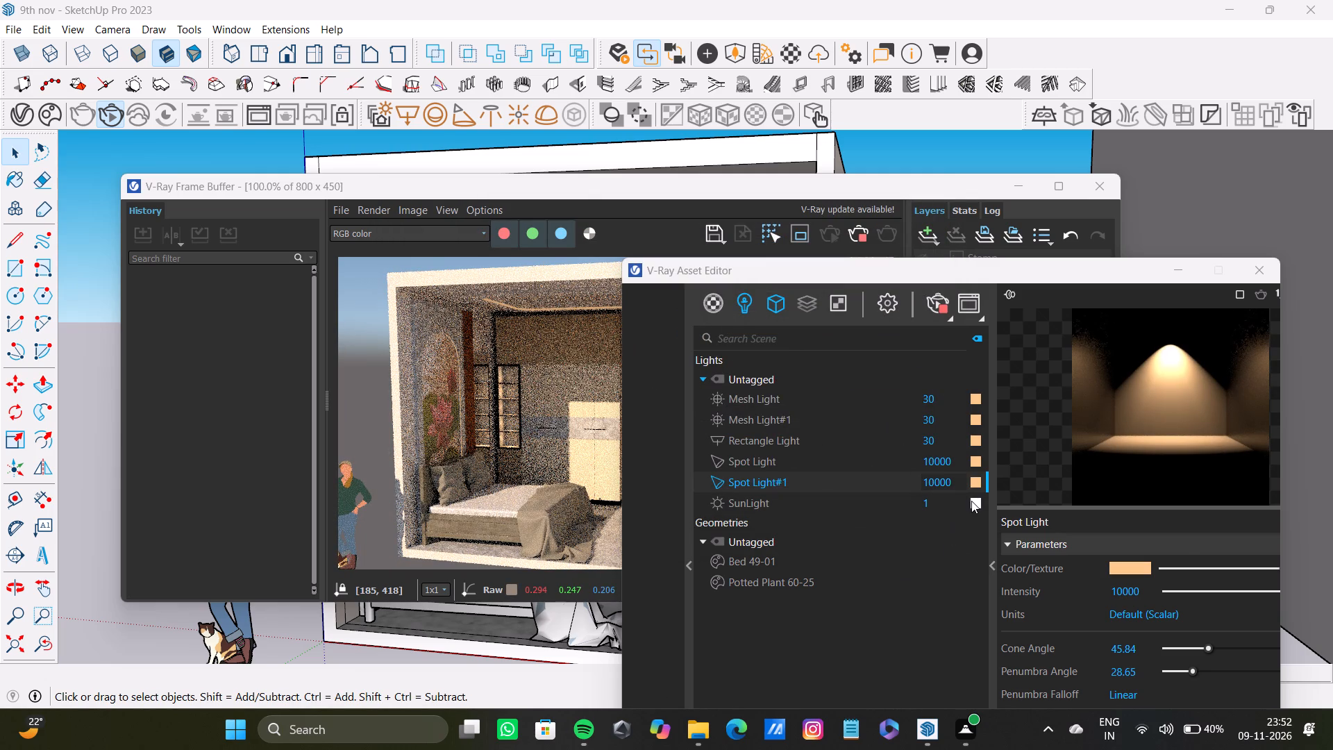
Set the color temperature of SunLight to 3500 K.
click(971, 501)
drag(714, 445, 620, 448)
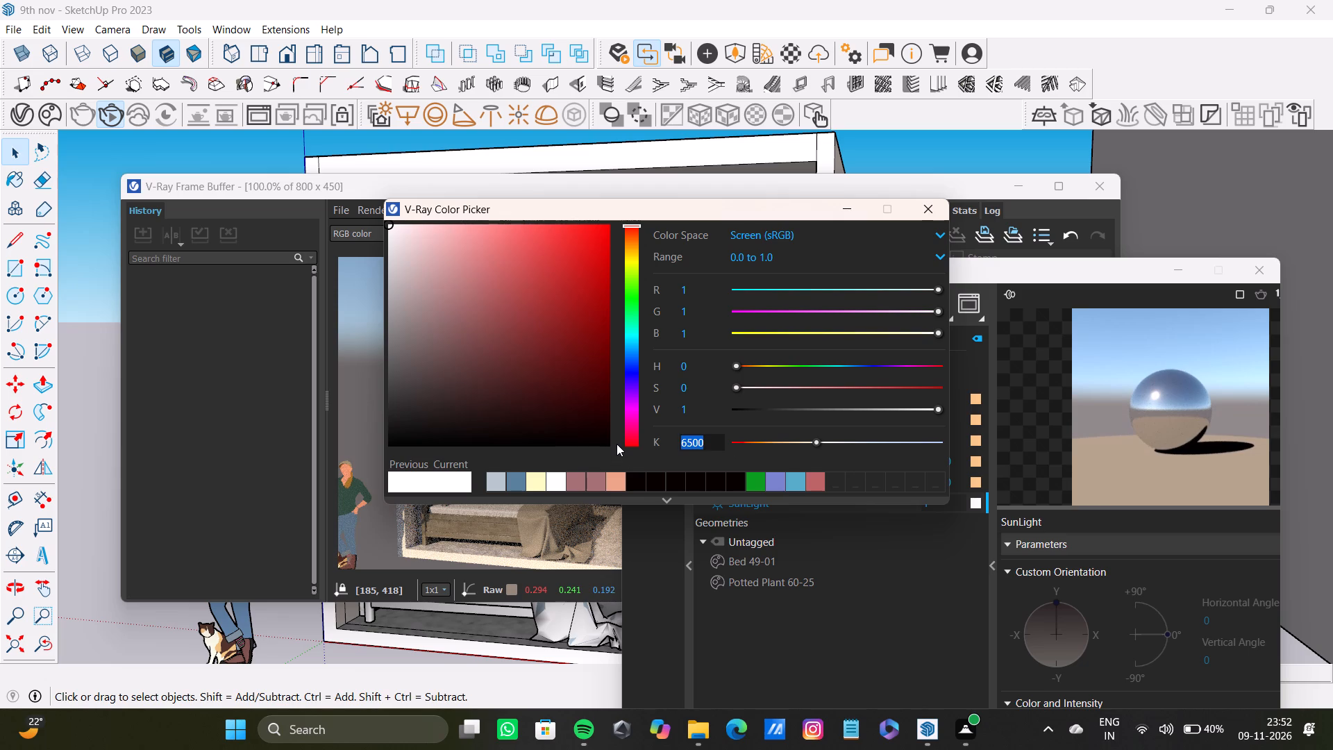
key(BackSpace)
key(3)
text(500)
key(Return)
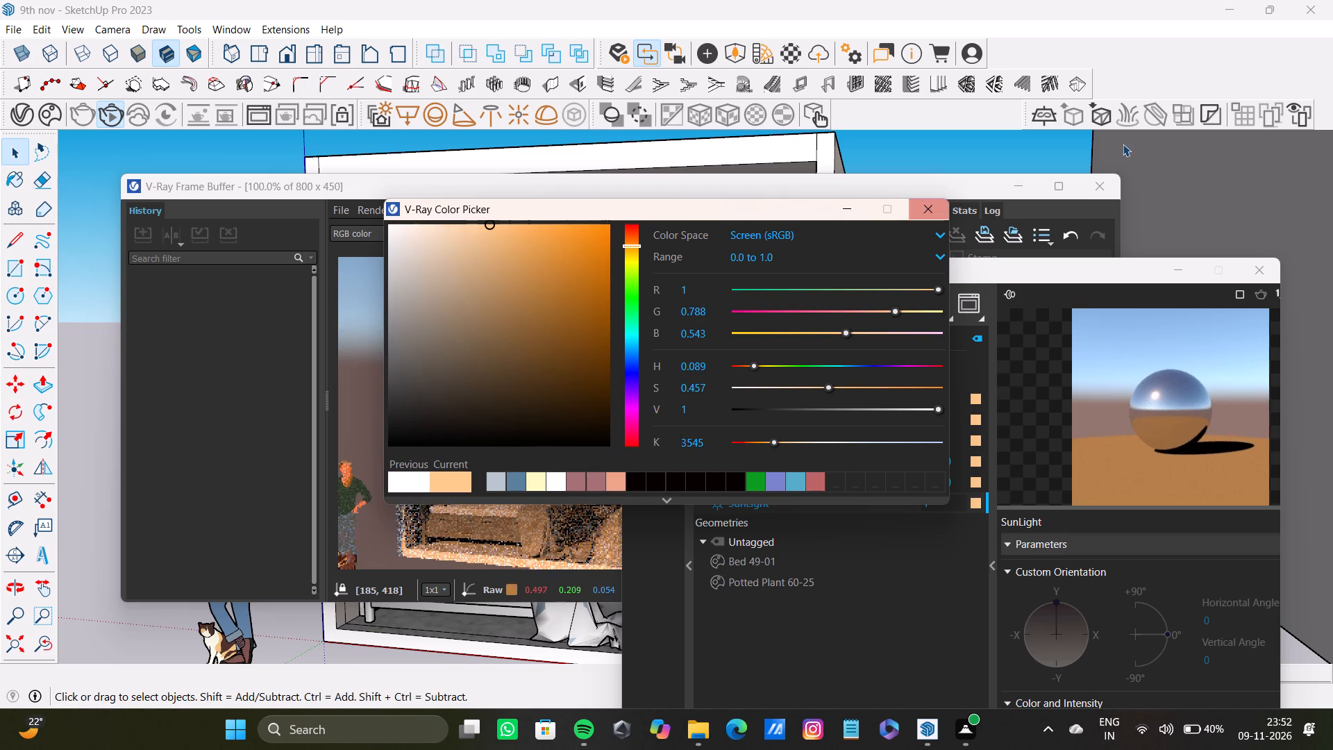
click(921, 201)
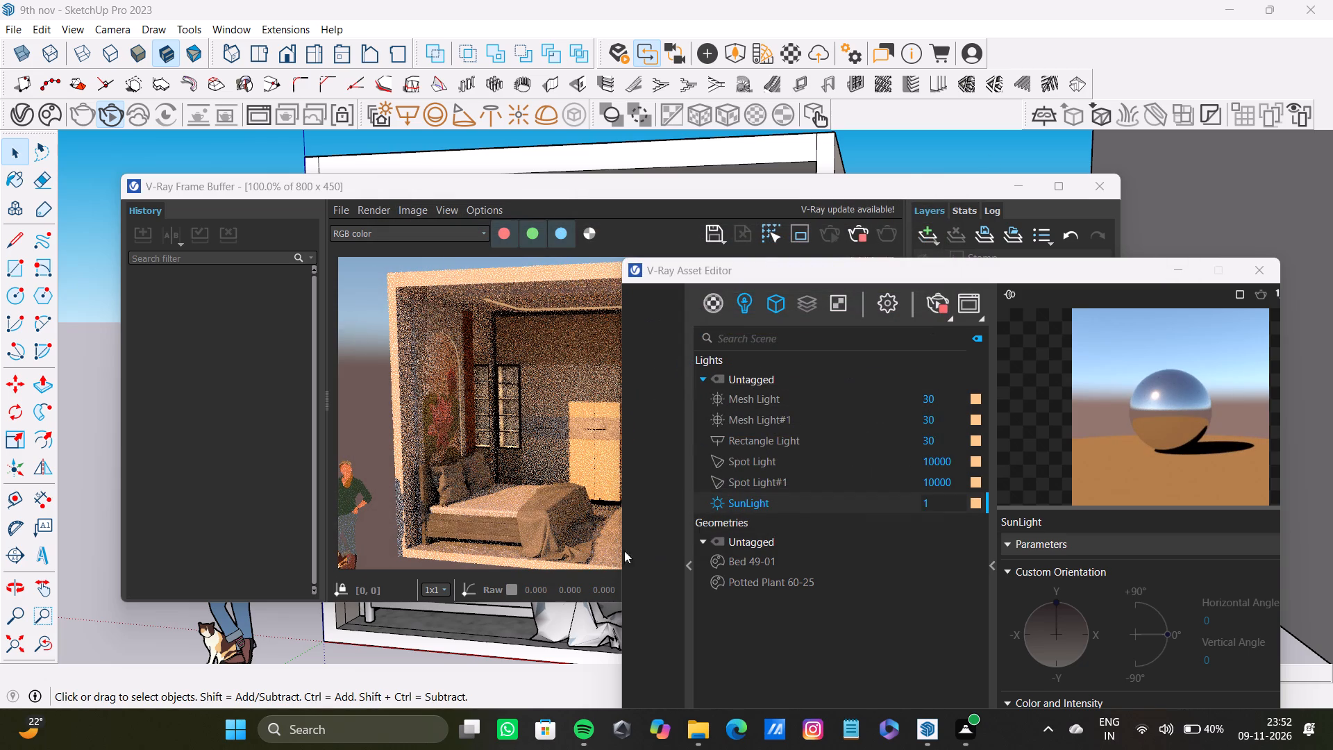
Set the color temperature of SunLight to 6500 K and close the V-Ray Asset Editor.
click(974, 508)
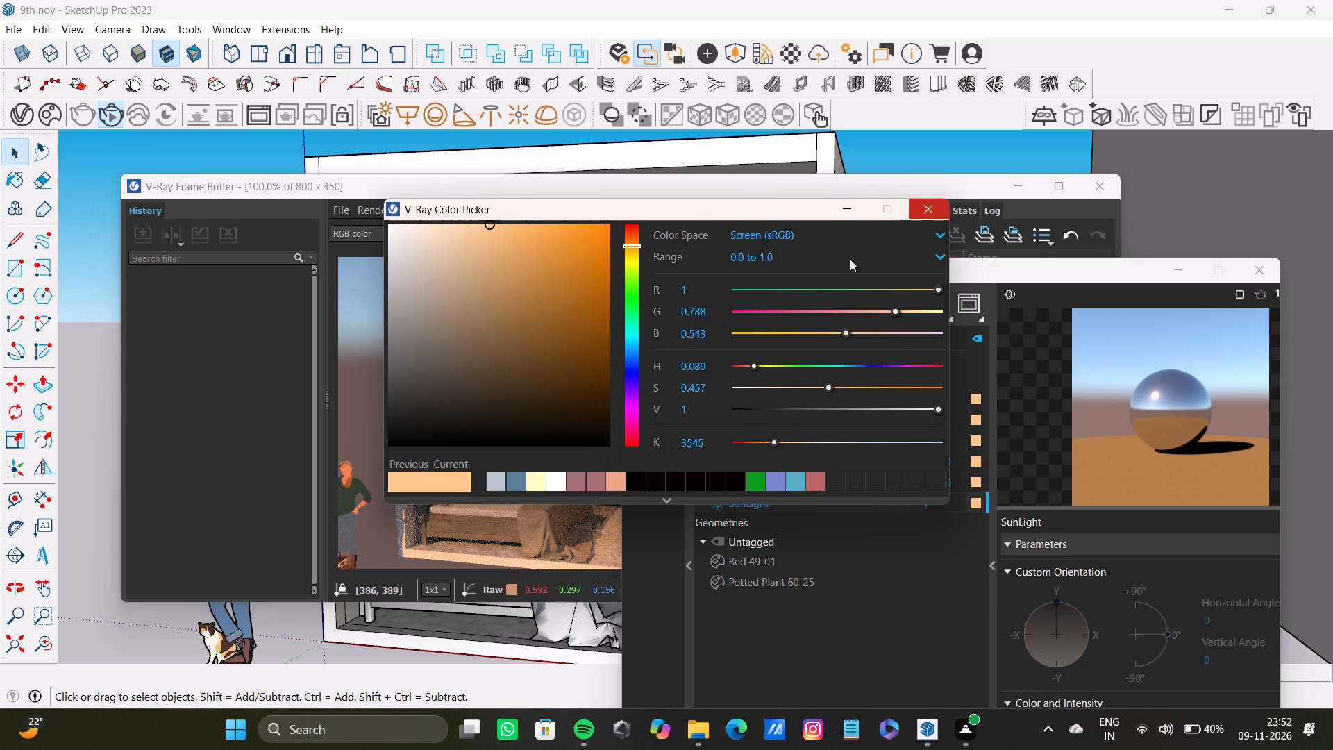
click(916, 220)
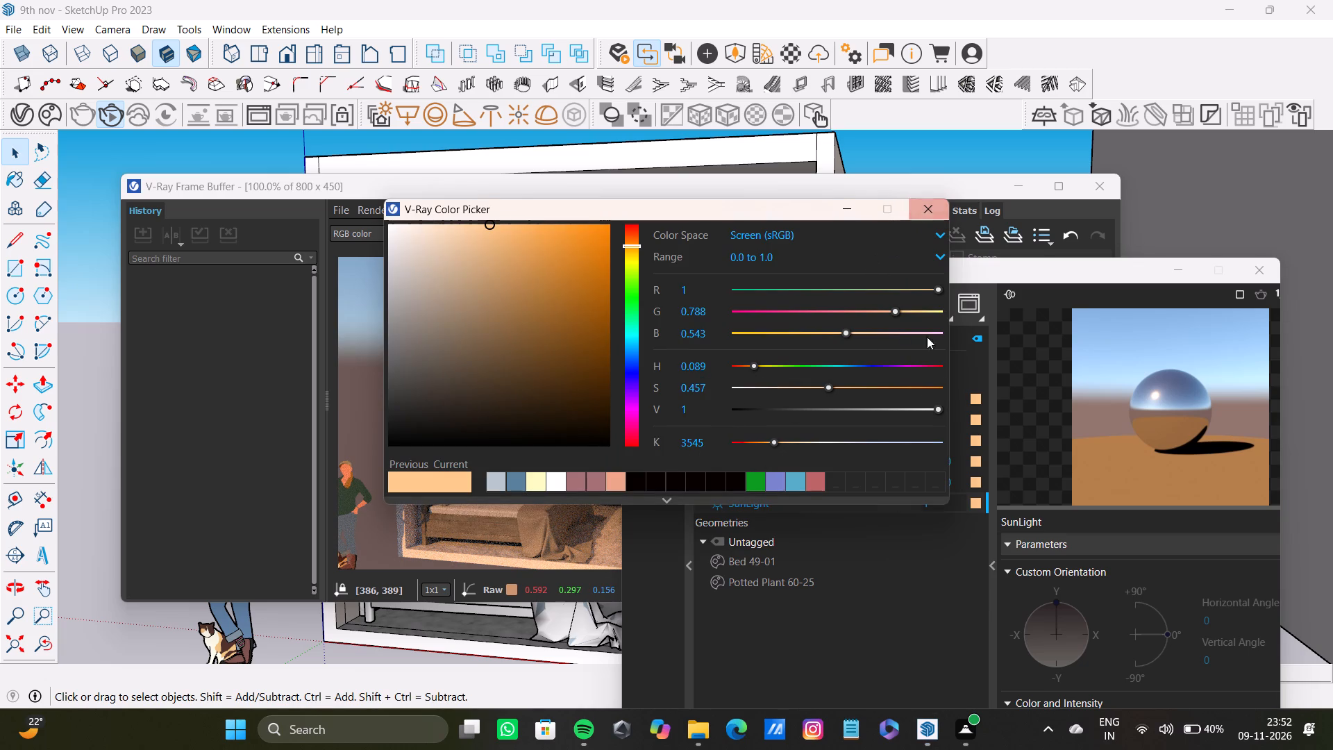
drag(712, 442, 571, 433)
key(BackSpace)
text(6500)
key(Return)
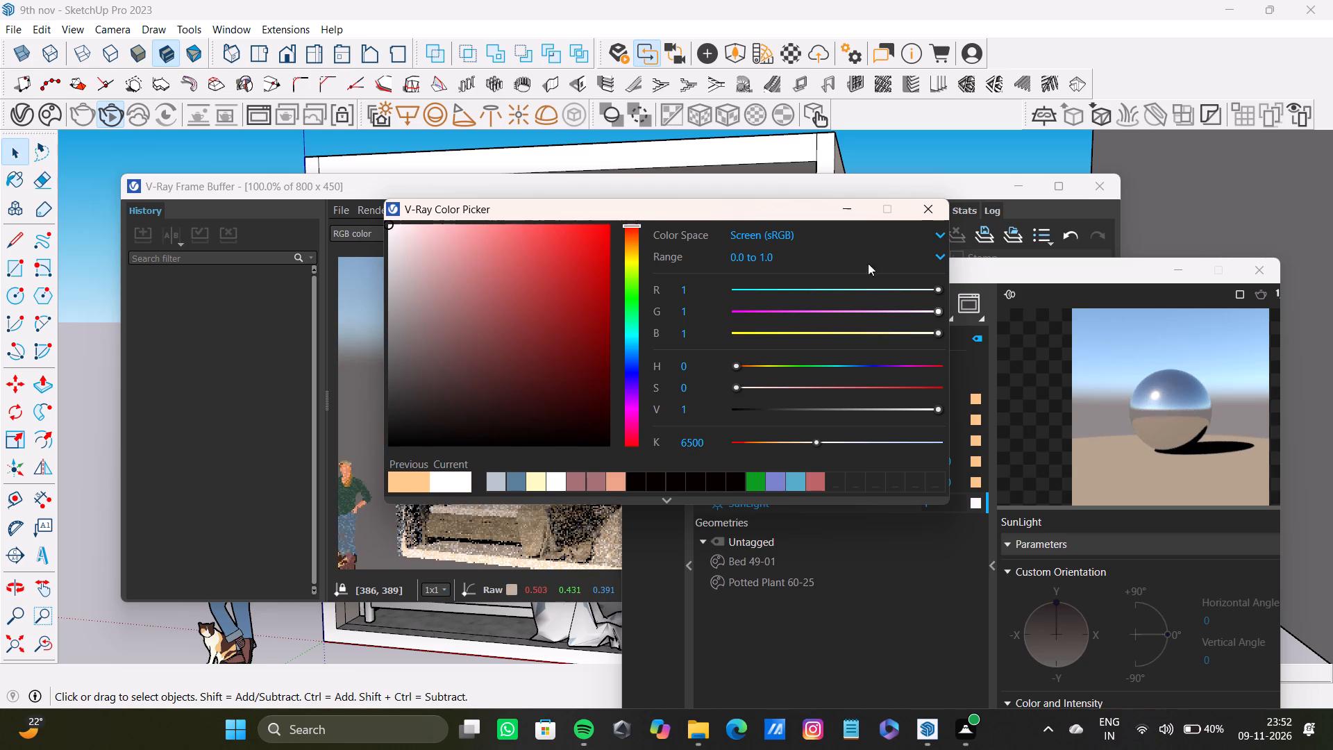
click(932, 208)
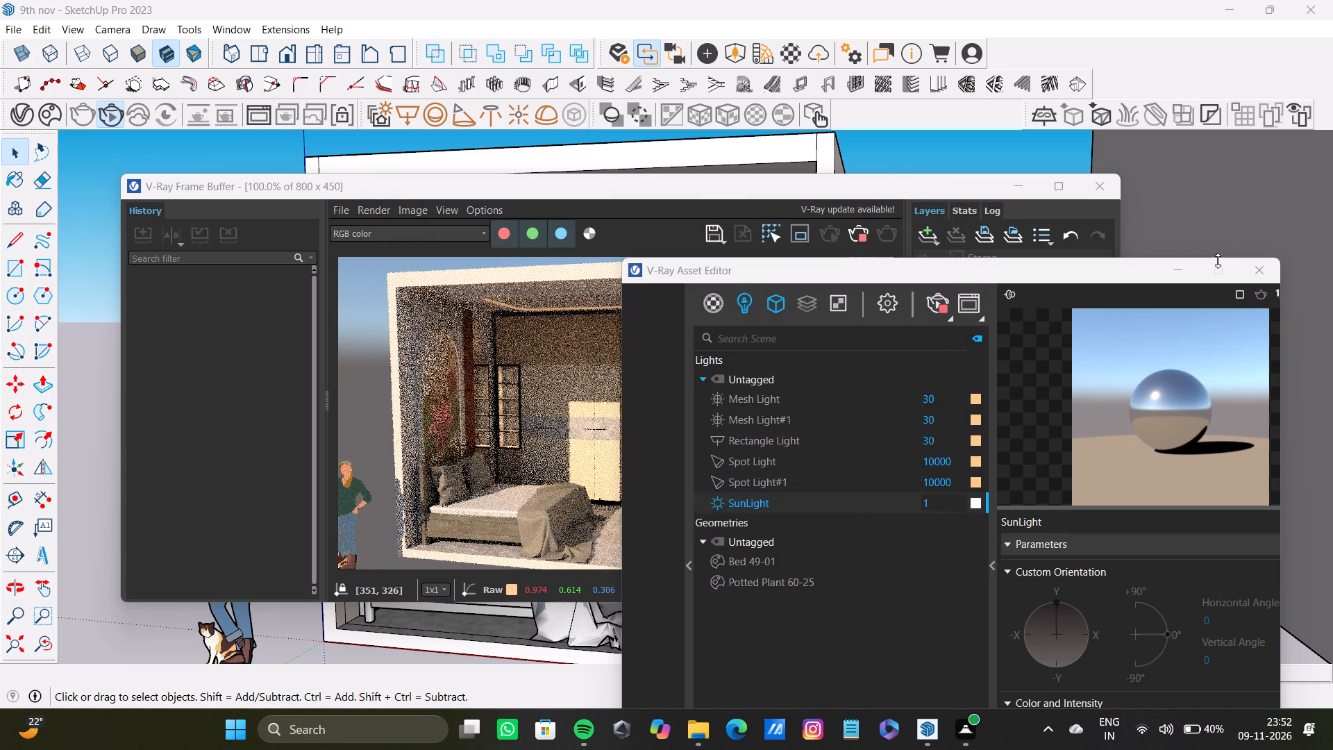
click(1269, 276)
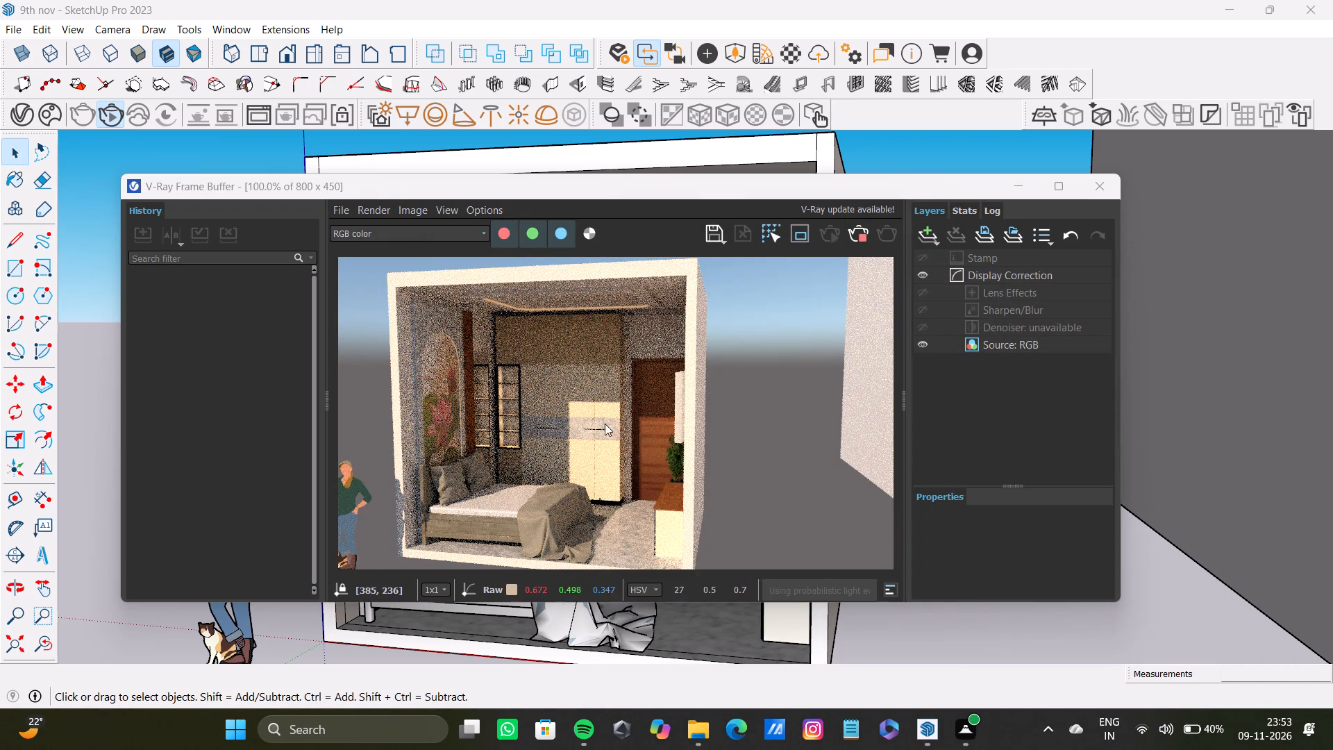
Save the rendered bedroom image as a PNG named 9th nov vray1 in the pdfs folder and close the frame buffer.
shift+middle_drag(537, 435, 548, 428)
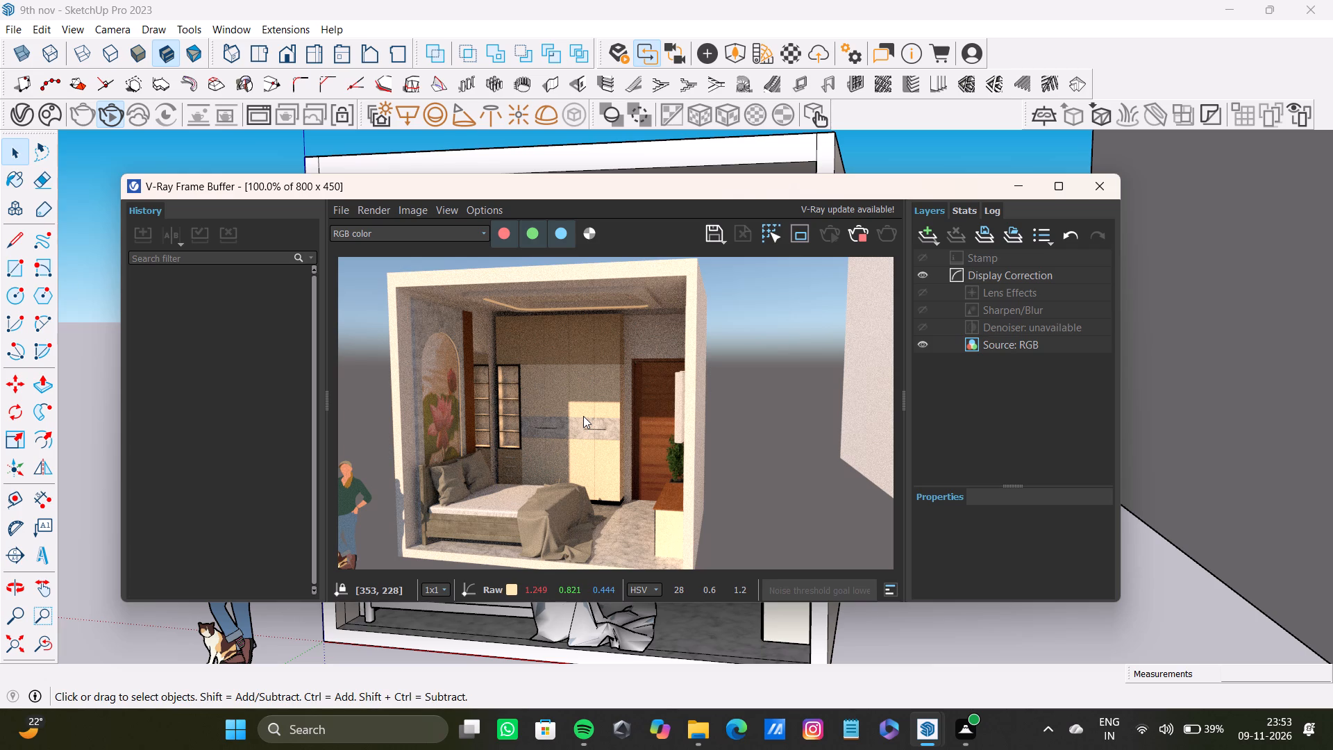
click(708, 235)
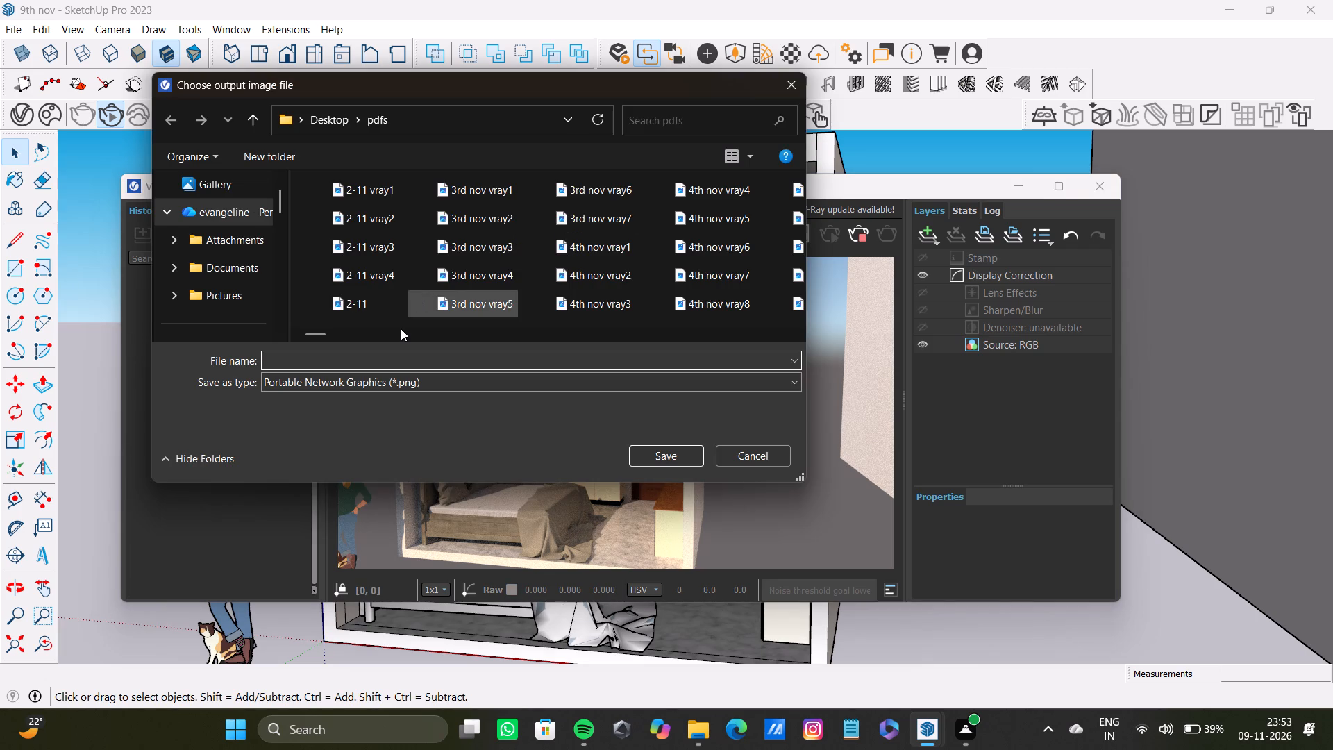
click(370, 364)
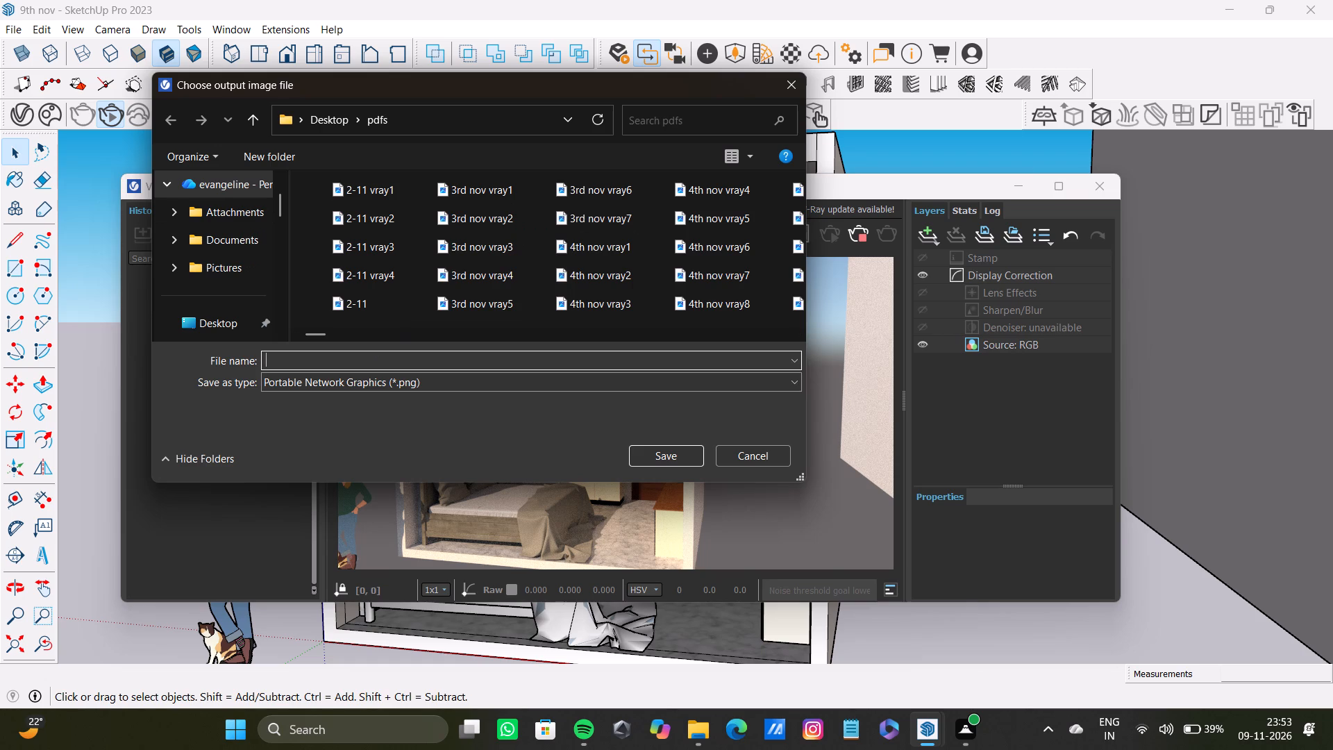
text(9th nov)
key(space)
text(vray1)
key(Return)
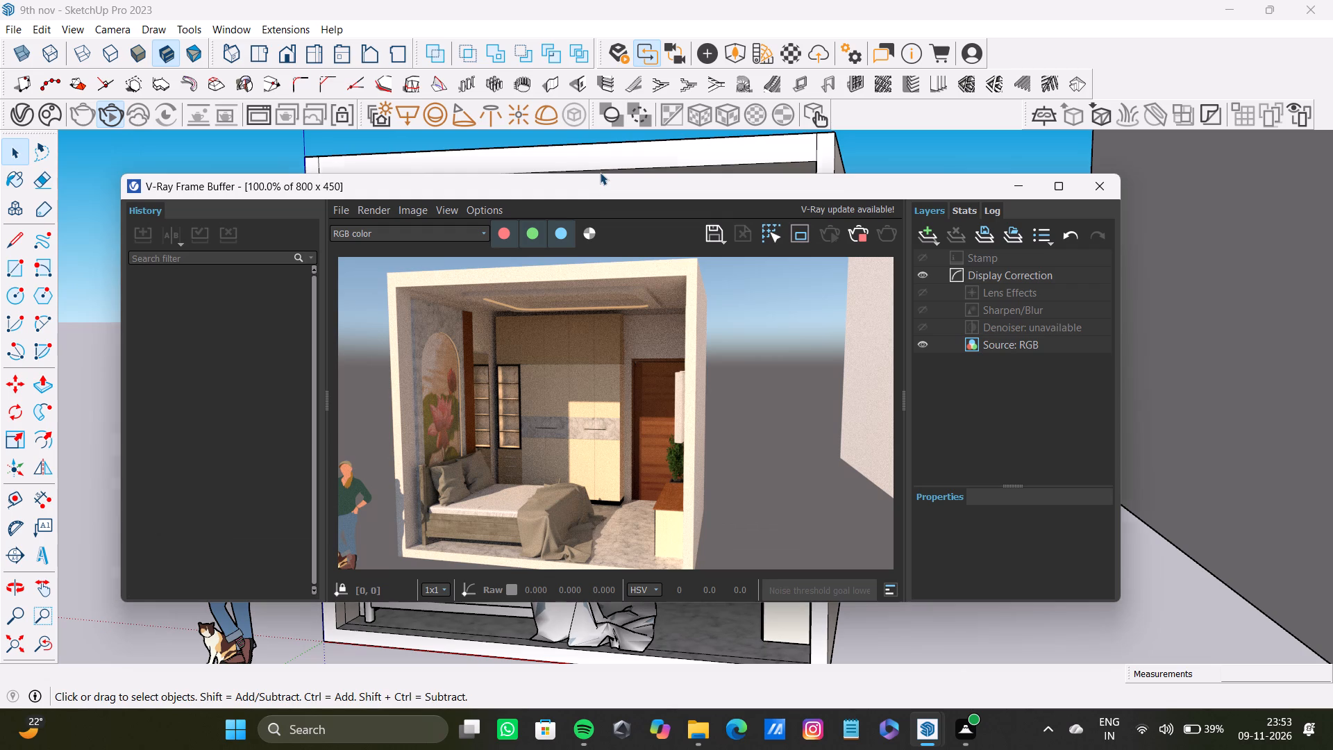
click(1105, 193)
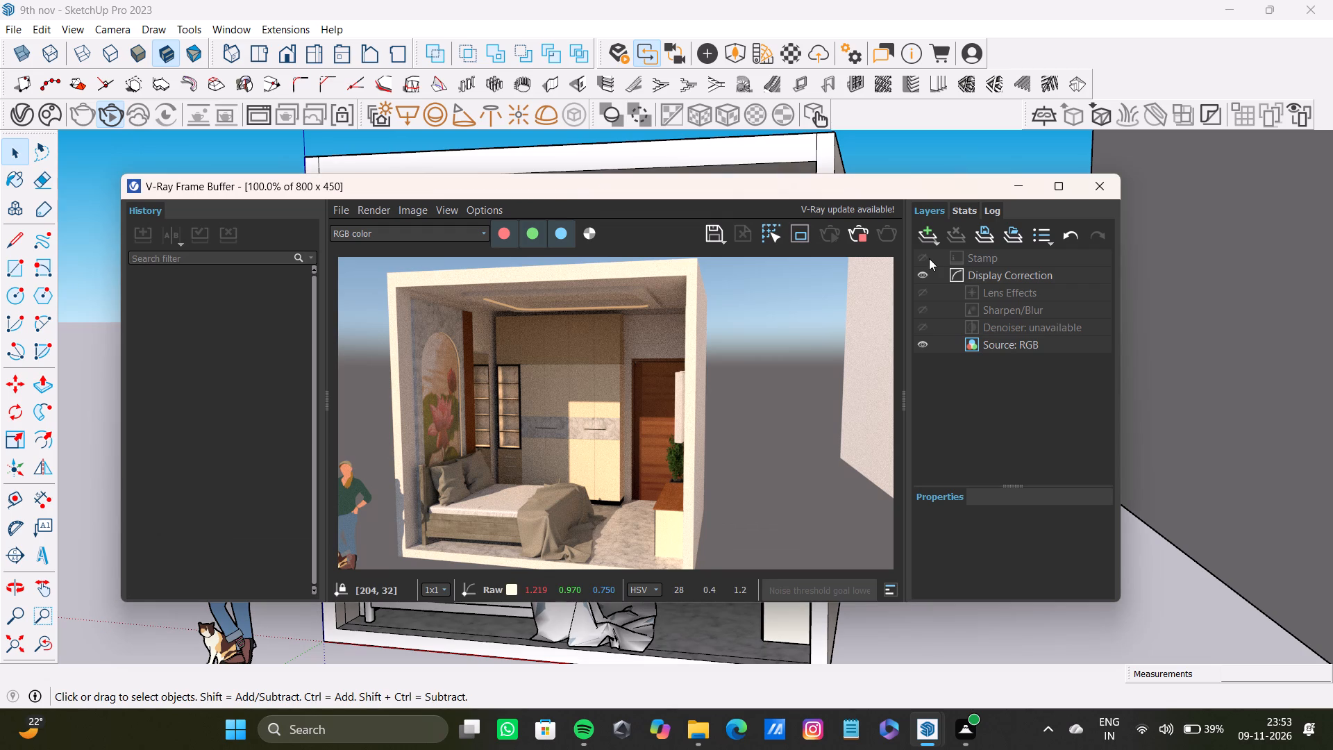
Stop the current interactive render and start a new one from a view showing the wardrobe, door, potted plant and TV wall.
scroll(580, 474, up, 5)
scroll(546, 464, down, 4)
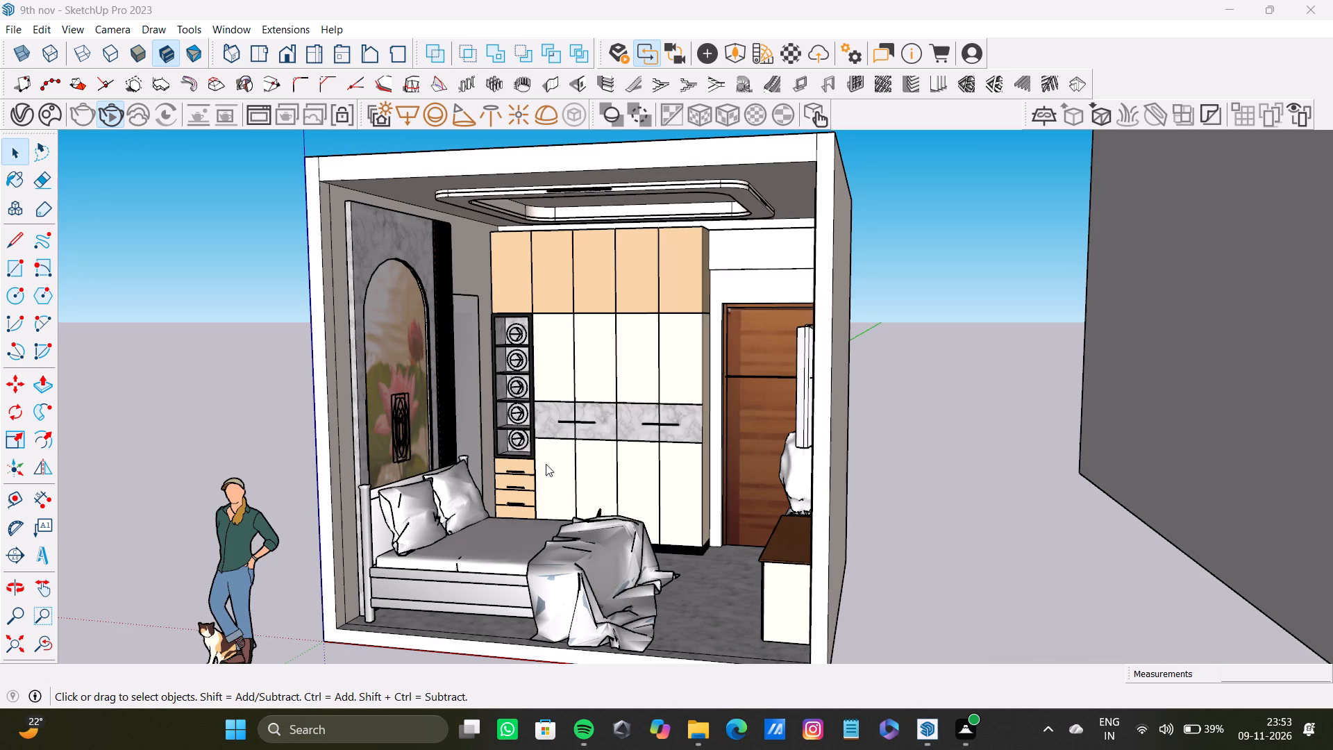
scroll(546, 464, down, 4)
scroll(462, 397, down, 14)
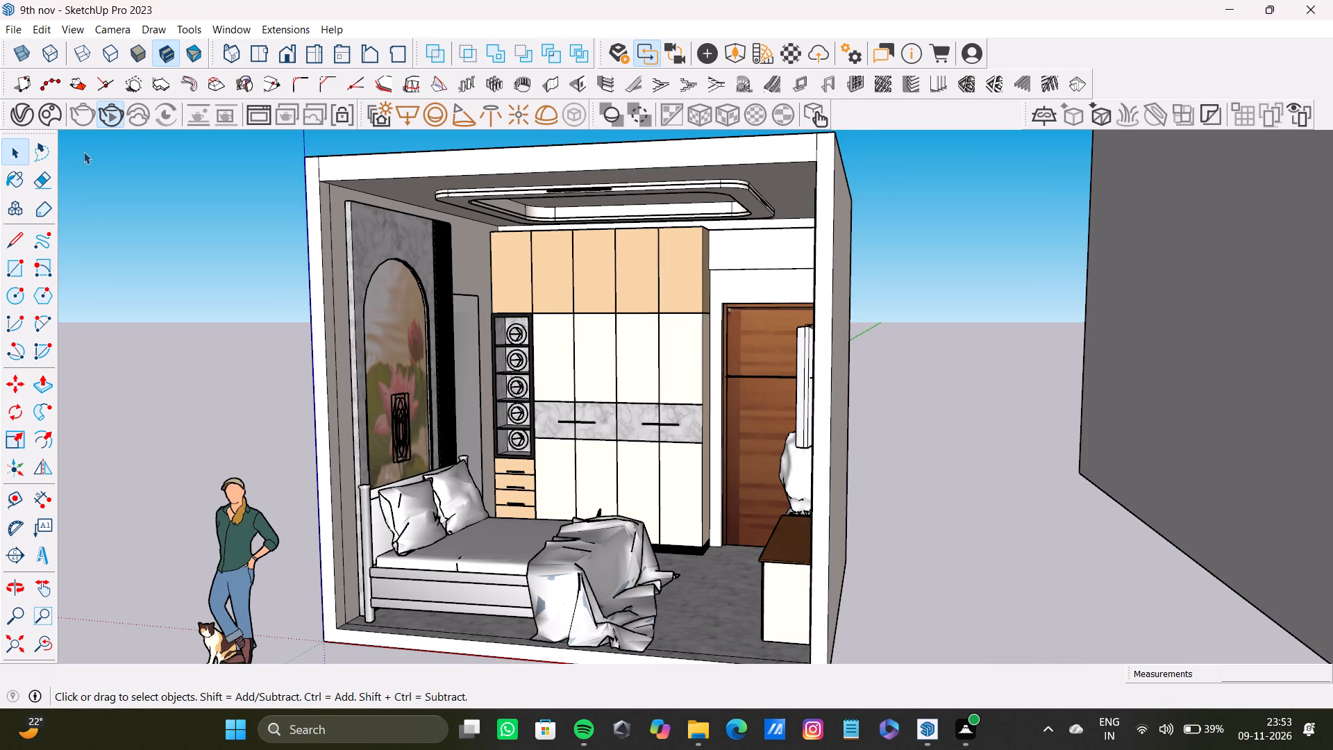
click(119, 120)
middle_drag(247, 437, 353, 444)
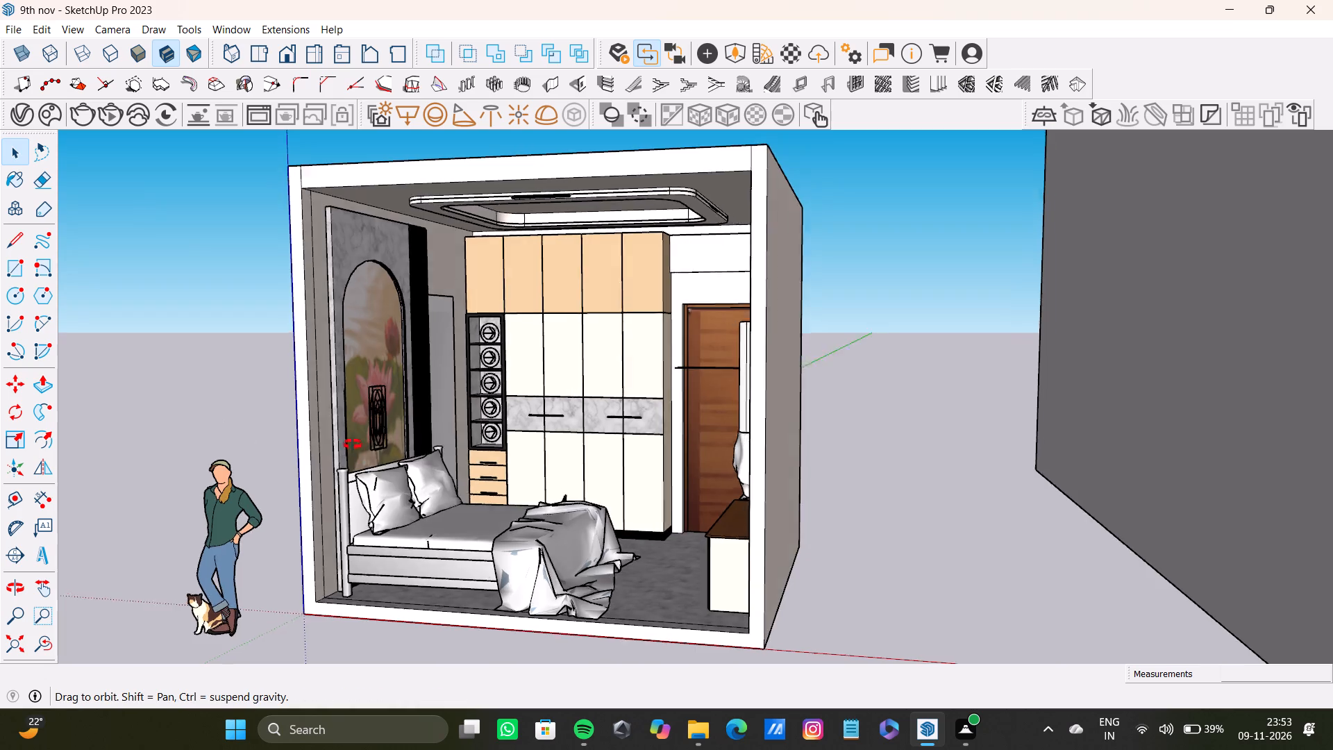
middle_drag(353, 444, 480, 465)
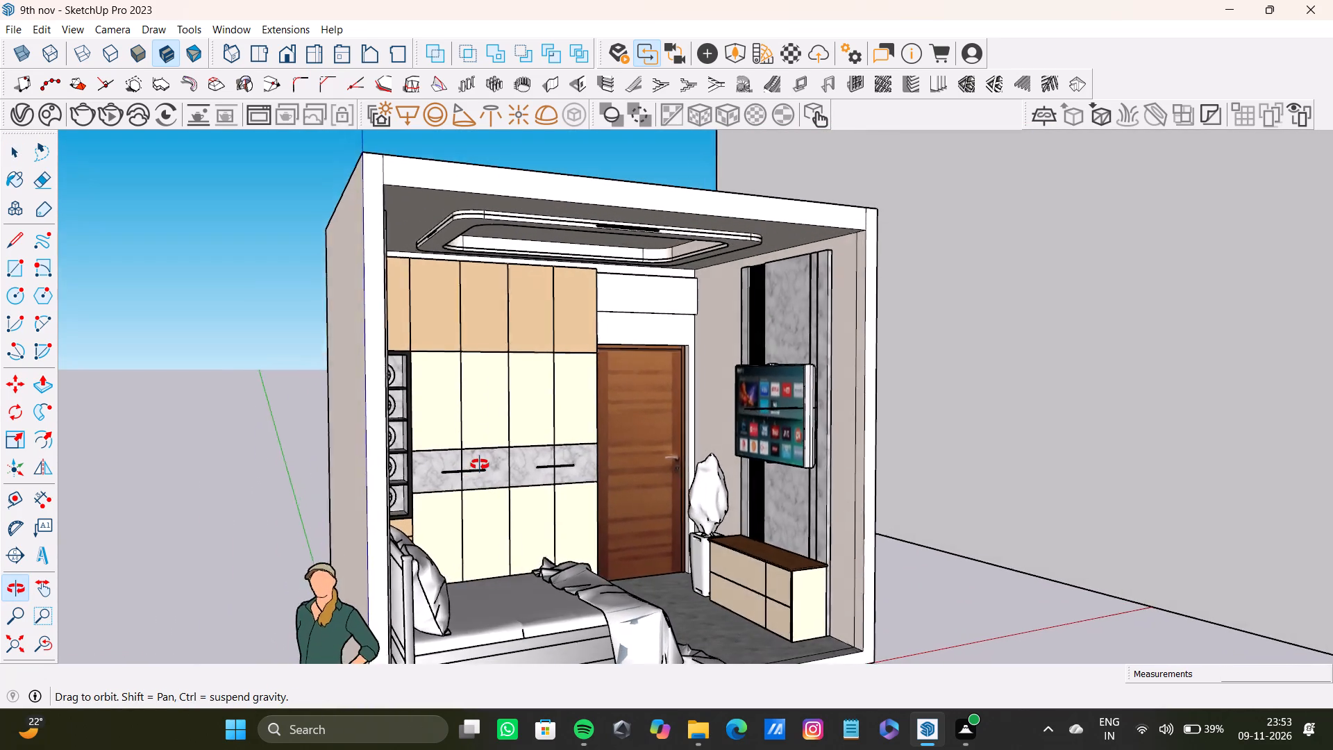
middle_drag(480, 465, 435, 456)
scroll(453, 451, up, 1)
shift+middle_drag(467, 460, 465, 453)
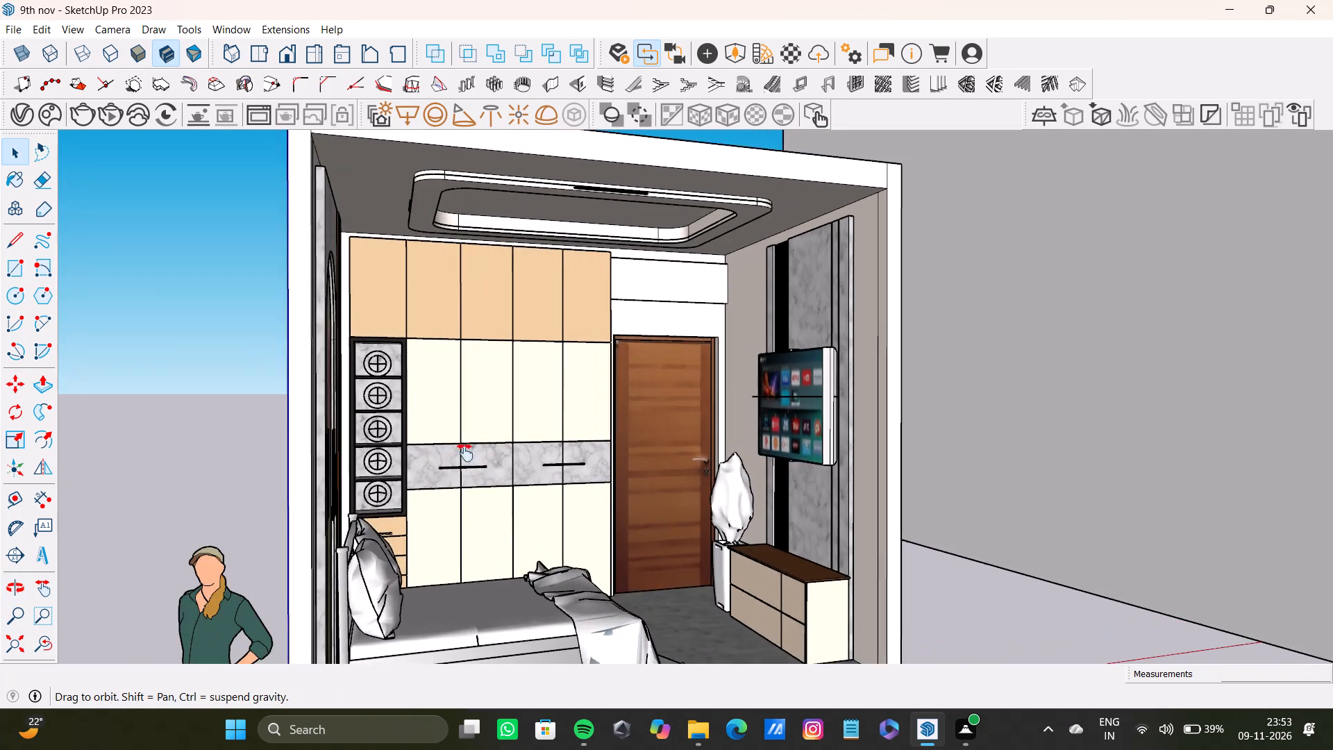
shift+middle_drag(465, 453, 460, 437)
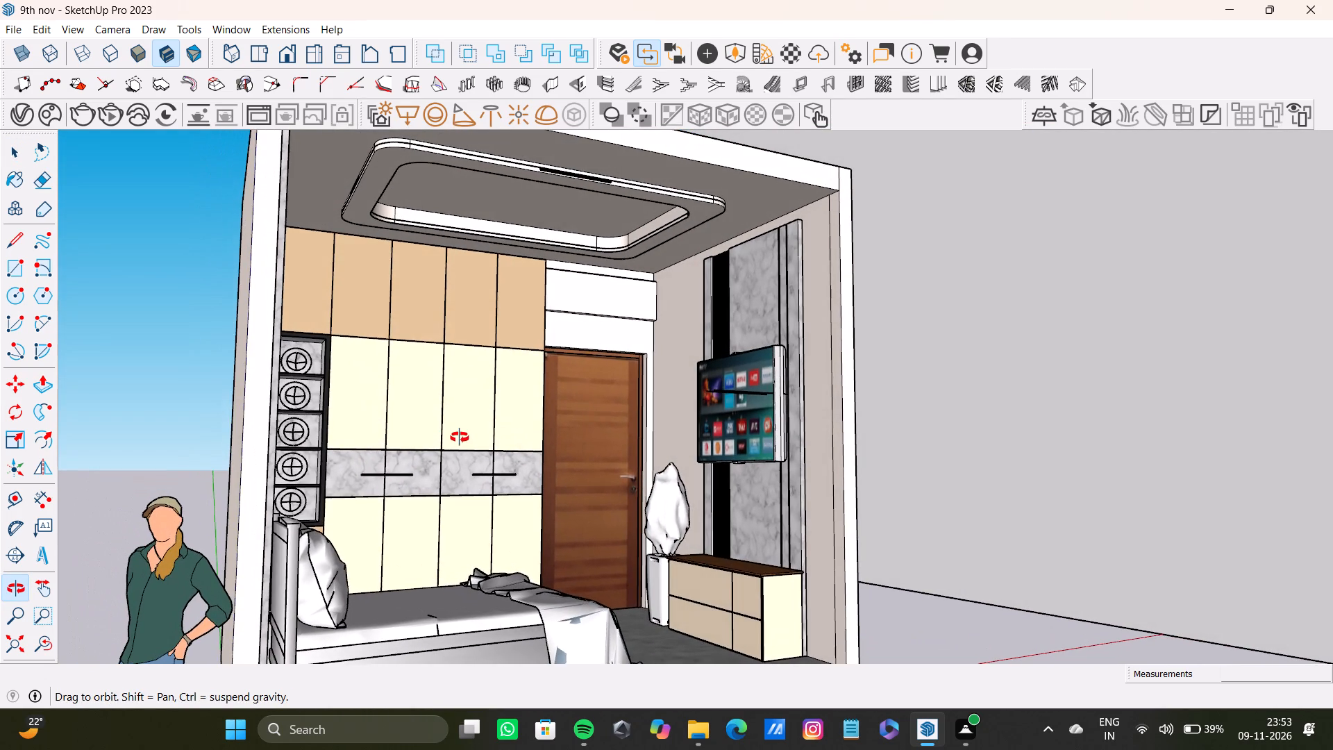
shift+middle_drag(460, 437, 534, 450)
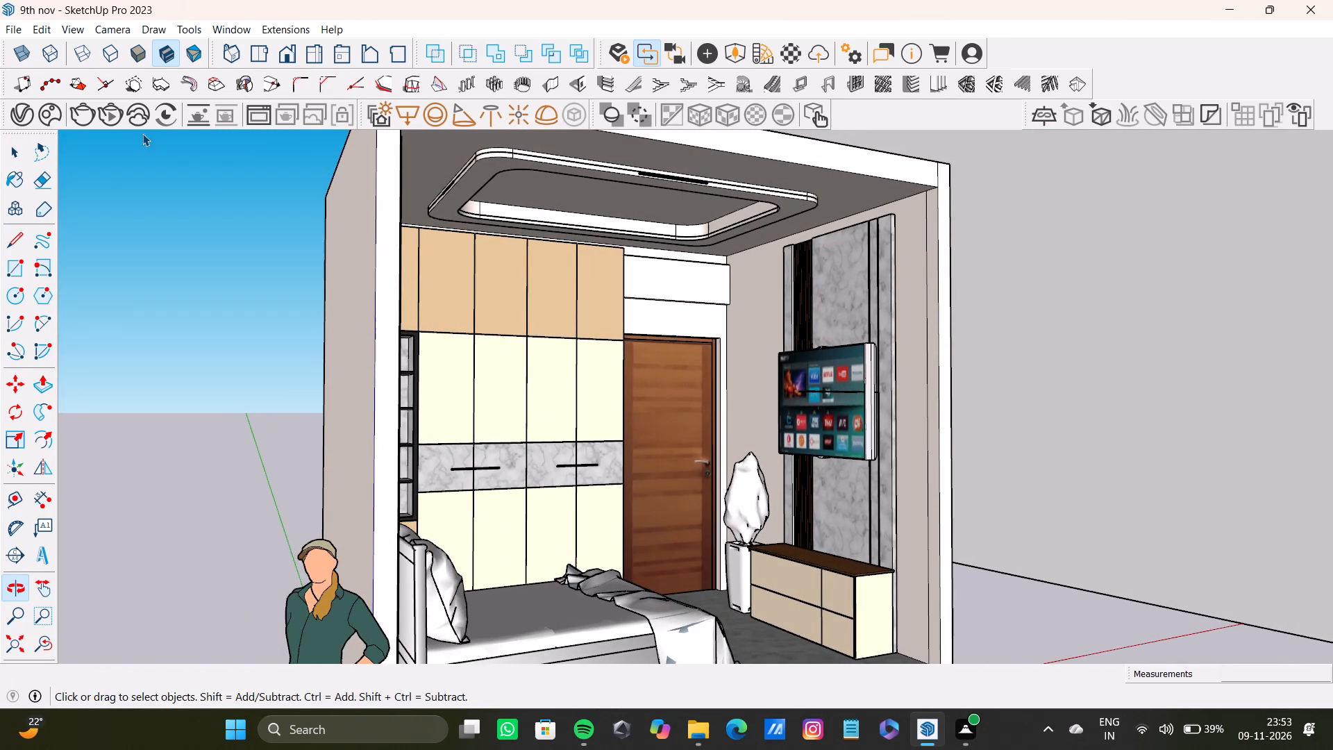
click(103, 112)
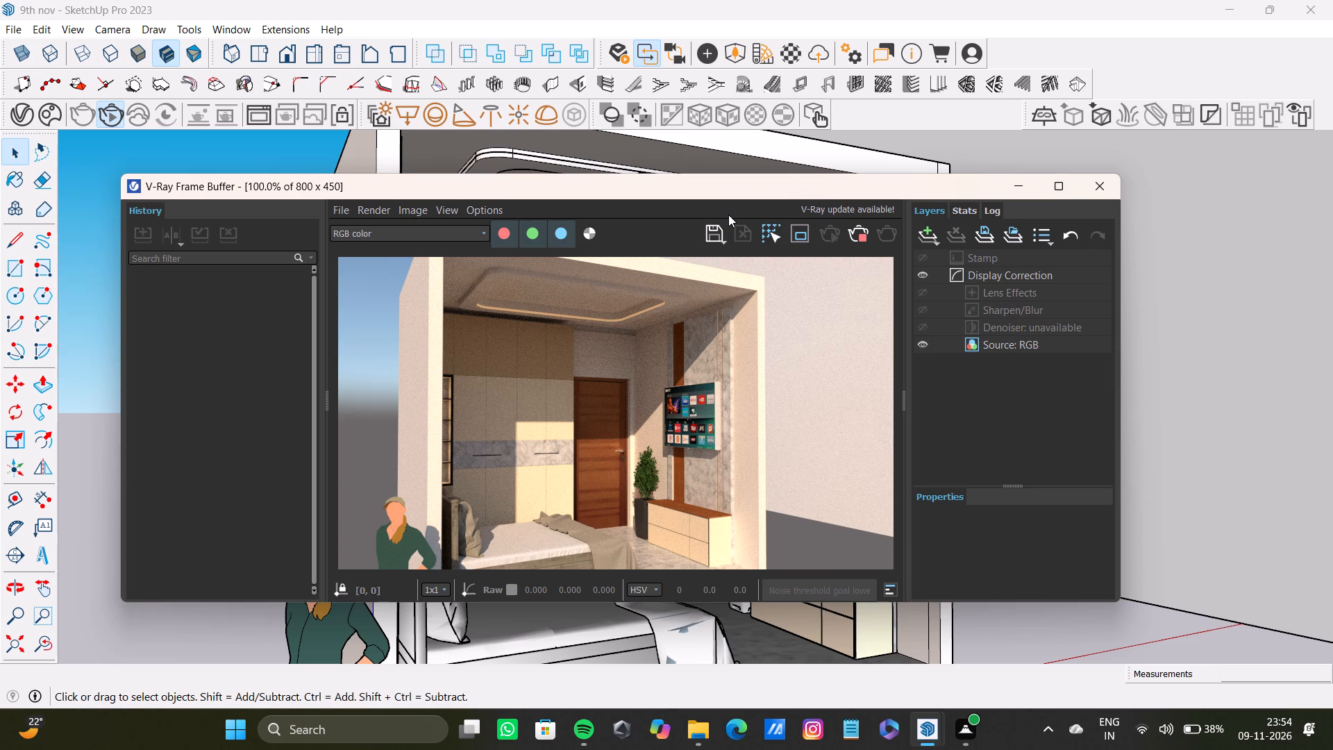
Save the TV-wall render as a PNG named 9th nov vray2 in the pdfs folder and close the frame buffer.
click(712, 231)
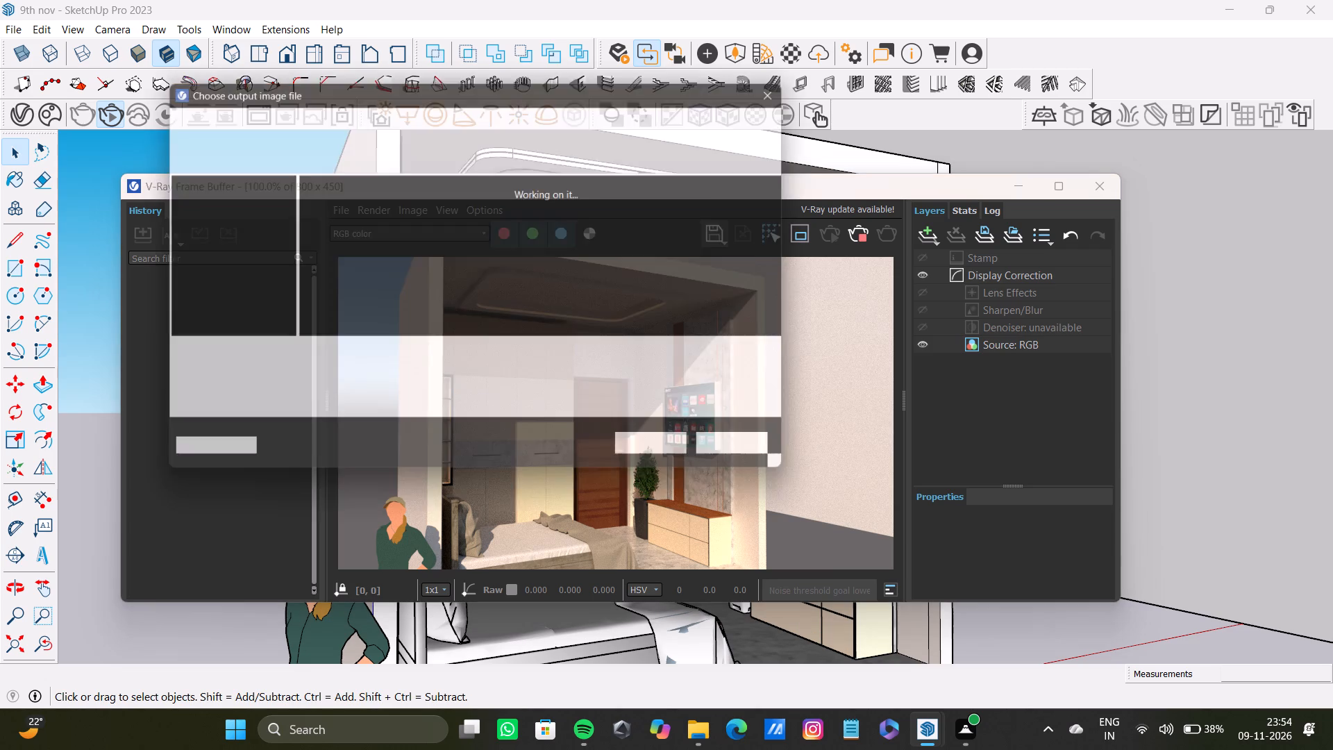
click(324, 359)
key(9)
text(th)
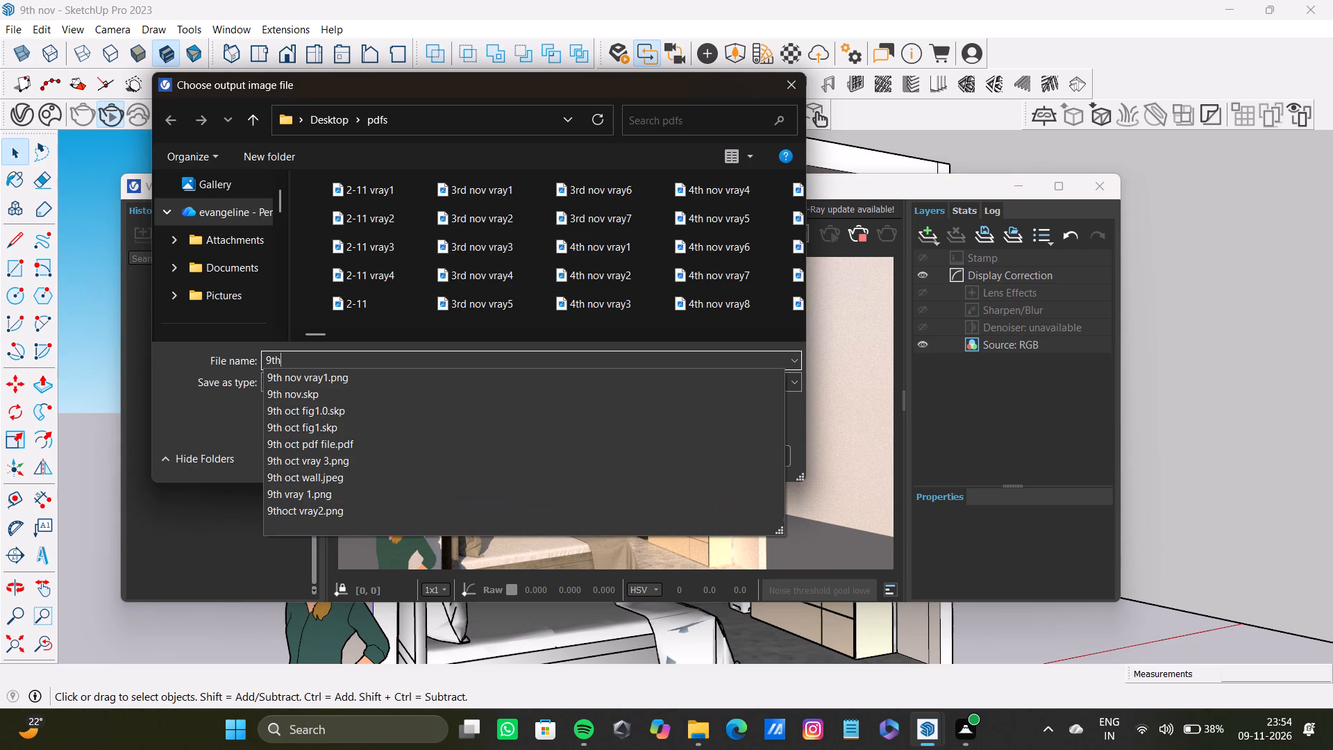
key(space)
text(nov)
key(space)
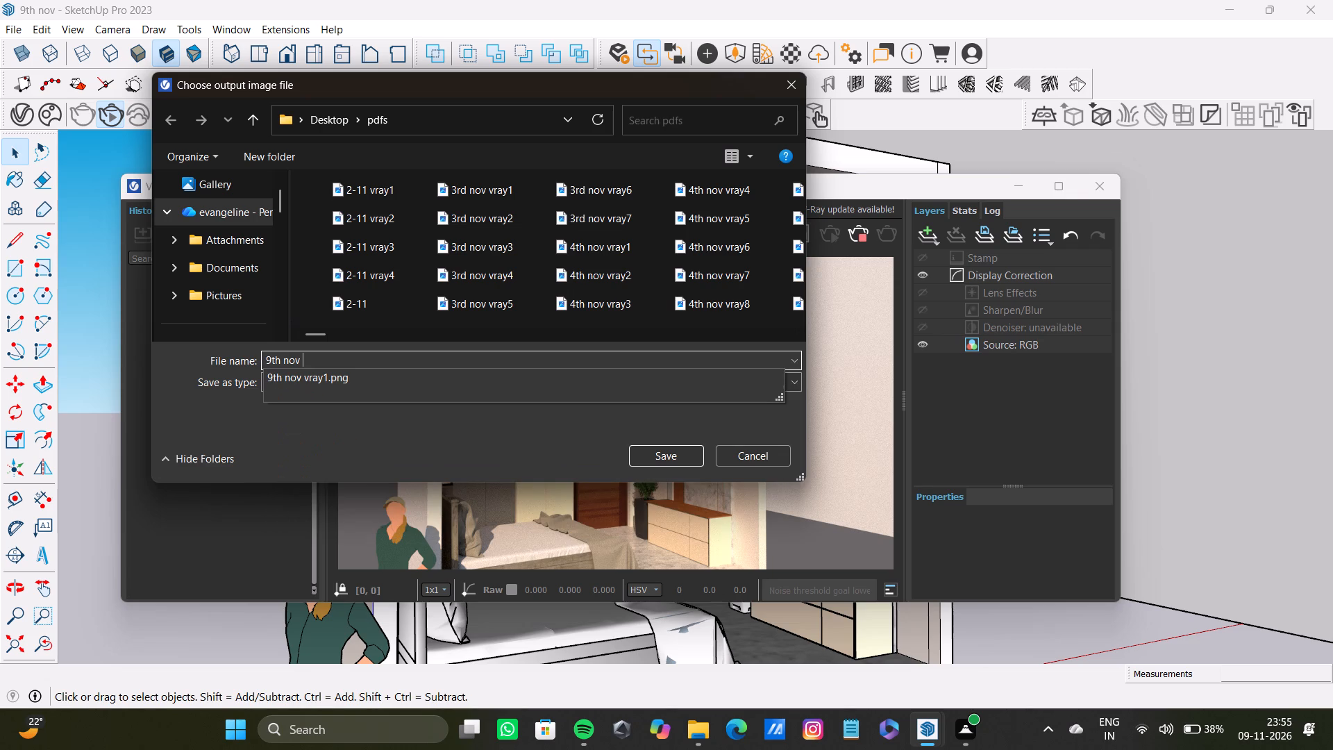
key(v)
key(r)
key(a)
key(y)
key(2)
key(Return)
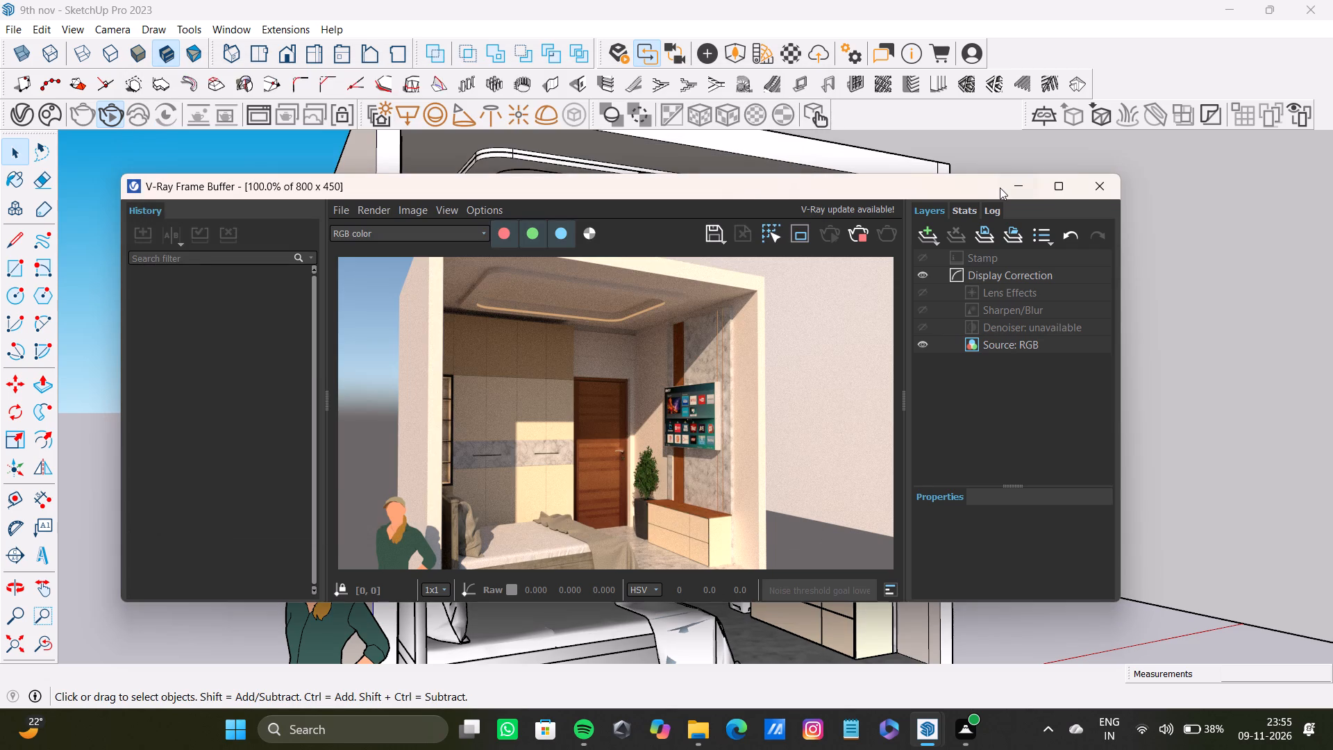
click(1086, 185)
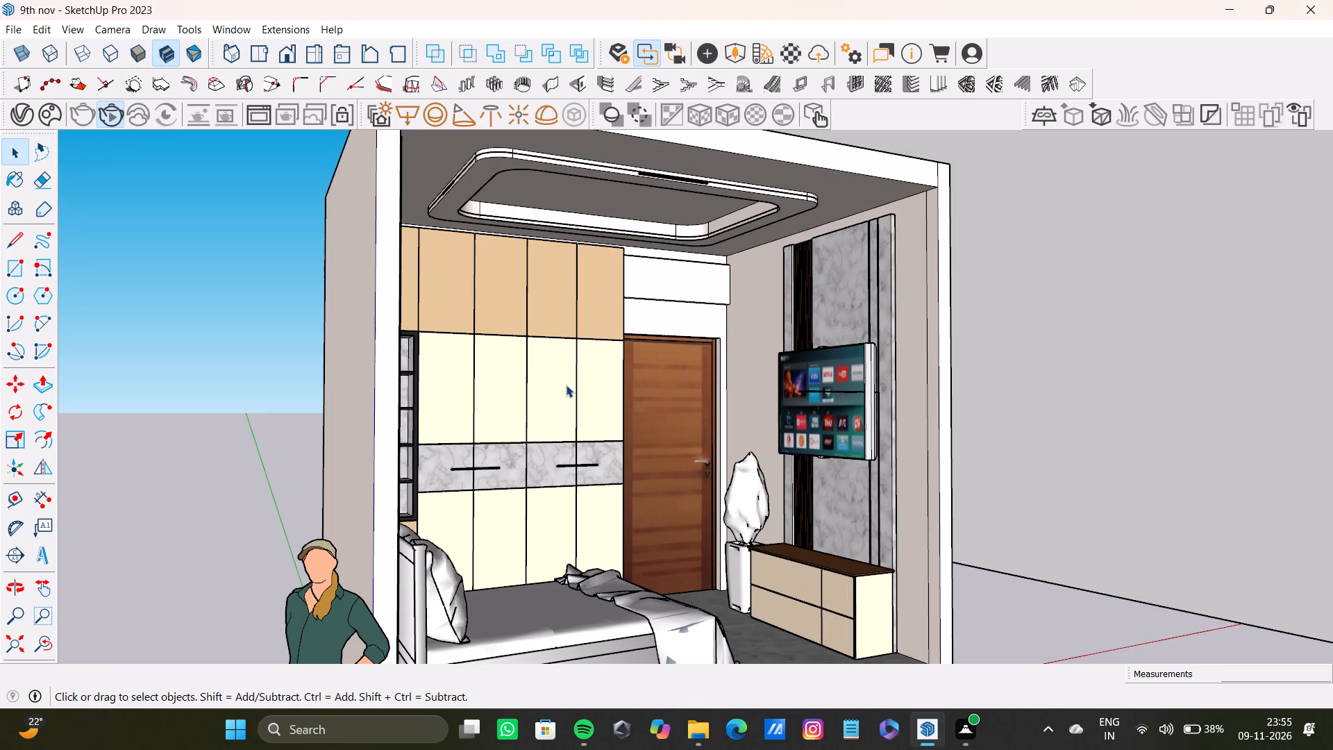
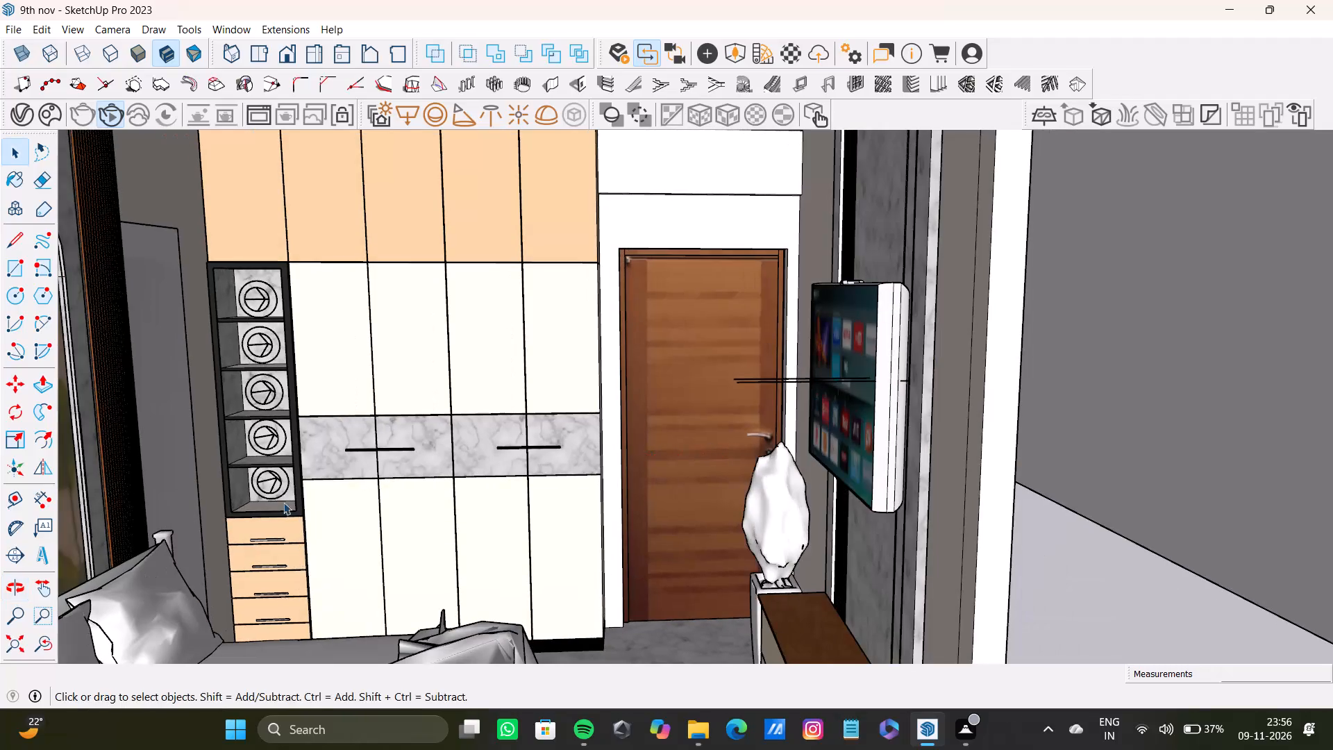
Select the front face, side faces and edges of the white handle on the top drawer below the wardrobe's open shelves.
scroll(294, 522, up, 17)
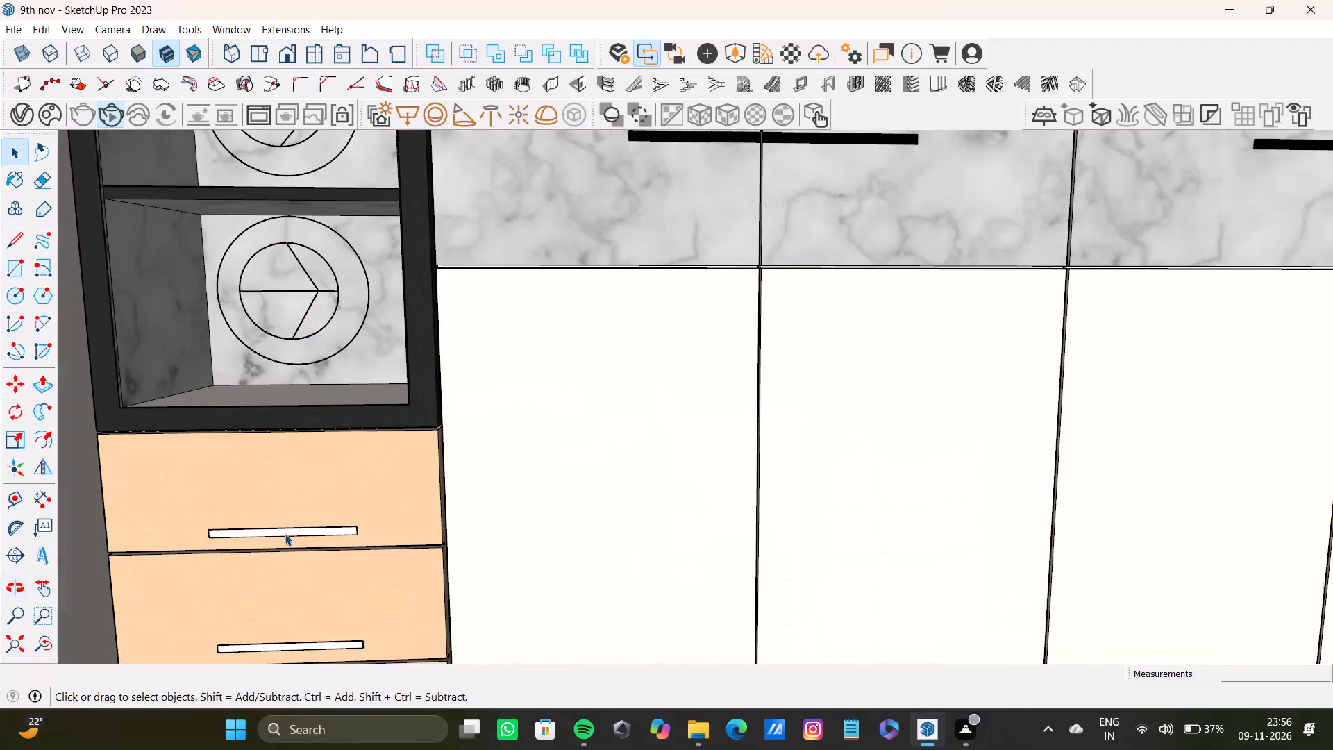
scroll(285, 533, up, 16)
middle_drag(321, 531, 284, 415)
scroll(384, 527, up, 3)
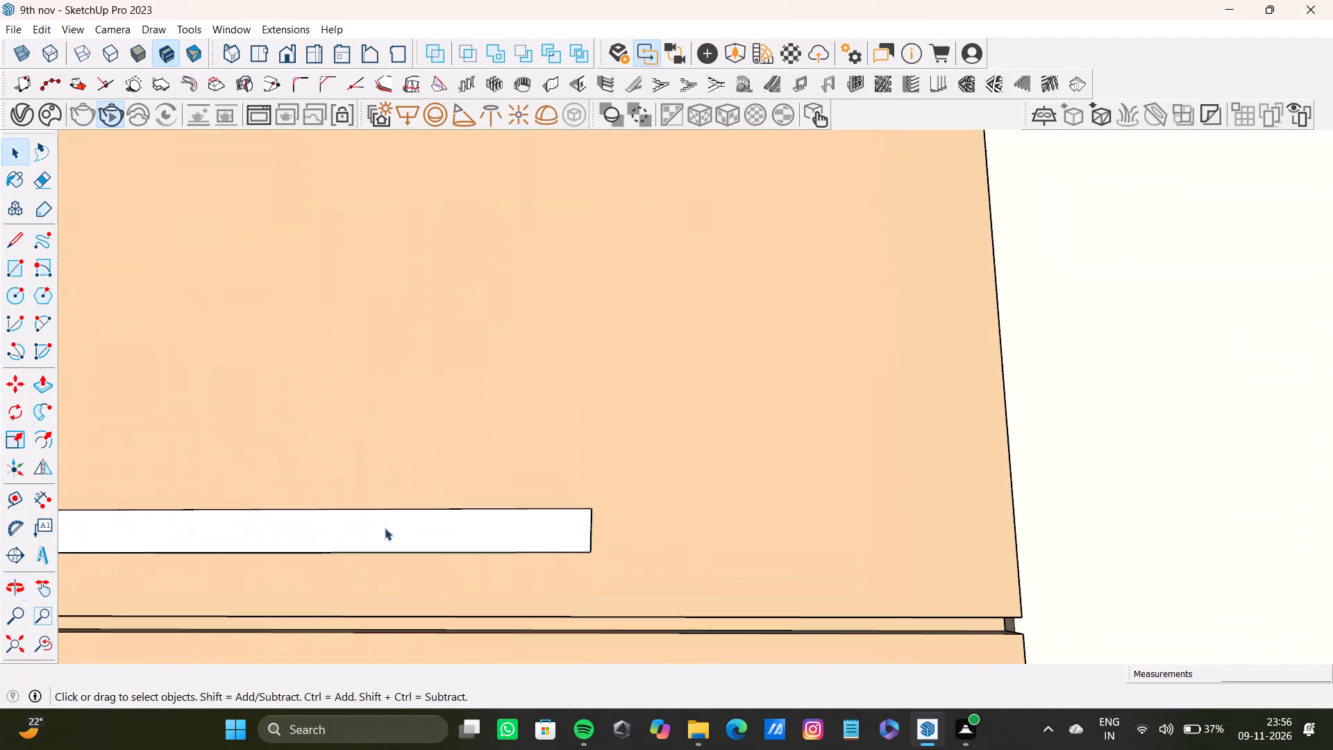
scroll(385, 528, up, 2)
middle_drag(405, 528, 580, 494)
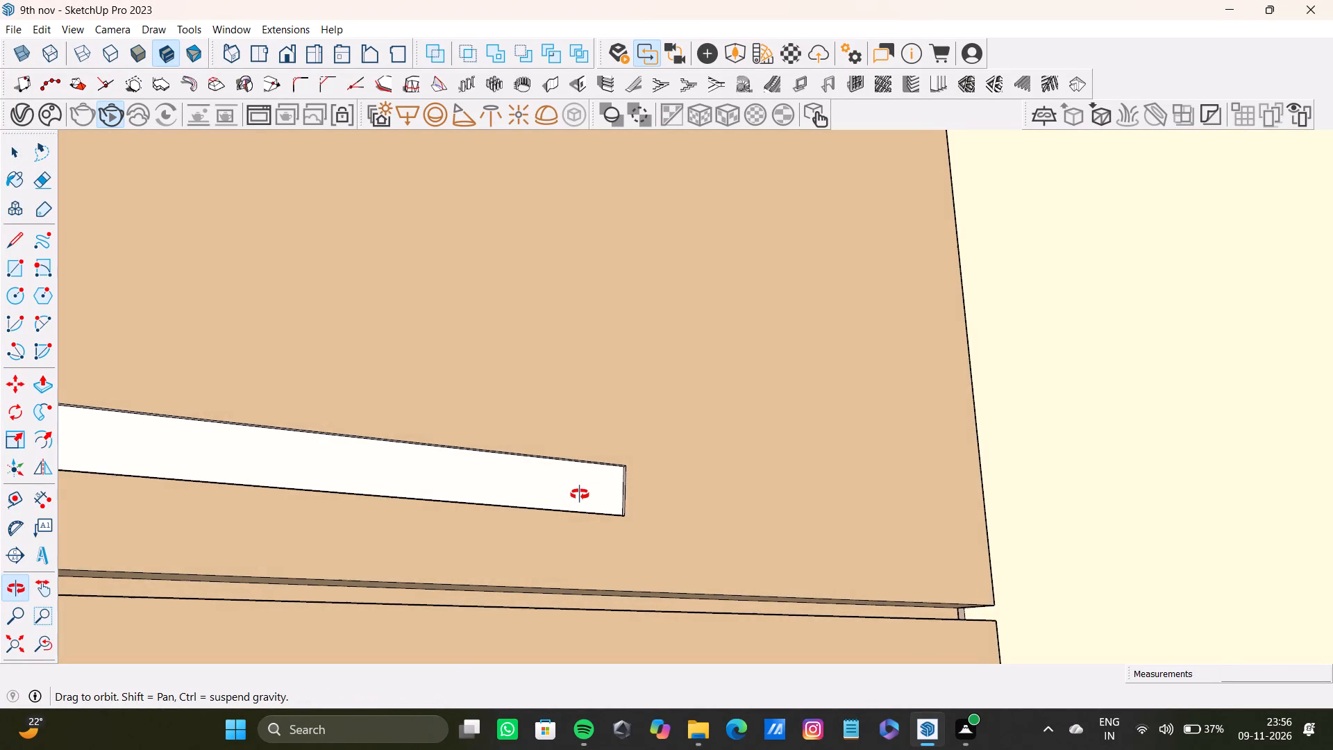
middle_drag(580, 494, 550, 492)
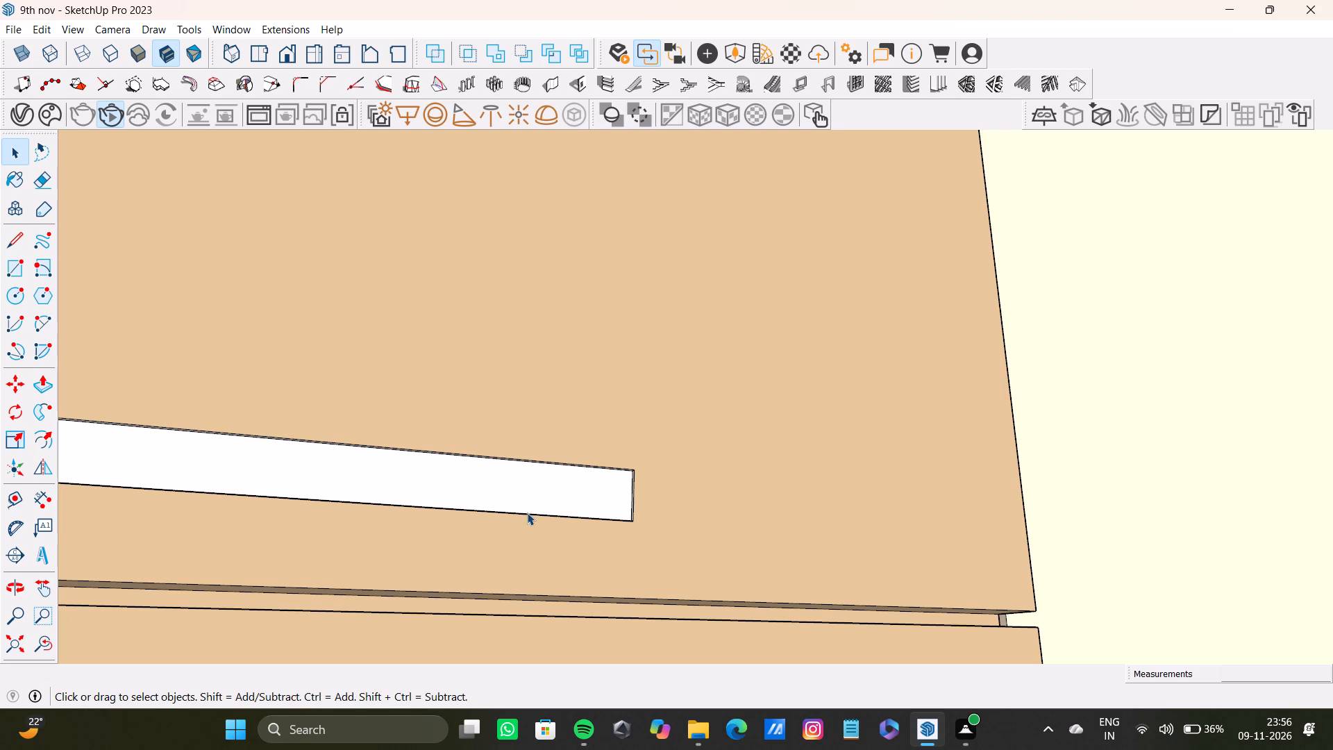
scroll(559, 510, up, 8)
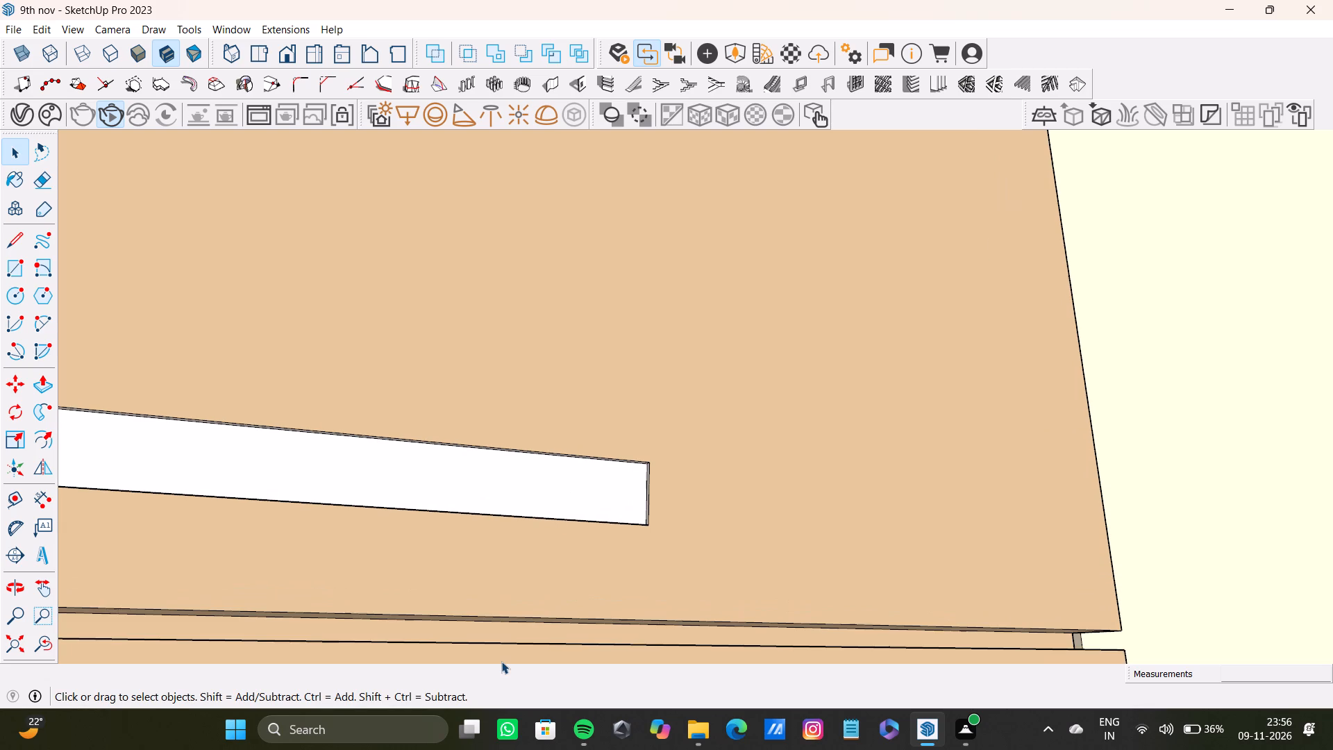
scroll(464, 452, up, 8)
middle_drag(687, 493, 711, 408)
scroll(666, 507, up, 7)
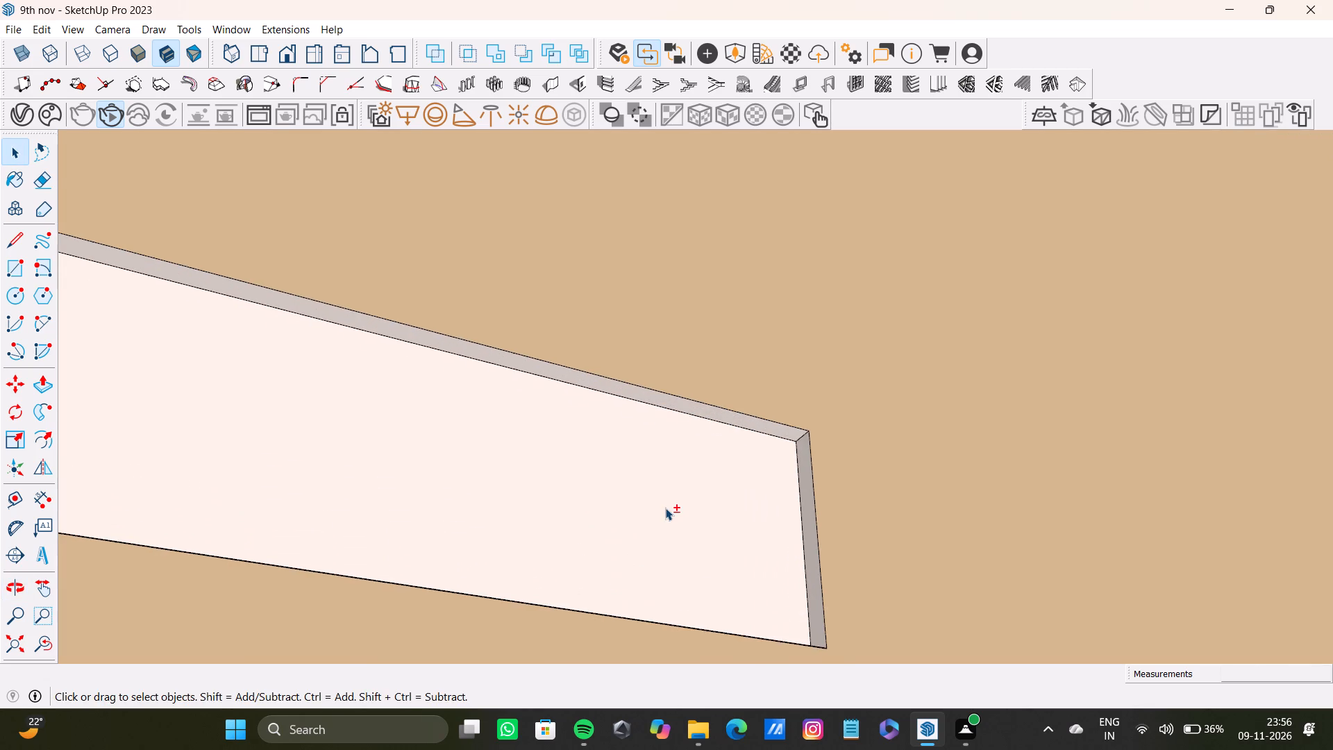
shift+click(661, 506)
shift+double_click(736, 433)
shift+double_click(749, 399)
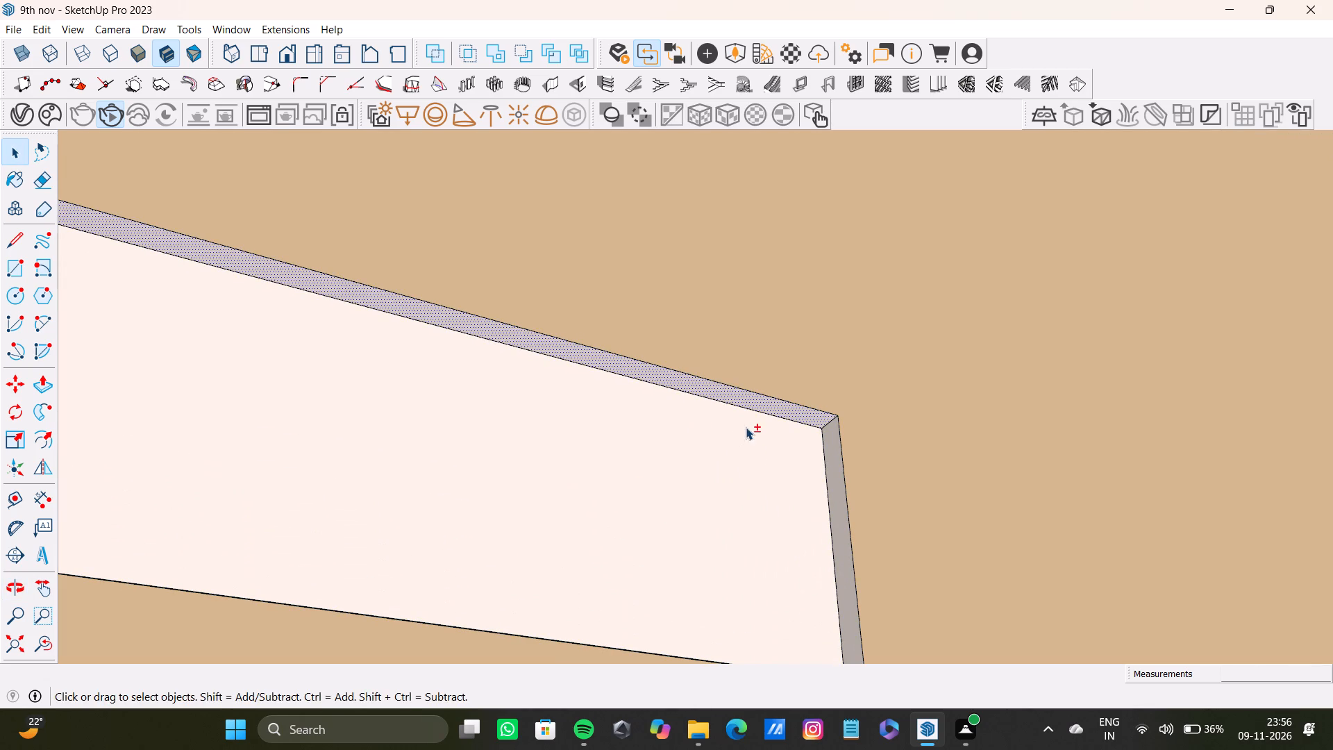
shift+double_click(734, 464)
shift+double_click(837, 465)
shift+scroll(635, 437, down, 4)
middle_drag(633, 437, 629, 448)
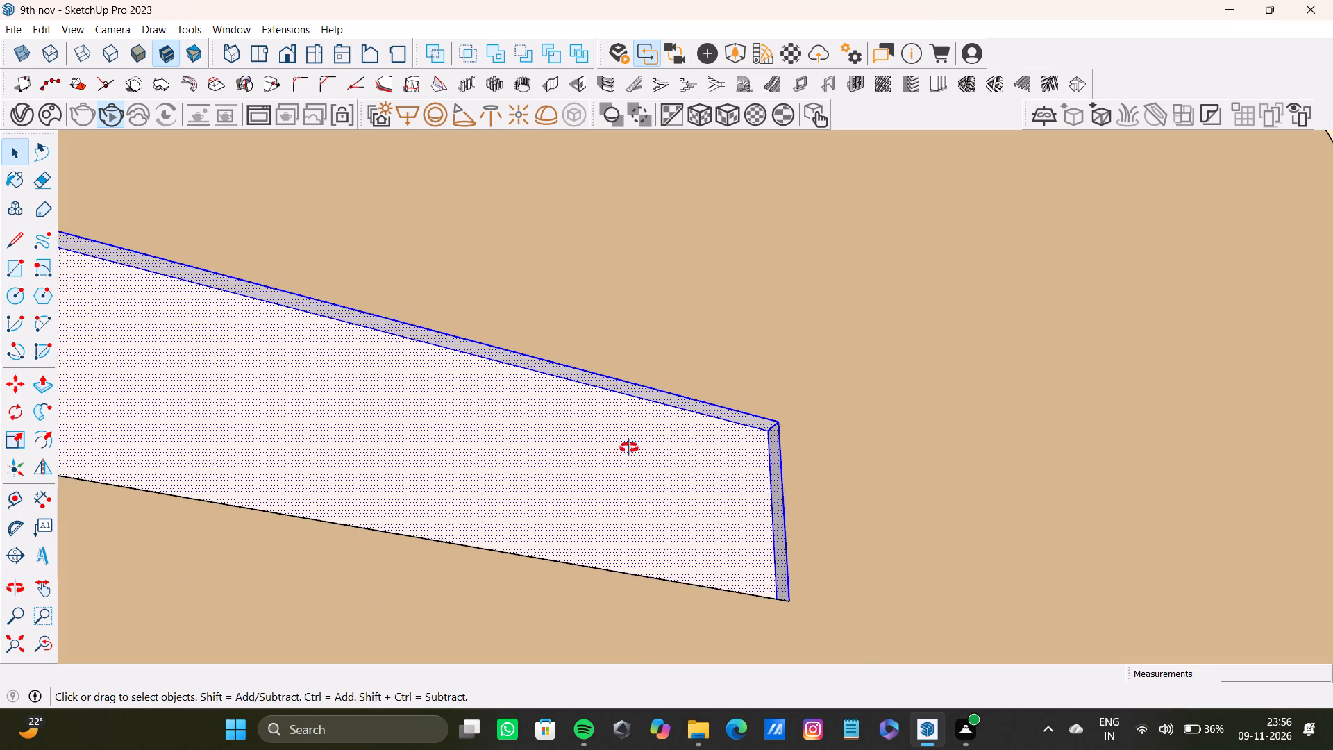
middle_drag(629, 448, 589, 676)
shift+scroll(670, 583, up, 13)
shift+double_click(687, 590)
shift+scroll(689, 590, down, 4)
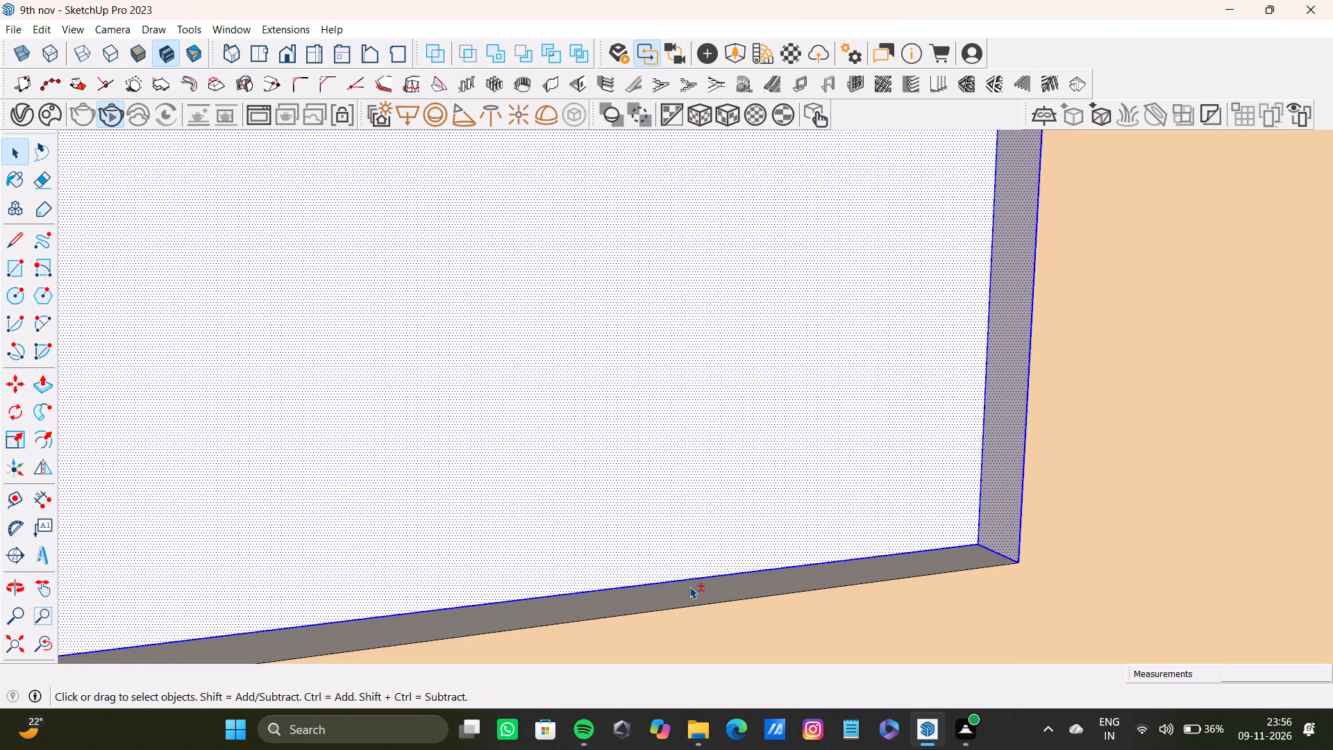
shift+scroll(689, 586, down, 1)
shift+double_click(704, 592)
shift+scroll(703, 592, down, 18)
shift+middle_drag(617, 552, 617, 552)
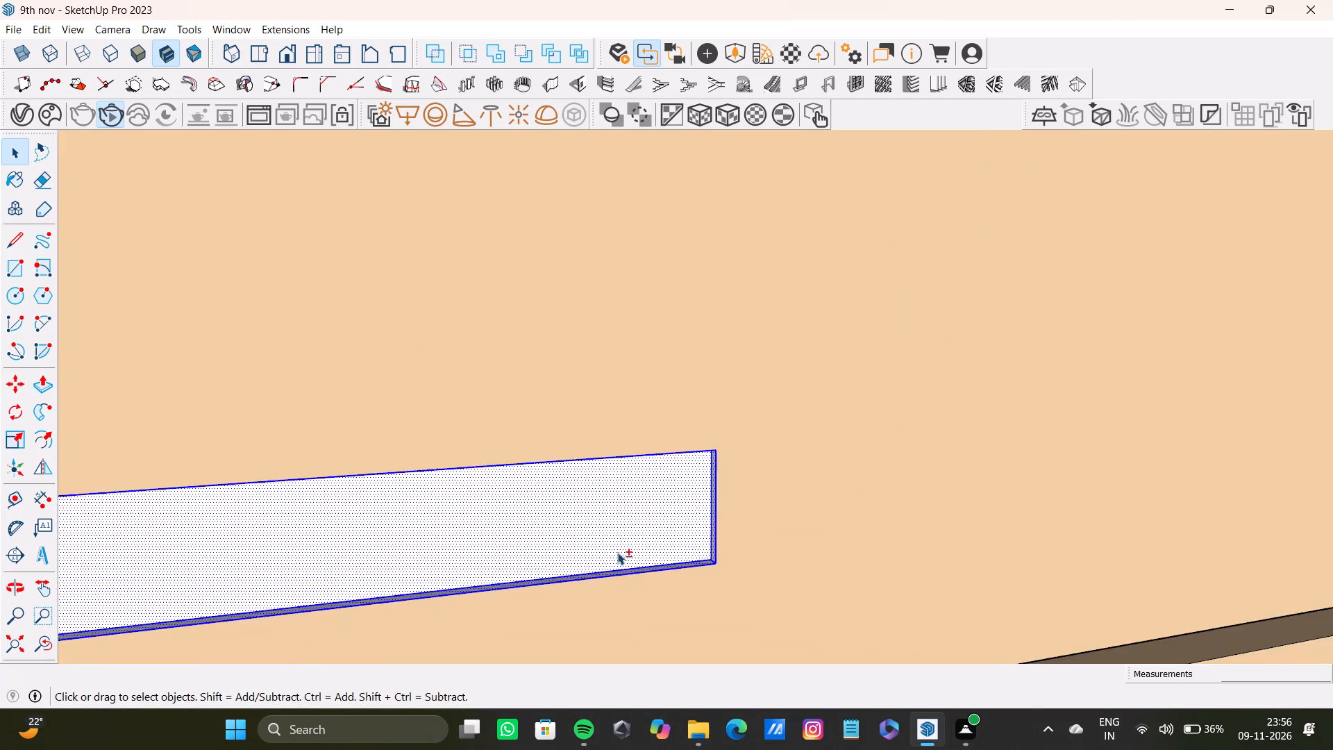
shift+middle_drag(617, 552, 353, 551)
shift+middle_drag(296, 459, 653, 599)
shift+scroll(516, 518, up, 10)
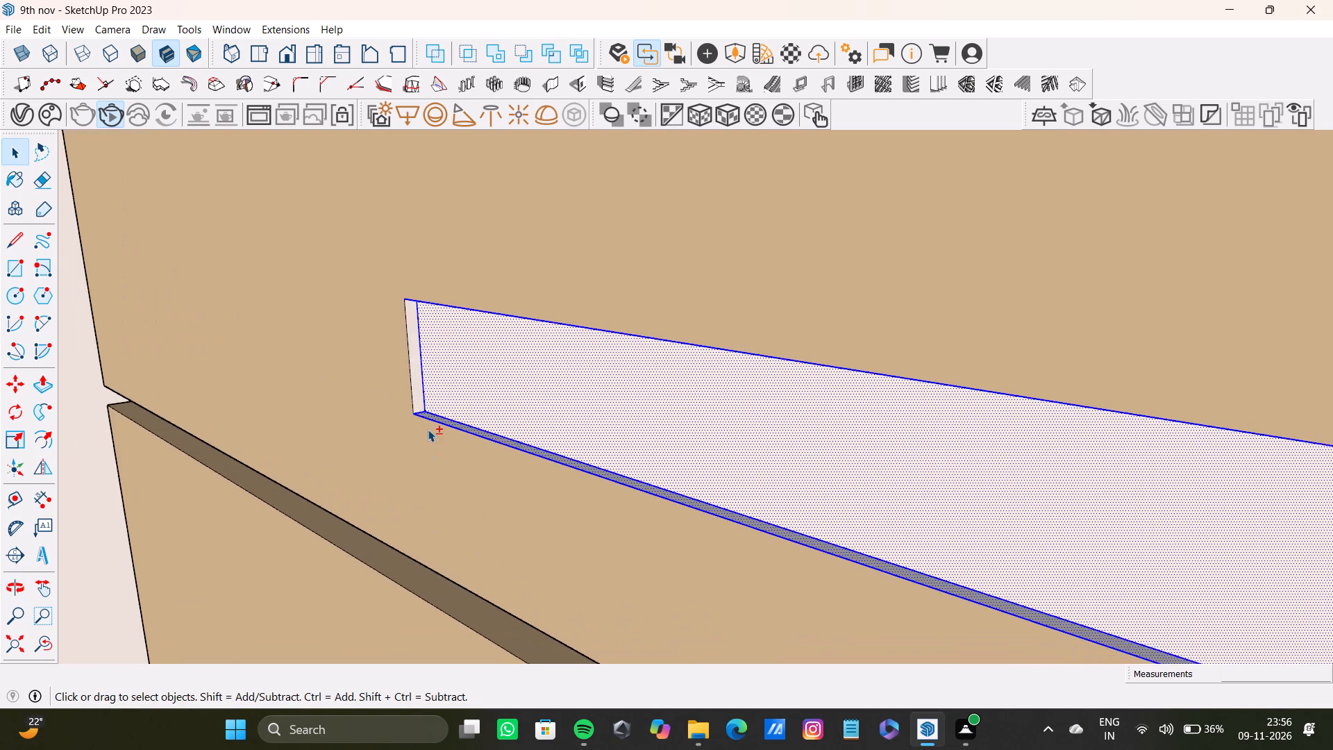
shift+scroll(428, 429, up, 4)
shift+click(417, 385)
Add the front, end, top and bottom faces of the second drawer's handle to the selection.
shift+scroll(501, 415, down, 19)
shift+middle_drag(560, 522, 536, 206)
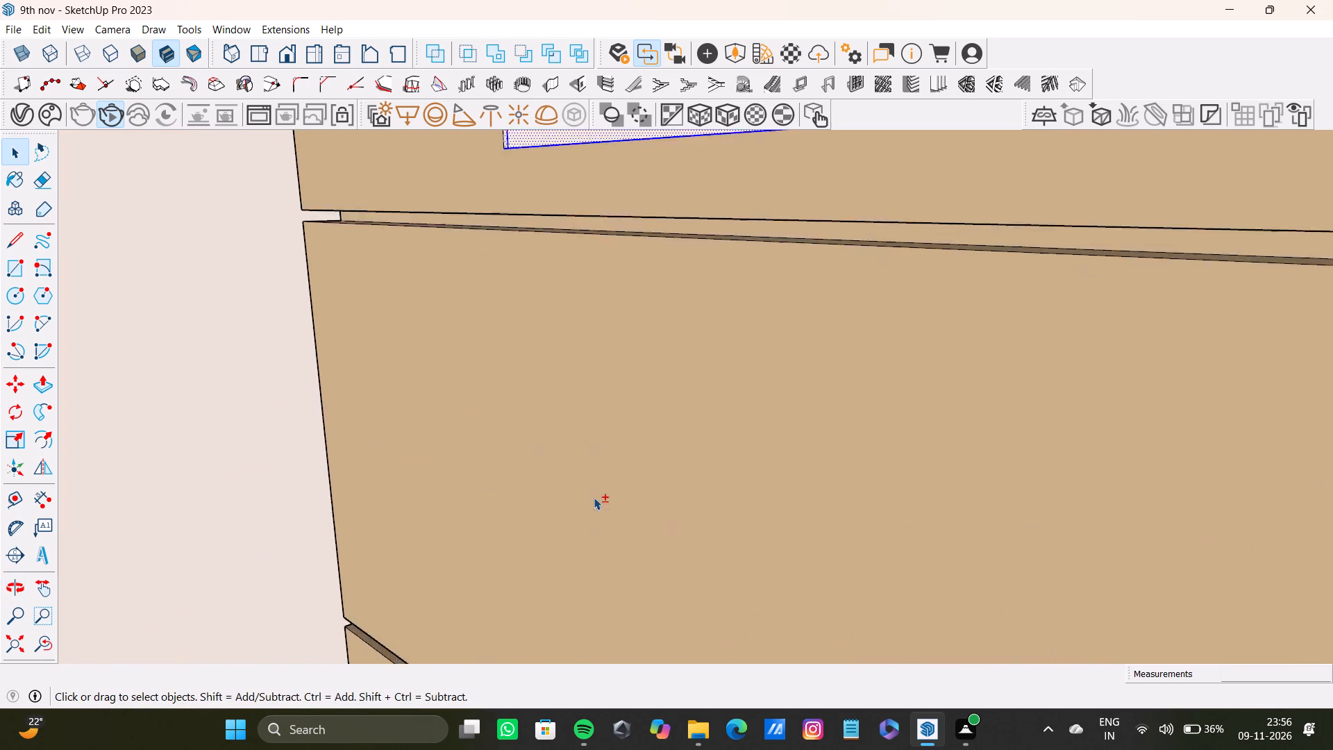
shift+scroll(582, 441, down, 2)
shift+middle_drag(593, 503, 564, 203)
shift+middle_drag(572, 417, 573, 424)
shift+scroll(541, 385, up, 14)
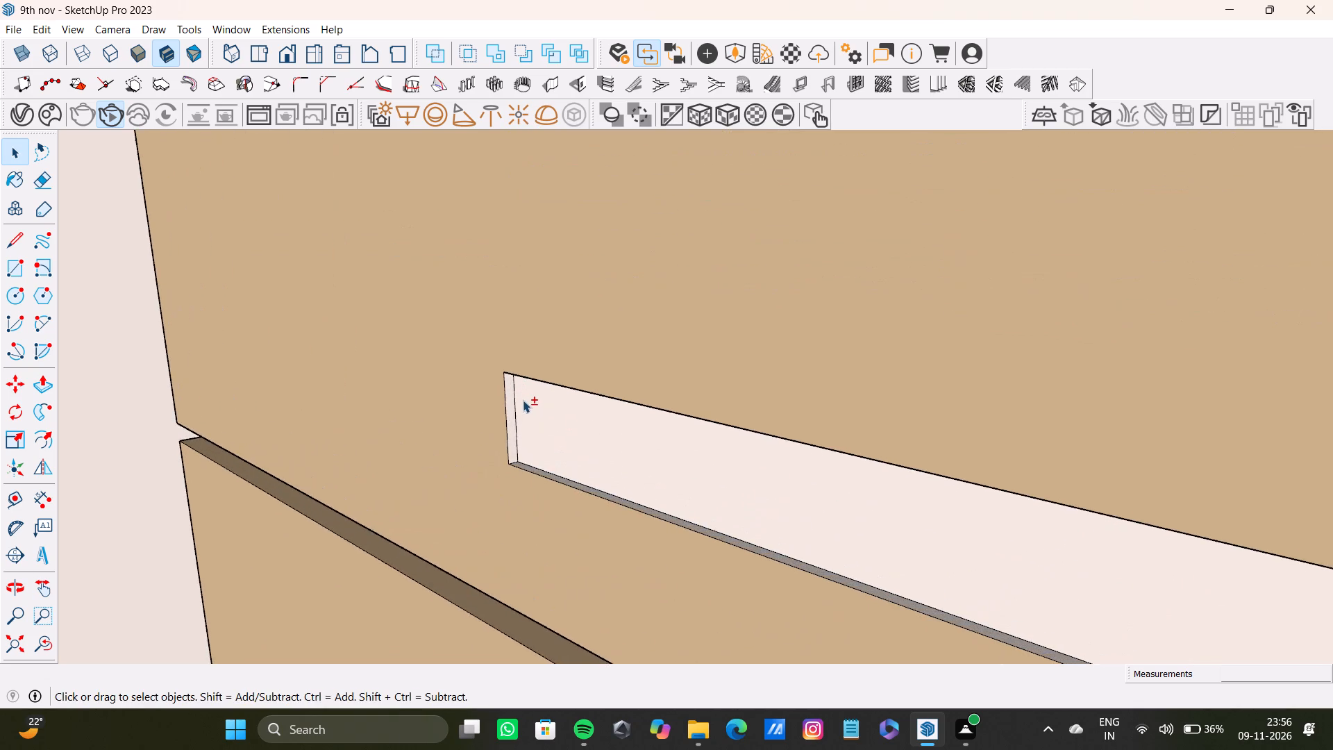
shift+scroll(523, 400, up, 3)
shift+click(511, 419)
shift+click(542, 418)
shift+middle_drag(615, 467, 608, 497)
shift+scroll(559, 553, up, 4)
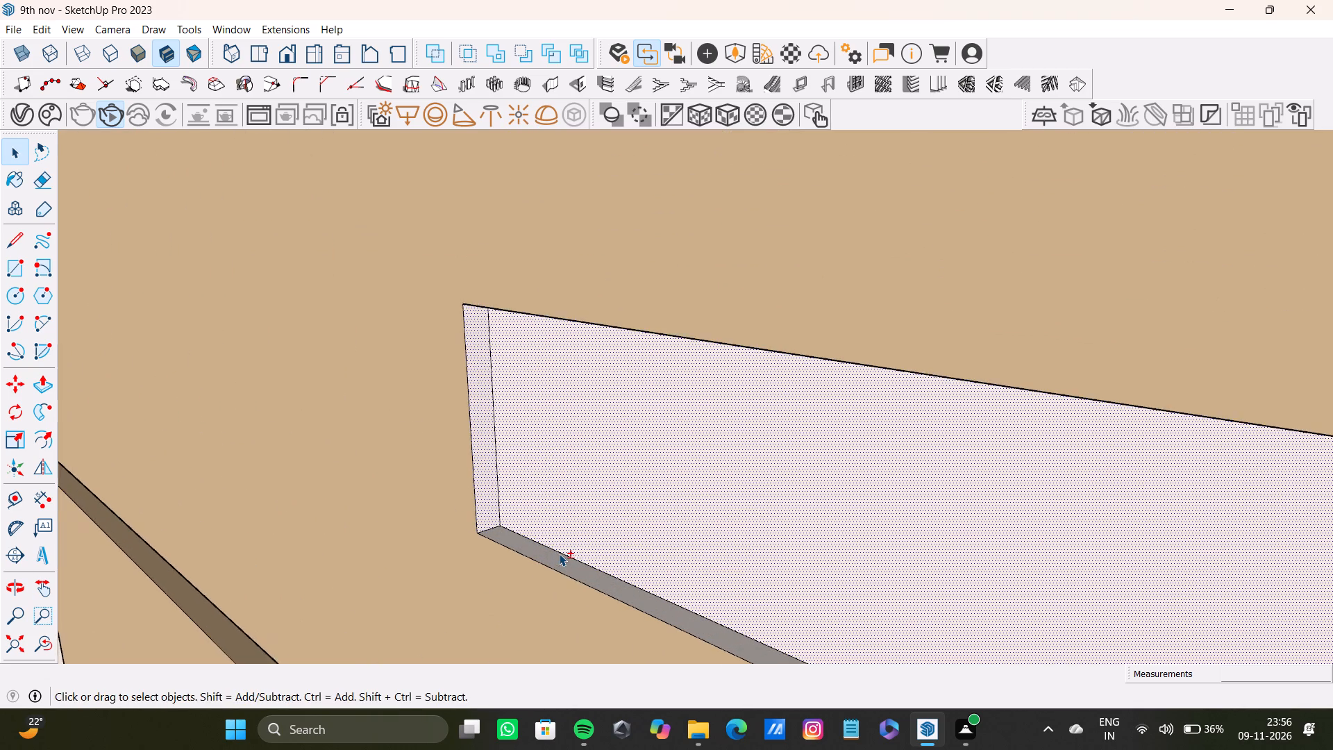
shift+scroll(559, 553, up, 3)
shift+click(553, 560)
shift+middle_drag(596, 492, 557, 349)
shift+click(558, 325)
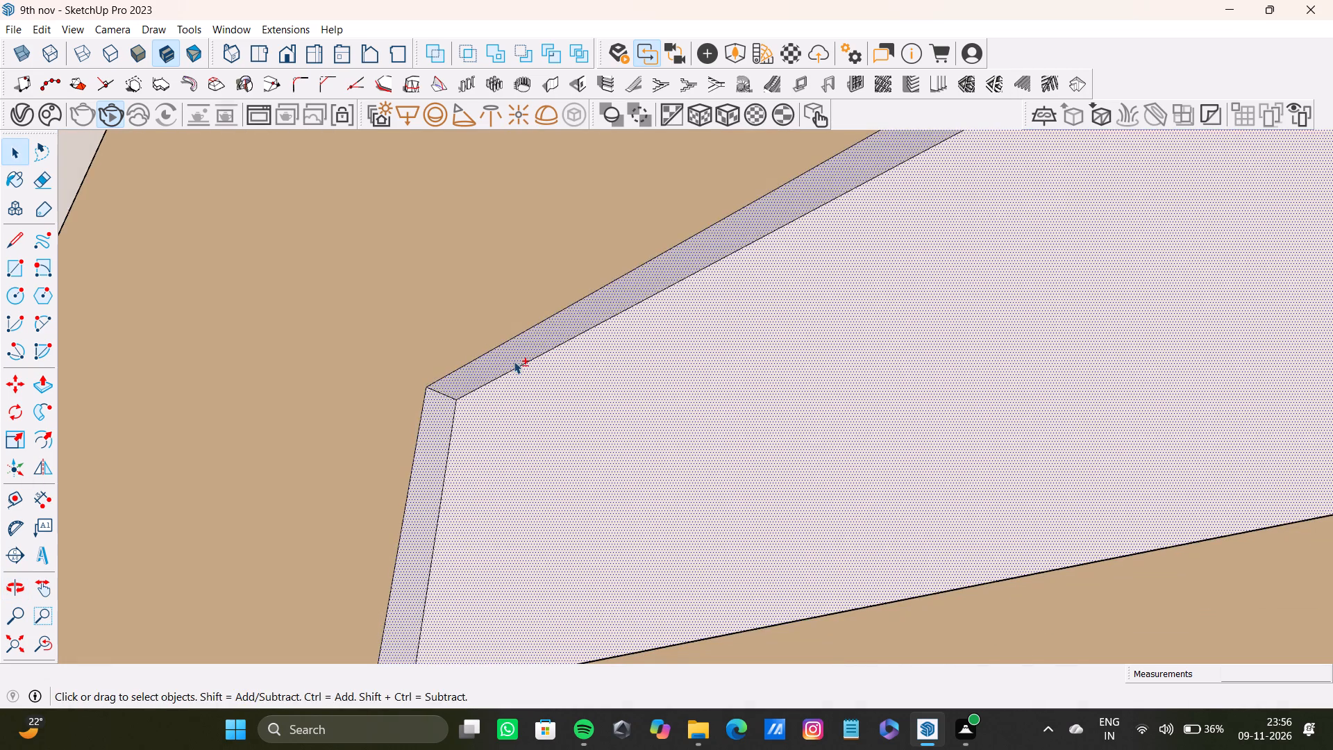
shift+scroll(514, 353, down, 4)
middle_drag(703, 424, 1101, 528)
shift+middle_drag(1017, 399, 978, 539)
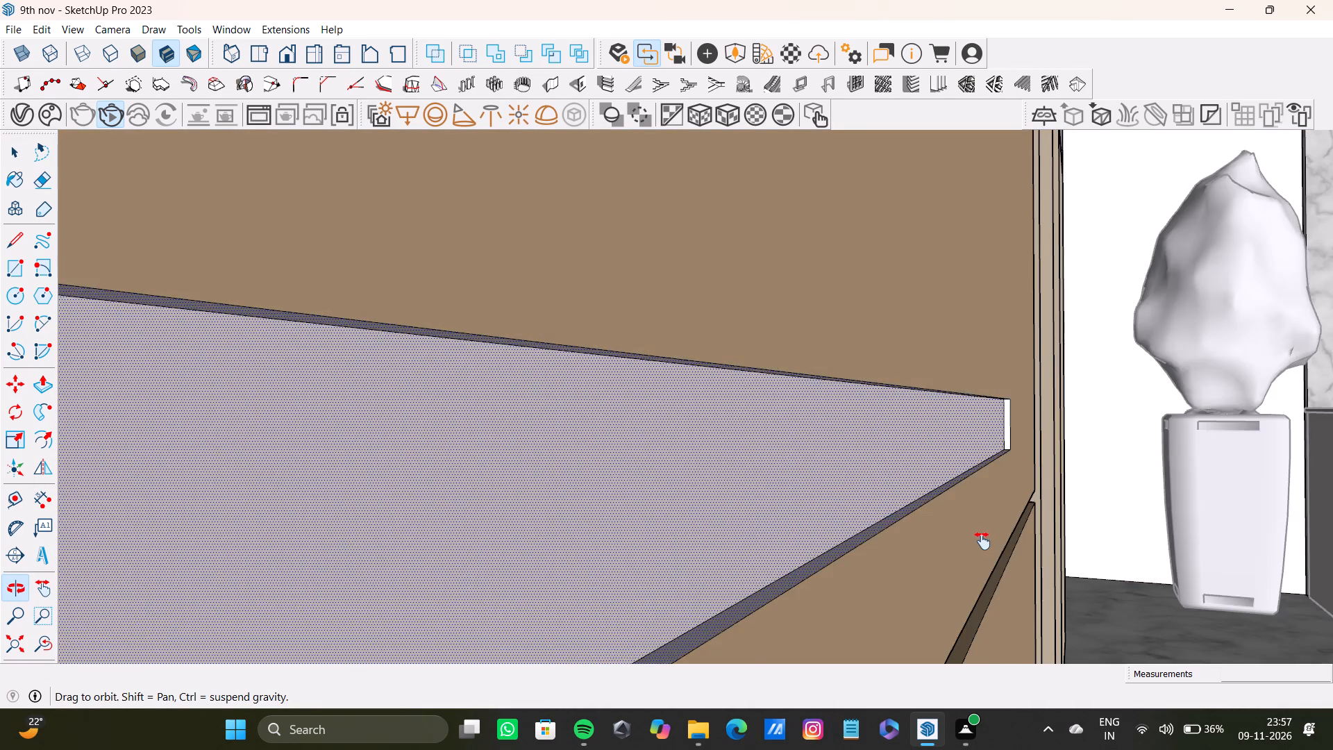
shift+scroll(1017, 408, up, 7)
shift+click(991, 435)
Add the front, end, top and bottom faces of the third drawer's handle to the selection.
shift+scroll(978, 452, down, 14)
middle_drag(819, 509, 826, 494)
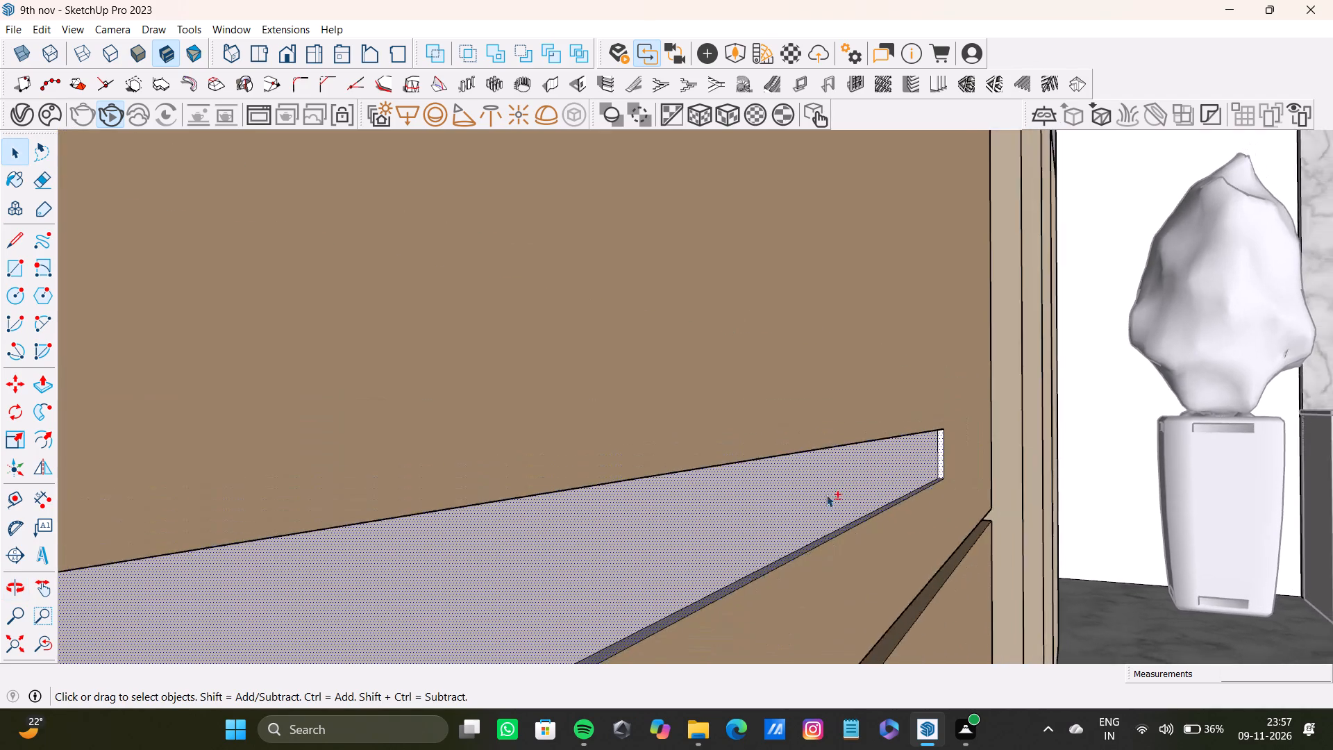
middle_drag(826, 494, 735, 326)
scroll(735, 326, down, 1)
scroll(723, 441, down, 8)
shift+middle_drag(721, 445, 676, 524)
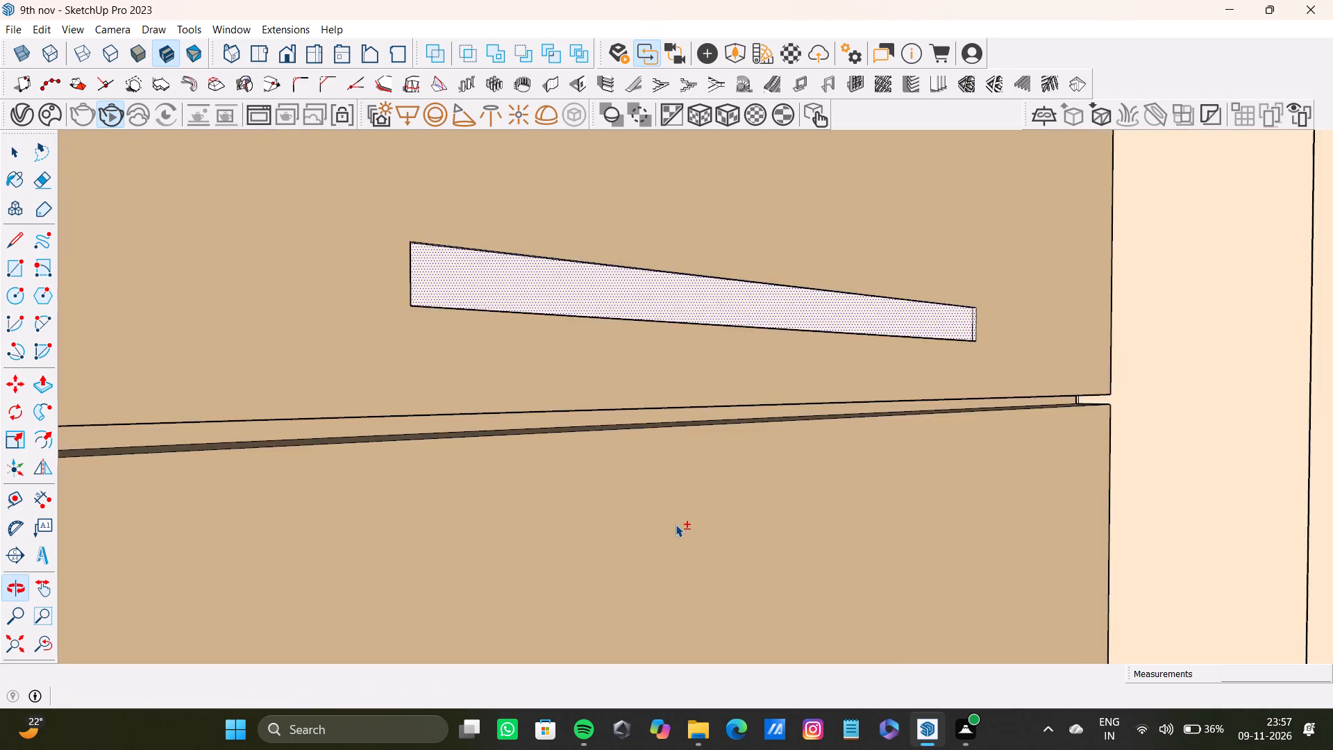
shift+scroll(676, 505, down, 4)
shift+middle_drag(676, 505, 657, 446)
shift+scroll(678, 465, up, 3)
shift+middle_drag(804, 513, 787, 301)
shift+scroll(800, 326, up, 5)
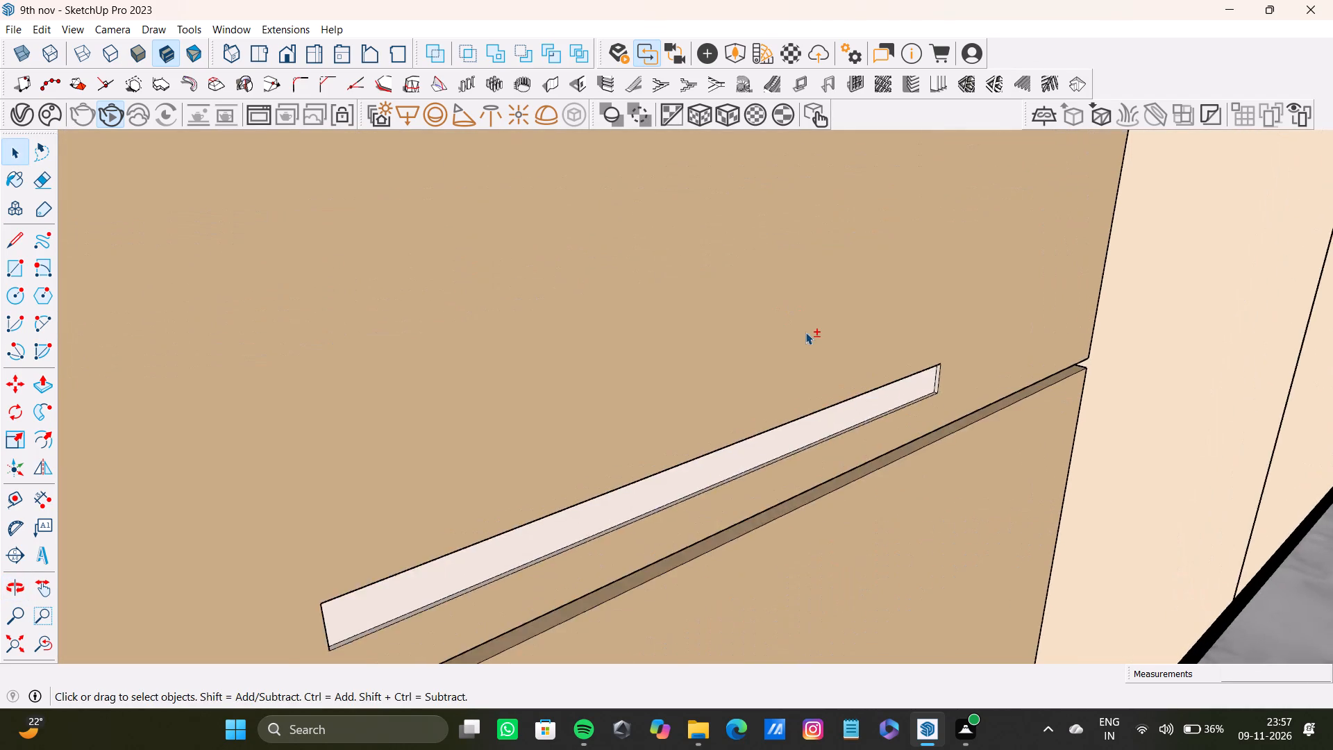
shift+scroll(805, 332, up, 6)
shift+click(903, 426)
shift+scroll(1000, 391, up, 6)
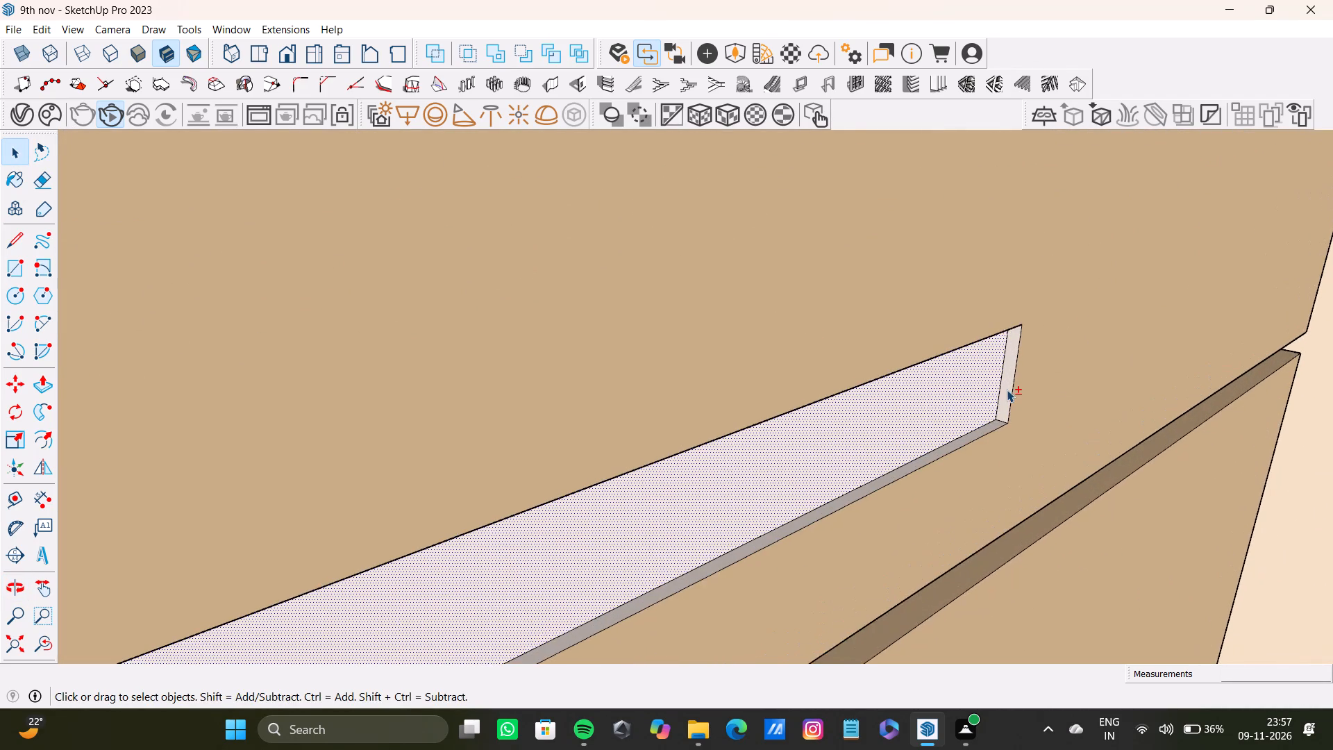
shift+scroll(1007, 390, up, 1)
shift+click(1011, 389)
shift+click(993, 433)
middle_drag(946, 441, 621, 416)
scroll(631, 398, down, 4)
shift+middle_drag(622, 407, 771, 414)
scroll(504, 346, up, 4)
shift+middle_drag(568, 344, 956, 415)
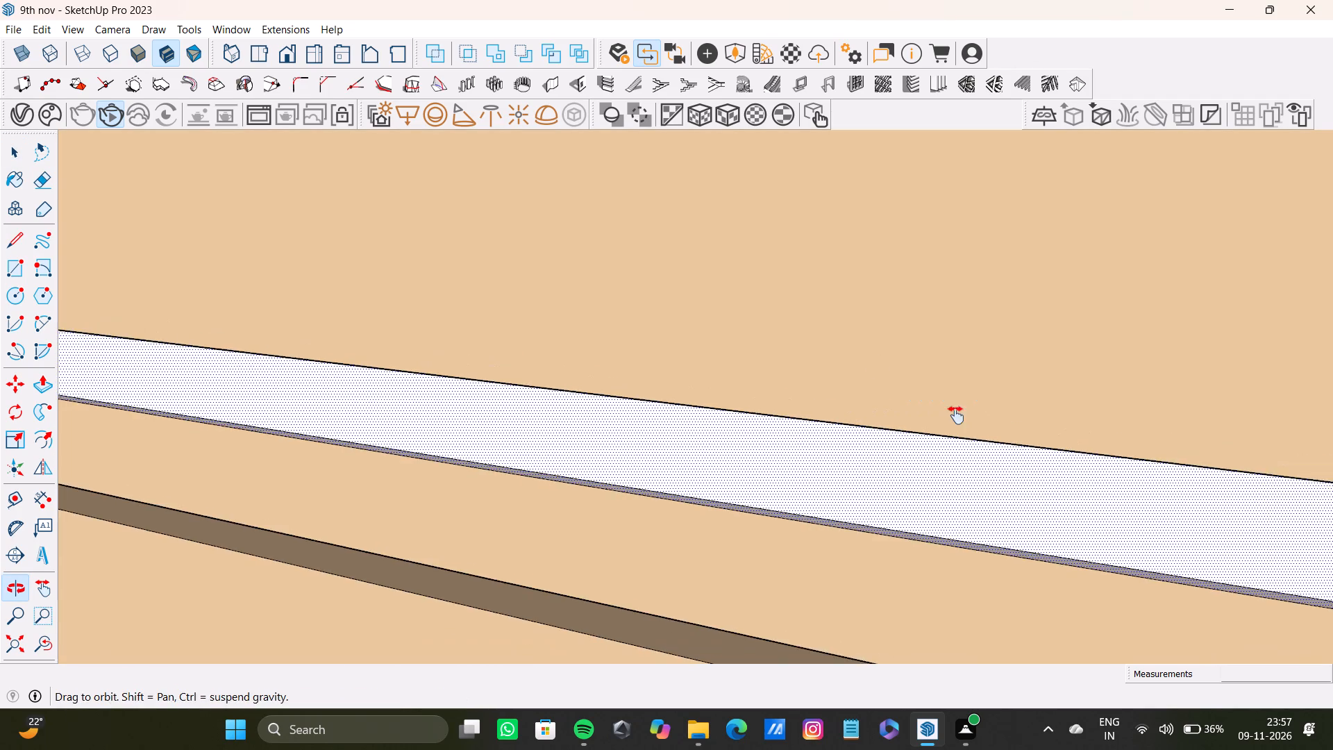
shift+middle_drag(956, 415, 844, 387)
scroll(785, 381, down, 3)
shift+middle_drag(777, 396, 1049, 416)
shift+scroll(396, 356, up, 10)
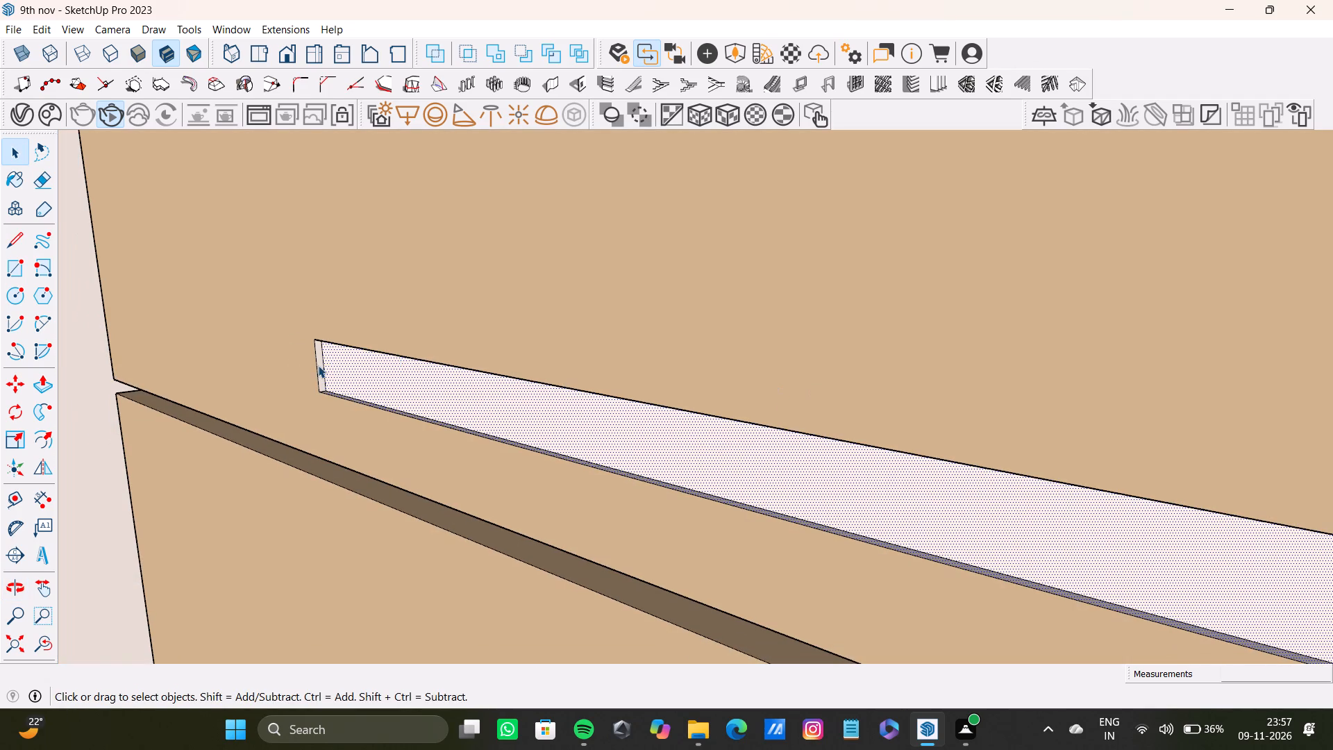
shift+scroll(318, 365, up, 5)
shift+middle_drag(398, 385, 670, 419)
shift+scroll(530, 402, up, 13)
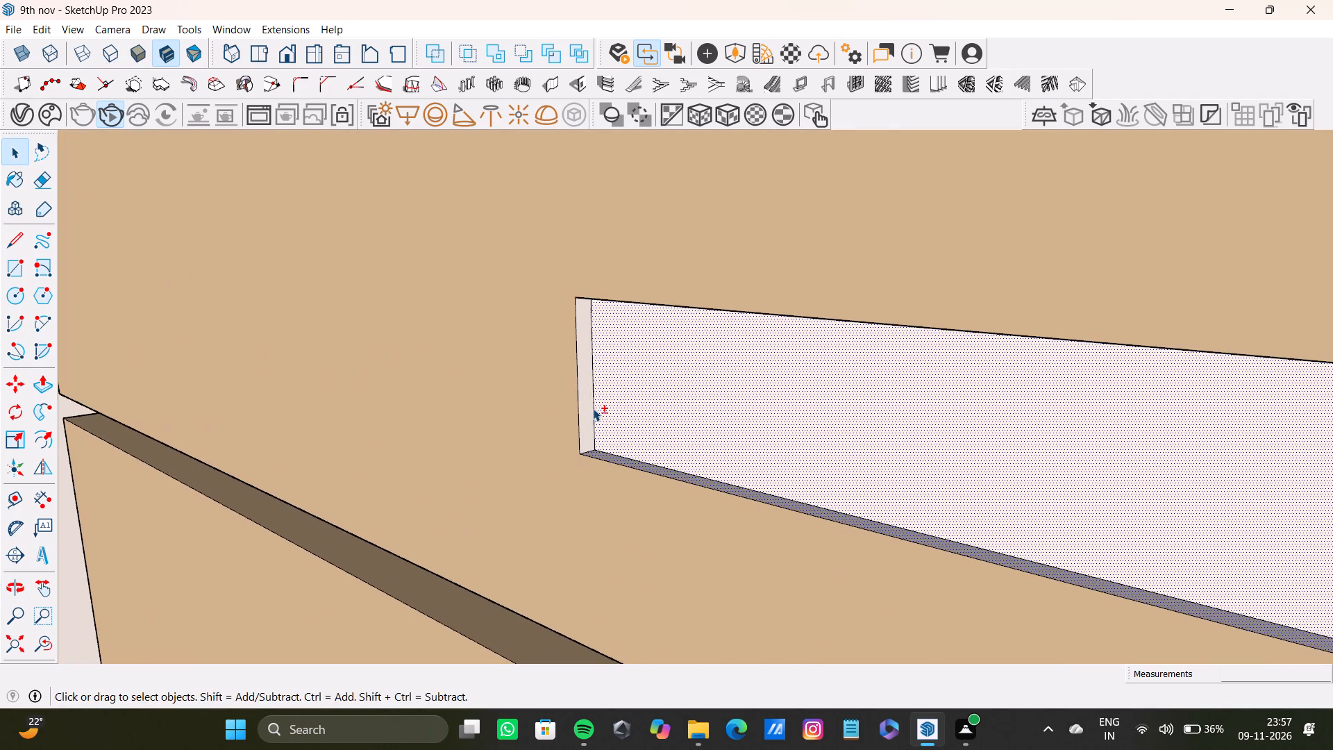
shift+click(588, 412)
shift+middle_drag(741, 344, 743, 260)
shift+scroll(740, 306, up, 3)
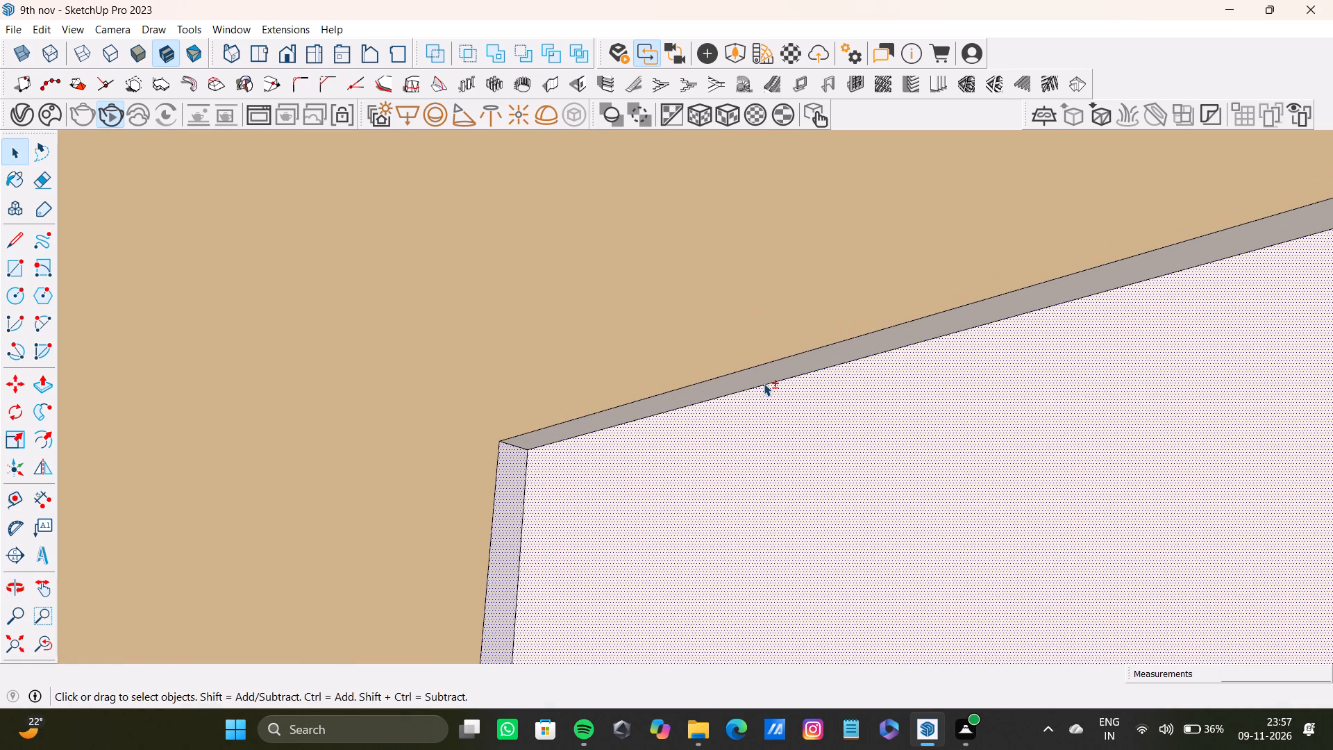
shift+click(765, 376)
Add the front, top and both end faces of the fourth drawer's handle to the selection.
shift+scroll(764, 376, down, 20)
middle_drag(873, 398, 1102, 483)
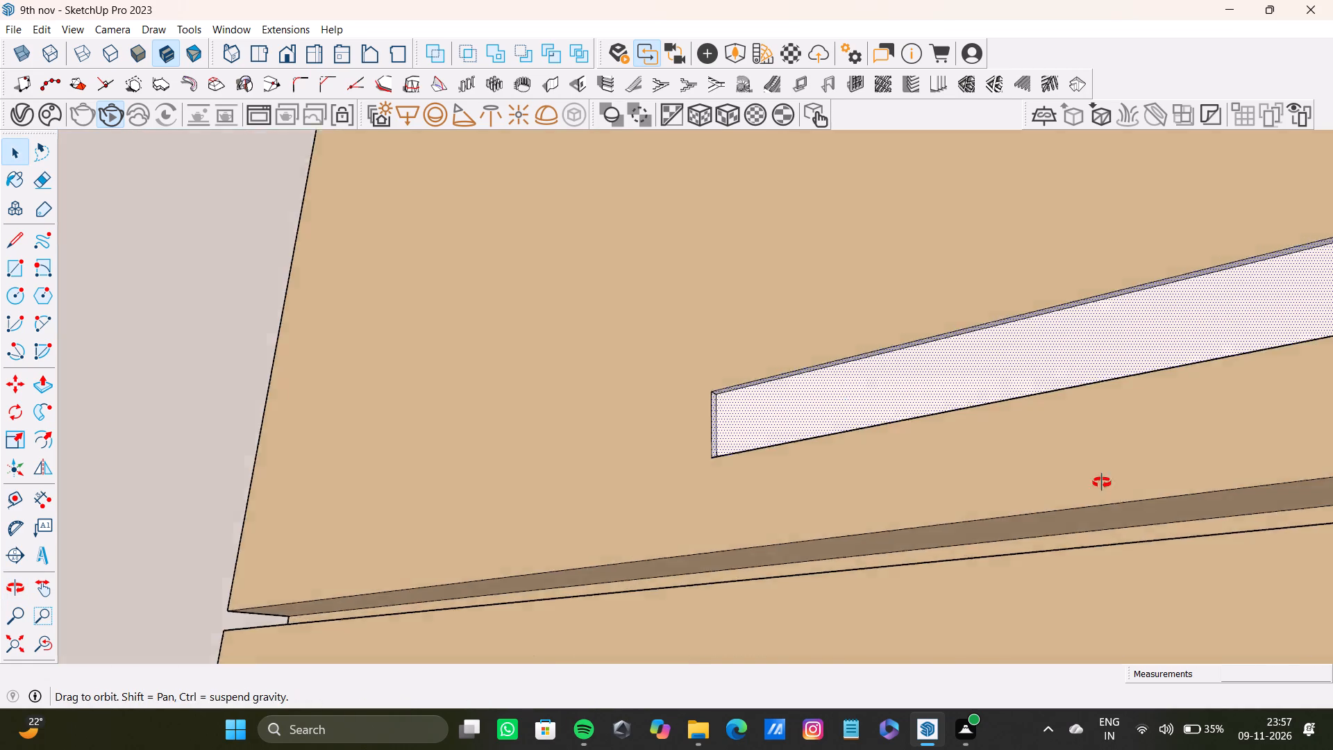
middle_drag(1102, 483, 729, 209)
shift+scroll(835, 326, down, 20)
shift+middle_drag(862, 385, 780, 281)
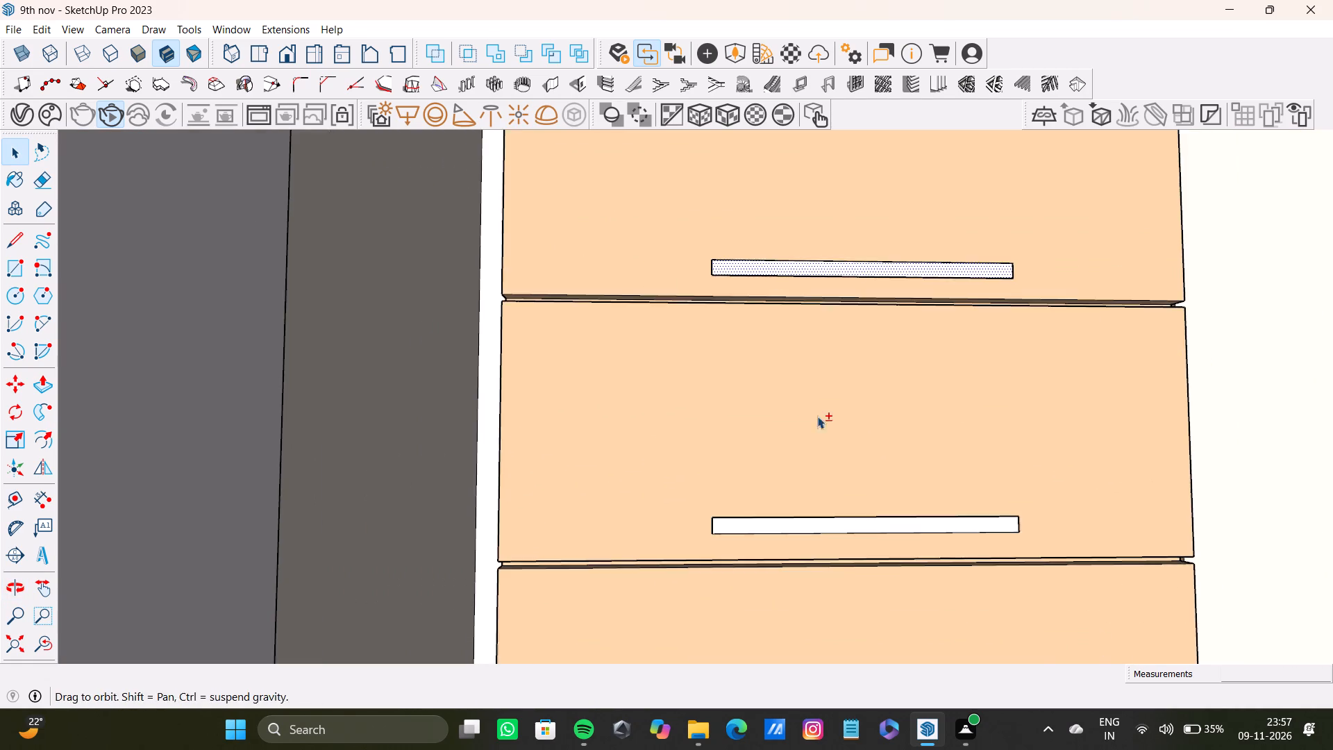
shift+scroll(813, 433, up, 10)
shift+middle_drag(800, 511, 780, 381)
scroll(767, 414, up, 4)
middle_drag(791, 462, 779, 425)
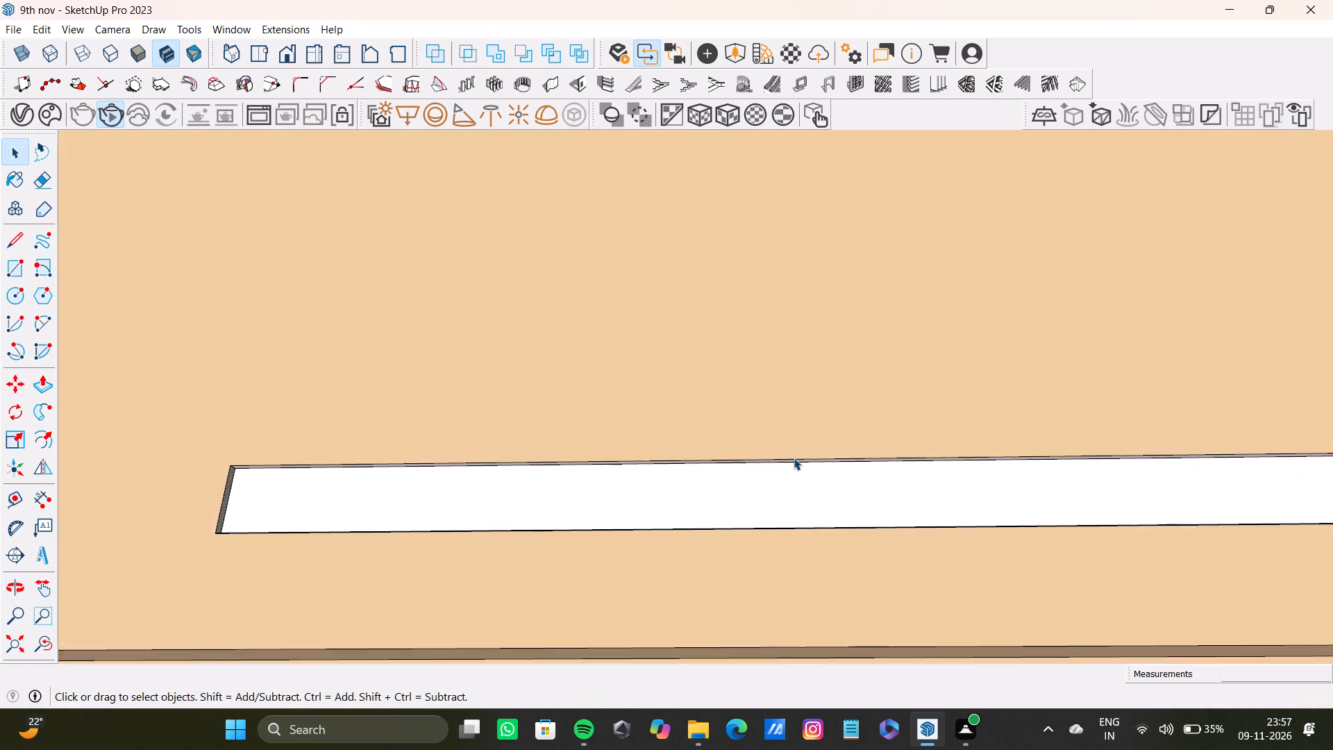
scroll(794, 458, up, 11)
shift+click(802, 487)
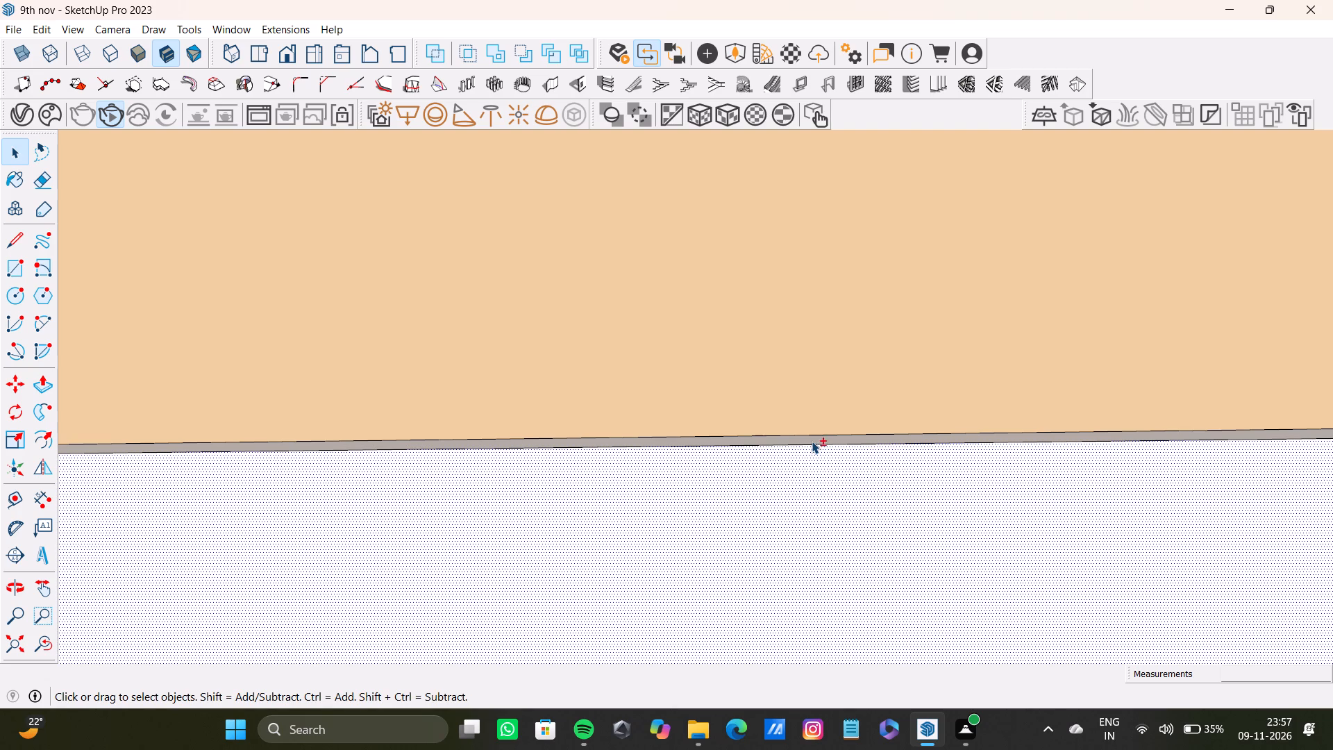
shift+click(812, 441)
shift+scroll(782, 468, down, 16)
shift+middle_drag(747, 489, 894, 572)
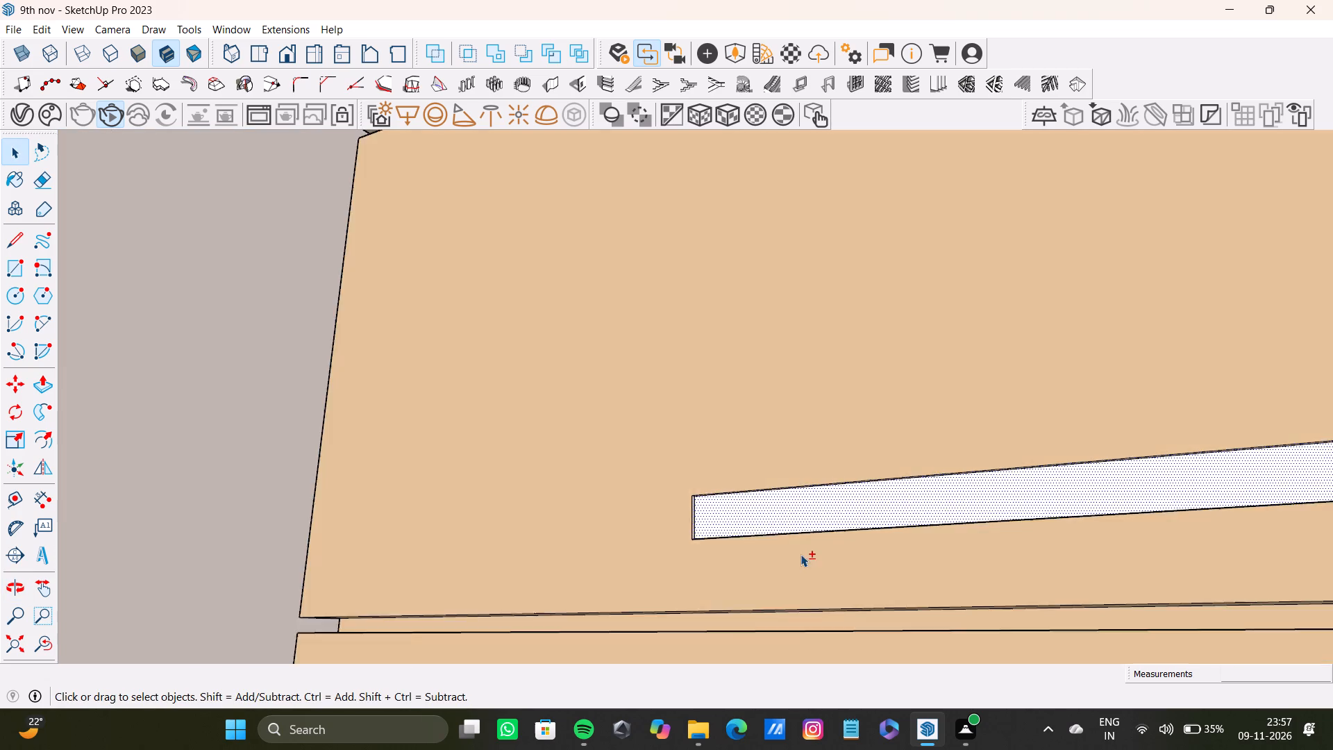
shift+scroll(800, 554, up, 16)
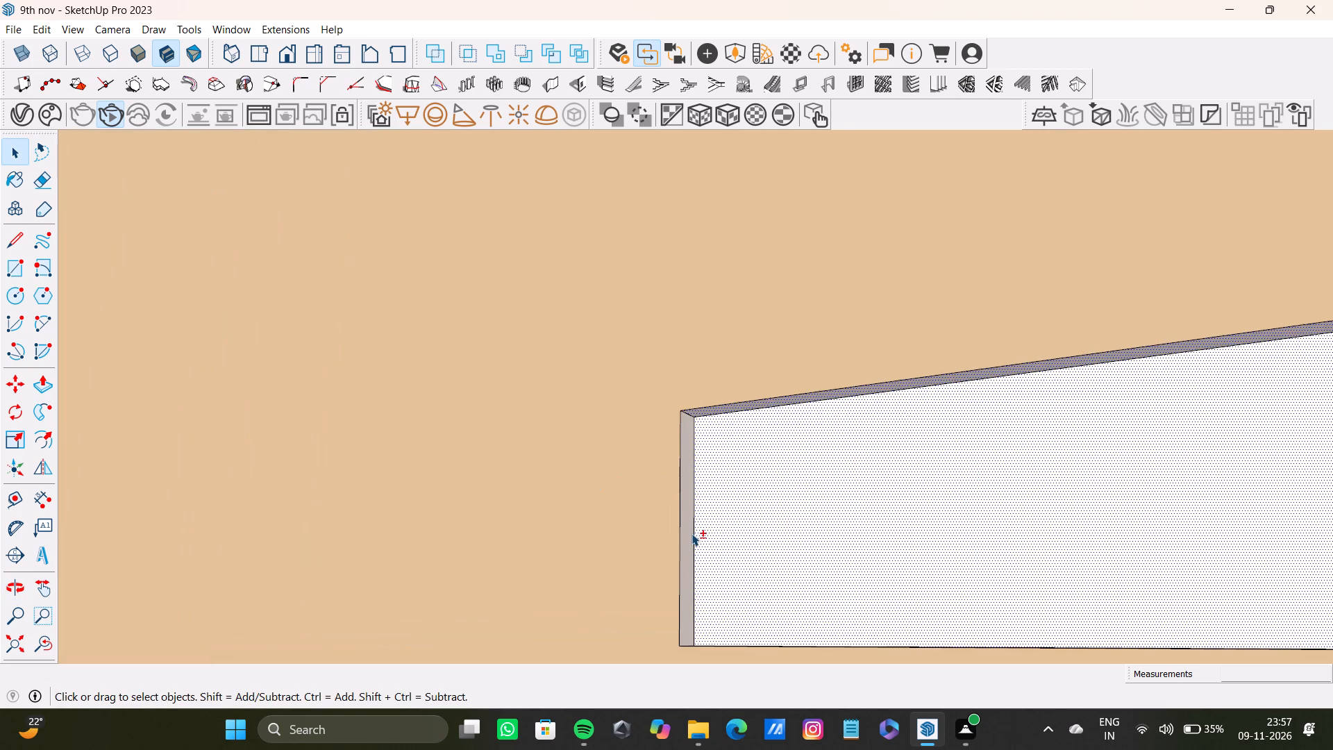
shift+click(685, 539)
shift+scroll(690, 531, down, 13)
shift+middle_drag(921, 567, 1171, 501)
shift+middle_drag(1164, 501, 950, 447)
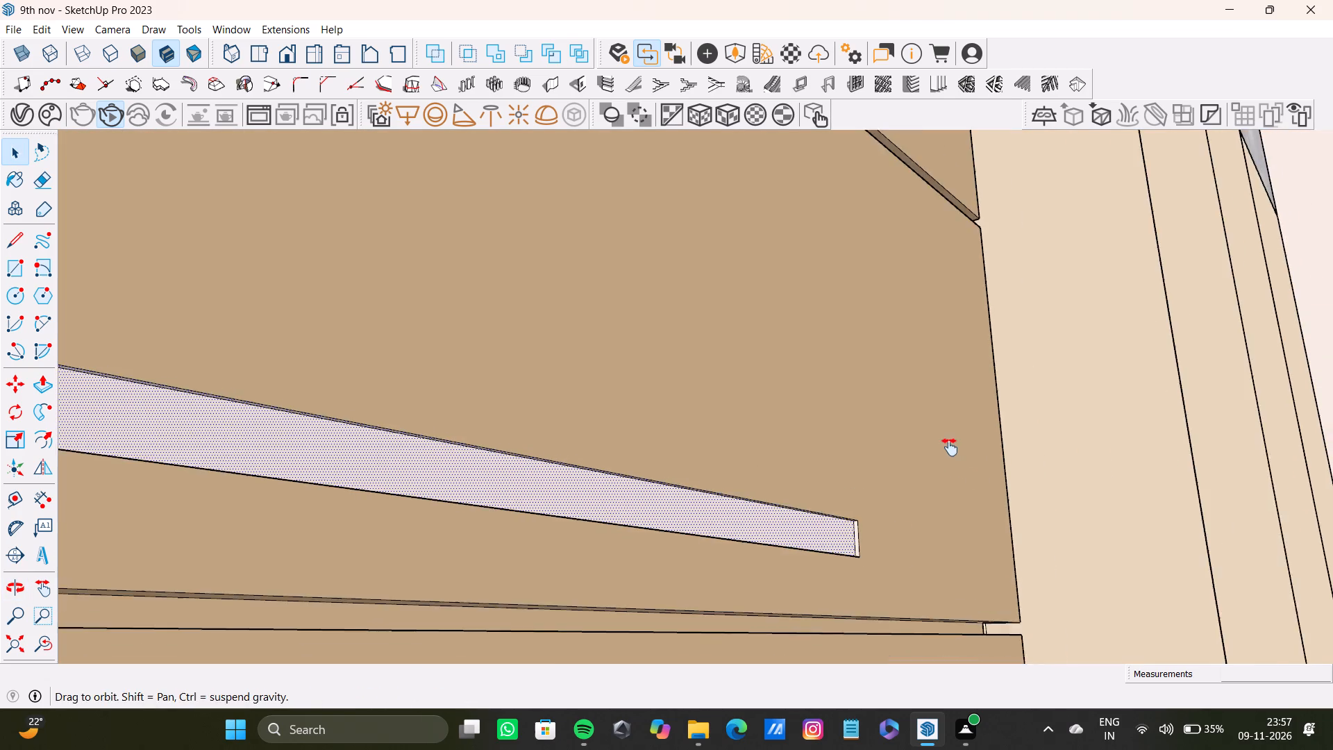
shift+scroll(916, 495, up, 14)
shift+click(785, 518)
Add the front face, the near end face and the bottom face of the lowest drawer's white handle to the selection.
shift+scroll(786, 518, down, 9)
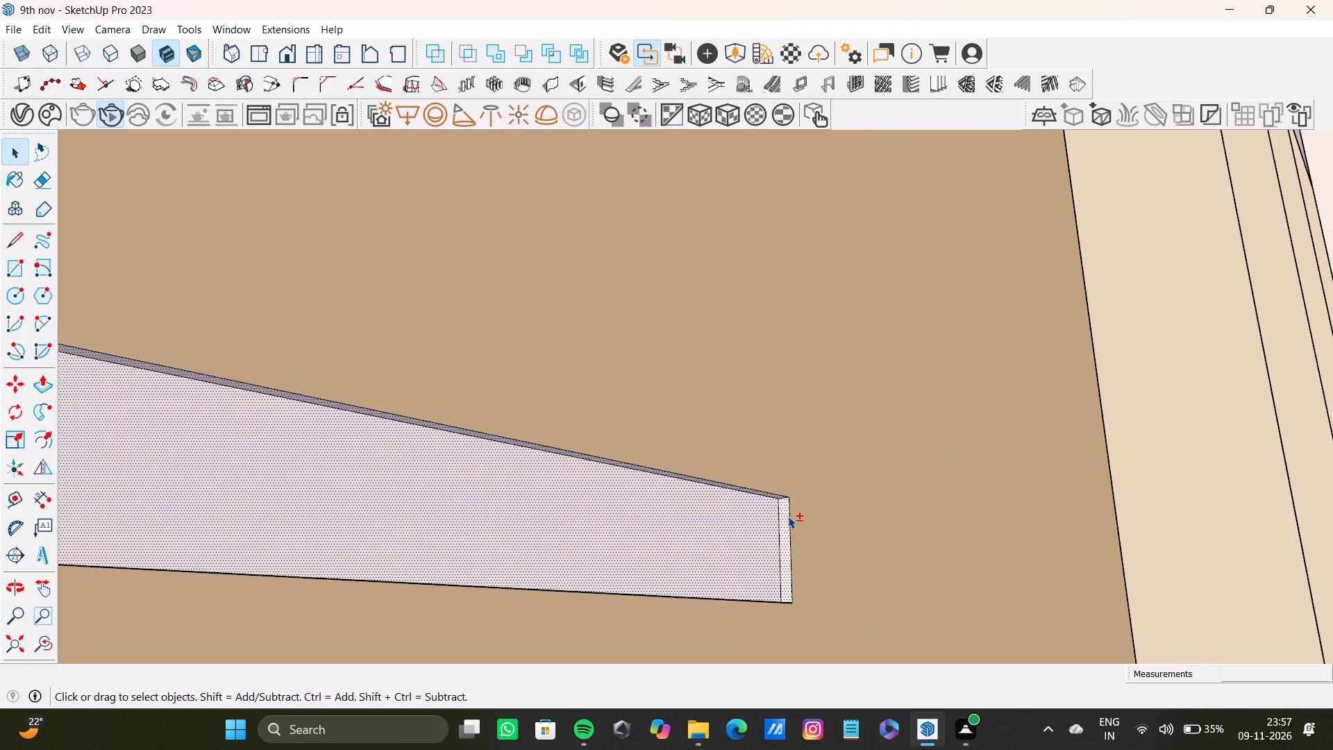
shift+middle_drag(788, 516, 777, 237)
shift+scroll(806, 365, down, 3)
shift+middle_drag(794, 422, 775, 426)
scroll(775, 426, down, 5)
shift+middle_drag(778, 415, 765, 181)
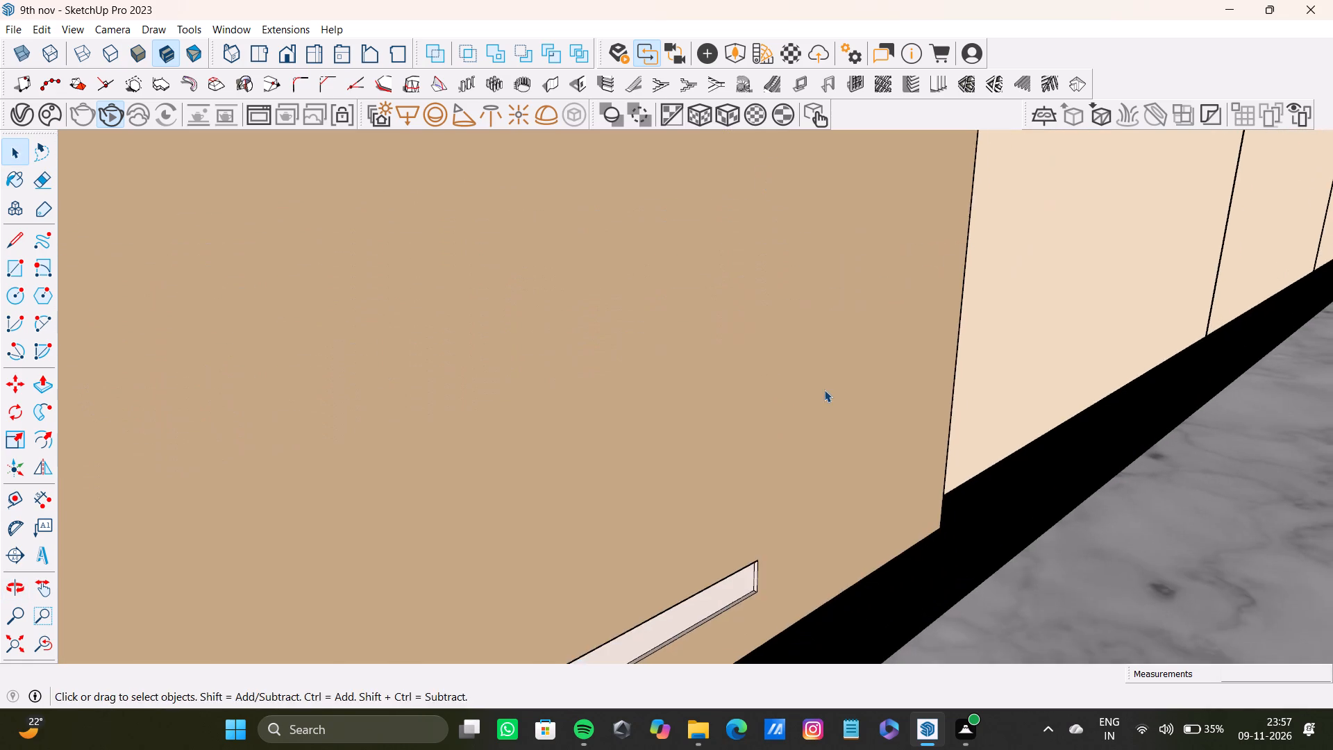
scroll(824, 358, down, 3)
shift+middle_drag(822, 399, 861, 231)
scroll(774, 309, up, 12)
shift+click(796, 378)
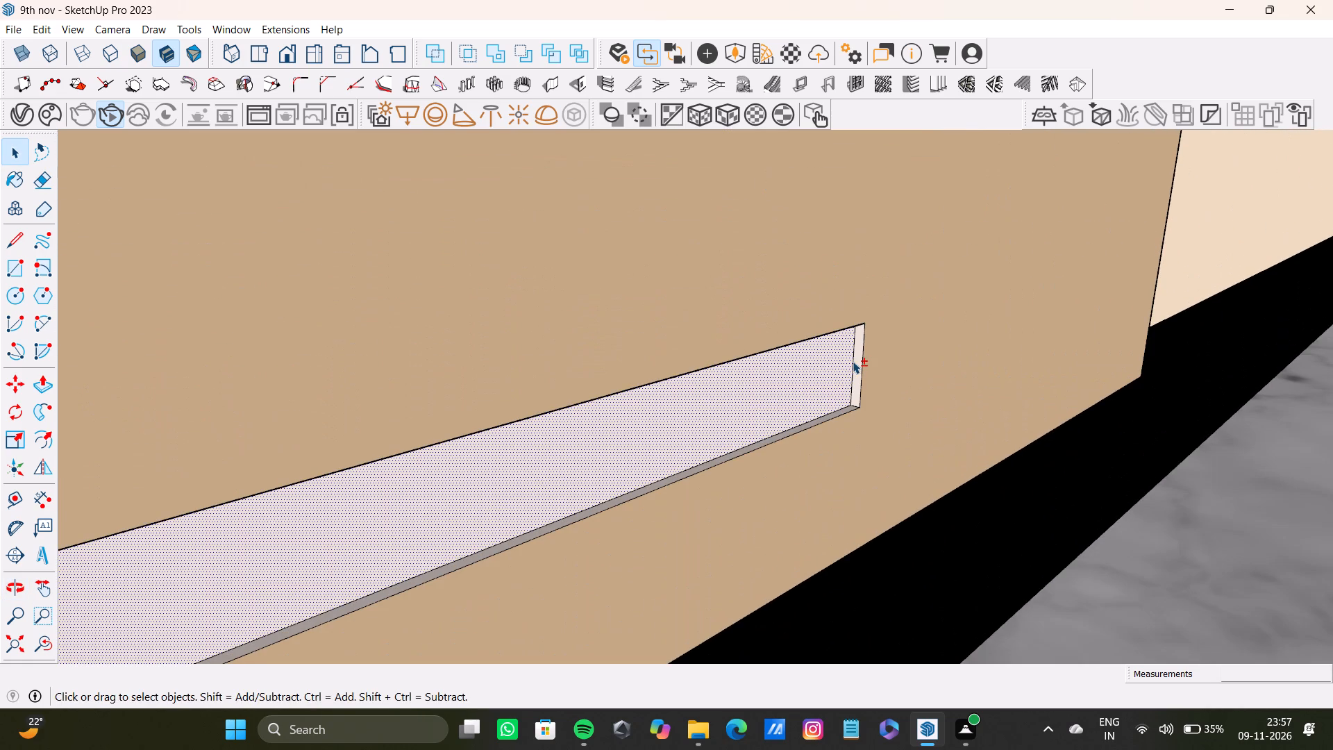
shift+click(855, 371)
shift+scroll(839, 378, down, 2)
shift+middle_drag(839, 378, 855, 343)
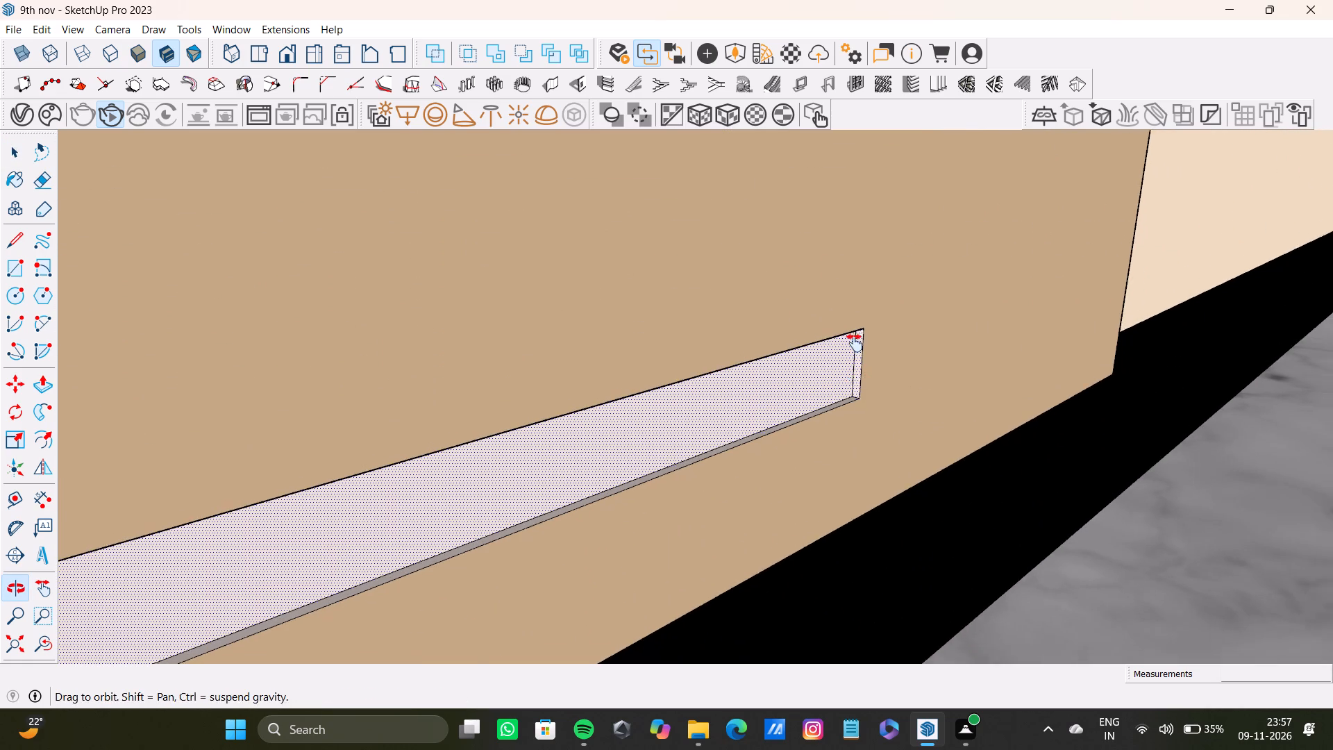
shift+middle_drag(855, 343, 925, 292)
shift+scroll(889, 322, up, 8)
middle_drag(894, 335, 891, 371)
shift+scroll(889, 345, up, 3)
shift+click(888, 342)
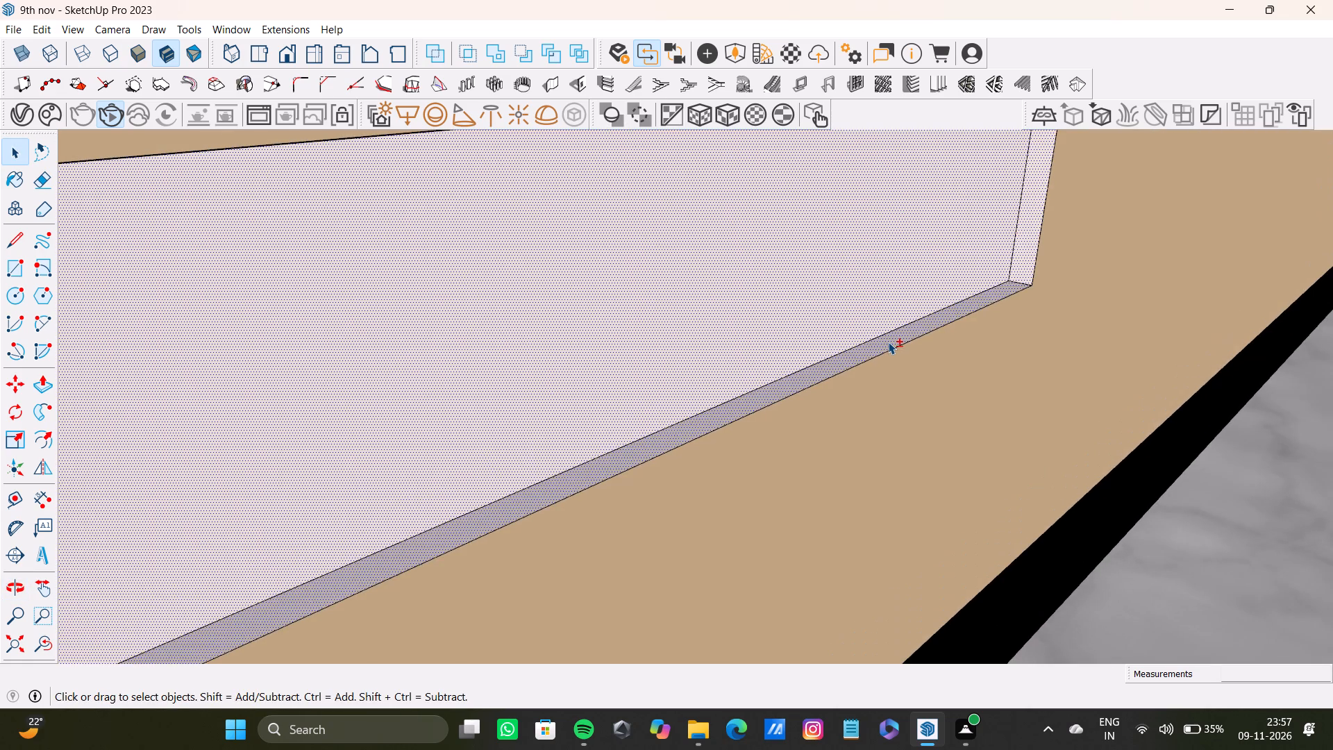
Add the opposite end face and the top face of the lowest drawer's handle to the selection.
shift+scroll(888, 342, down, 17)
shift+middle_drag(887, 344, 730, 341)
scroll(692, 327, down, 4)
shift+middle_drag(696, 329, 1030, 310)
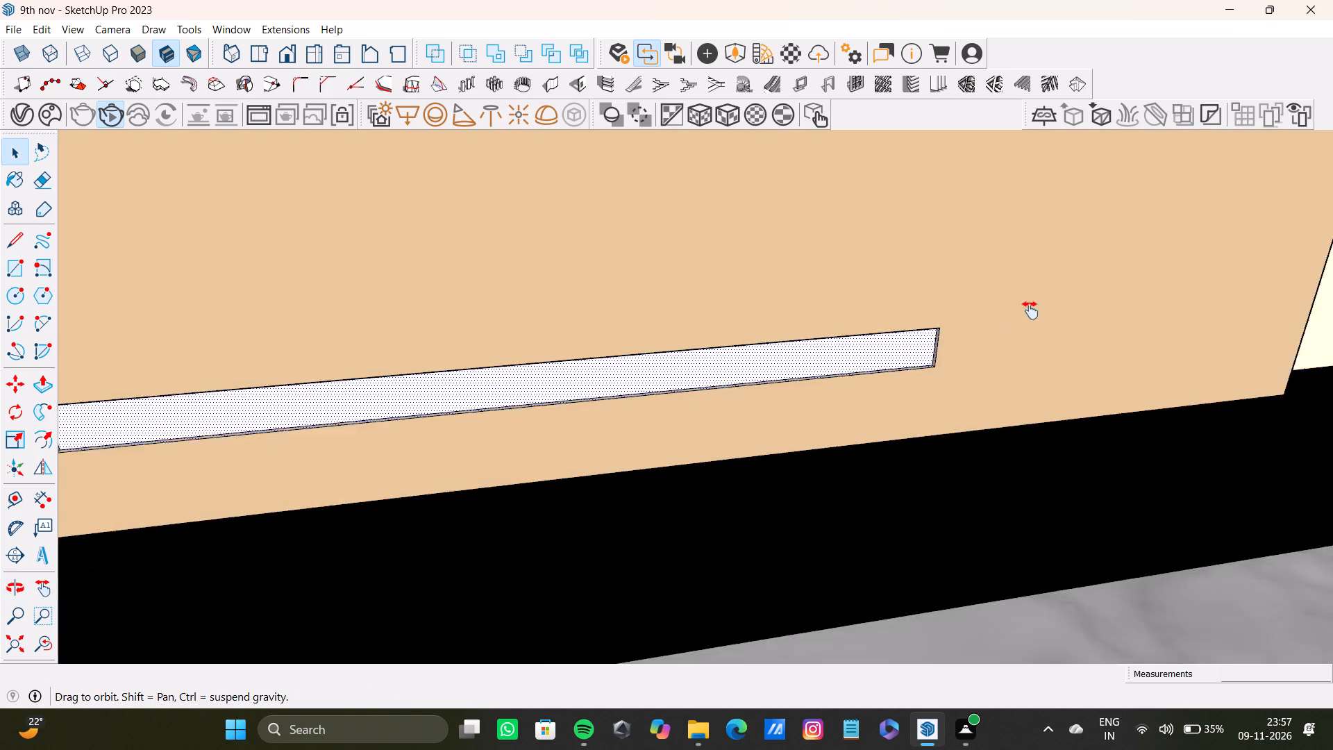
shift+middle_drag(1030, 310, 807, 309)
scroll(780, 334, up, 7)
shift+middle_drag(850, 384, 868, 228)
scroll(808, 337, up, 3)
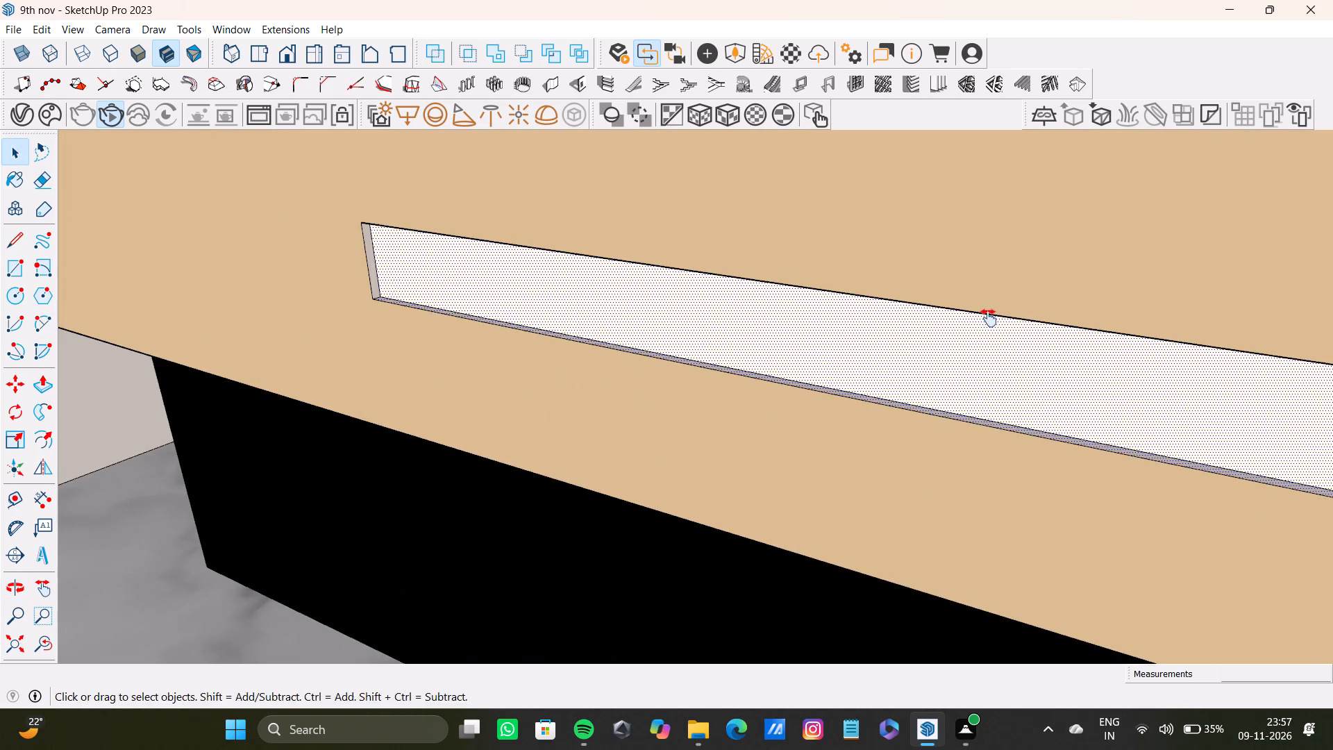
shift+middle_drag(973, 320, 1332, 334)
scroll(695, 267, up, 8)
shift+middle_drag(740, 277, 1034, 315)
scroll(738, 296, up, 5)
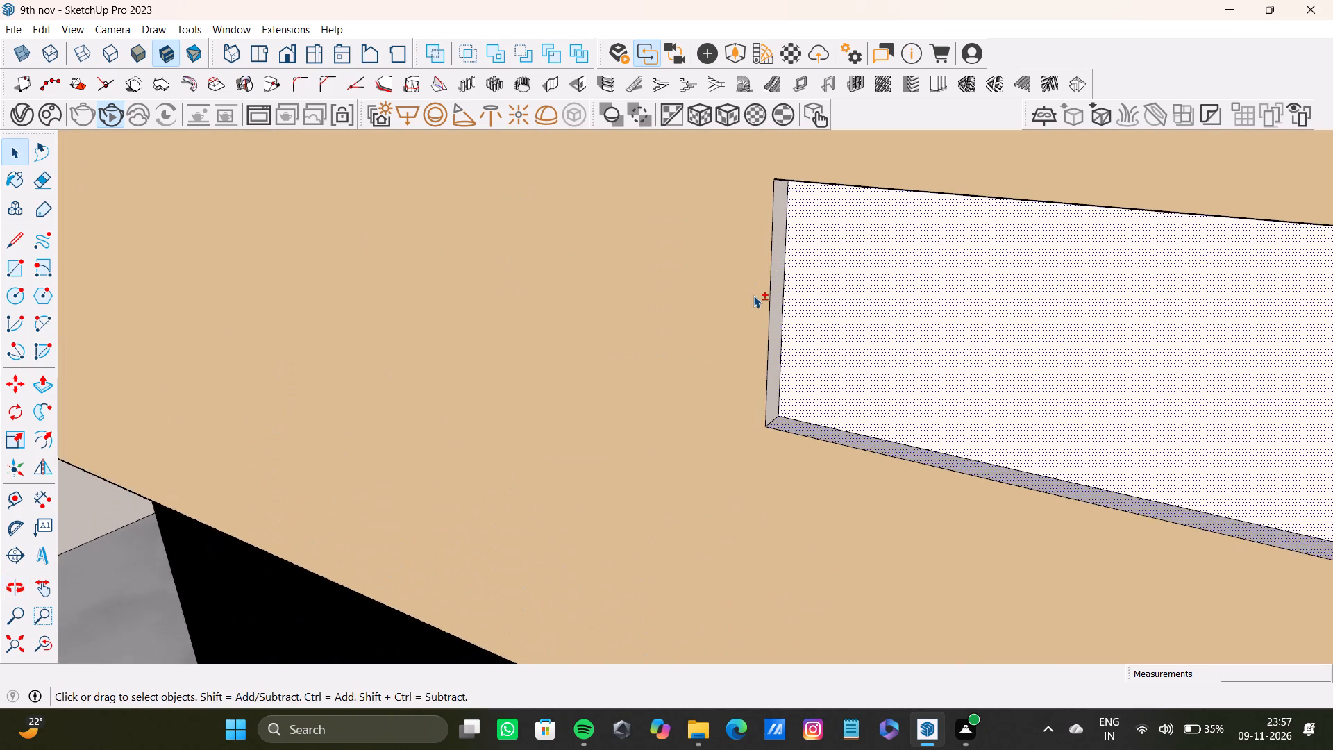
scroll(753, 295, up, 3)
shift+click(789, 327)
shift+scroll(795, 304, down, 5)
shift+middle_drag(1068, 247, 873, 206)
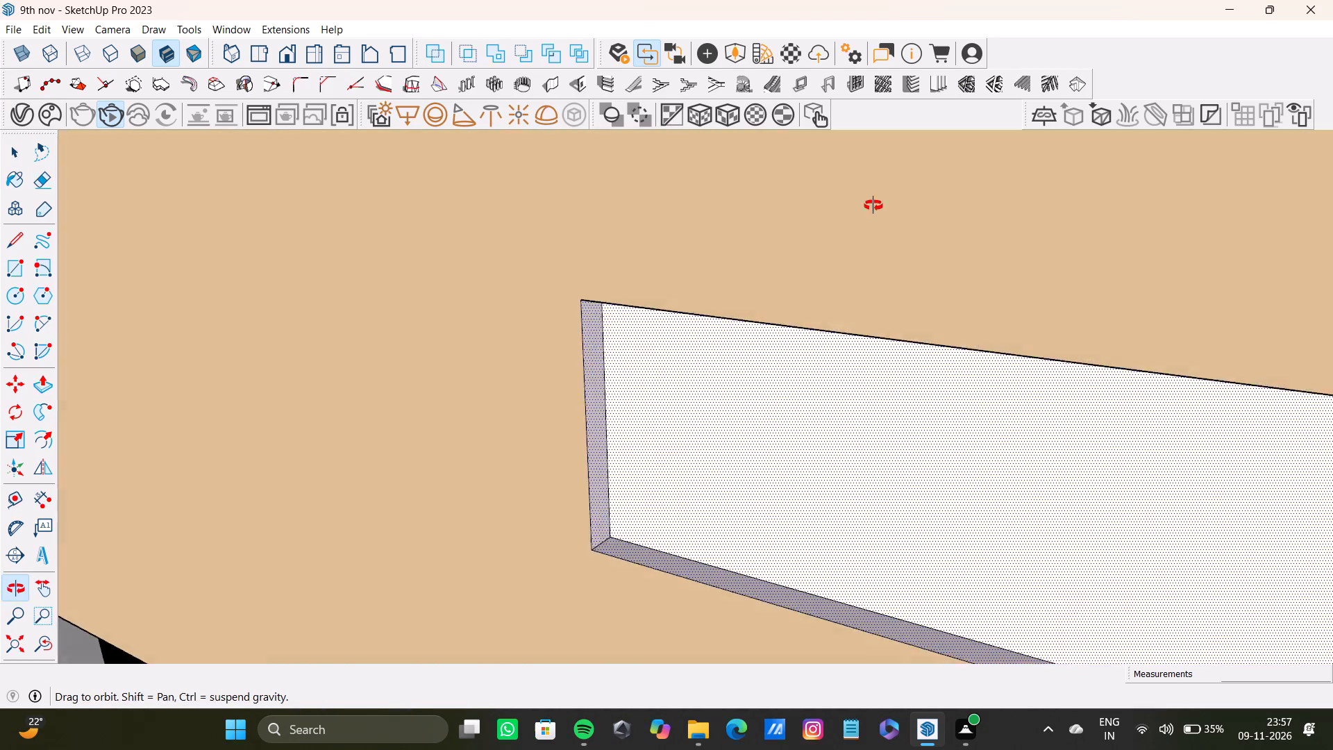
shift+middle_drag(873, 206, 878, 157)
shift+scroll(903, 308, up, 7)
shift+click(916, 305)
shift+scroll(860, 325, down, 12)
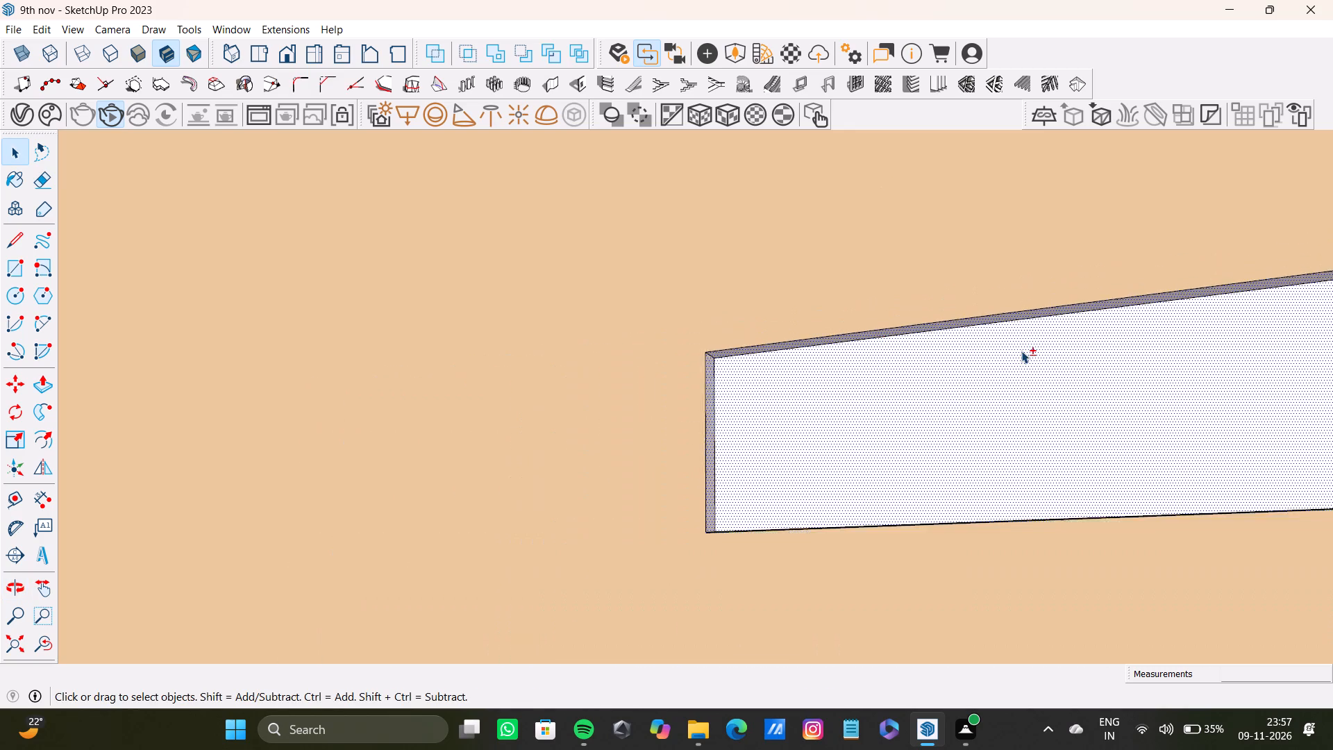
shift+scroll(1021, 351, down, 5)
shift+middle_drag(1021, 351, 996, 363)
scroll(1005, 364, down, 8)
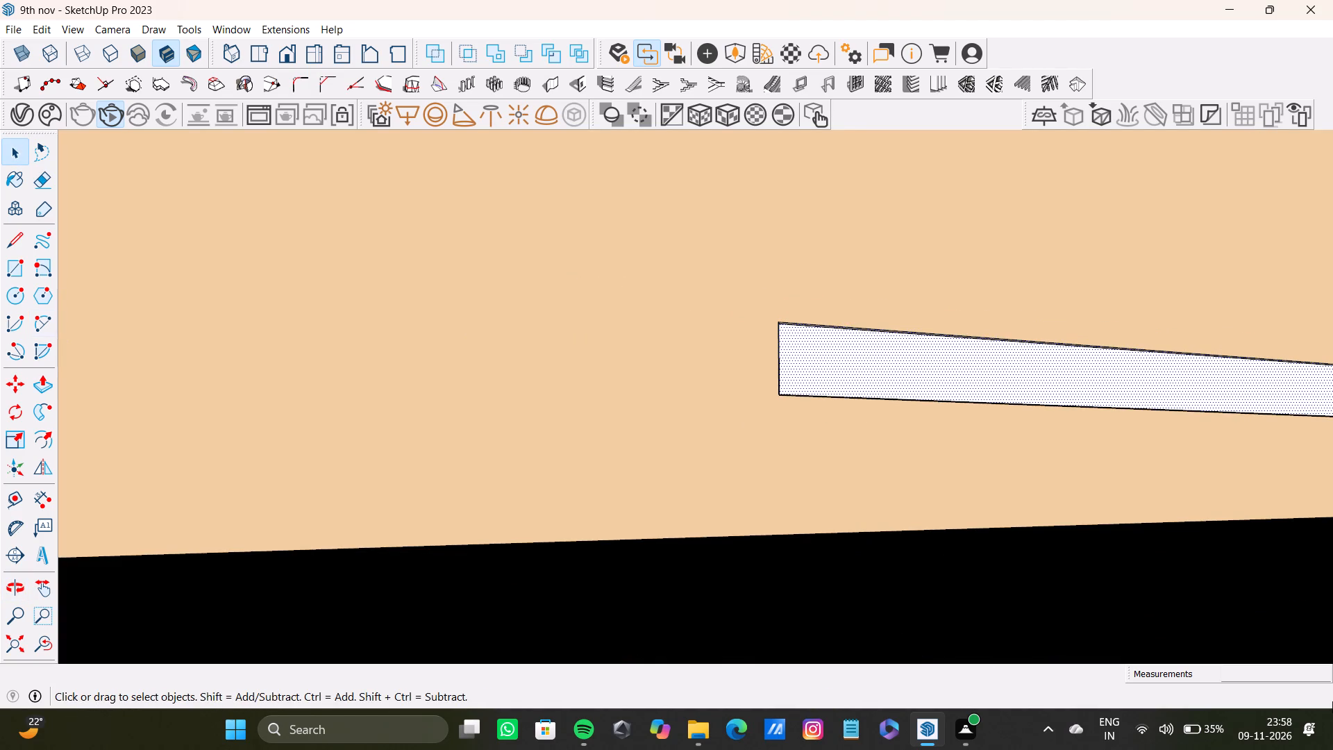
Sample the 0137_Black material from the wardrobe's plinth, paint the selected drawer handles with it, and clear the selection.
click(17, 174)
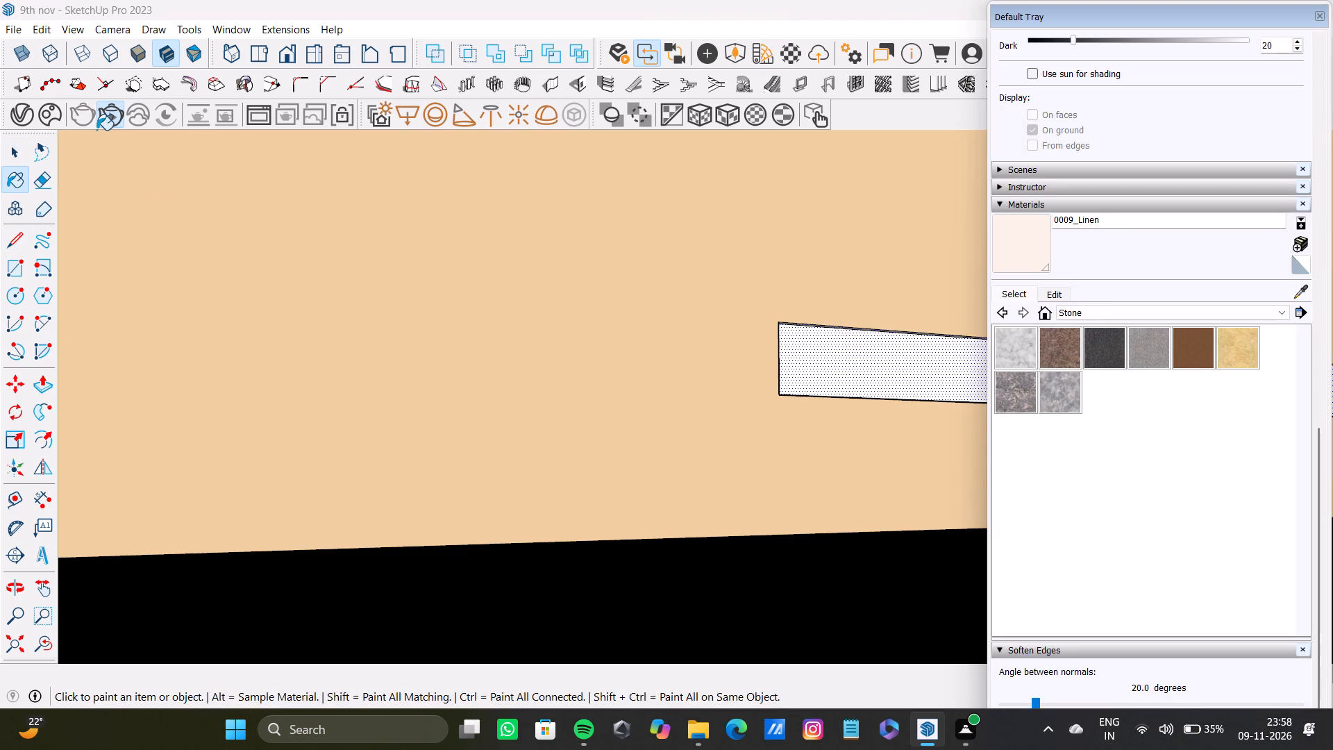
click(119, 123)
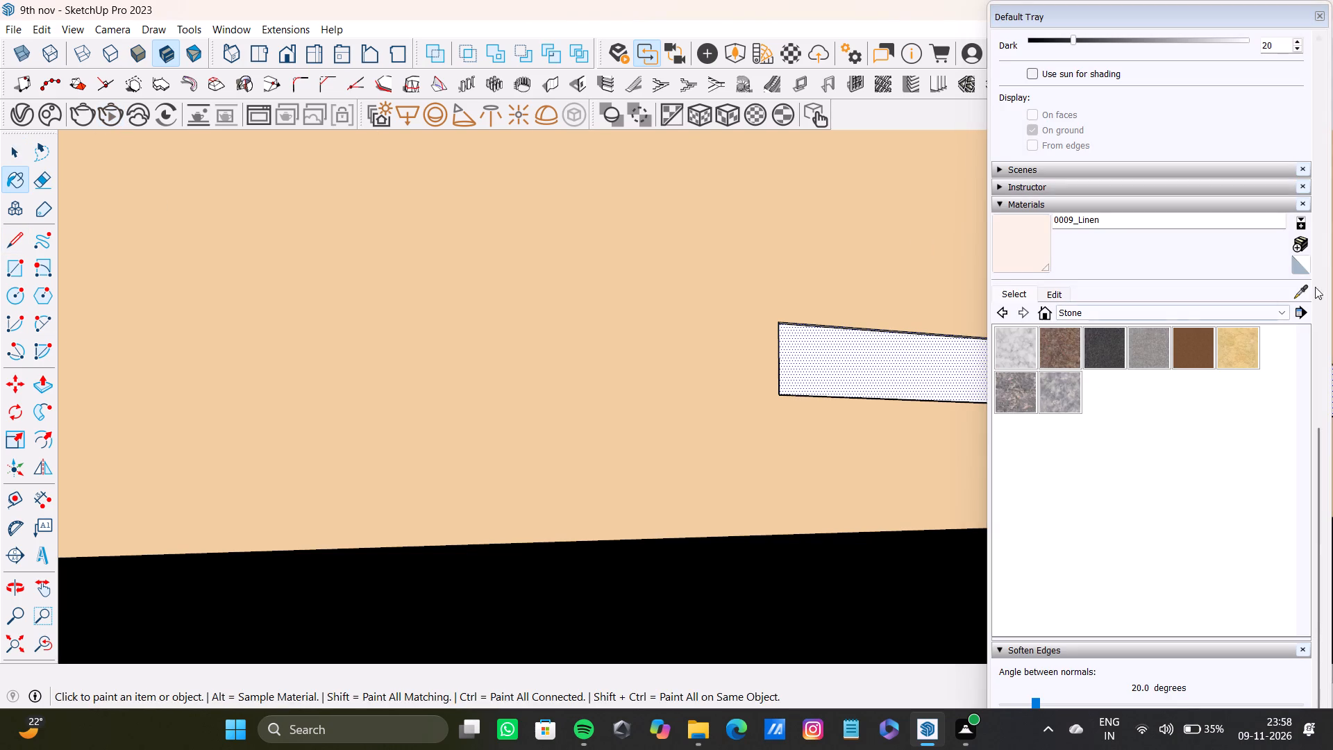
click(1307, 296)
click(822, 575)
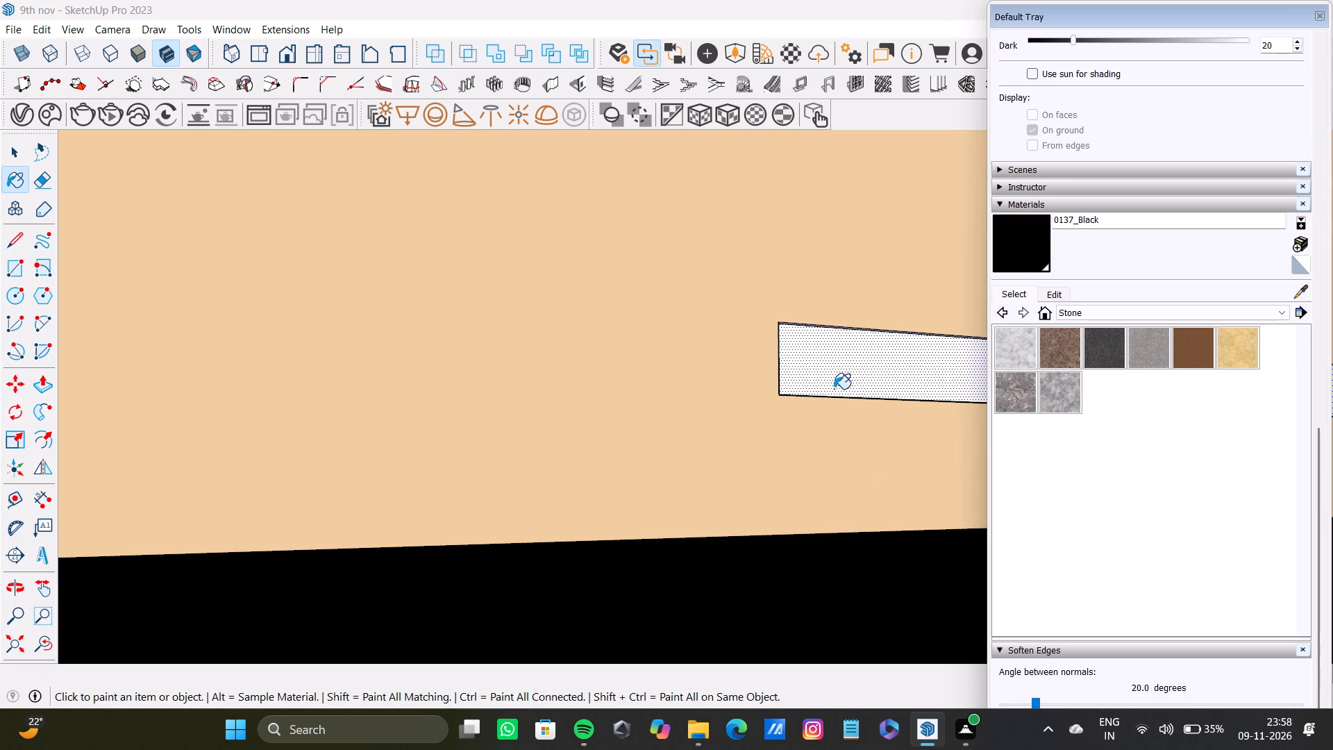
click(832, 370)
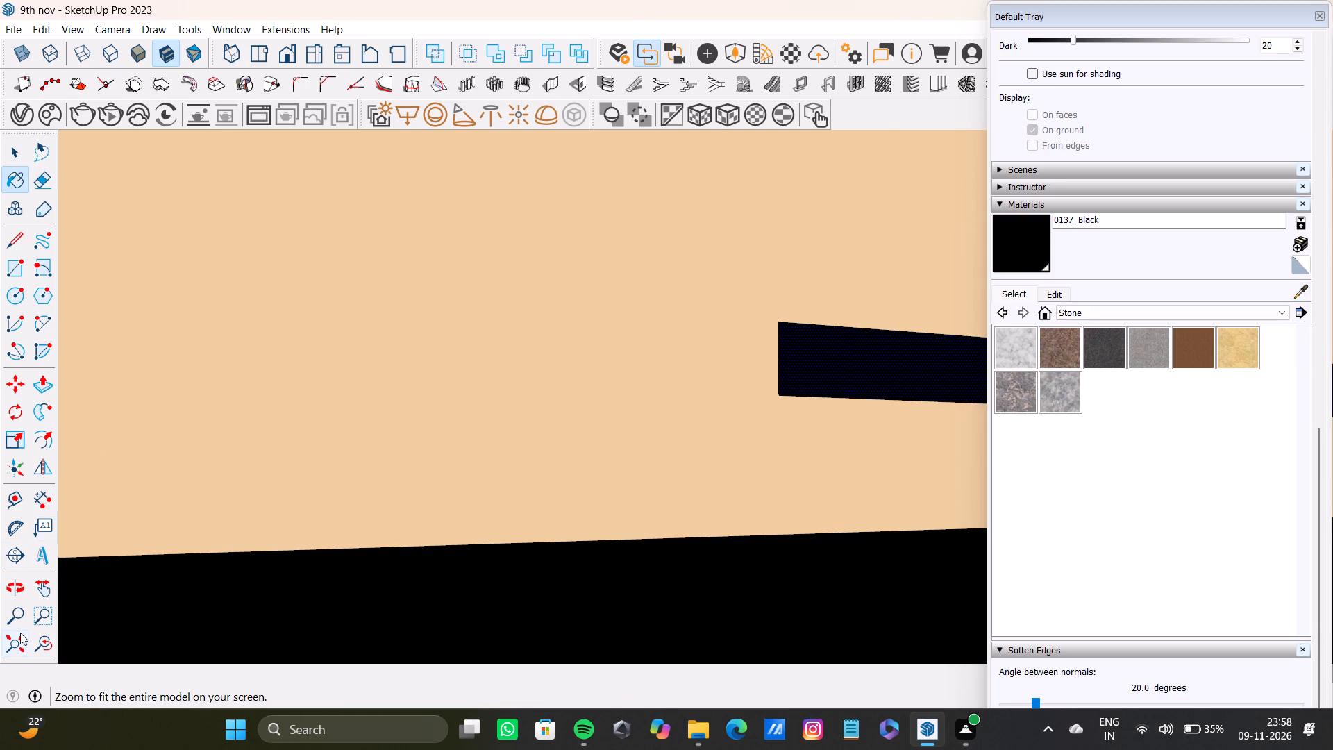
click(18, 642)
middle_drag(485, 480, 430, 521)
key(space)
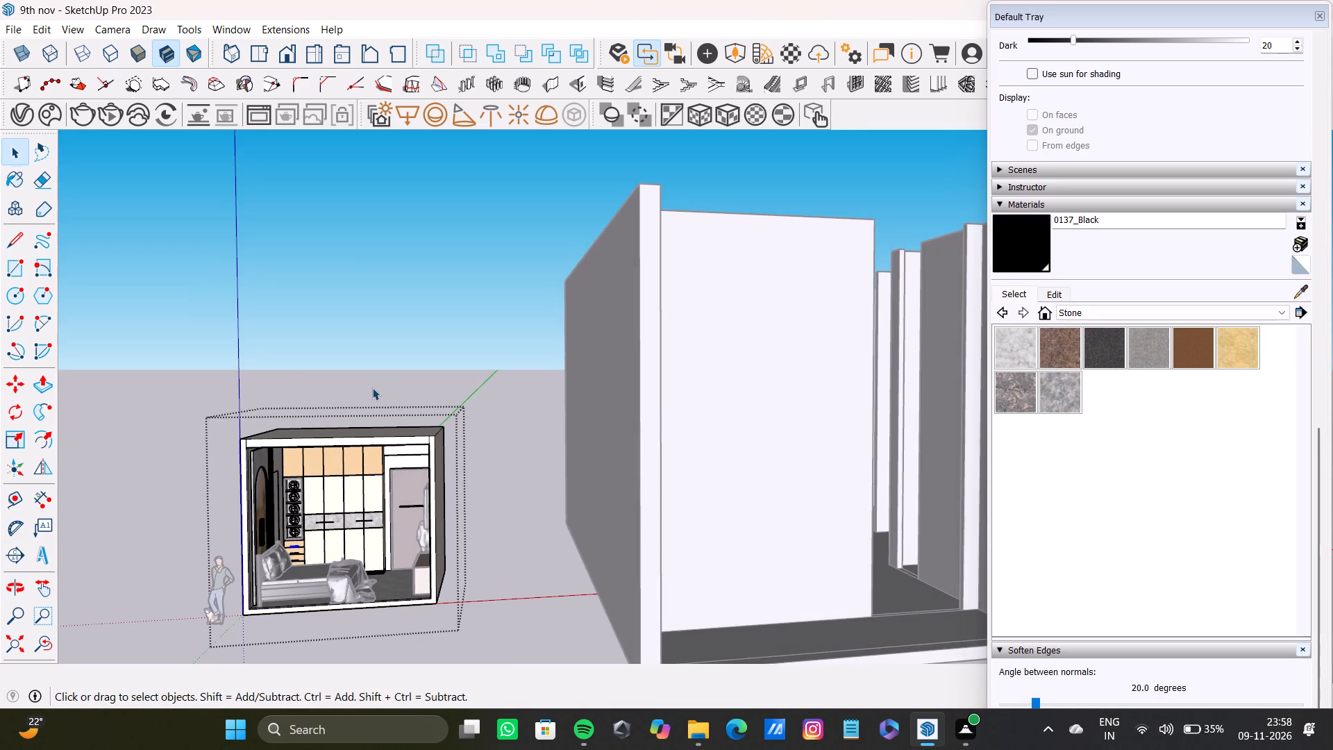
click(372, 387)
Draw a rectangle across the front opening of the wardrobe's open shelves, from the upper inner frame corner to the diagonally opposite lower one.
scroll(313, 432, up, 20)
scroll(313, 432, up, 4)
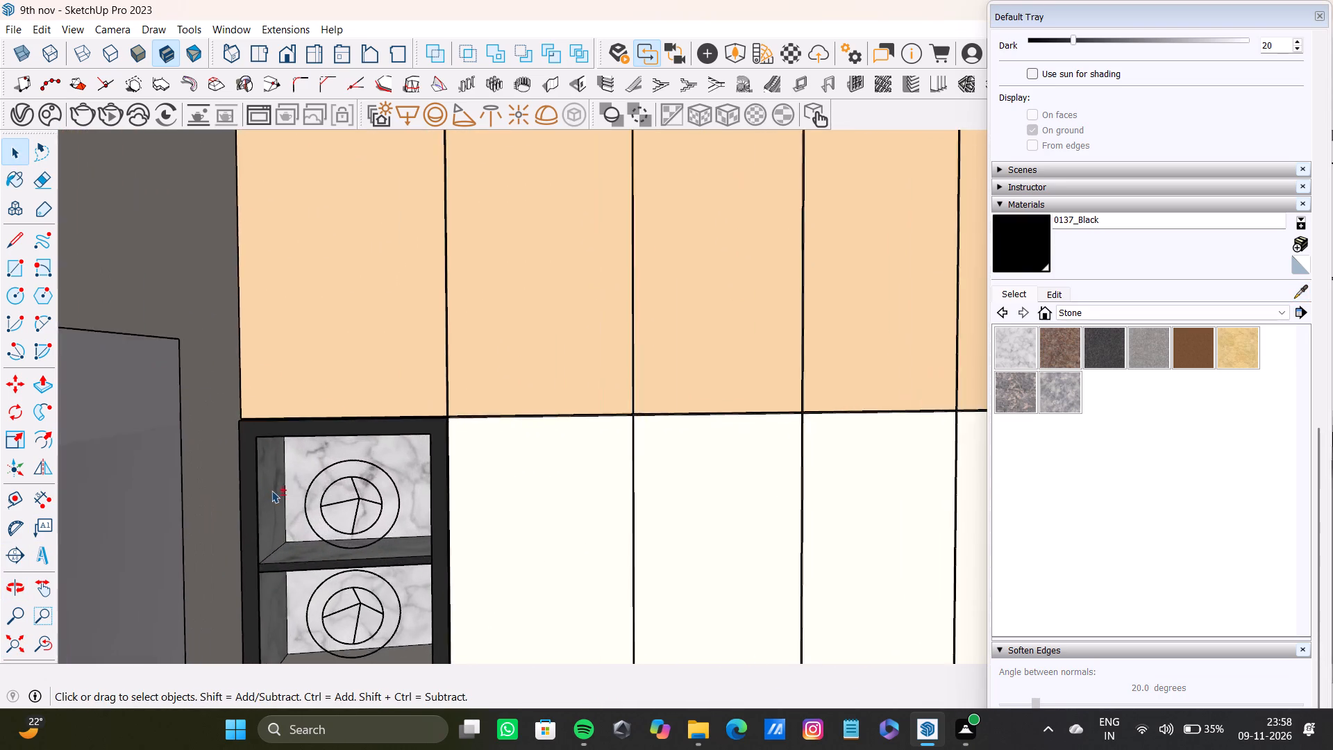
scroll(271, 490, up, 2)
shift+middle_drag(271, 490, 242, 431)
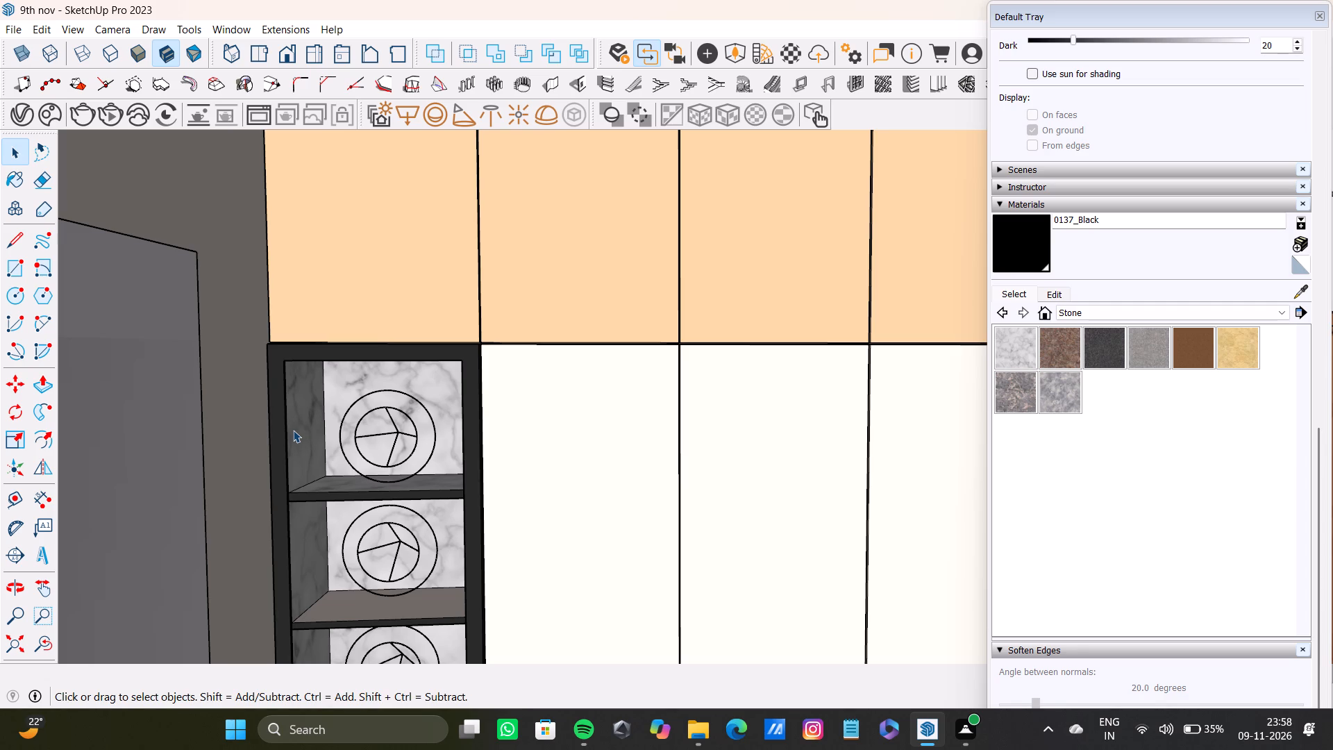
scroll(288, 427, up, 7)
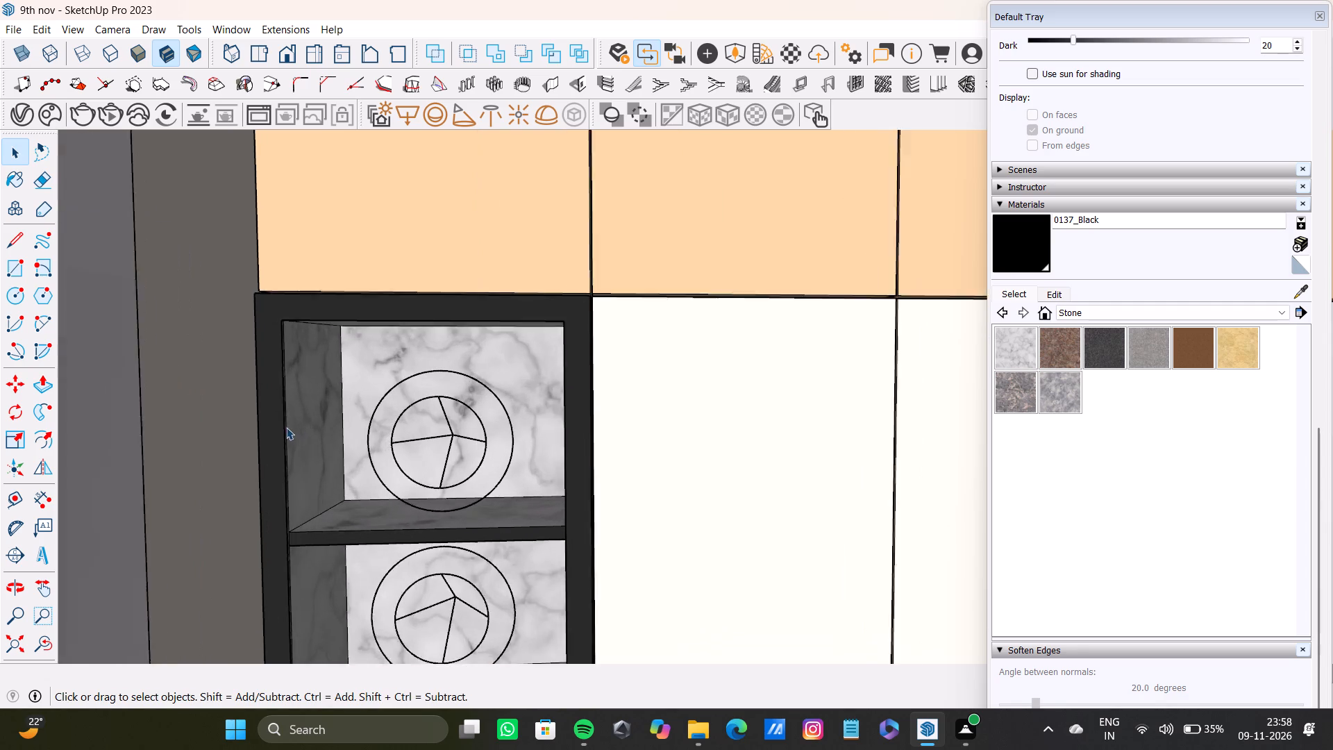
scroll(286, 427, up, 1)
middle_drag(288, 424, 185, 306)
scroll(261, 329, up, 8)
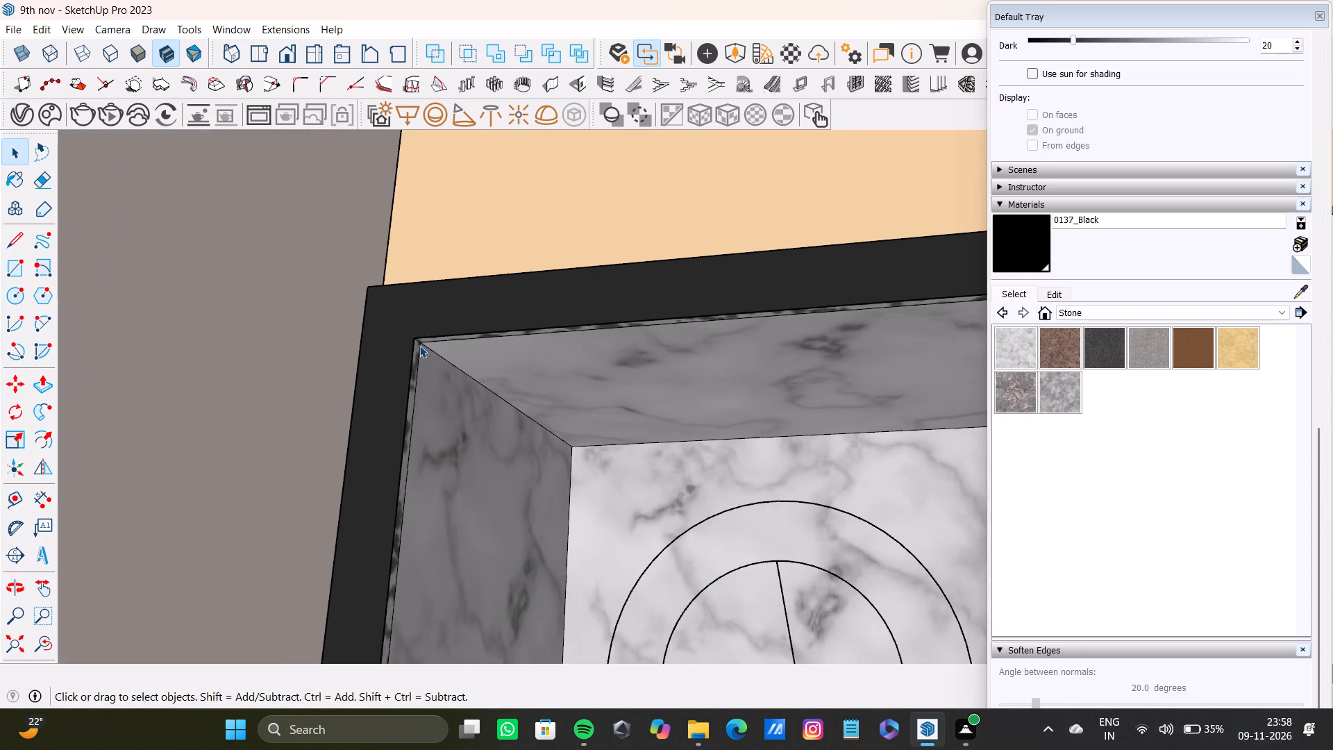
key(r)
scroll(429, 353, up, 9)
click(401, 328)
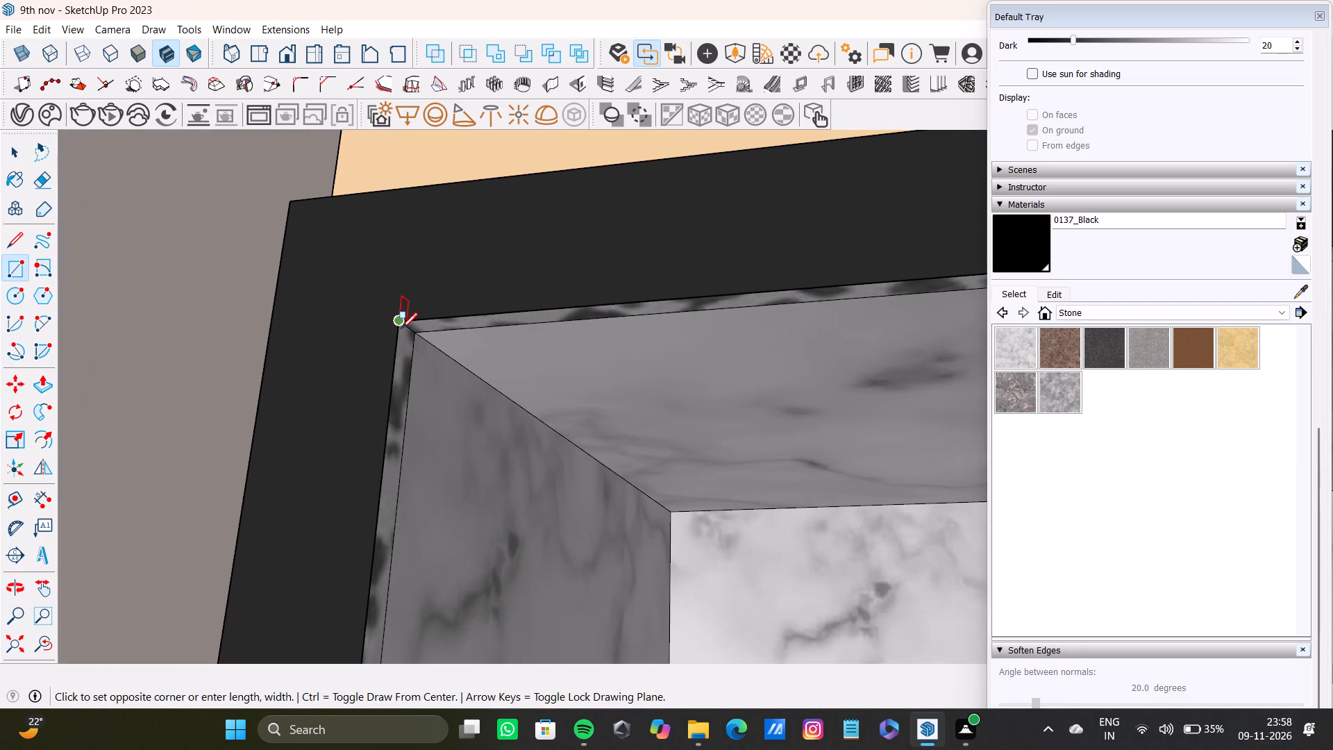
scroll(557, 510, down, 15)
shift+middle_drag(623, 524, 596, 492)
shift+middle_drag(738, 512, 431, 259)
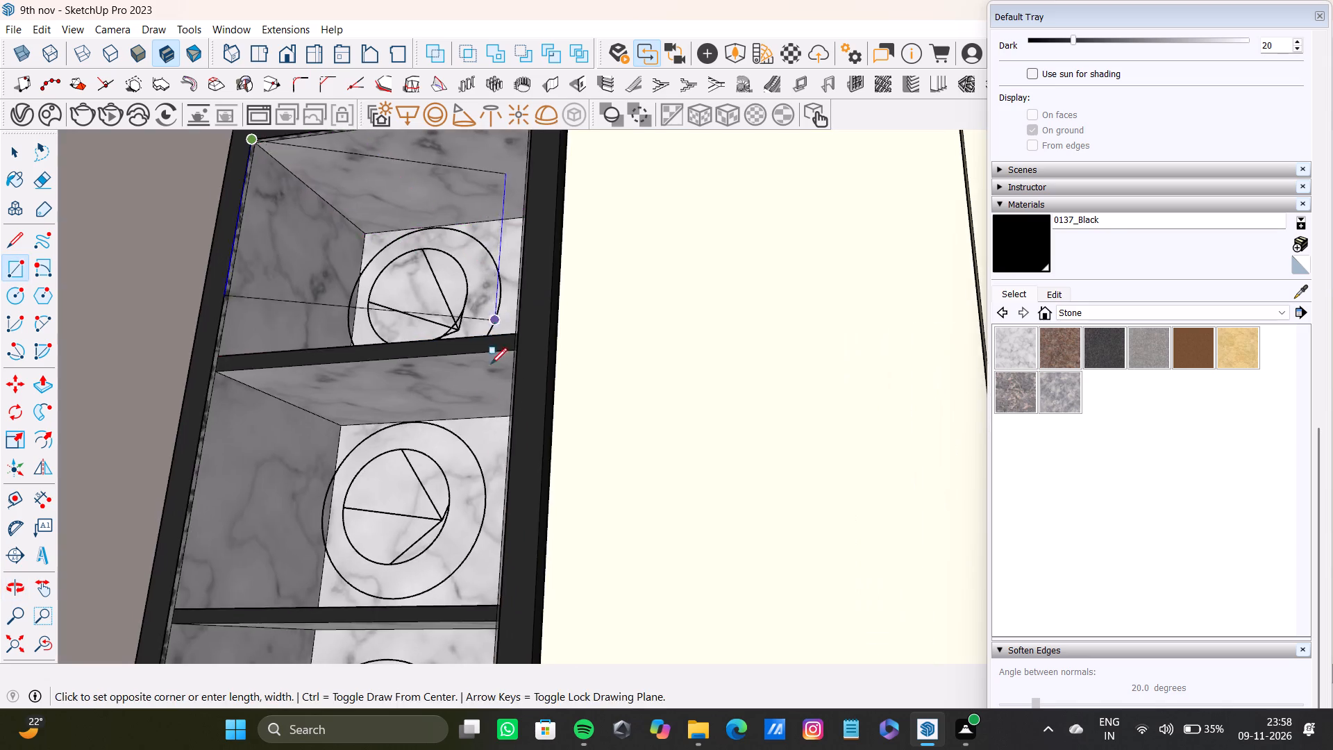
scroll(491, 374, down, 3)
shift+middle_drag(461, 469, 437, 112)
scroll(445, 355, up, 3)
scroll(490, 486, up, 3)
click(543, 553)
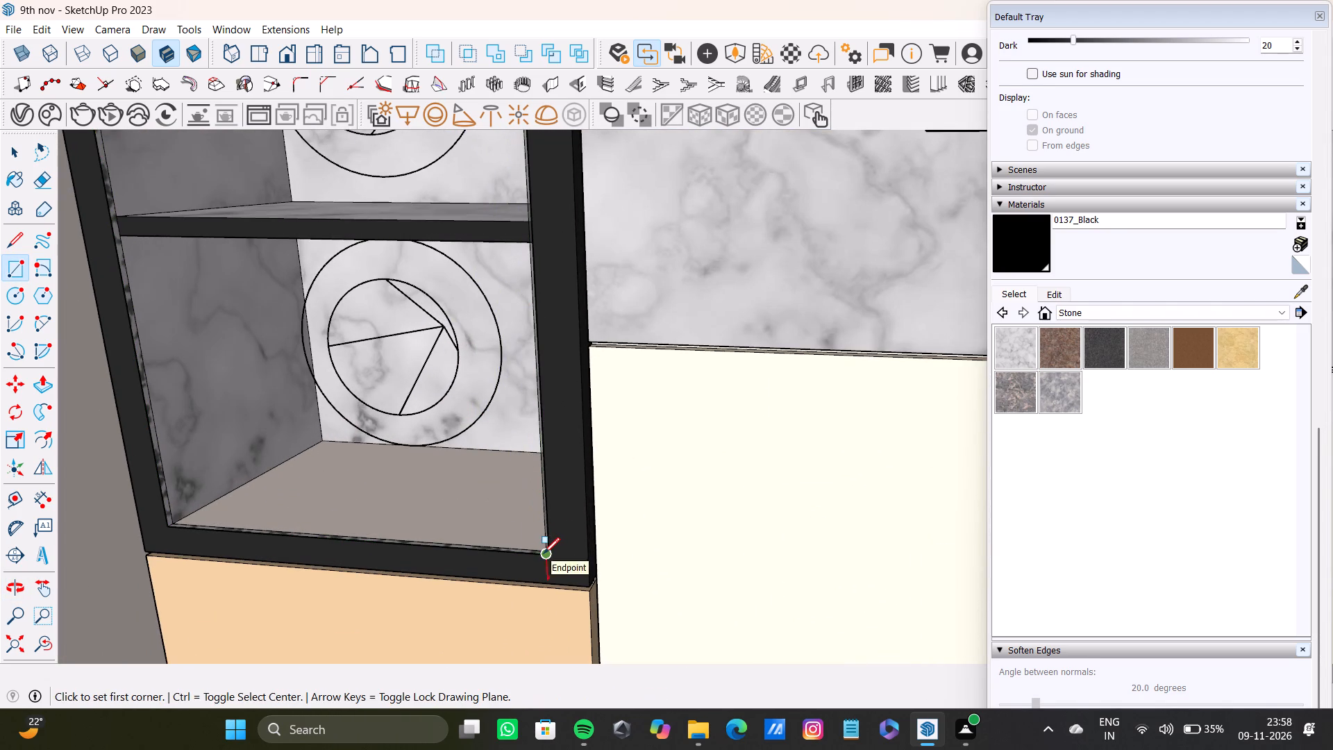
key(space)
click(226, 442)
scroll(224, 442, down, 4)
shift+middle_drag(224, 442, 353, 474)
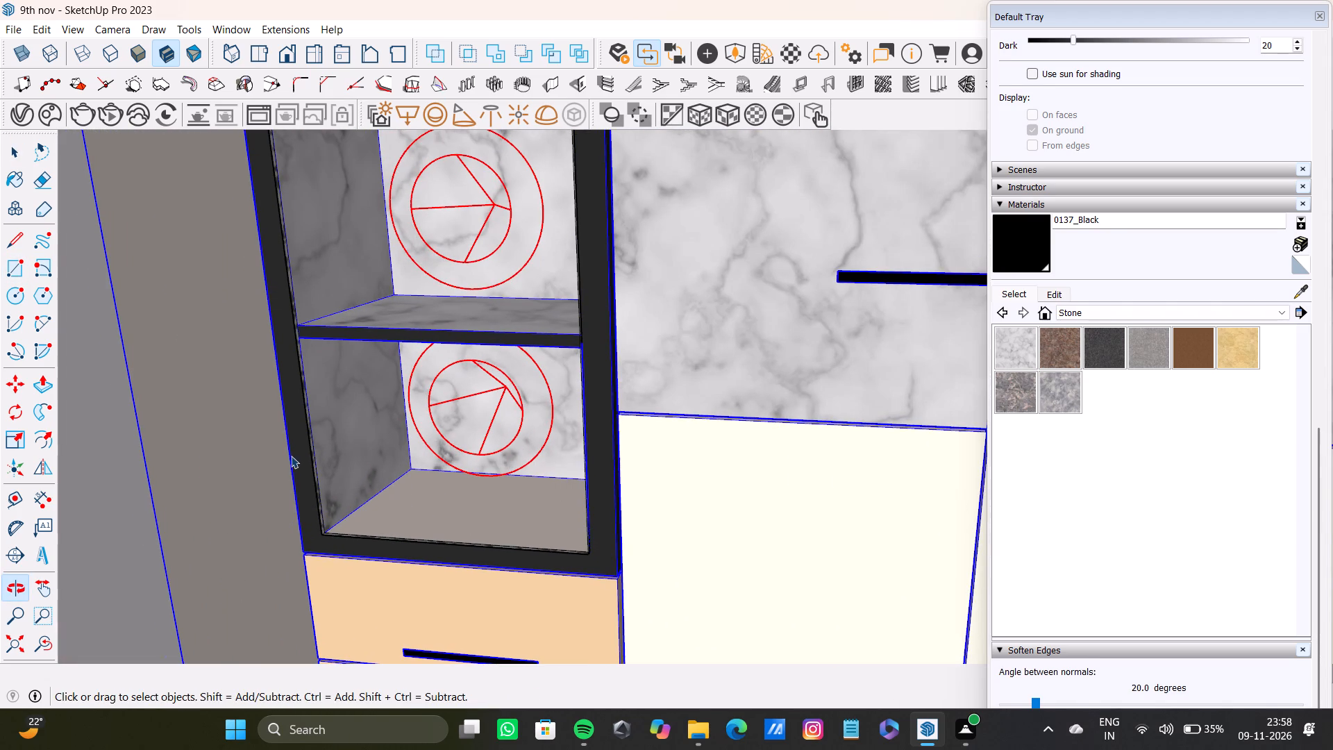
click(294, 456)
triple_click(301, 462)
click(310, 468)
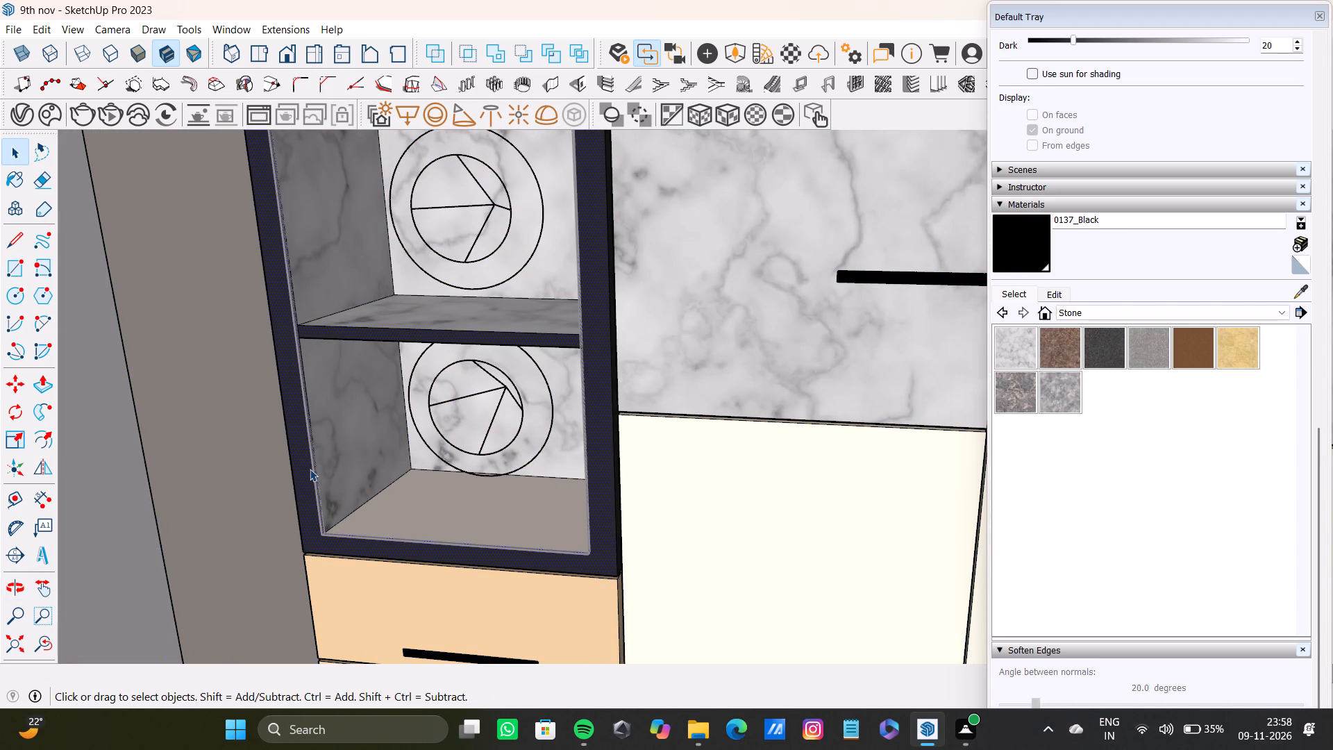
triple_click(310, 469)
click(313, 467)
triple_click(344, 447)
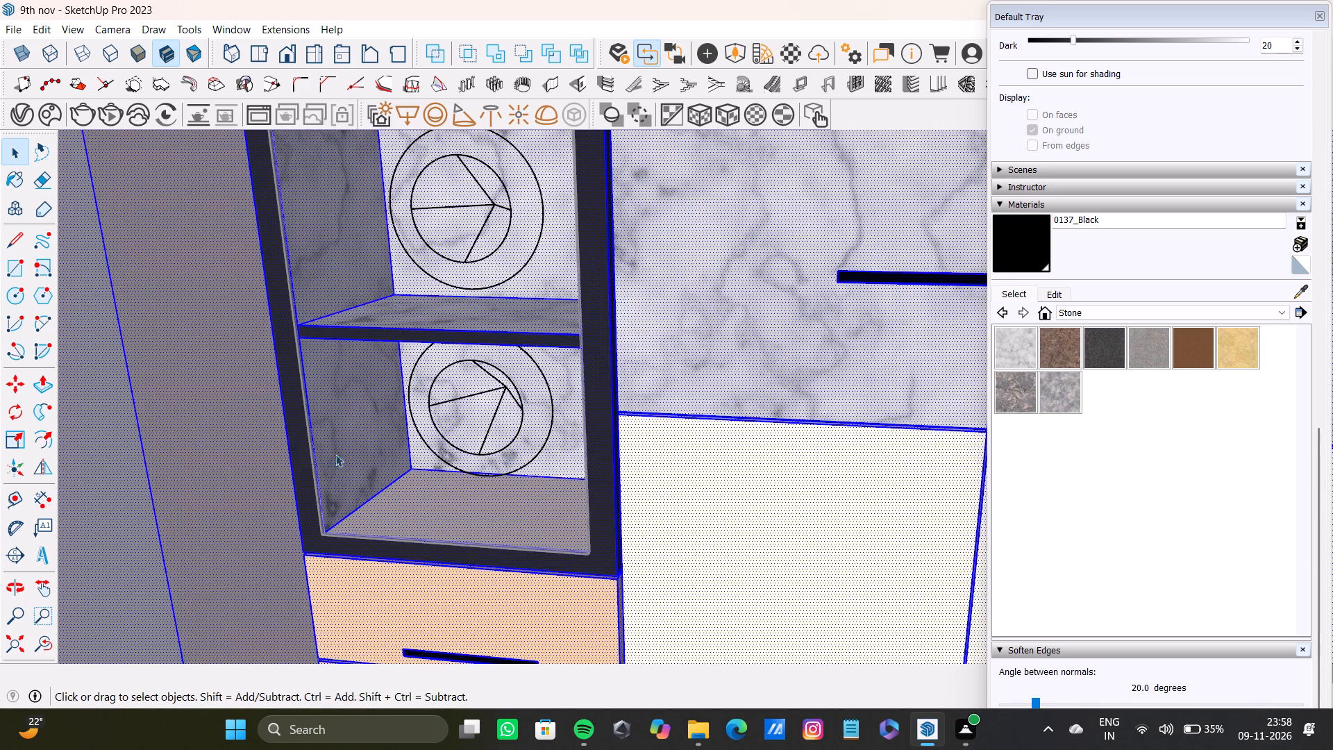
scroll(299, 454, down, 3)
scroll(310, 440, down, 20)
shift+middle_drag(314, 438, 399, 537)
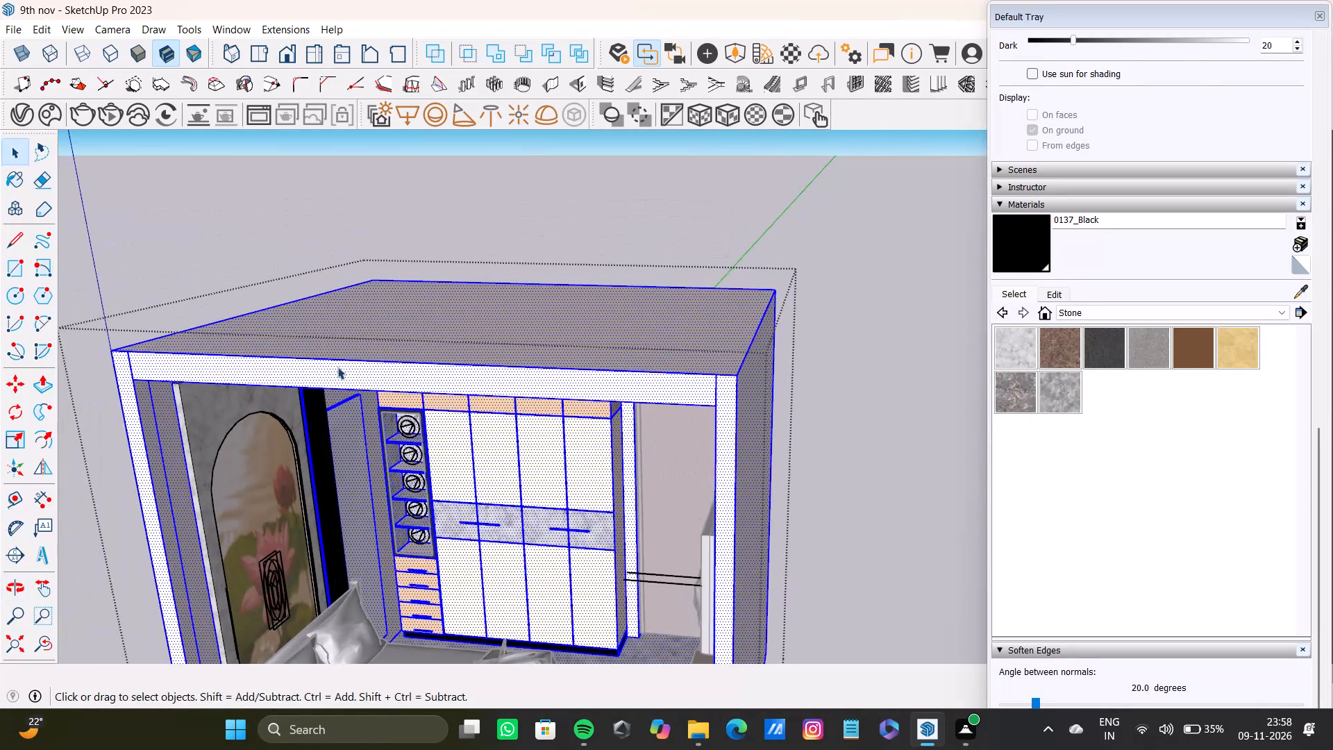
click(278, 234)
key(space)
Push/Pull the narrow marble strip along the inner side of the open shelves' black frame inwards across the opening.
scroll(393, 440, up, 5)
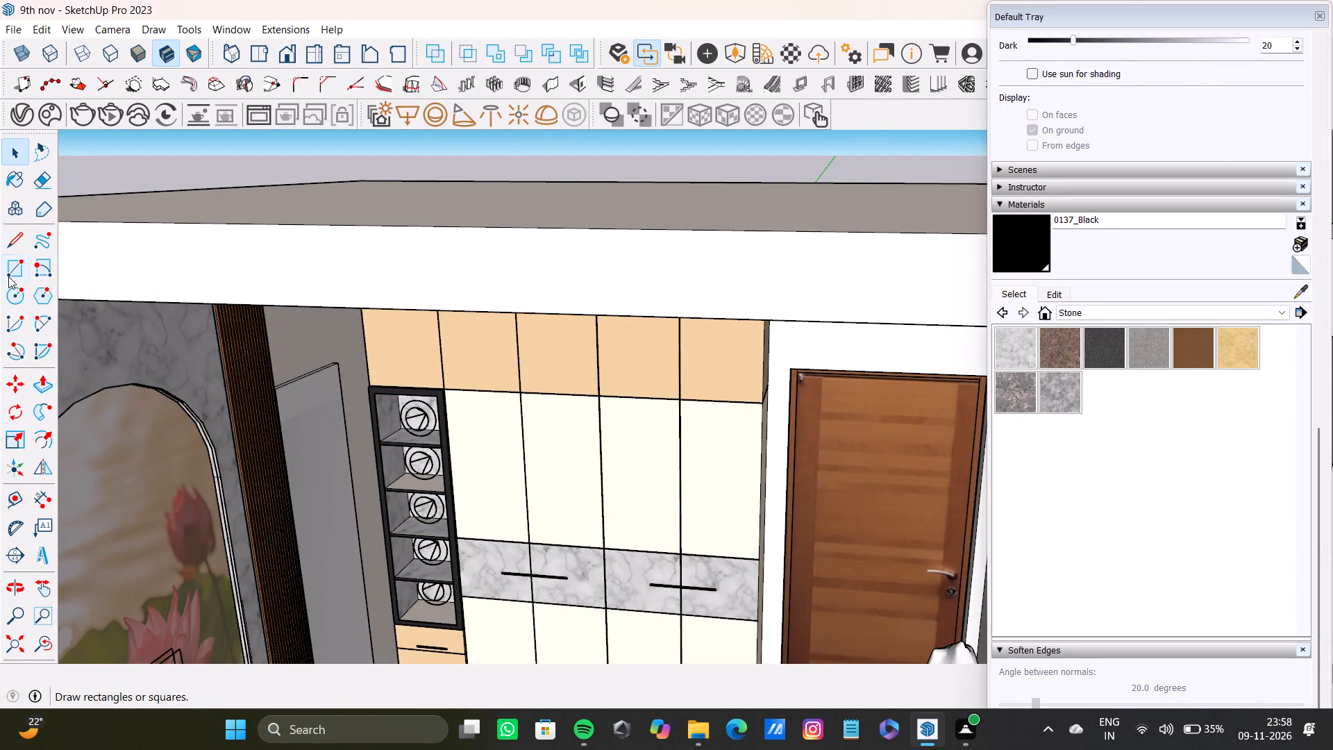
click(8, 276)
scroll(233, 398, up, 20)
scroll(233, 398, up, 2)
middle_drag(421, 382, 392, 317)
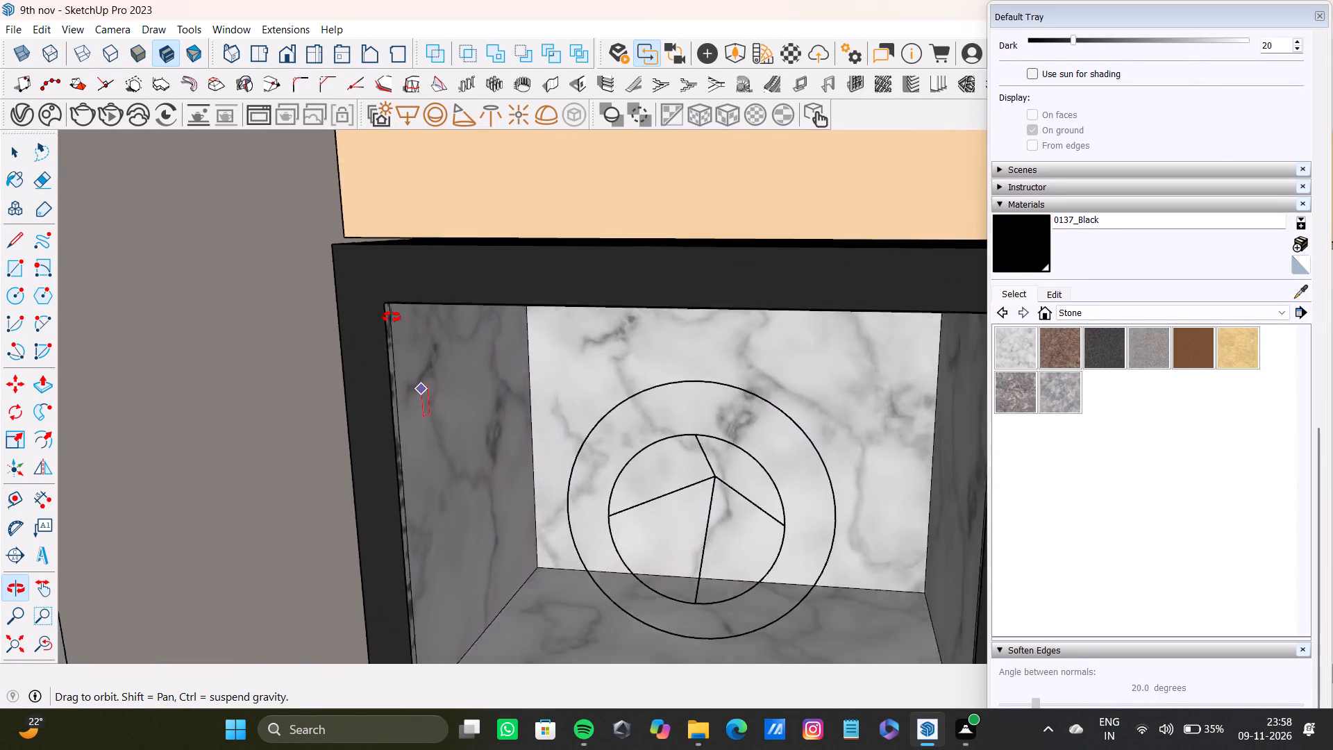
middle_drag(392, 317, 328, 235)
scroll(442, 392, up, 14)
key(space)
click(455, 319)
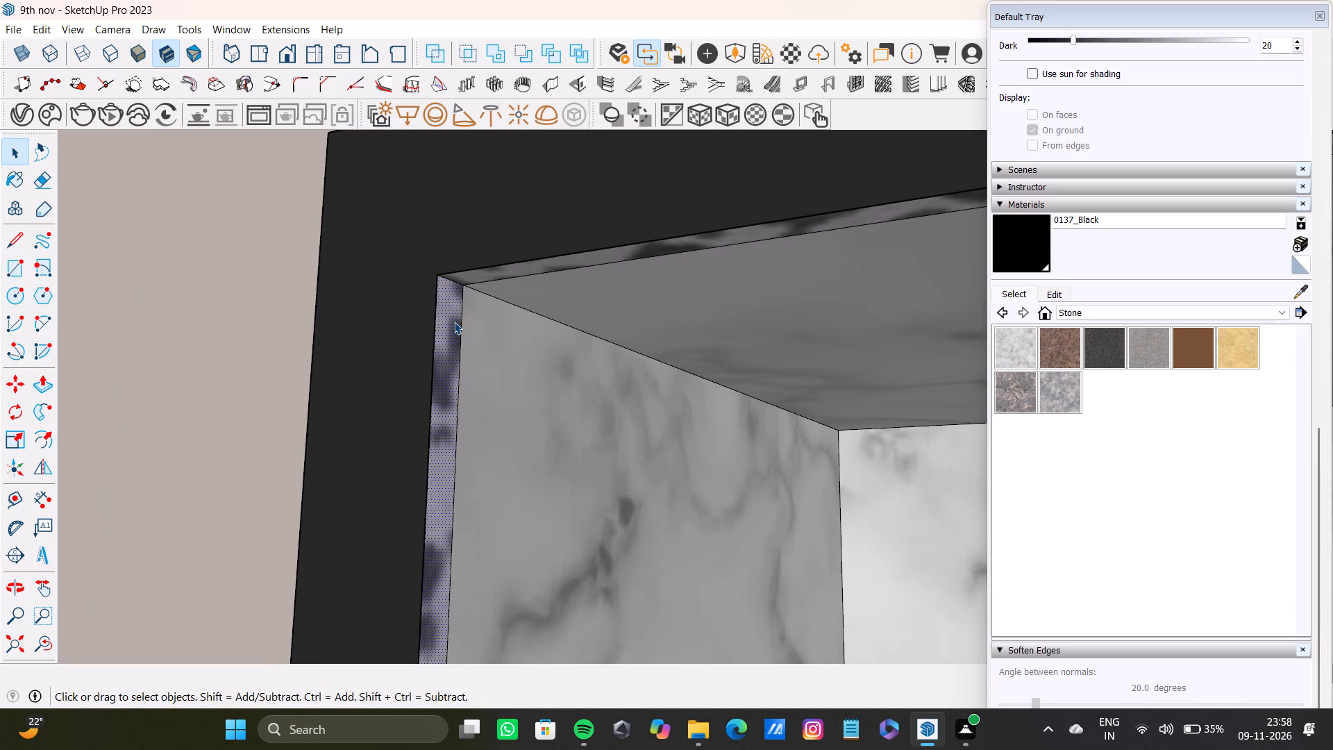
key(p)
drag(454, 322, 707, 379)
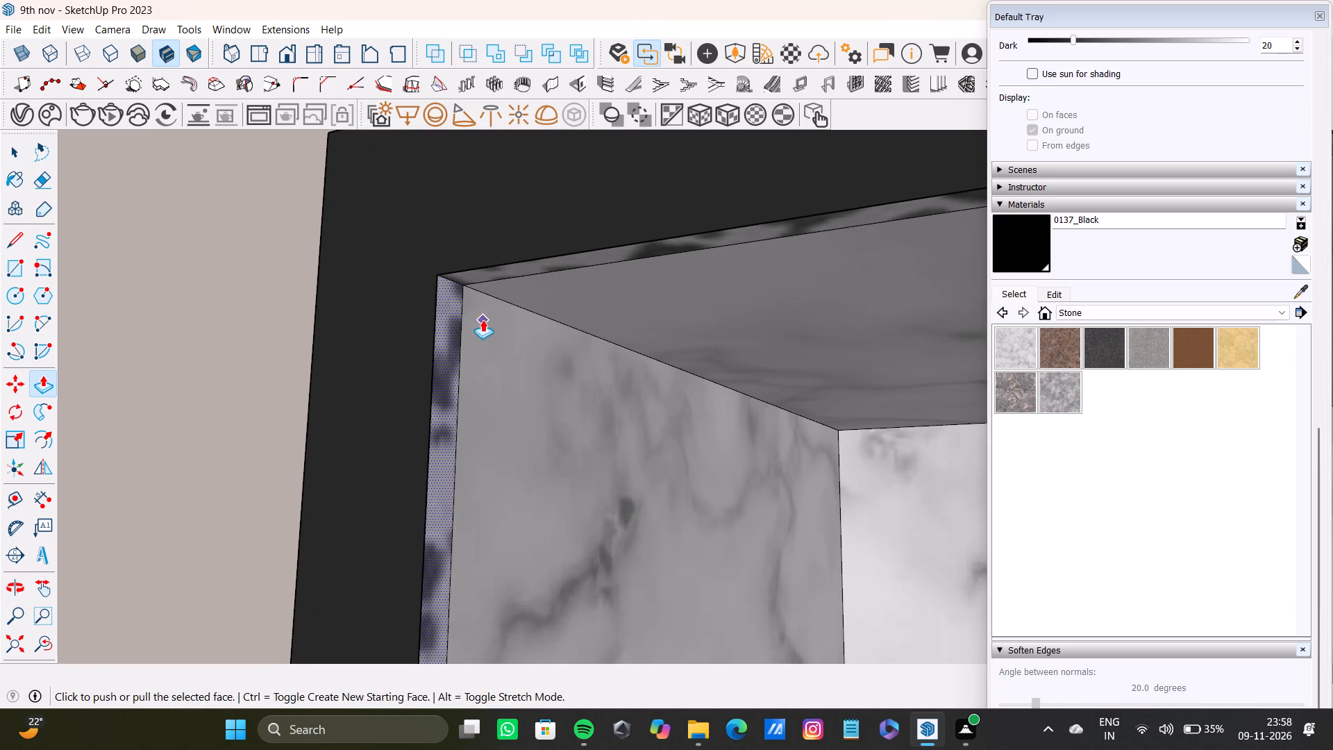
drag(453, 344, 600, 364)
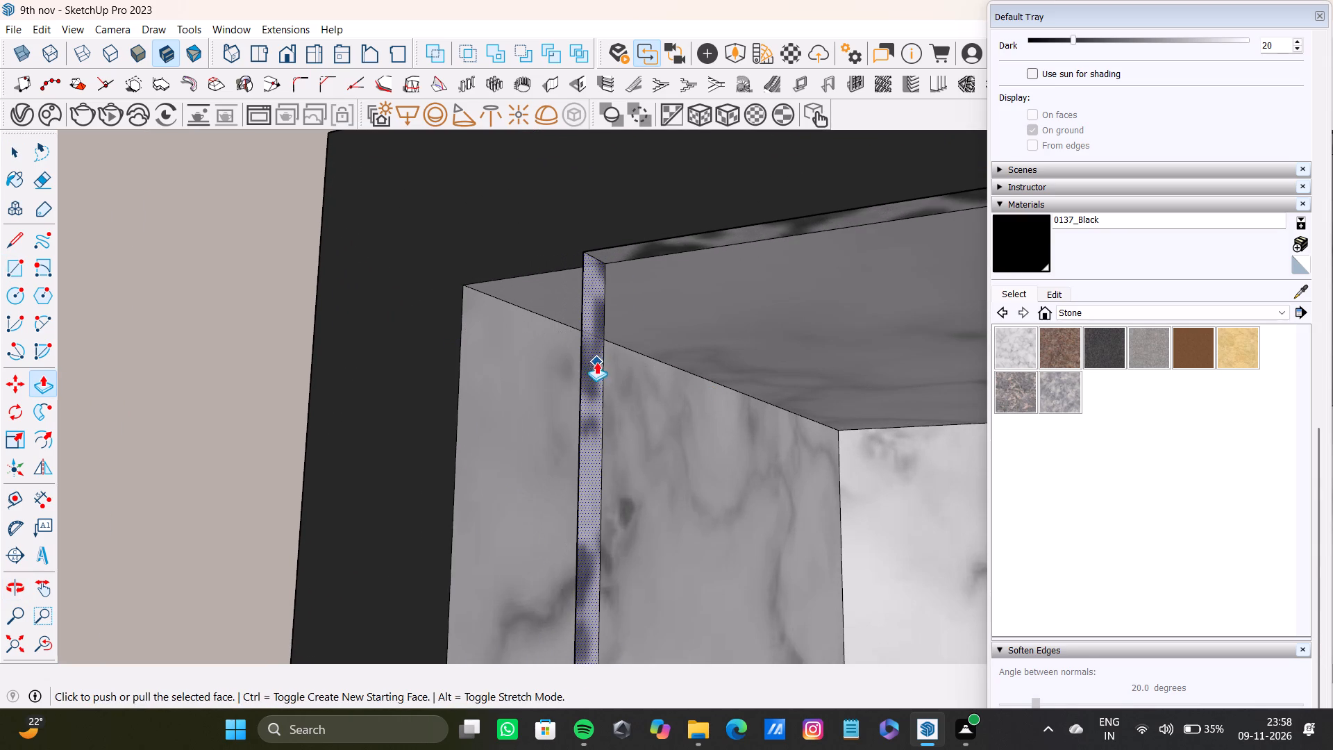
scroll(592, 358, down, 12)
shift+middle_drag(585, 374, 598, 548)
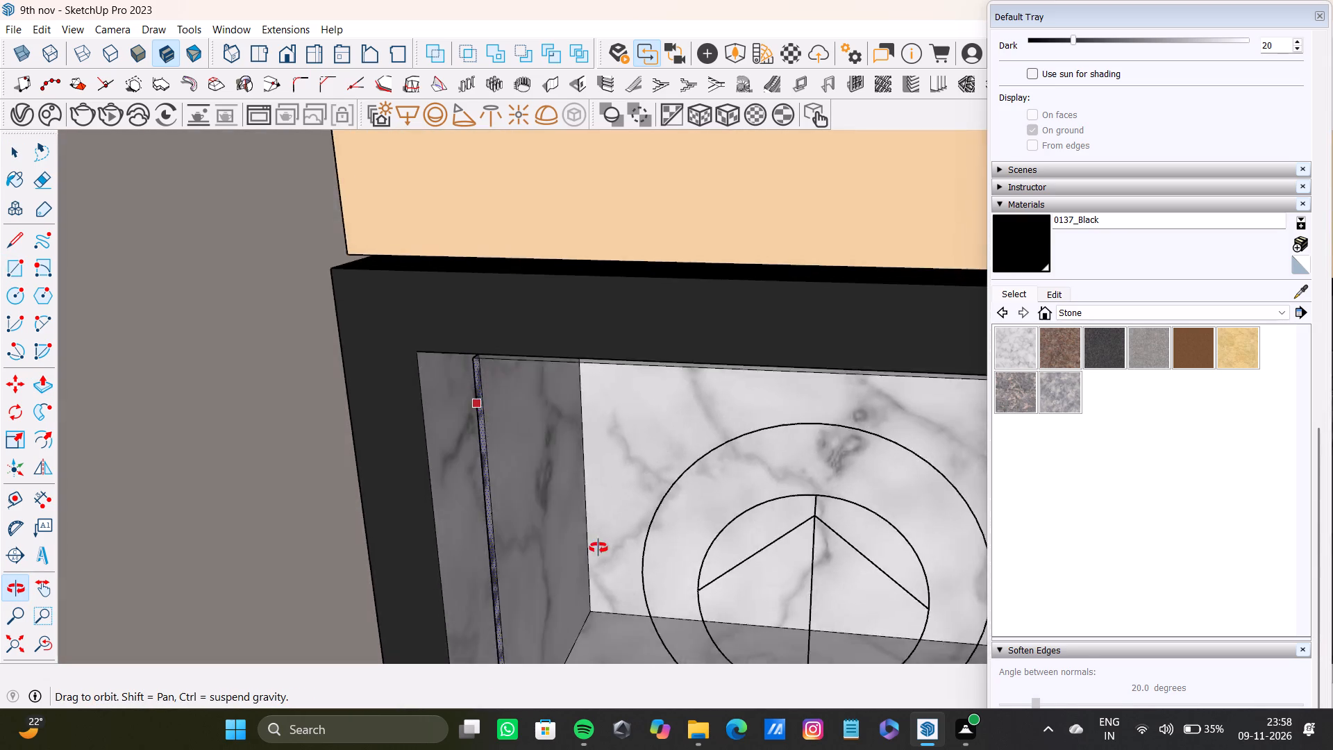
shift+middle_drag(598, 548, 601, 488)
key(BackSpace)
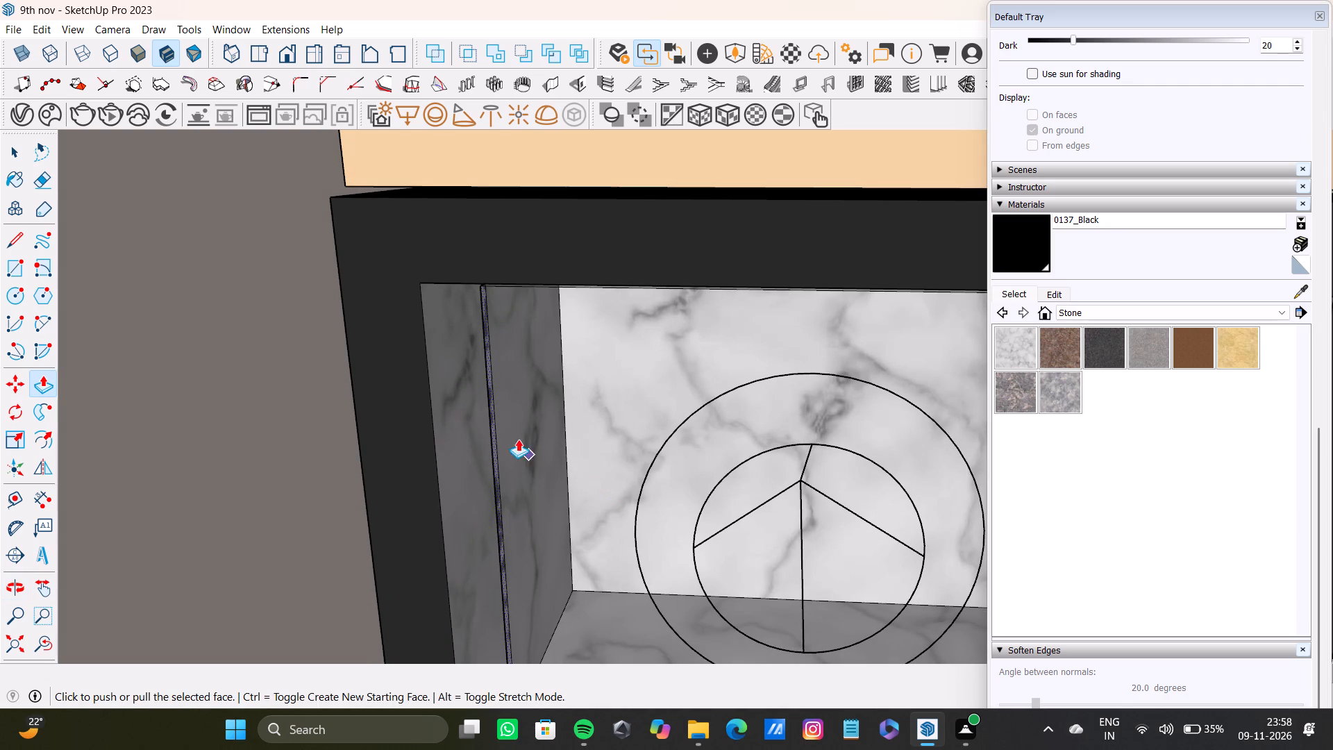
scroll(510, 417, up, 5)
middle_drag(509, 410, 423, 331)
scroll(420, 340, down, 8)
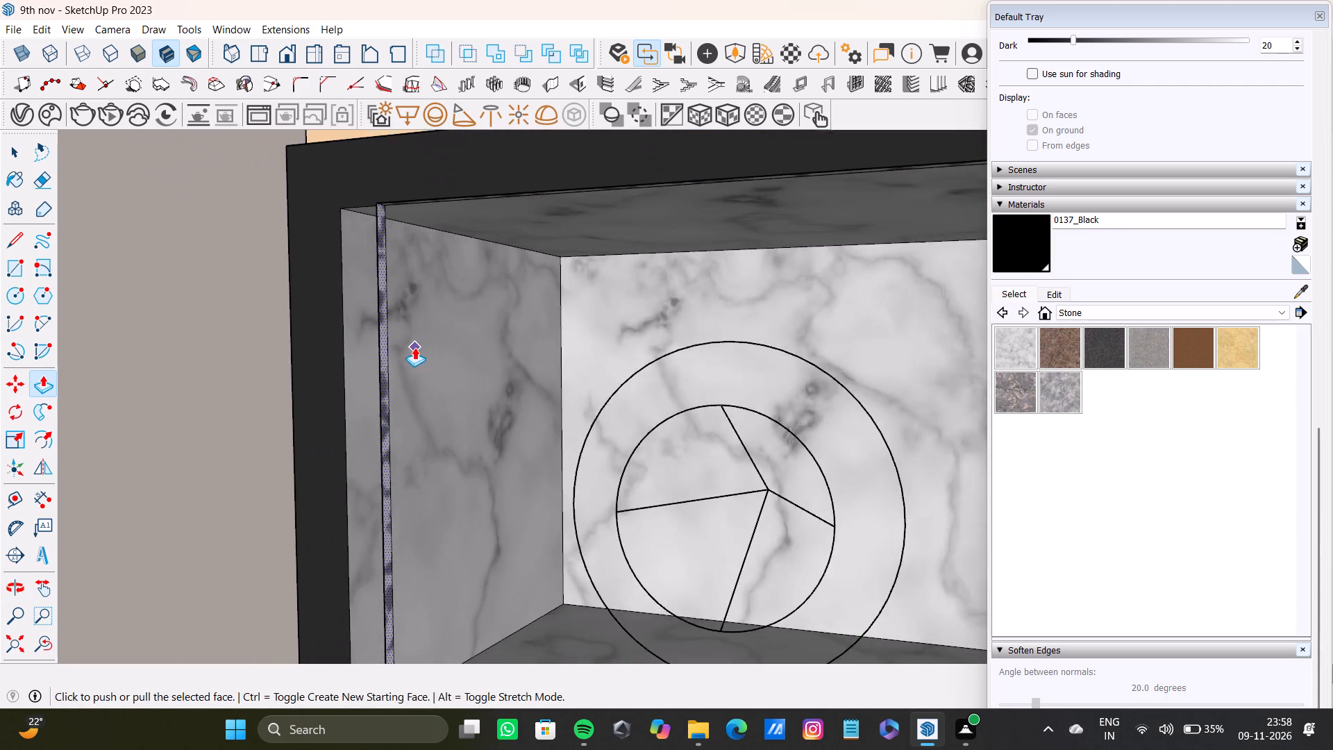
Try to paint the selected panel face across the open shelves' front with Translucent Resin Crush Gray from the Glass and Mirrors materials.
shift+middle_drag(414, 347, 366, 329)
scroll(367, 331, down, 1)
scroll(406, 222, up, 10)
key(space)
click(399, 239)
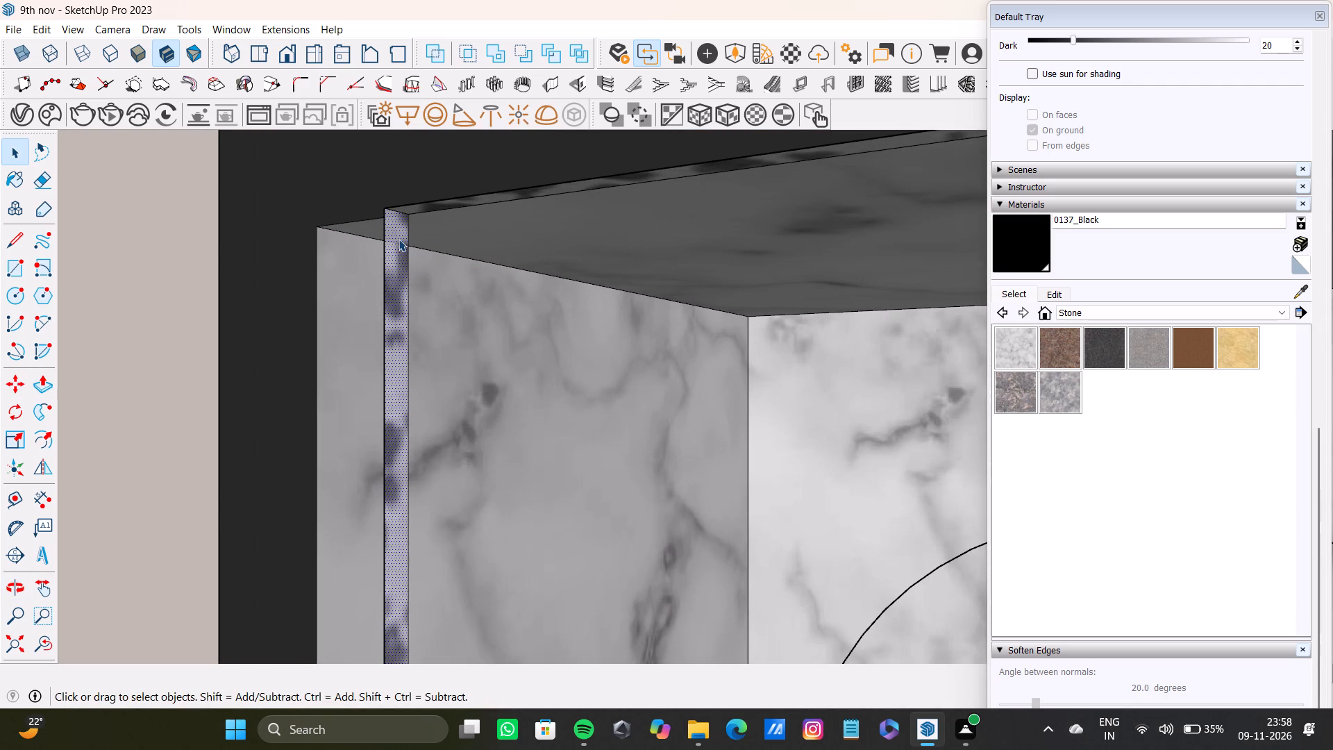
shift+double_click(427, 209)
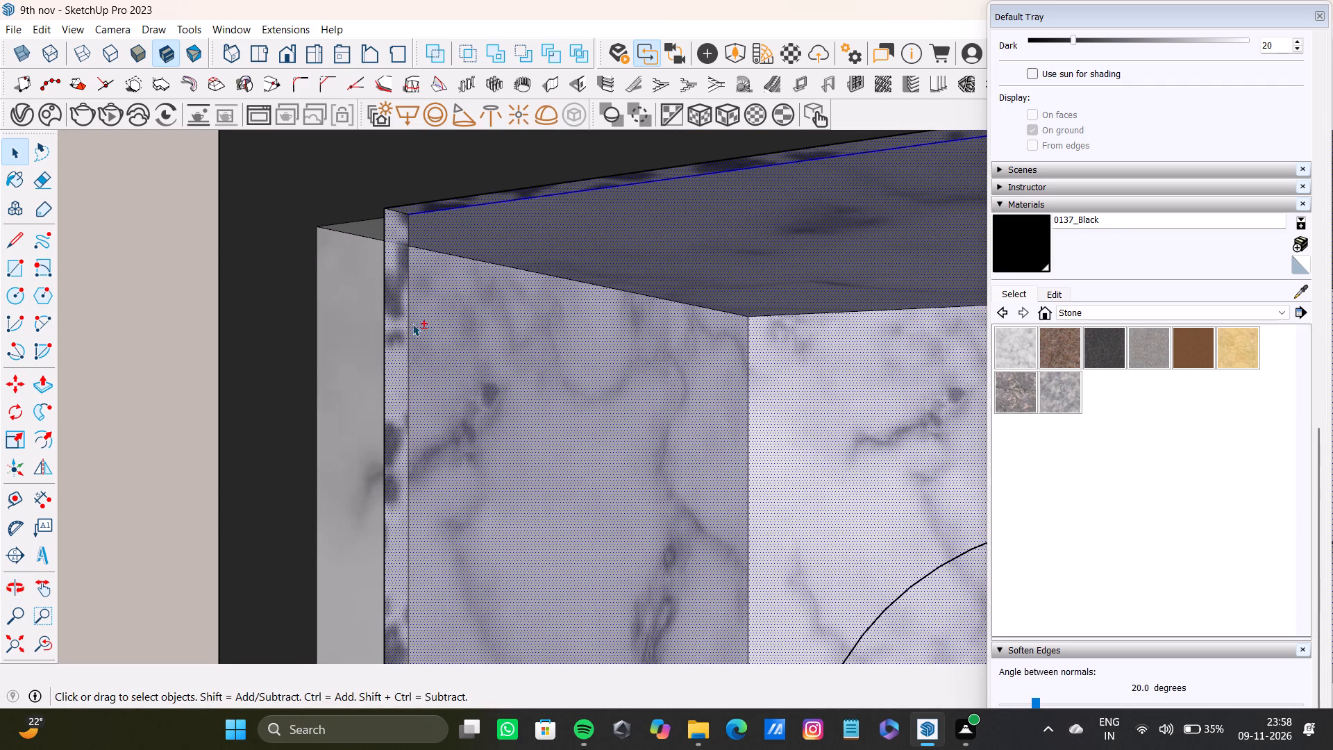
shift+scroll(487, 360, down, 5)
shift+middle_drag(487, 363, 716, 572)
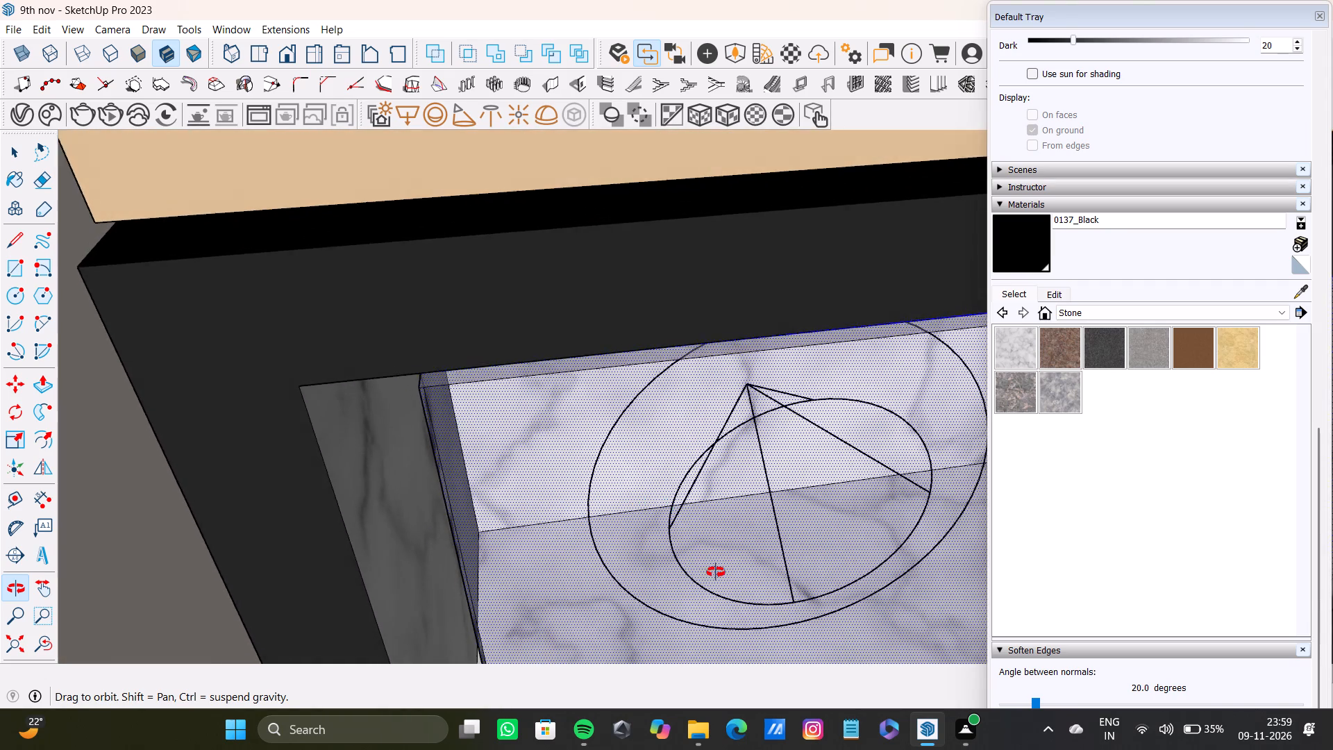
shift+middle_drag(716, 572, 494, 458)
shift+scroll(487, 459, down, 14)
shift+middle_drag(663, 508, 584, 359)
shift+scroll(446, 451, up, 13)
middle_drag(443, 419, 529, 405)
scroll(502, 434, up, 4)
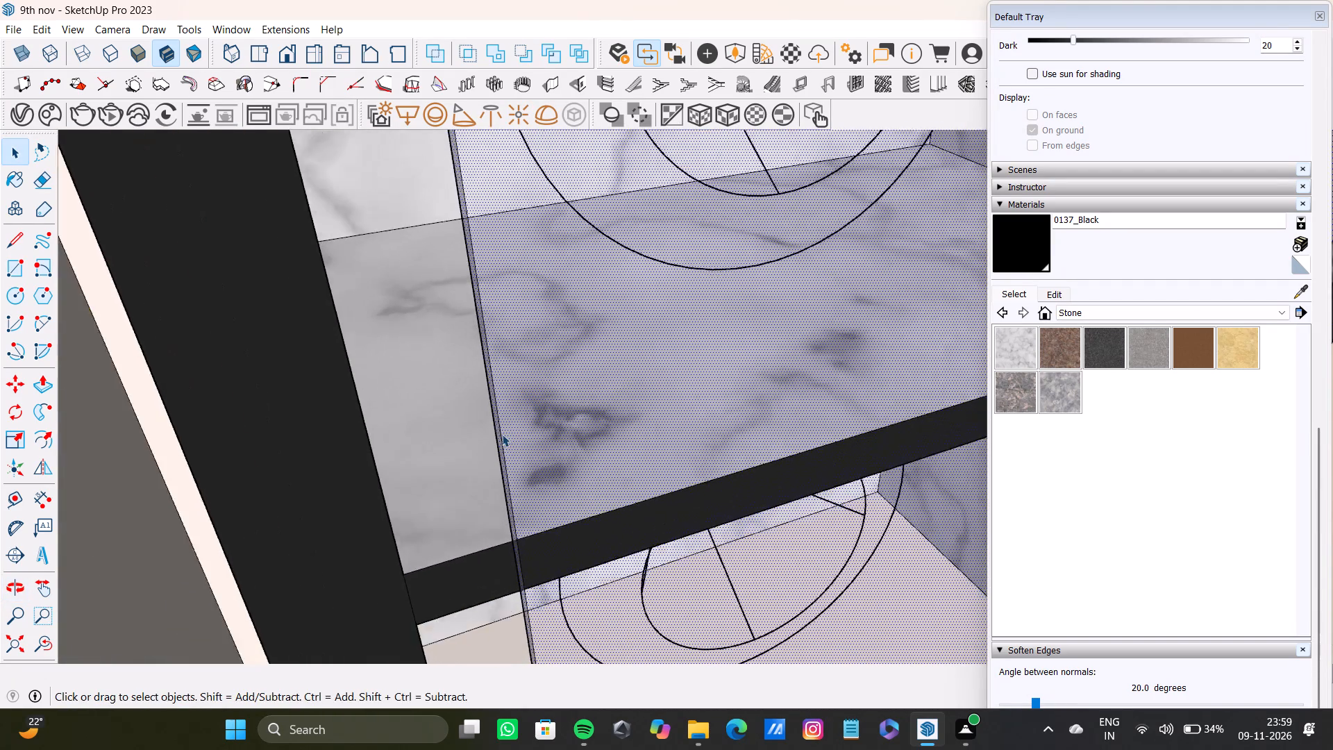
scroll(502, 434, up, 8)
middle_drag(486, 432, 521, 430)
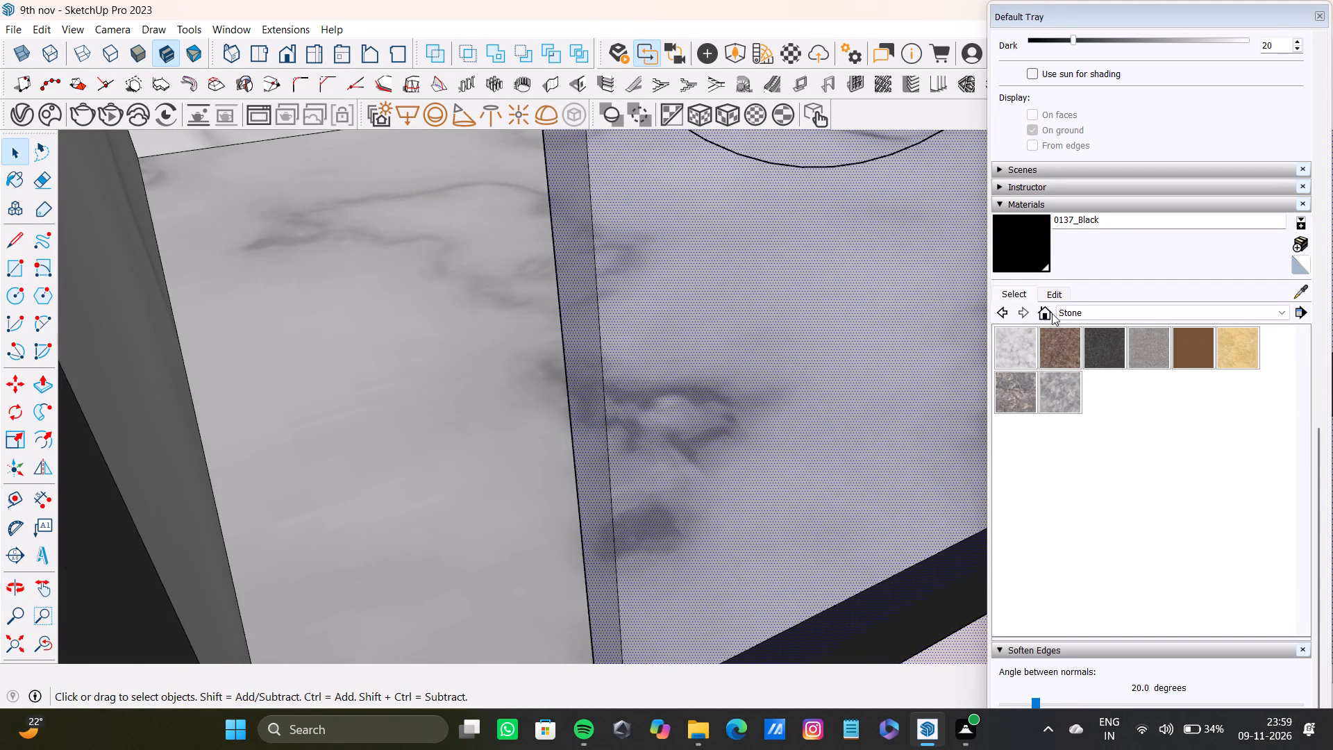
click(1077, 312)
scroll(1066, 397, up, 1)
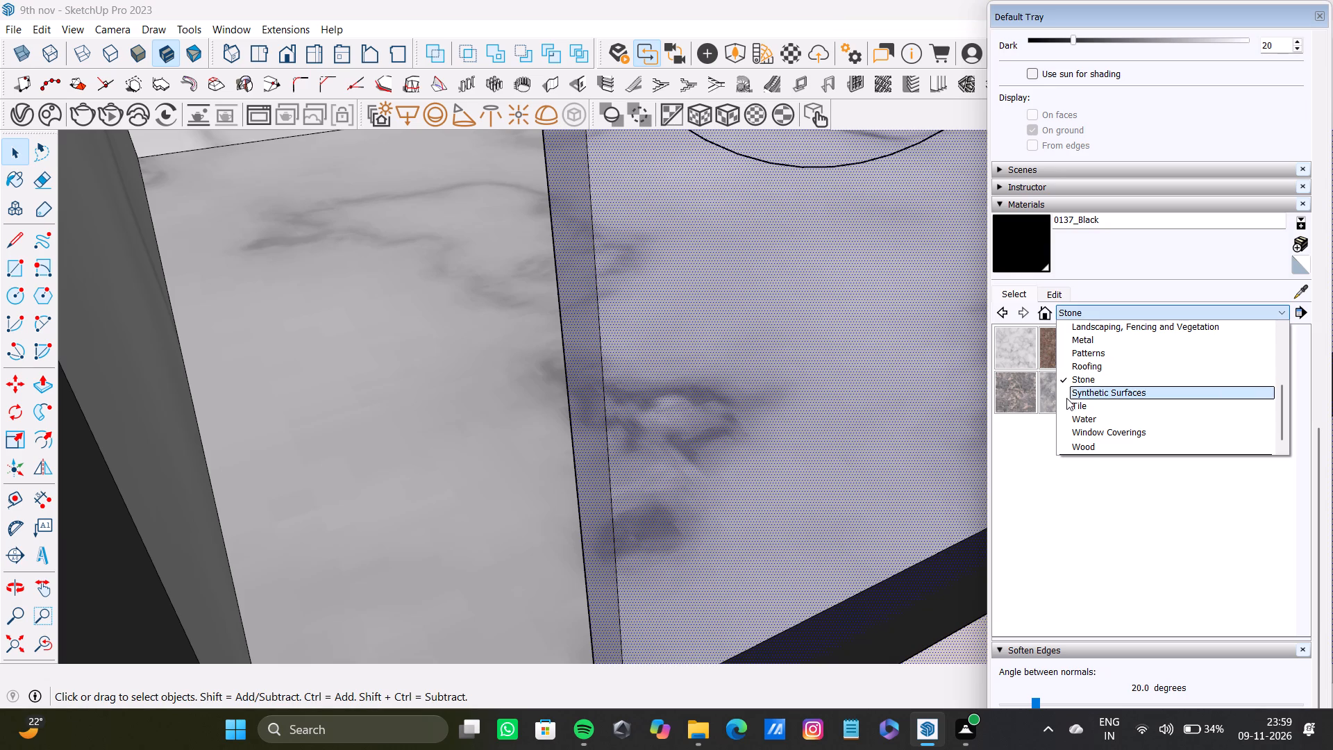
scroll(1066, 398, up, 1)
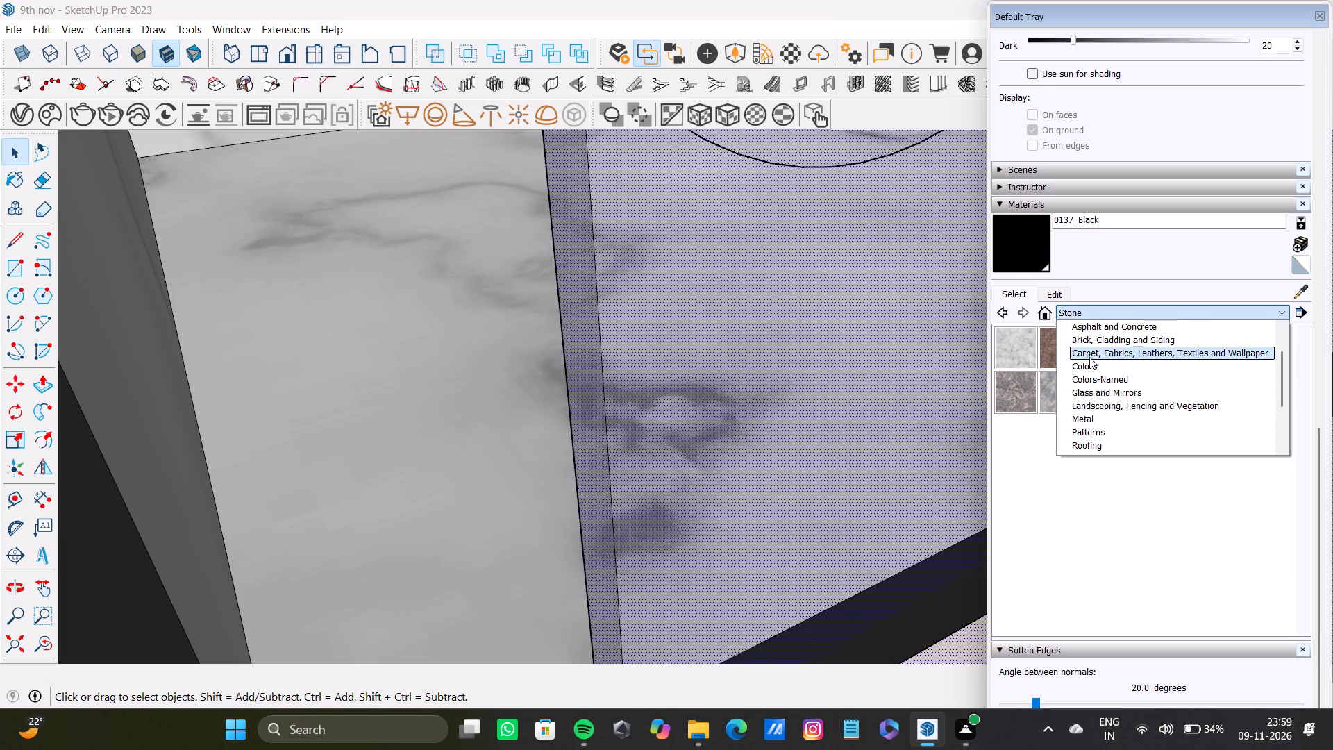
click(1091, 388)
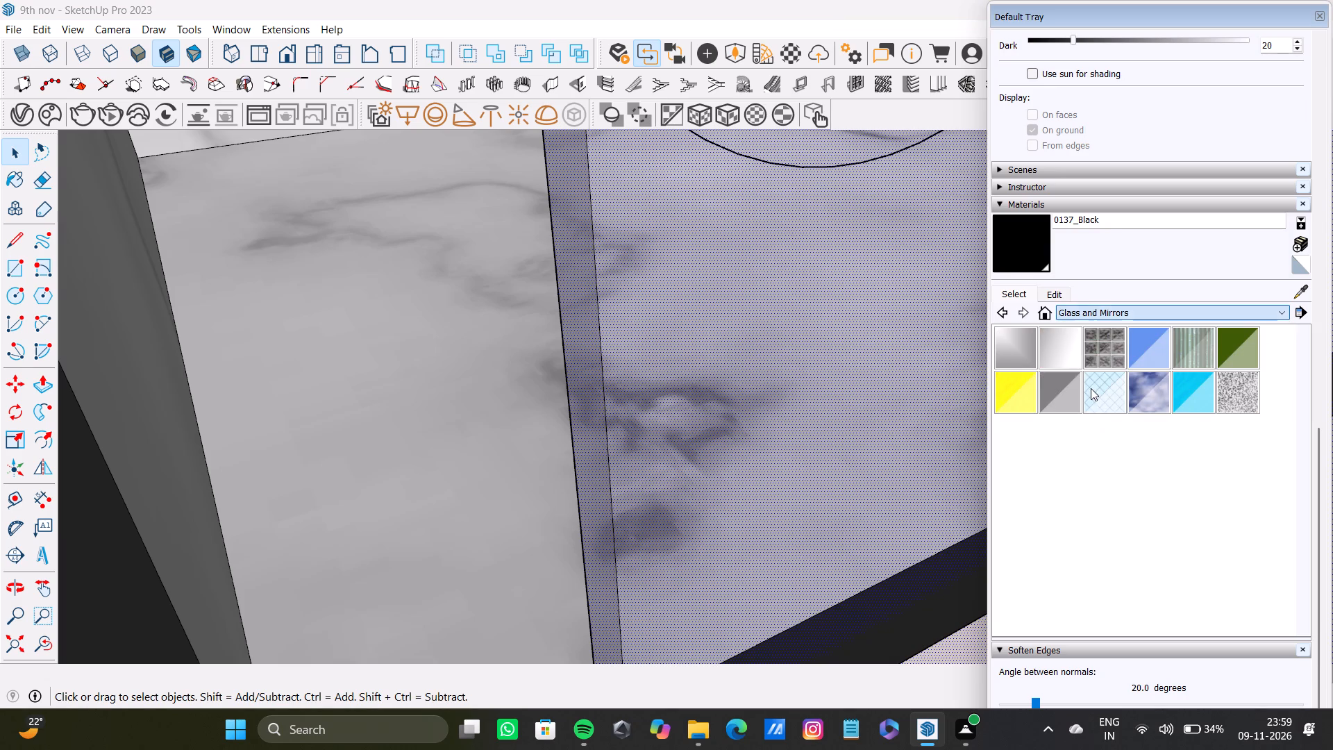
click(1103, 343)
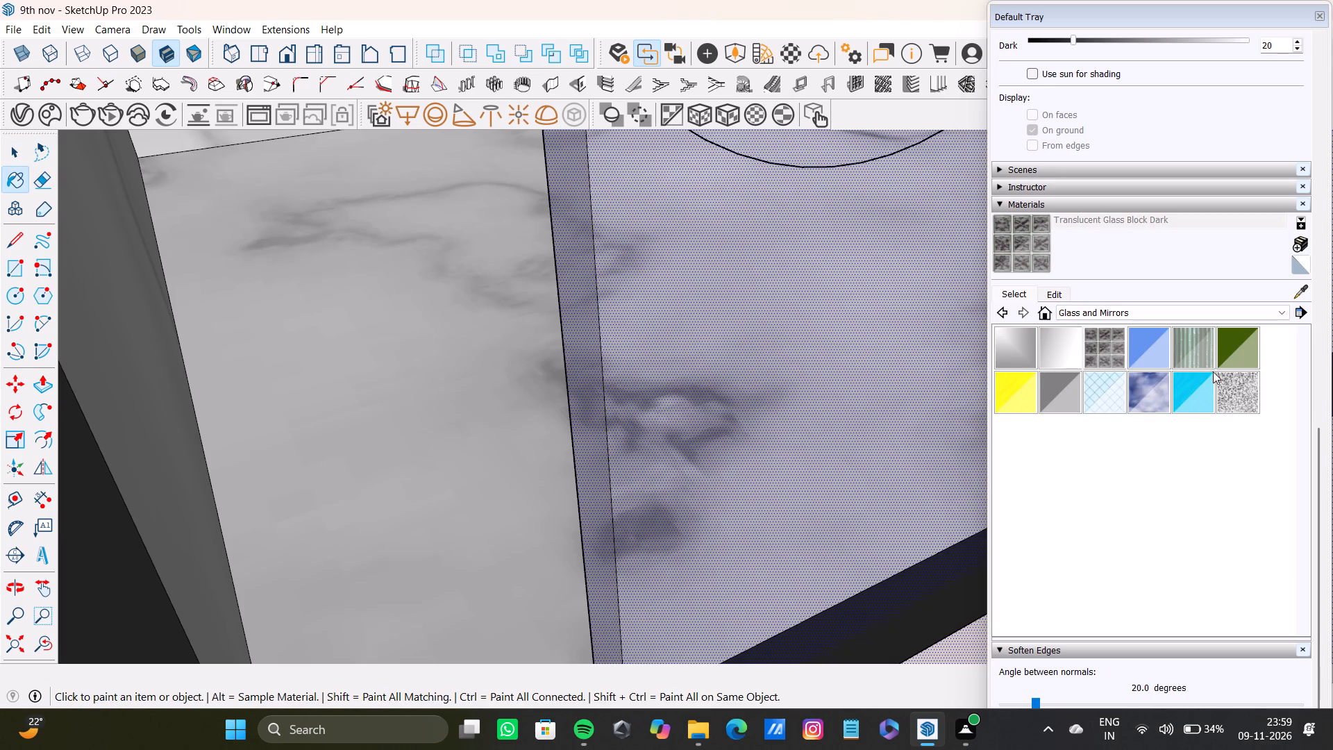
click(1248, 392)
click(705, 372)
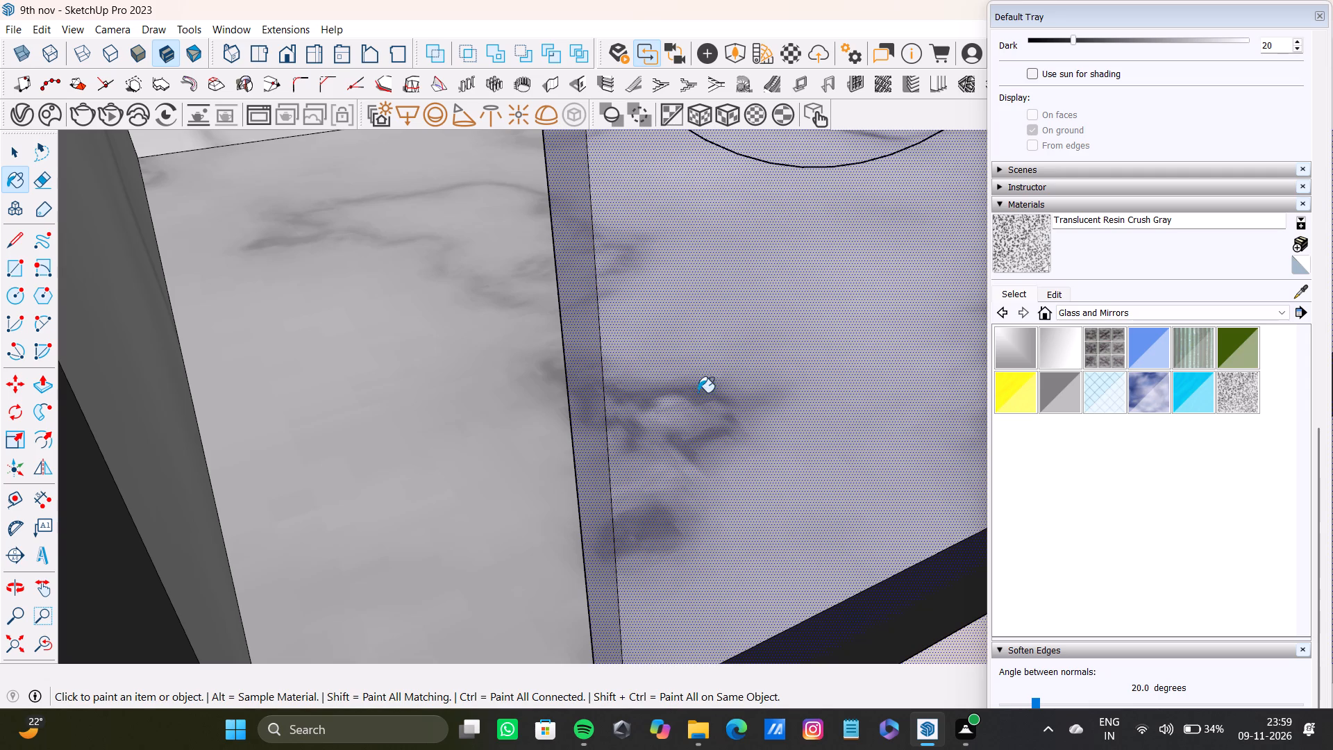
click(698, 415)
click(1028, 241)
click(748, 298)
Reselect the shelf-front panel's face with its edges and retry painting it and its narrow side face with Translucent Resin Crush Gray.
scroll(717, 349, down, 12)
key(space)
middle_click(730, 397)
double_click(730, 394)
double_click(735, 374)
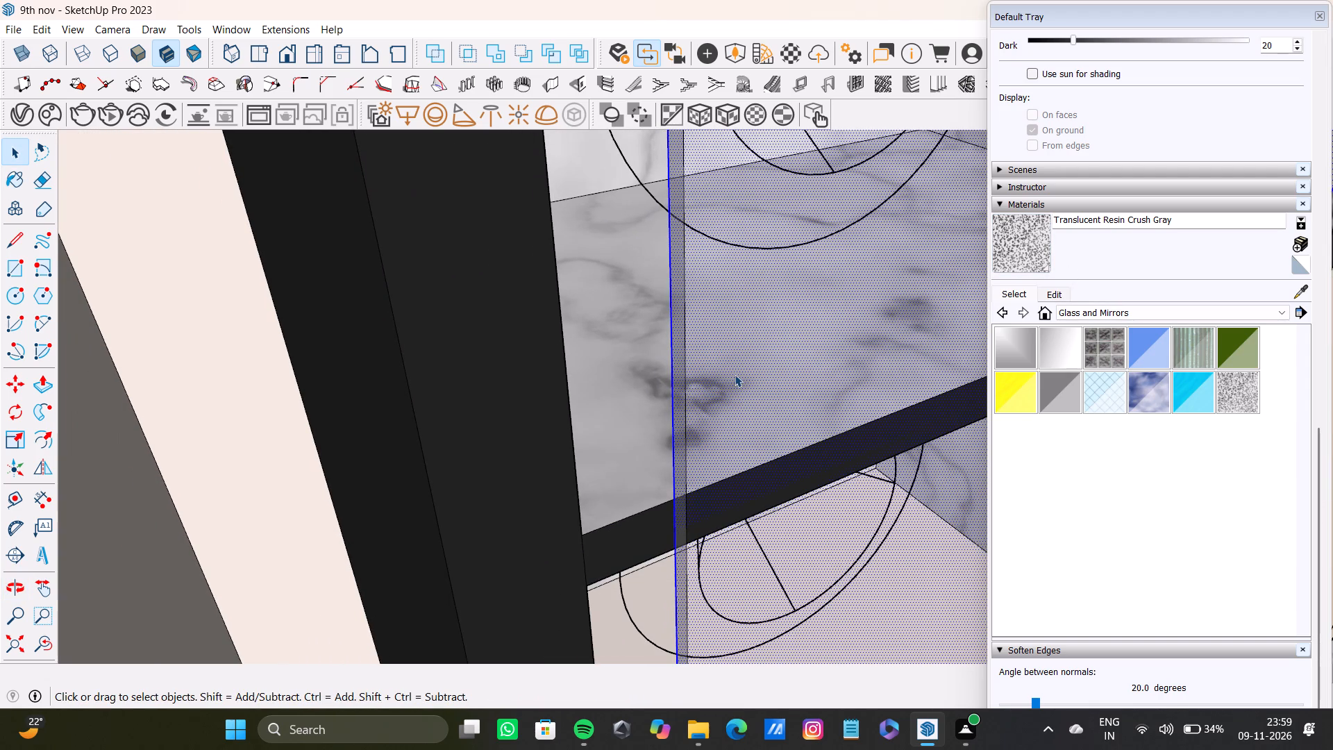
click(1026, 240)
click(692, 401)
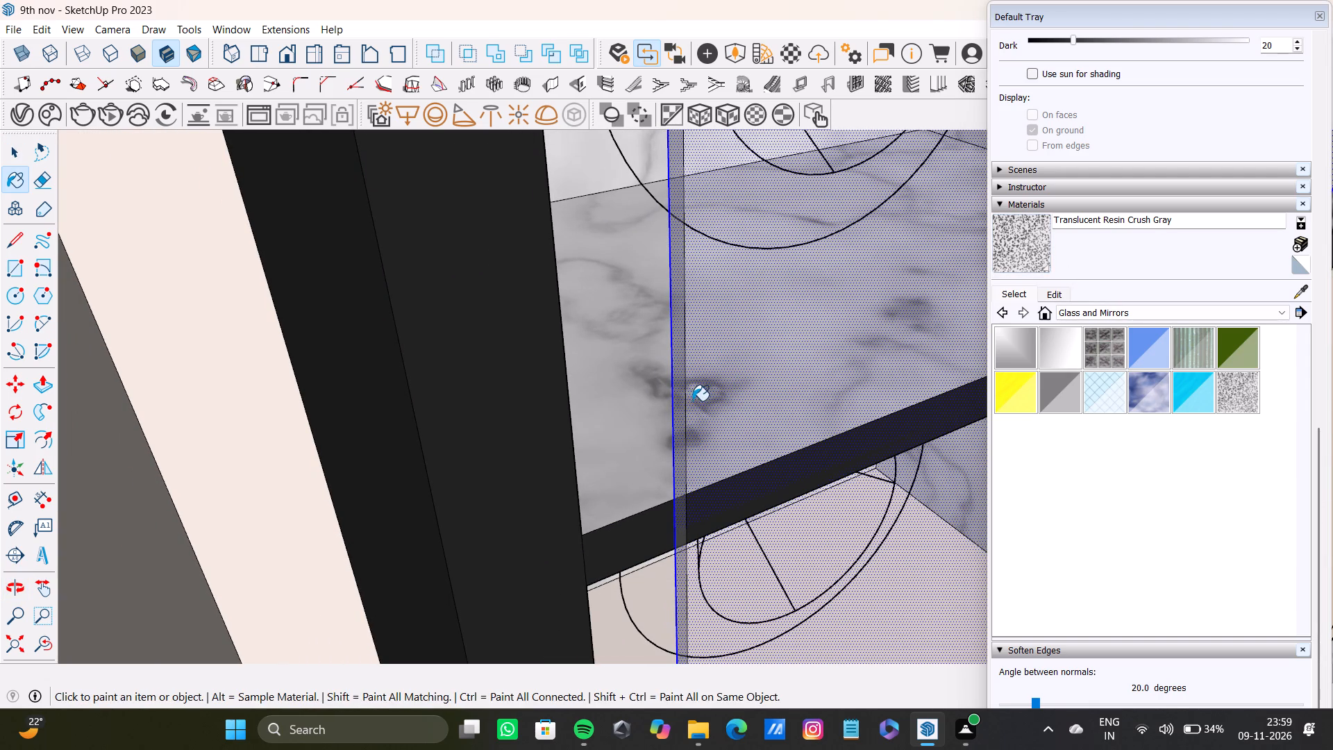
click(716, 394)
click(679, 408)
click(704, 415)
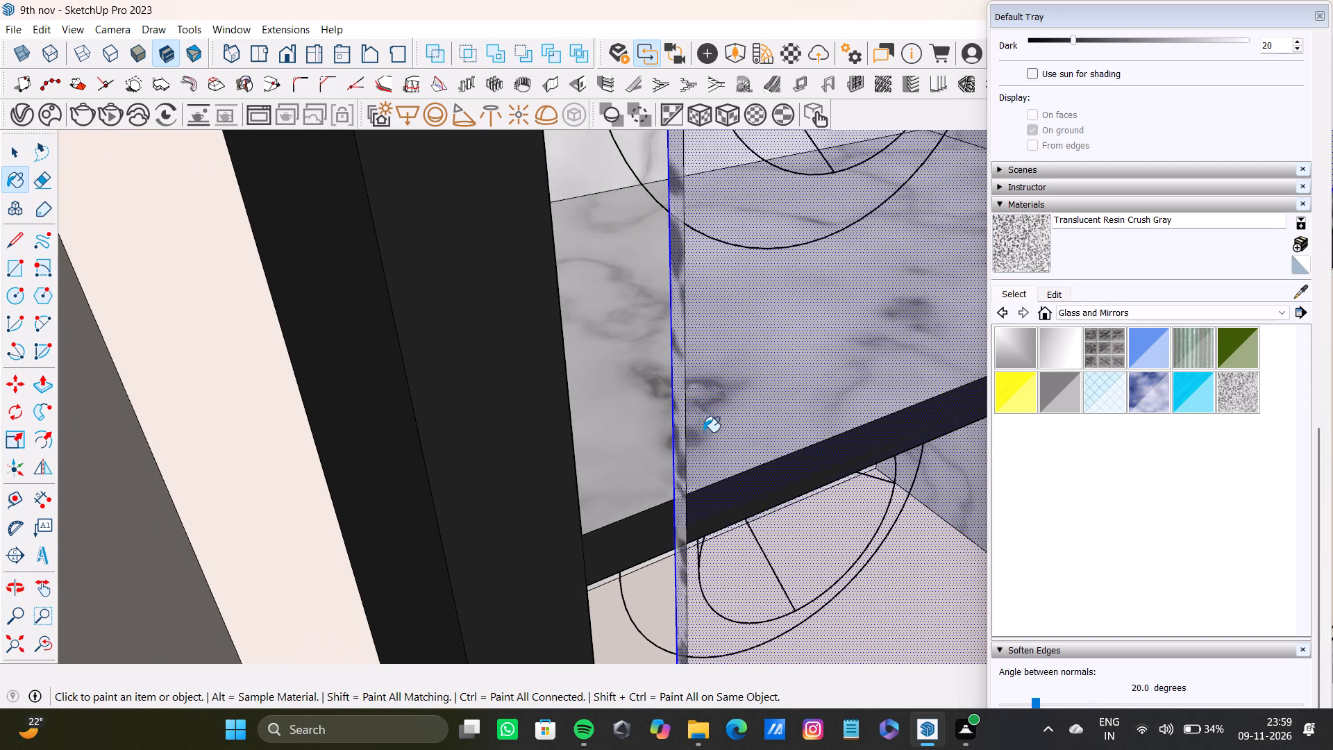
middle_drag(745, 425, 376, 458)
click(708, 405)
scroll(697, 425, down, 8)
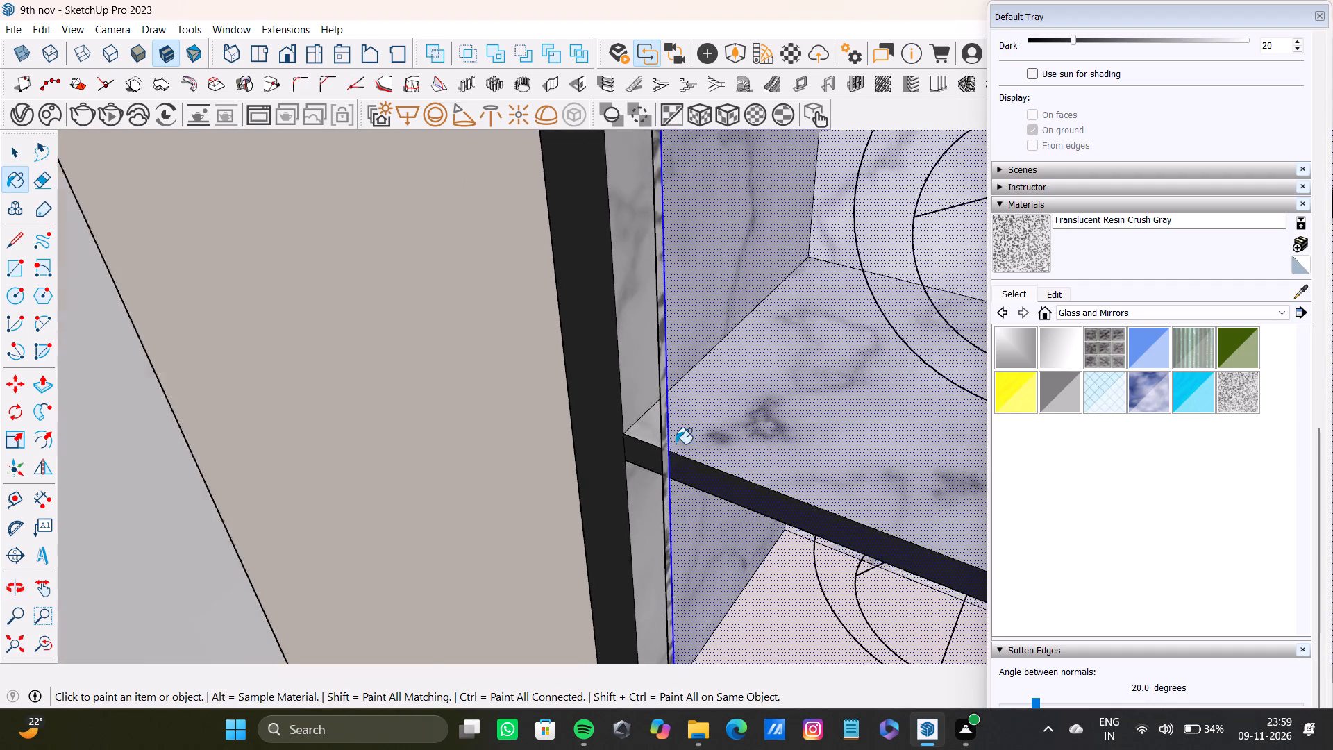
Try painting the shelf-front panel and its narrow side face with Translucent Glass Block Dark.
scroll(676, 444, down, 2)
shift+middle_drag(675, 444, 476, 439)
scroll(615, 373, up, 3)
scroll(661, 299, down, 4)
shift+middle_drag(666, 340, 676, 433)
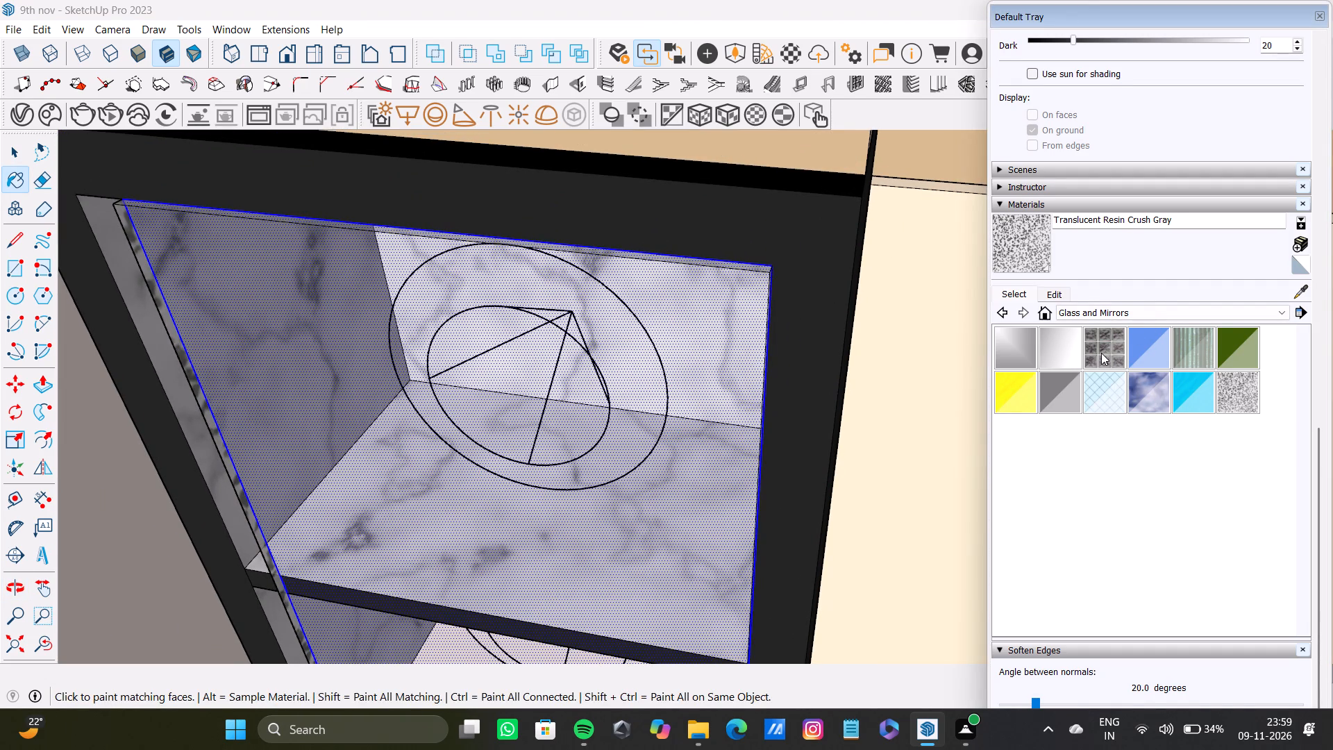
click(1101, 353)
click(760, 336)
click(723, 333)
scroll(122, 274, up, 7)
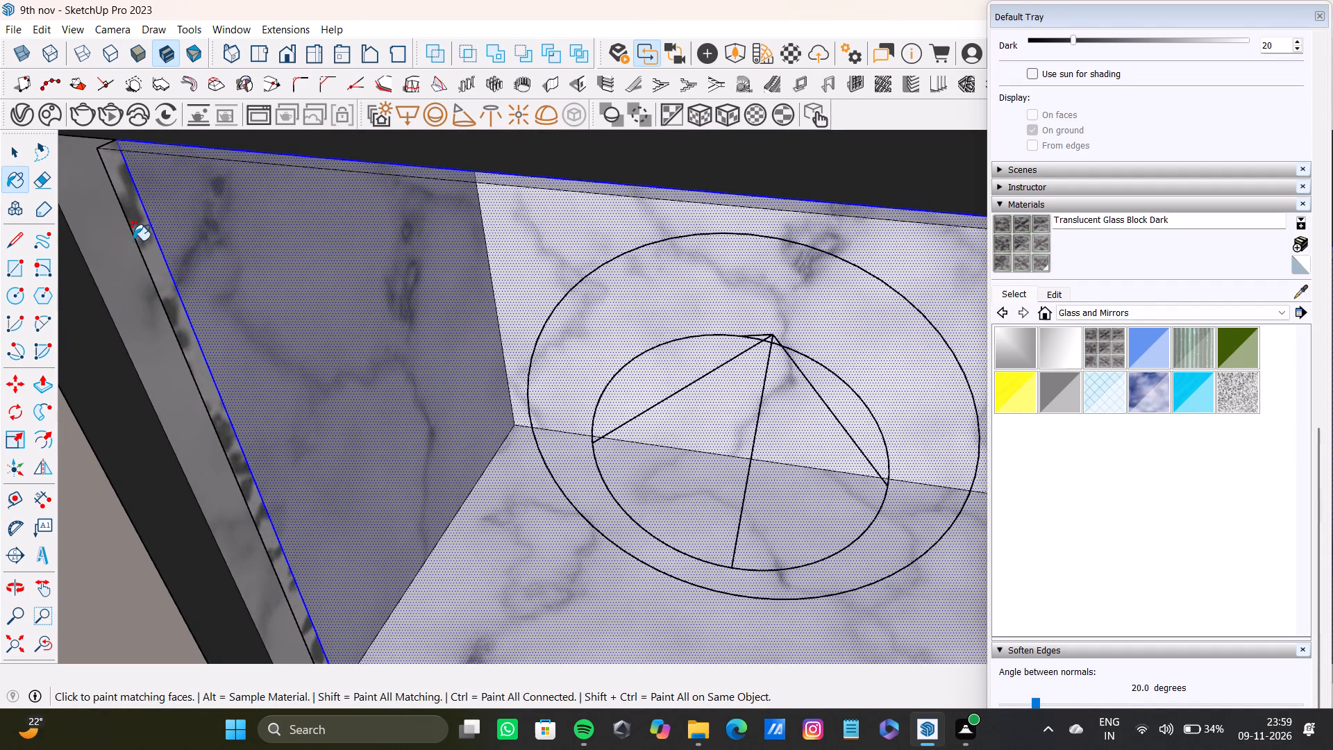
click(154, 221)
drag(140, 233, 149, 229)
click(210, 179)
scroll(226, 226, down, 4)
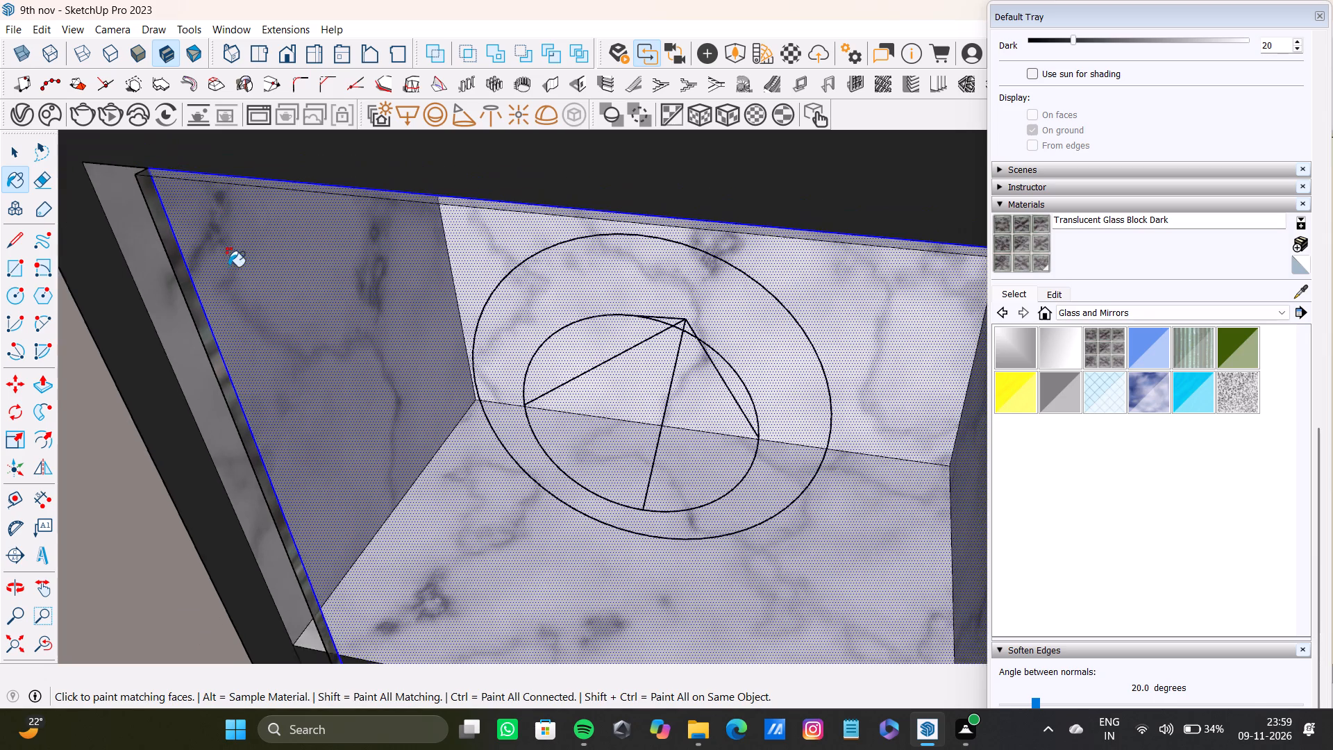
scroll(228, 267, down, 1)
Select the panel across the open shelves' front together with its thin side face and edges, and delete it.
middle_drag(228, 290, 291, 226)
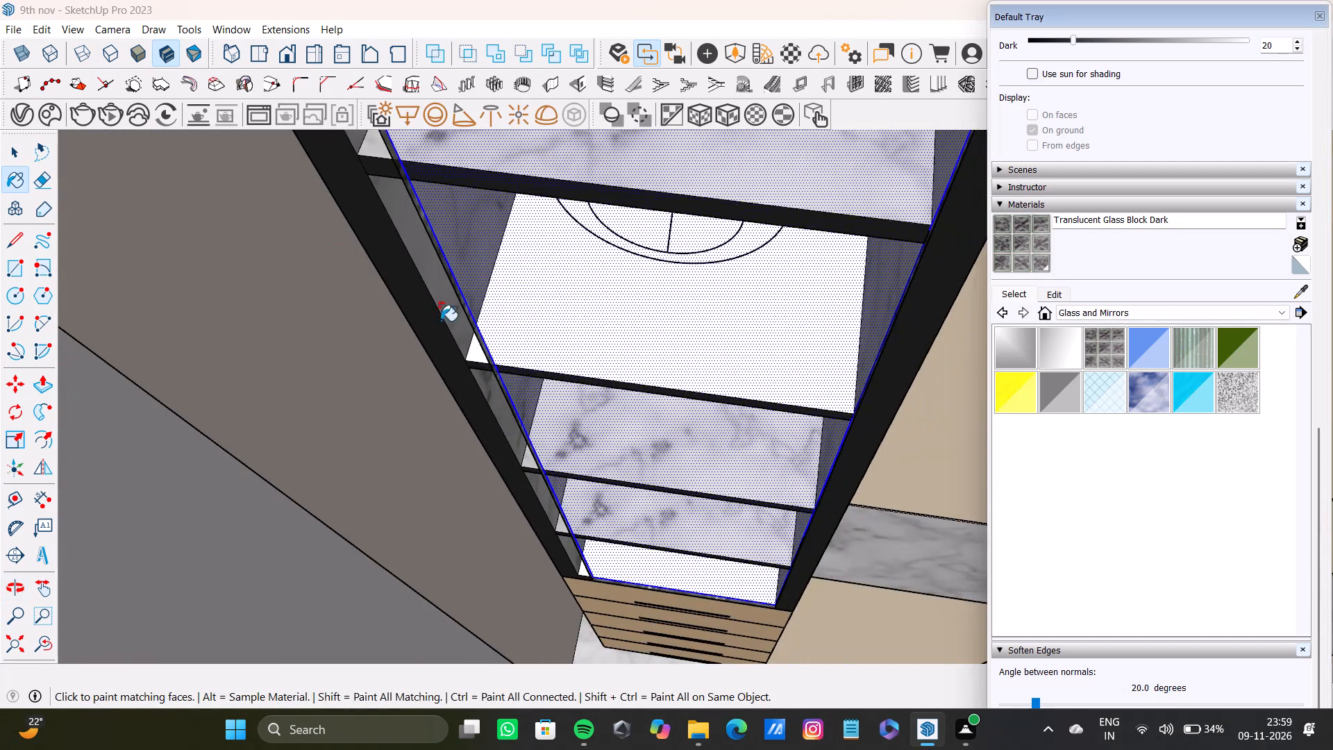
scroll(482, 385, up, 3)
shift+middle_drag(627, 459, 568, 365)
shift+scroll(568, 365, up, 4)
key(space)
click(569, 373)
double_click(569, 373)
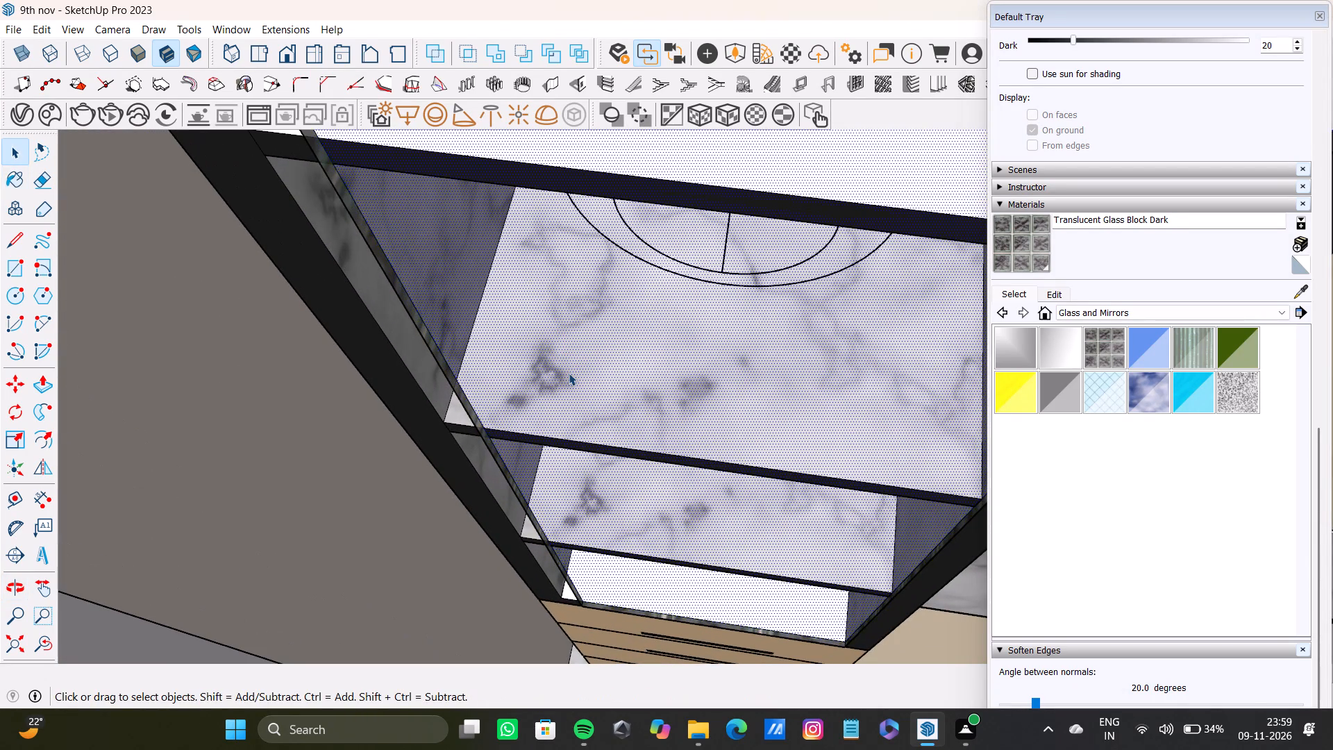
shift+scroll(412, 319, up, 8)
shift+double_click(426, 324)
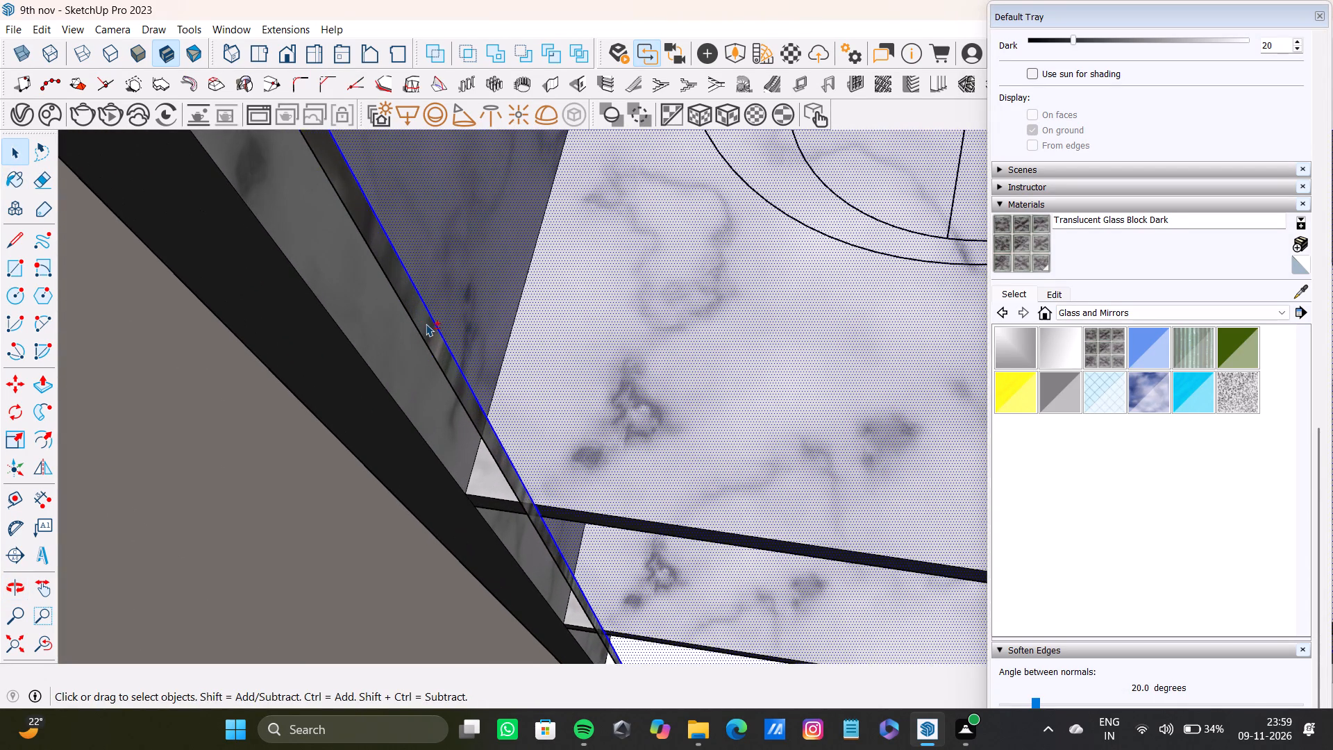
key(shift+Delete)
Delete the leftover edge along the upper bar of the open shelves' black frame.
scroll(488, 356, down, 2)
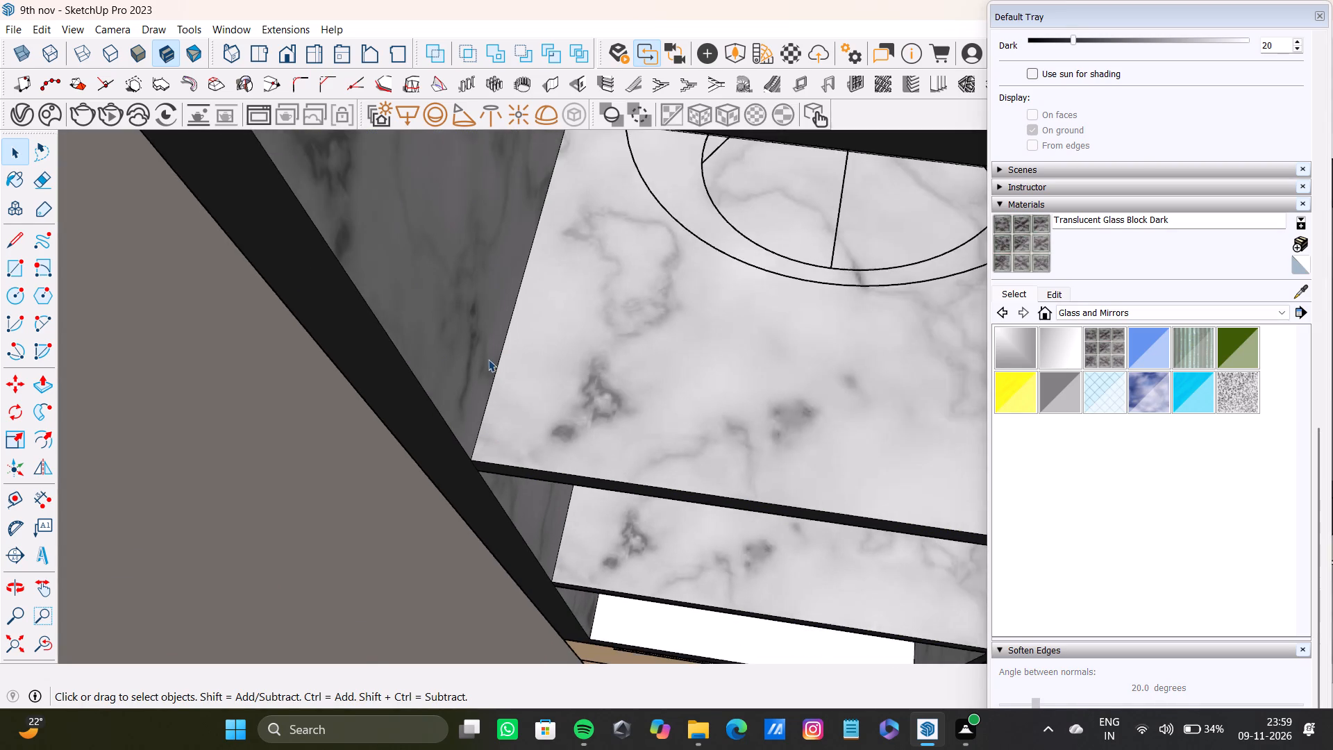
scroll(488, 359, down, 15)
shift+middle_drag(537, 393, 595, 505)
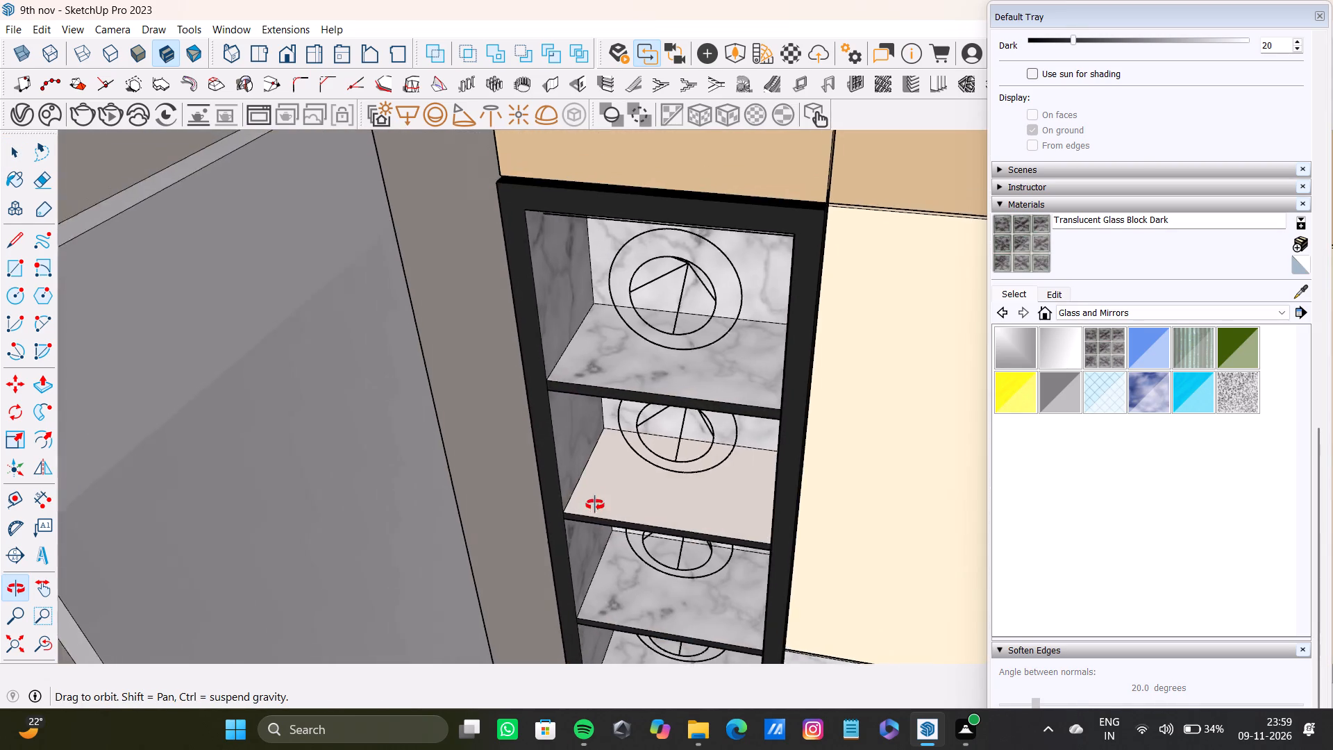
shift+middle_drag(595, 505, 542, 294)
scroll(589, 342, up, 6)
scroll(610, 213, up, 5)
middle_drag(653, 285, 653, 197)
scroll(651, 217, up, 6)
click(677, 235)
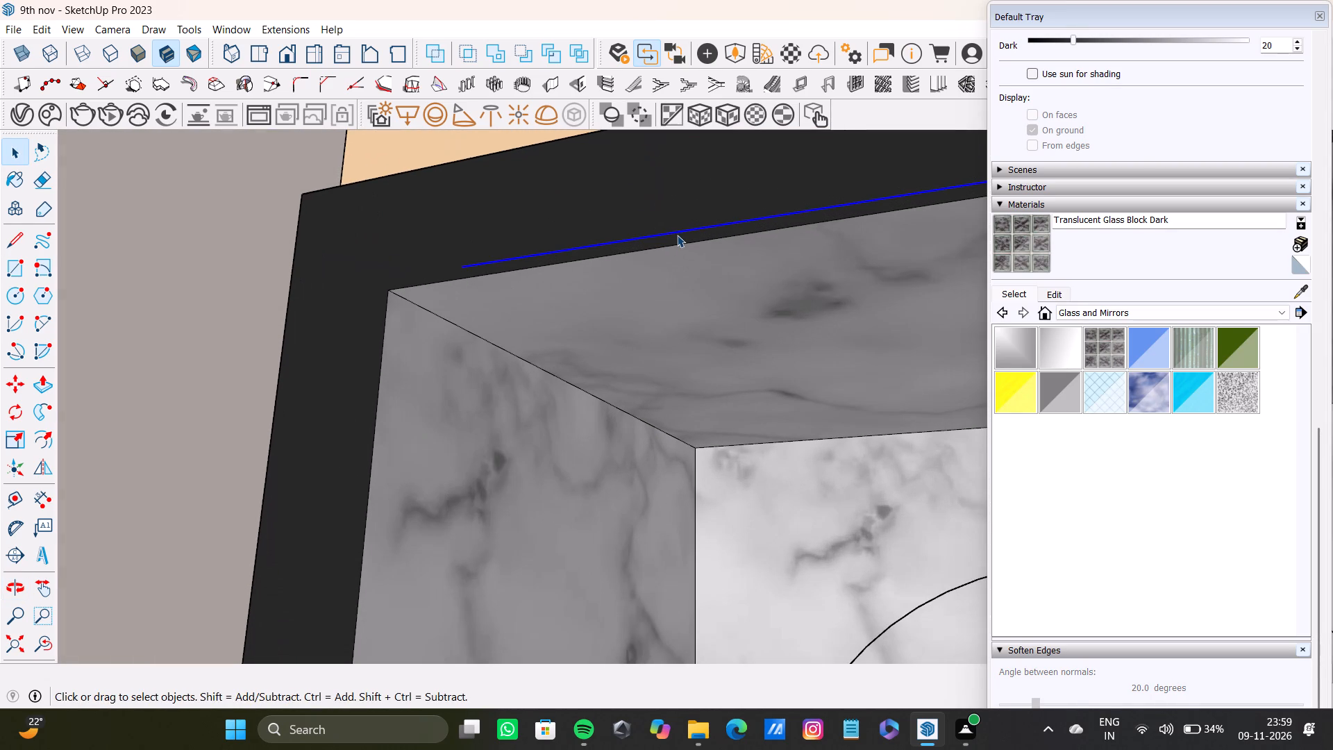
key(Delete)
Examine the open shelves' black frame and its upper corners from several angles for leftover geometry.
scroll(677, 235, down, 11)
shift+middle_drag(621, 299, 382, 291)
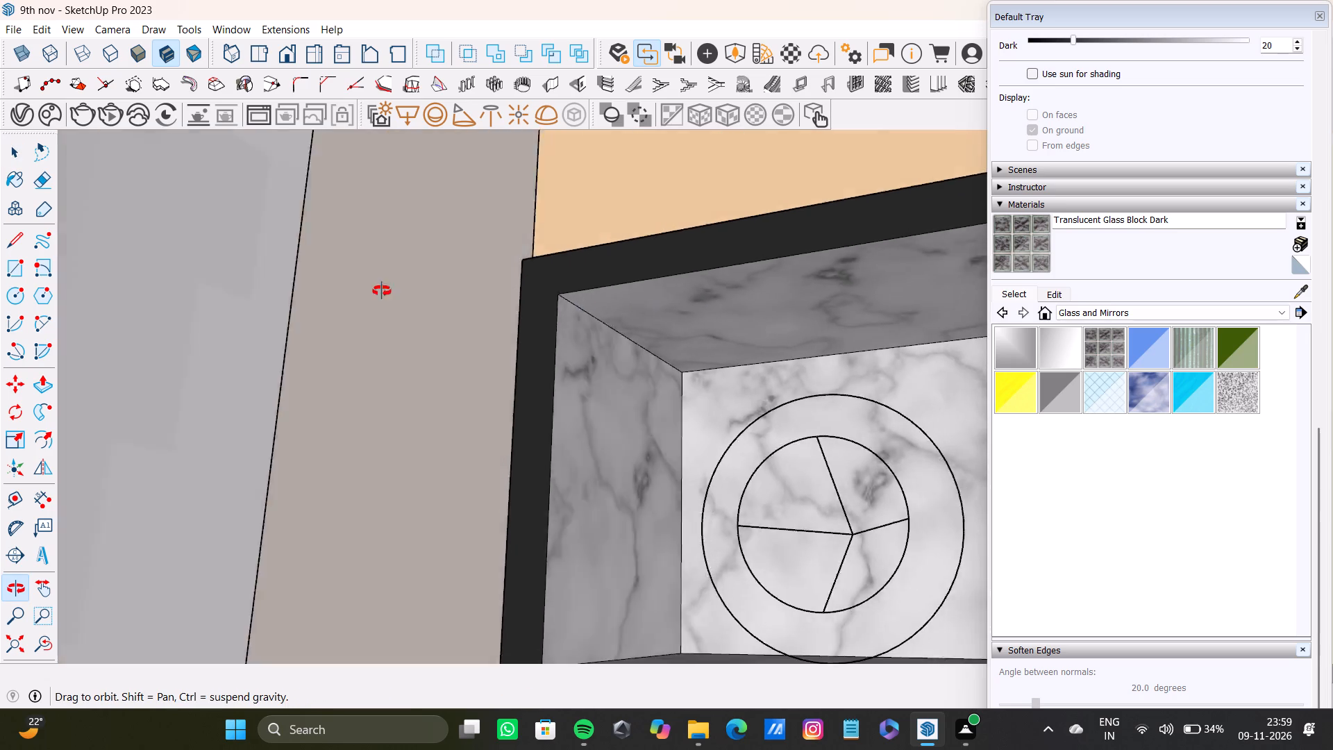
shift+middle_drag(382, 291, 779, 518)
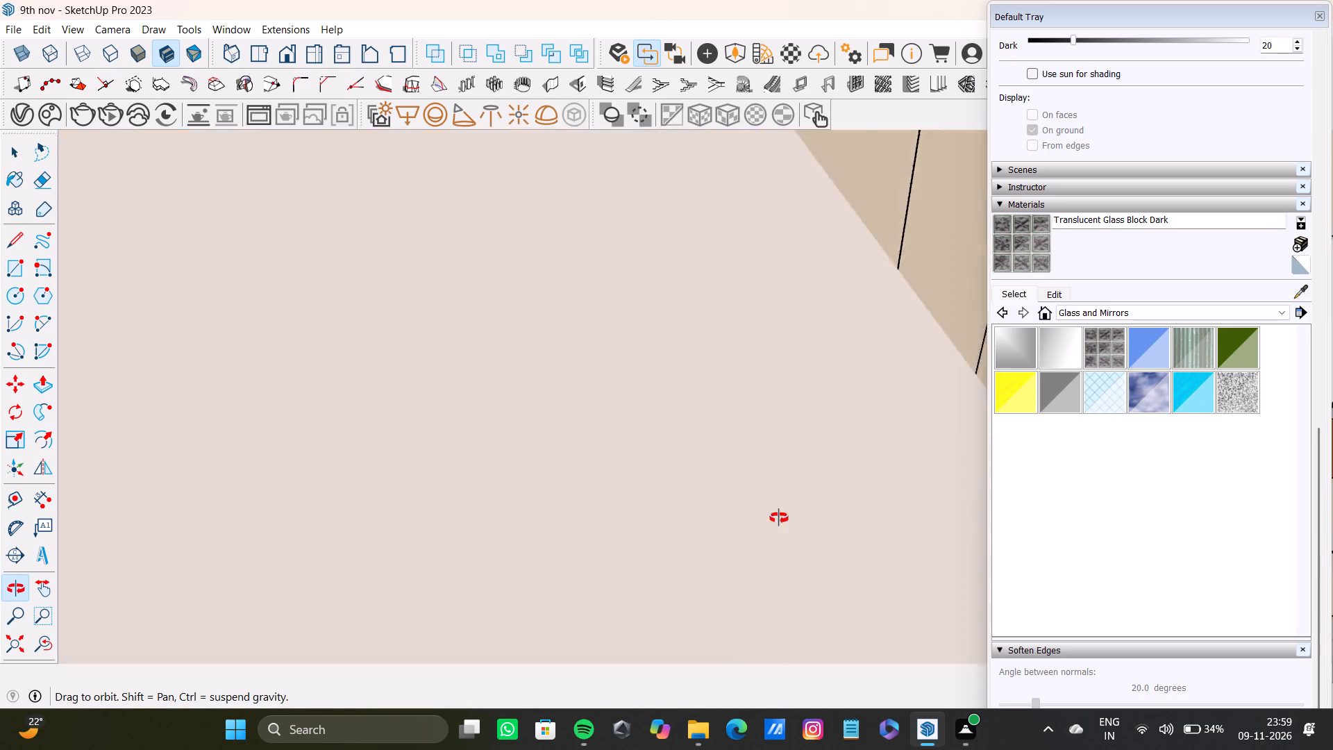
shift+middle_drag(779, 518, 978, 694)
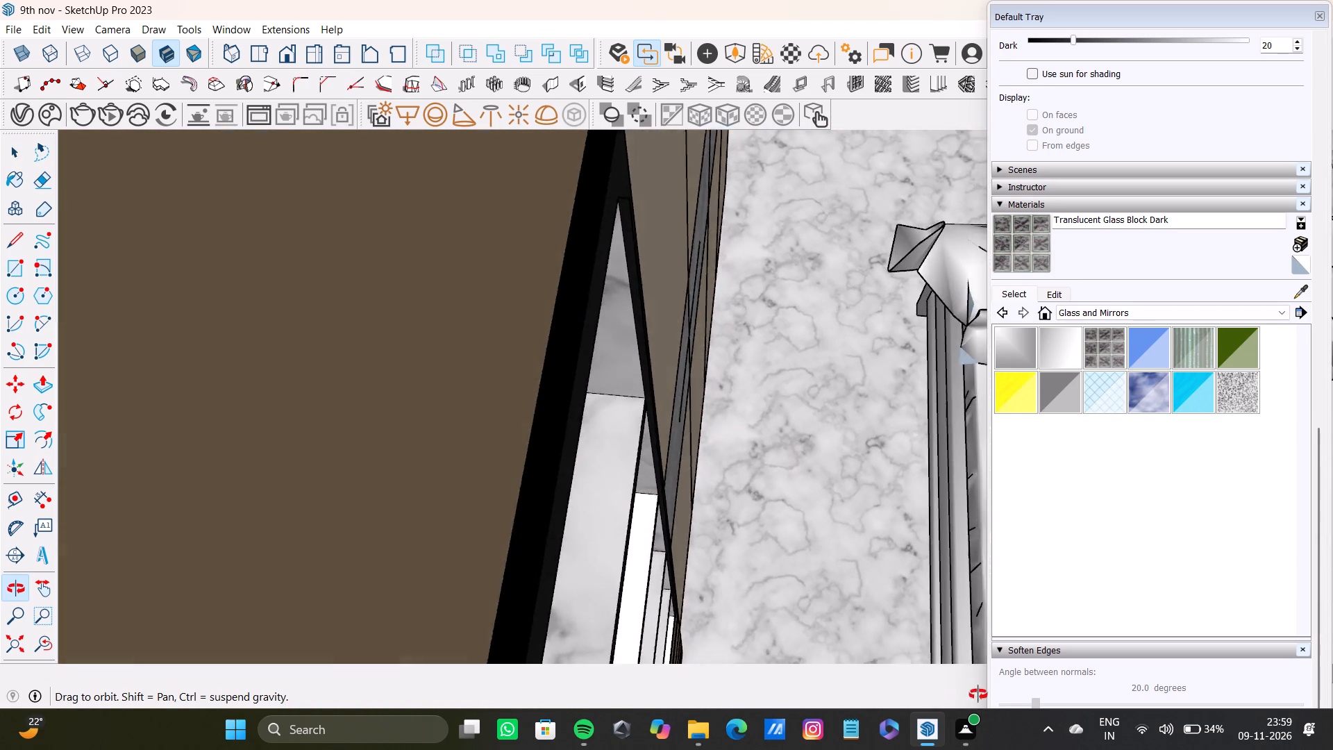
shift+middle_drag(978, 694, 1042, 735)
scroll(593, 389, up, 19)
middle_drag(607, 369, 695, 371)
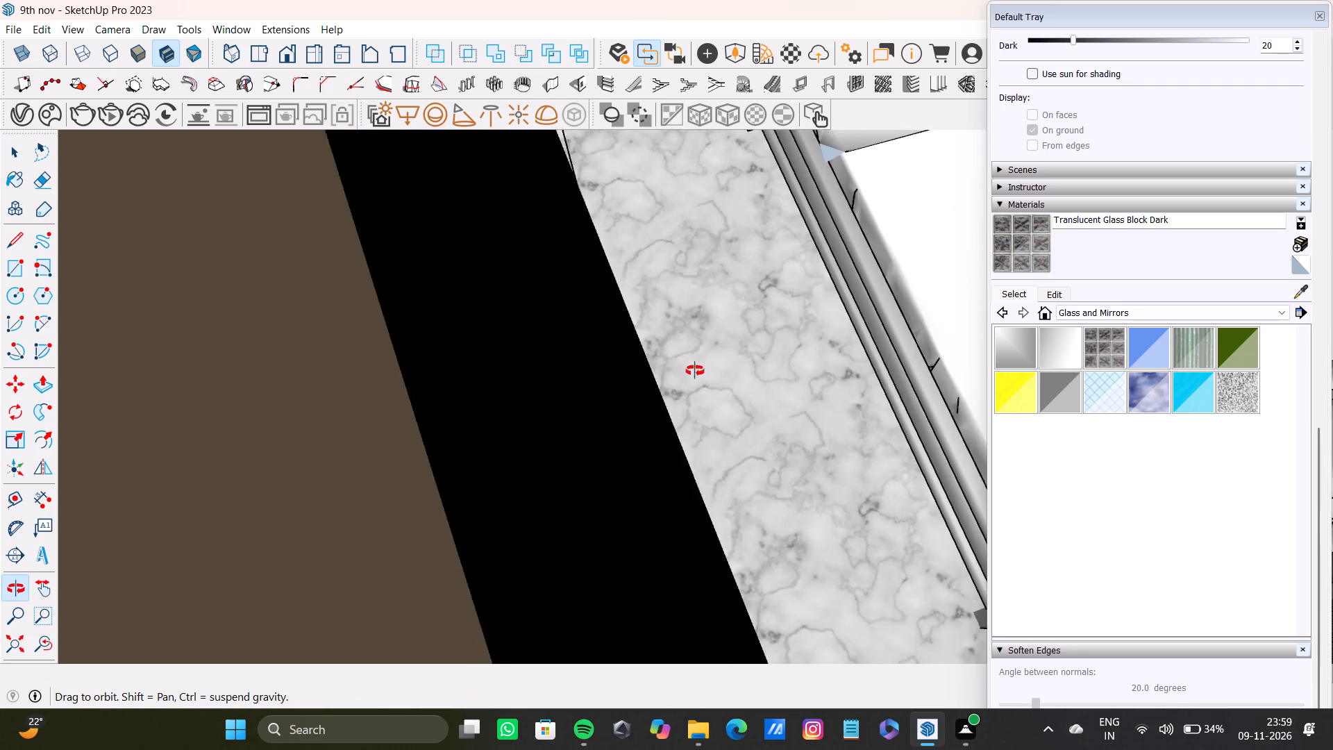
middle_drag(695, 371, 148, 247)
scroll(567, 399, down, 10)
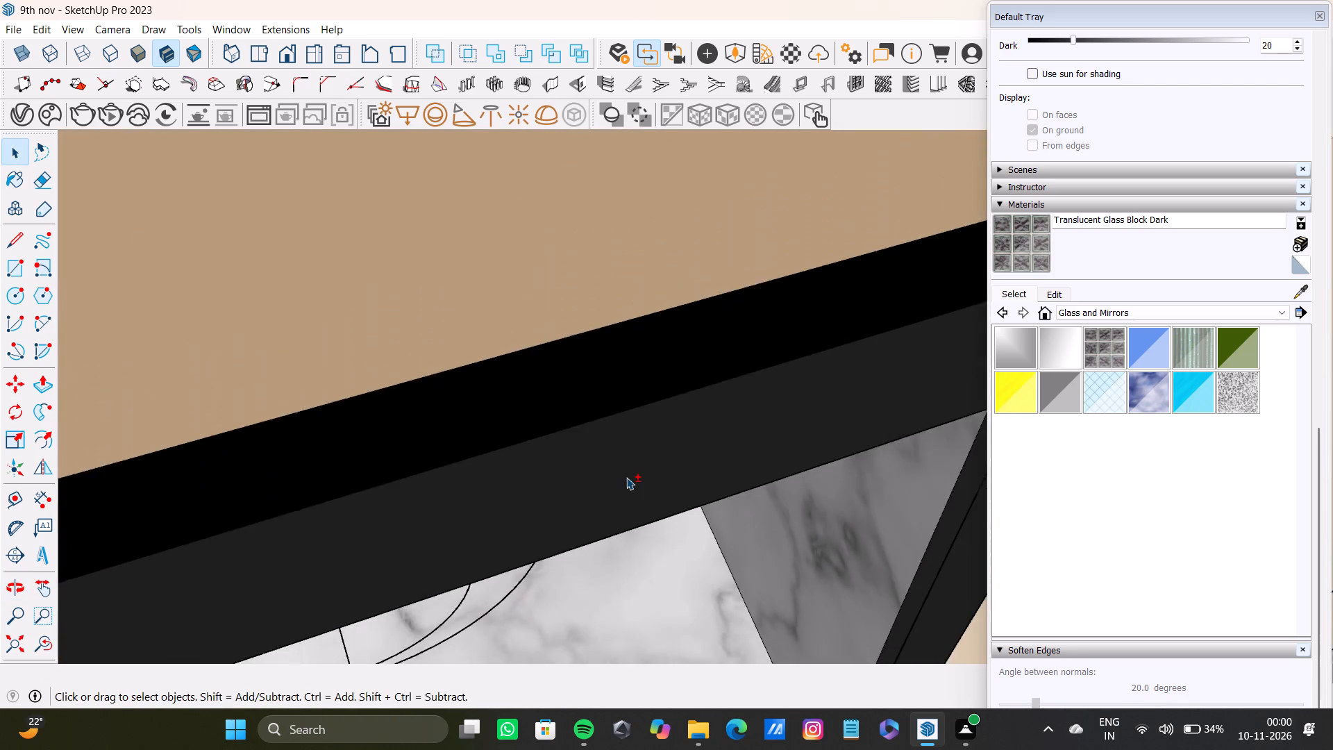
scroll(626, 477, down, 3)
shift+middle_drag(628, 483, 560, 364)
shift+scroll(851, 333, up, 9)
shift+scroll(803, 356, down, 5)
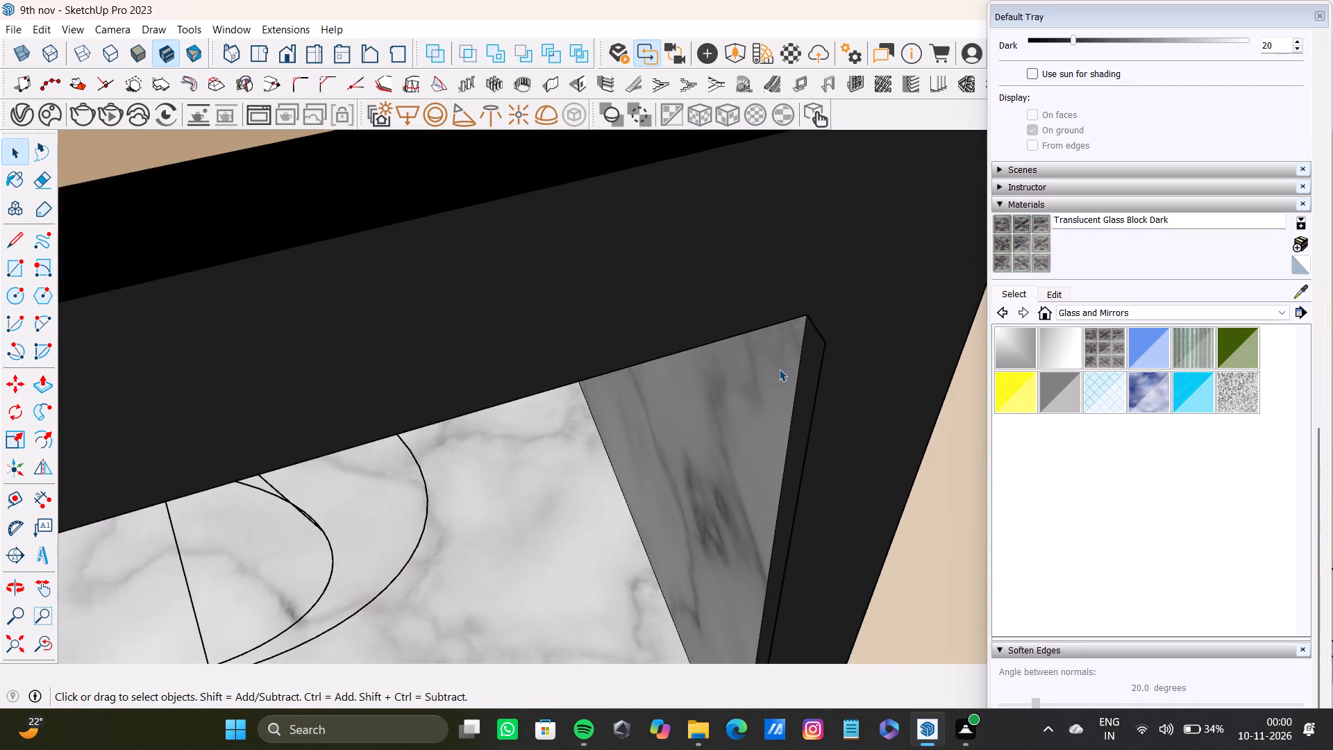
shift+scroll(779, 369, down, 16)
shift+middle_drag(721, 417, 478, 319)
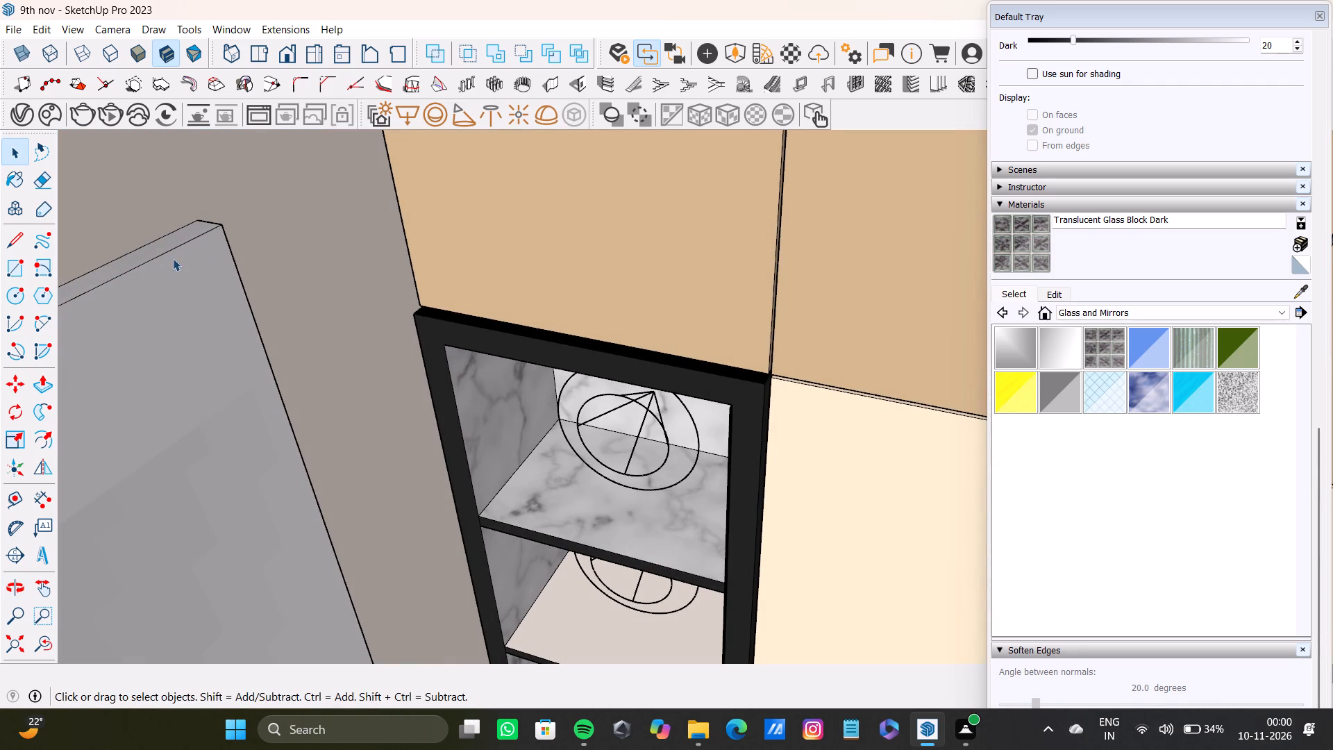
Draw a rectangle across the open shelves' front, from the frame's upper inner corner to the diagonally opposite lower one above the drawers.
click(14, 266)
scroll(491, 419, up, 7)
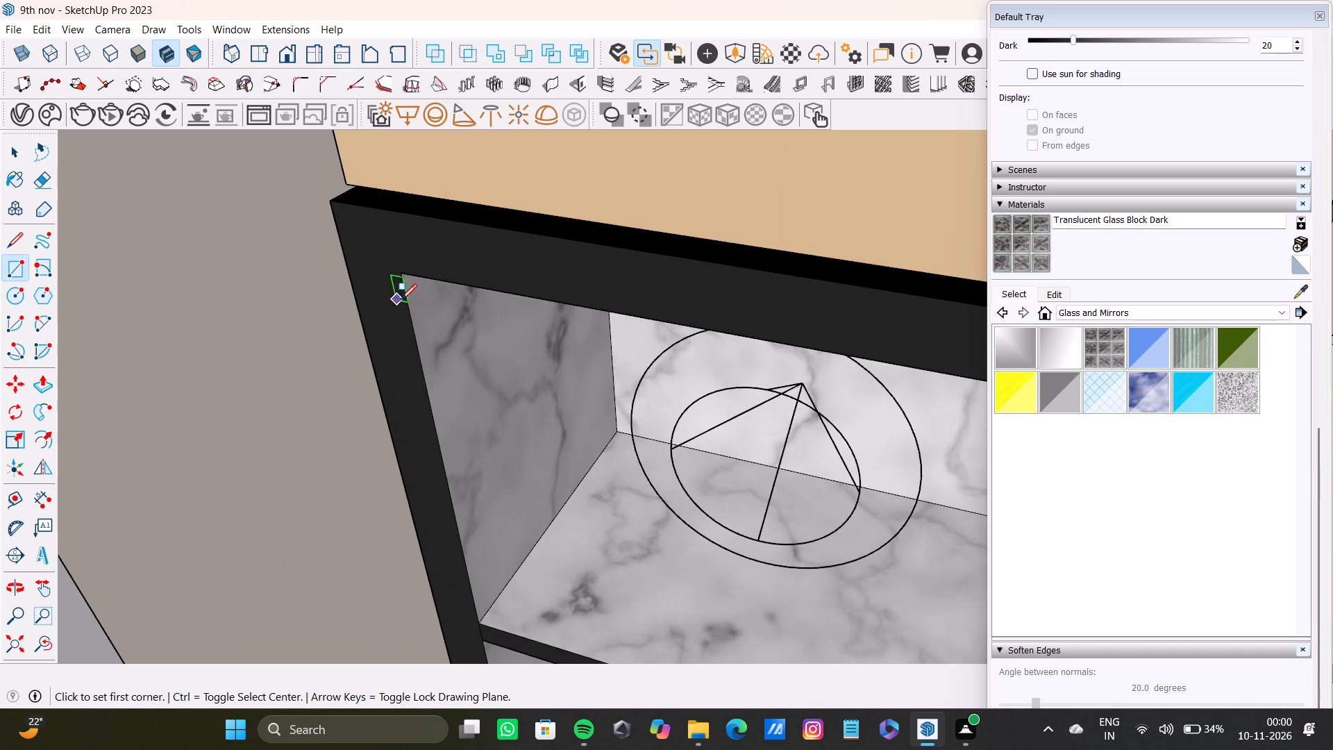
click(403, 274)
scroll(595, 468, down, 6)
shift+middle_drag(755, 577, 518, 202)
scroll(585, 424, down, 2)
shift+middle_drag(578, 506, 531, 198)
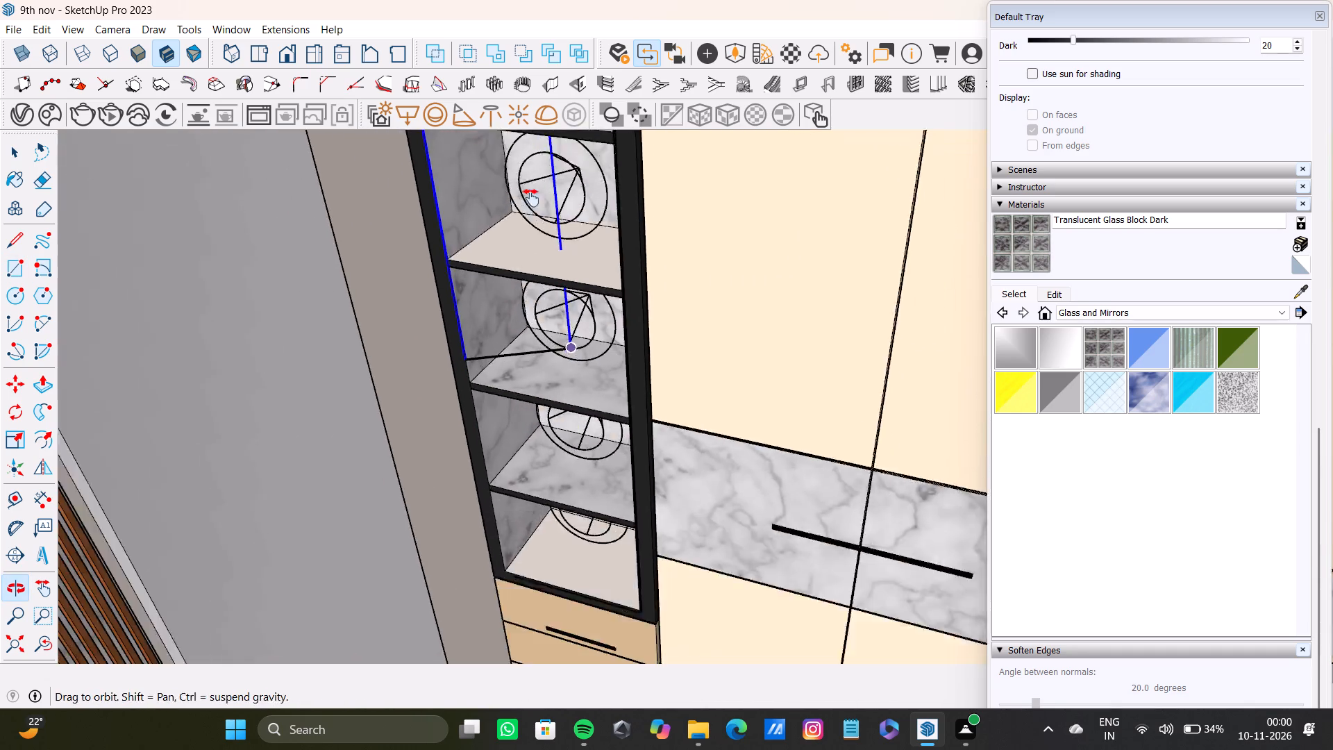
shift+middle_drag(531, 198, 532, 201)
scroll(628, 513, up, 8)
click(611, 475)
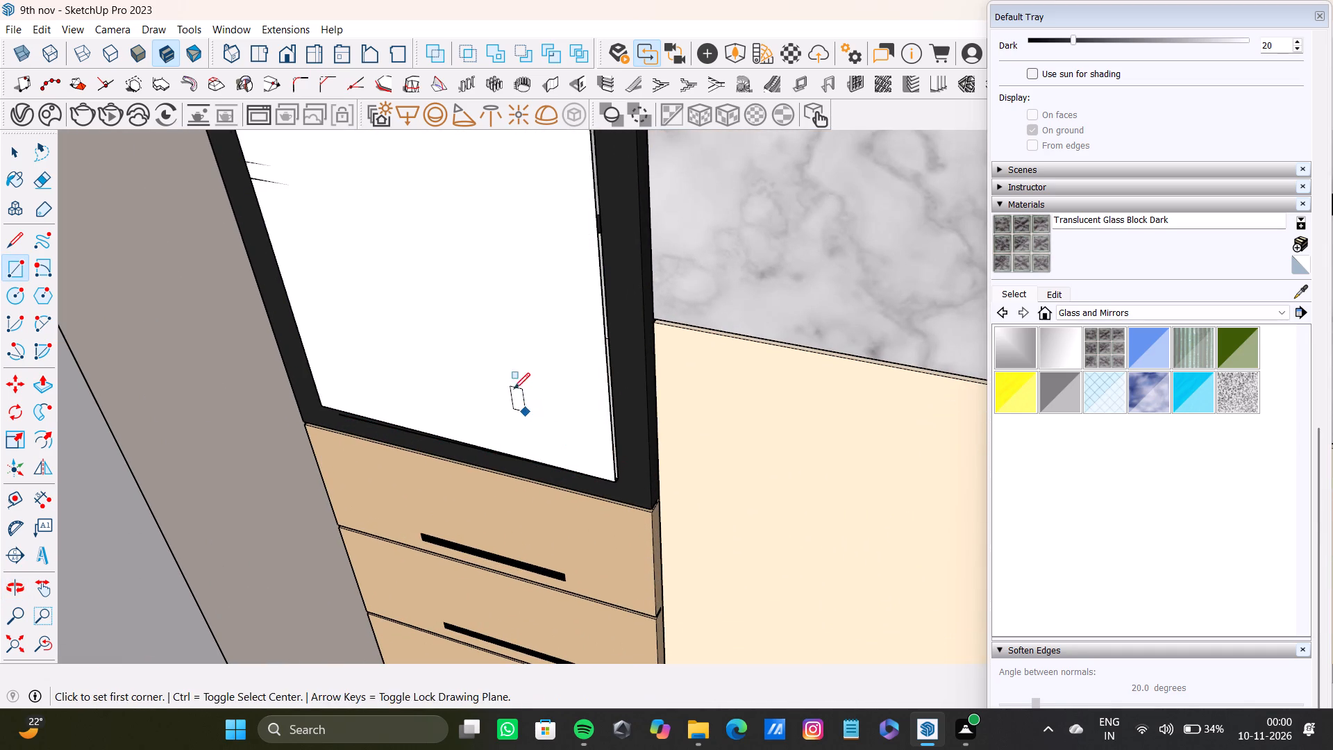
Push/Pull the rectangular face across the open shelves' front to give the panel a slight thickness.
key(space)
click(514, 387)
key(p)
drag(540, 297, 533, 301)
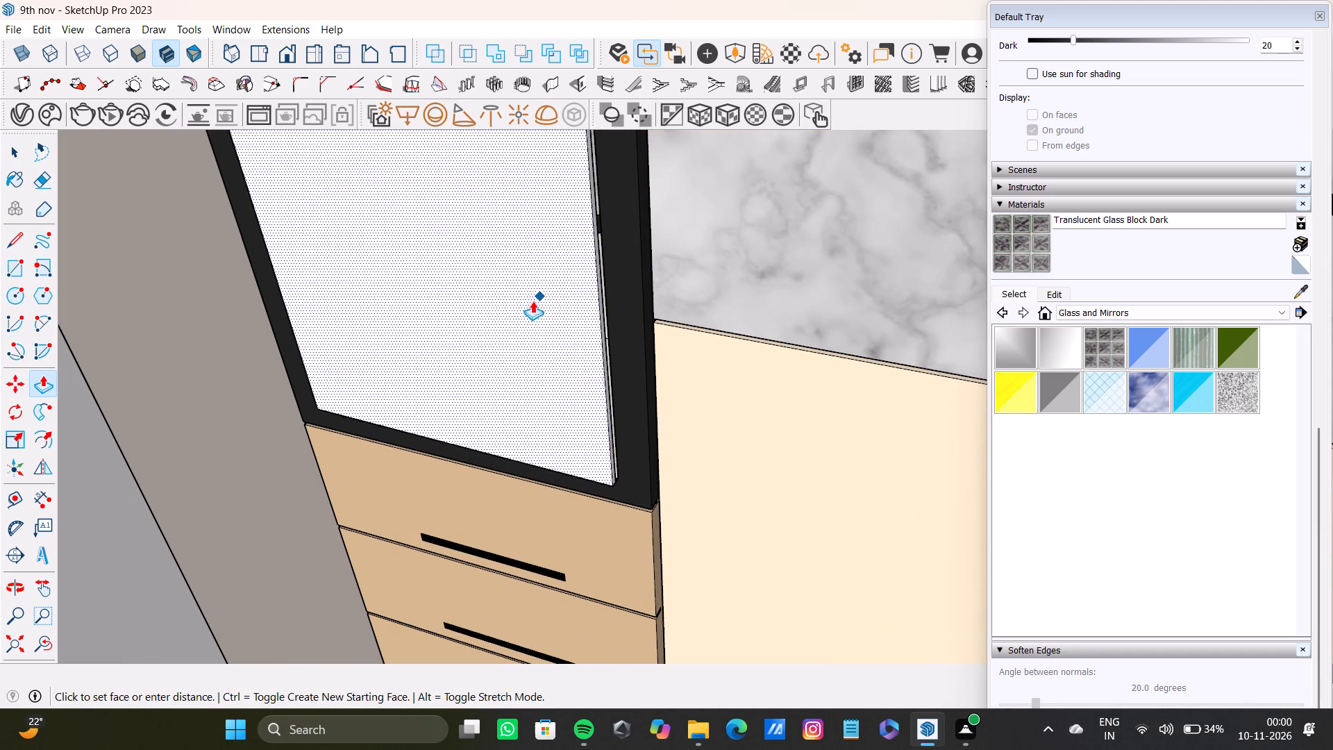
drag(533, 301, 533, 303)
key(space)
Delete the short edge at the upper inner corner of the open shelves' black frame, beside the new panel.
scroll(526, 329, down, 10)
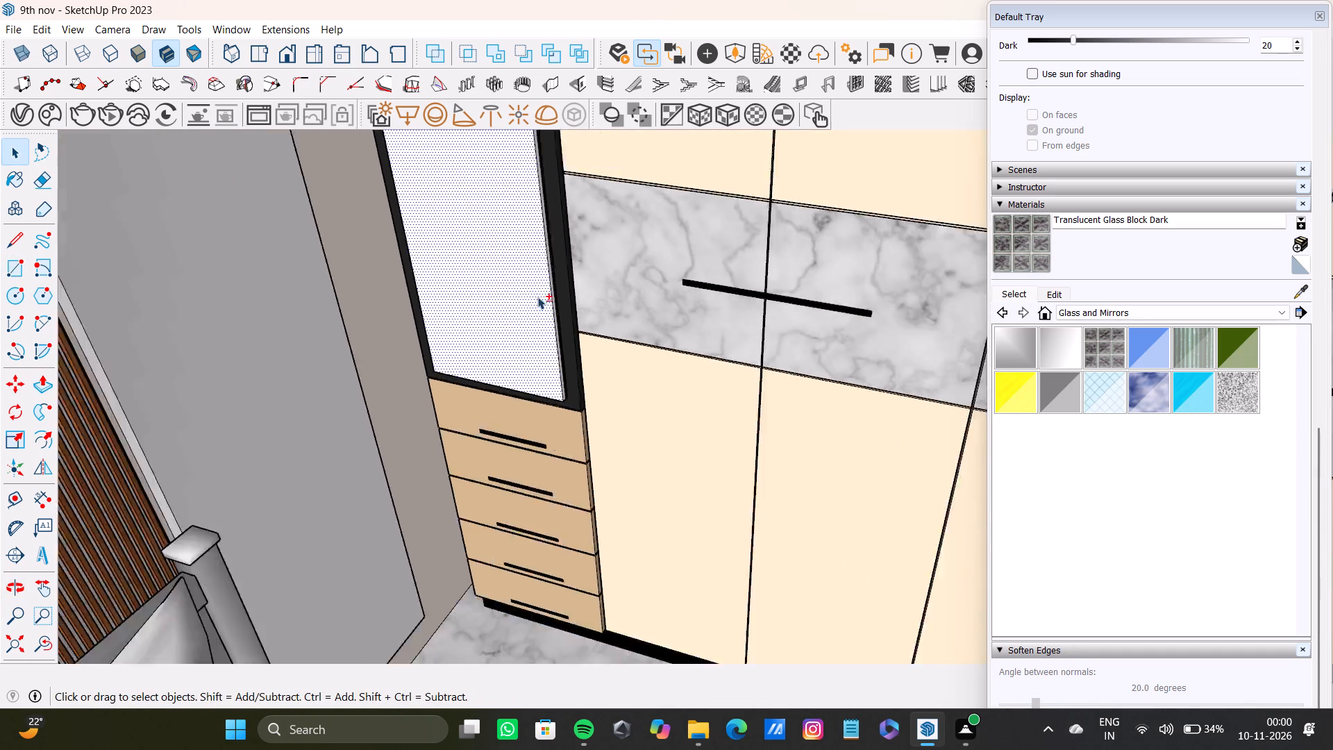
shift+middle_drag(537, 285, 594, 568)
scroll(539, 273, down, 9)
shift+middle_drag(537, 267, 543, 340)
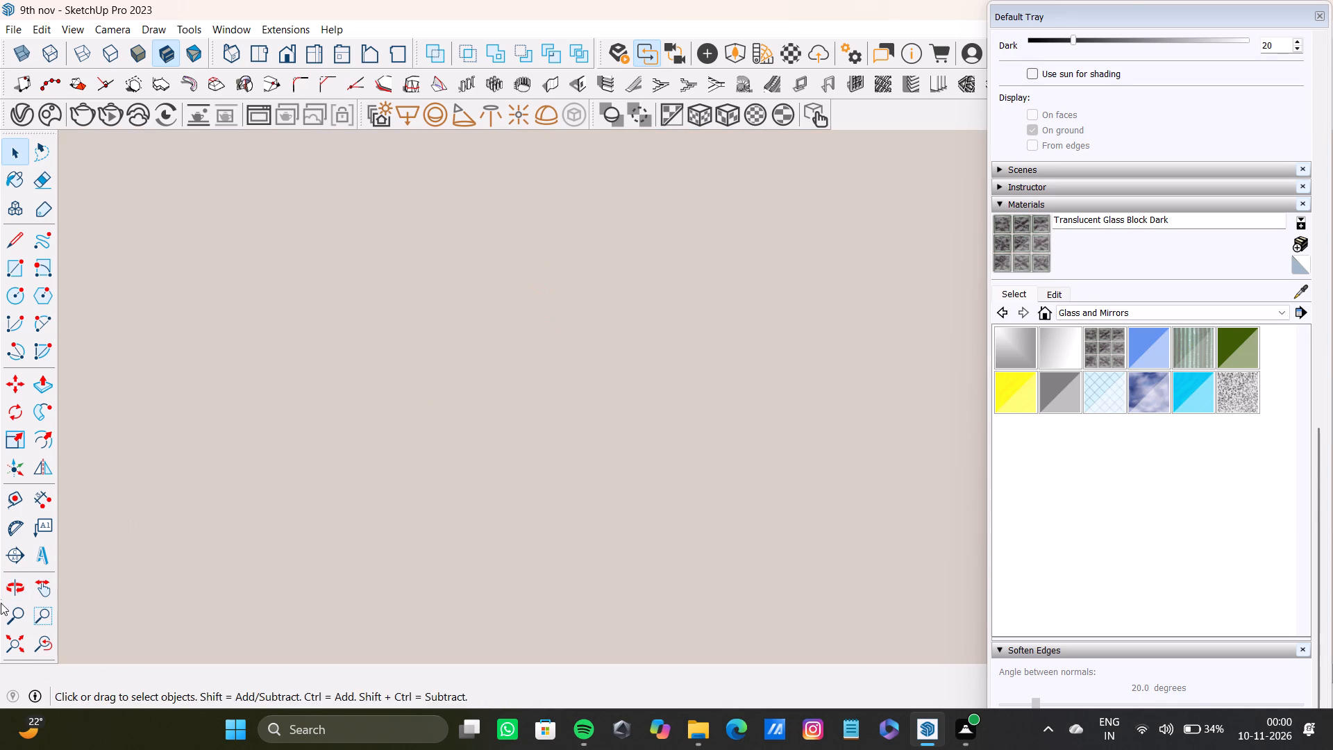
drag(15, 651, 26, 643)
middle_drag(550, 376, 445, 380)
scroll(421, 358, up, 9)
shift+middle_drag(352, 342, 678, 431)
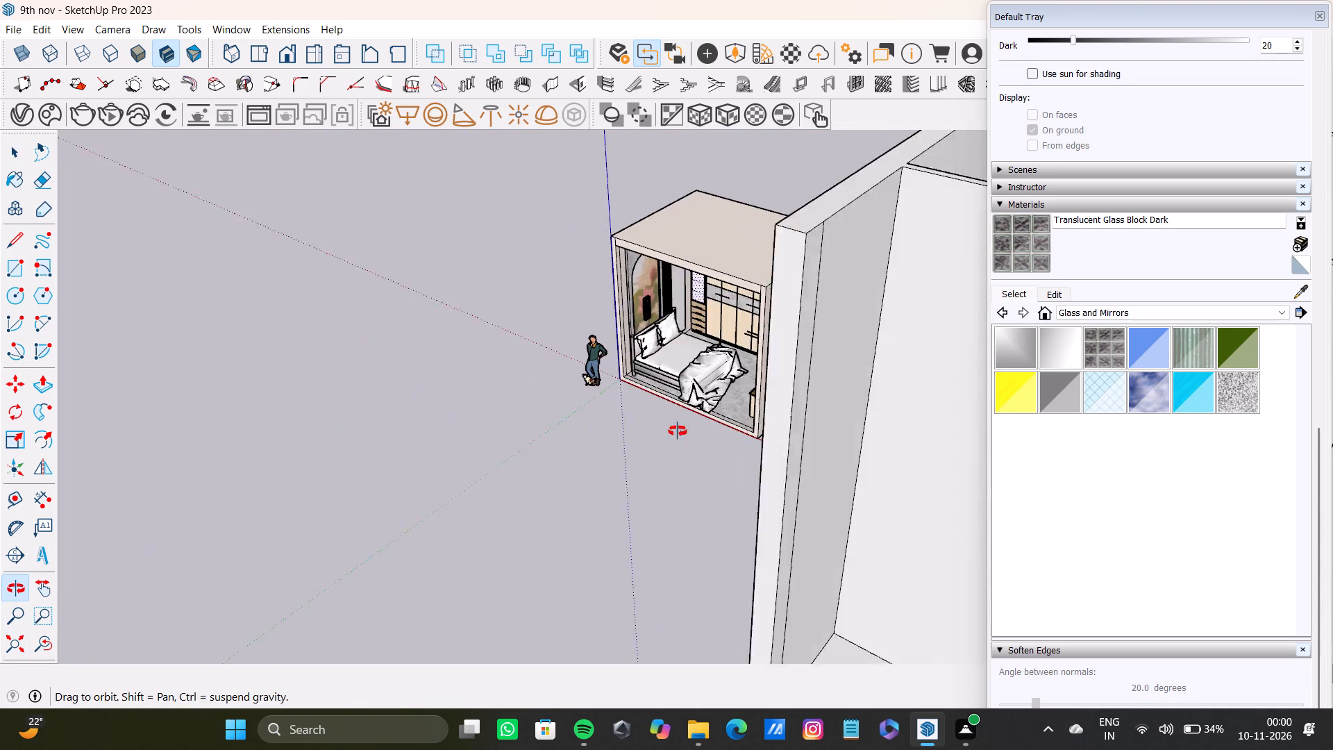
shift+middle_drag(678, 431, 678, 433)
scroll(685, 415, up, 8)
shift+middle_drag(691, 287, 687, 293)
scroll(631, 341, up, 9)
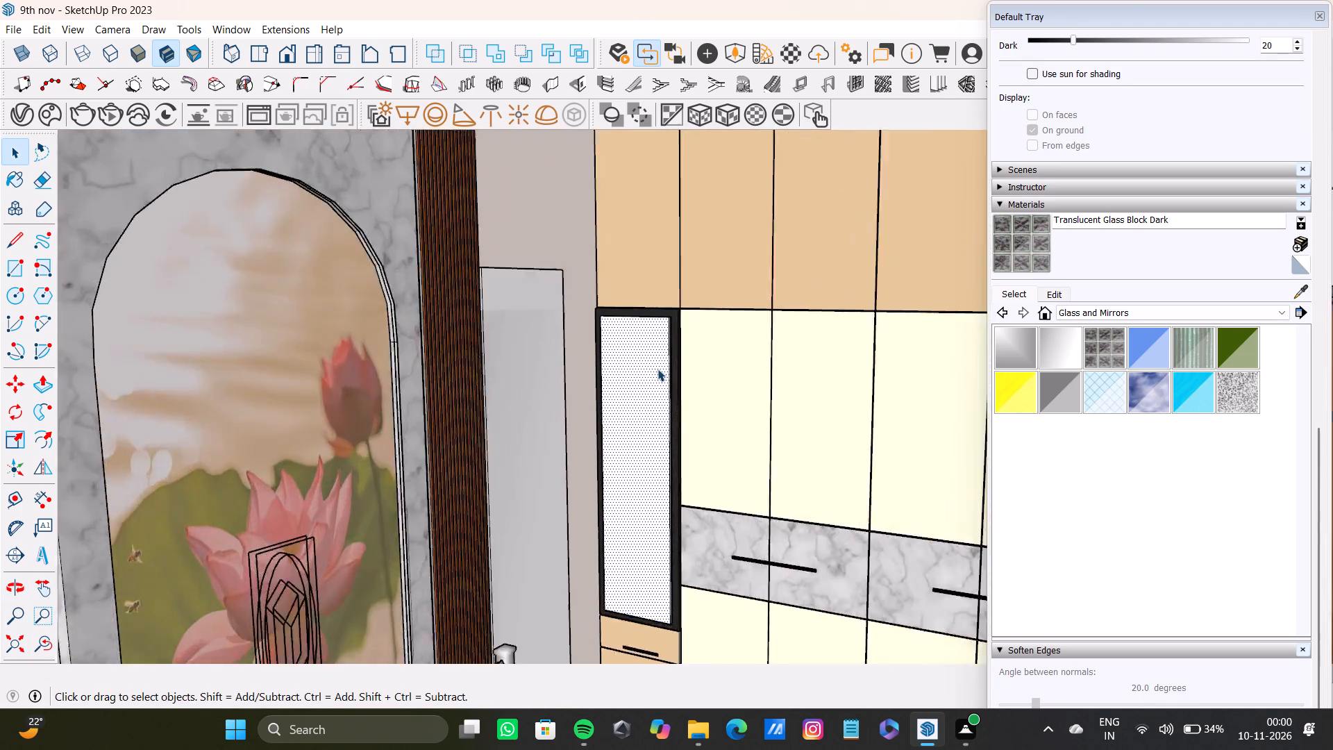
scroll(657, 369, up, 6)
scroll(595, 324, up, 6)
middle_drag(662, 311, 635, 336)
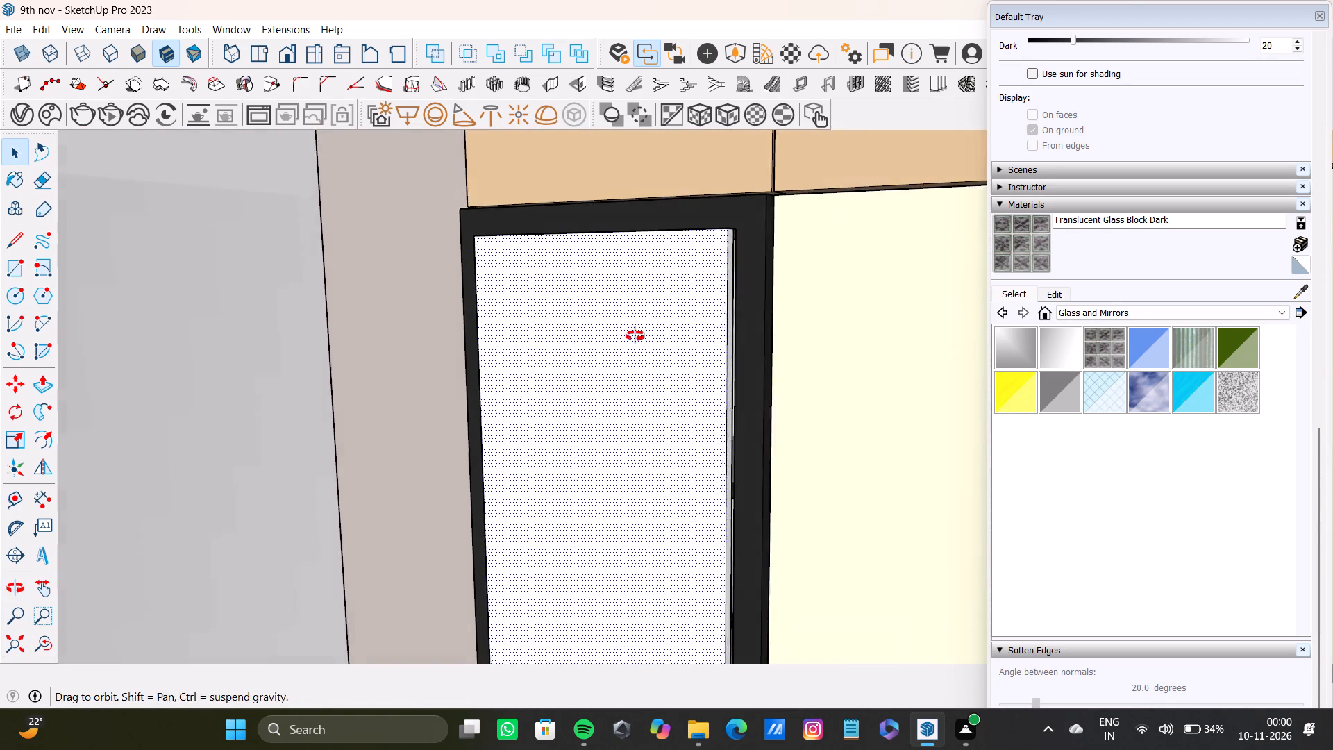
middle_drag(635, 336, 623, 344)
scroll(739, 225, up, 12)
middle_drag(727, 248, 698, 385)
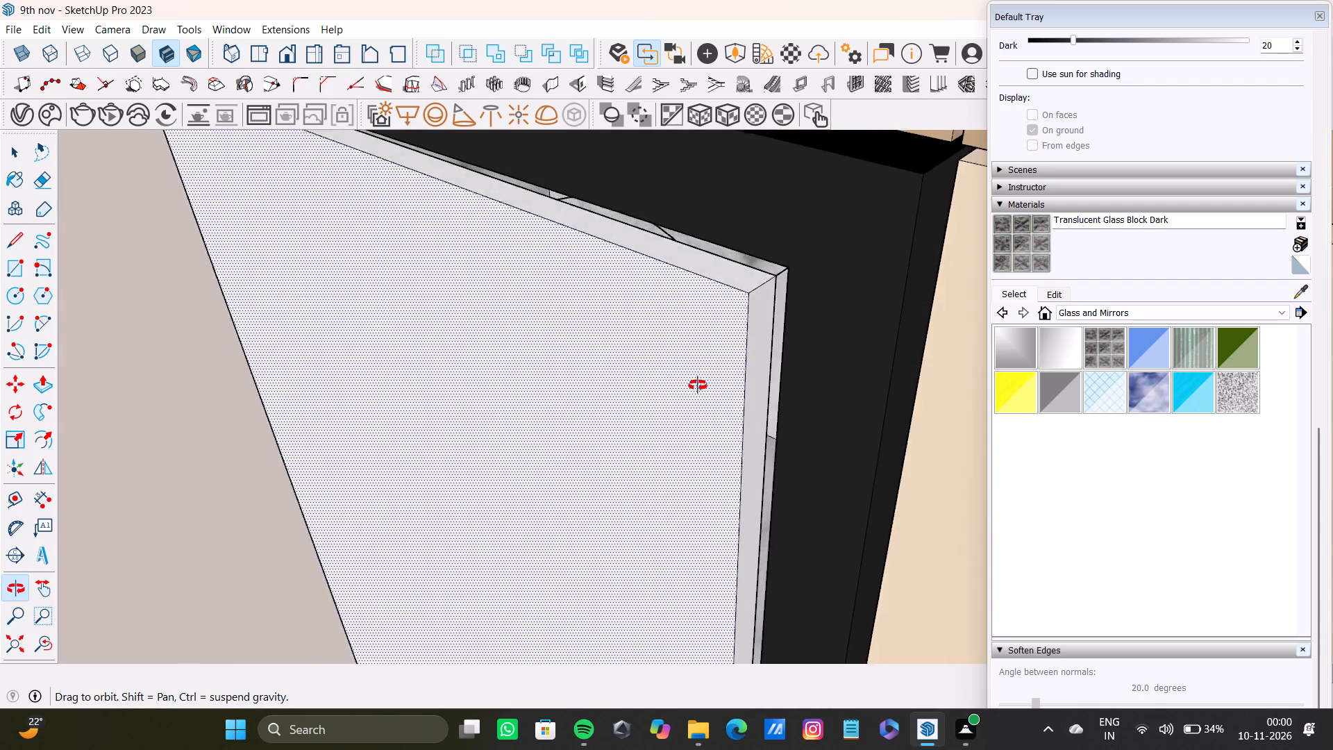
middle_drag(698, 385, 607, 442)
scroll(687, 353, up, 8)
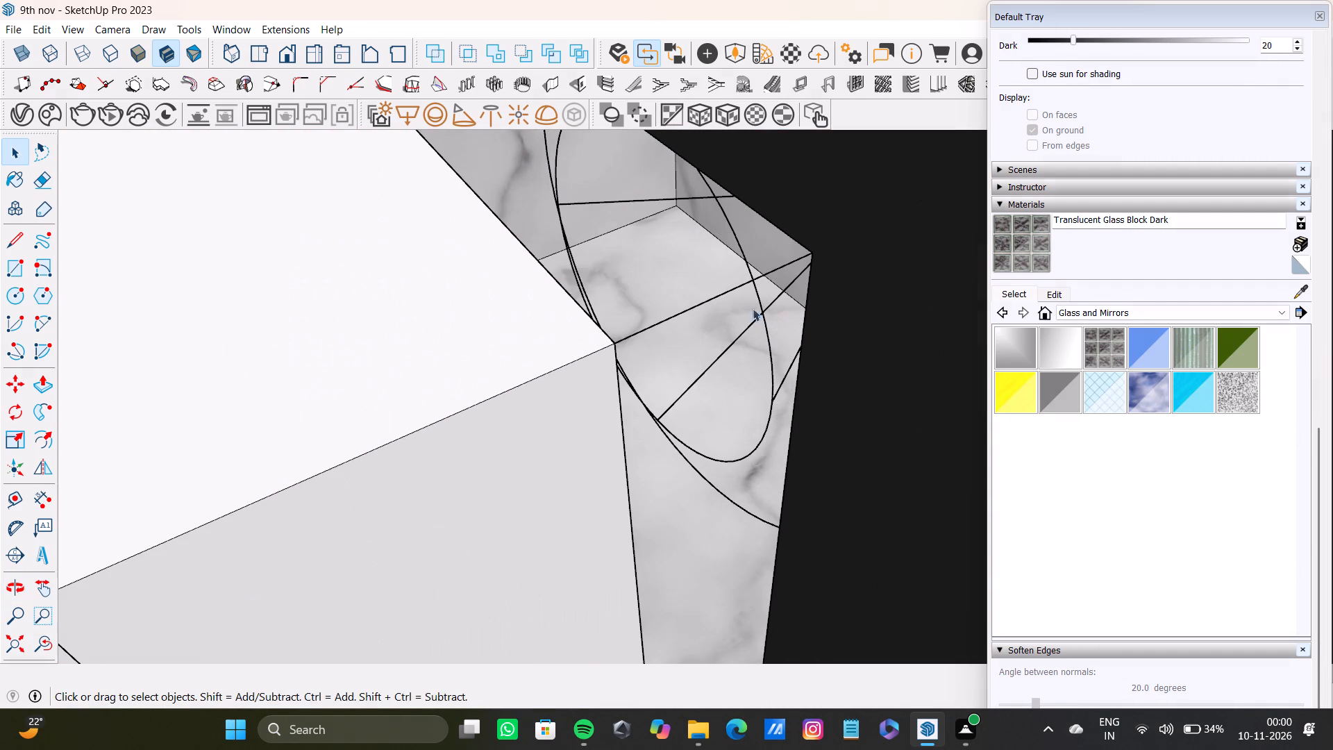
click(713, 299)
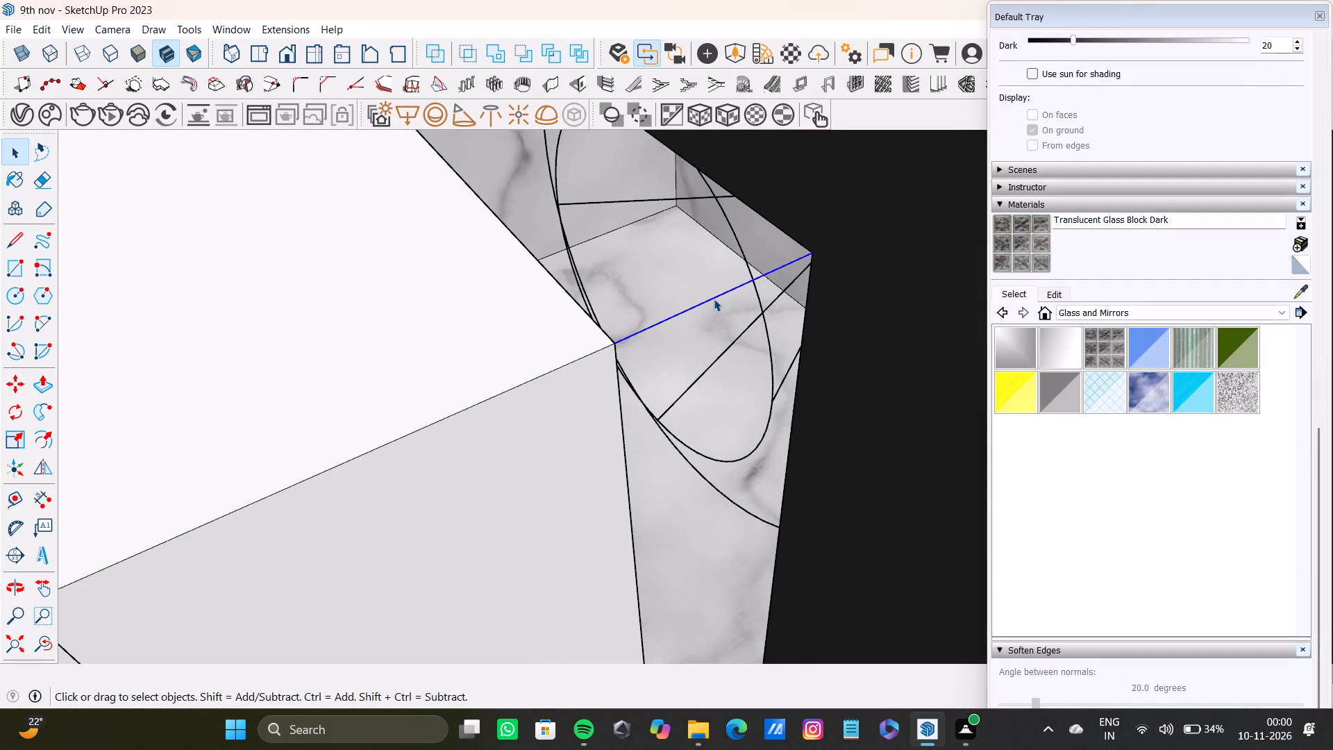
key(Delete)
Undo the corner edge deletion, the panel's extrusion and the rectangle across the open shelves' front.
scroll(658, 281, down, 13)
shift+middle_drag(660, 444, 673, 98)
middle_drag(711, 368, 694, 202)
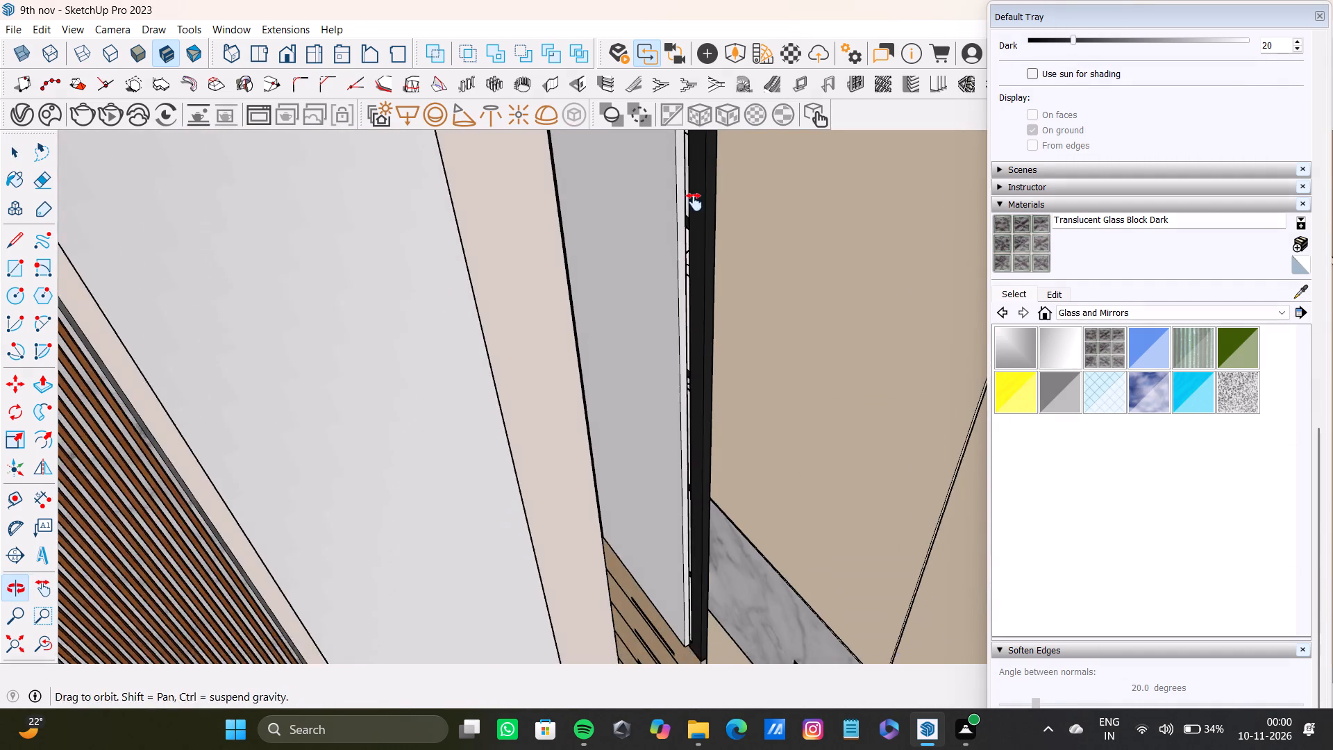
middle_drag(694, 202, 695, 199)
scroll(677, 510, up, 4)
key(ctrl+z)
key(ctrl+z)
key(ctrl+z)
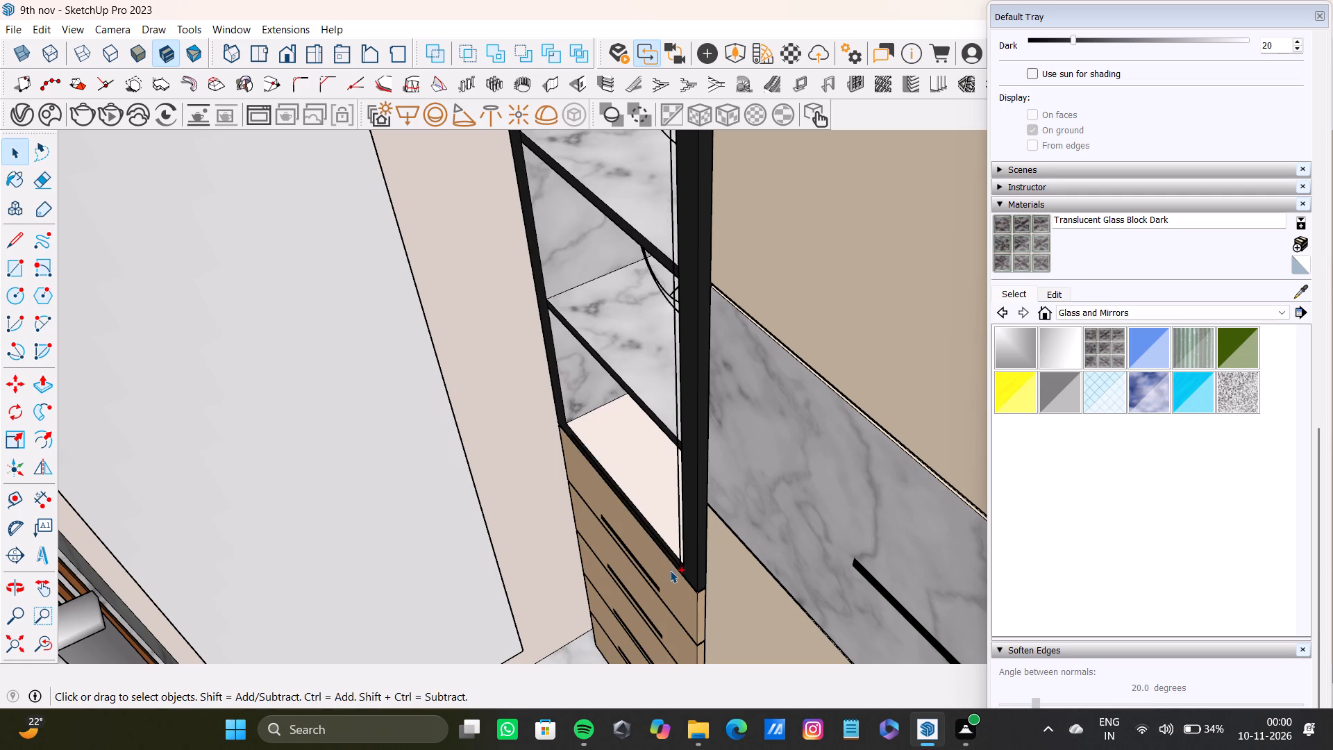
Select the leftover vertical, bottom and short corner edges around the inside of the open shelves' black frame, and delete them.
scroll(673, 561, up, 16)
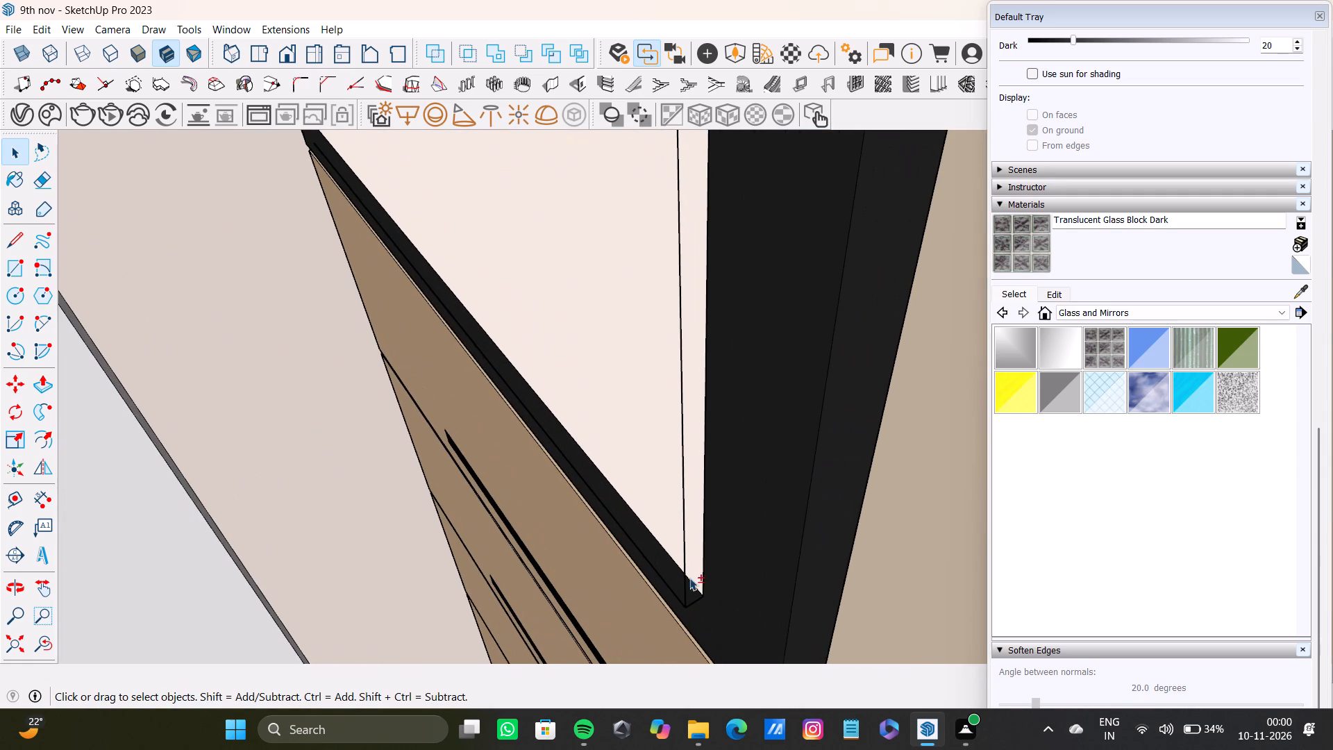
shift+click(686, 587)
shift+click(691, 606)
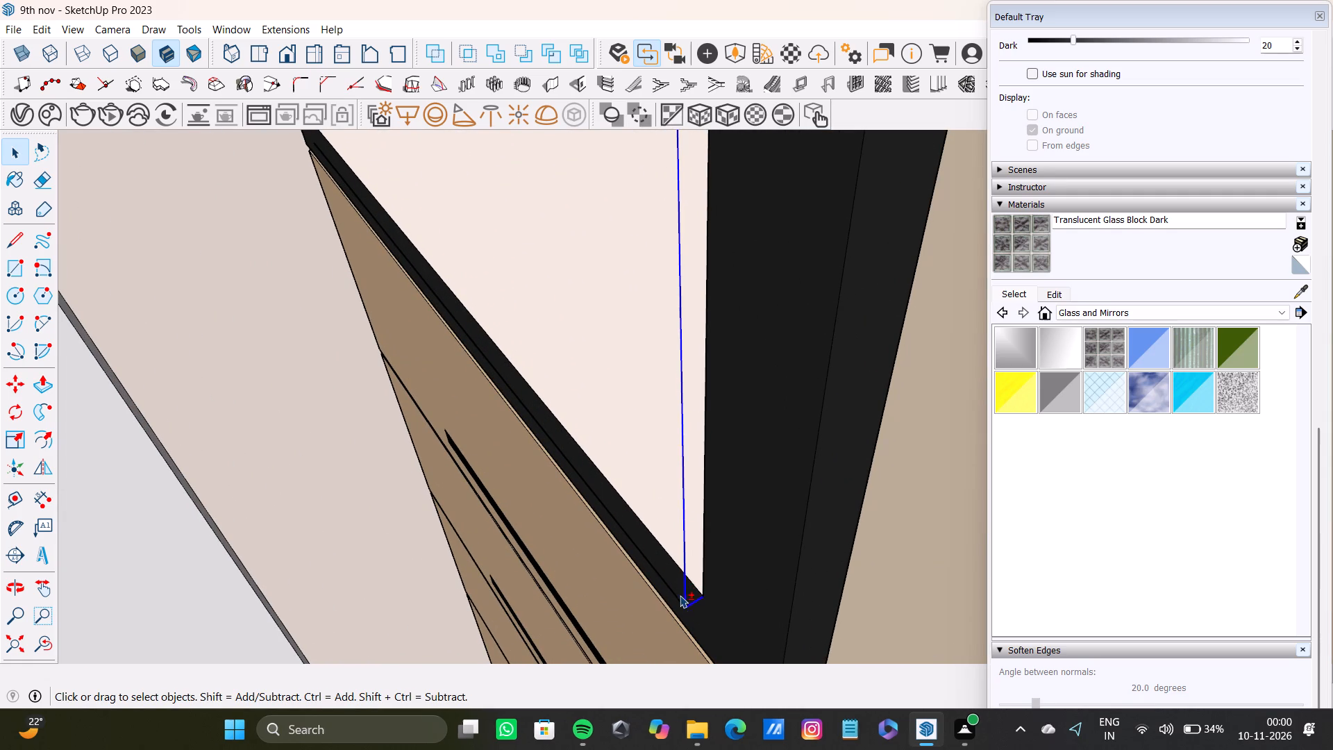
shift+click(675, 594)
shift+middle_drag(676, 583, 940, 574)
scroll(819, 519, up, 4)
middle_drag(818, 520, 845, 524)
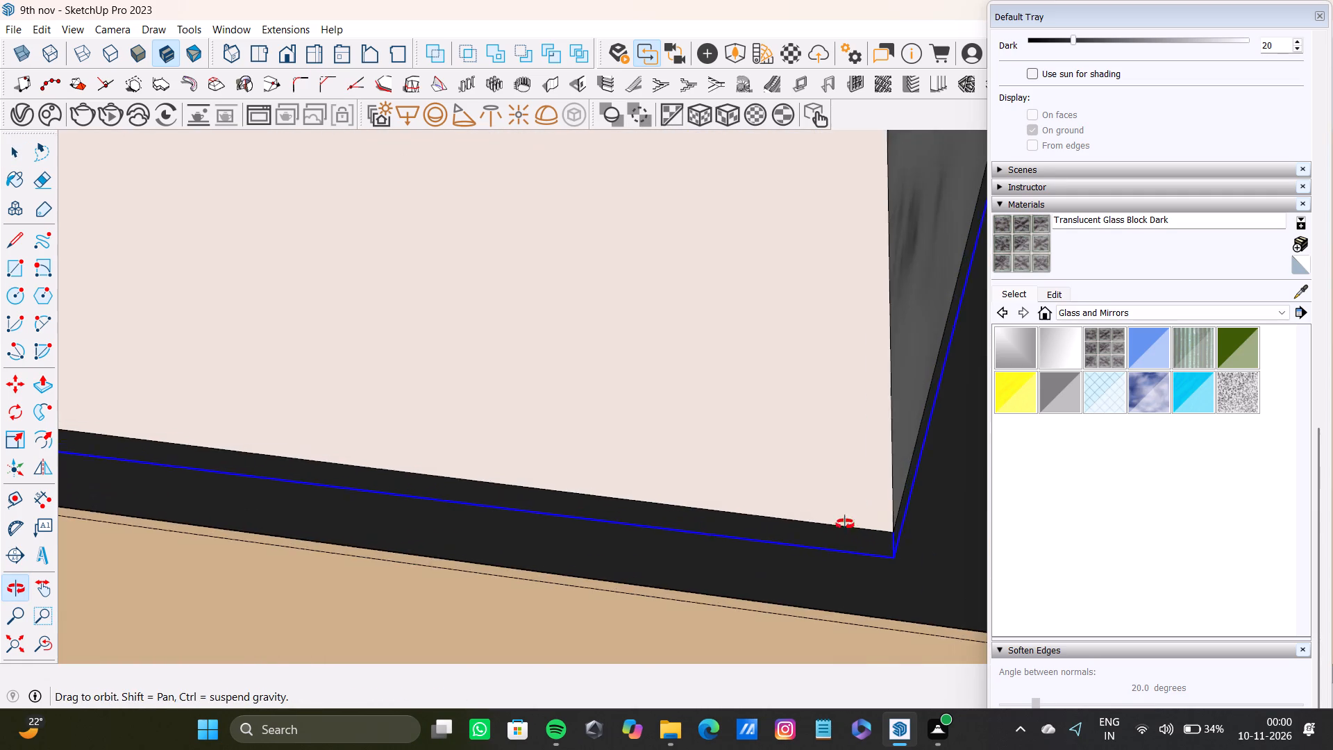
middle_drag(845, 524, 938, 556)
scroll(529, 458, down, 15)
shift+middle_drag(516, 471, 653, 489)
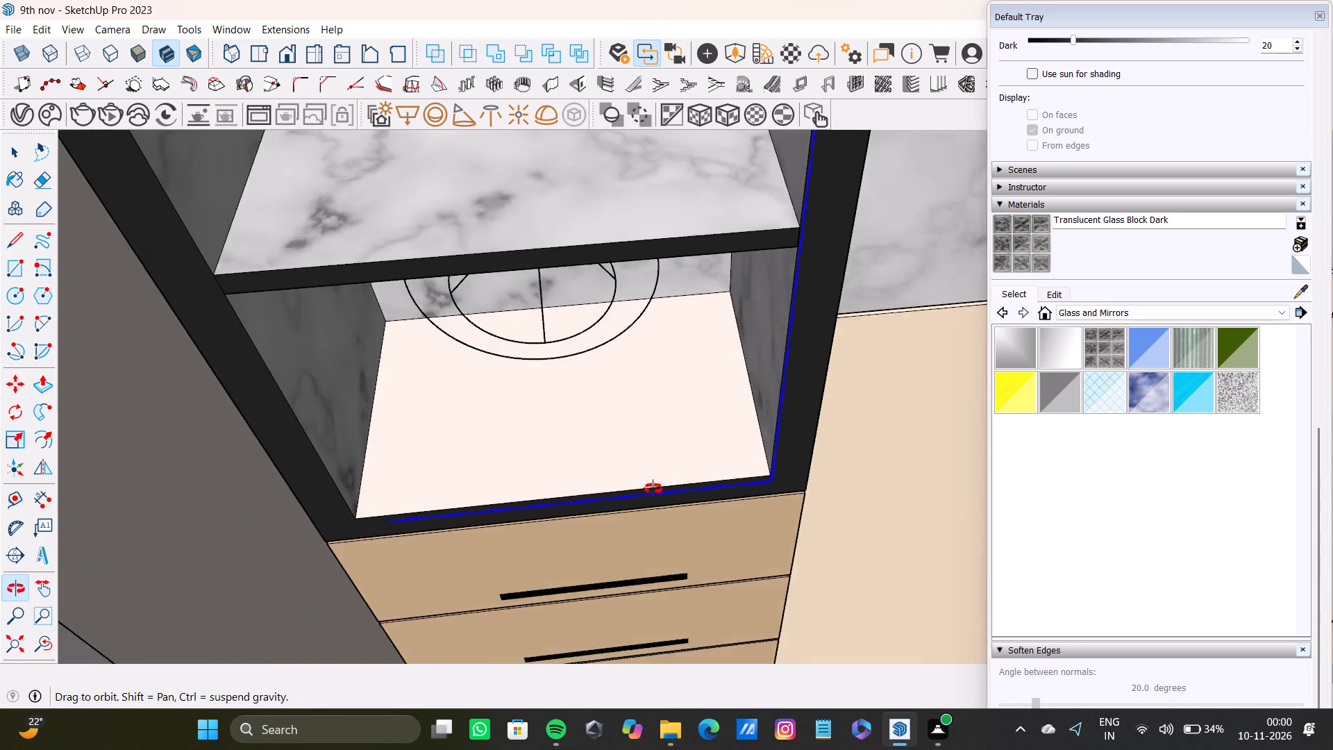
shift+middle_drag(653, 489, 653, 453)
scroll(670, 414, down, 9)
shift+middle_drag(610, 163, 632, 662)
shift+scroll(760, 440, up, 18)
middle_drag(719, 354, 762, 313)
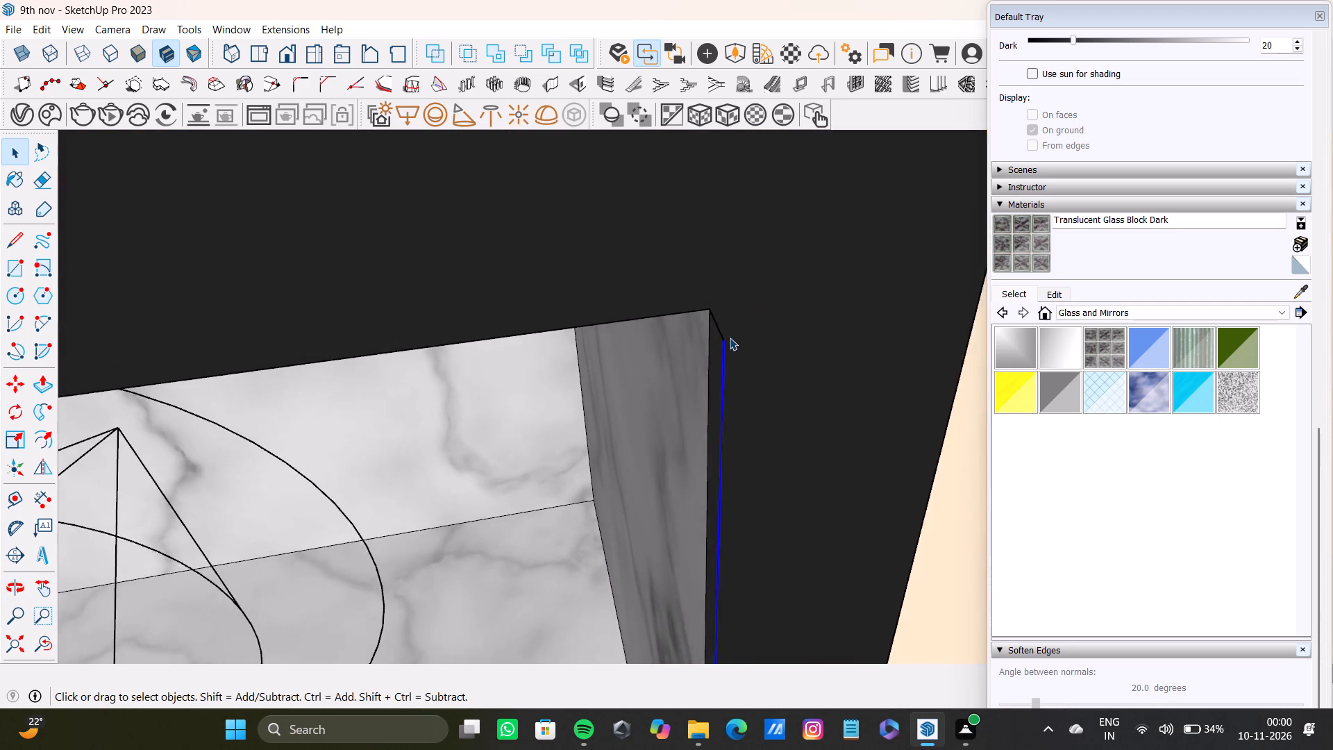
scroll(730, 337, up, 10)
click(714, 346)
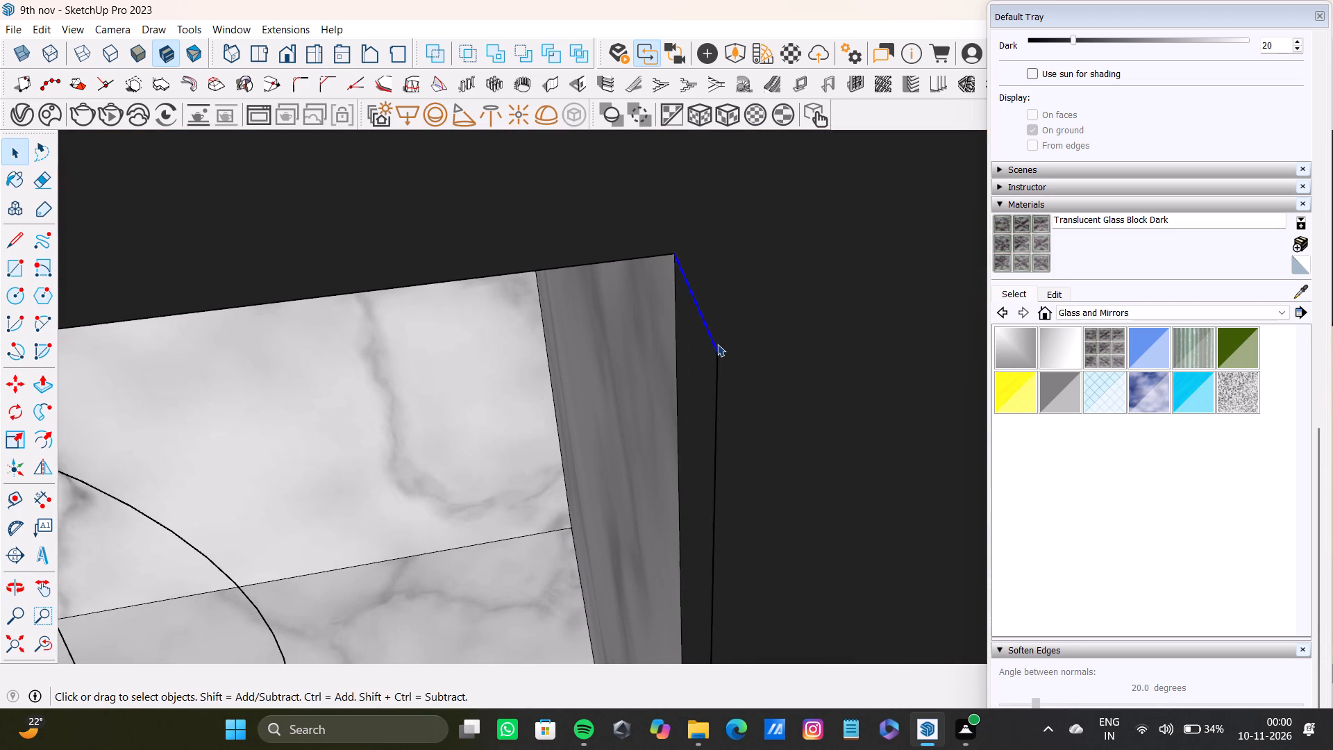
shift+click(717, 364)
shift+scroll(703, 442, down, 12)
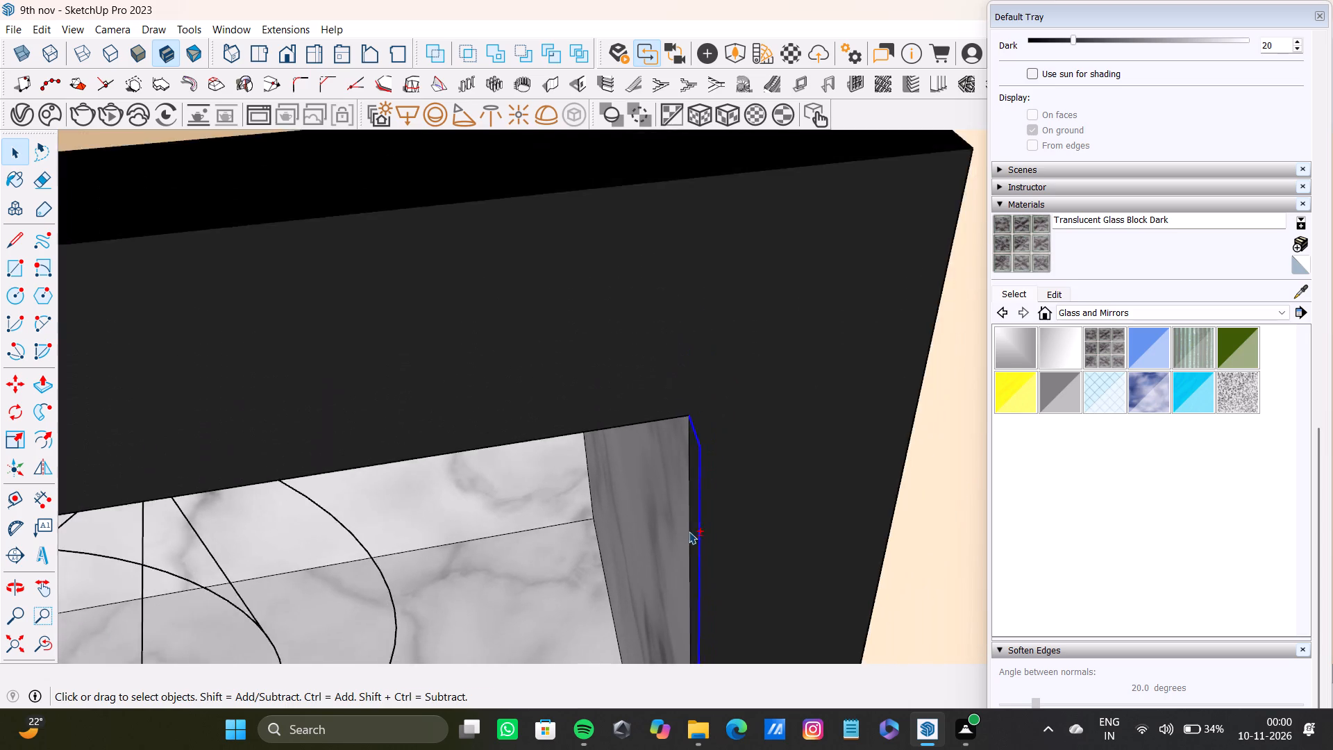
shift+scroll(689, 531, down, 2)
shift+middle_drag(680, 508, 623, 242)
shift+scroll(649, 374, down, 3)
shift+middle_drag(648, 453, 629, 285)
shift+scroll(664, 399, down, 3)
shift+middle_drag(673, 499, 592, 231)
shift+scroll(651, 494, down, 2)
shift+middle_drag(608, 587, 552, 10)
shift+middle_drag(605, 382, 623, 240)
shift+scroll(635, 497, up, 4)
shift+middle_drag(627, 516, 636, 251)
shift+scroll(657, 324, up, 17)
shift+middle_drag(626, 192, 673, 310)
shift+scroll(760, 353, up, 9)
shift+middle_drag(685, 319, 760, 310)
shift+scroll(689, 342, up, 9)
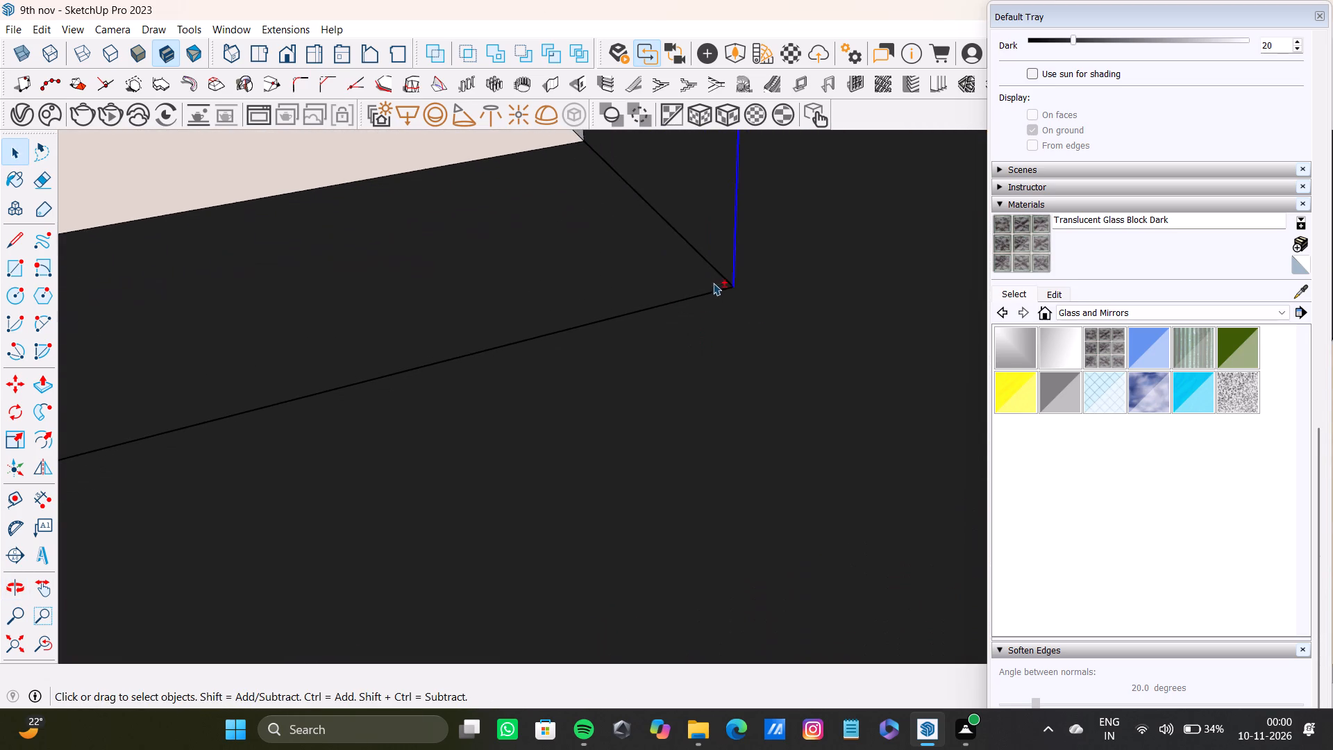
shift+click(732, 277)
shift+click(721, 287)
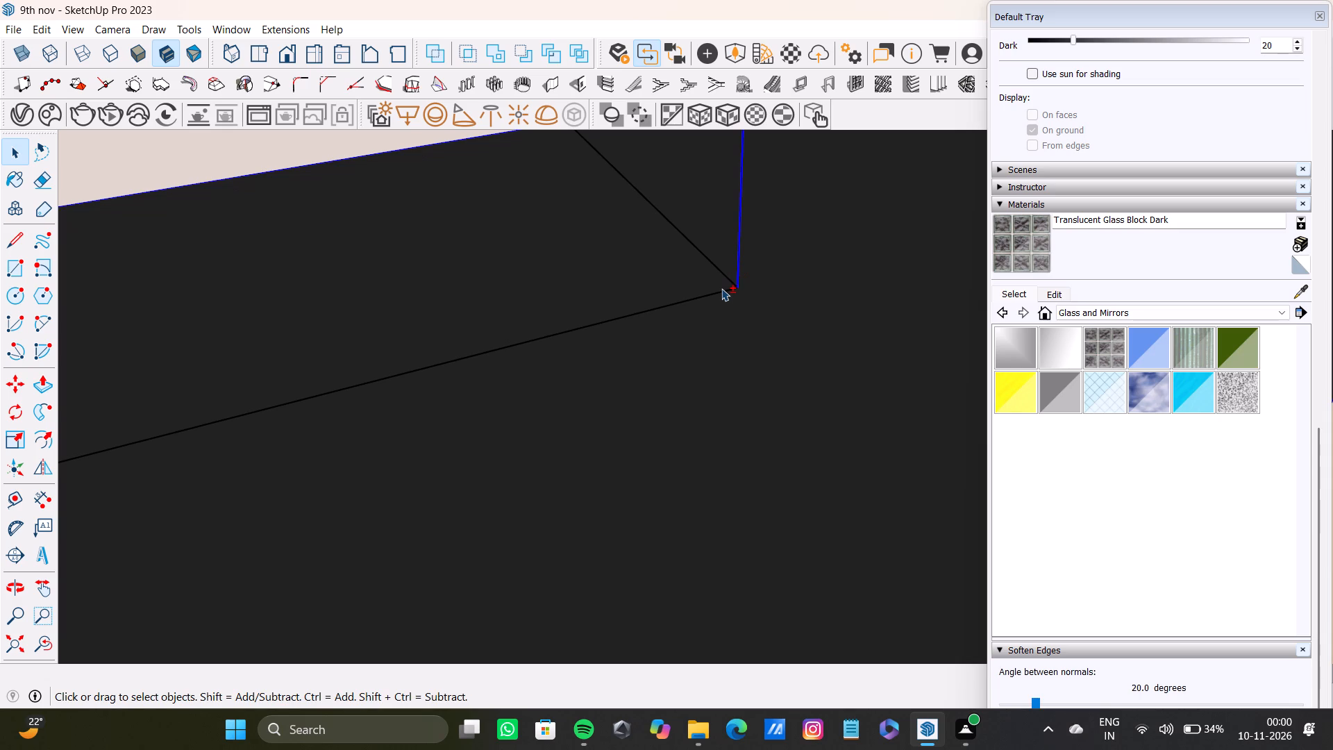
shift+click(723, 289)
shift+click(724, 278)
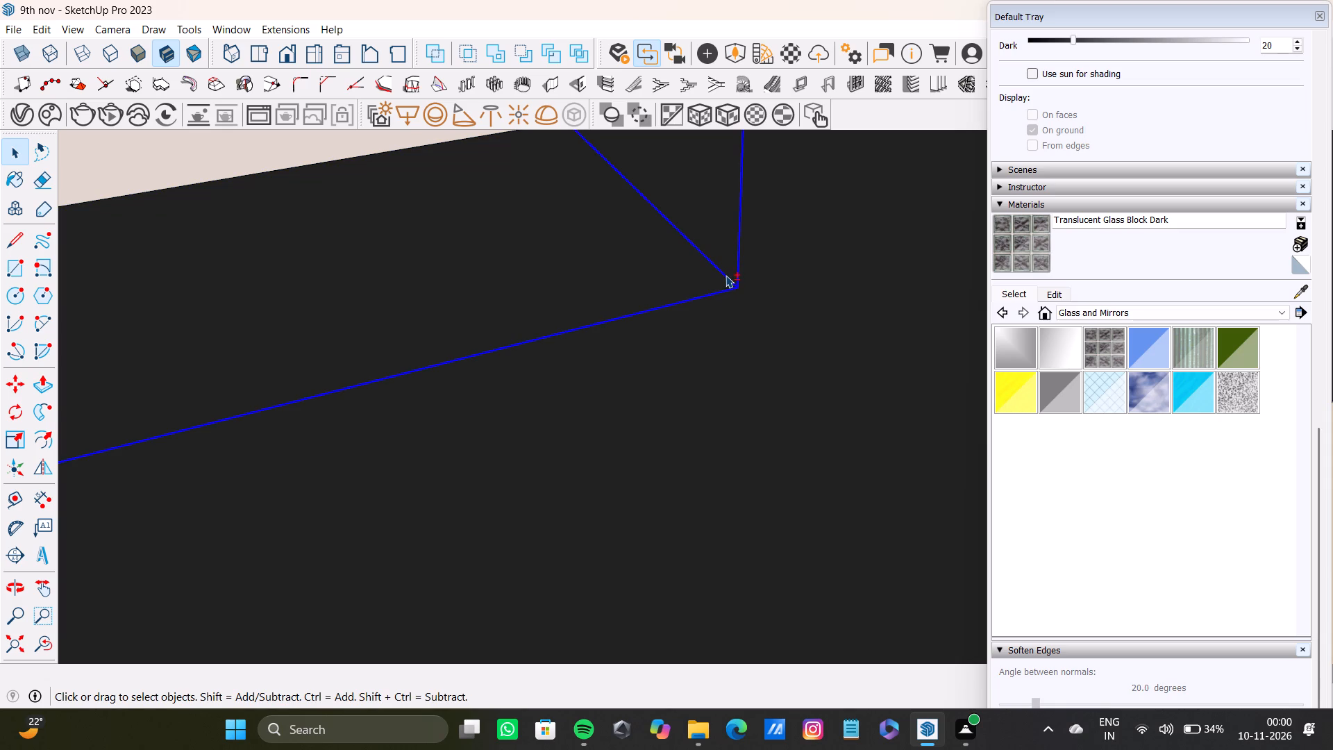
key(shift+Delete)
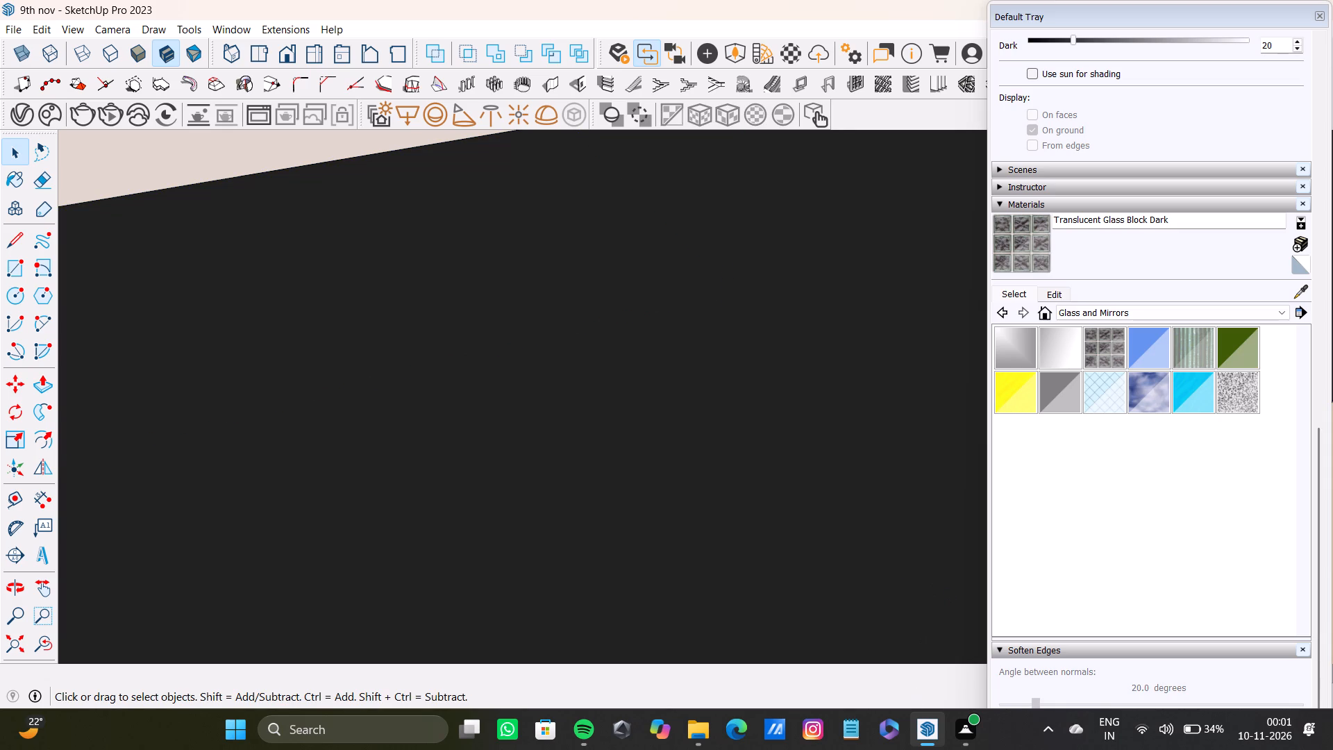
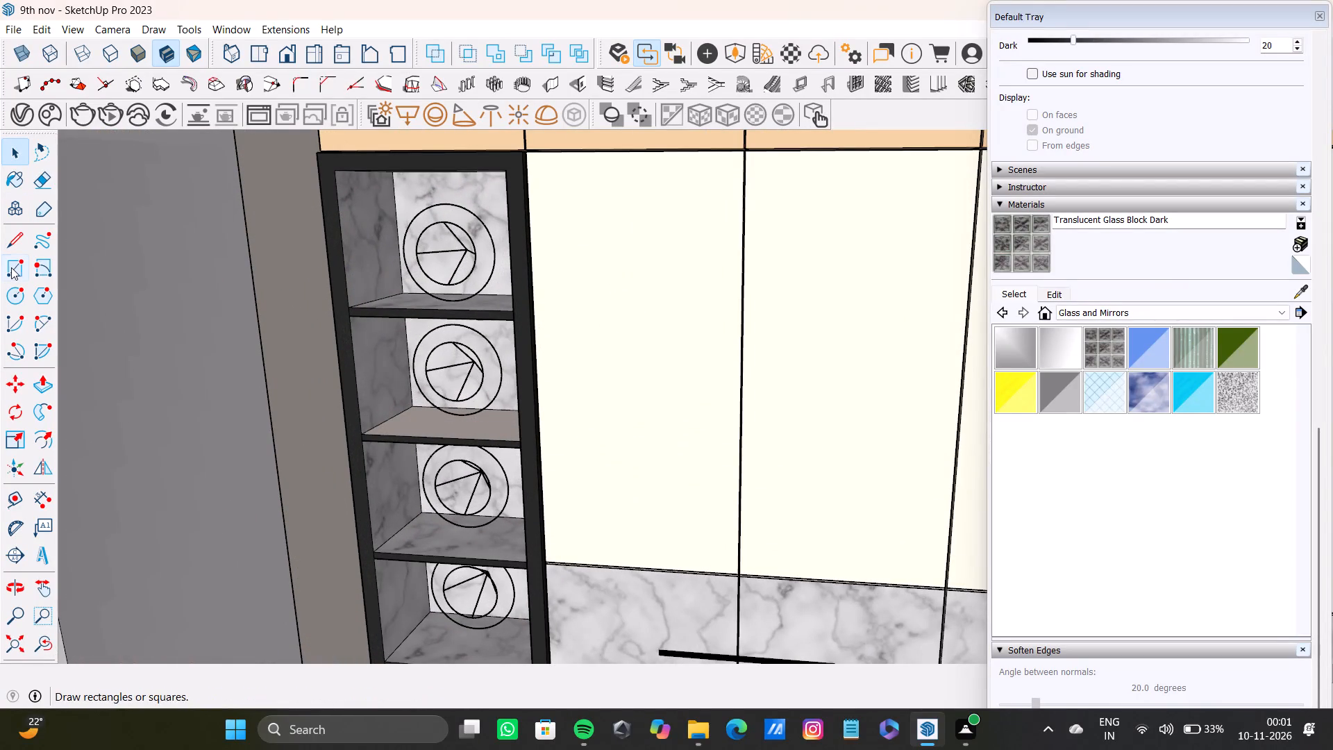
Draw a rectangle across the open shelves' front, from the black frame's upper inner corner to the diagonally opposite lower inner corner.
click(11, 267)
scroll(342, 237, up, 8)
scroll(342, 179, down, 3)
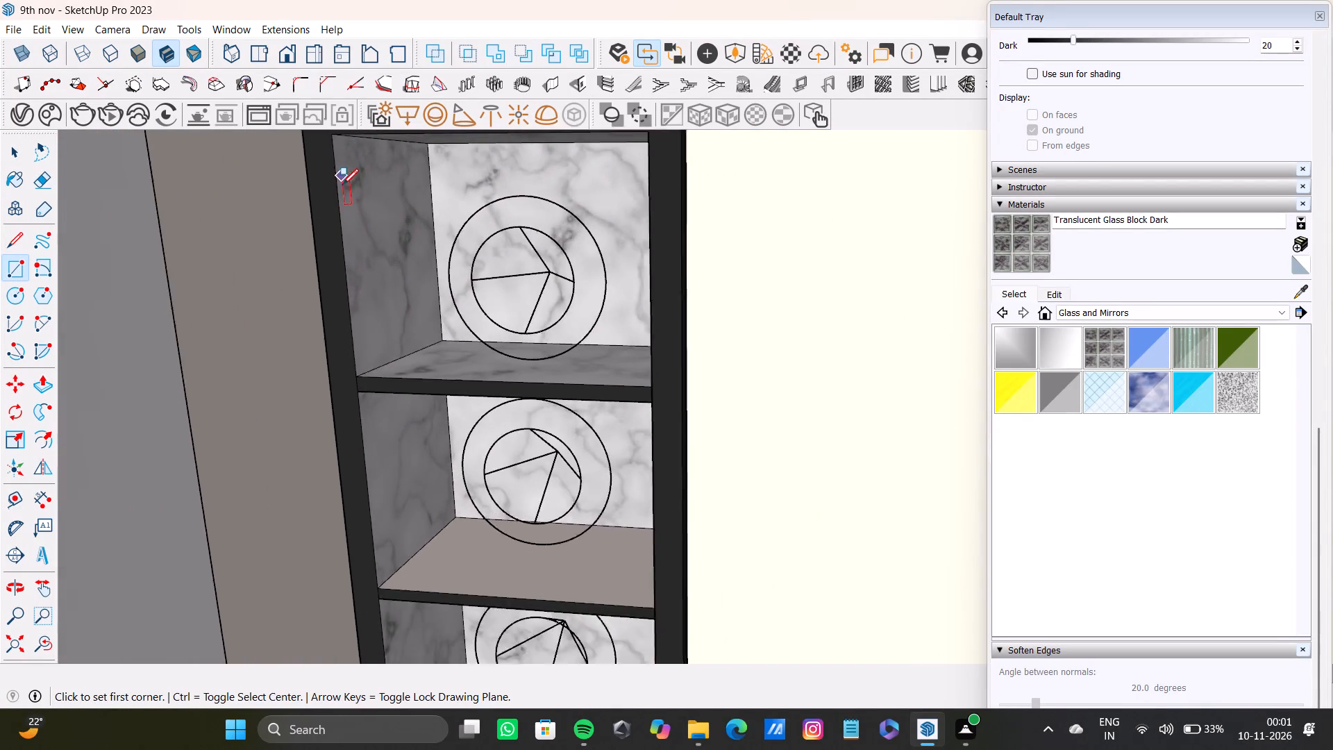
scroll(342, 185, down, 4)
middle_drag(378, 226, 351, 178)
scroll(432, 269, up, 5)
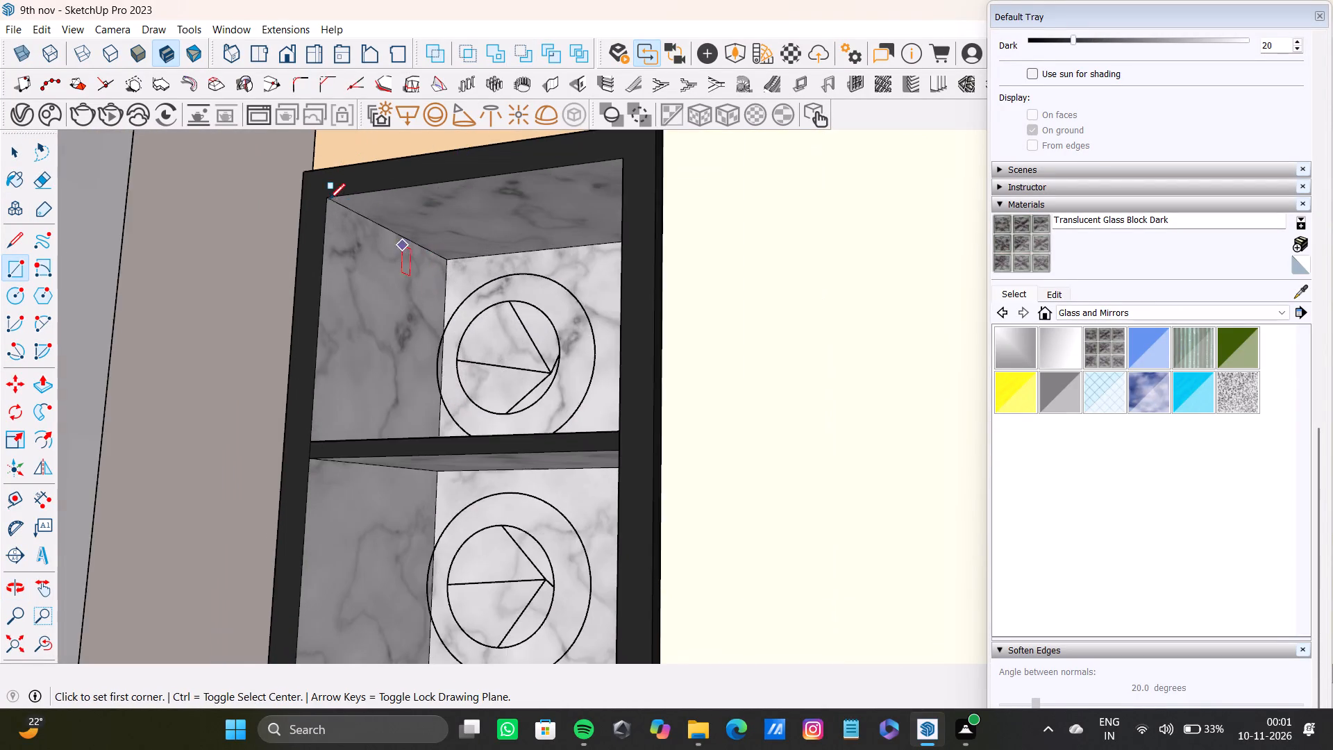
scroll(329, 199, up, 9)
click(249, 185)
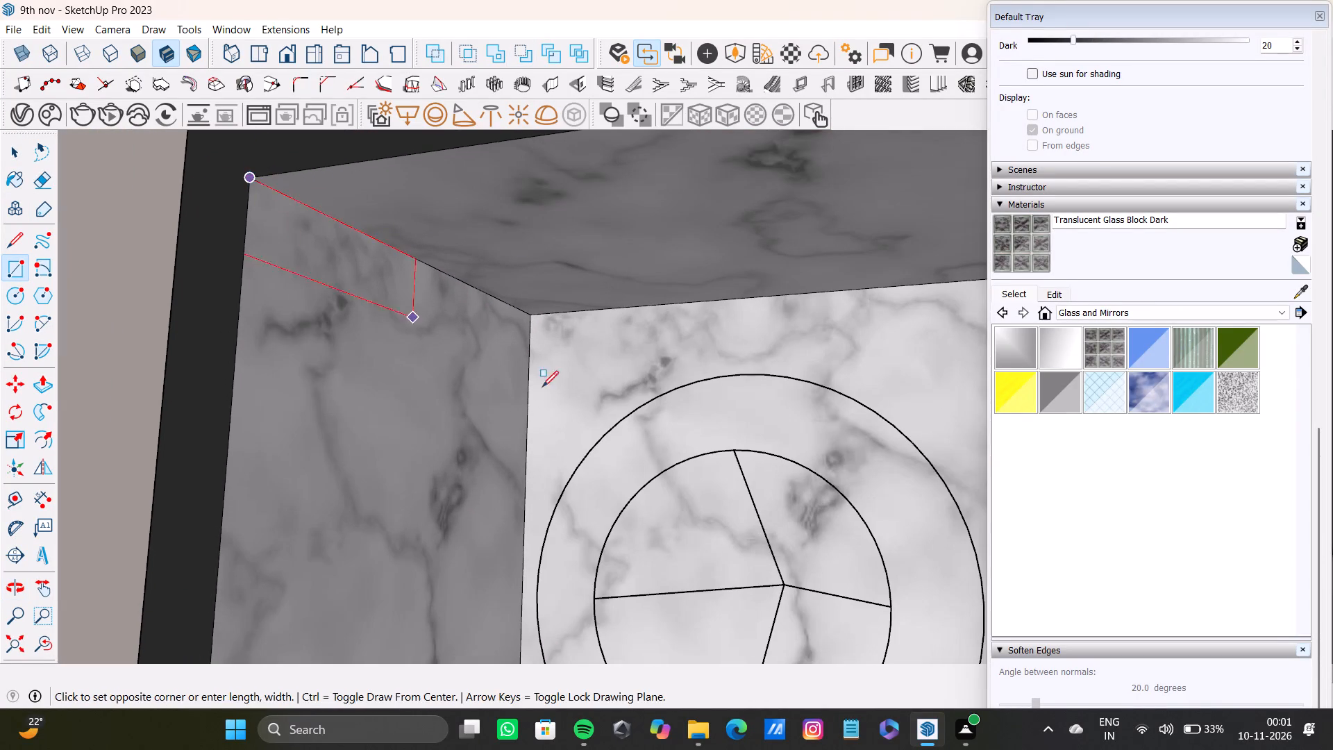
scroll(564, 411, down, 10)
shift+middle_drag(622, 456, 495, 243)
scroll(506, 322, down, 3)
middle_drag(551, 378, 520, 65)
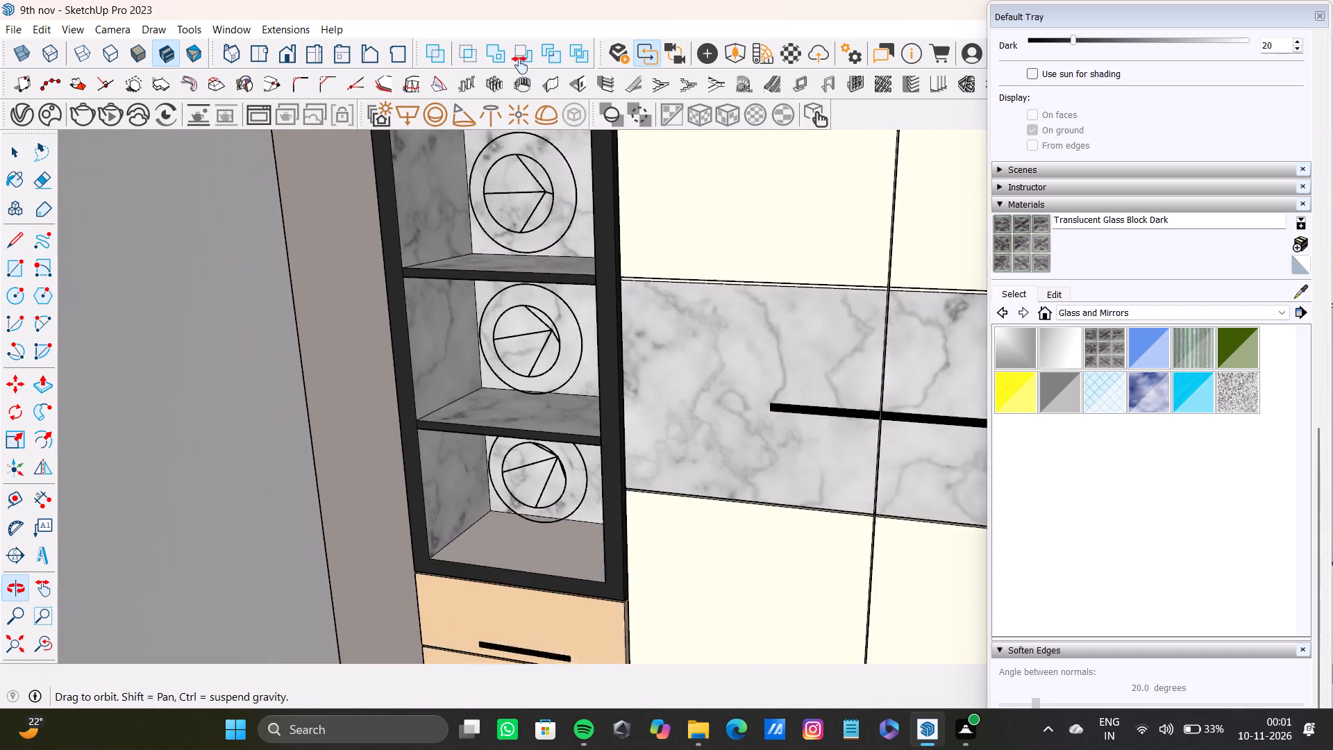
middle_drag(520, 65, 519, 65)
scroll(544, 292, up, 5)
shift+middle_drag(613, 438, 556, 221)
scroll(537, 307, up, 2)
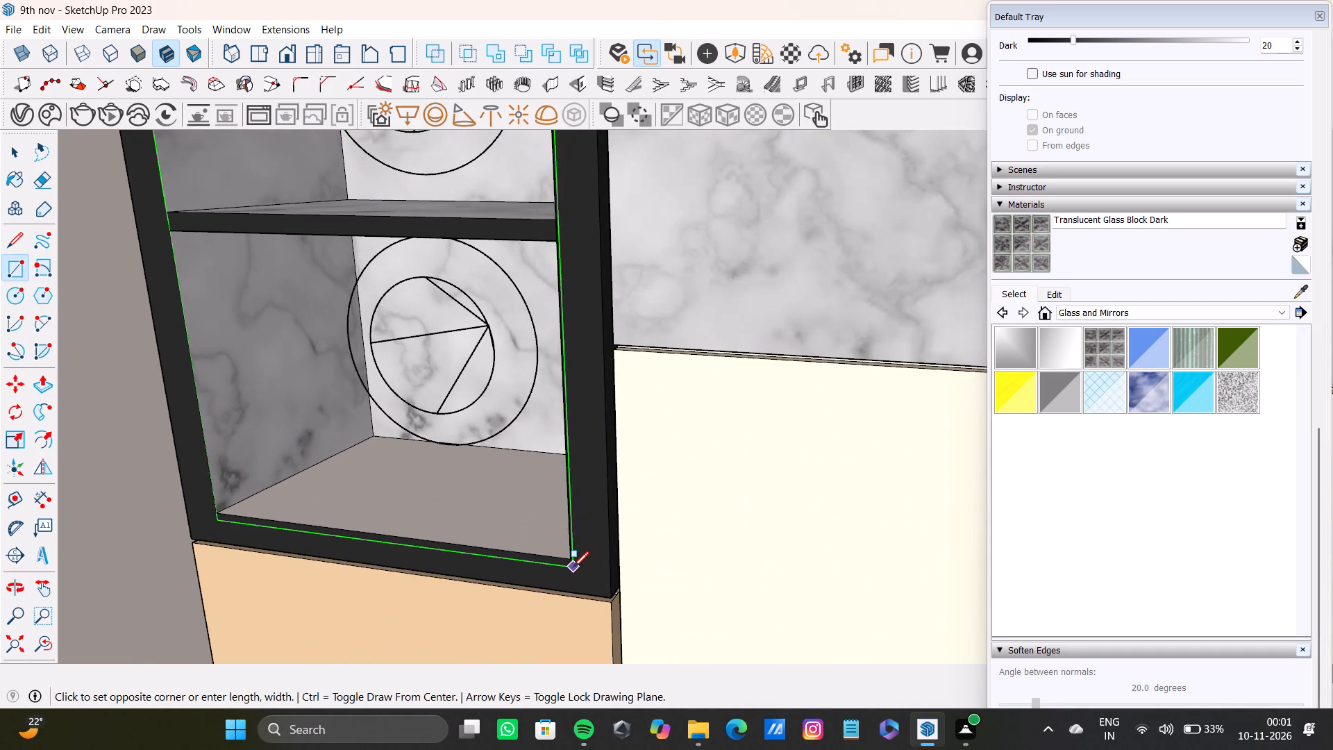
click(569, 553)
Push/Pull the rectangular face across the open shelves' front to give the panel a slight thickness.
scroll(460, 481, down, 8)
shift+middle_drag(447, 469, 482, 502)
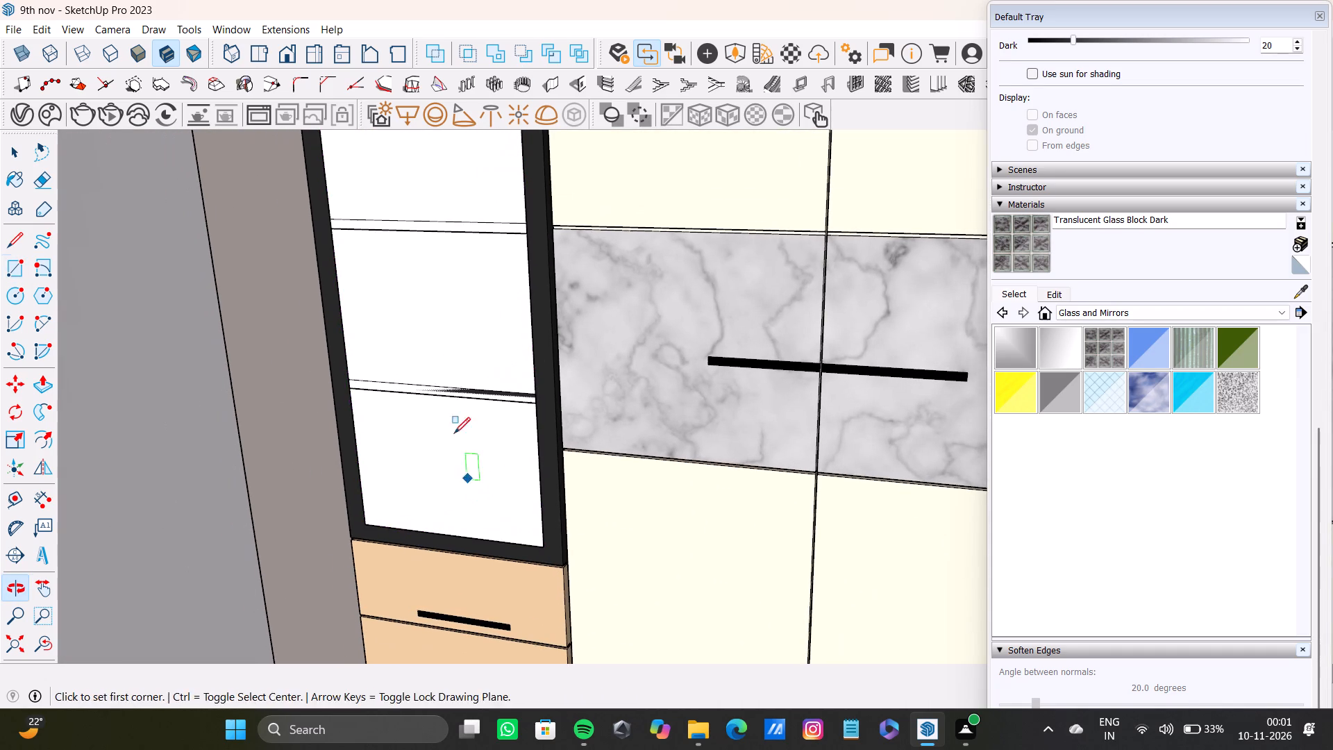
key(space)
click(453, 374)
key(p)
click(456, 371)
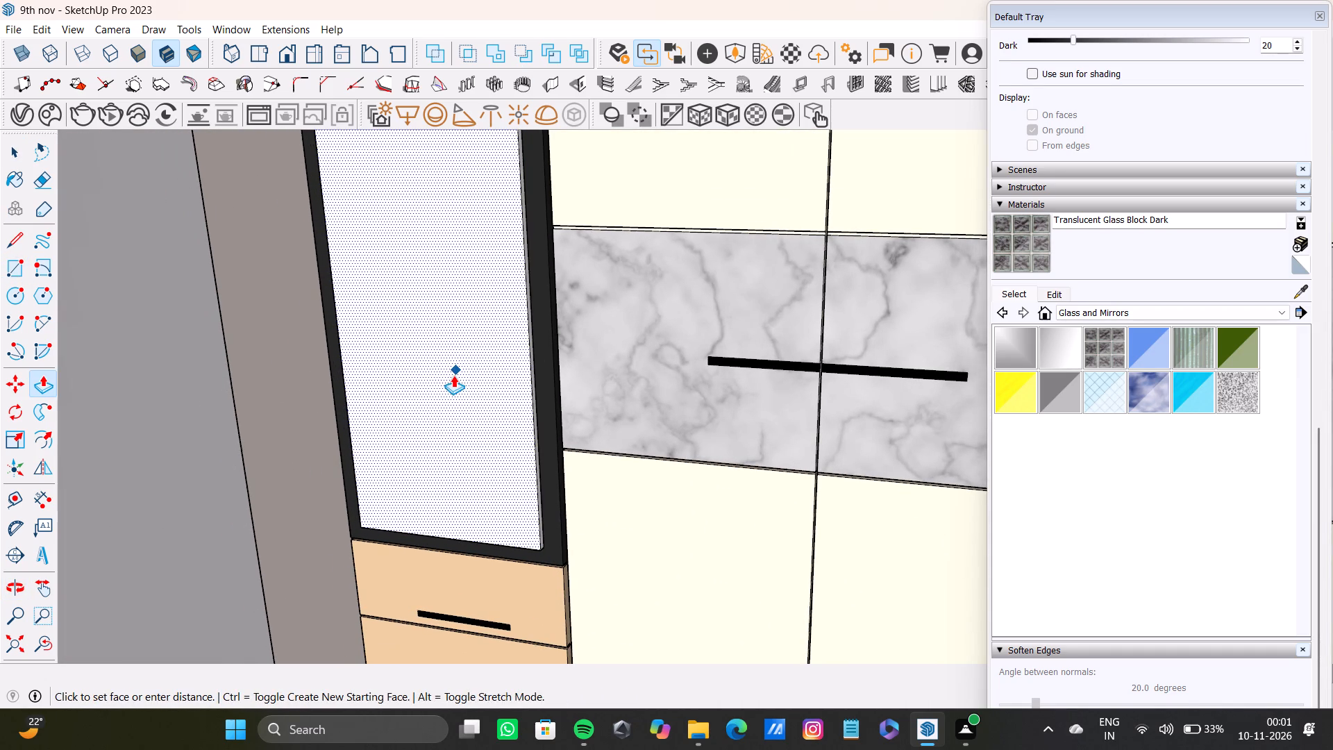
key(space)
Select the whole panel in front of the open shelves and paint it with Translucent Resin Crush Gray.
scroll(448, 378, down, 9)
shift+middle_drag(448, 383, 486, 519)
shift+scroll(464, 343, up, 5)
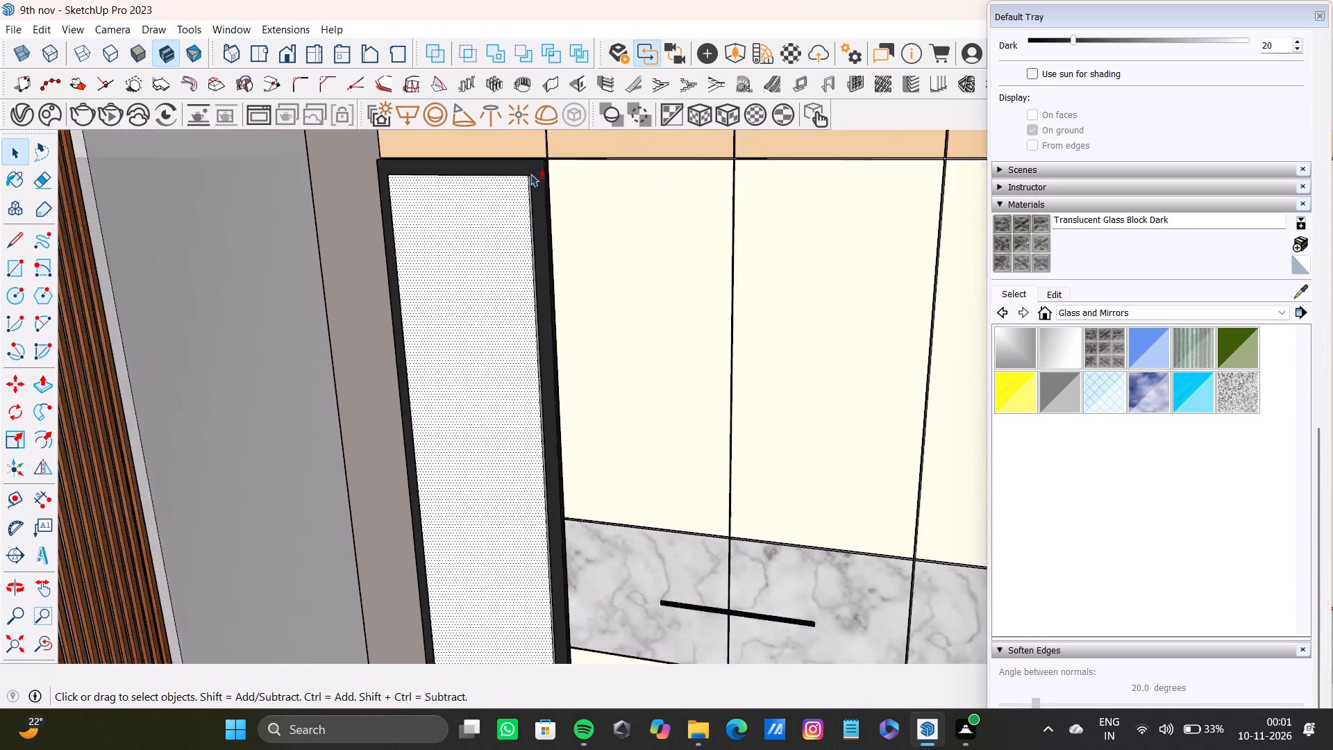
shift+scroll(530, 174, up, 13)
middle_drag(552, 186, 535, 263)
shift+scroll(512, 217, up, 3)
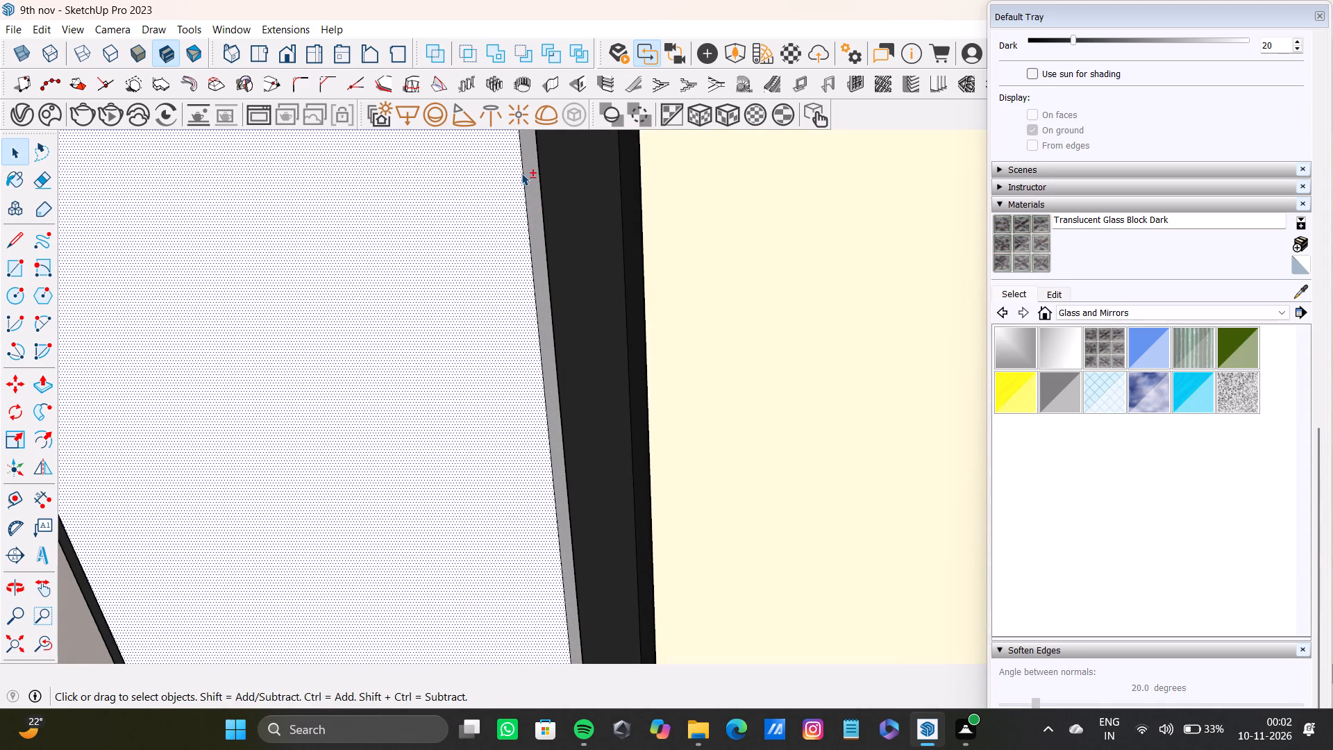
shift+double_click(530, 177)
shift+scroll(502, 190, down, 9)
shift+middle_drag(477, 214, 626, 351)
shift+scroll(627, 348, up, 3)
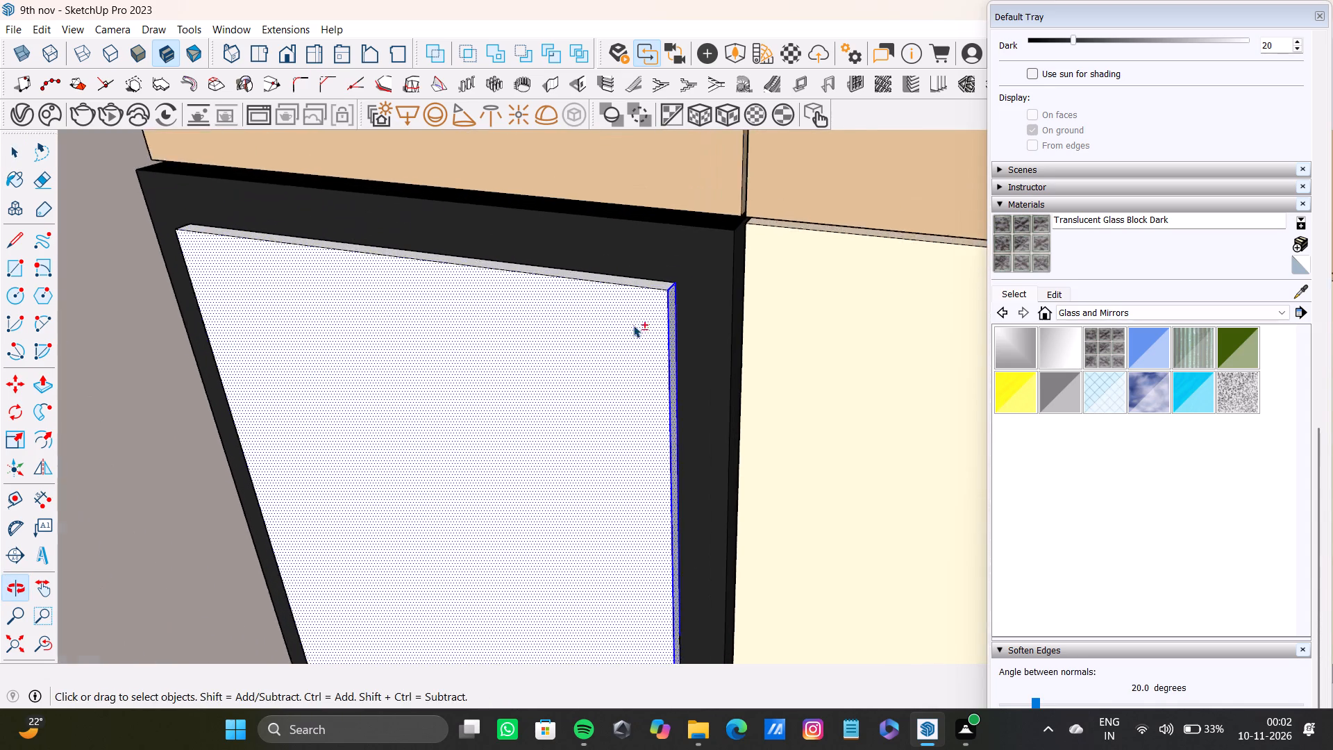
shift+scroll(633, 325, up, 4)
shift+triple_click(635, 297)
shift+triple_click(653, 284)
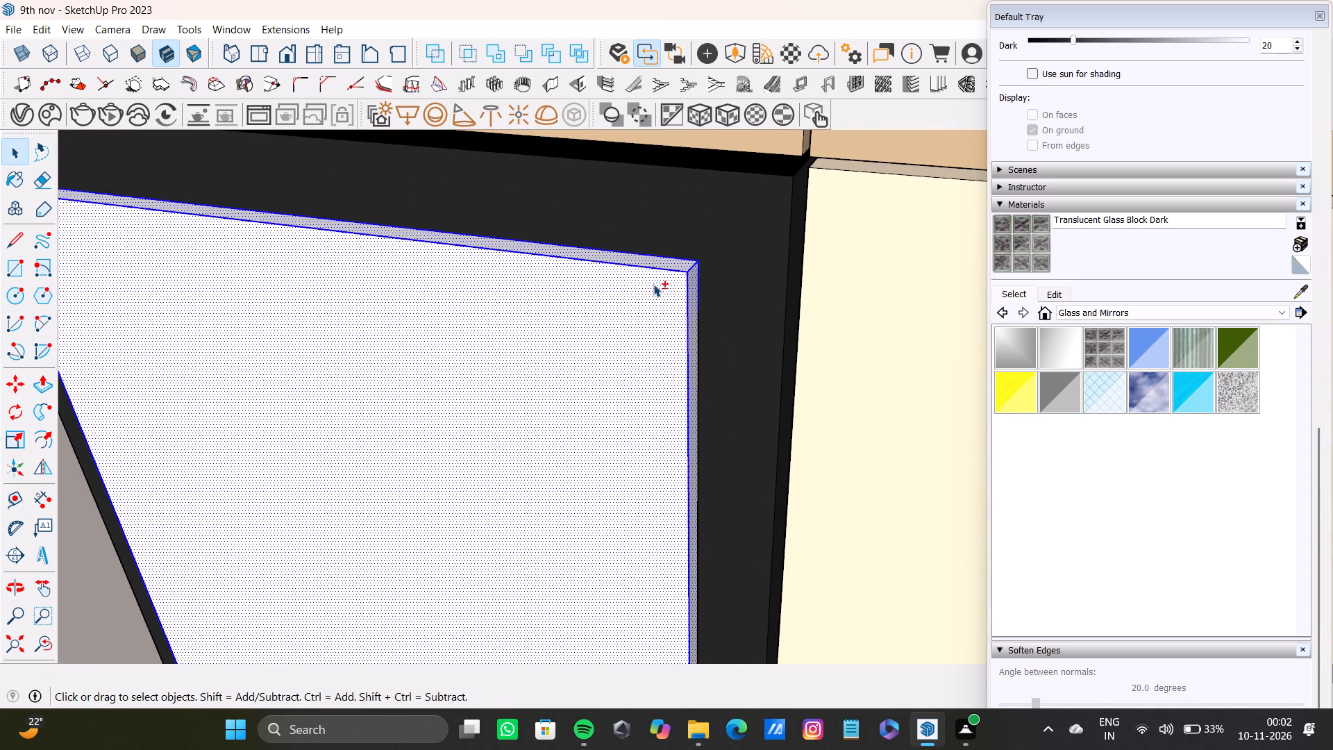
shift+scroll(634, 307, down, 8)
shift+click(1110, 343)
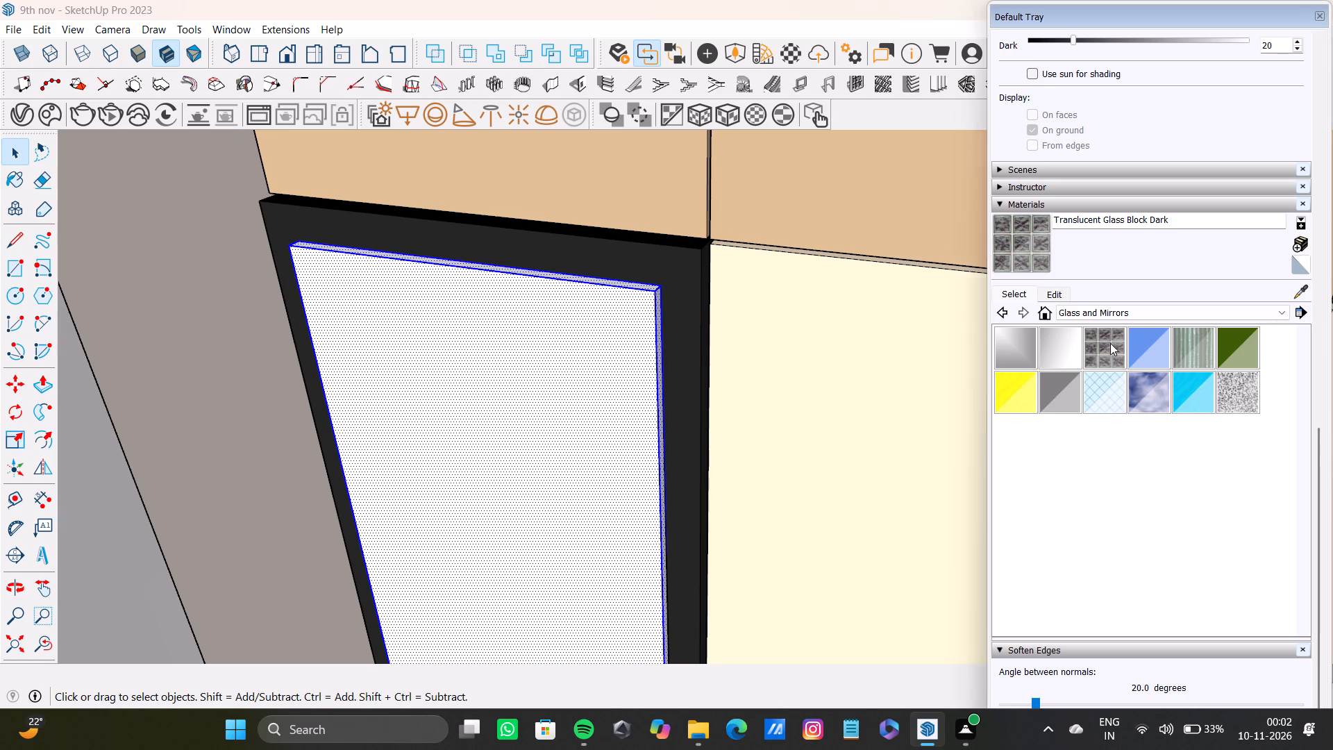
shift+click(1234, 387)
shift+click(535, 366)
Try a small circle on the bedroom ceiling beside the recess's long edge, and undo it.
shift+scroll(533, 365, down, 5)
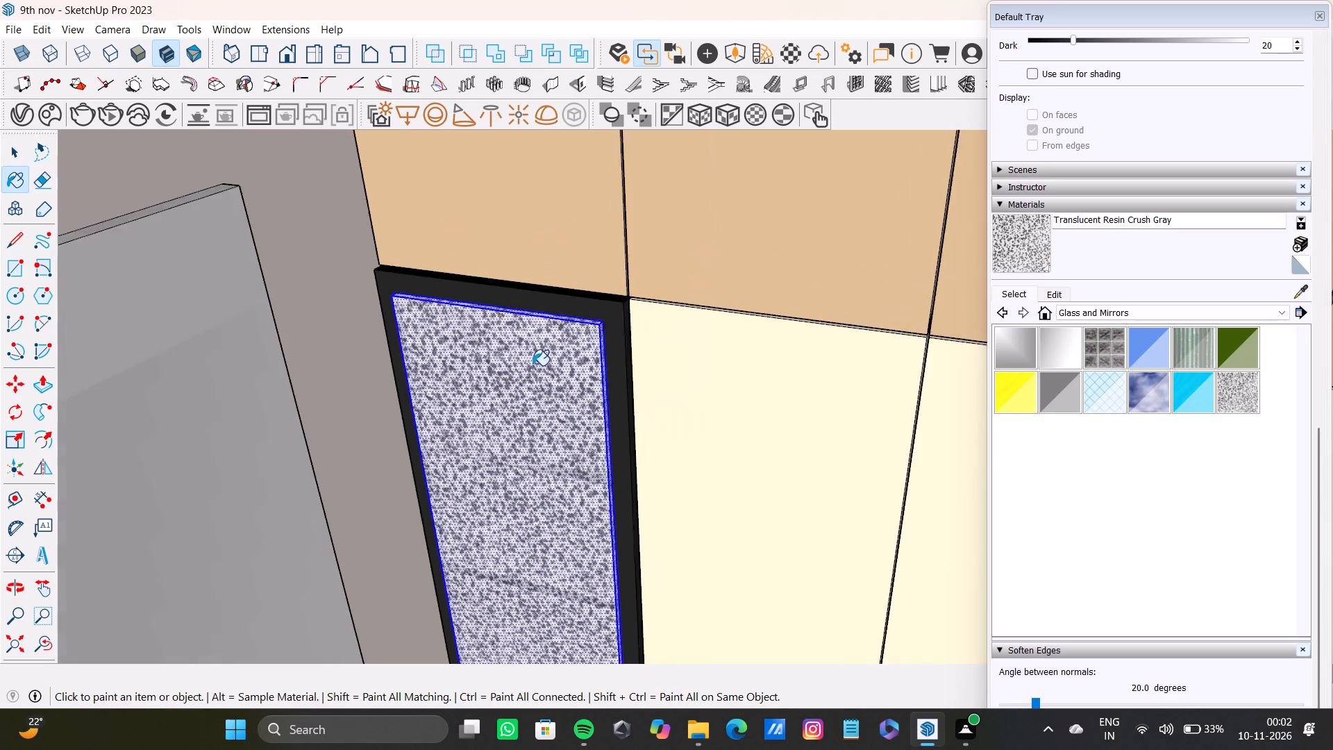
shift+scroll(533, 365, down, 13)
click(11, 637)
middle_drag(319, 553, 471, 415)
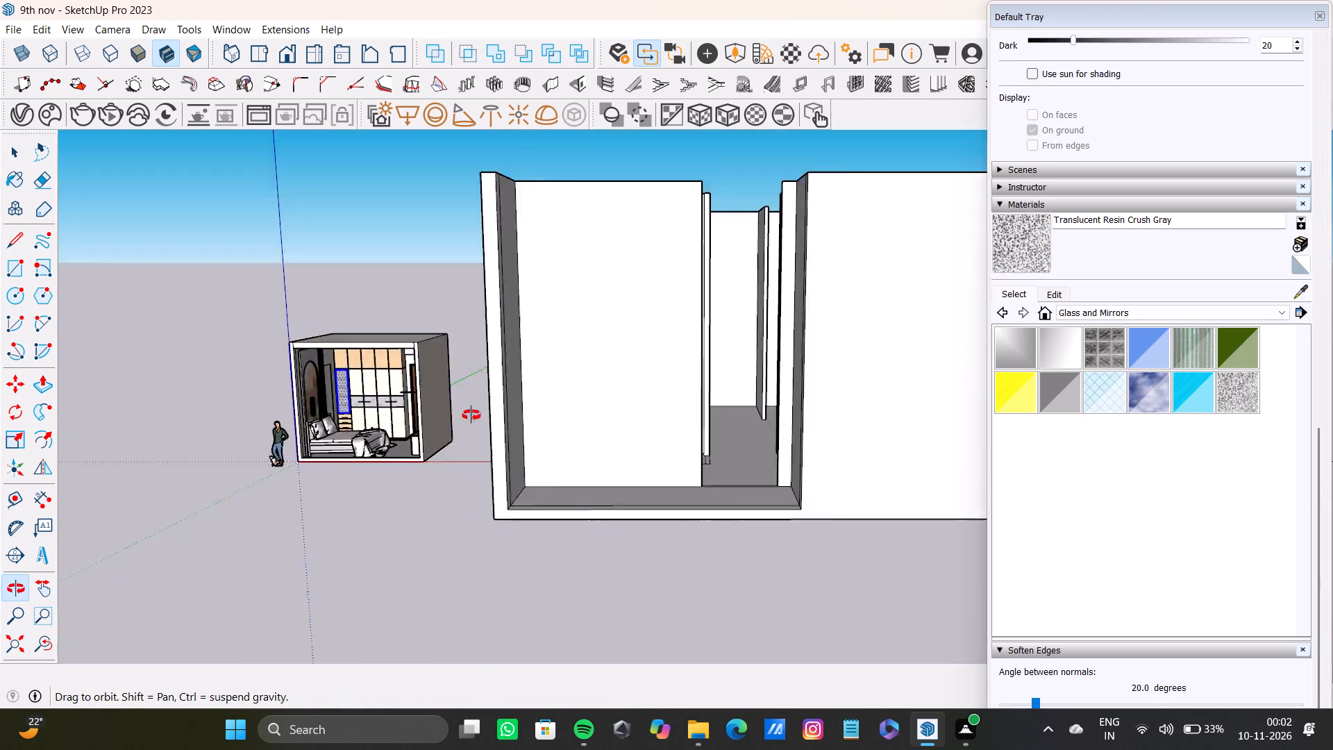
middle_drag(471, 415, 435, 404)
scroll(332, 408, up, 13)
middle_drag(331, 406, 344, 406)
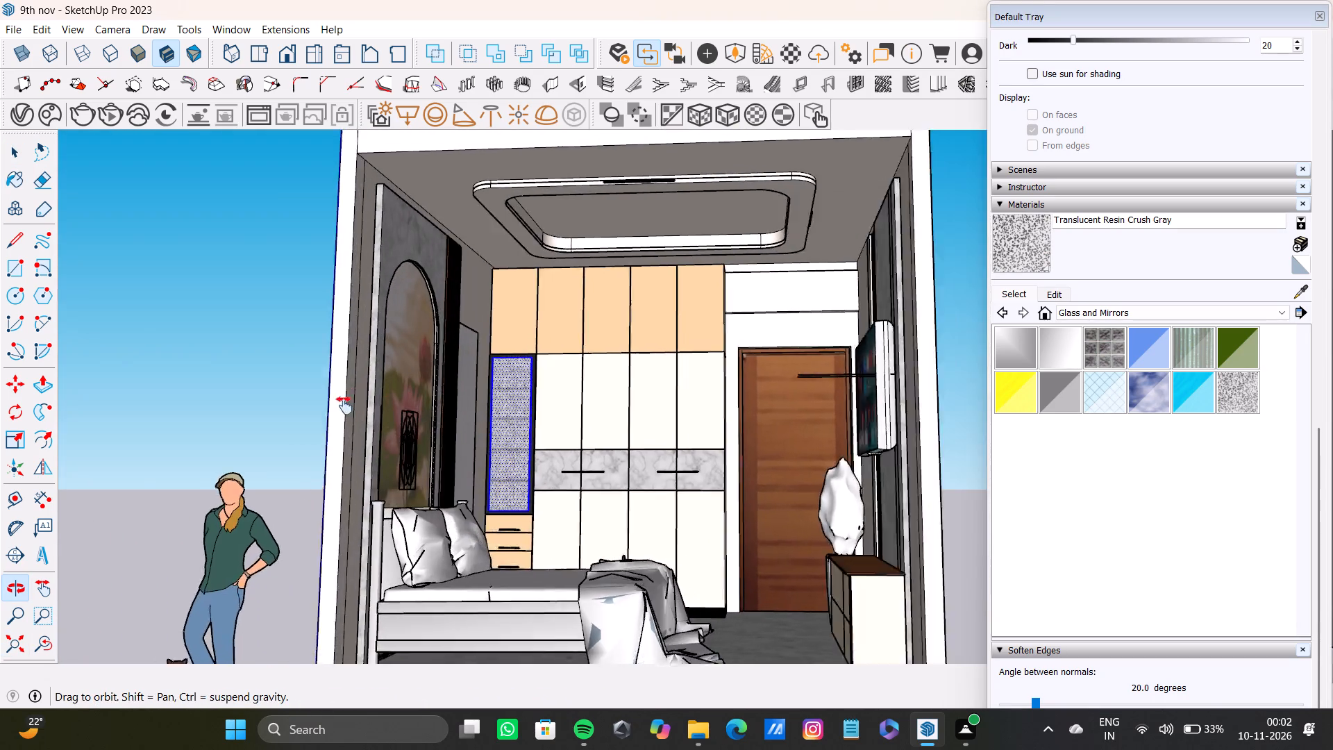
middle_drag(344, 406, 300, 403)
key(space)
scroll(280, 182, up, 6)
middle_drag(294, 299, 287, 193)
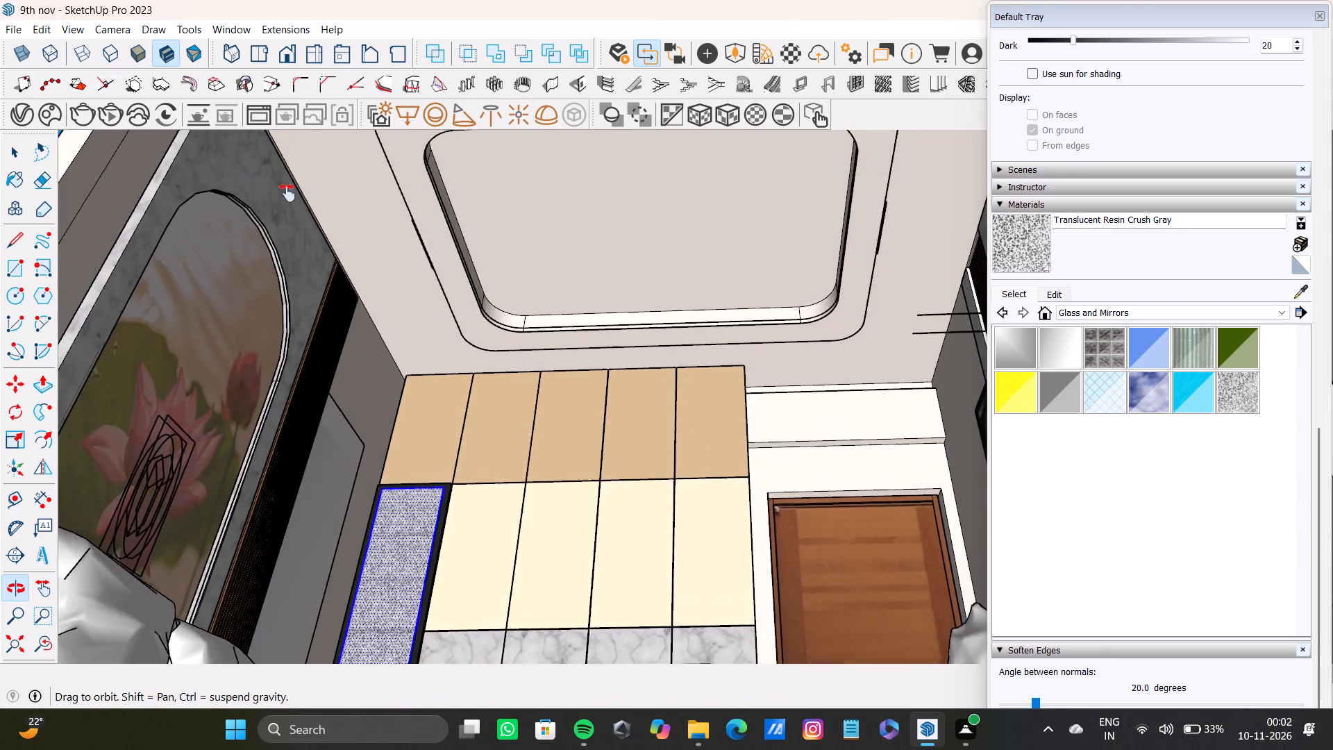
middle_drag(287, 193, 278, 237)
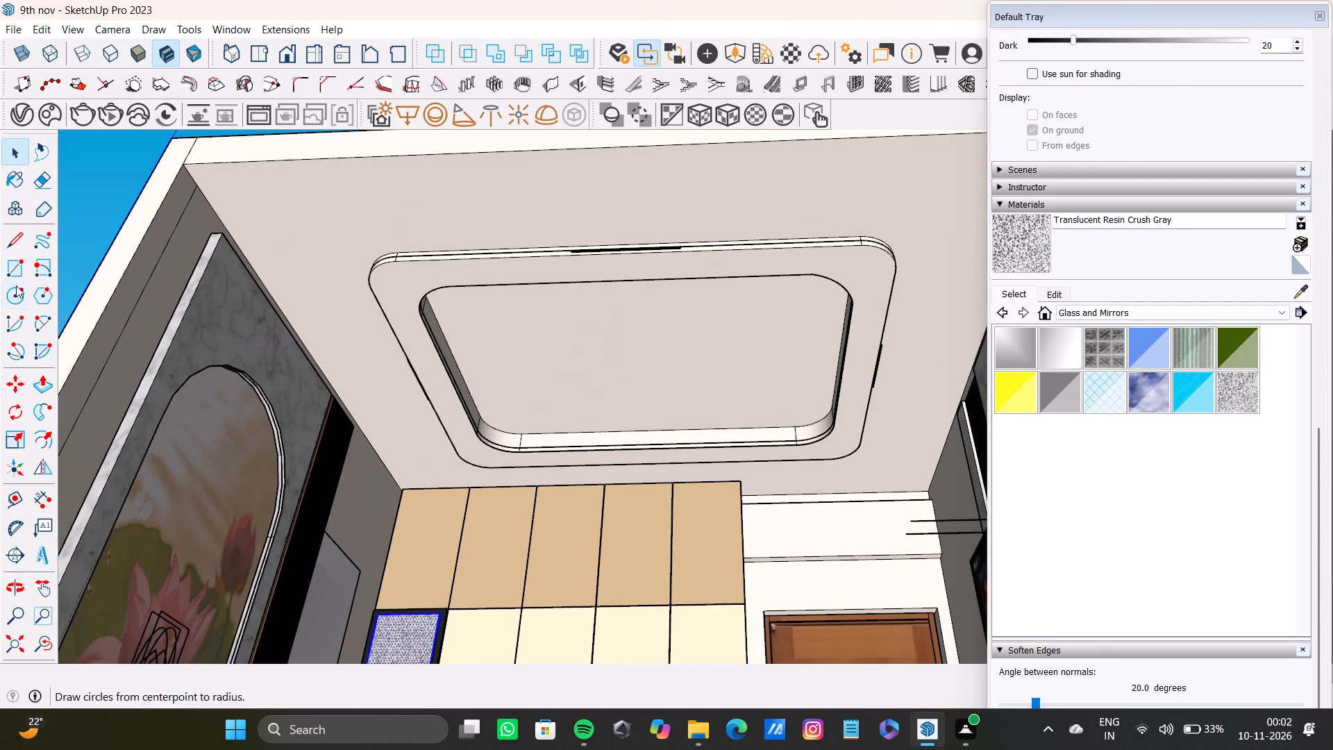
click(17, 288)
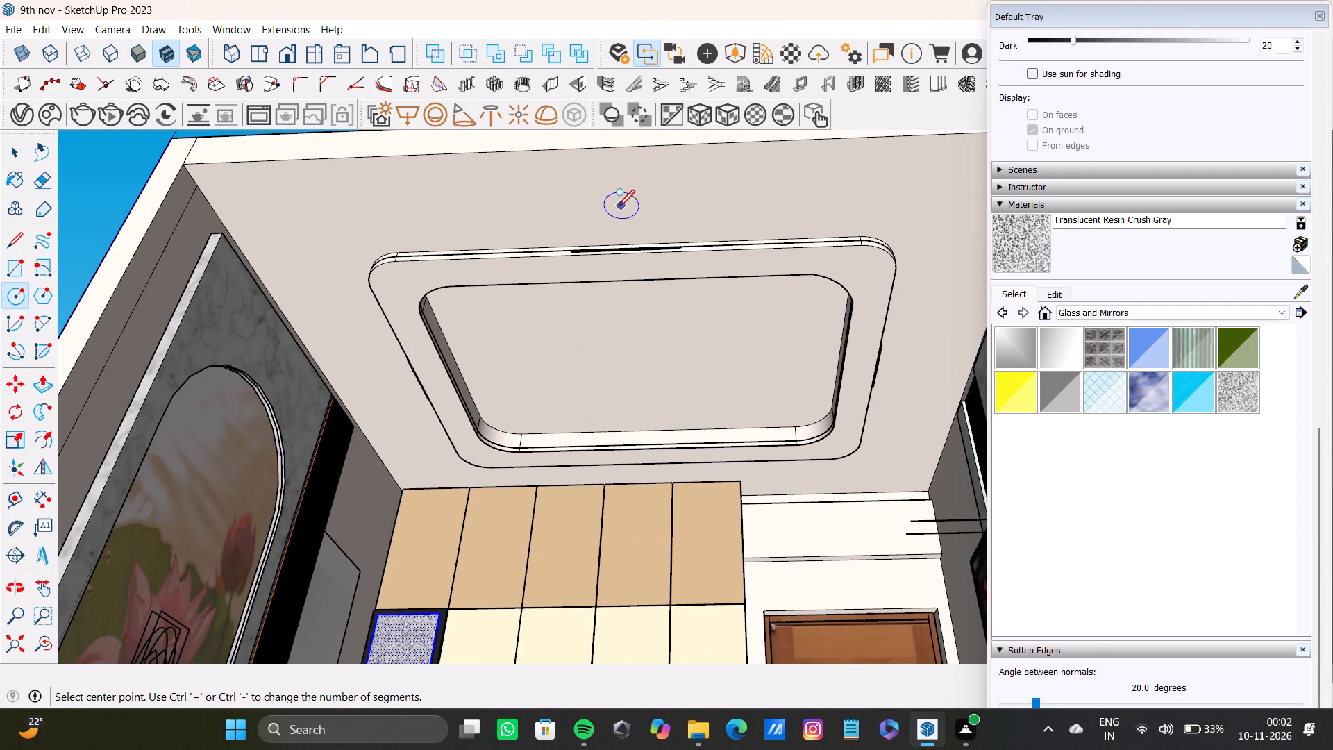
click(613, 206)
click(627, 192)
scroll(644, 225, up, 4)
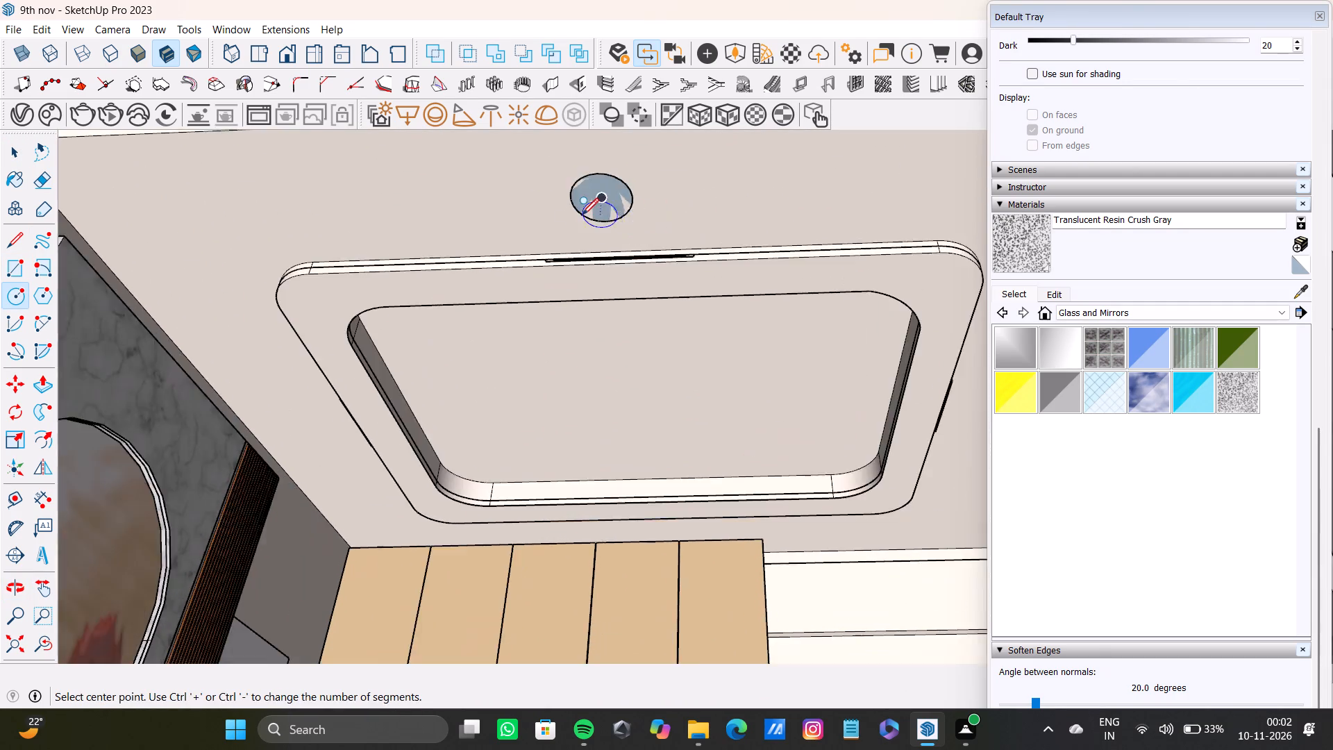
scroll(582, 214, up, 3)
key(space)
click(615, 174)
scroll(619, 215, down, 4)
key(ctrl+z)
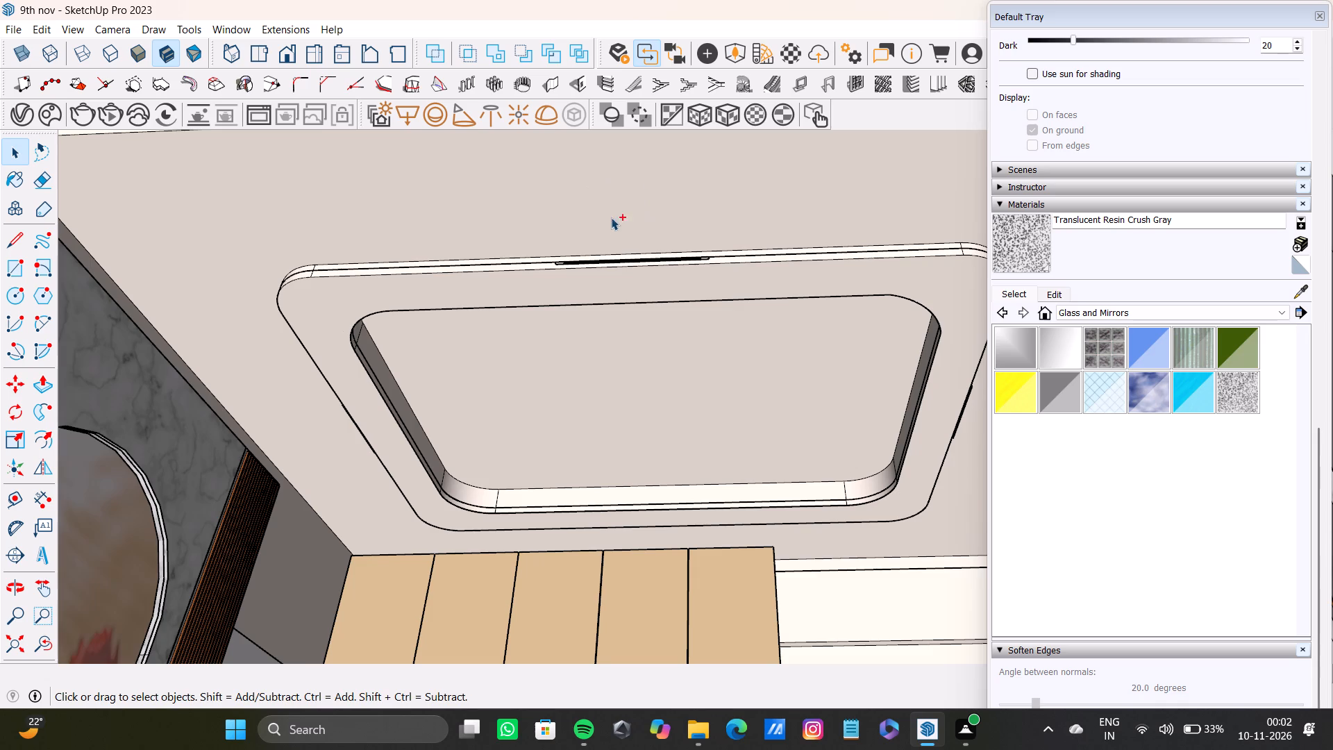
Open the ceiling group for editing and draw a small circle on its face beside the recess's long edge.
triple_click(631, 201)
double_click(636, 199)
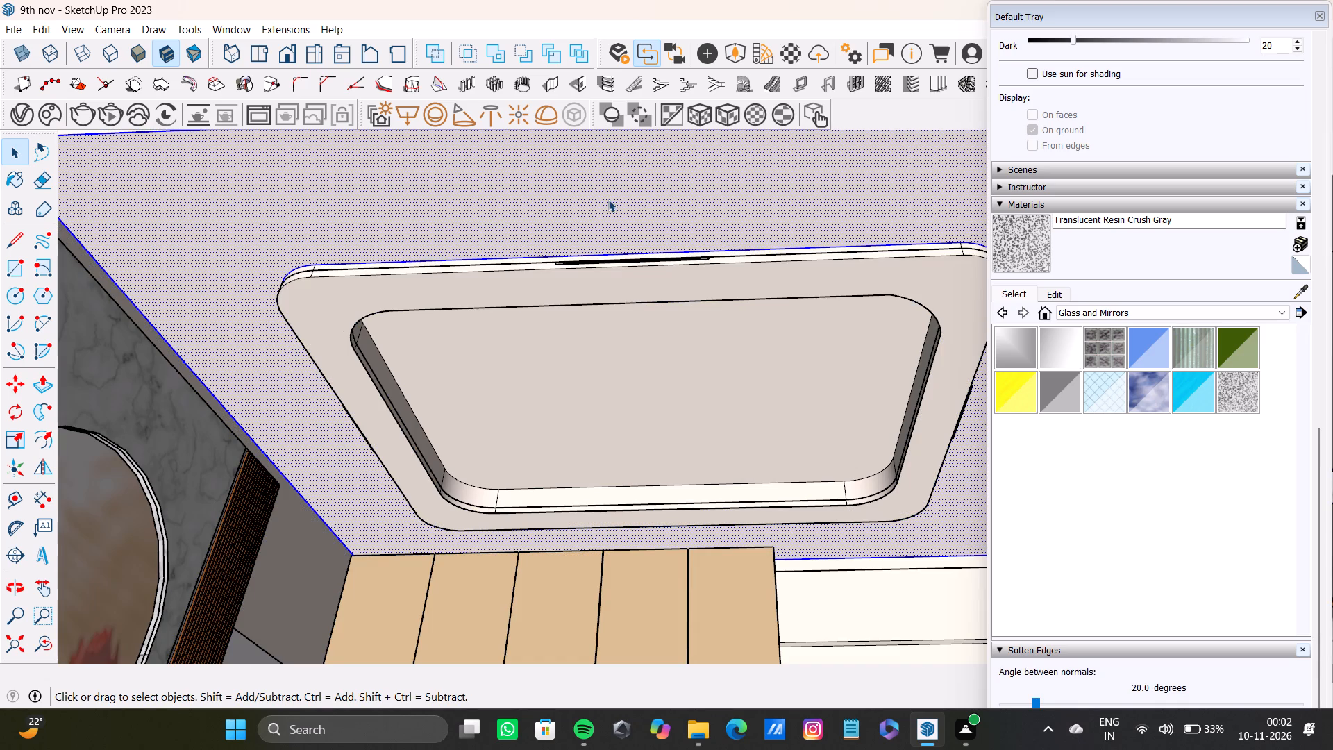
click(608, 199)
scroll(576, 221, down, 11)
middle_drag(573, 212, 558, 186)
click(18, 294)
scroll(443, 253, up, 7)
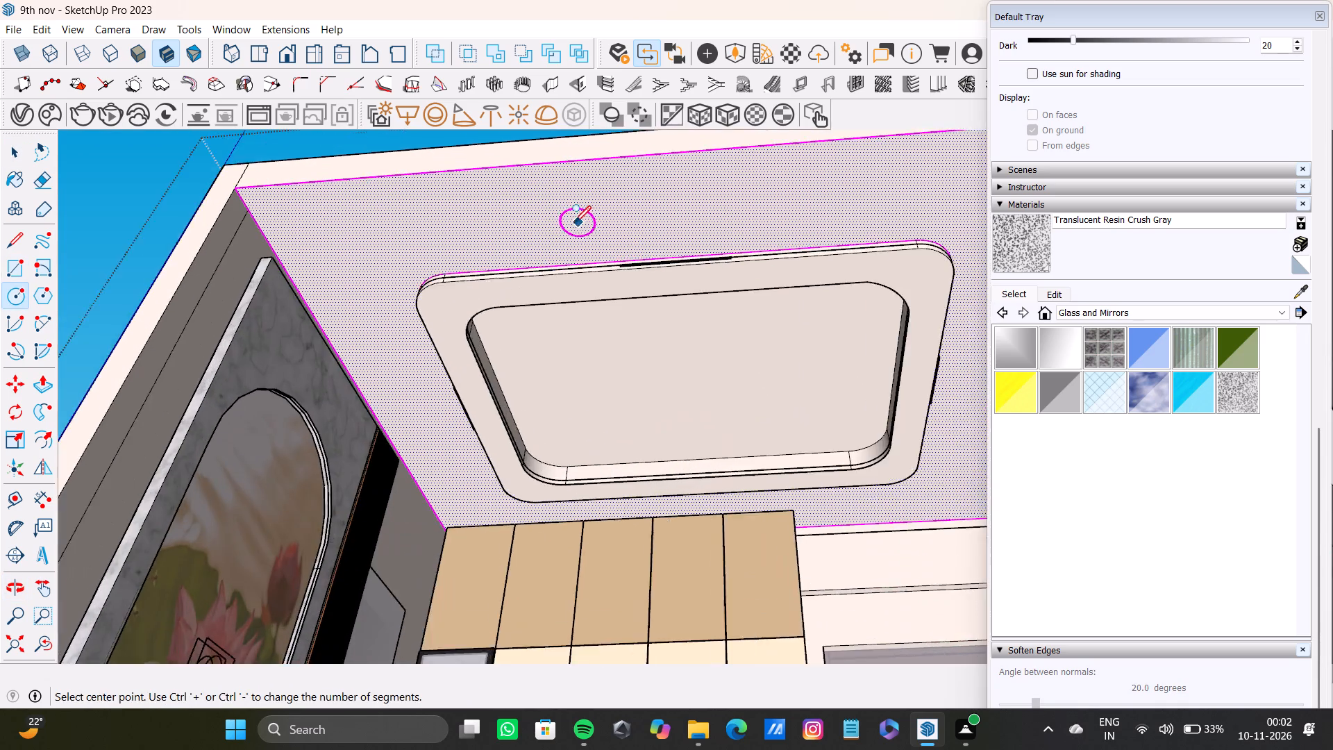
shift+middle_drag(572, 222, 517, 251)
click(598, 247)
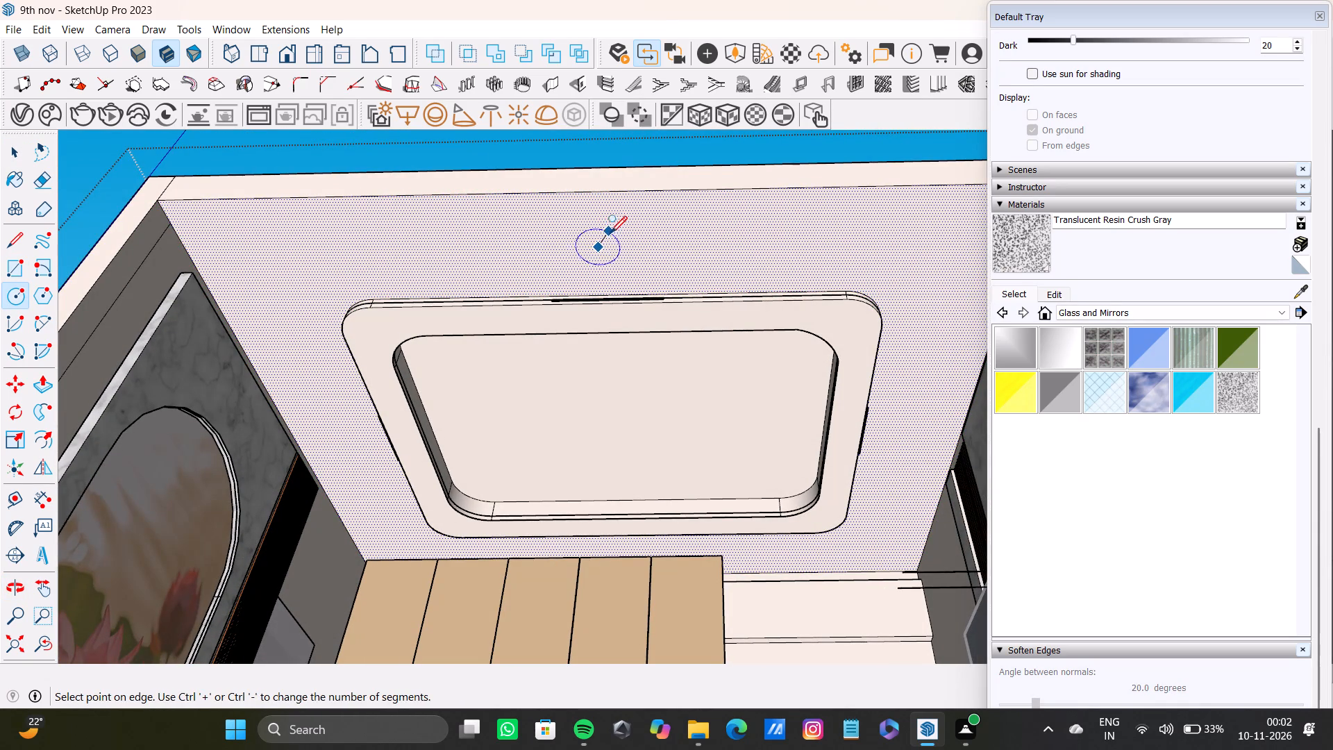
click(616, 232)
Offset the ceiling circle slightly to form a narrow concentric ring.
key(space)
click(602, 244)
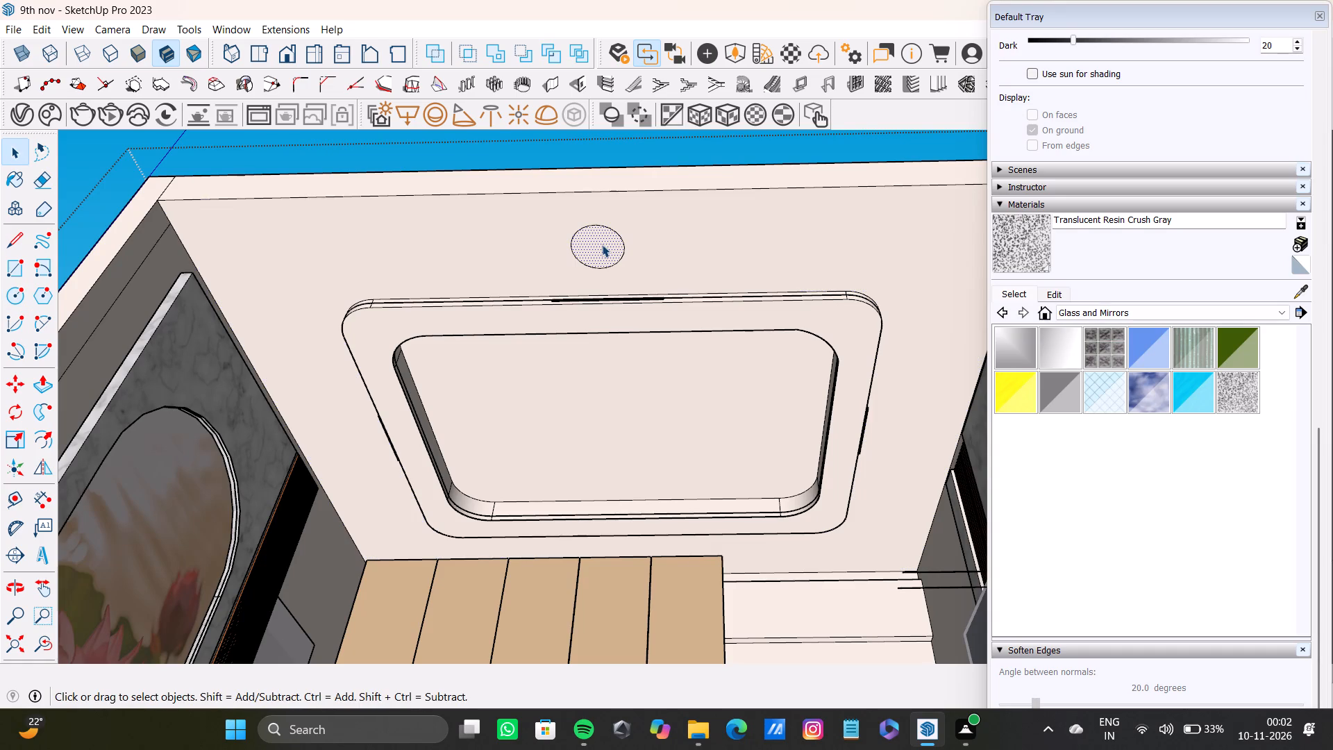
key(f)
drag(601, 245, 619, 254)
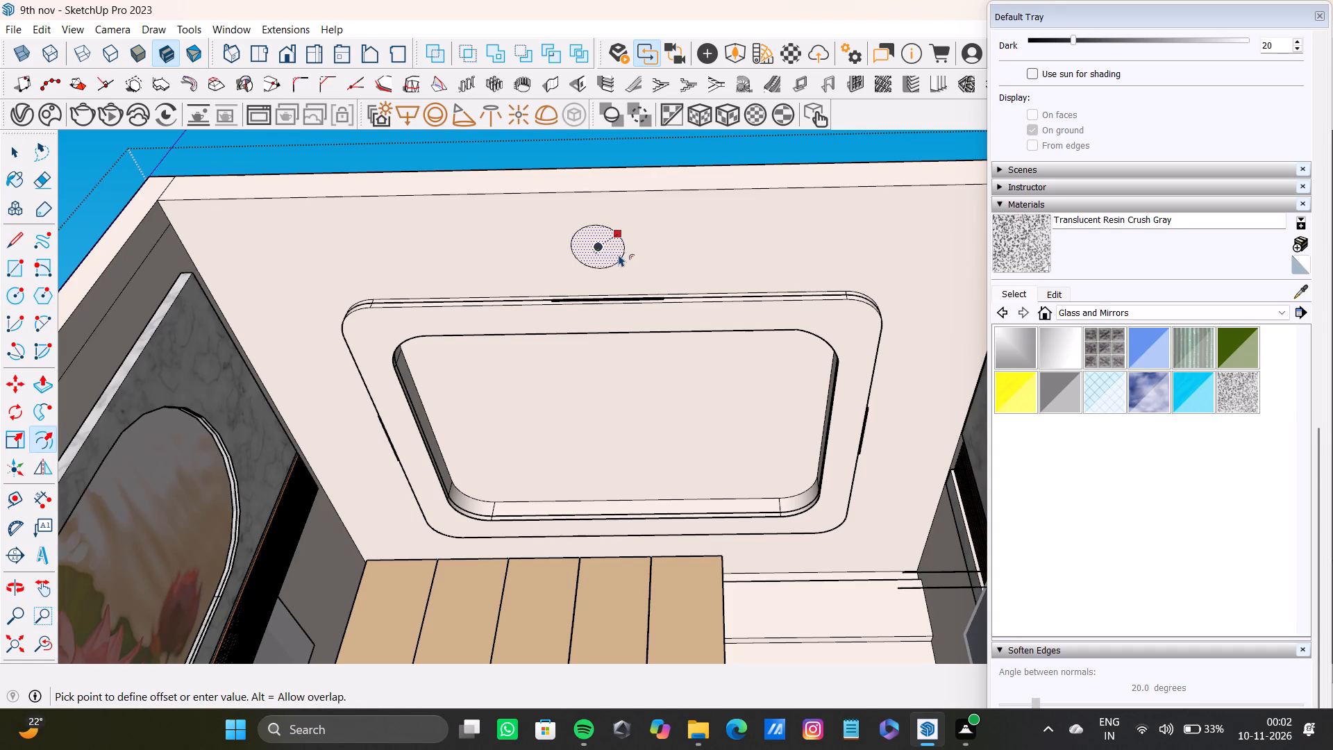
drag(619, 254, 628, 251)
Push/Pull the inner circle slightly into the ceiling to form a shallow round light recess.
key(space)
scroll(599, 249, up, 7)
click(599, 248)
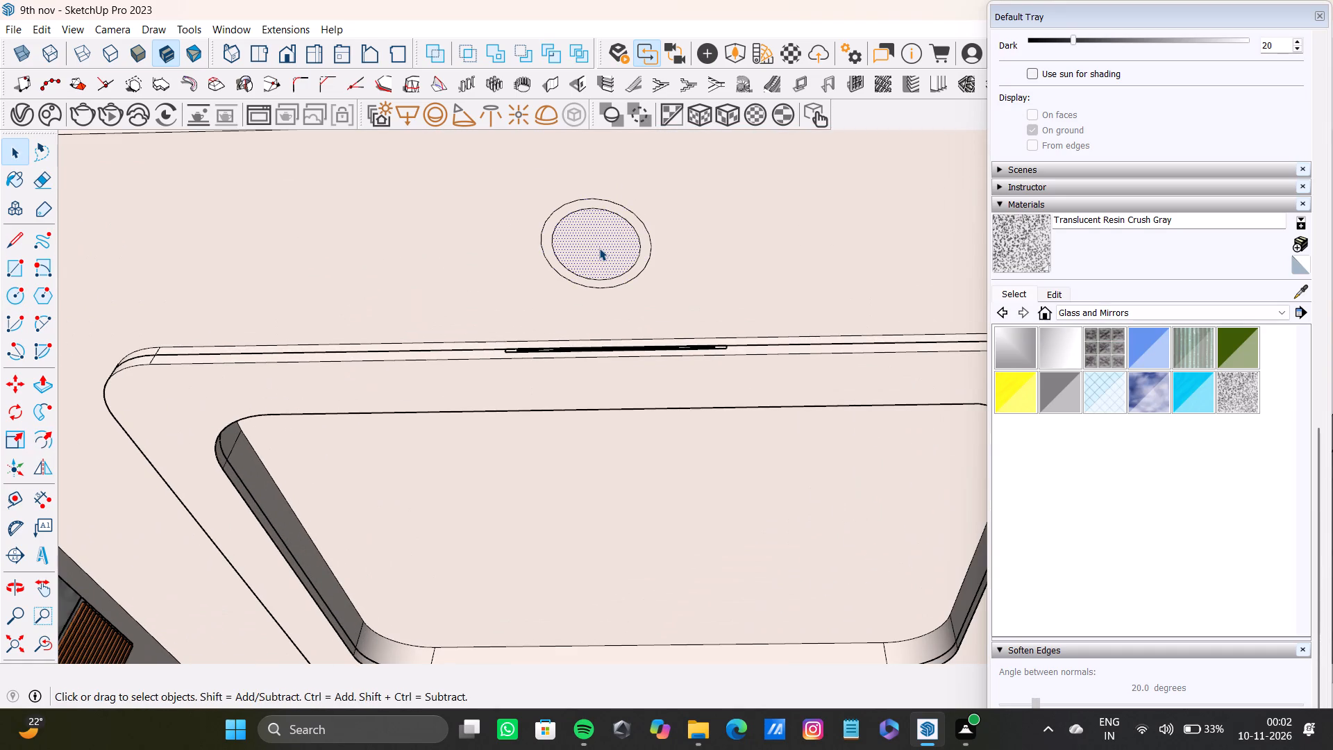
key(p)
drag(599, 248, 598, 240)
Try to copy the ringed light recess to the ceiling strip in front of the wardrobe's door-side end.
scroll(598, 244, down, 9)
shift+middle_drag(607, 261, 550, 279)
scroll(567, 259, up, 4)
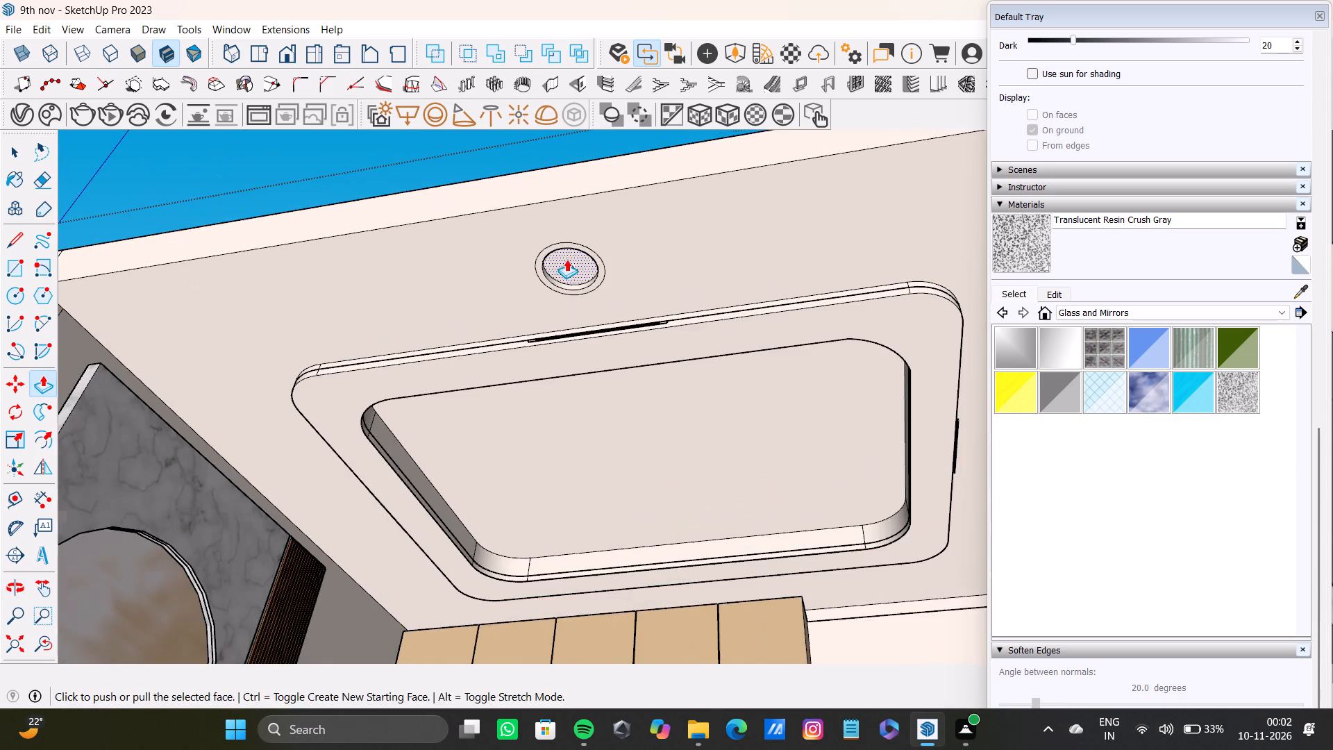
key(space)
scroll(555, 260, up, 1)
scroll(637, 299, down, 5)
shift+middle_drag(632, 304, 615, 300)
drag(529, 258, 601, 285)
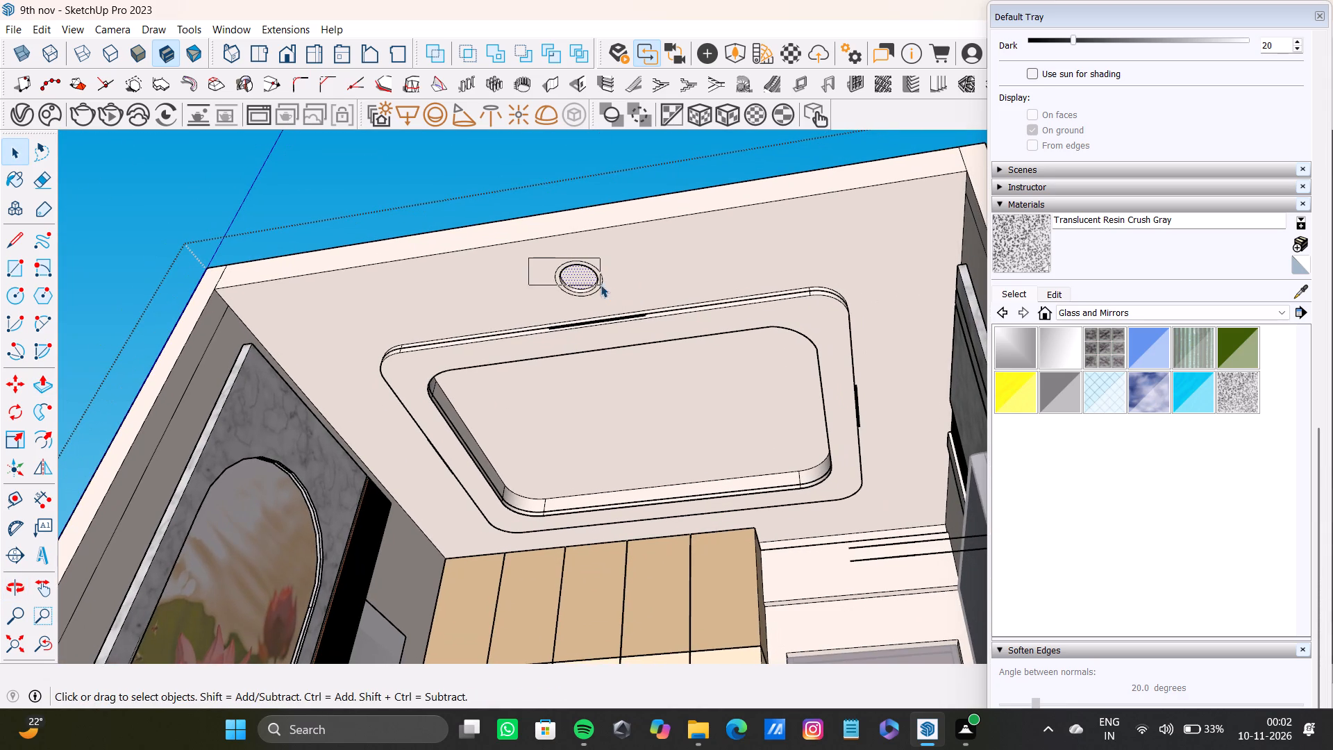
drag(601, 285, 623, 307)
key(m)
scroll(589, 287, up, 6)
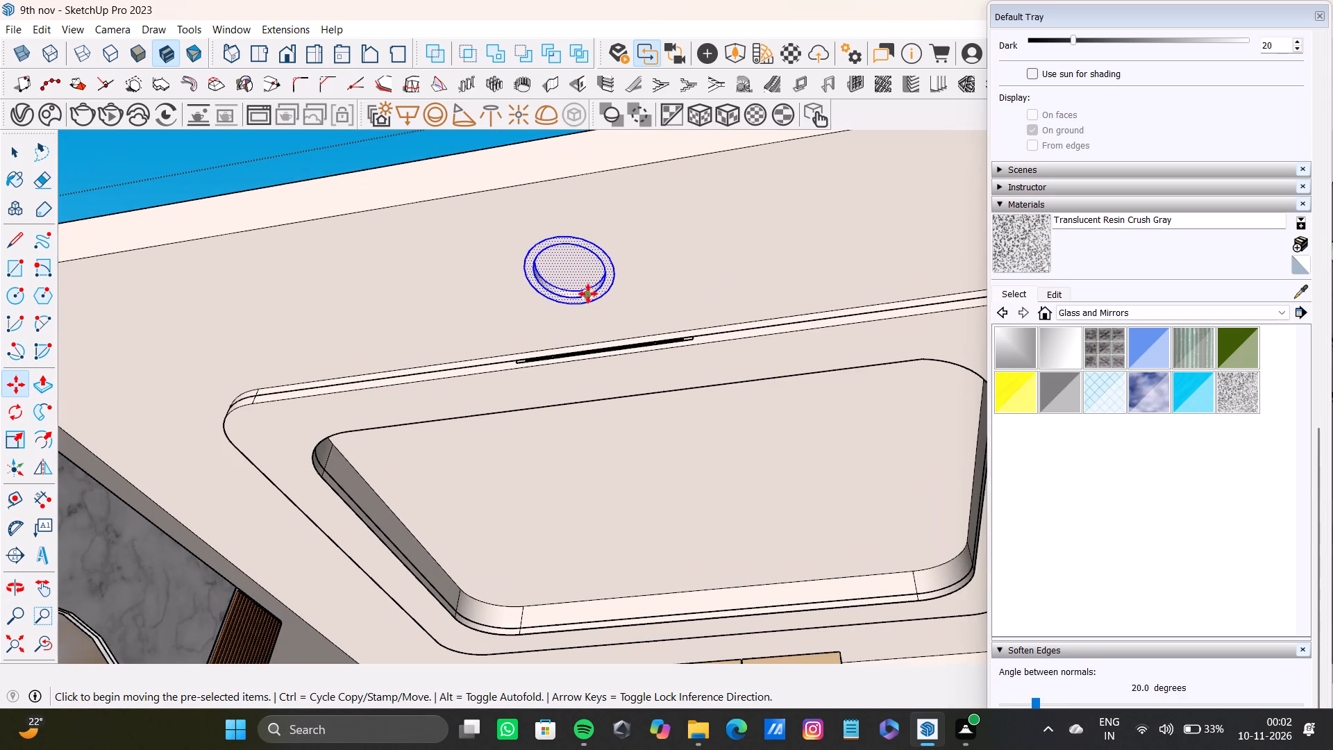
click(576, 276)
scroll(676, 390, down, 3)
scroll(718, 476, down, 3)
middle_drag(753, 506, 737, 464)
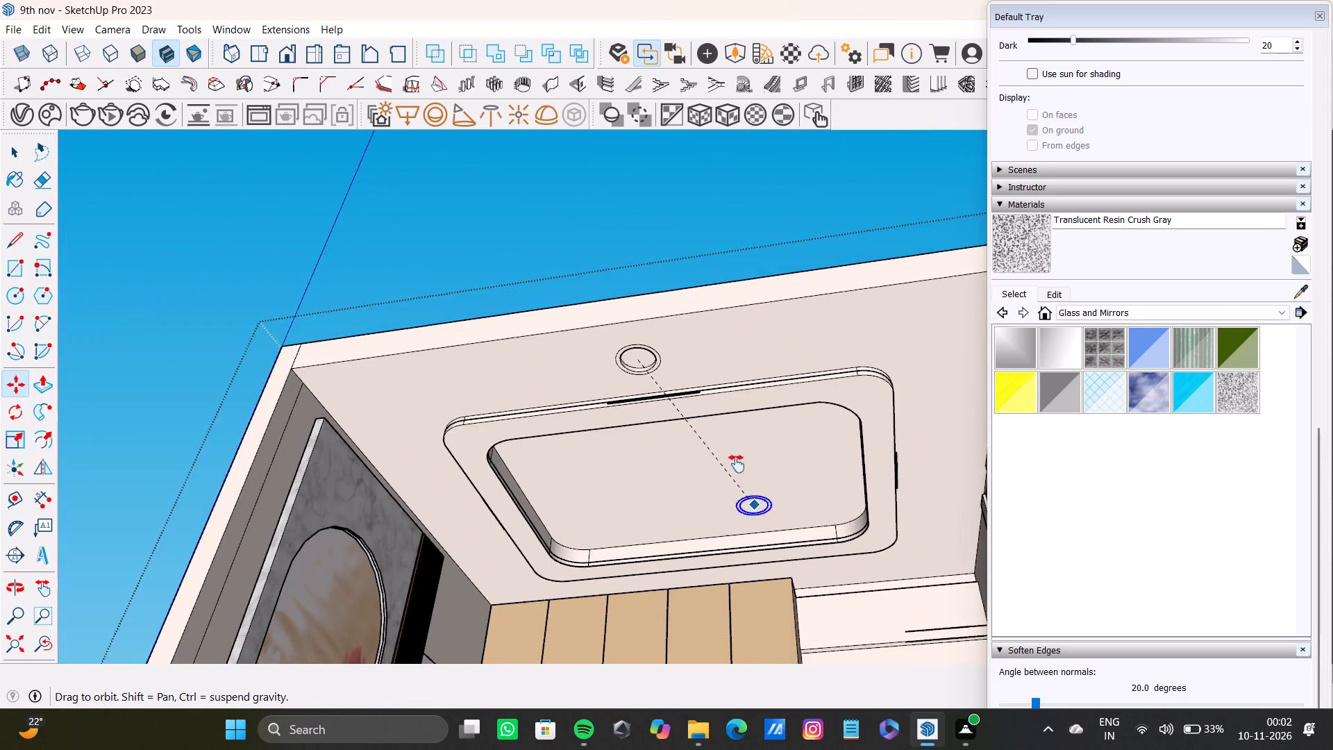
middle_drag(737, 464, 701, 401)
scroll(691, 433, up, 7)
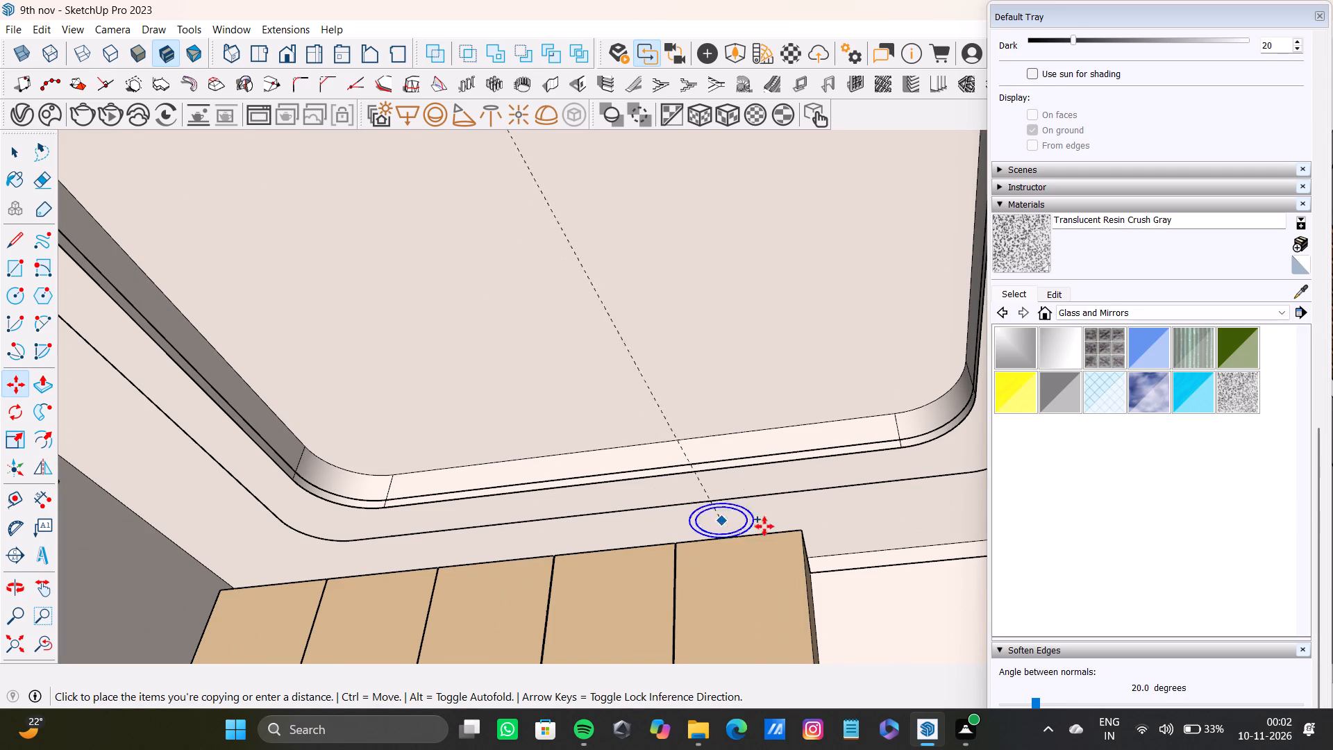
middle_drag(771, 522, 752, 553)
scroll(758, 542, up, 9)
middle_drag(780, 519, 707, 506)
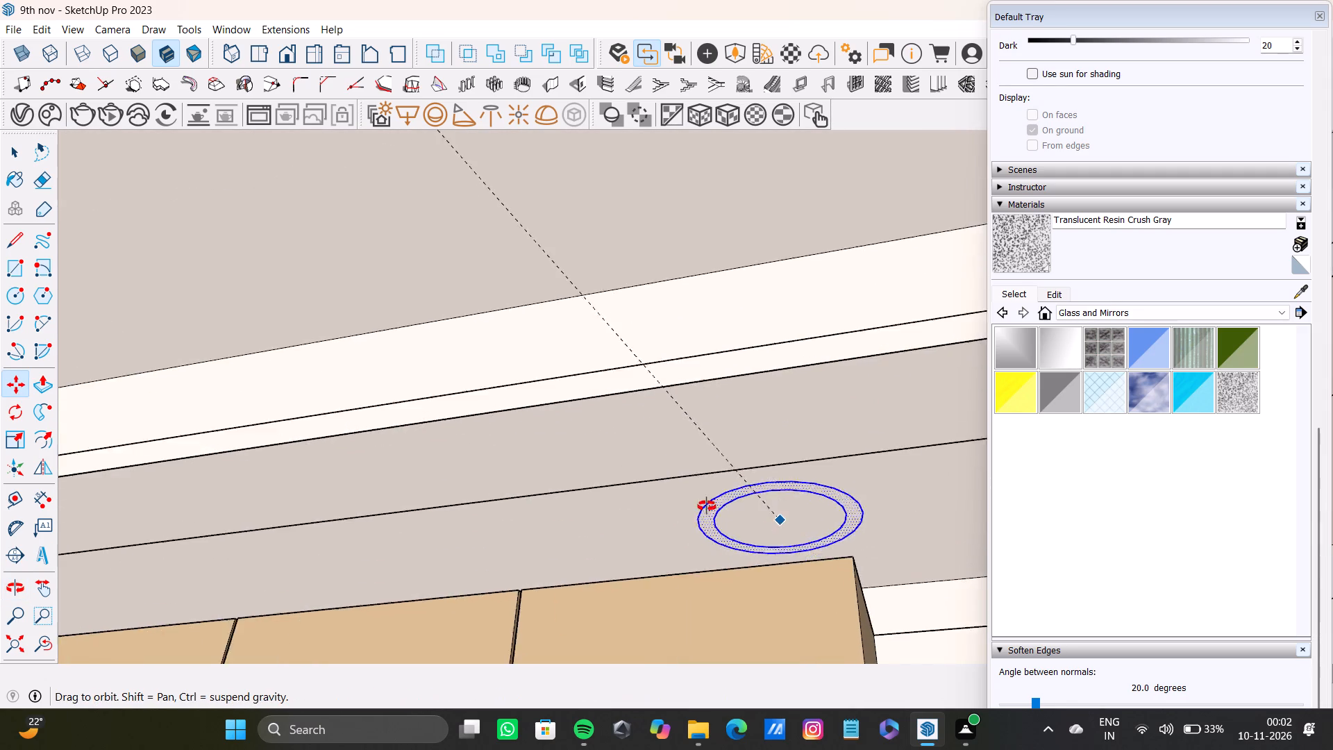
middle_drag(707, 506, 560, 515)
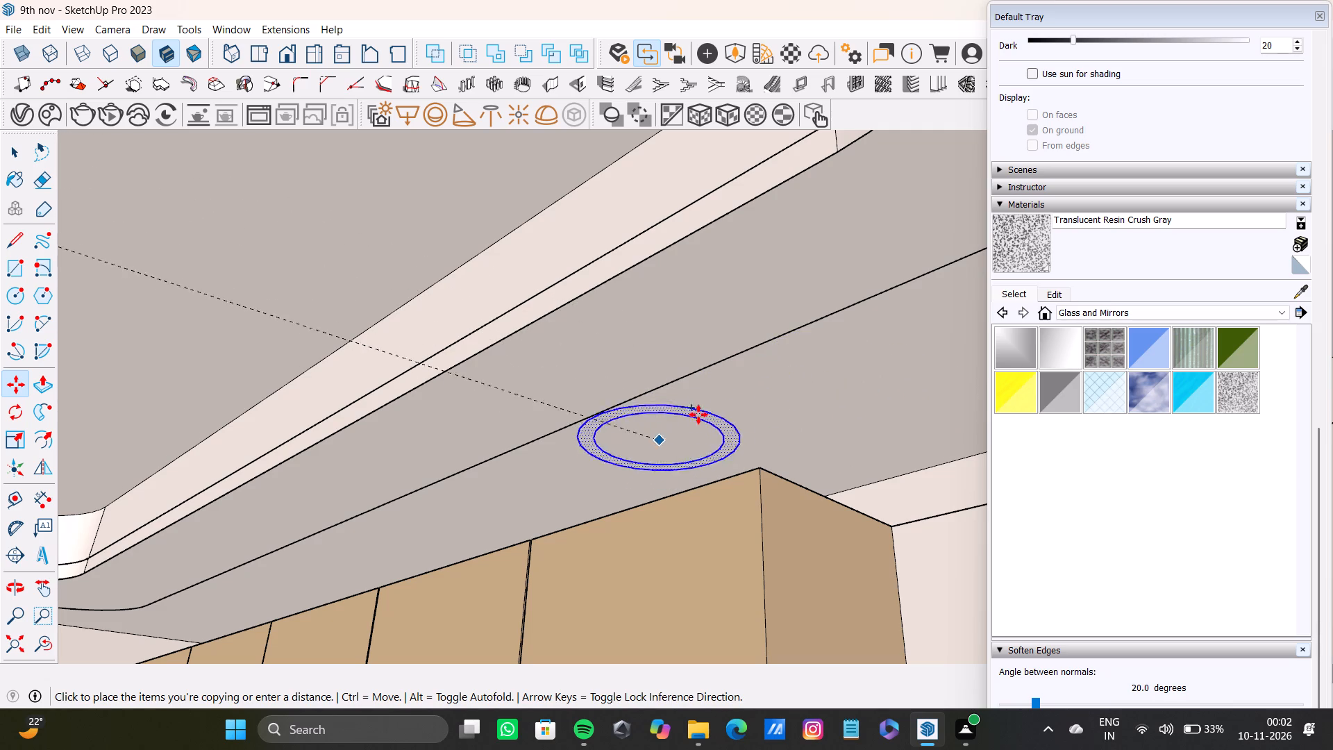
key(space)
Draw a circle on the ceiling strip in front of the wardrobe's door-side end.
drag(10, 294, 60, 292)
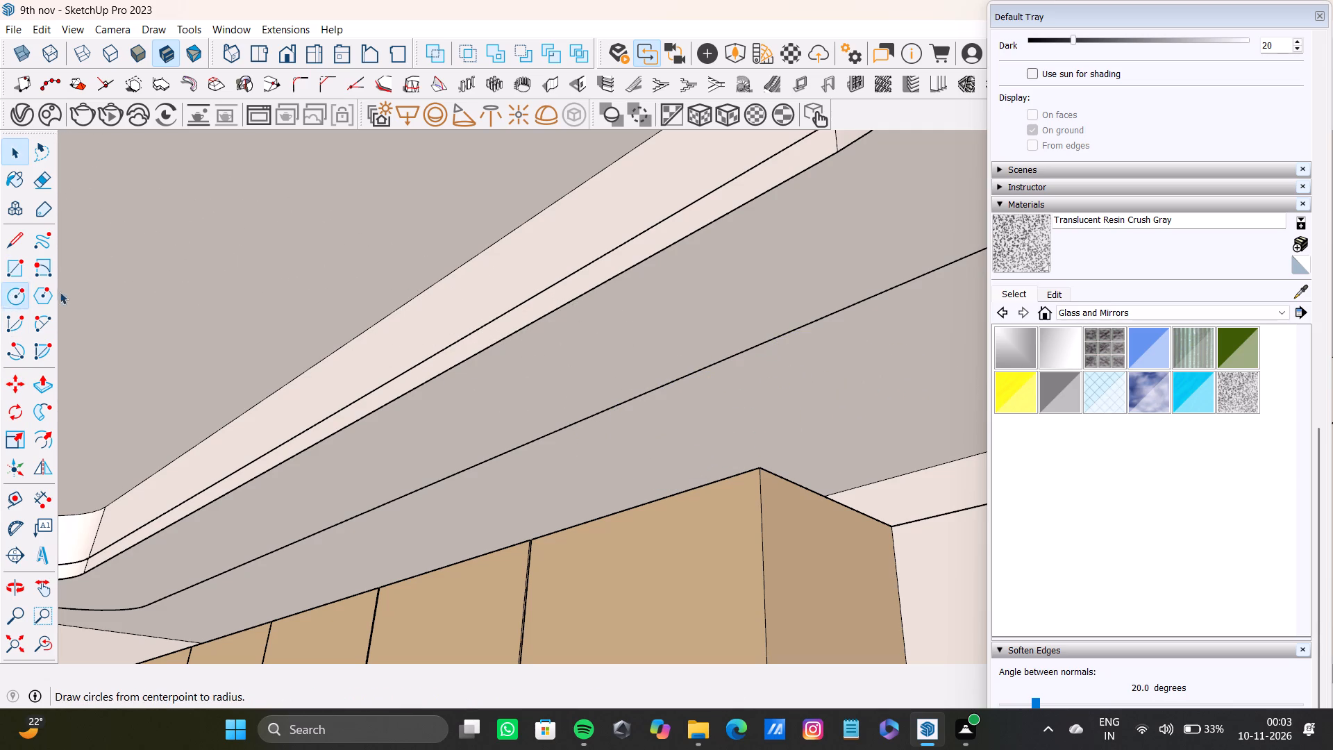
drag(60, 292, 34, 292)
click(23, 290)
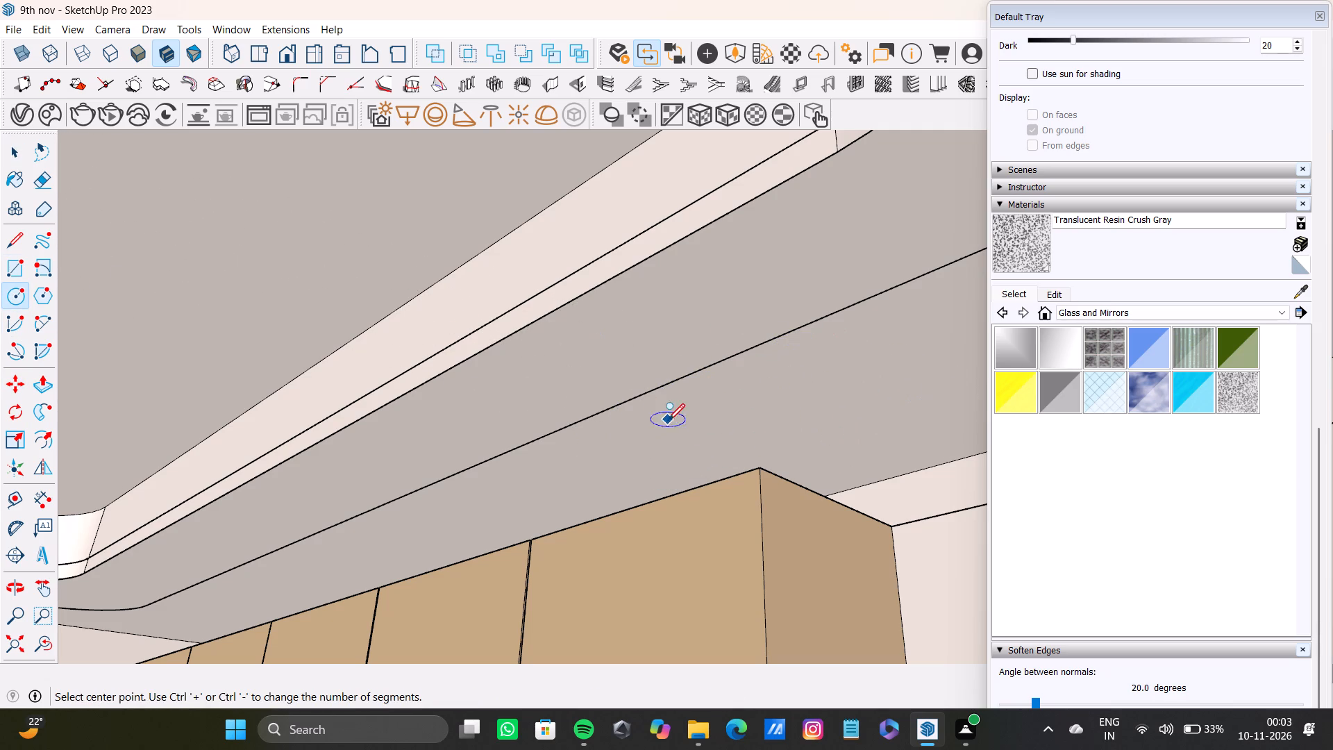
click(734, 431)
click(752, 399)
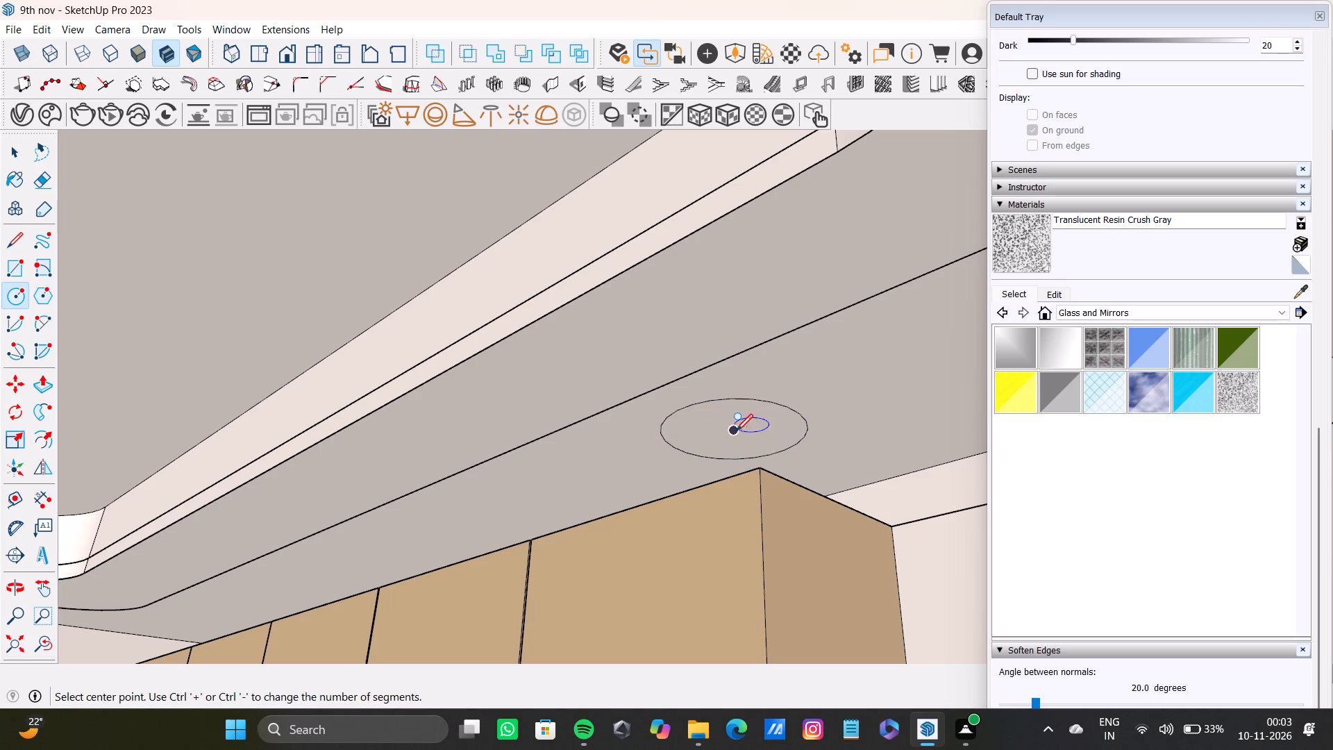
Offset the new ceiling circle slightly inward to form a concentric ring.
key(space)
text(f)
click(736, 430)
key(space)
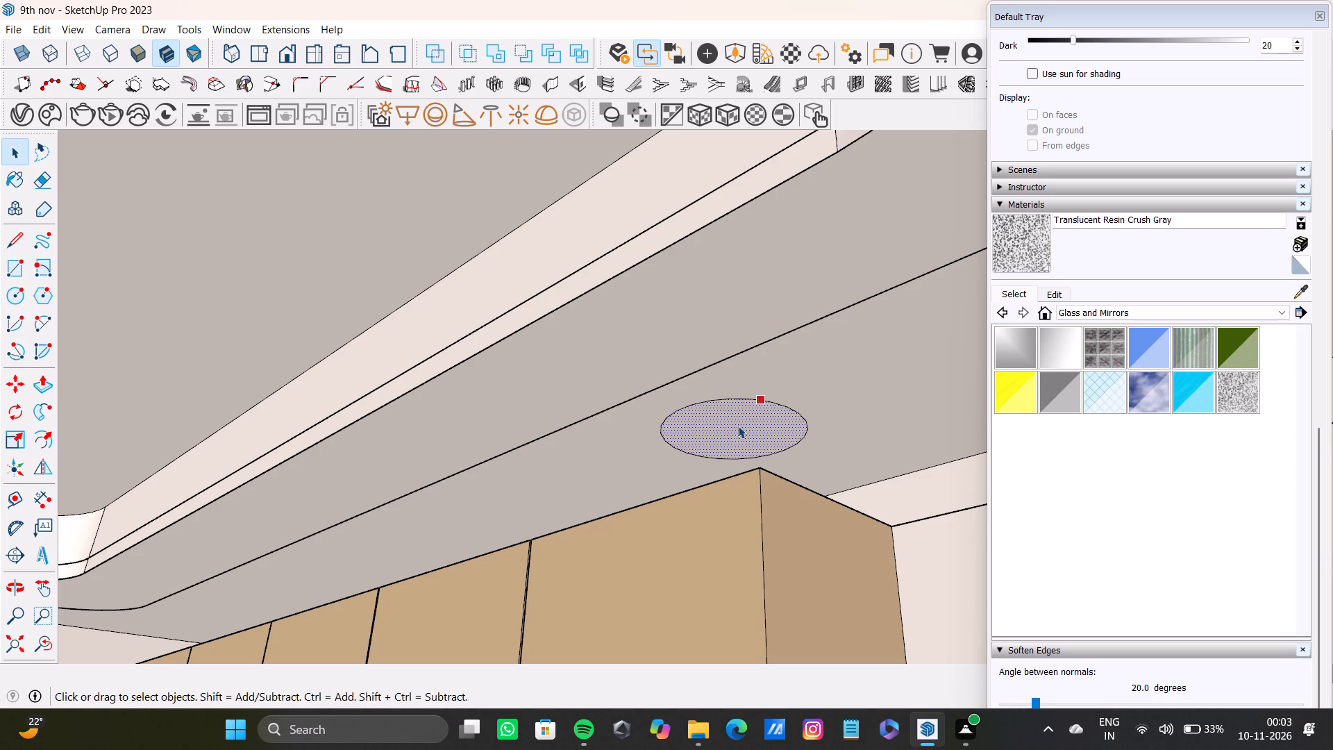
key(f)
drag(738, 425, 769, 402)
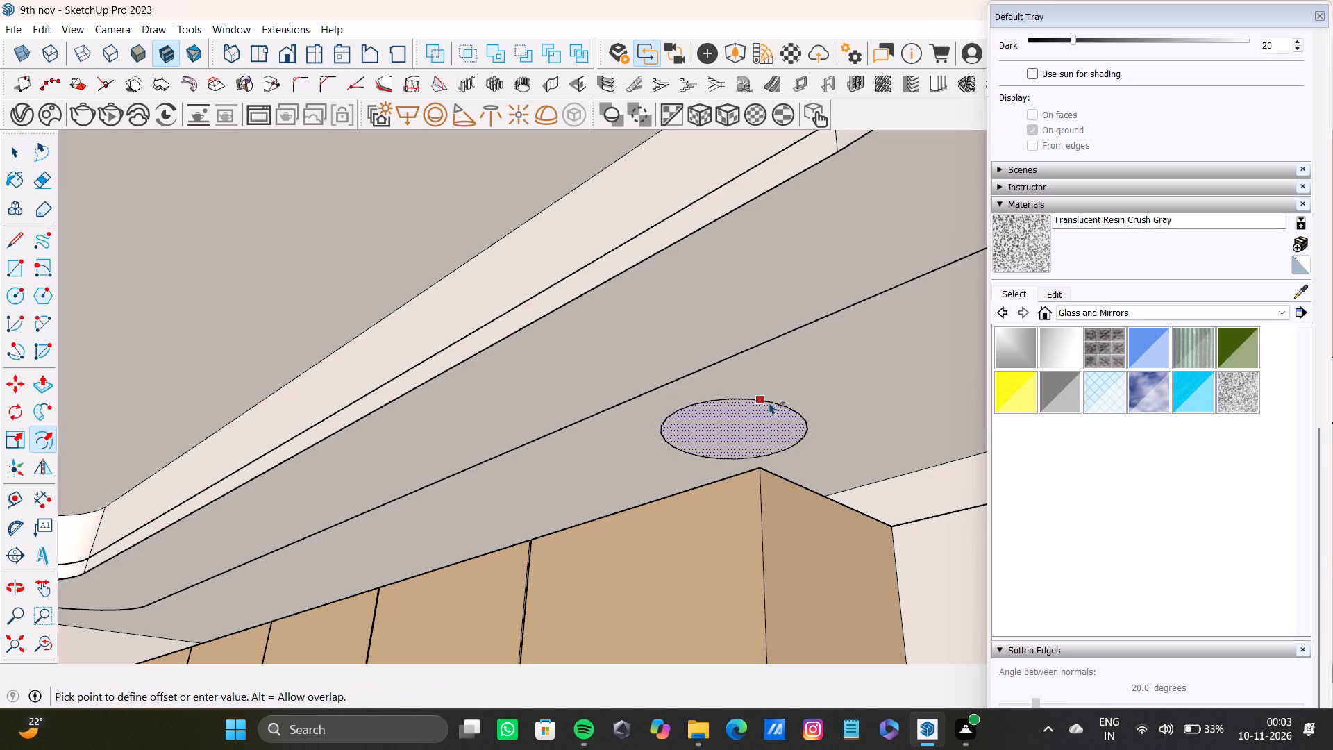
drag(769, 402, 767, 410)
key(space)
Push/Pull the inner circle slightly up into the ceiling to form a shallow round light recess by the wardrobe.
click(739, 430)
key(p)
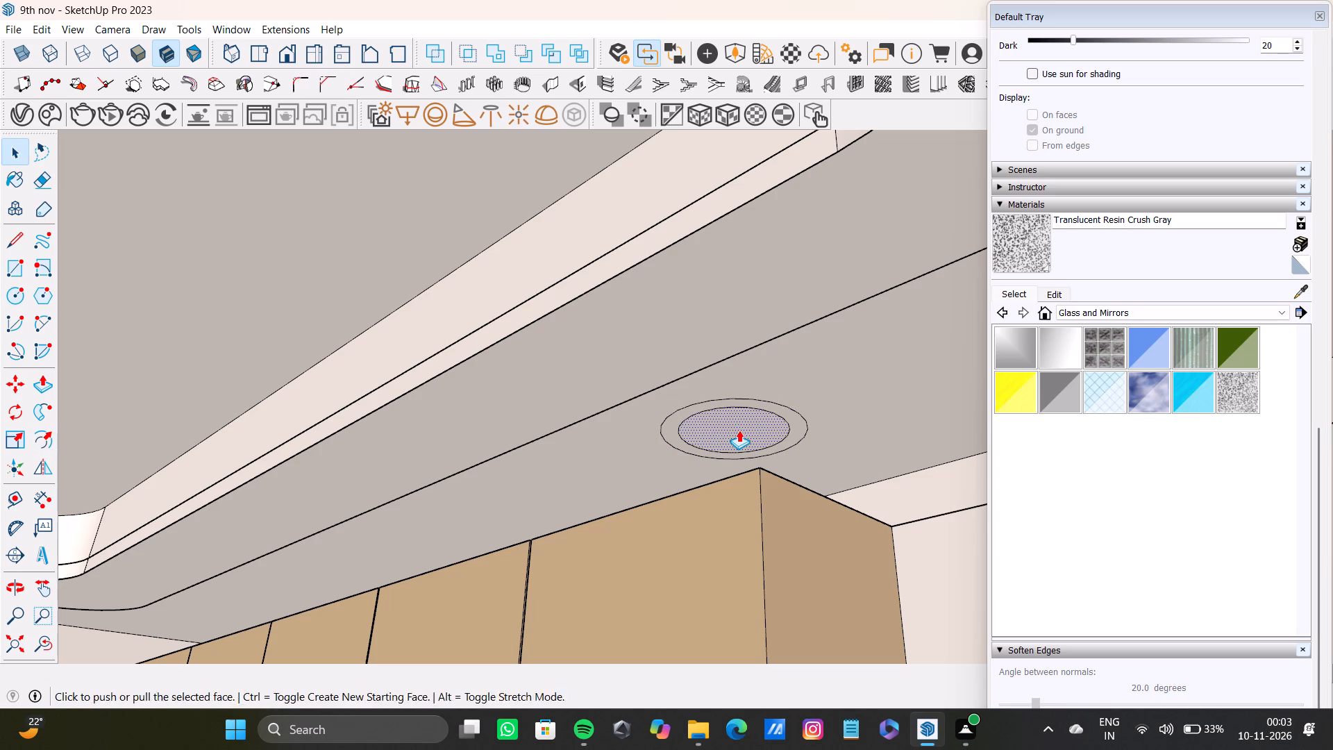
drag(739, 430, 741, 422)
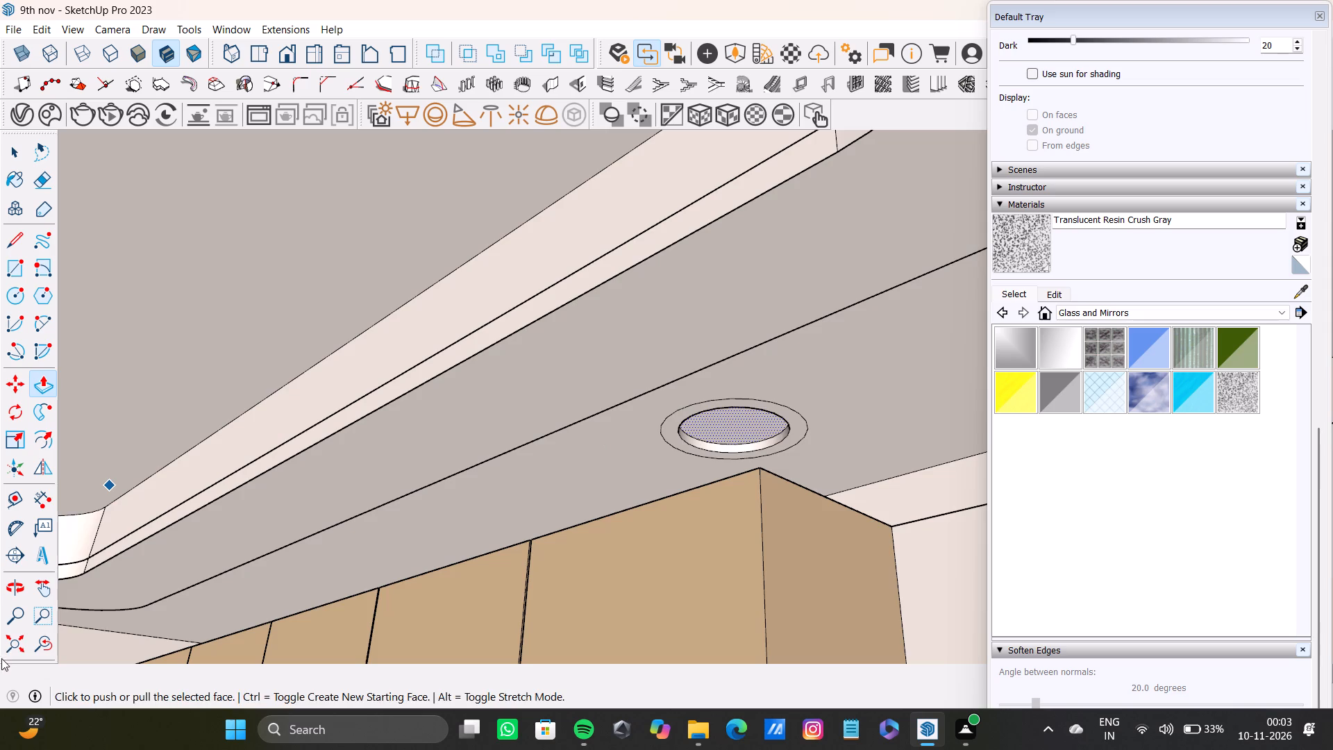
Copy the ringed light recess opposite the wardrobe to the ceiling strip on the arched-panel wall side.
click(19, 637)
middle_drag(356, 511, 794, 642)
scroll(286, 482, up, 9)
shift+middle_drag(366, 524, 351, 257)
scroll(336, 262, up, 5)
shift+middle_drag(336, 276, 376, 399)
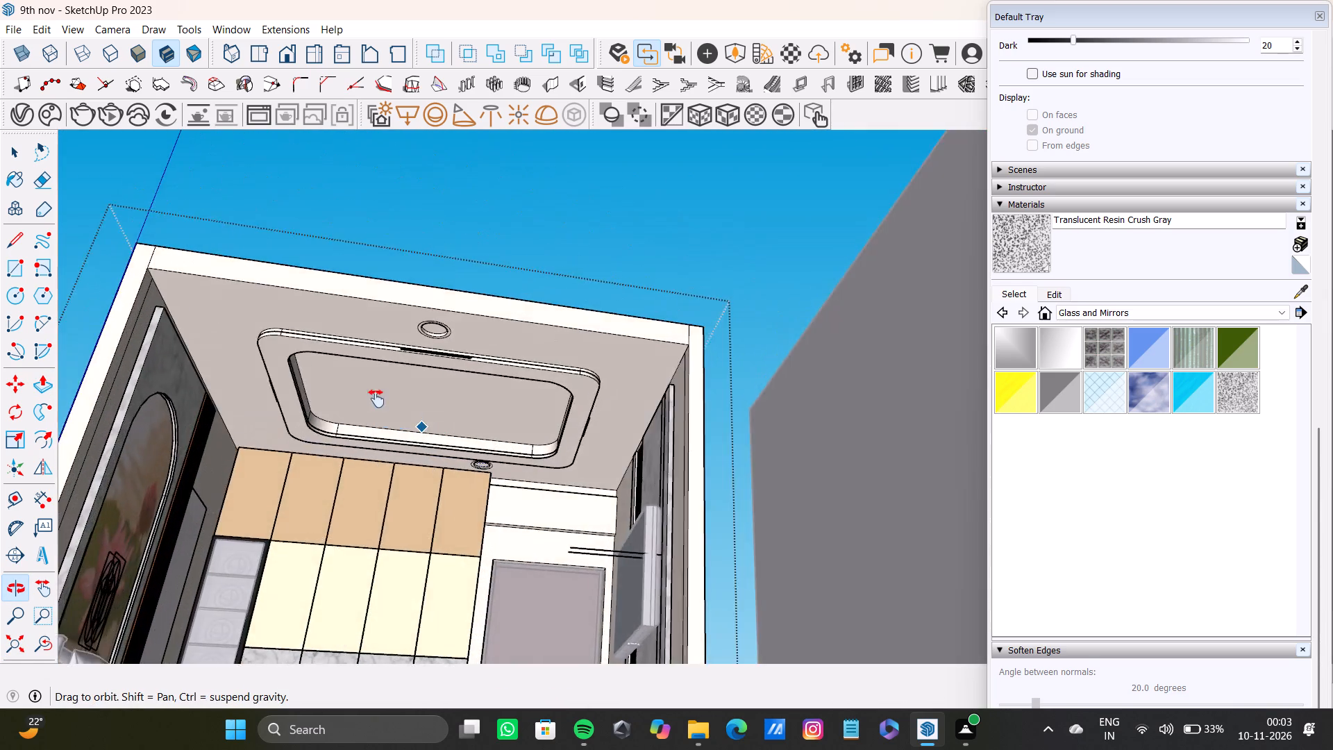
shift+middle_drag(376, 399, 533, 328)
scroll(621, 228, up, 3)
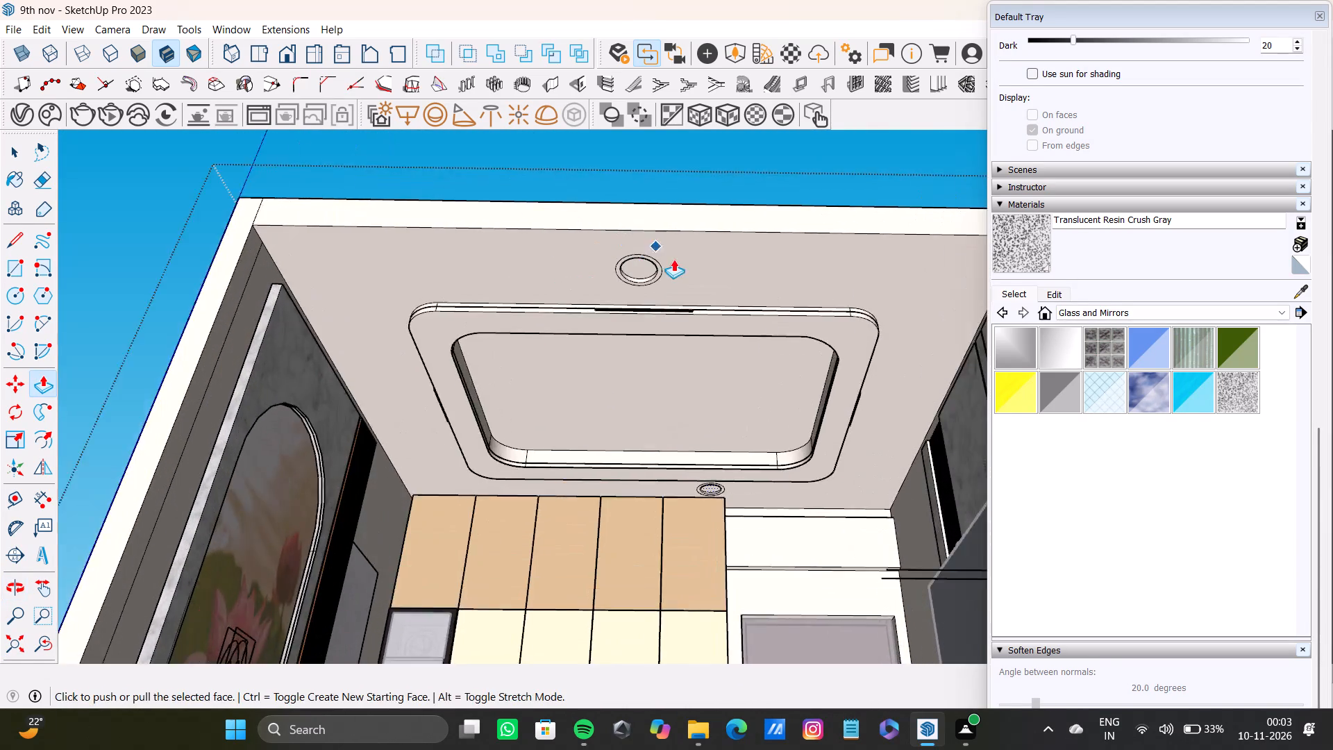
scroll(673, 259, up, 3)
key(space)
drag(560, 235, 678, 306)
key(m)
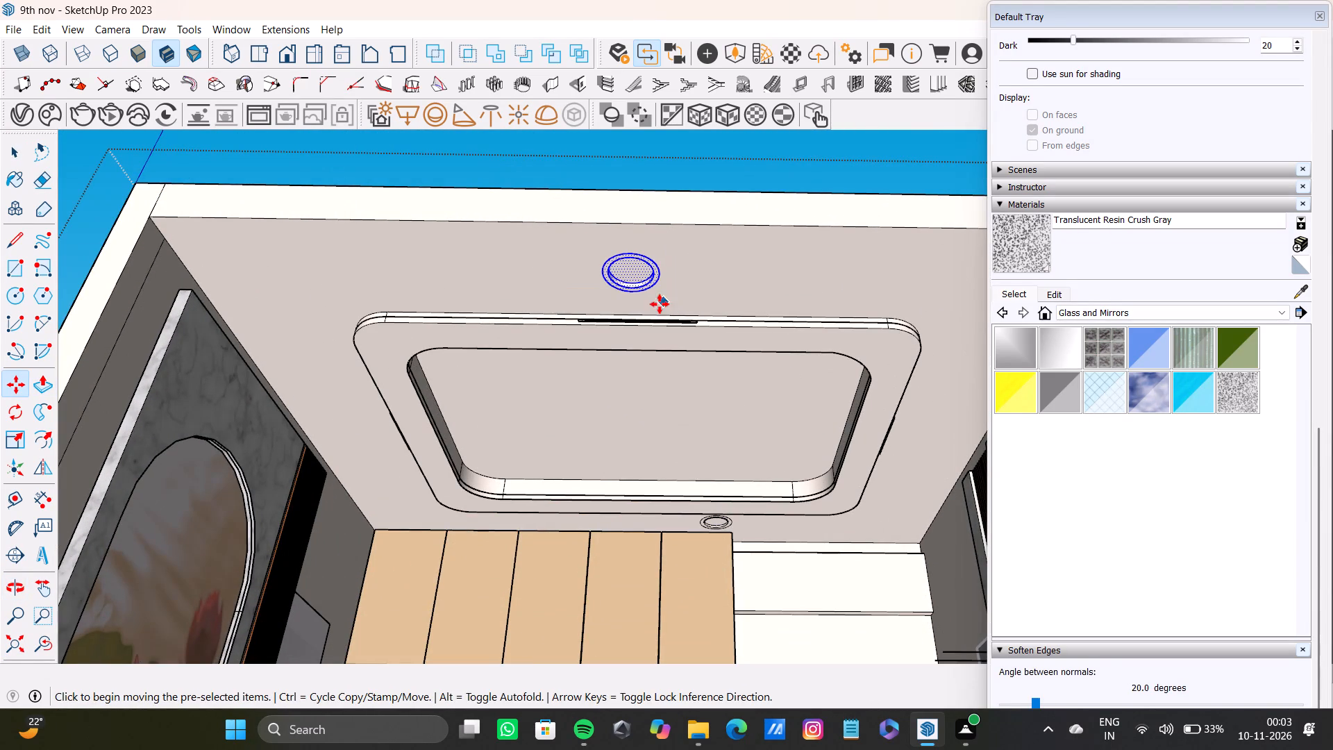
click(600, 276)
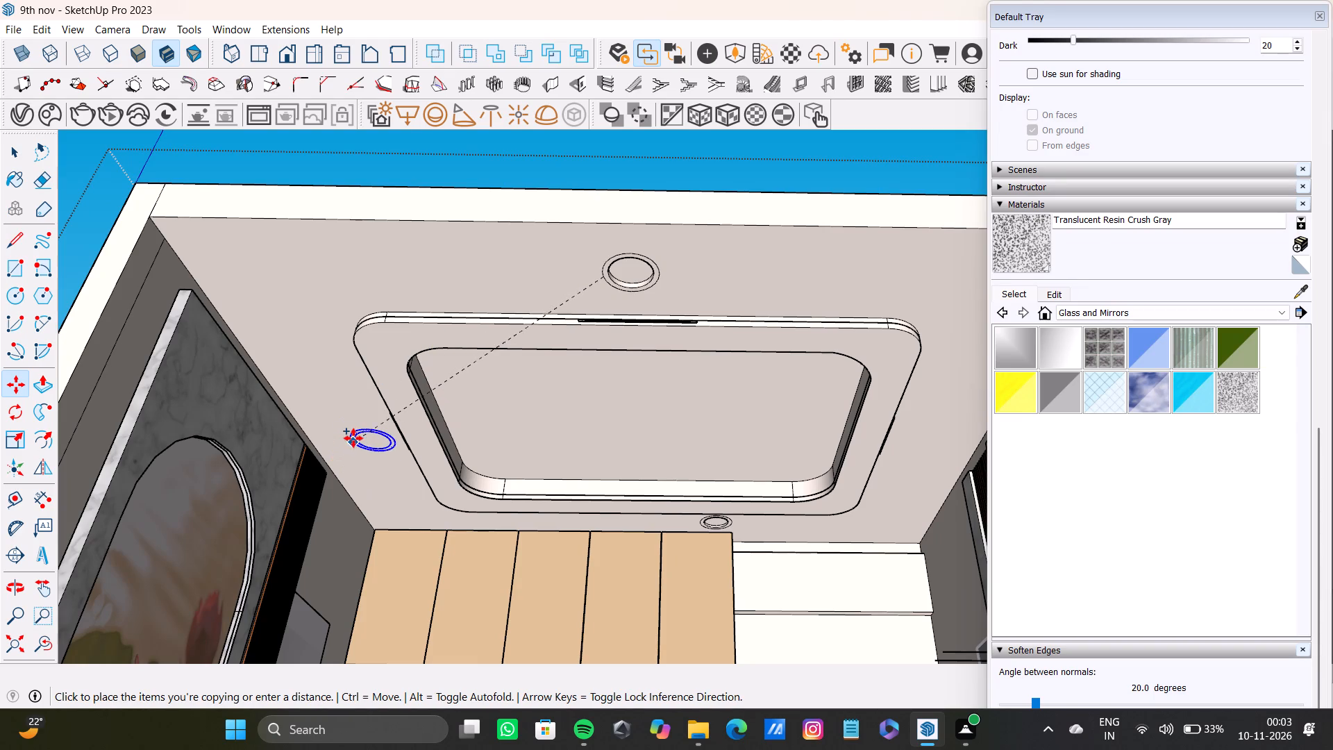
click(342, 431)
Copy the arched-panel-side light recess along the red axis to the ceiling strip on the TV wall side.
scroll(398, 417, up, 6)
scroll(404, 419, down, 2)
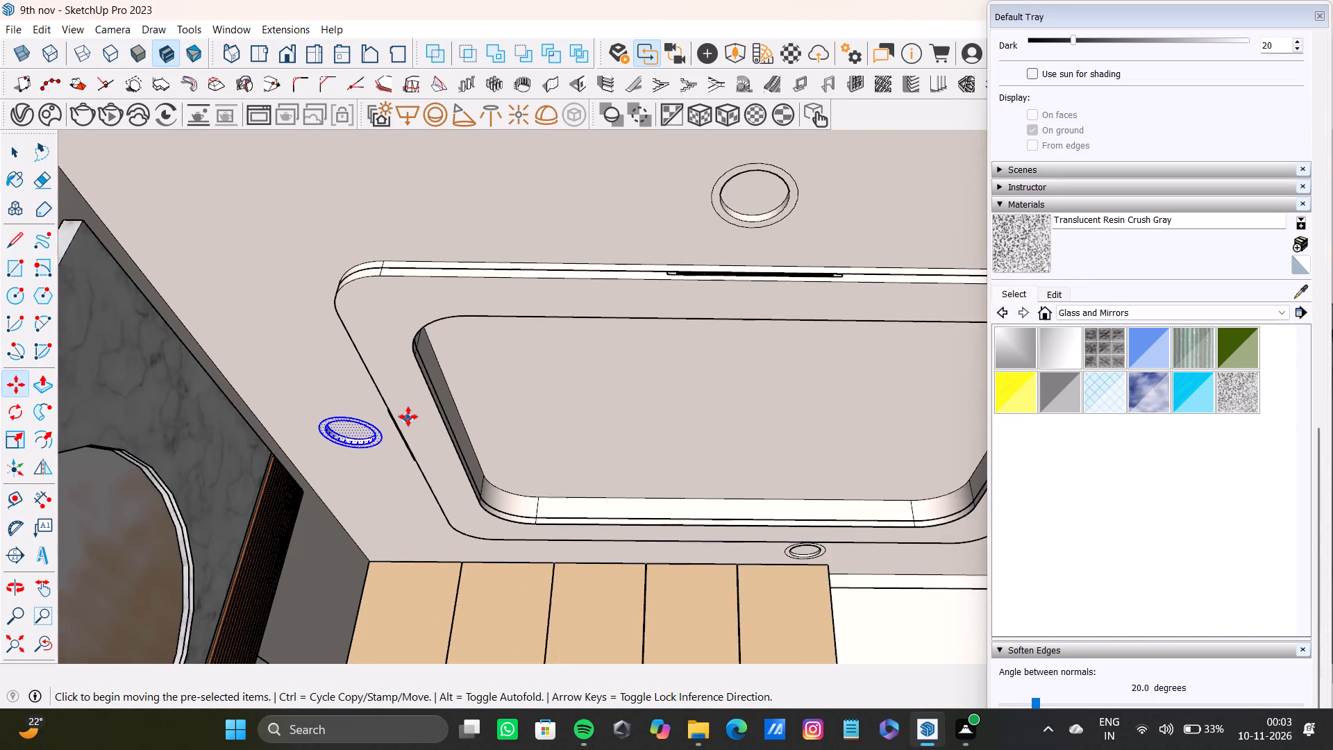
scroll(408, 417, down, 2)
shift+middle_drag(392, 415, 378, 420)
ctrl+click(368, 439)
scroll(579, 437, down, 3)
shift+middle_drag(637, 431, 502, 403)
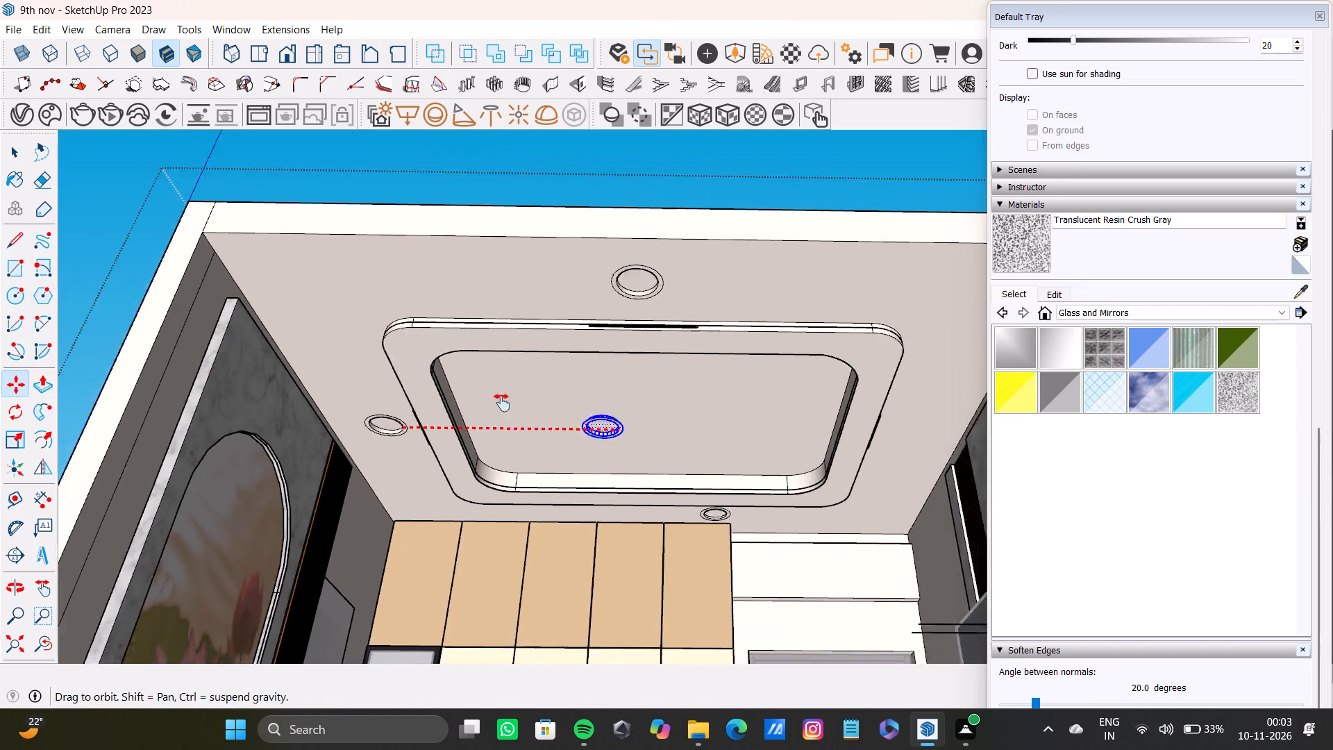
shift+middle_drag(502, 403, 438, 387)
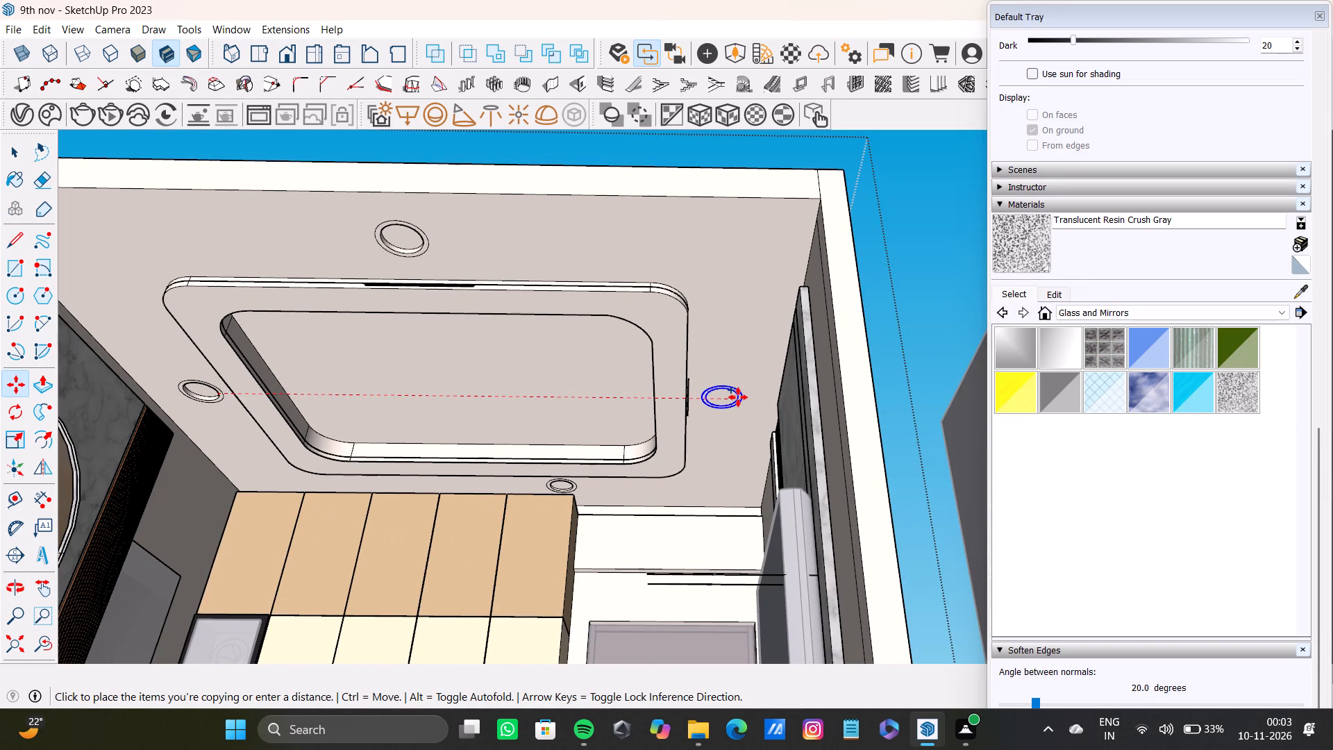
click(738, 397)
key(space)
Place a V-Ray spot light at the centre of the ceiling recess on the arched-panel wall side.
scroll(711, 412, up, 4)
scroll(675, 396, down, 9)
shift+middle_drag(667, 399, 840, 375)
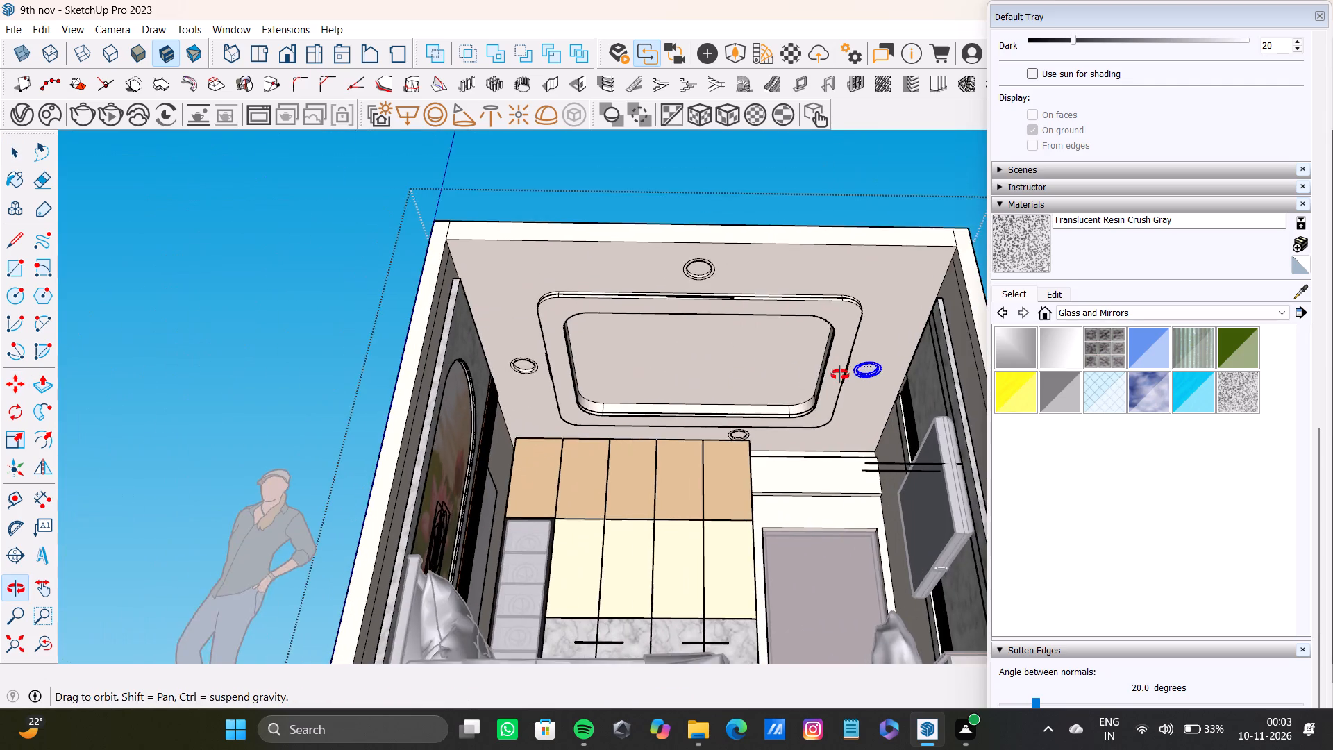
shift+middle_drag(840, 375, 810, 390)
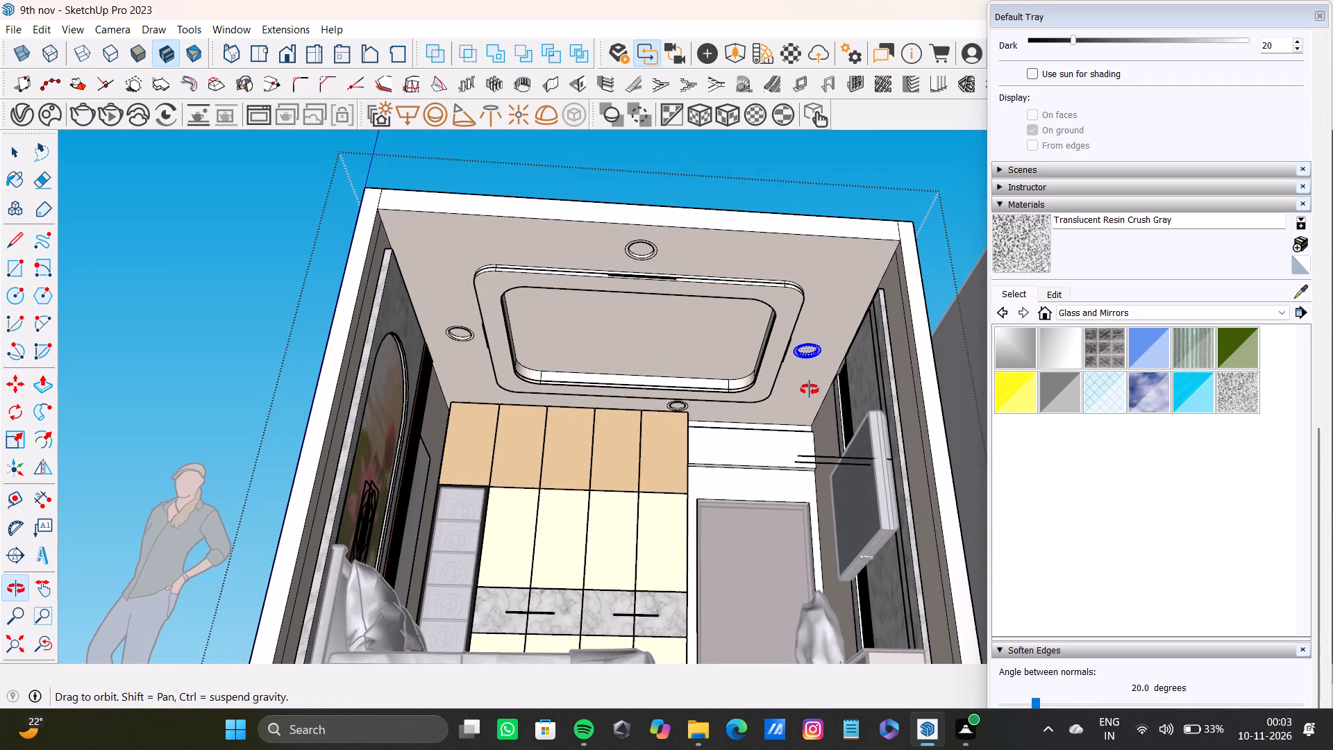
shift+middle_drag(810, 390, 807, 387)
scroll(580, 431, up, 11)
scroll(751, 394, down, 7)
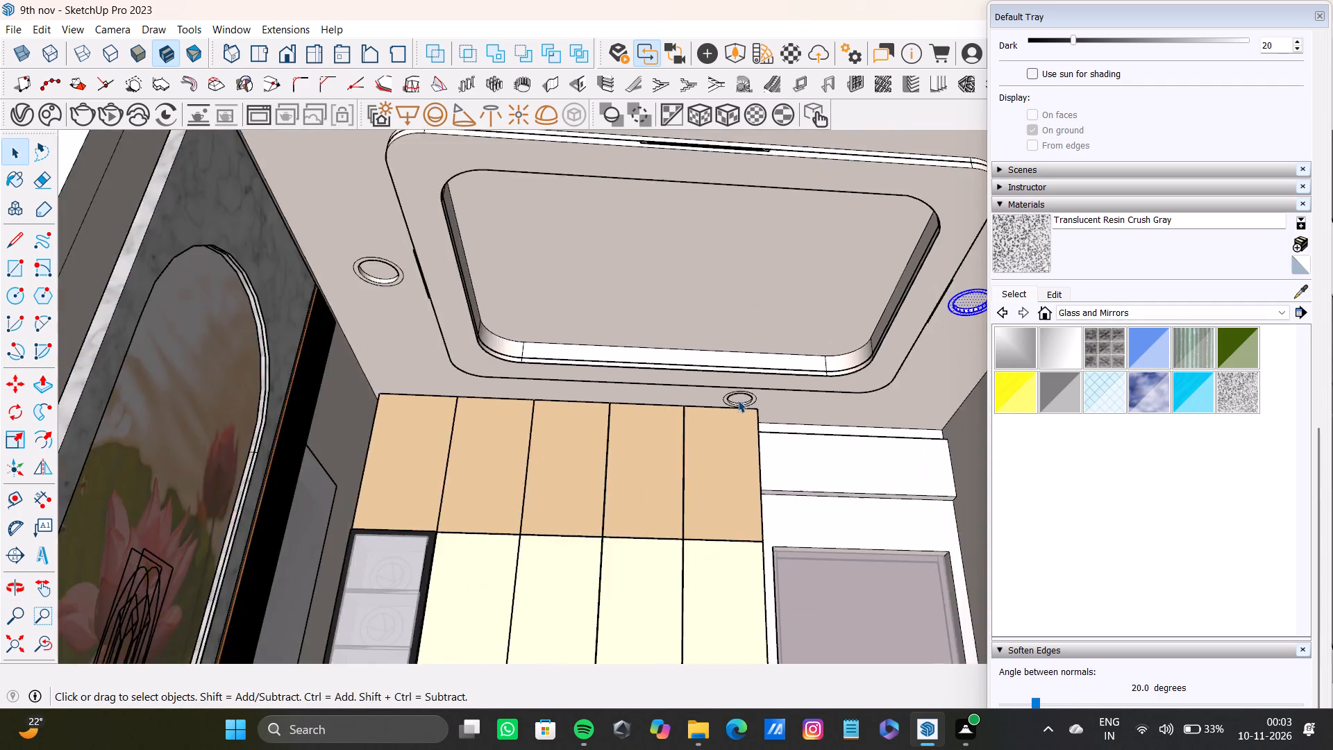
scroll(738, 400, down, 4)
middle_drag(737, 401, 660, 382)
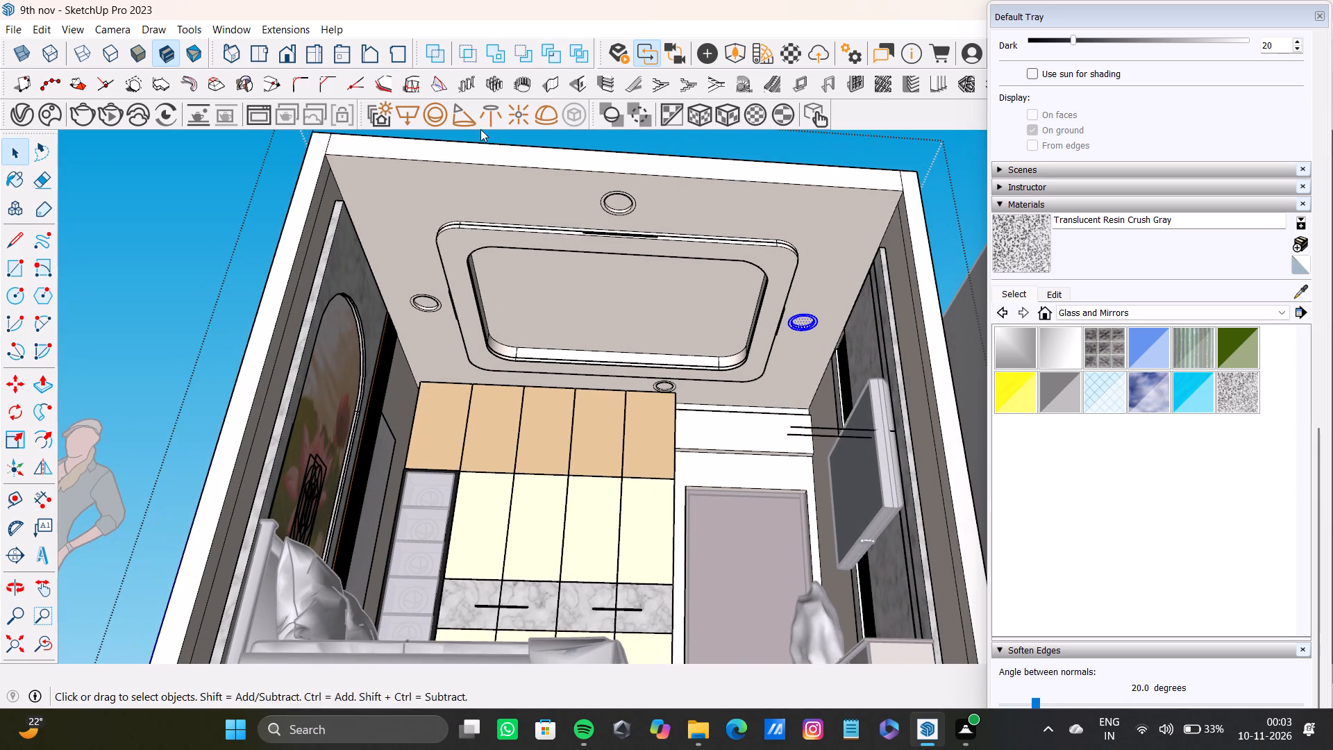
click(466, 117)
scroll(473, 311, up, 12)
middle_drag(405, 297, 607, 253)
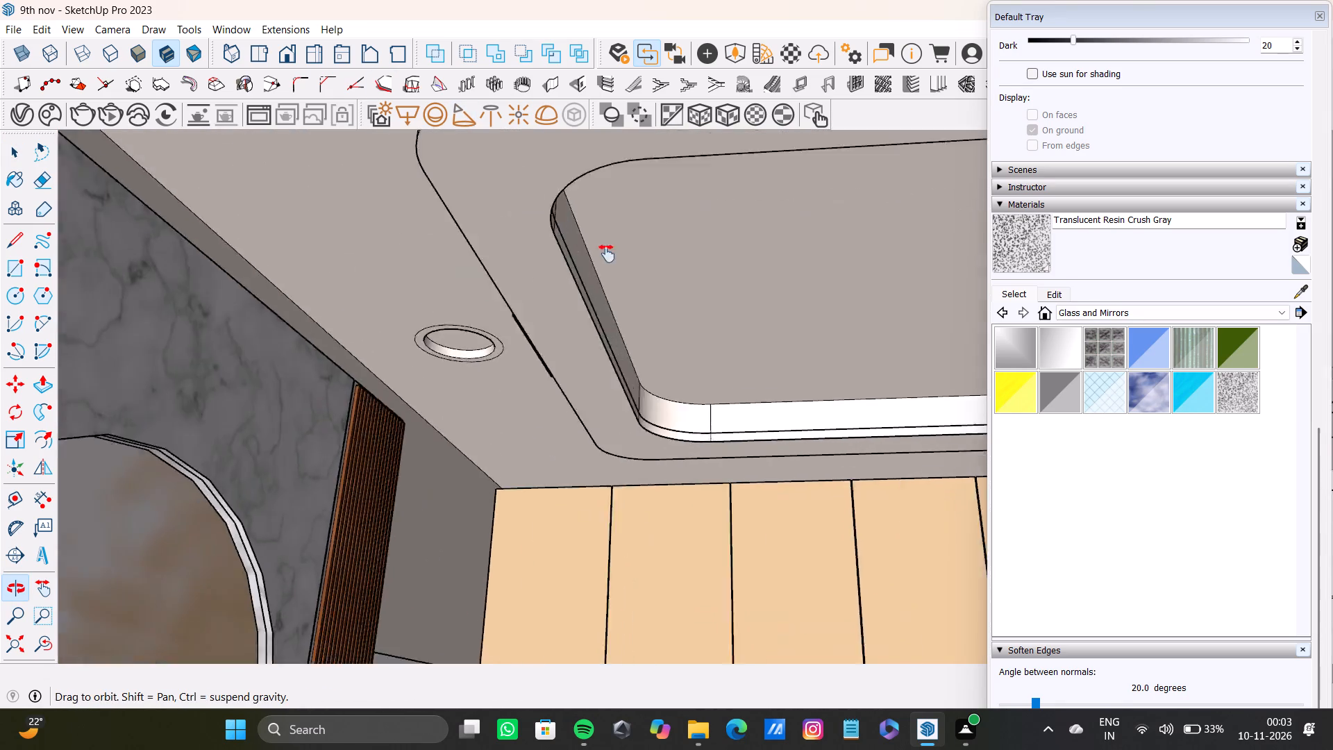
middle_drag(607, 253, 472, 281)
scroll(537, 335, up, 4)
shift+middle_drag(560, 326, 459, 308)
scroll(520, 299, up, 6)
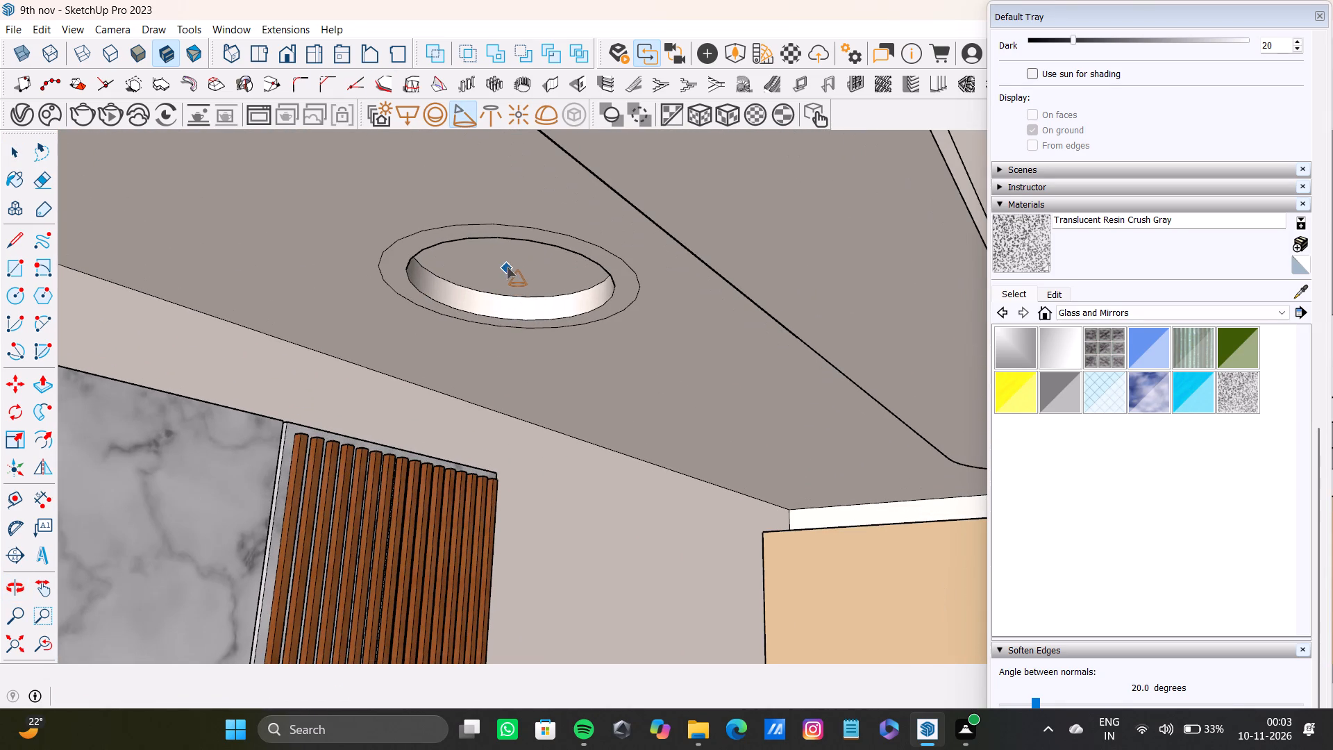
click(506, 267)
key(space)
Move the arched-panel-side spot light slightly straight down from the recess's top face.
scroll(504, 276, up, 6)
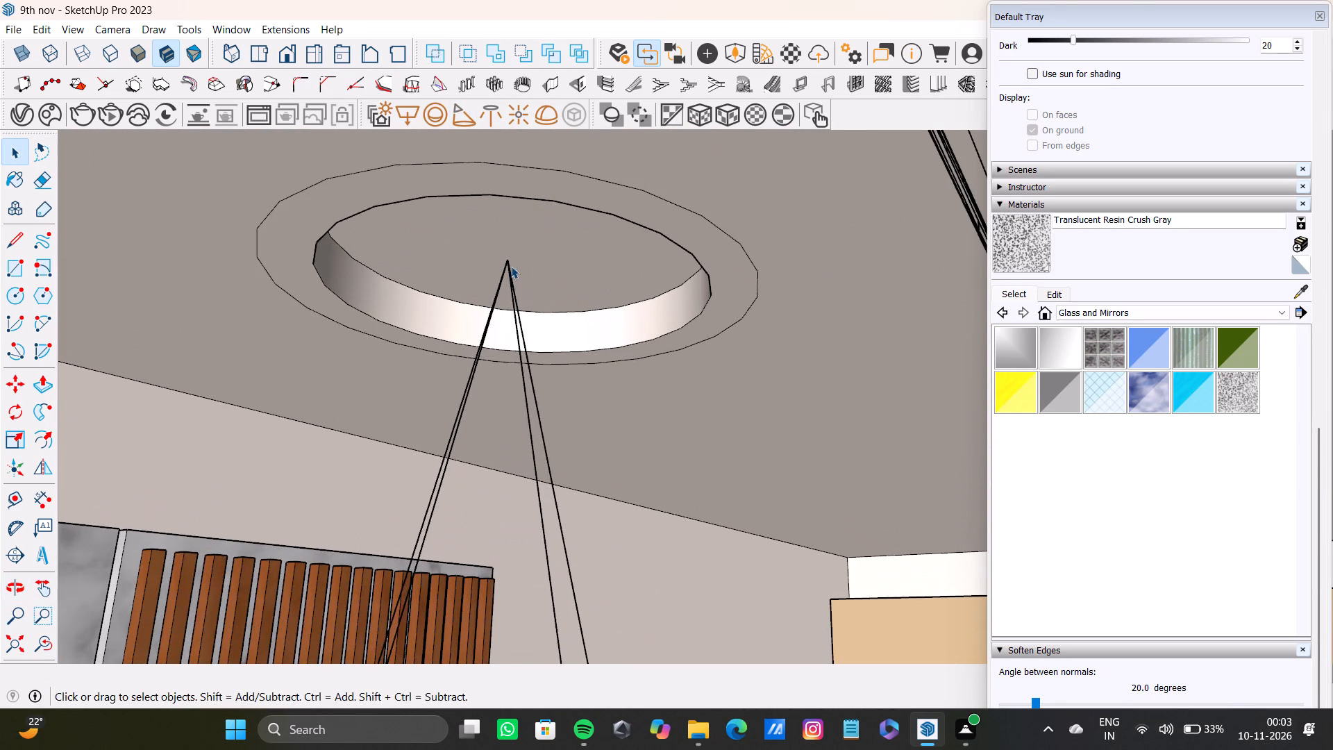
click(511, 266)
key(m)
click(507, 259)
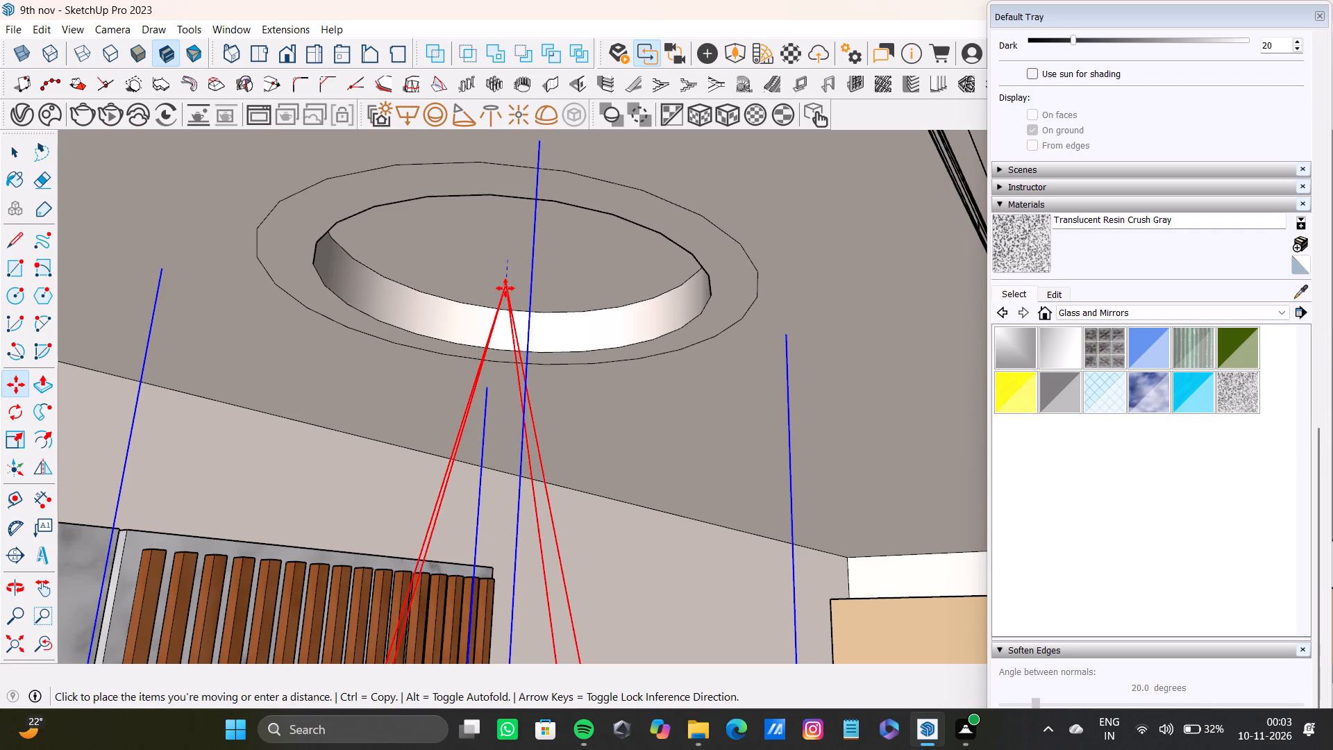
click(506, 290)
Place a V-Ray spot light at the centre of the round recess on the ceiling side opposite the wardrobe.
scroll(537, 331, down, 13)
middle_drag(534, 347, 703, 373)
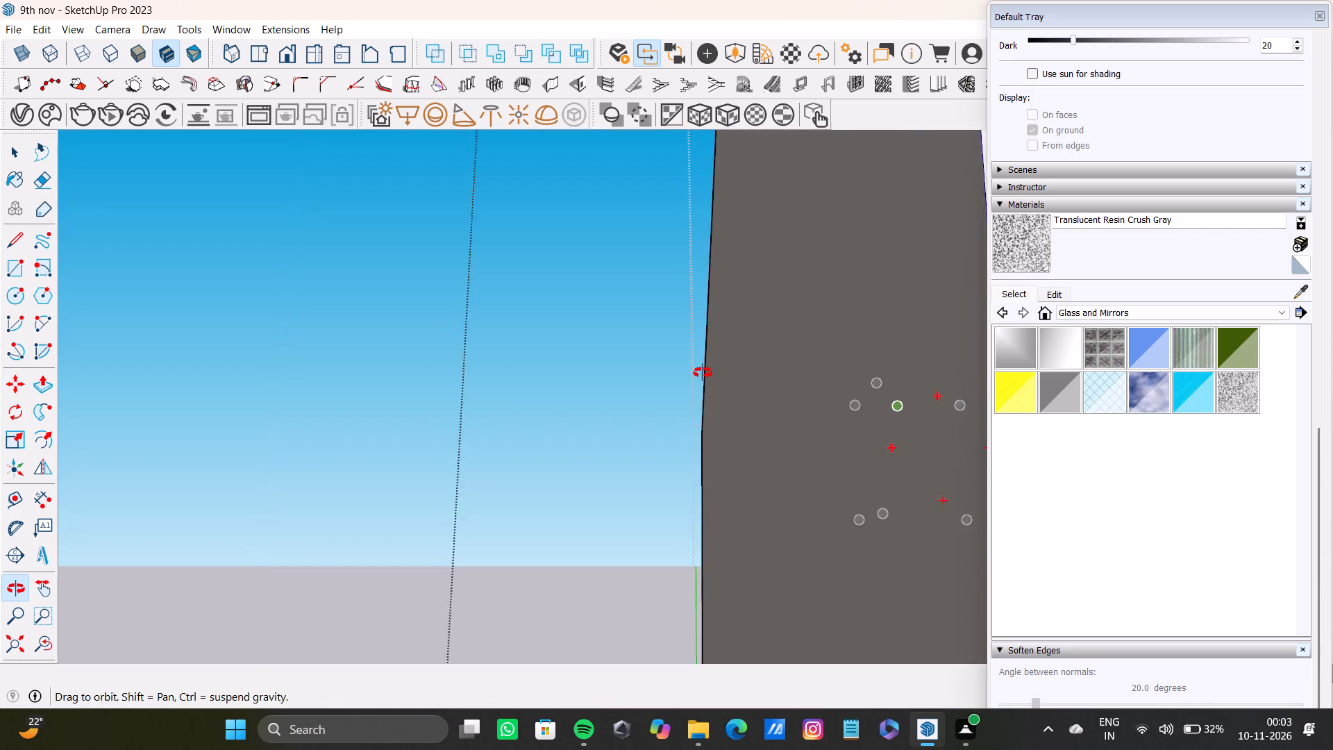
middle_drag(703, 373, 207, 331)
click(16, 641)
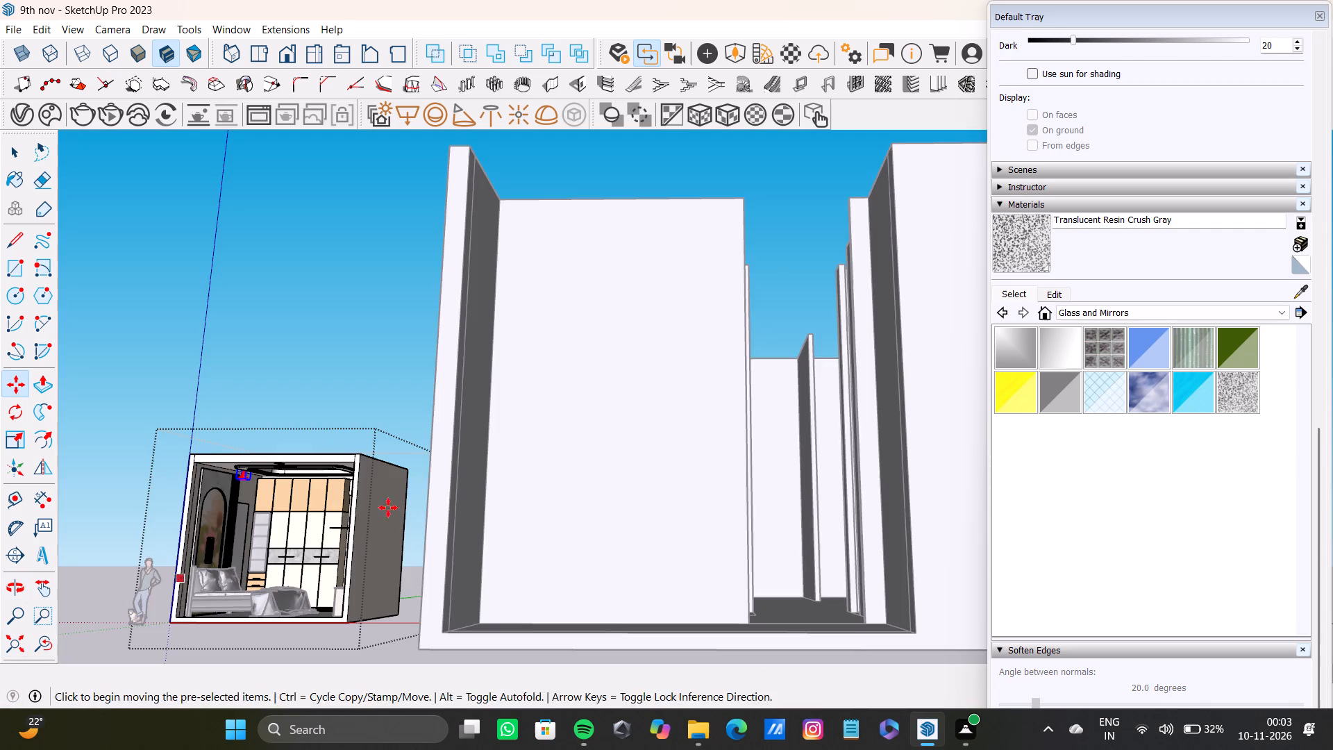
middle_drag(422, 473, 417, 486)
scroll(227, 474, up, 20)
scroll(227, 474, up, 5)
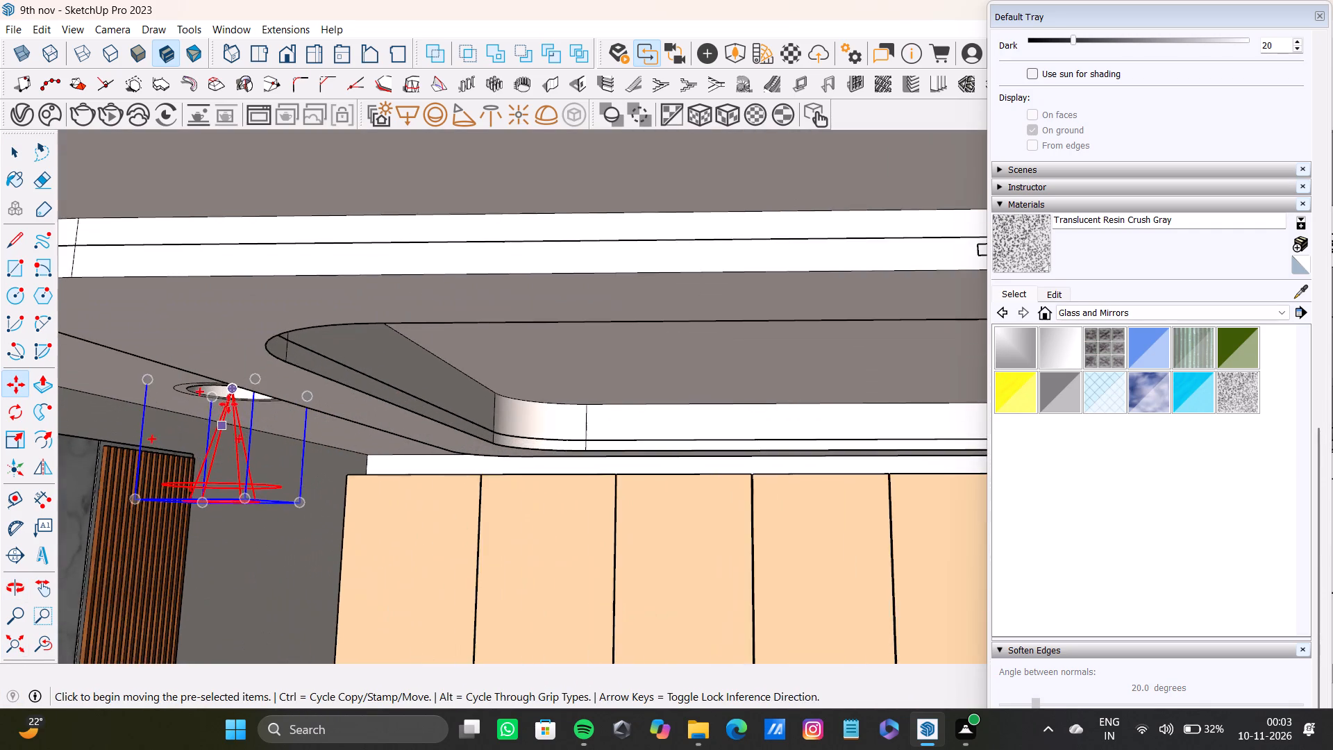
scroll(287, 382, down, 8)
shift+middle_drag(321, 394, 311, 388)
click(463, 117)
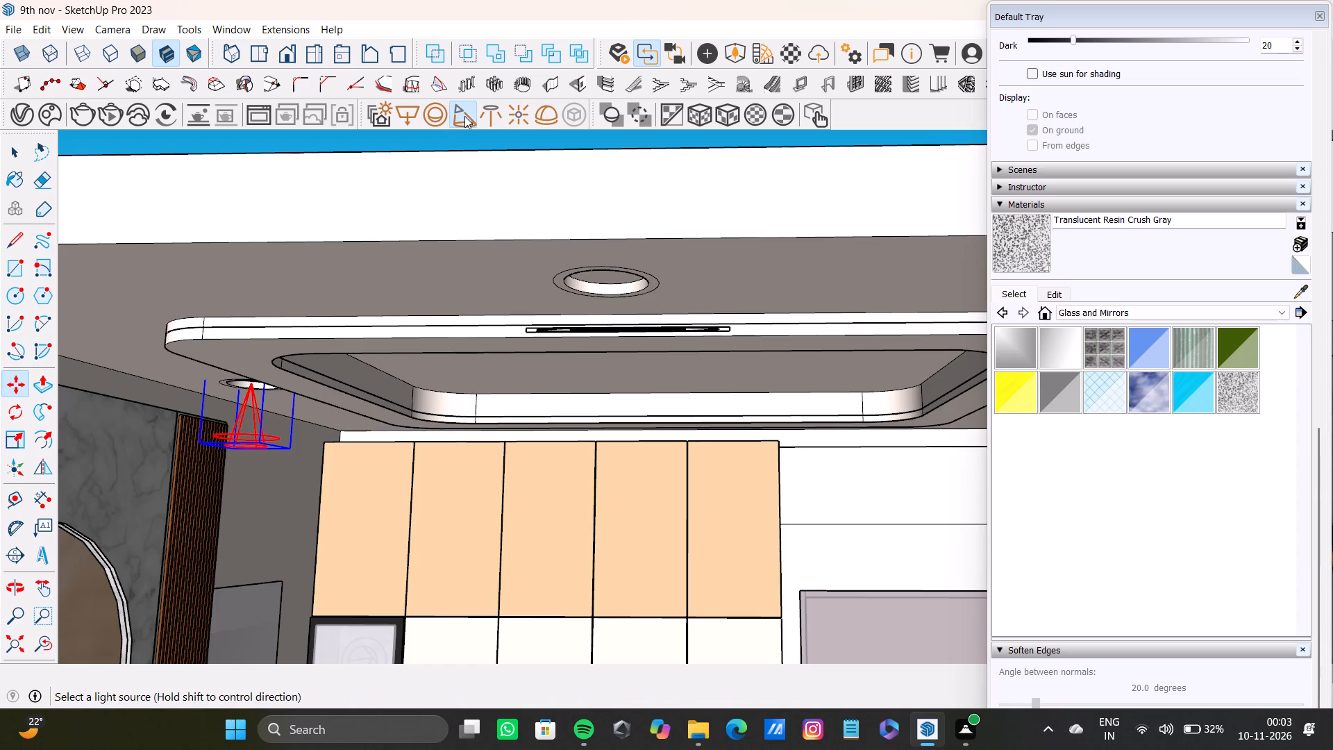
scroll(655, 279, up, 8)
middle_drag(558, 269, 474, 144)
scroll(610, 299, up, 2)
click(574, 260)
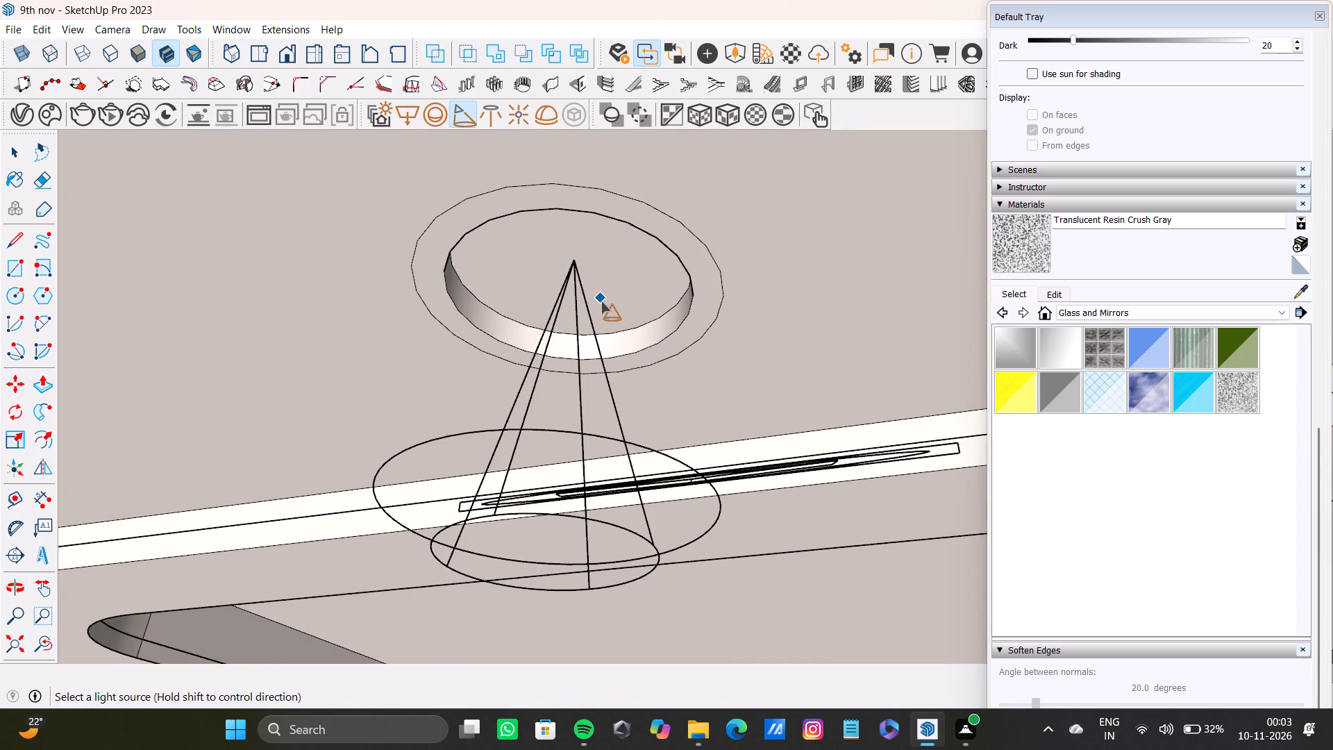
Move the spot light opposite the wardrobe slightly straight down from its recess's top face.
key(space)
click(573, 265)
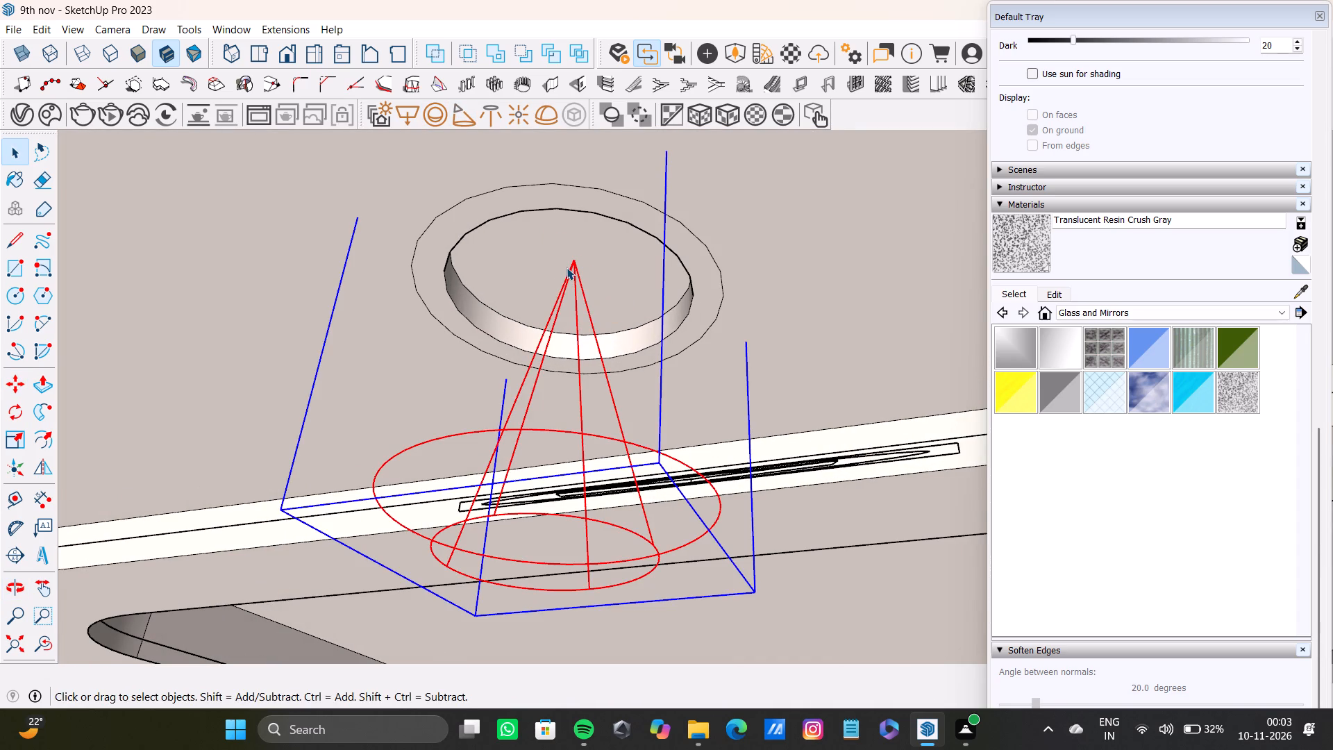
key(m)
click(576, 267)
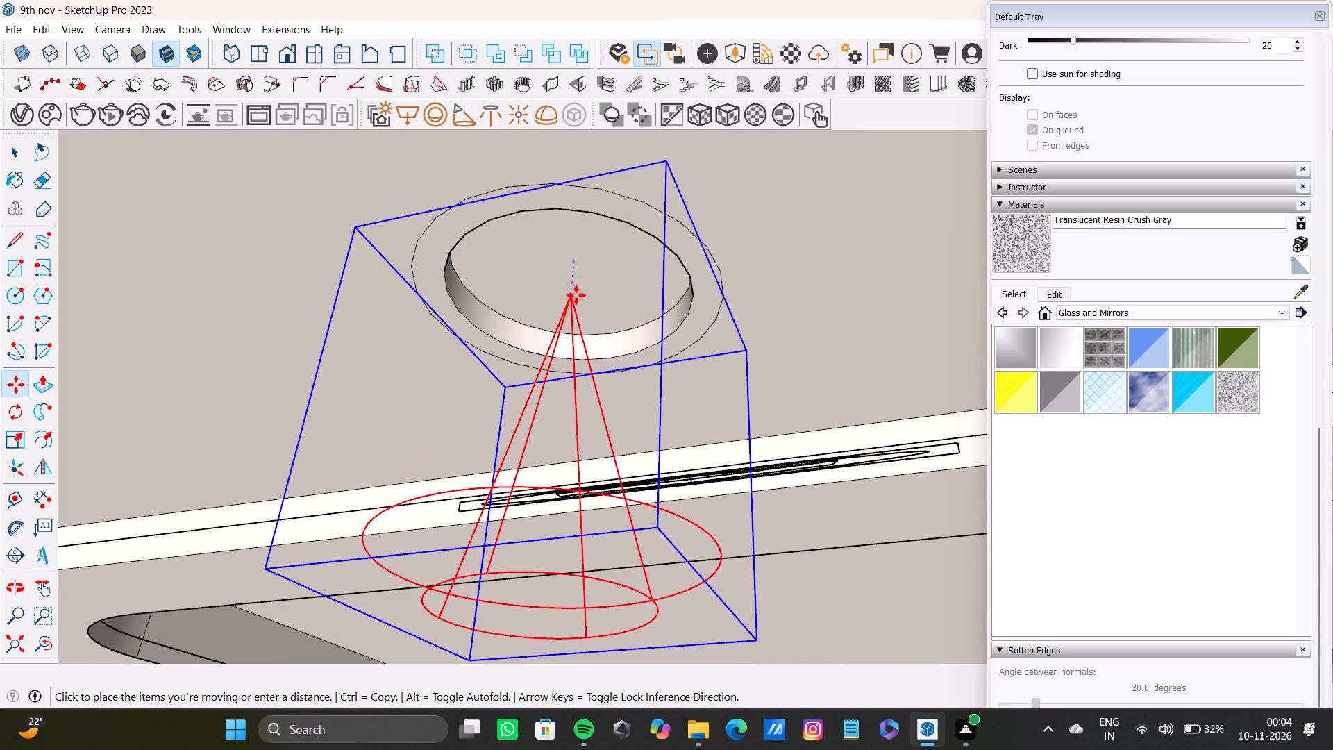
click(576, 304)
scroll(572, 304, down, 13)
key(space)
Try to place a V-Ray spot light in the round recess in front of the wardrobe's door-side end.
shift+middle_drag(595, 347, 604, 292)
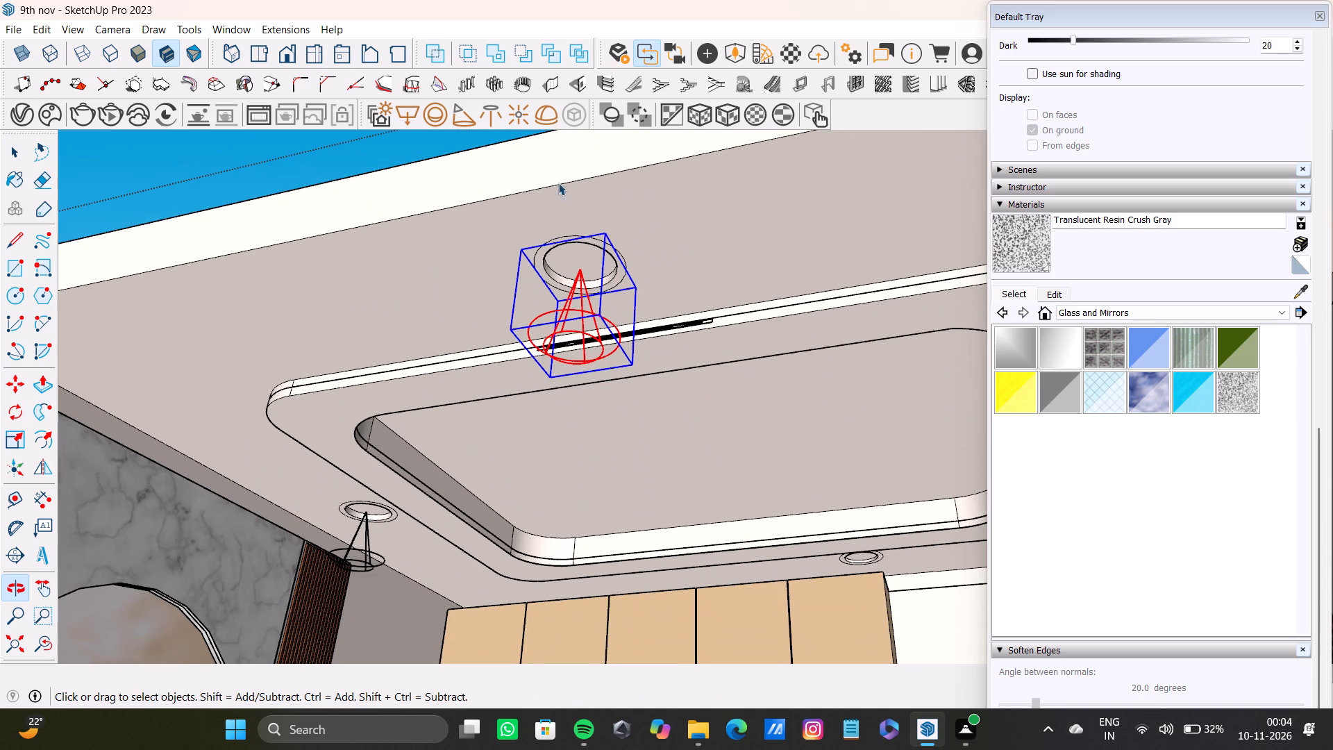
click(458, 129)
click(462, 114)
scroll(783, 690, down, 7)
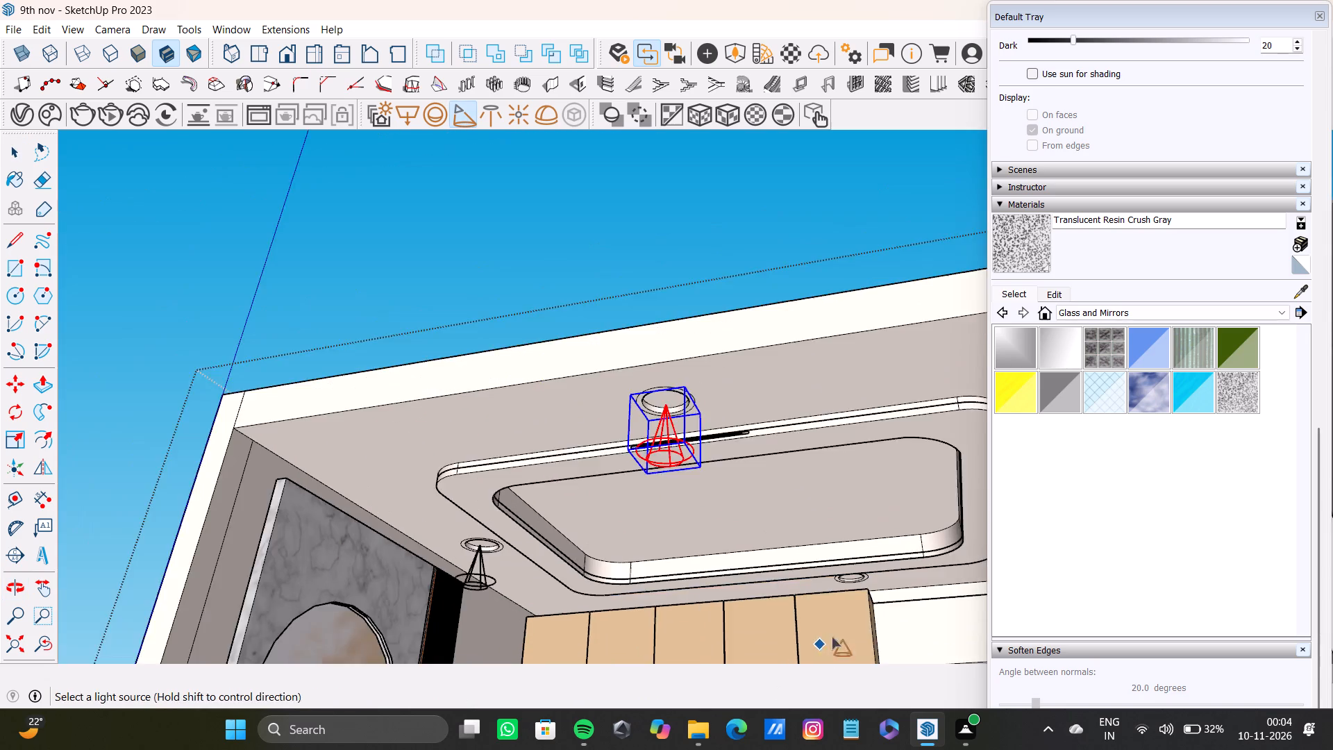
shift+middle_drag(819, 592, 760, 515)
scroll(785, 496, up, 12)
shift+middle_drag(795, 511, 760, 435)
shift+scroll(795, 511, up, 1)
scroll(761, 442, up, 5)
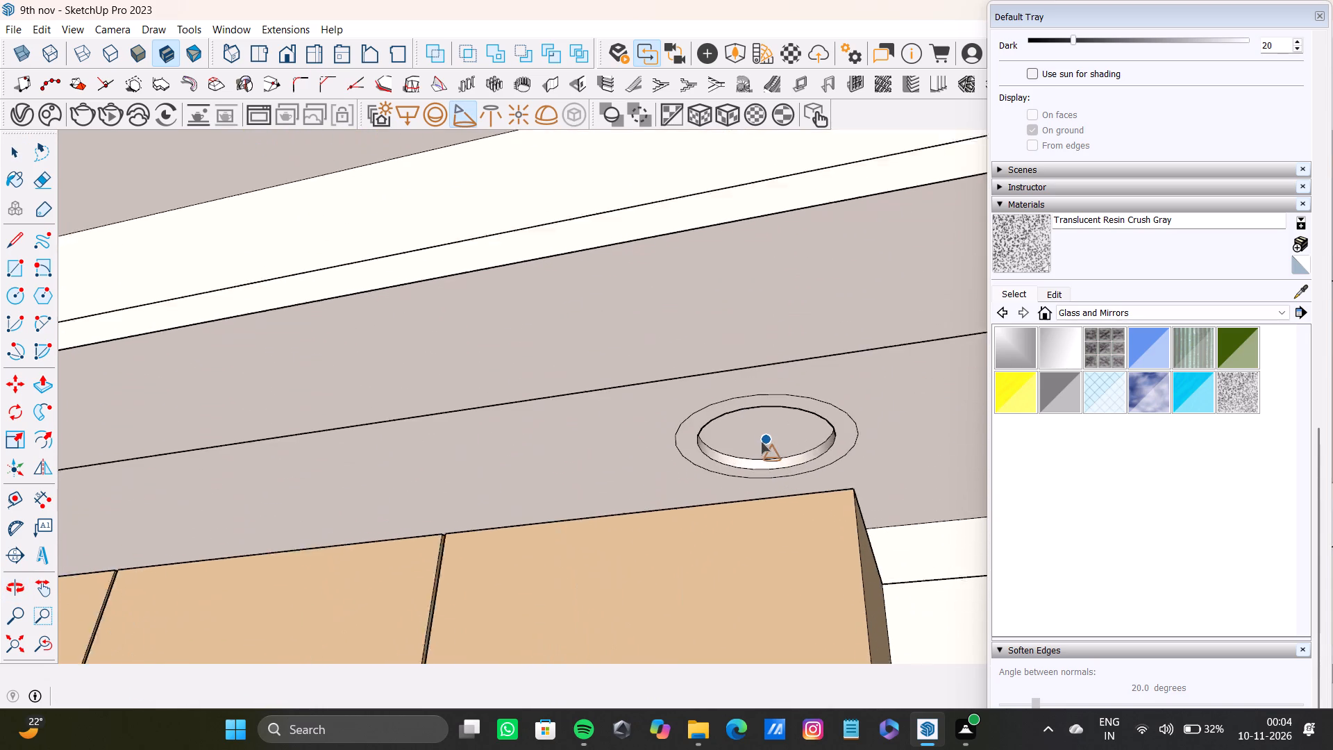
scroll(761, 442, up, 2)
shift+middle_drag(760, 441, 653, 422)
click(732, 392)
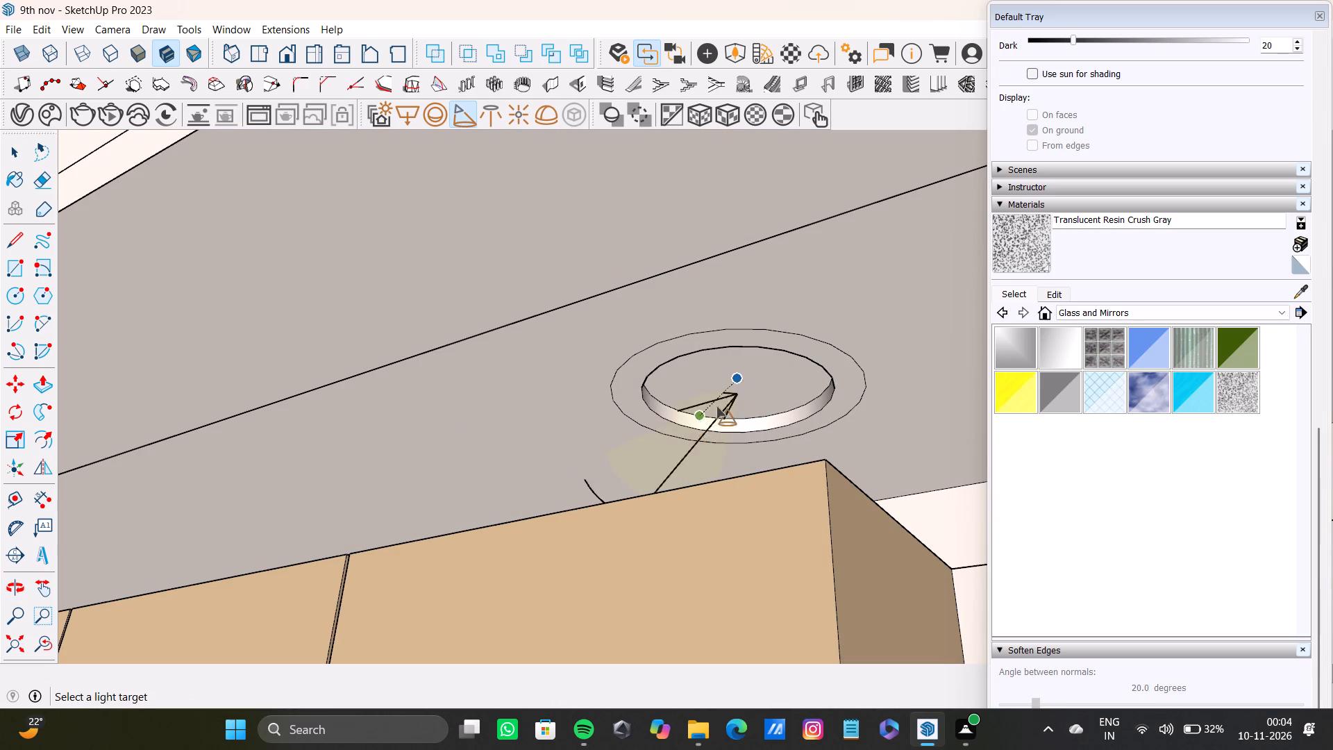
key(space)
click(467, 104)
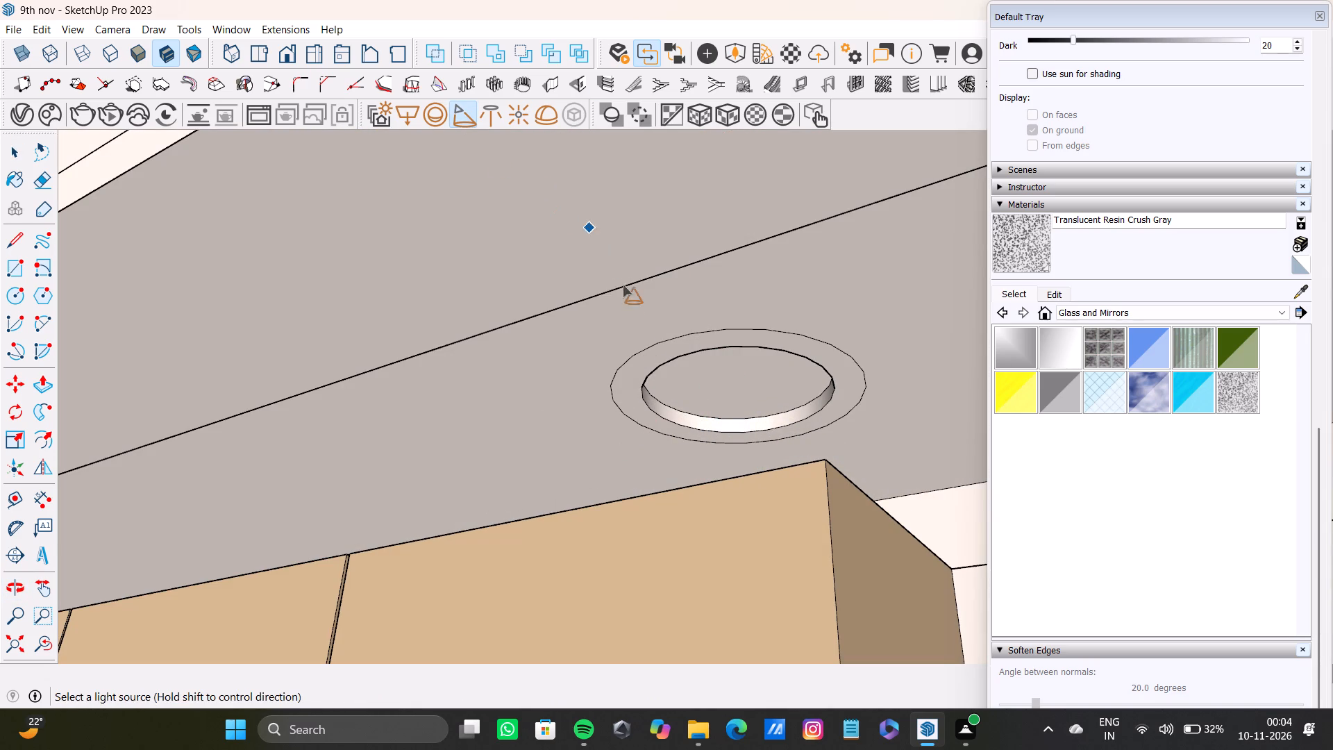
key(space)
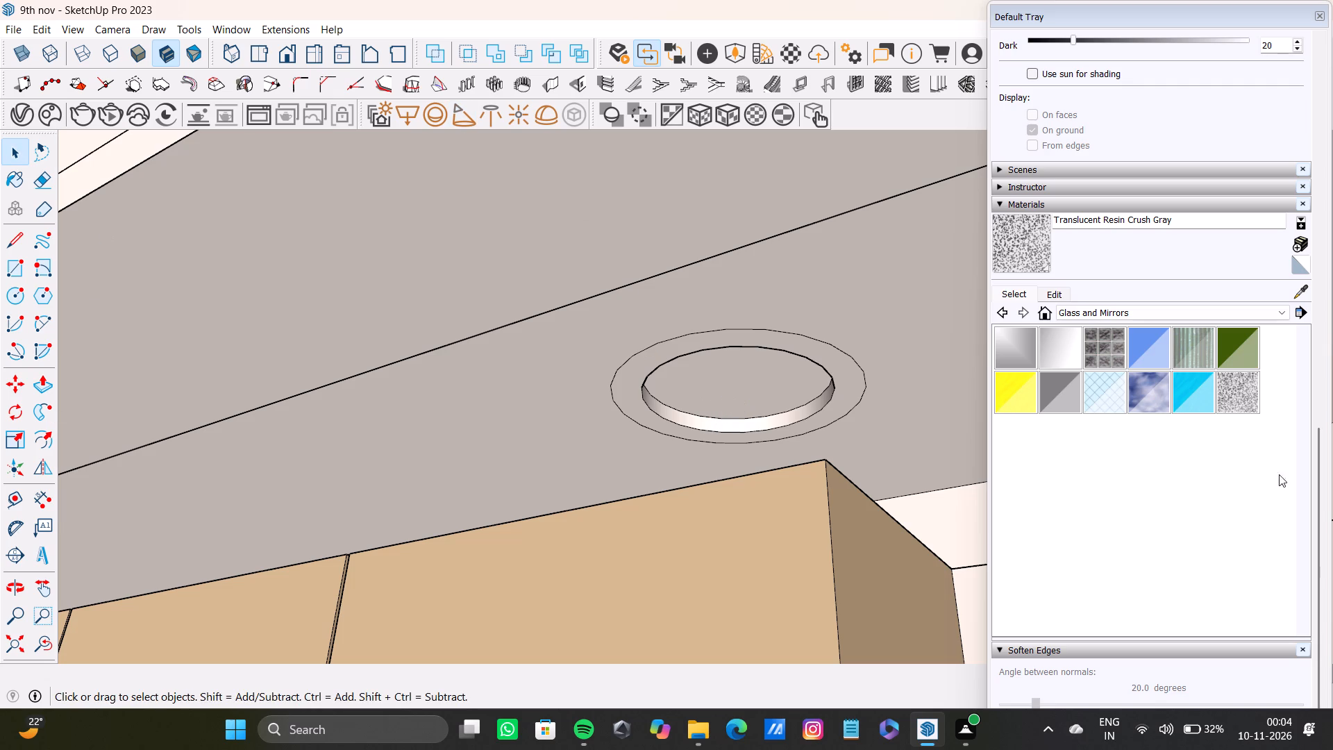
Place a V-Ray spot light at the centre of the round recess in front of the wardrobe's door-side end.
click(455, 110)
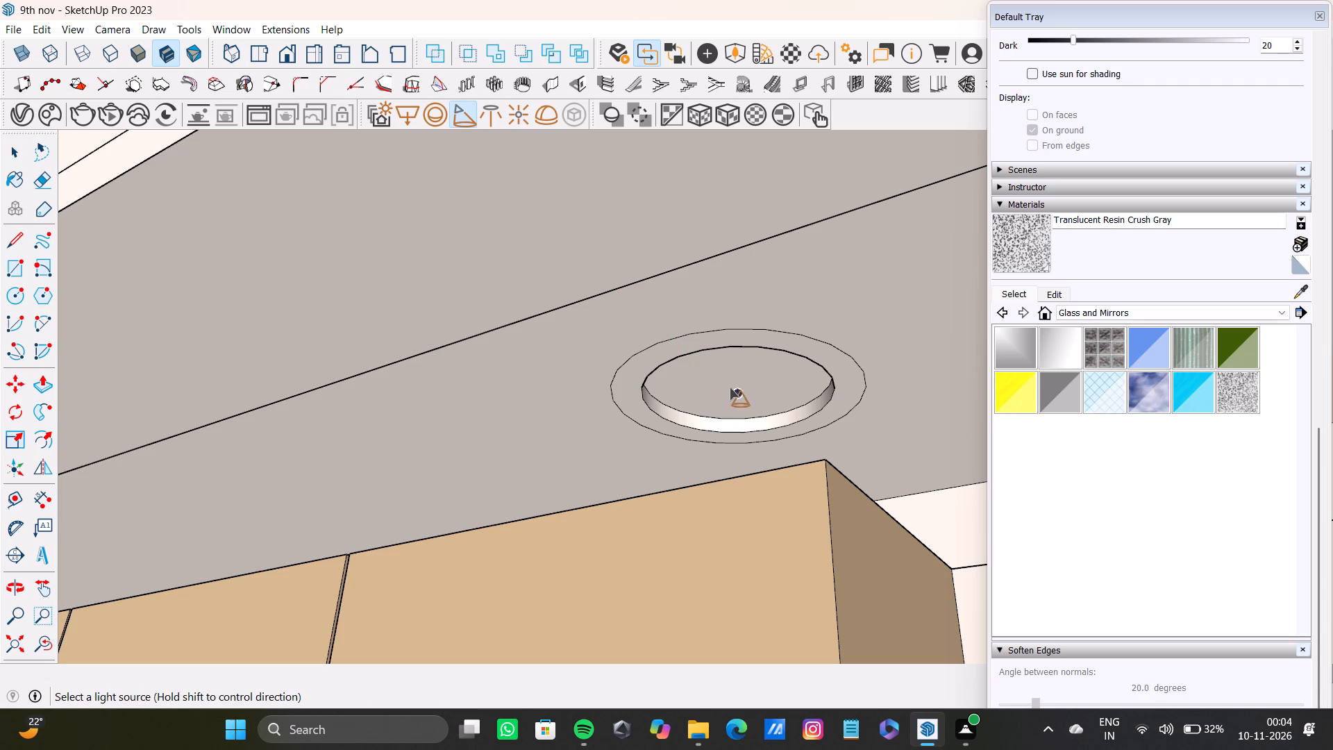
click(732, 387)
key(space)
Move the wardrobe-side spot light slightly down from its recess's top face.
scroll(739, 405, up, 5)
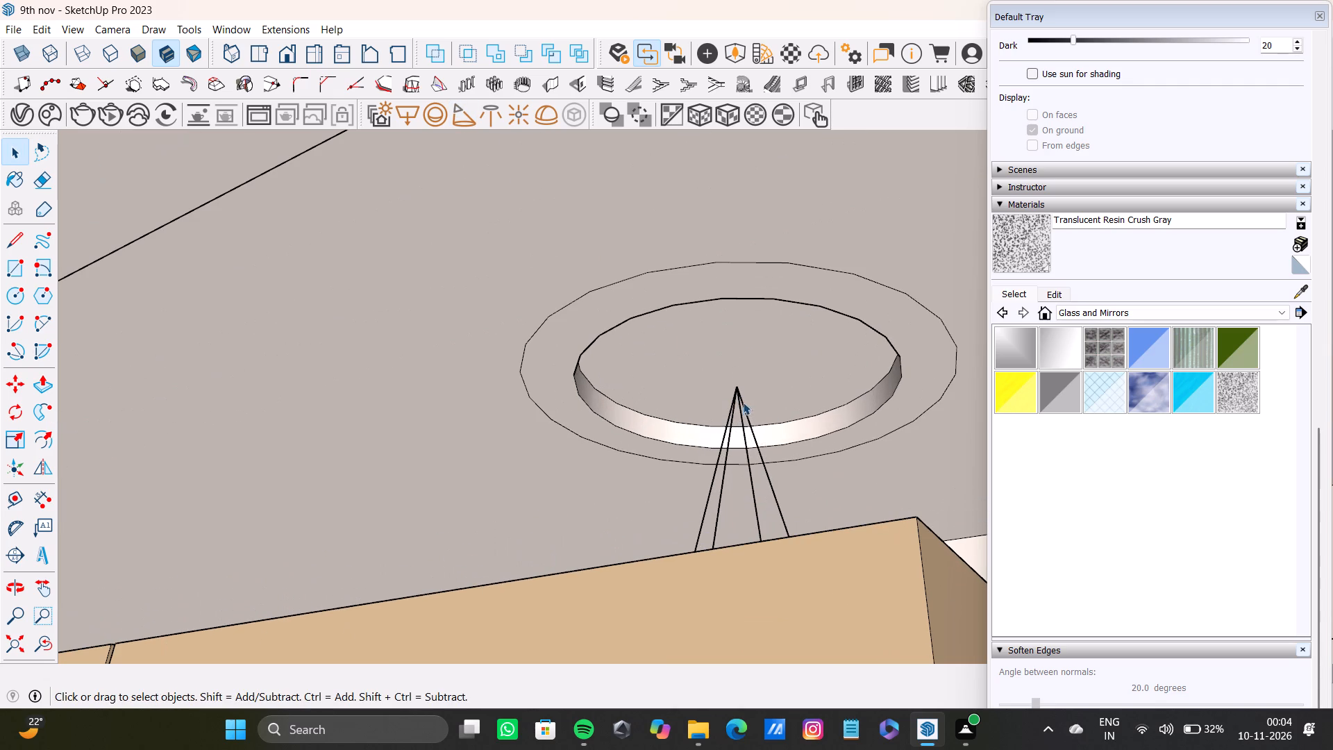
click(735, 405)
key(m)
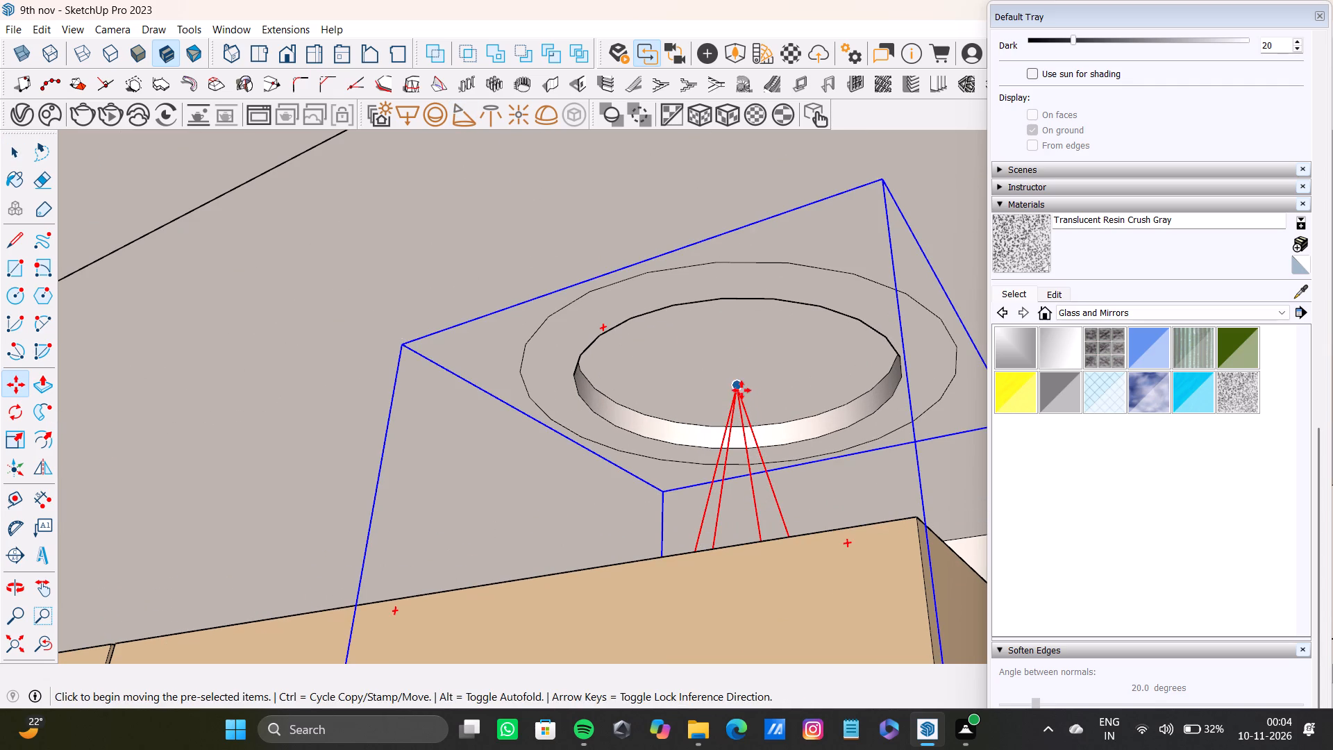
drag(740, 390, 741, 397)
click(735, 419)
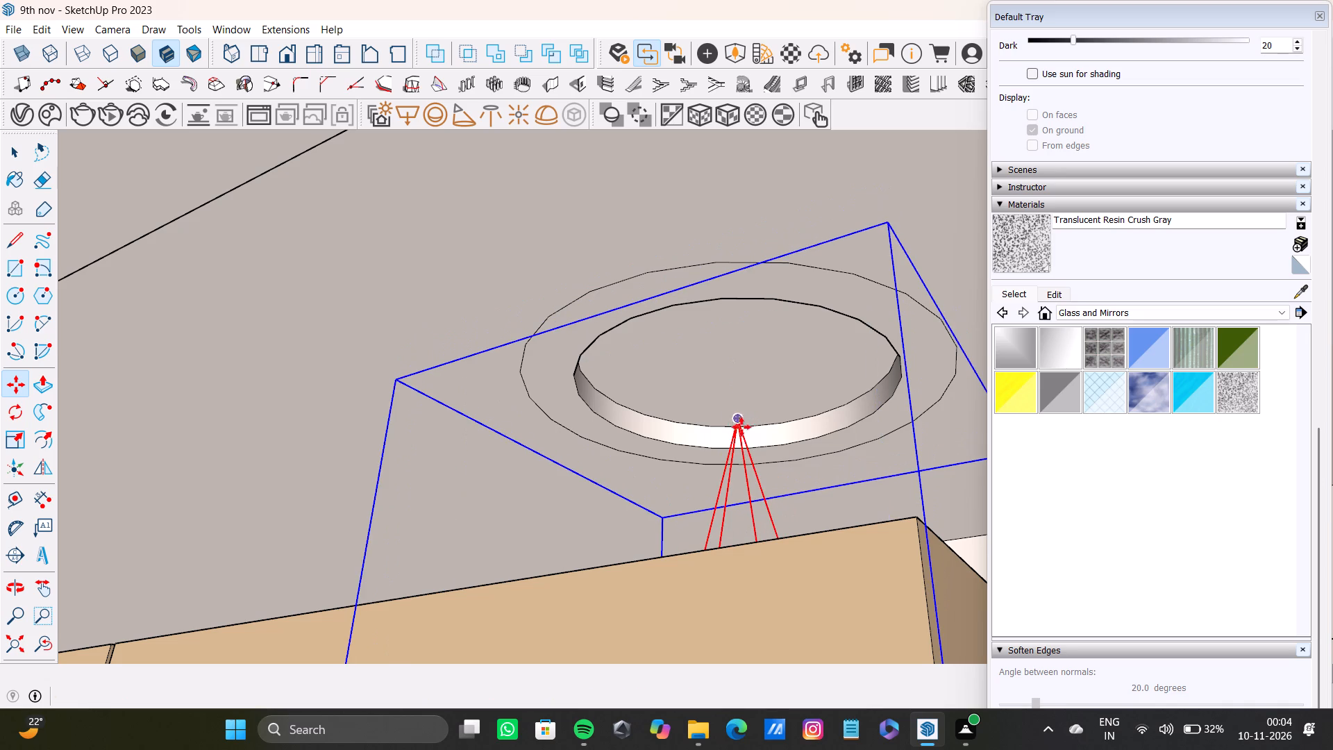
key(space)
Place a V-Ray spot light near the centre of the round ceiling recess on the TV wall side.
scroll(784, 443, down, 3)
middle_drag(766, 440, 880, 485)
scroll(827, 469, down, 8)
click(461, 119)
scroll(480, 281, down, 9)
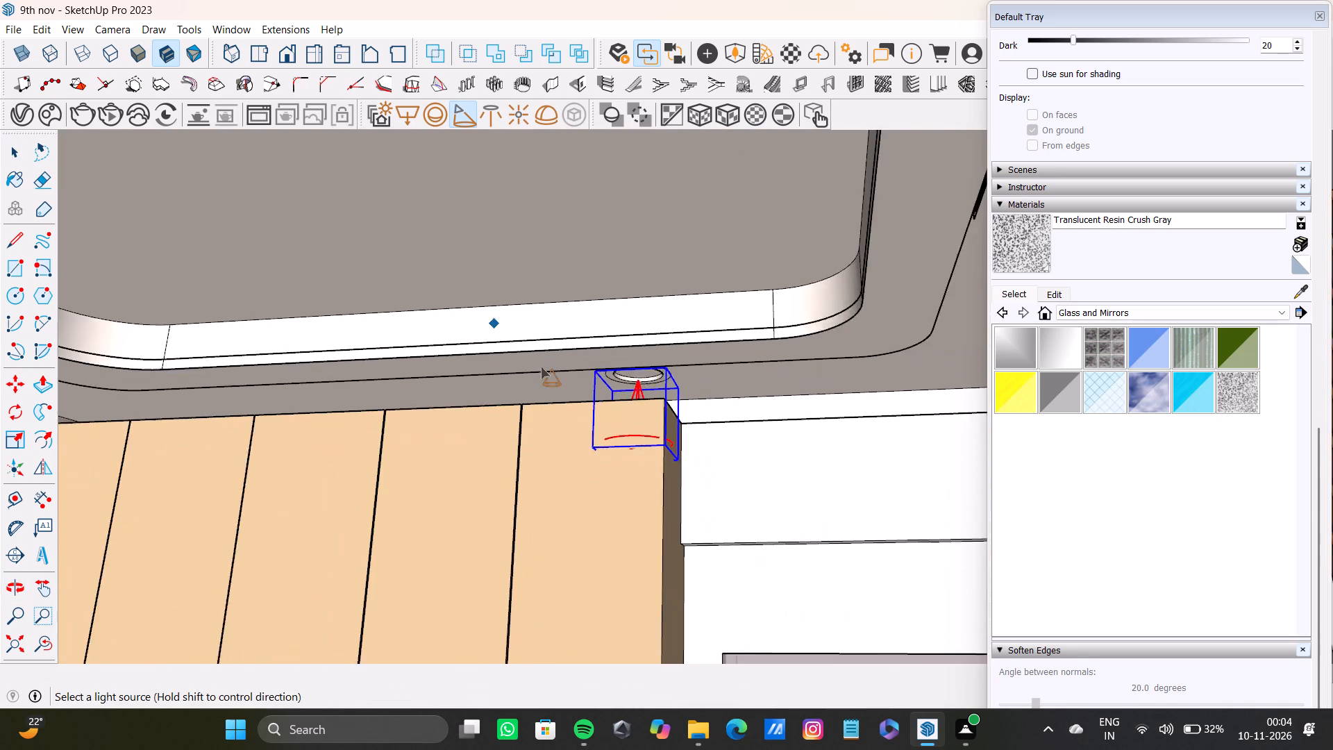
shift+middle_drag(541, 367, 444, 373)
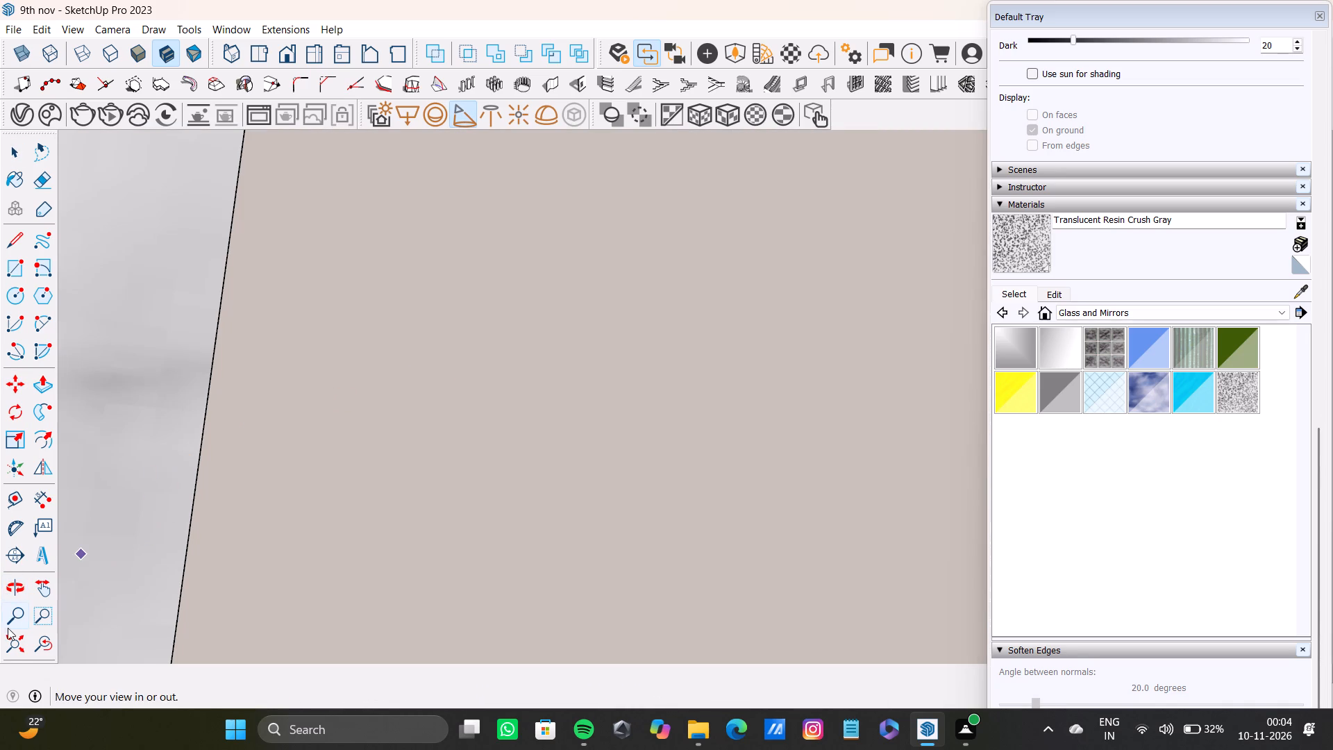
click(17, 651)
scroll(490, 404, up, 17)
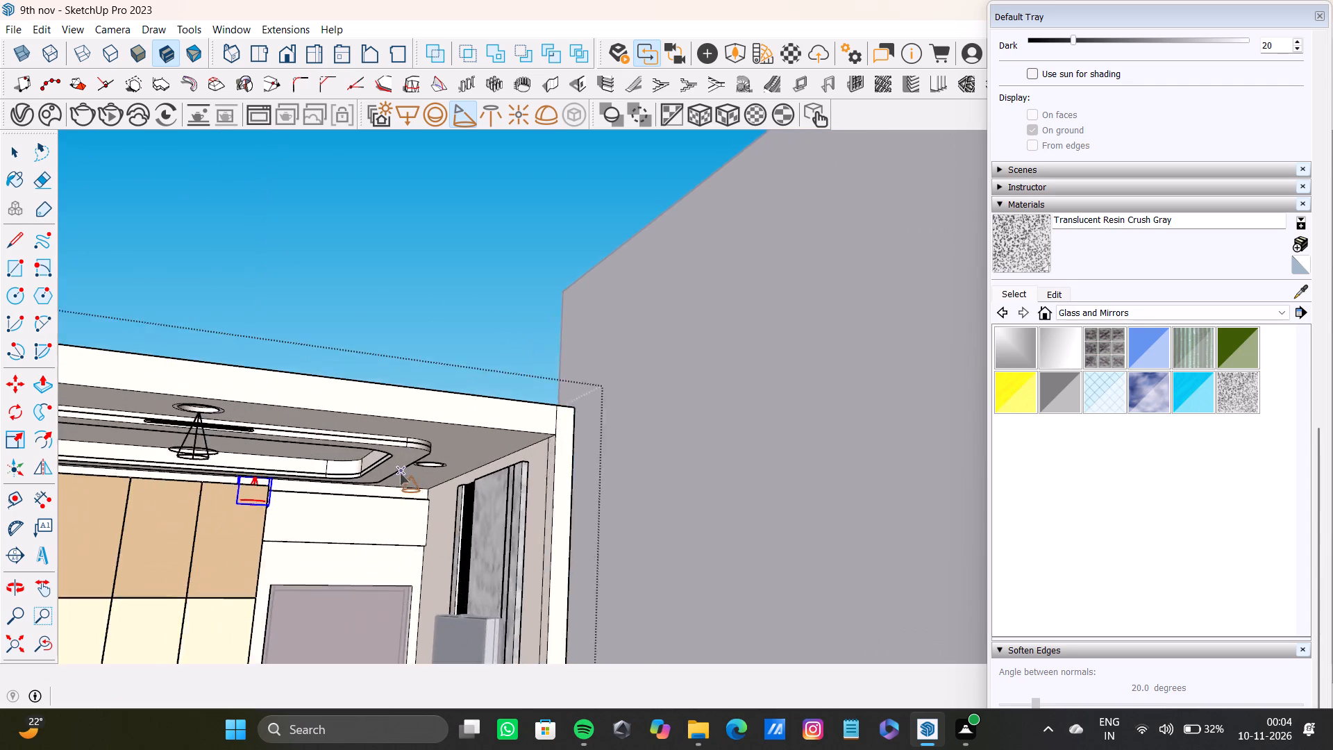
scroll(400, 473, up, 13)
middle_drag(422, 462, 430, 385)
scroll(424, 405, up, 7)
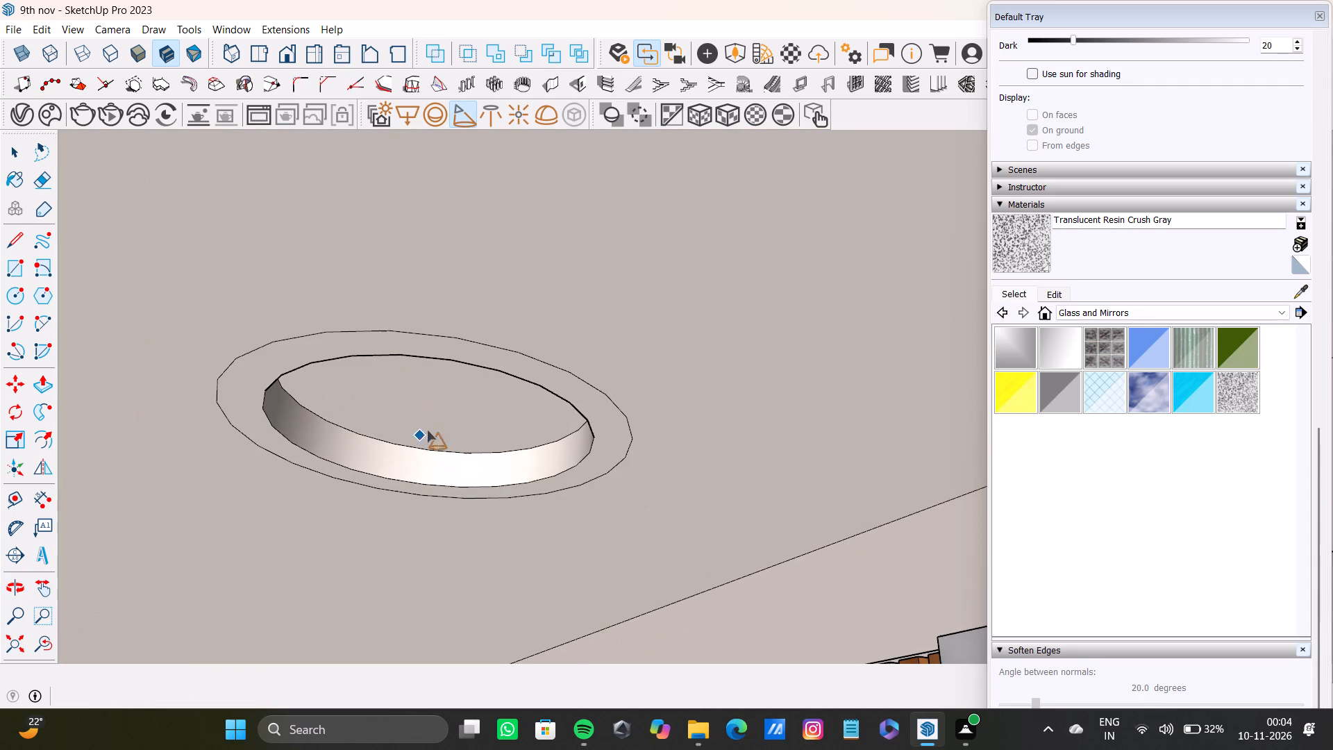
click(437, 418)
key(space)
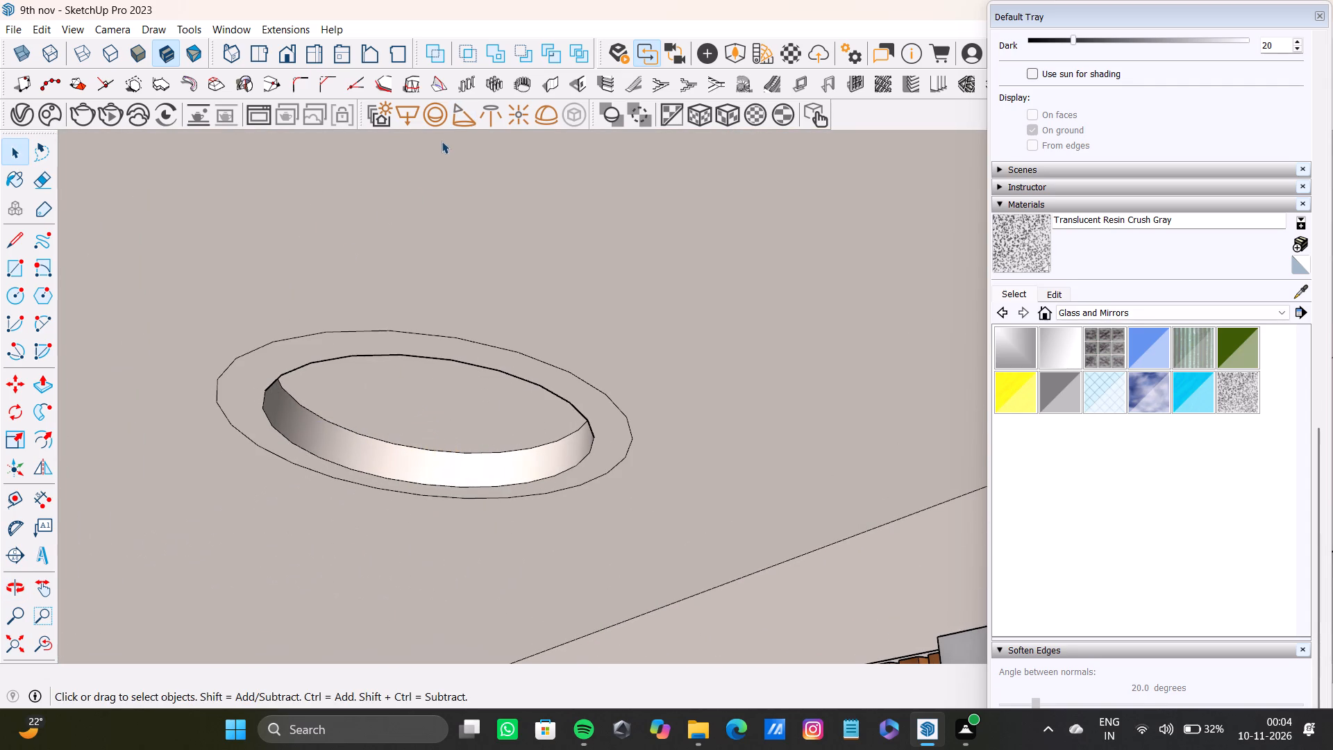
click(451, 131)
click(459, 115)
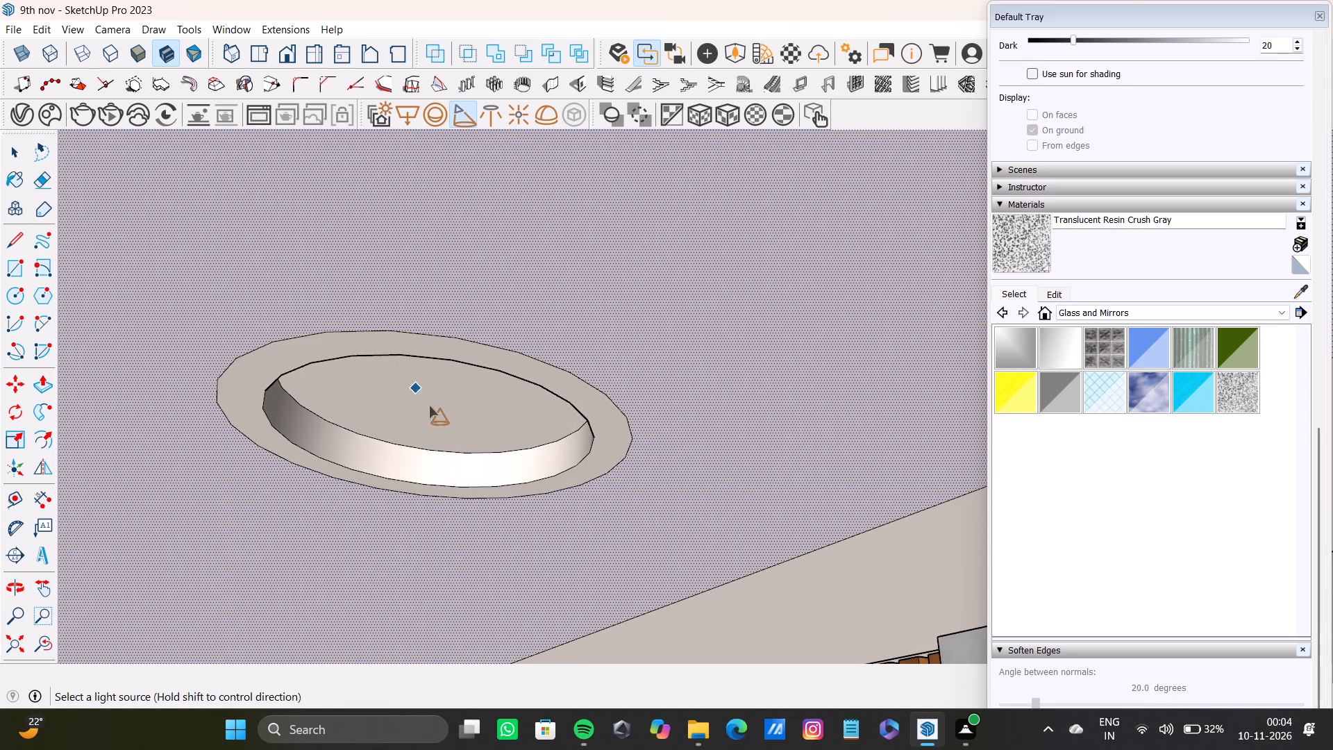
click(451, 408)
key(space)
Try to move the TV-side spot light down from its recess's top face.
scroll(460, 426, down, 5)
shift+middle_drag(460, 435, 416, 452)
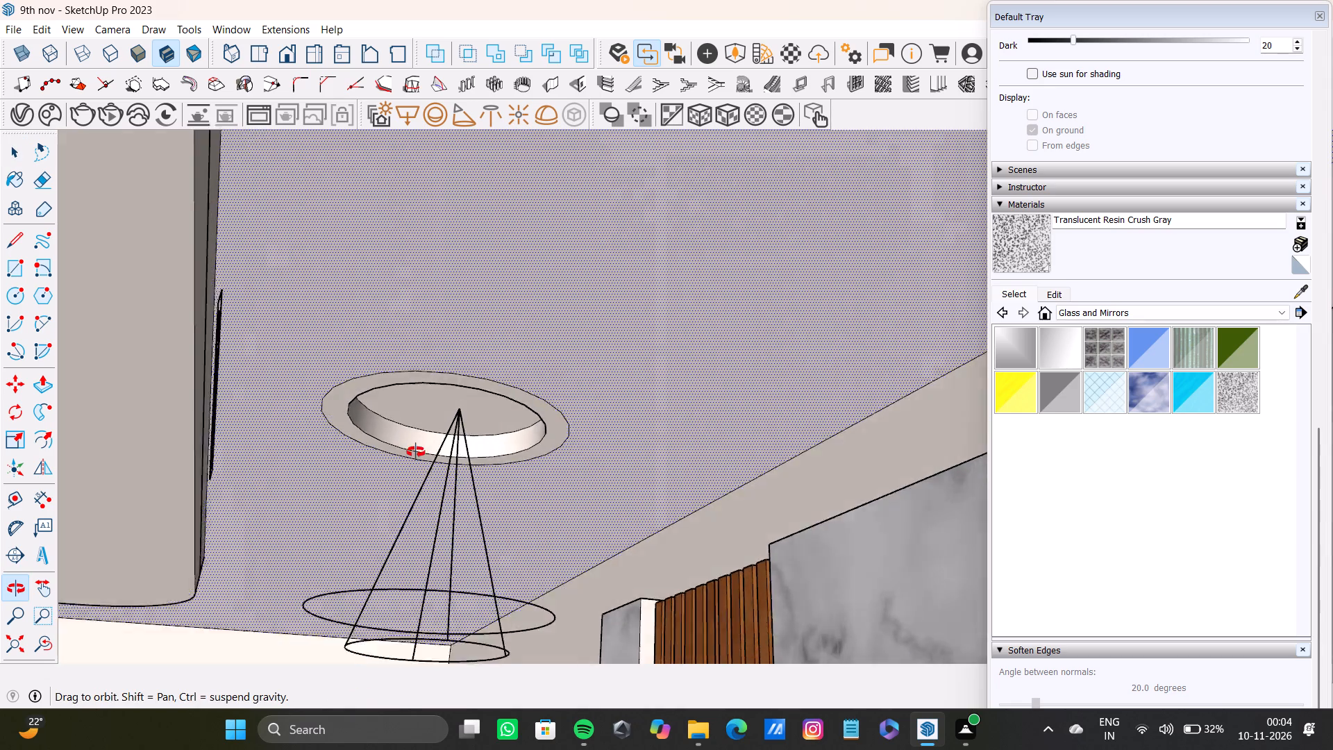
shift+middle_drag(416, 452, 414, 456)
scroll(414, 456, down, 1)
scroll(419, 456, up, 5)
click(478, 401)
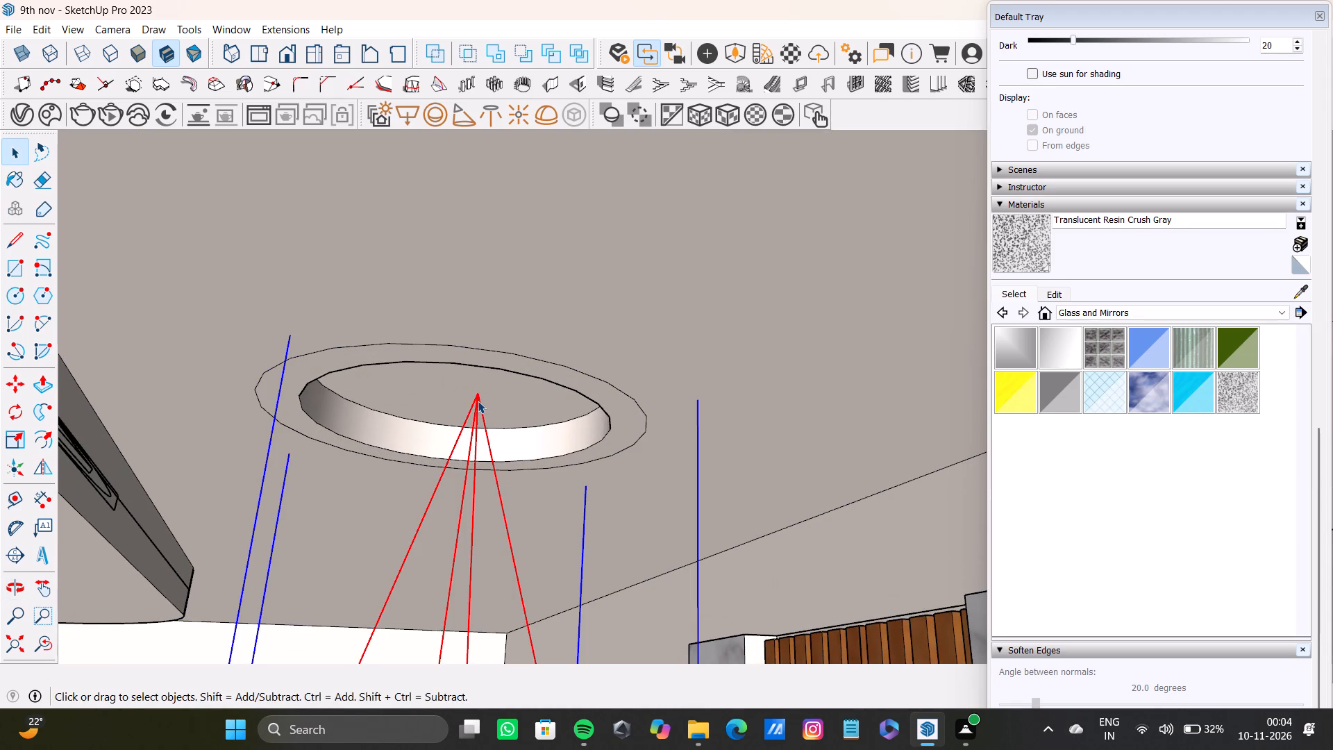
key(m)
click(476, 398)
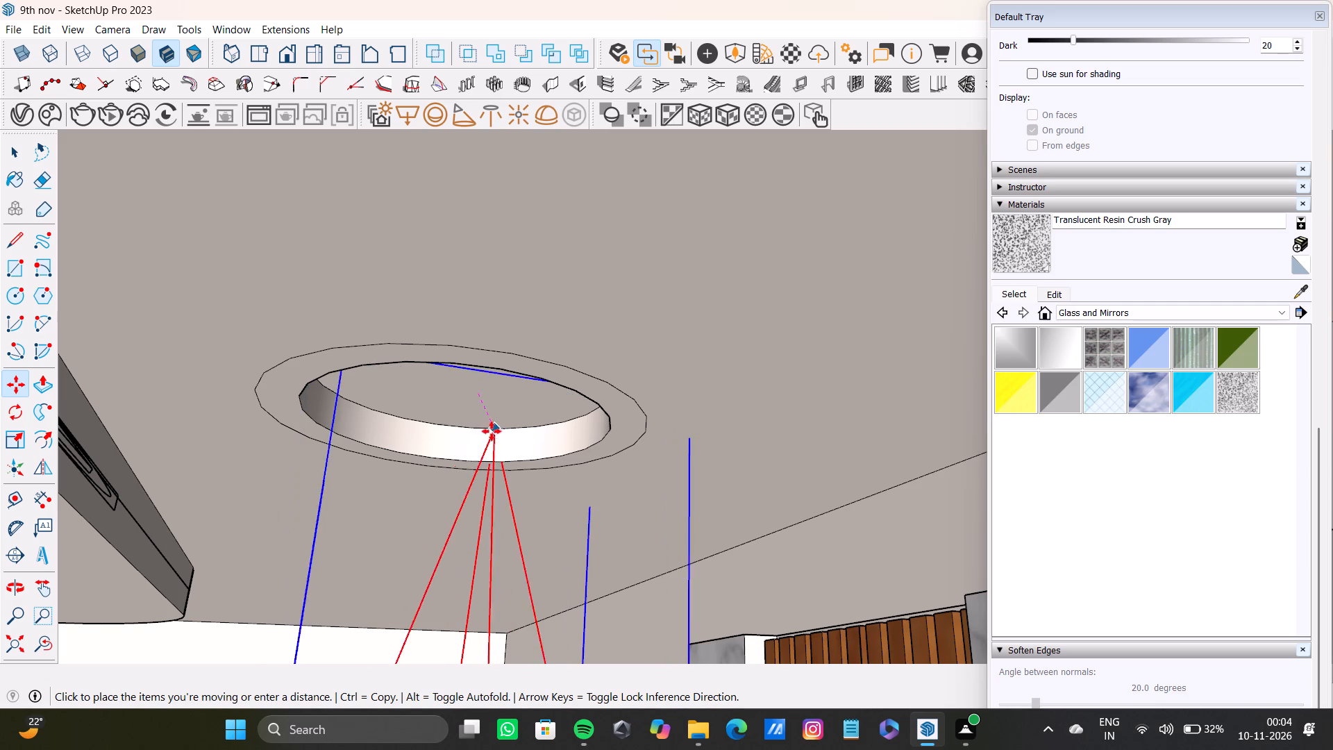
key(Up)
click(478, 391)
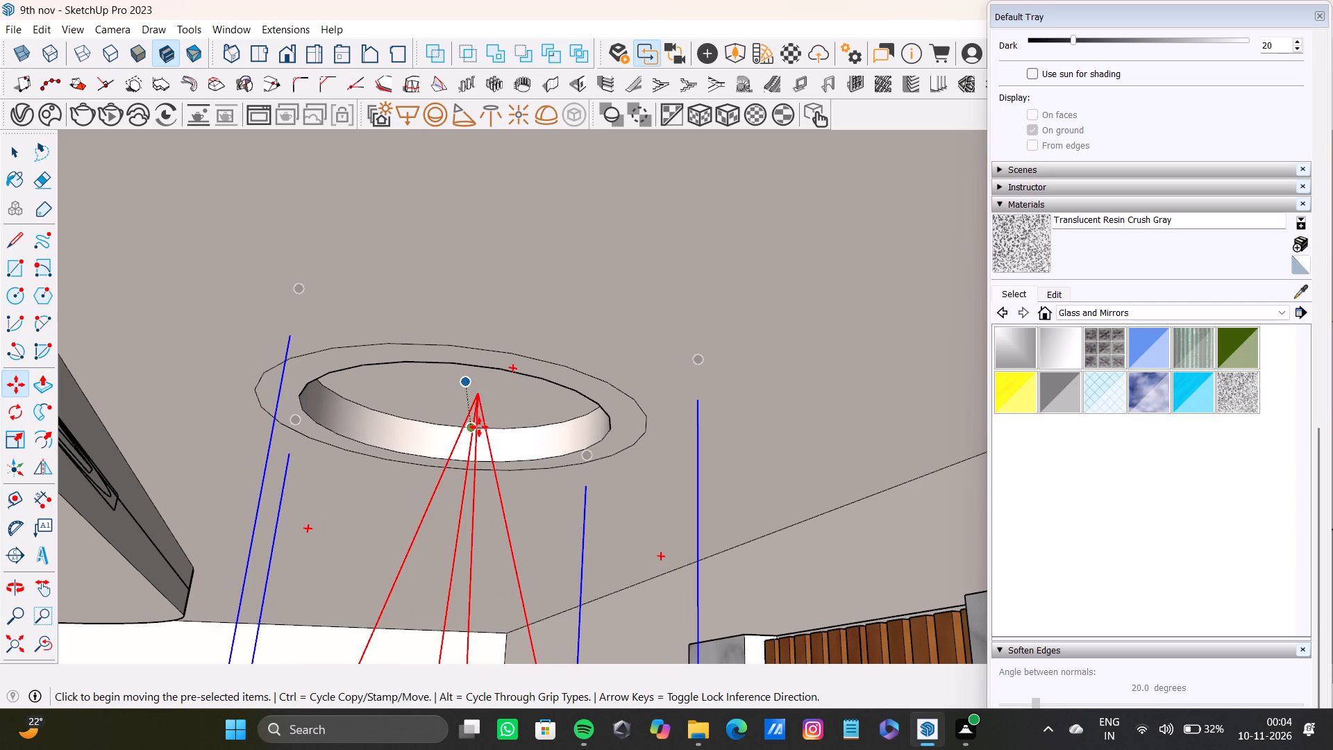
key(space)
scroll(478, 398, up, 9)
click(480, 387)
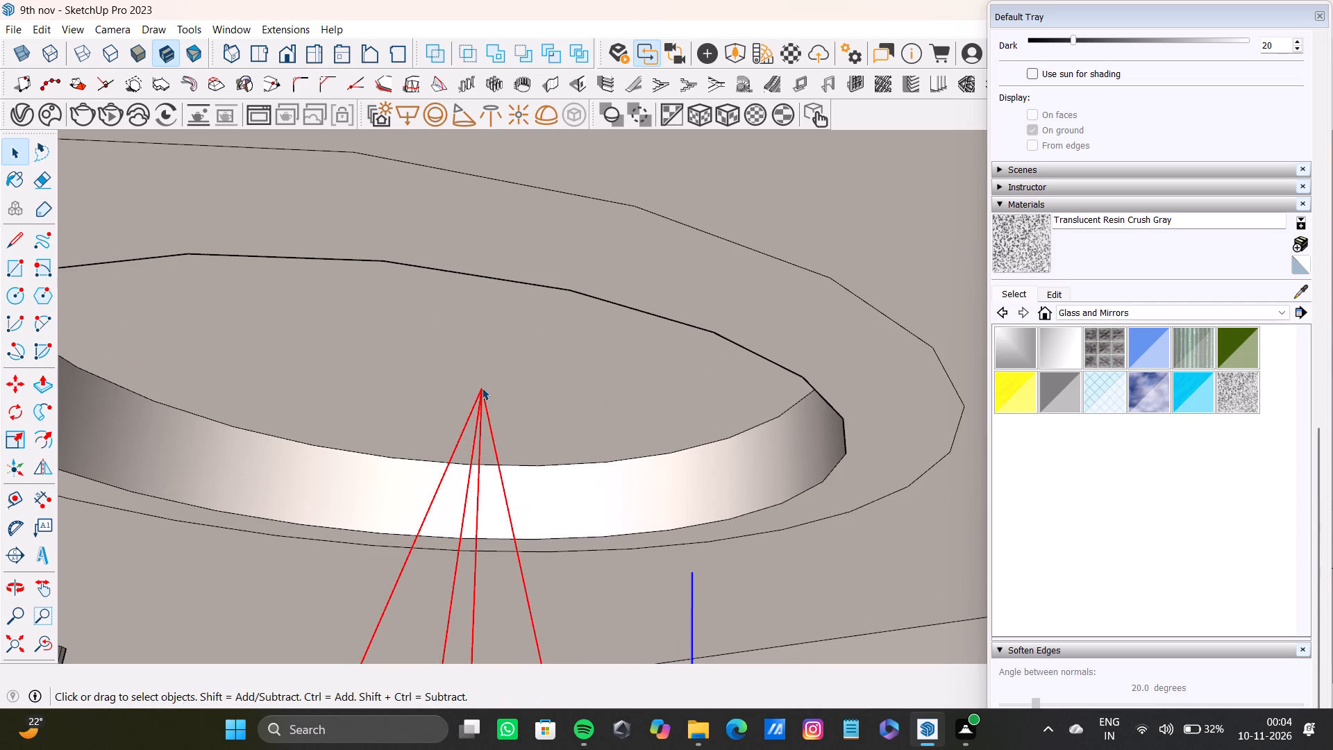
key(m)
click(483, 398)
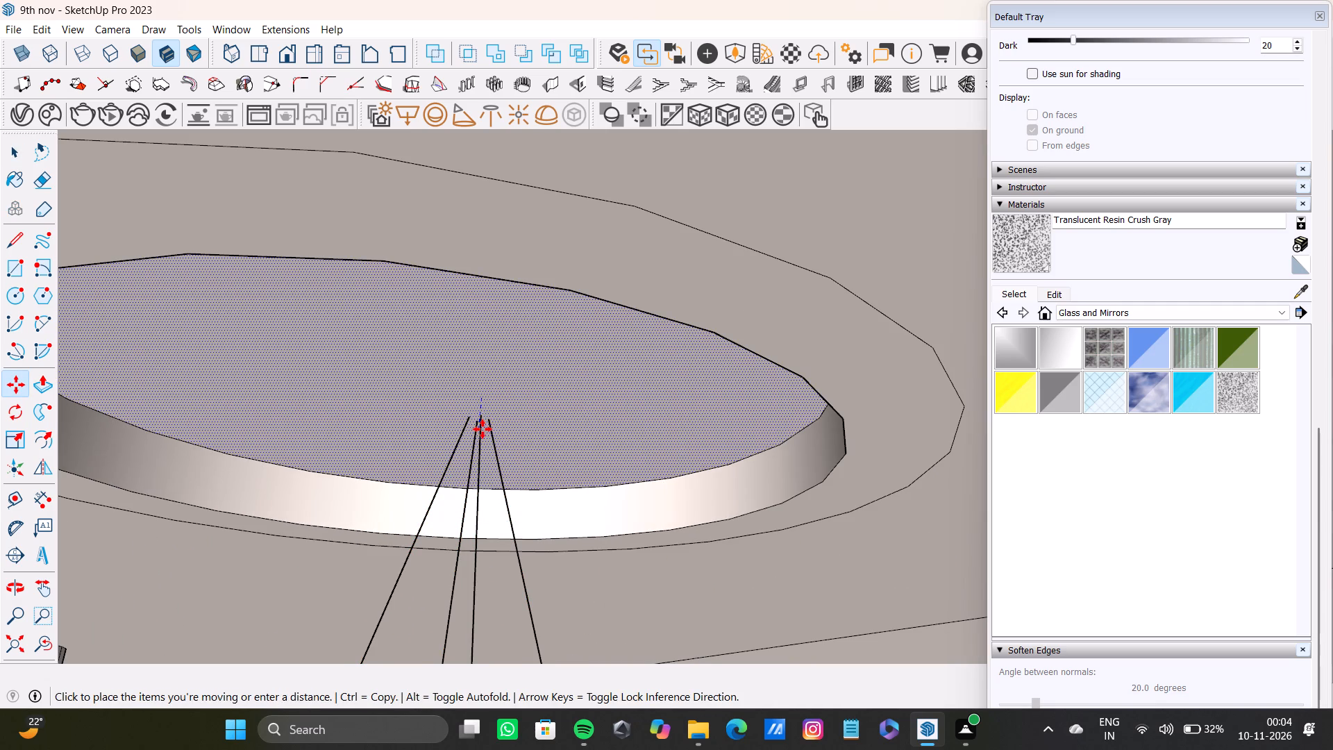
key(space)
Move the TV-side spot light slightly straight down along the vertical axis, keeping it inside its recess.
click(480, 400)
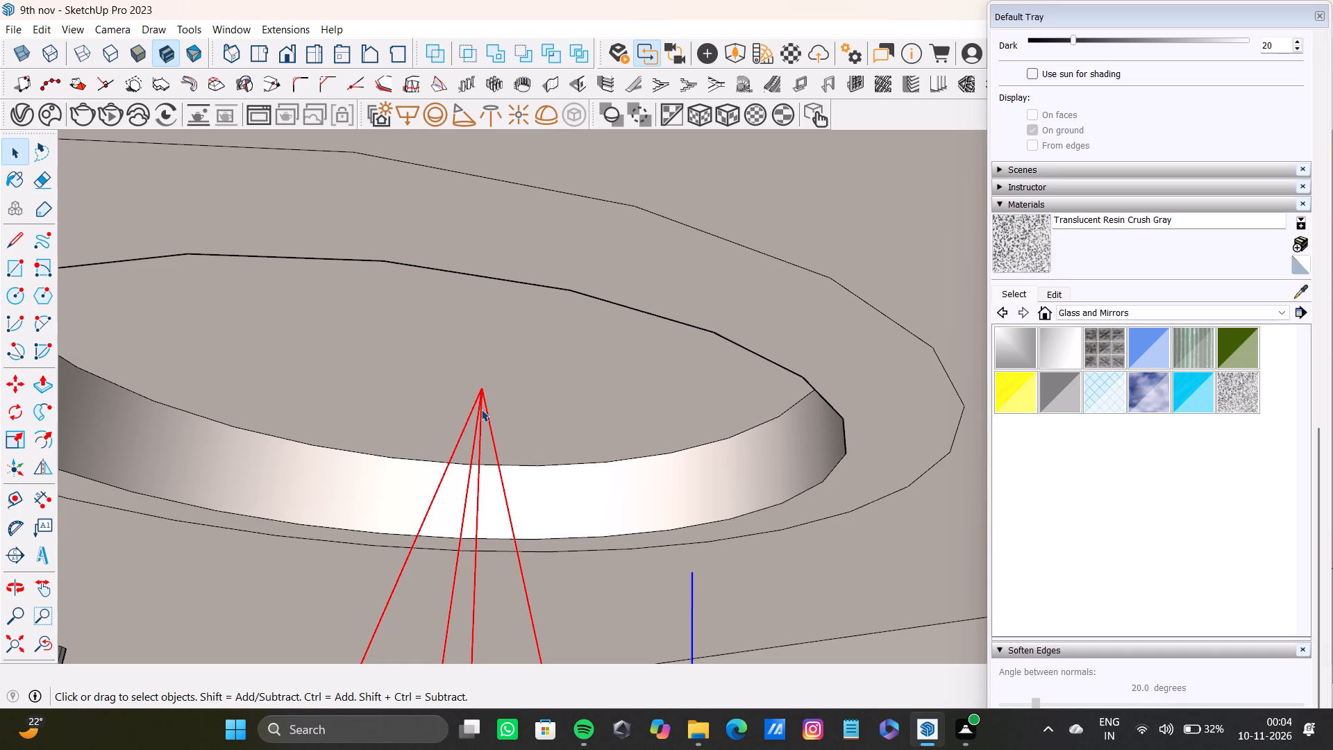
key(Up)
key(m)
key(Up)
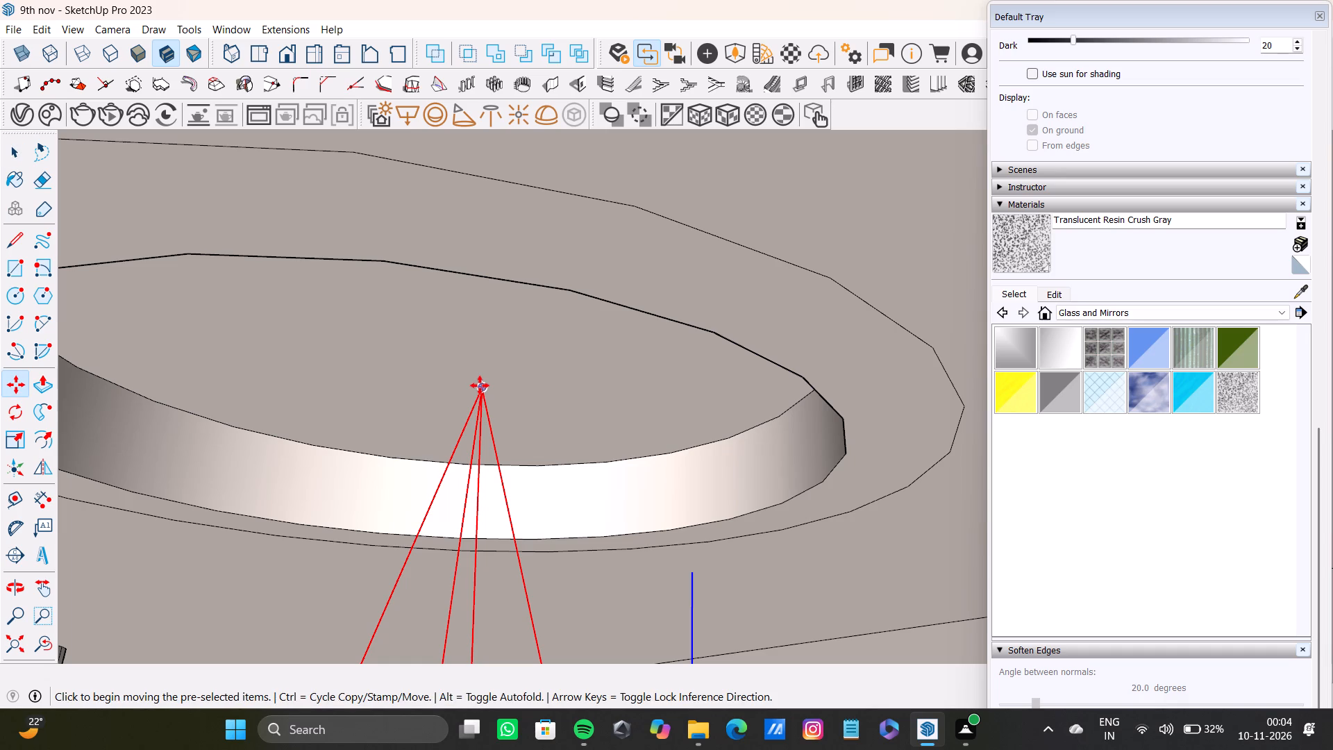
click(483, 392)
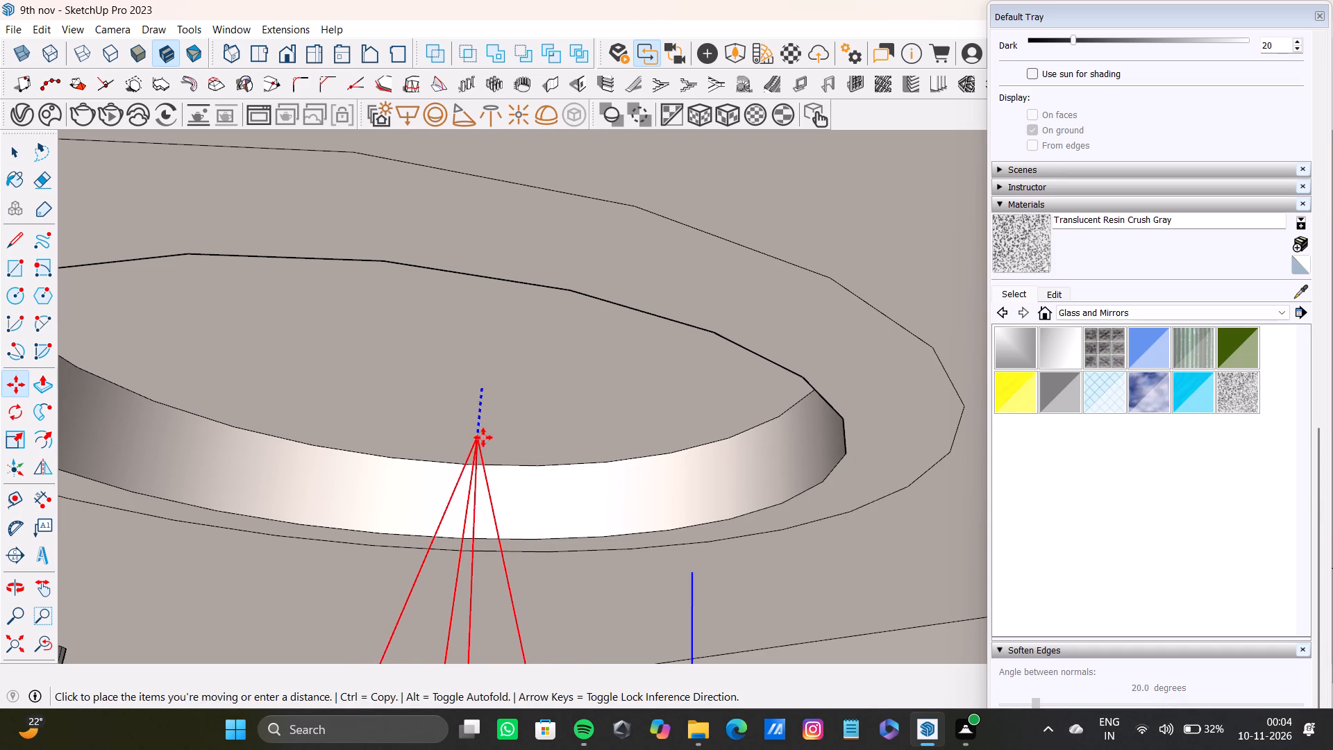
click(480, 449)
key(space)
Push/Pull the inner face at the open end of the TV-side wall slightly inward to thicken that end.
click(13, 655)
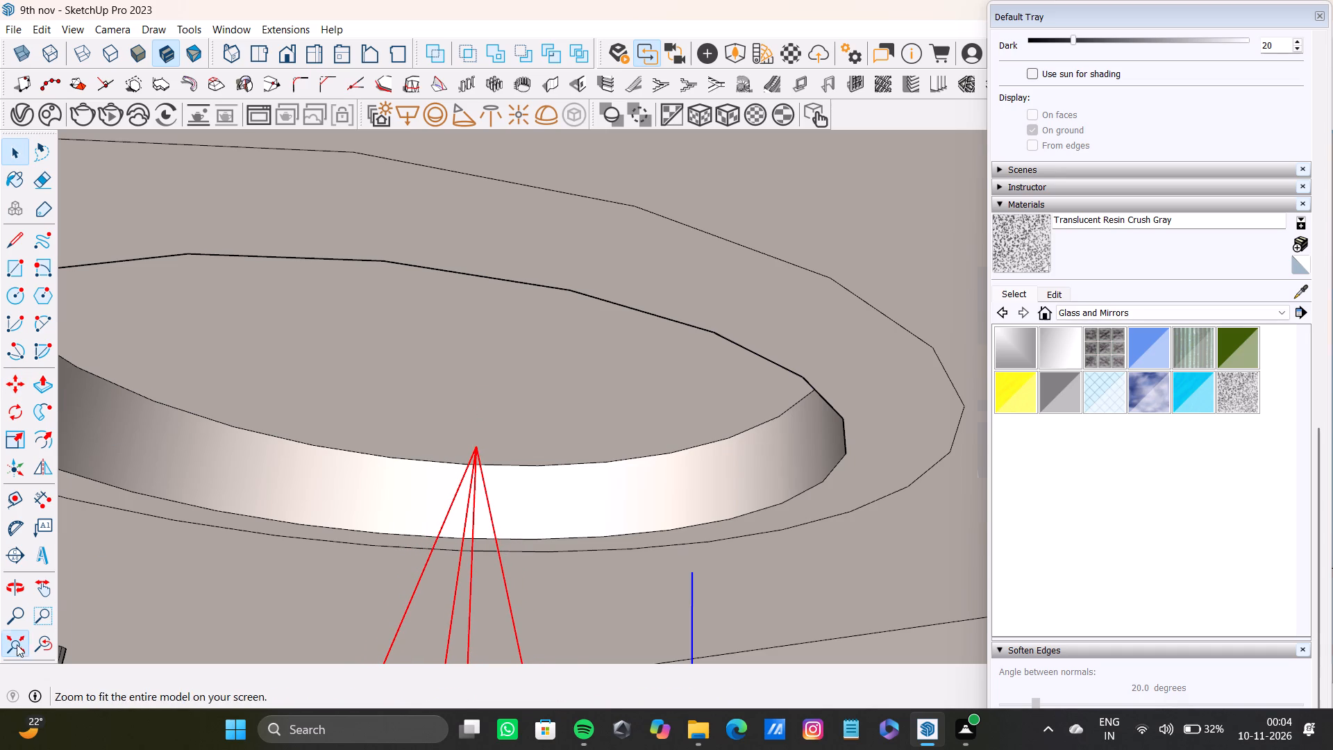
shift+middle_drag(630, 398, 832, 342)
scroll(570, 415, up, 8)
middle_drag(559, 421, 513, 419)
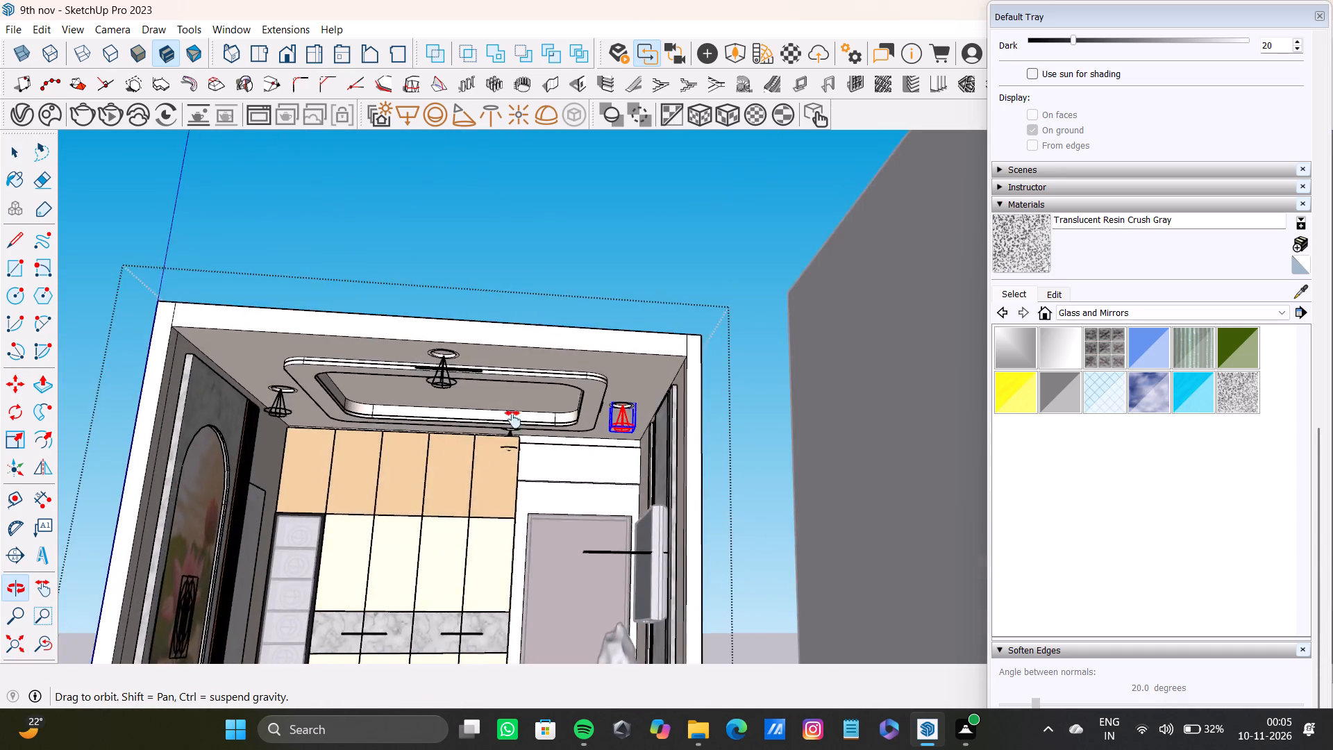
middle_drag(513, 419, 619, 382)
scroll(617, 383, down, 4)
shift+middle_drag(656, 396, 571, 448)
scroll(571, 443, up, 4)
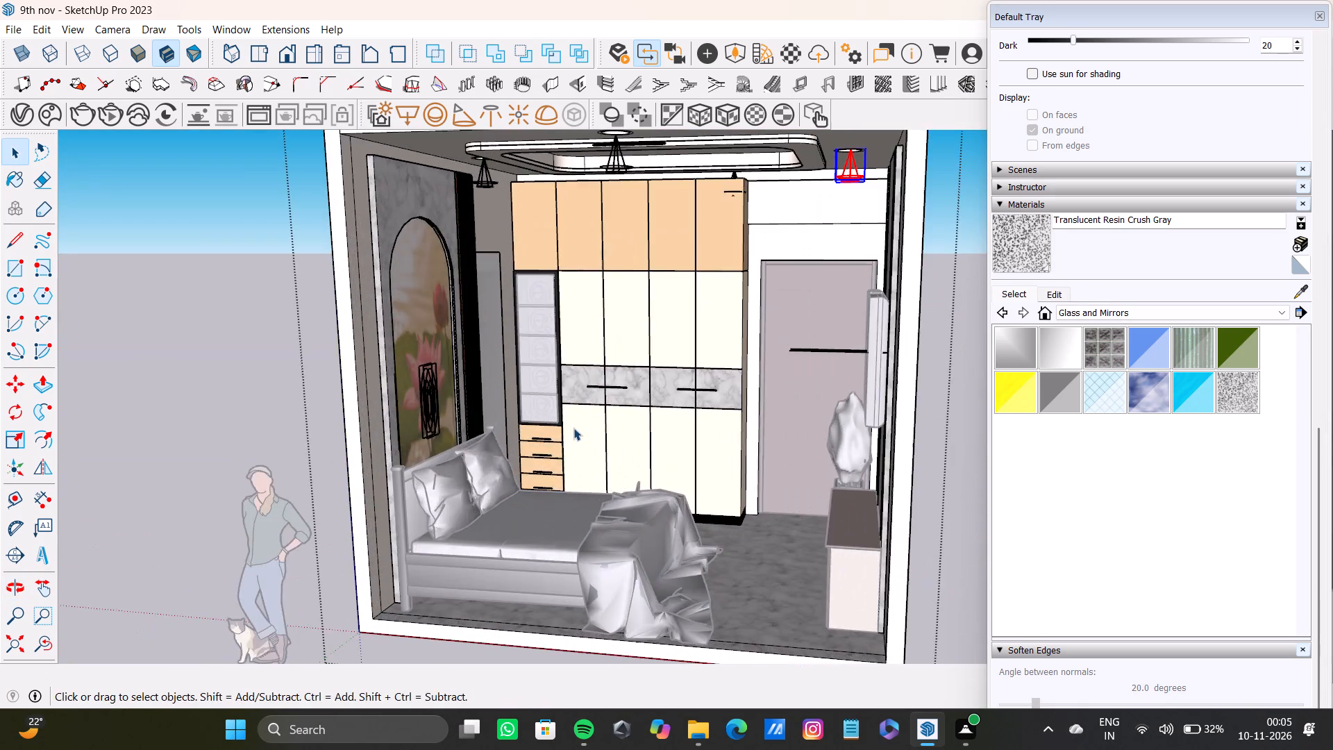
scroll(574, 422, down, 4)
shift+middle_drag(574, 422, 850, 448)
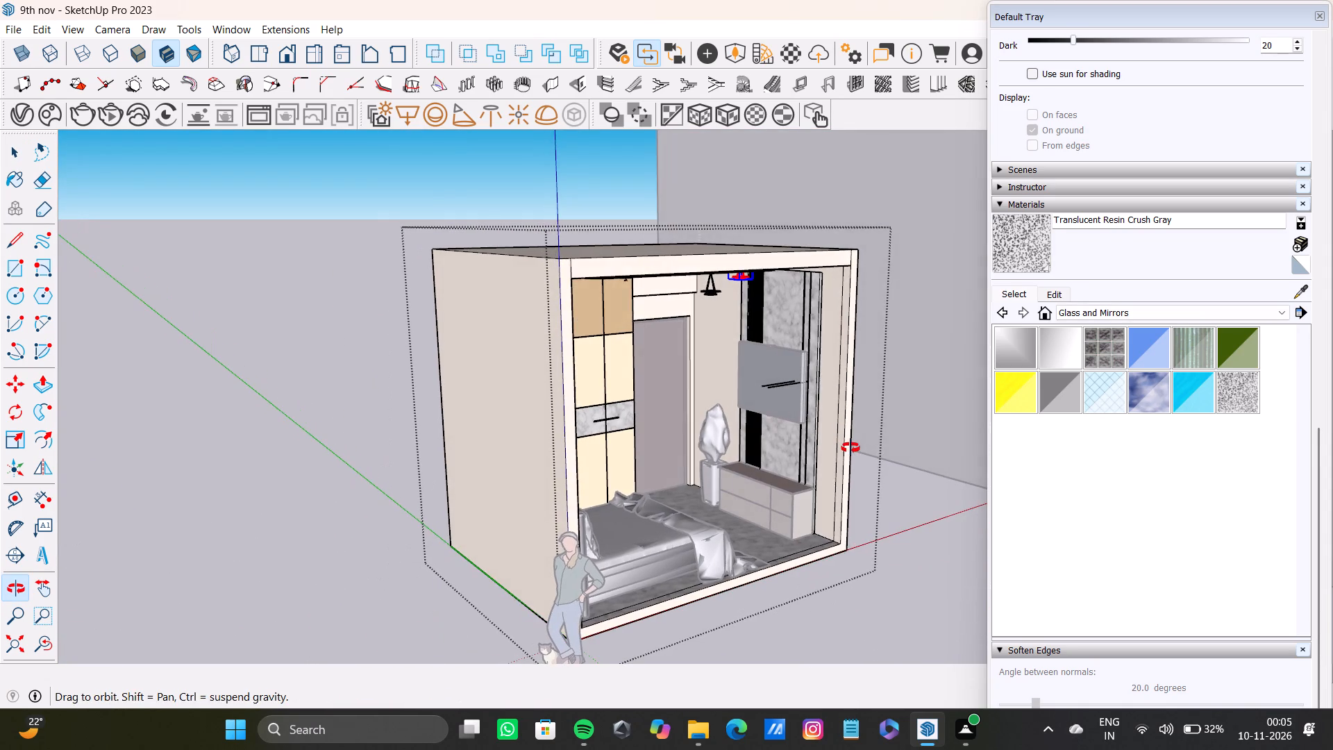
shift+middle_drag(850, 448, 854, 445)
scroll(850, 443, up, 6)
click(841, 457)
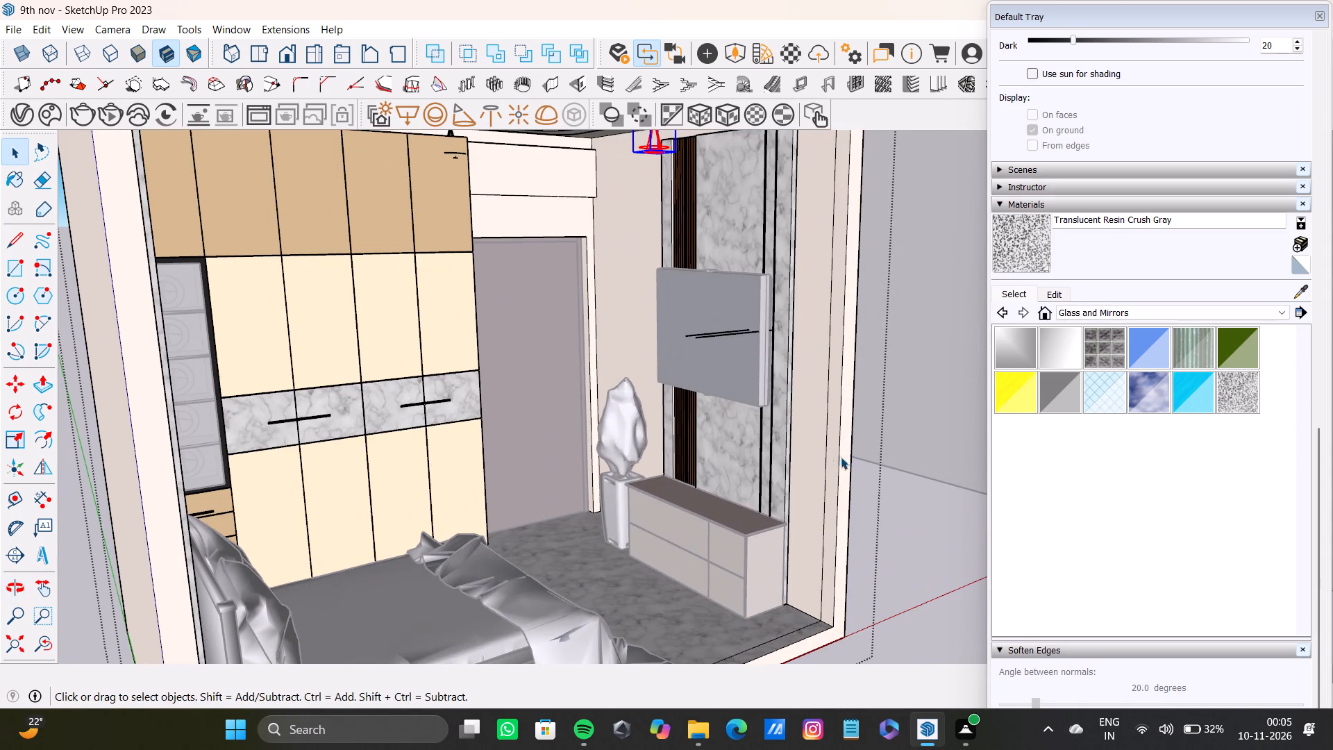
click(831, 466)
key(p)
drag(832, 467, 789, 486)
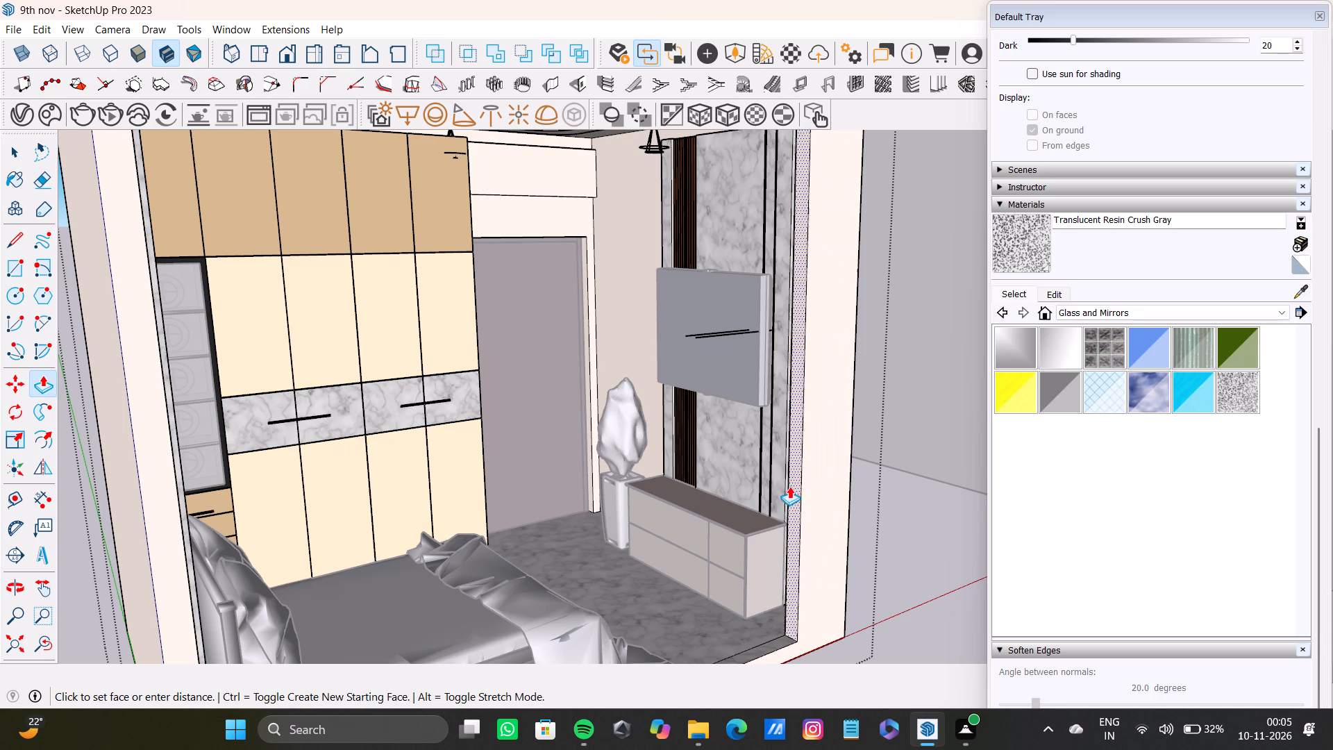
drag(789, 486, 776, 490)
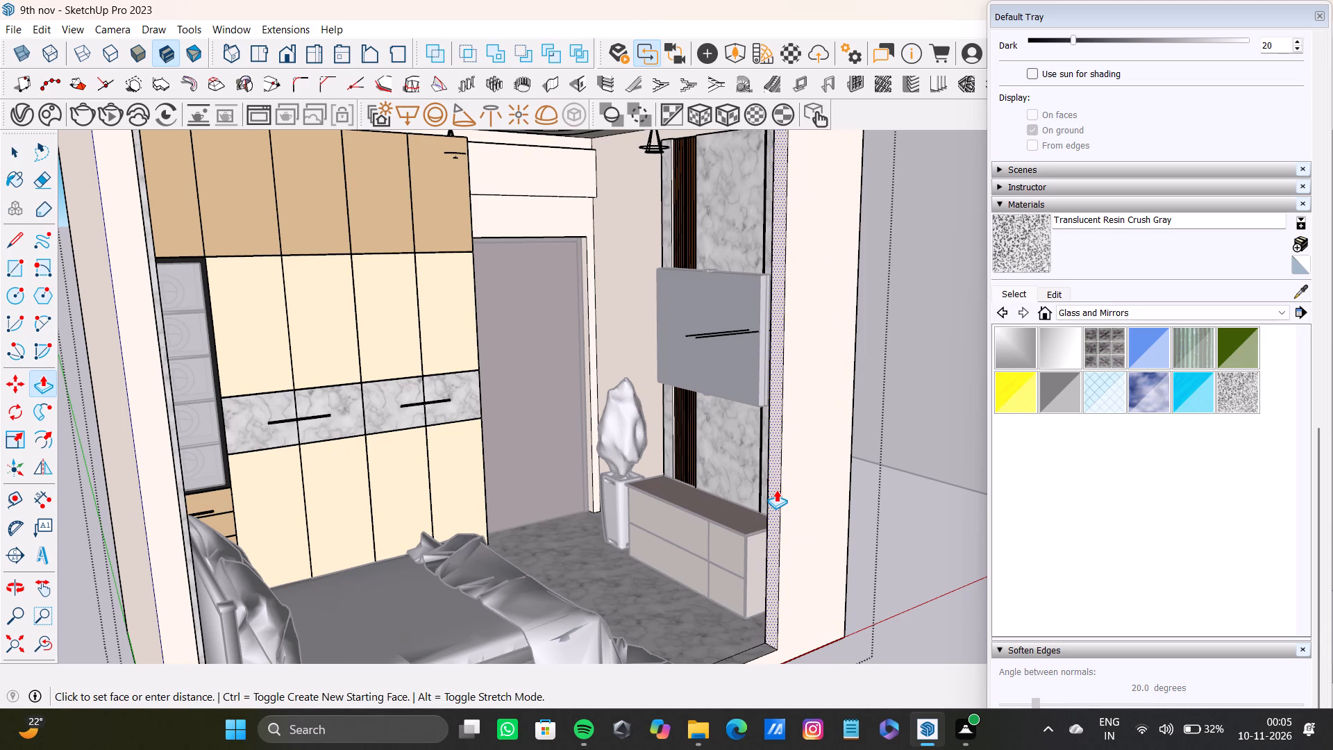
drag(776, 490, 815, 490)
shift+scroll(814, 484, down, 5)
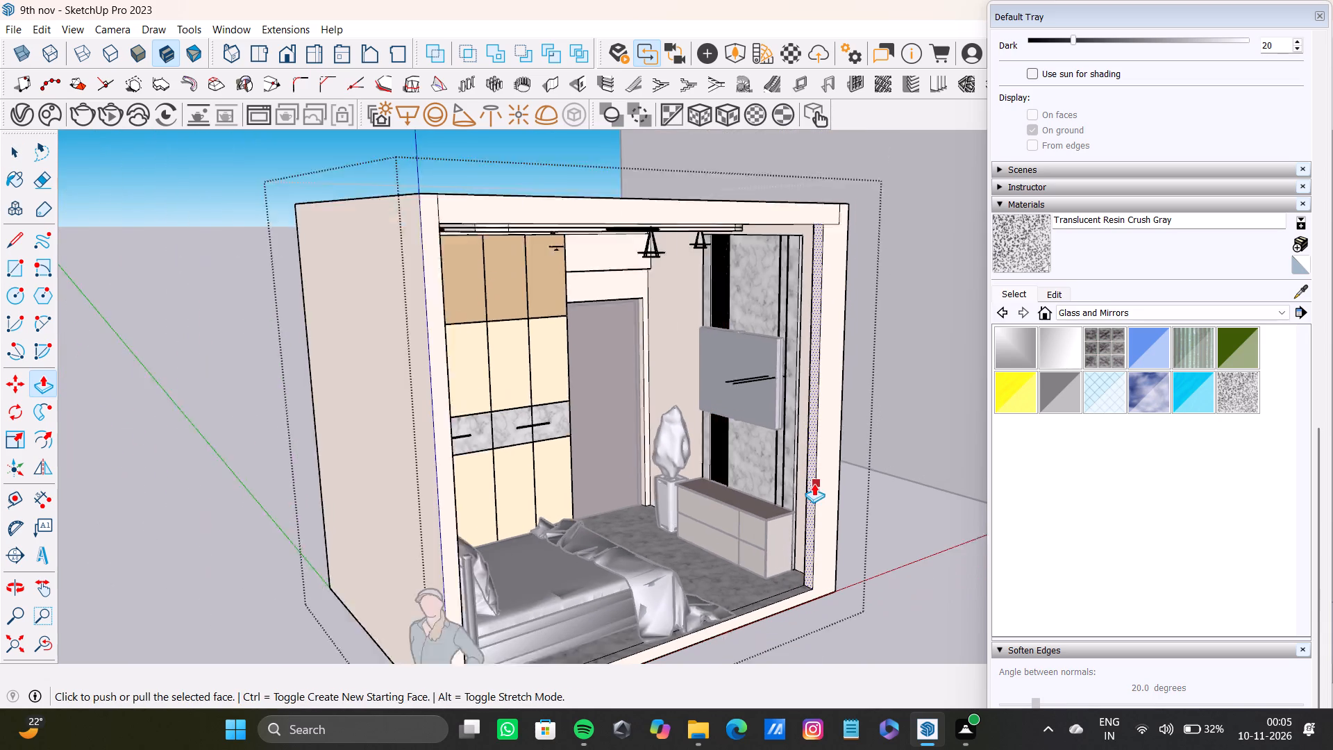
shift+scroll(814, 483, down, 2)
key(space)
click(573, 165)
Close the Default Tray and frame the open bedroom from the standard Front view, facing the wardrobe and door.
scroll(679, 305, up, 4)
middle_drag(690, 331, 642, 212)
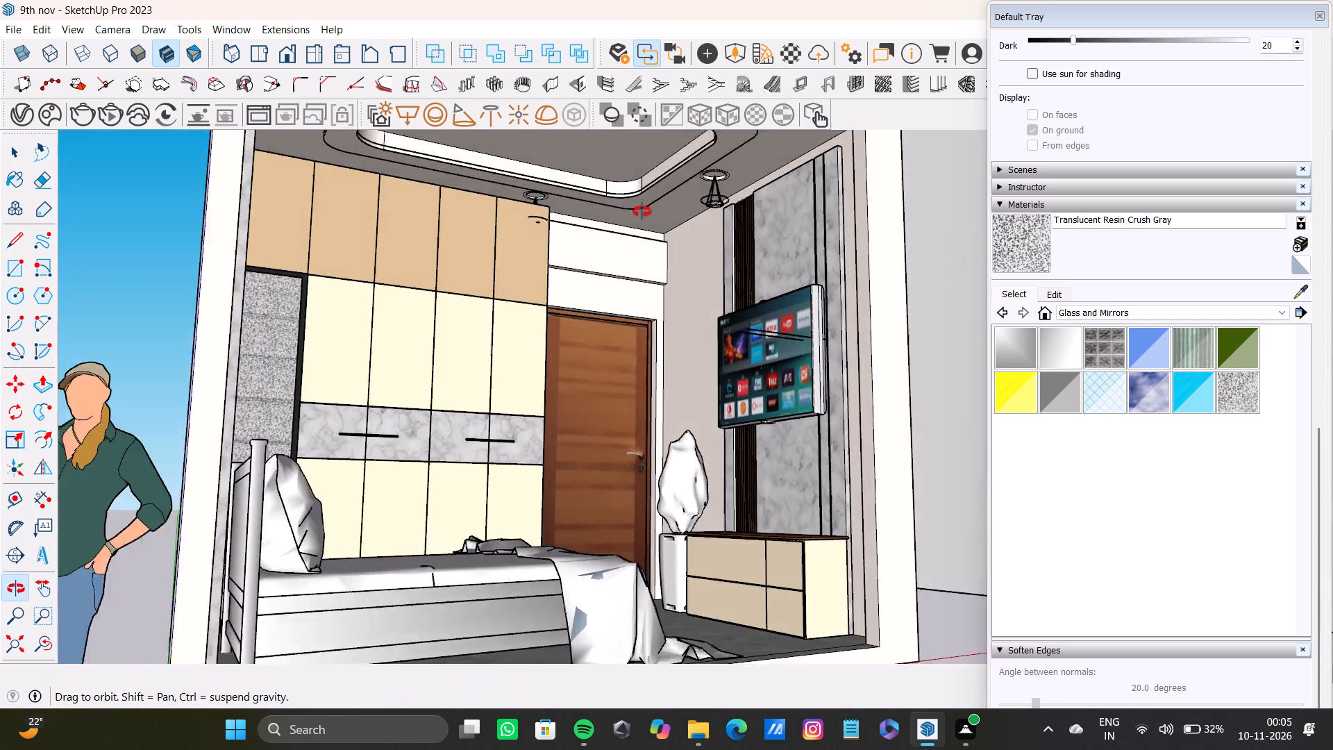
middle_drag(642, 212, 625, 211)
shift+scroll(648, 319, down, 3)
shift+middle_drag(648, 330, 685, 405)
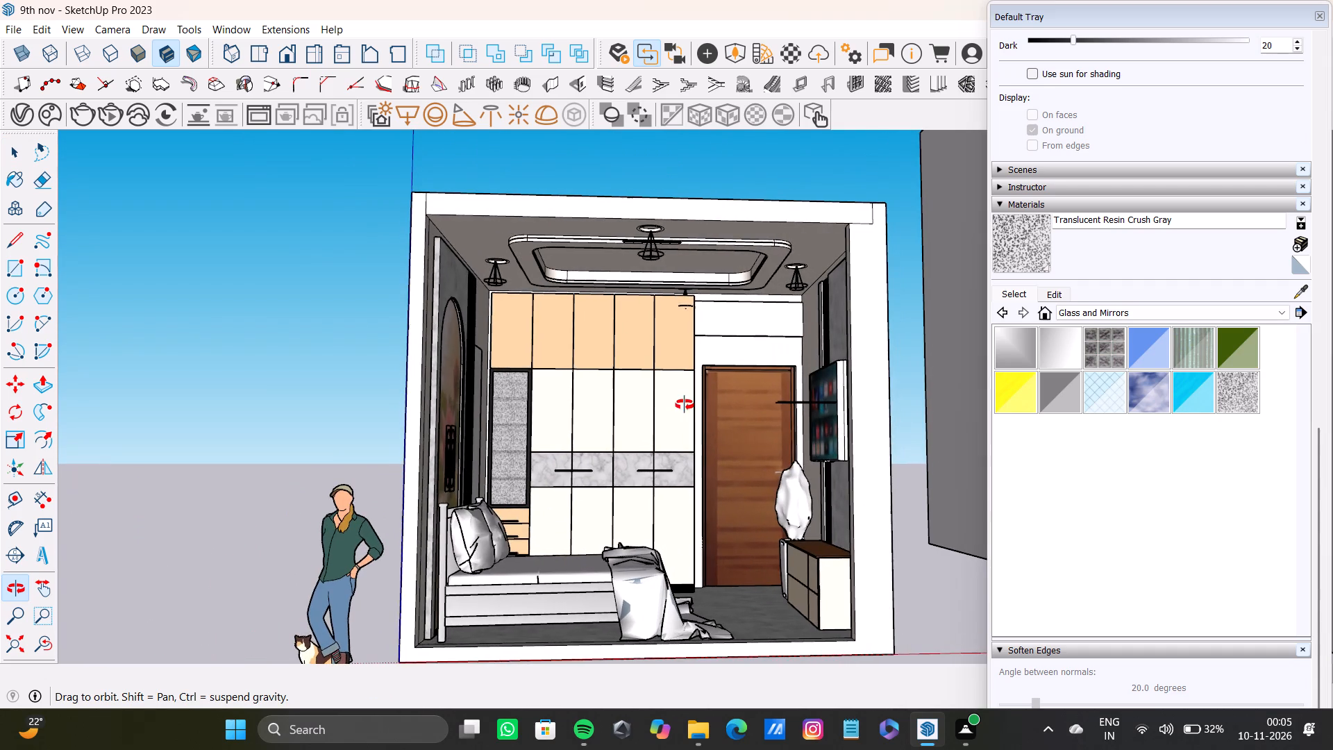
shift+middle_drag(685, 405, 650, 387)
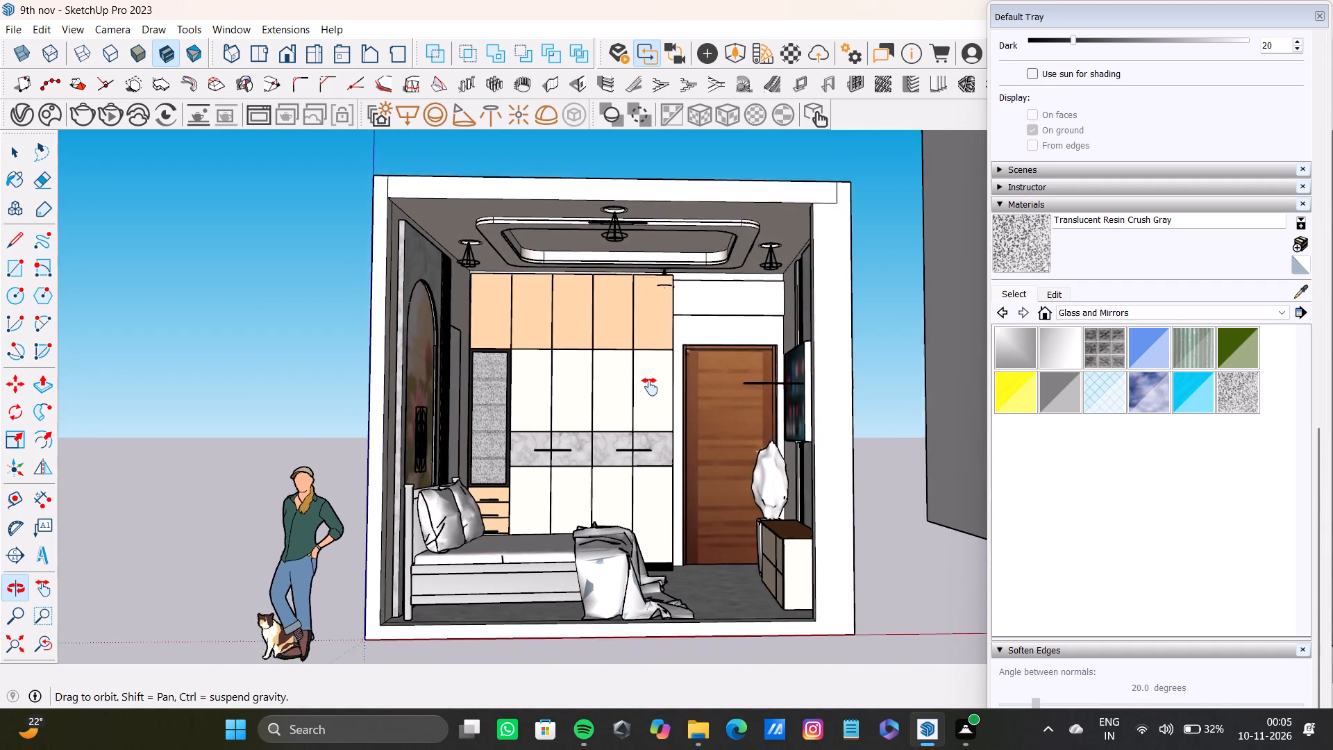
shift+middle_drag(650, 387, 632, 388)
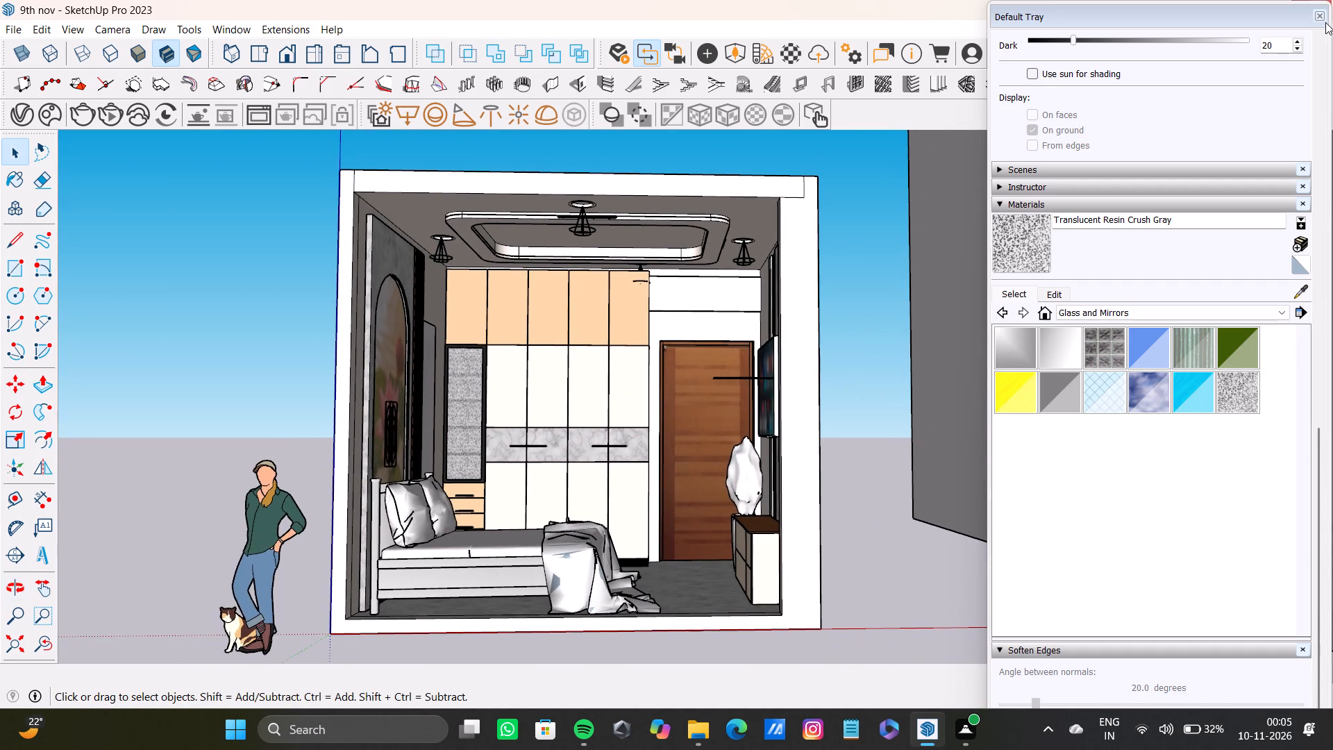
click(1316, 28)
click(1317, 17)
middle_drag(785, 370, 819, 353)
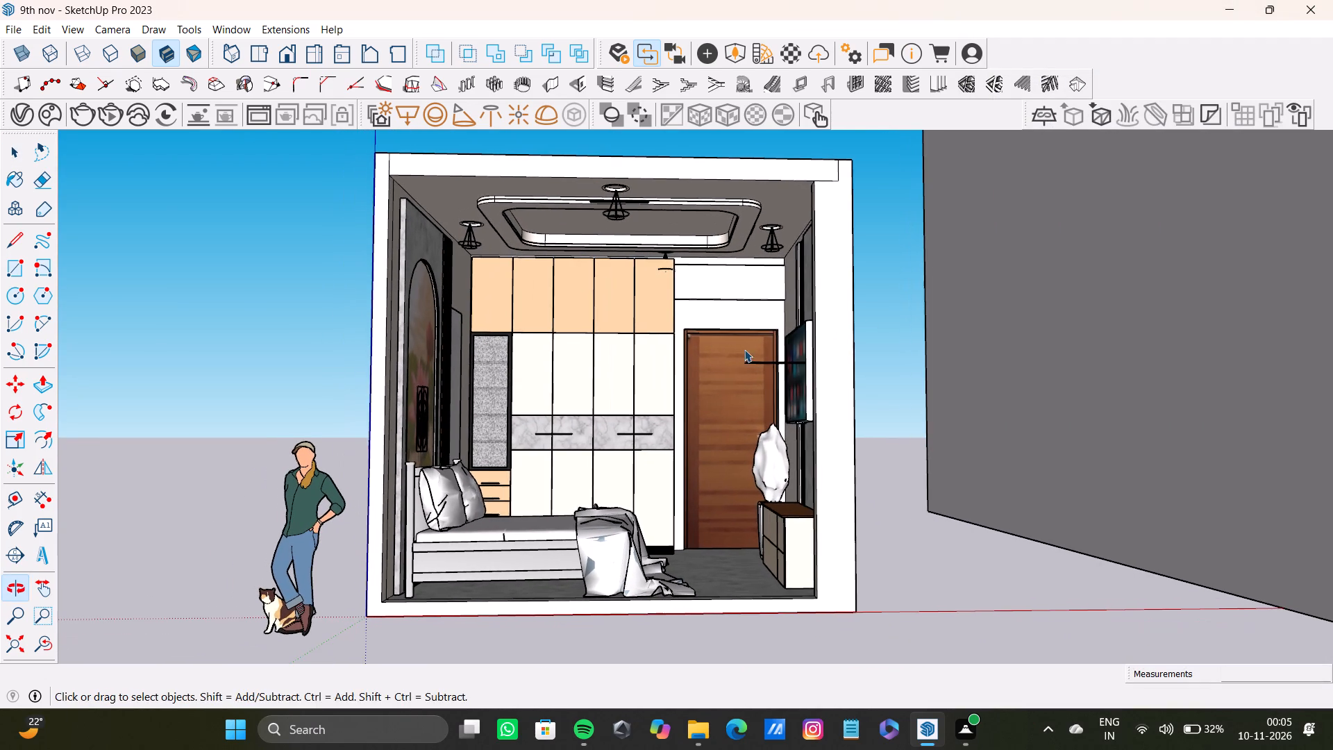
middle_drag(989, 468, 991, 475)
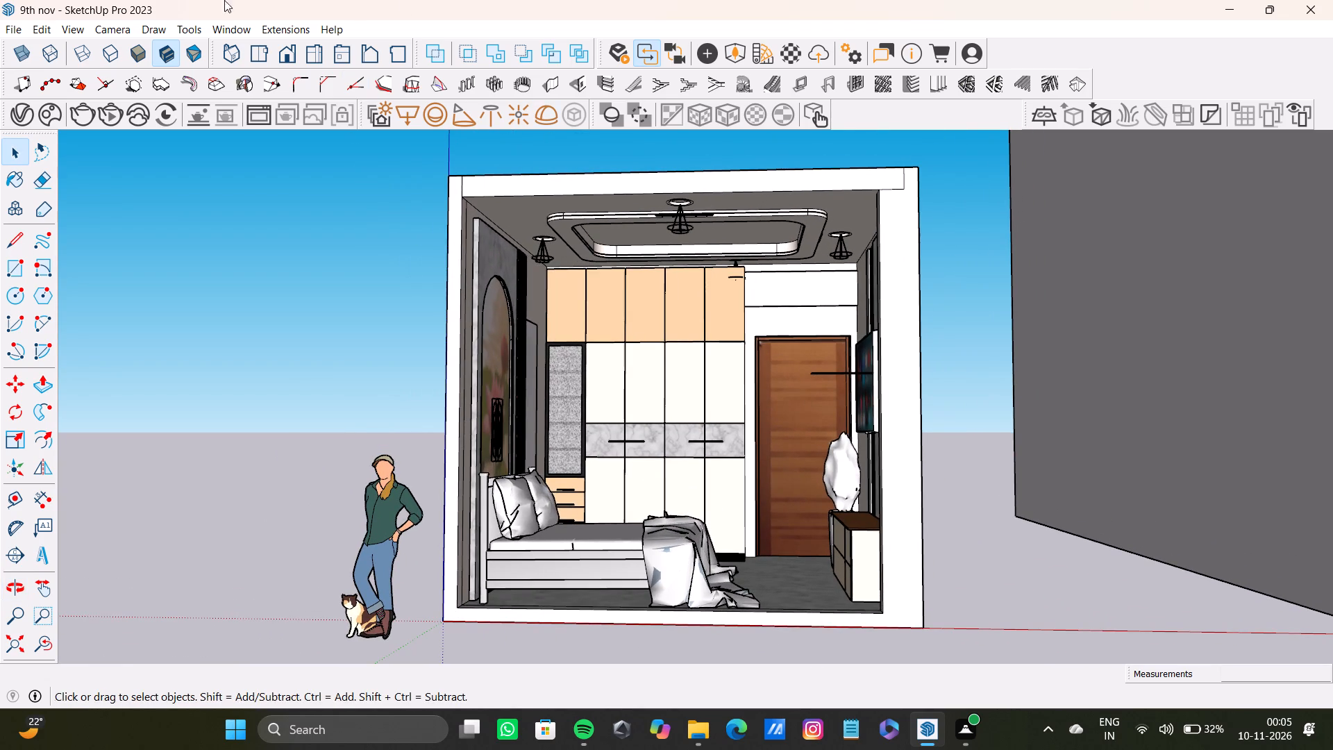
click(283, 62)
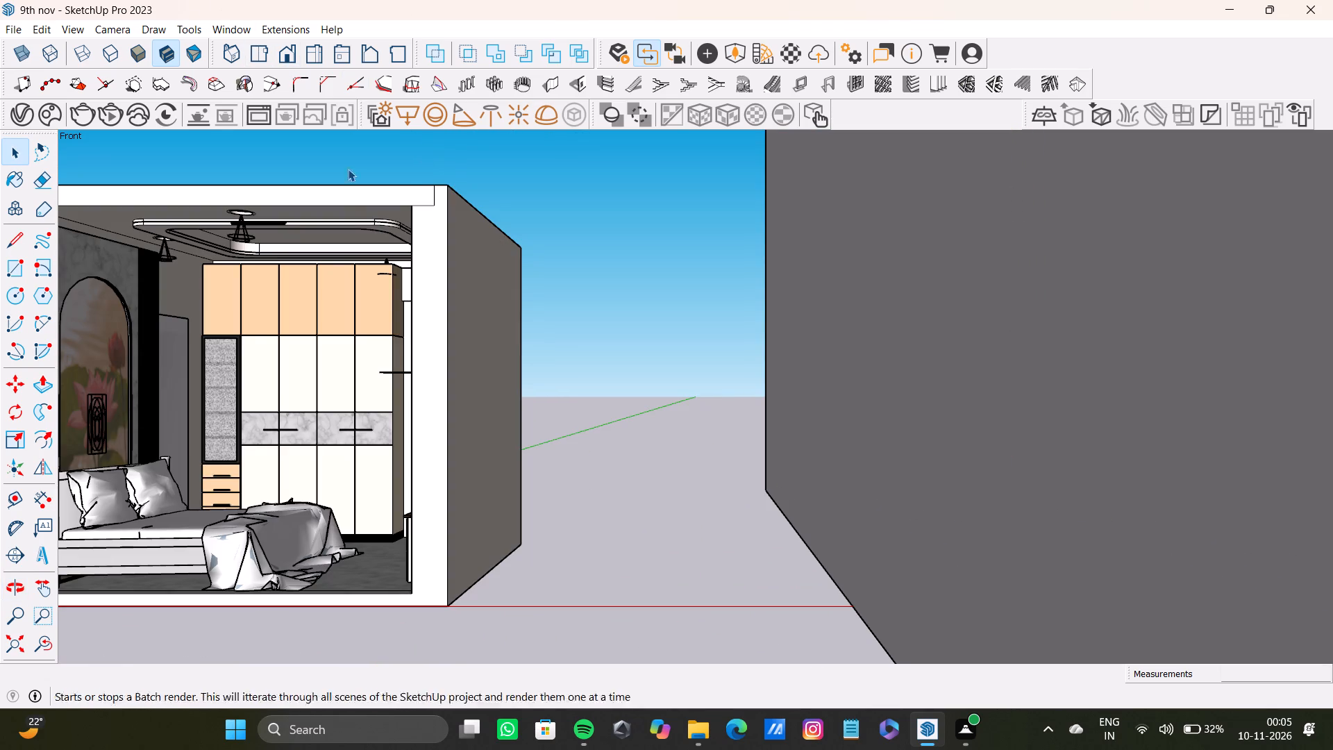
shift+middle_drag(401, 332, 694, 337)
scroll(662, 375, up, 1)
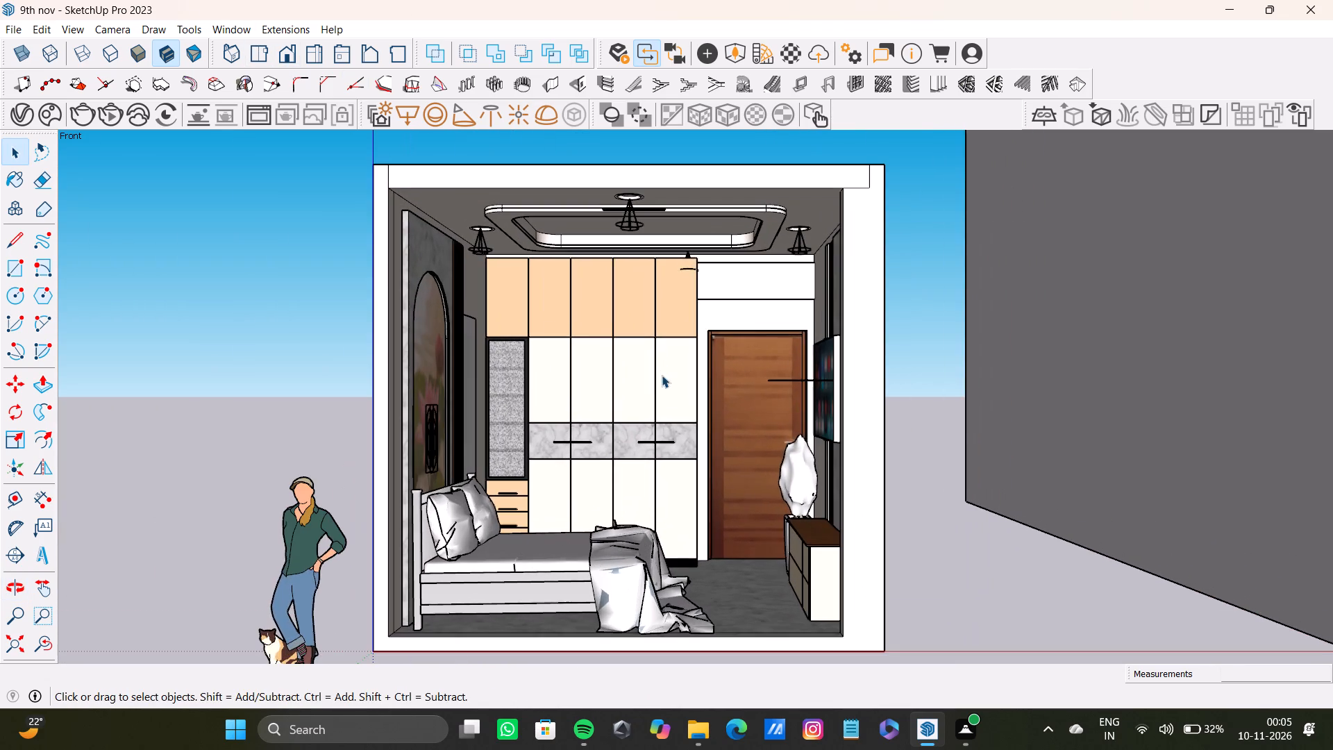
Start a V-Ray interactive render of the bedroom from its open side, with the whole room framed facing the wardrobe and door.
shift+scroll(662, 375, up, 1)
shift+middle_drag(662, 361, 670, 322)
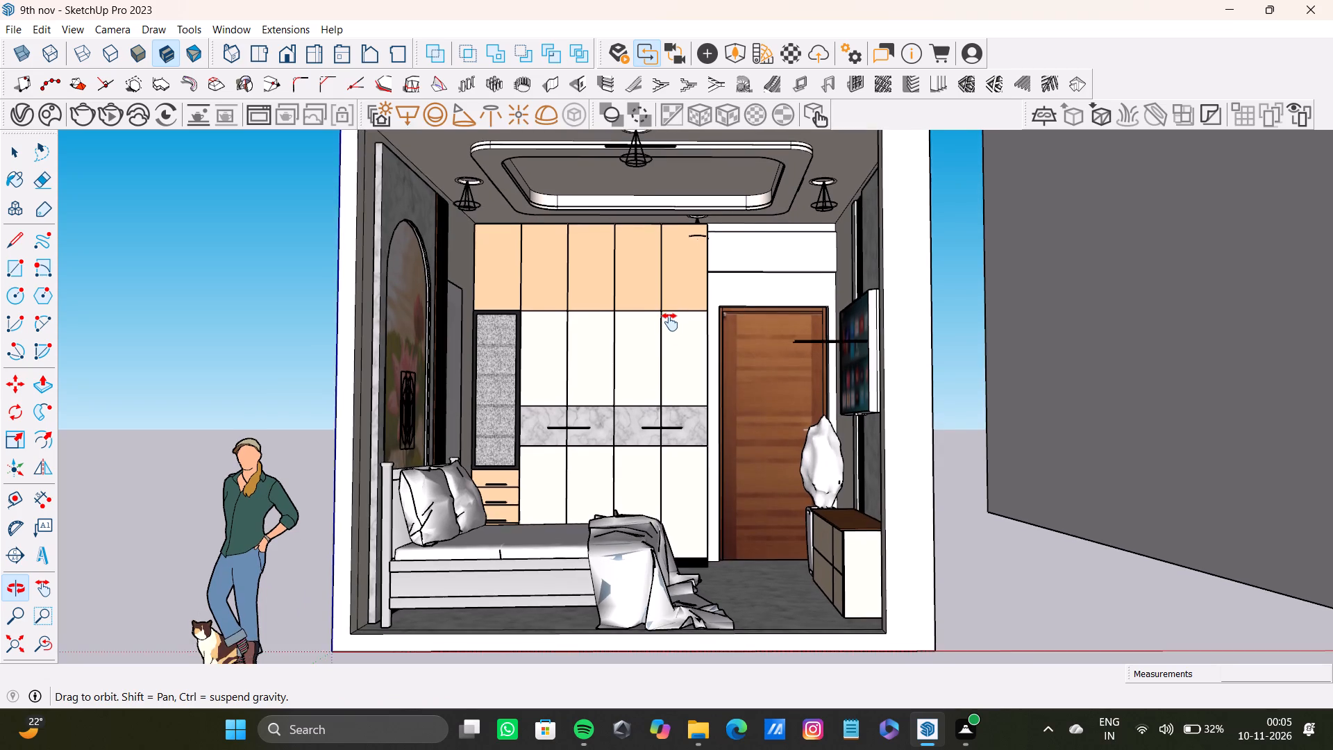
shift+middle_drag(670, 322, 659, 338)
scroll(658, 337, down, 1)
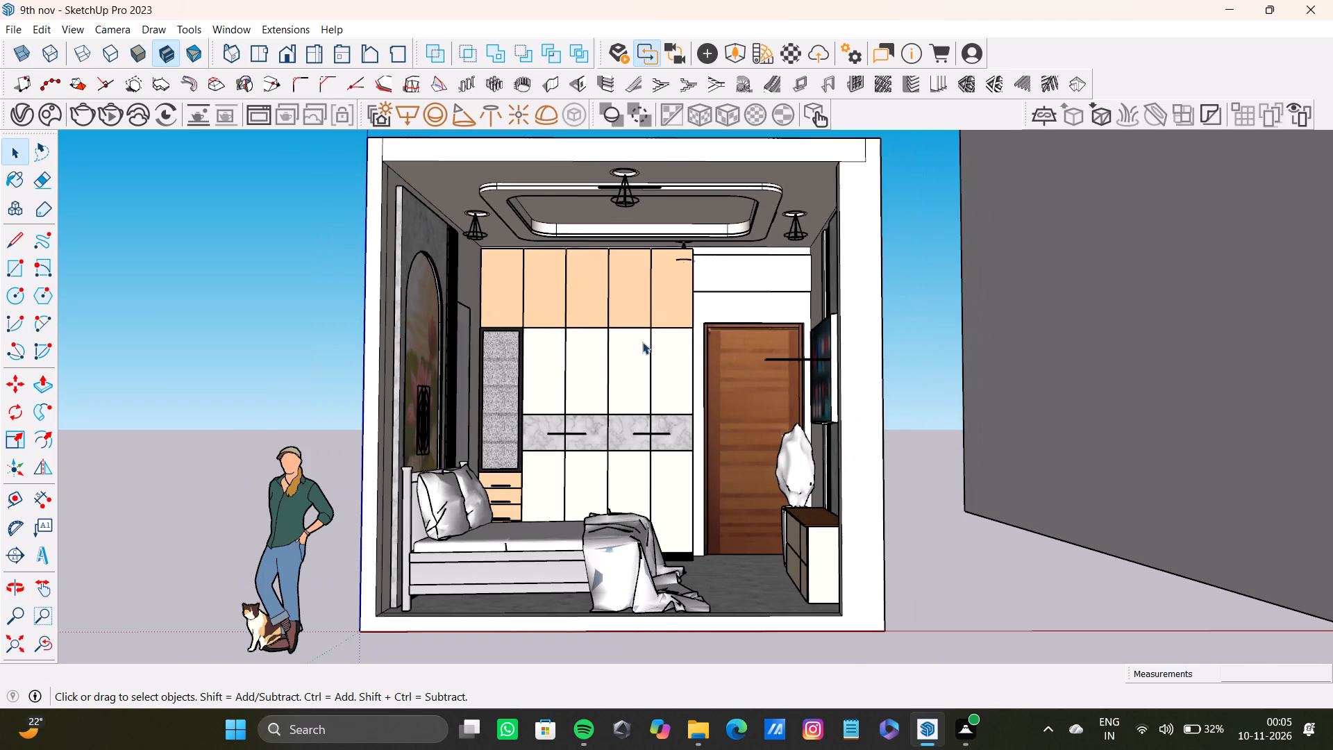
middle_drag(641, 356, 659, 363)
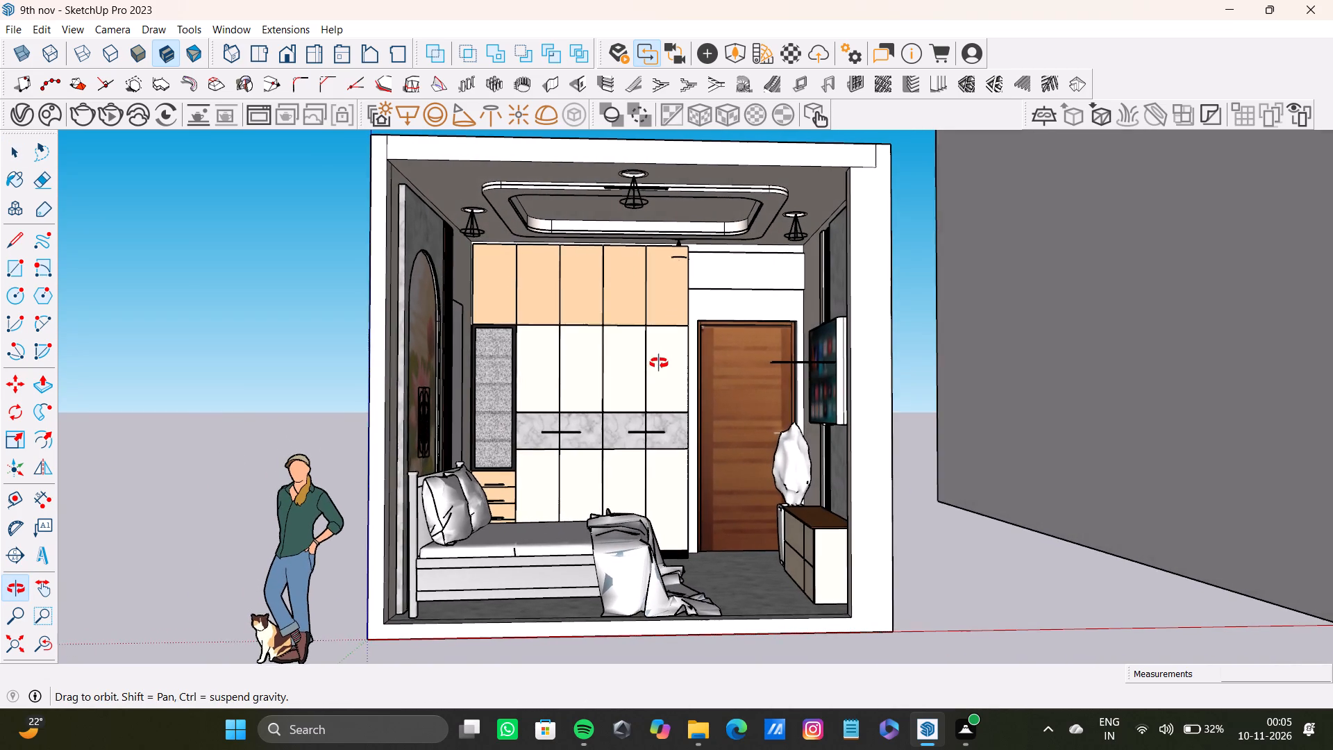
middle_drag(659, 363, 648, 361)
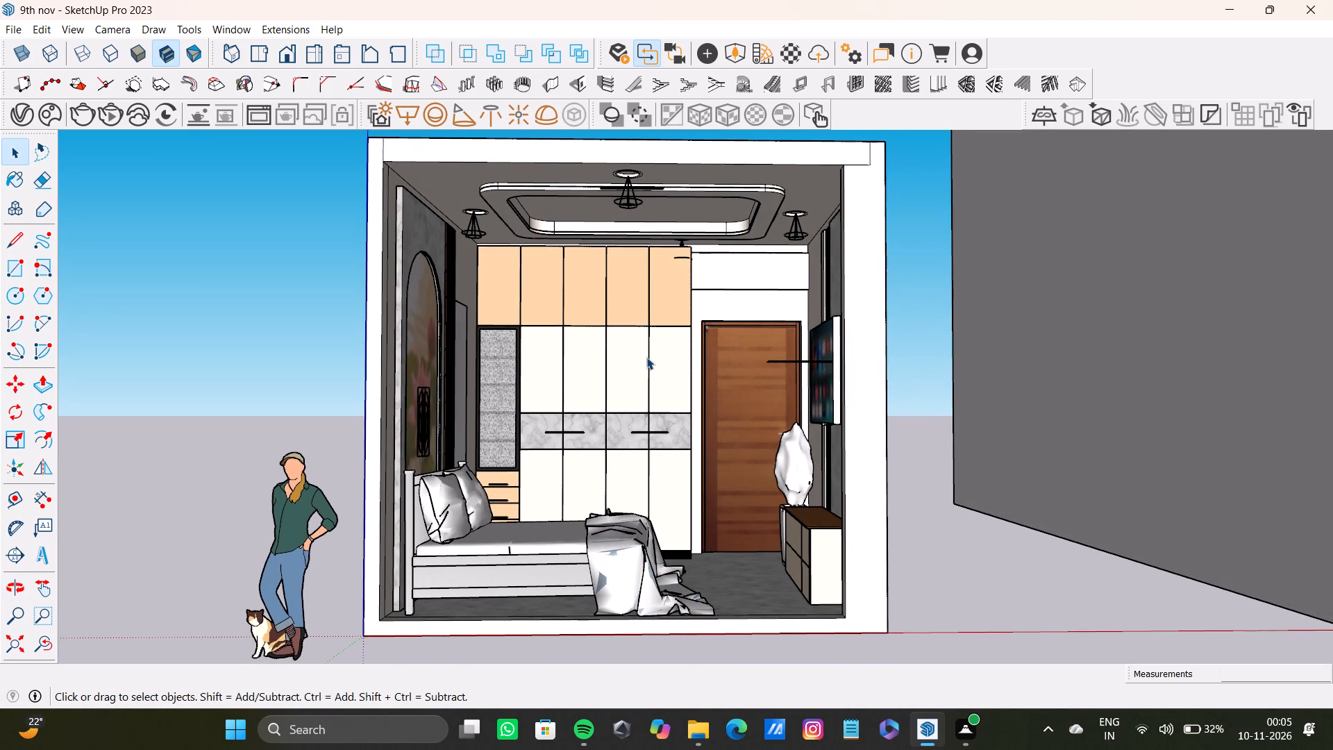
middle_drag(646, 357, 646, 369)
scroll(646, 369, up, 1)
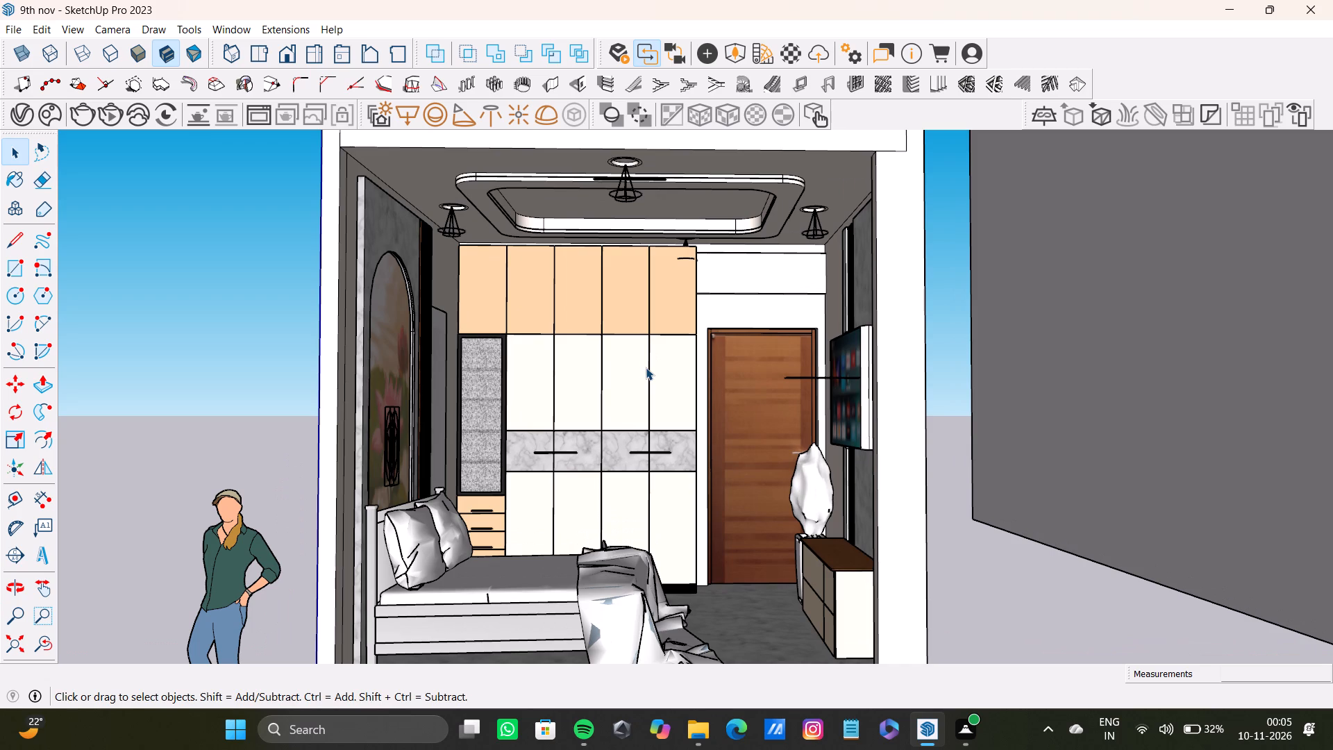
scroll(646, 367, down, 1)
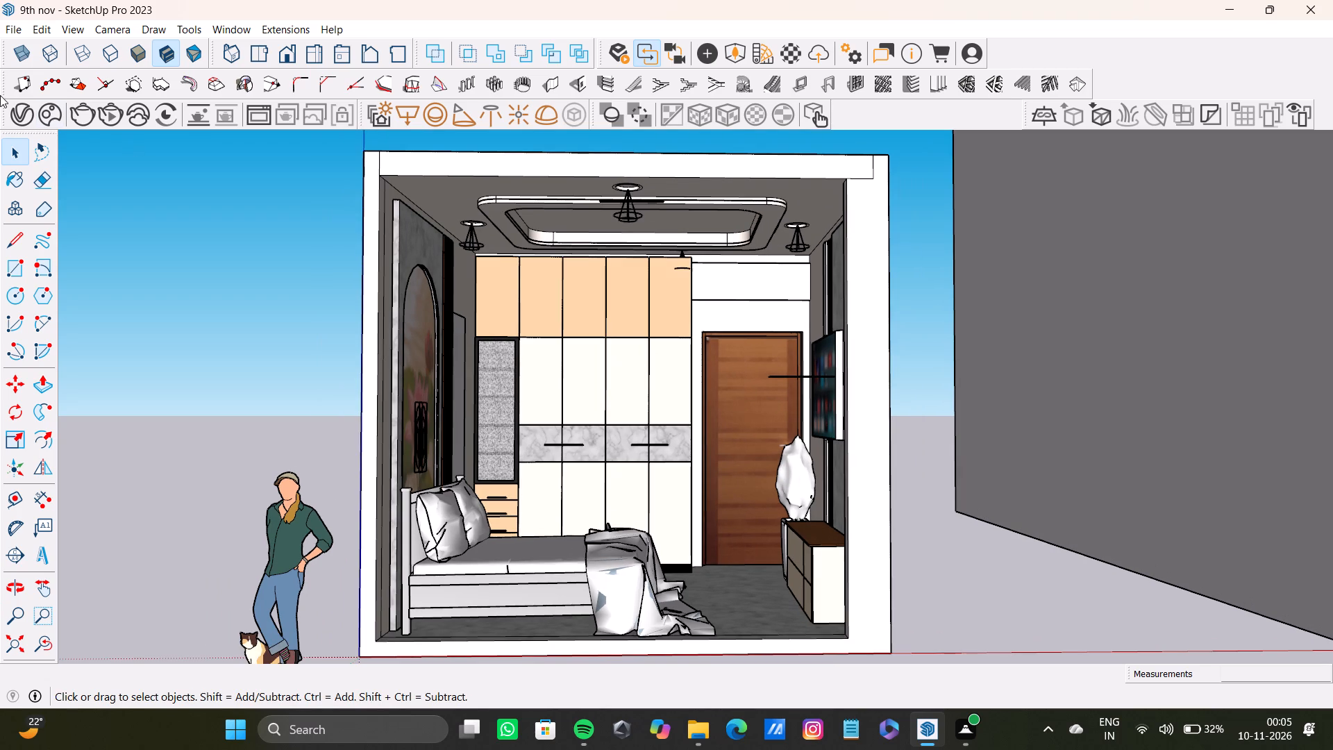
click(112, 119)
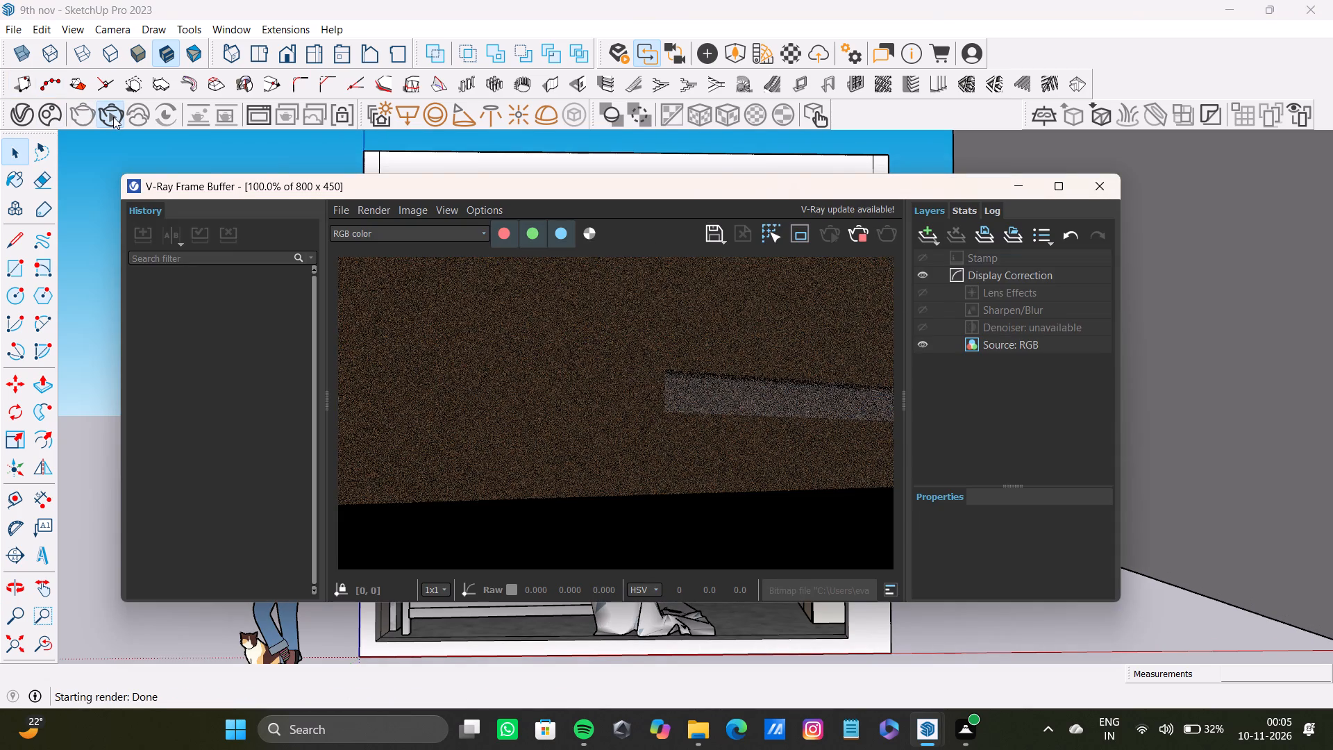
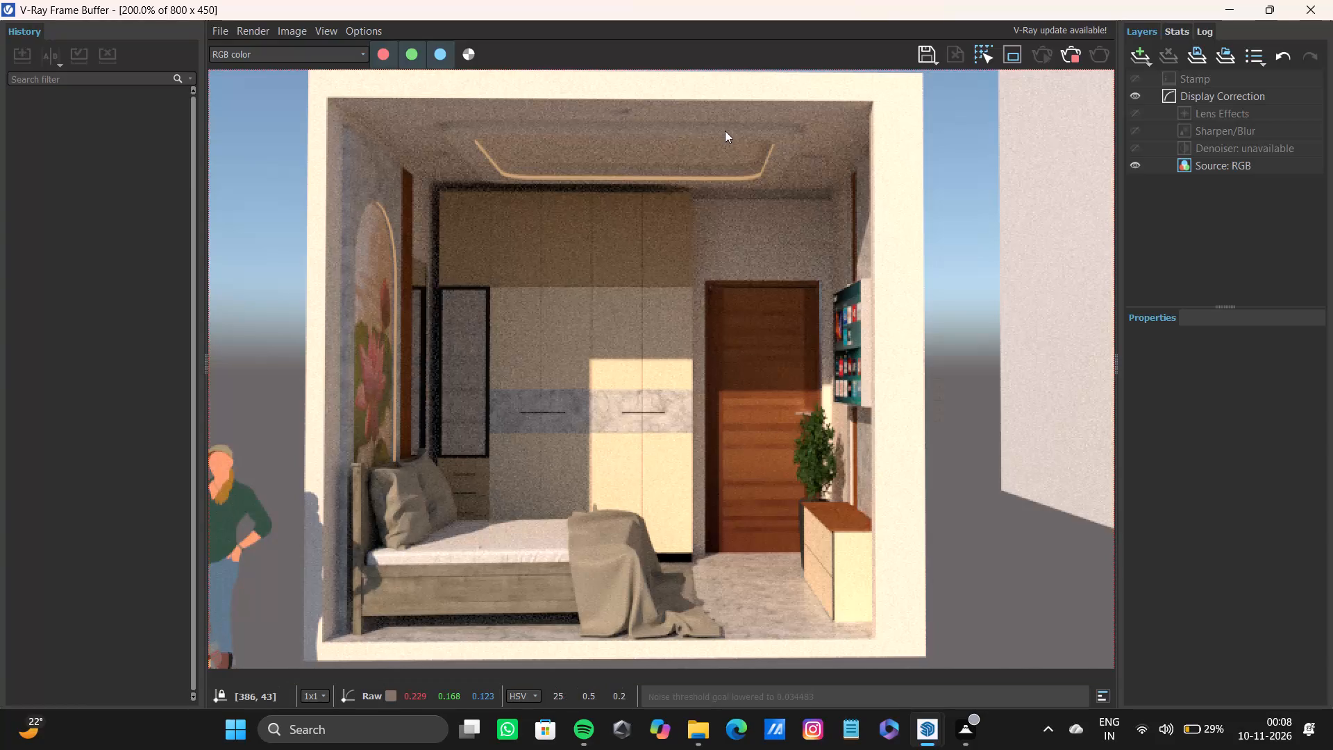
Save the front-view bedroom render as a PNG named 9th nov vray3 in the pdfs folder and close the frame buffer.
click(919, 53)
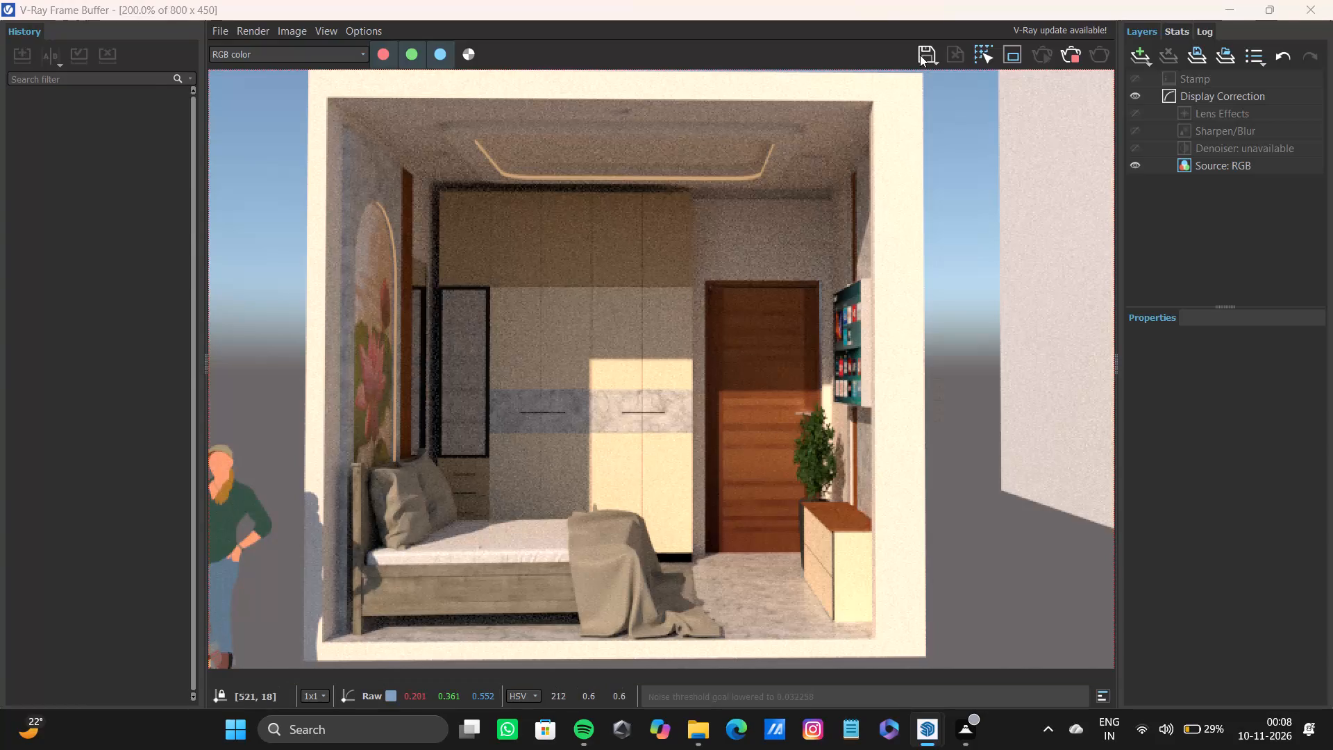
click(373, 358)
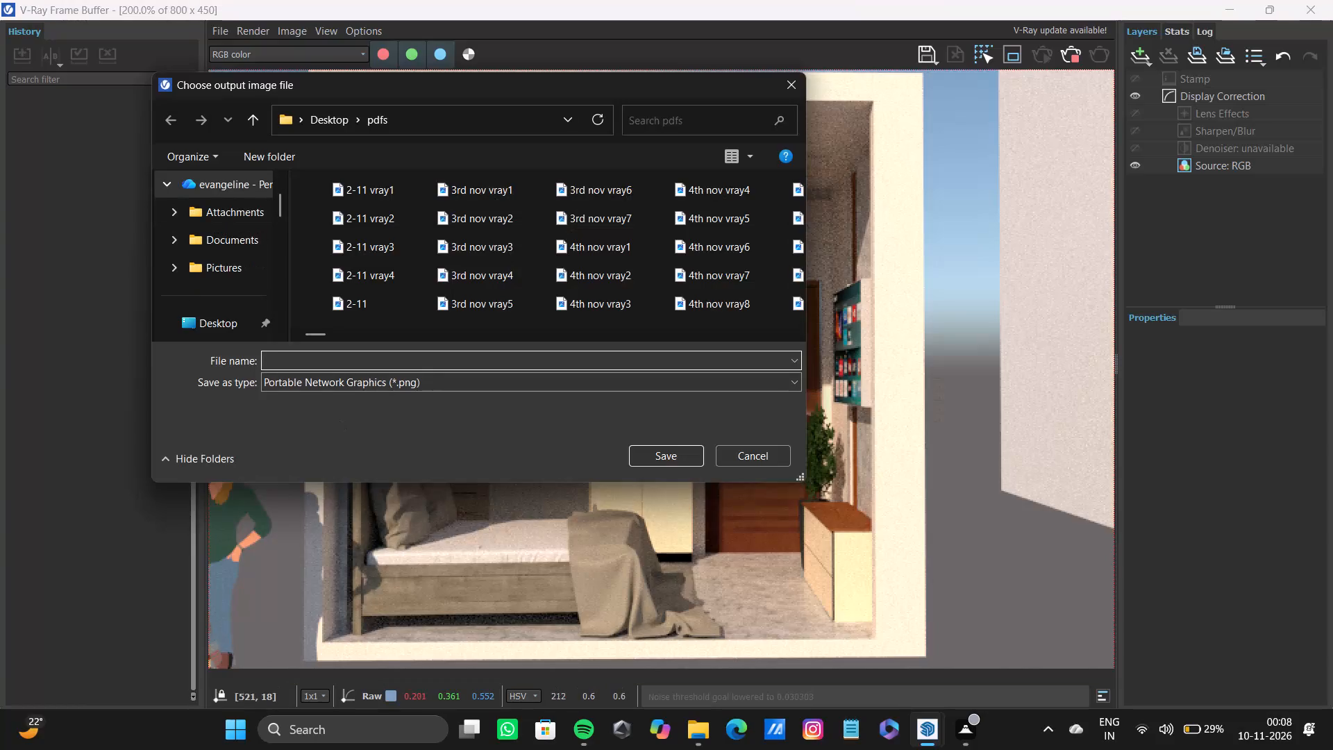
text(9th nov vray3)
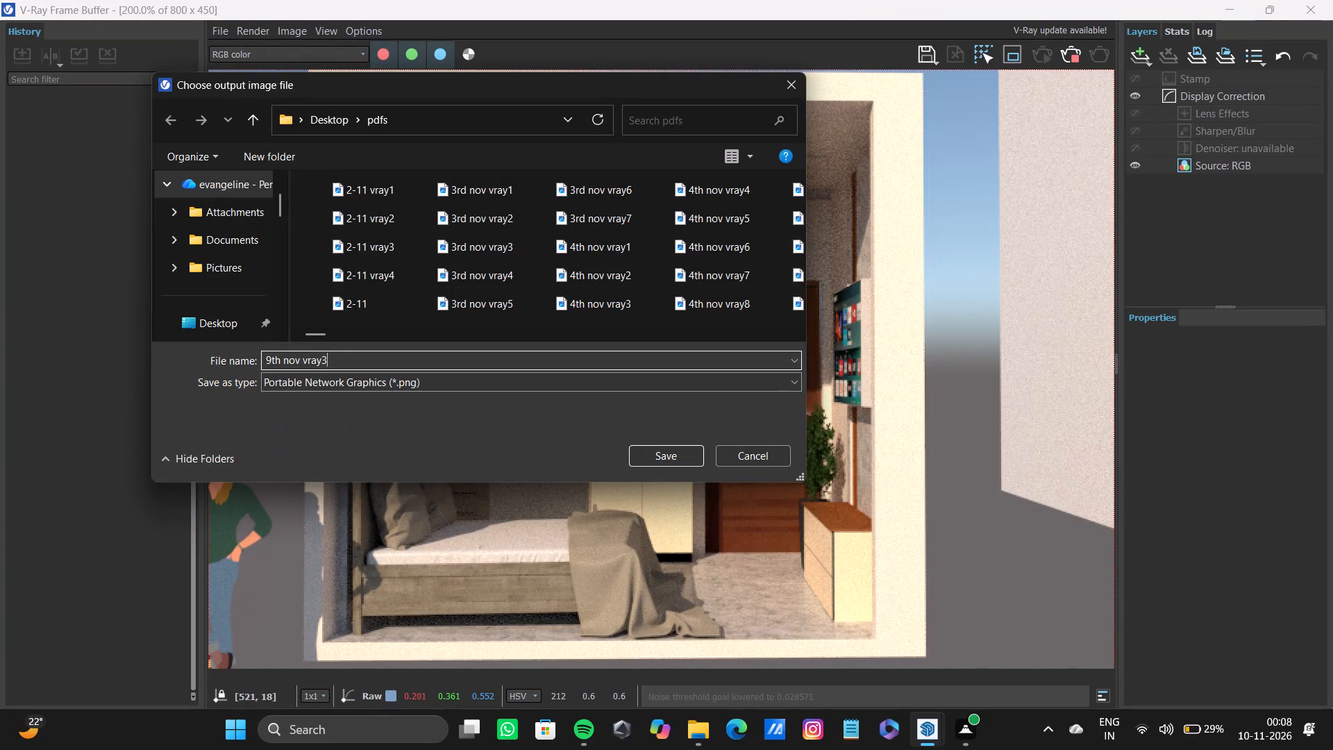
key(Return)
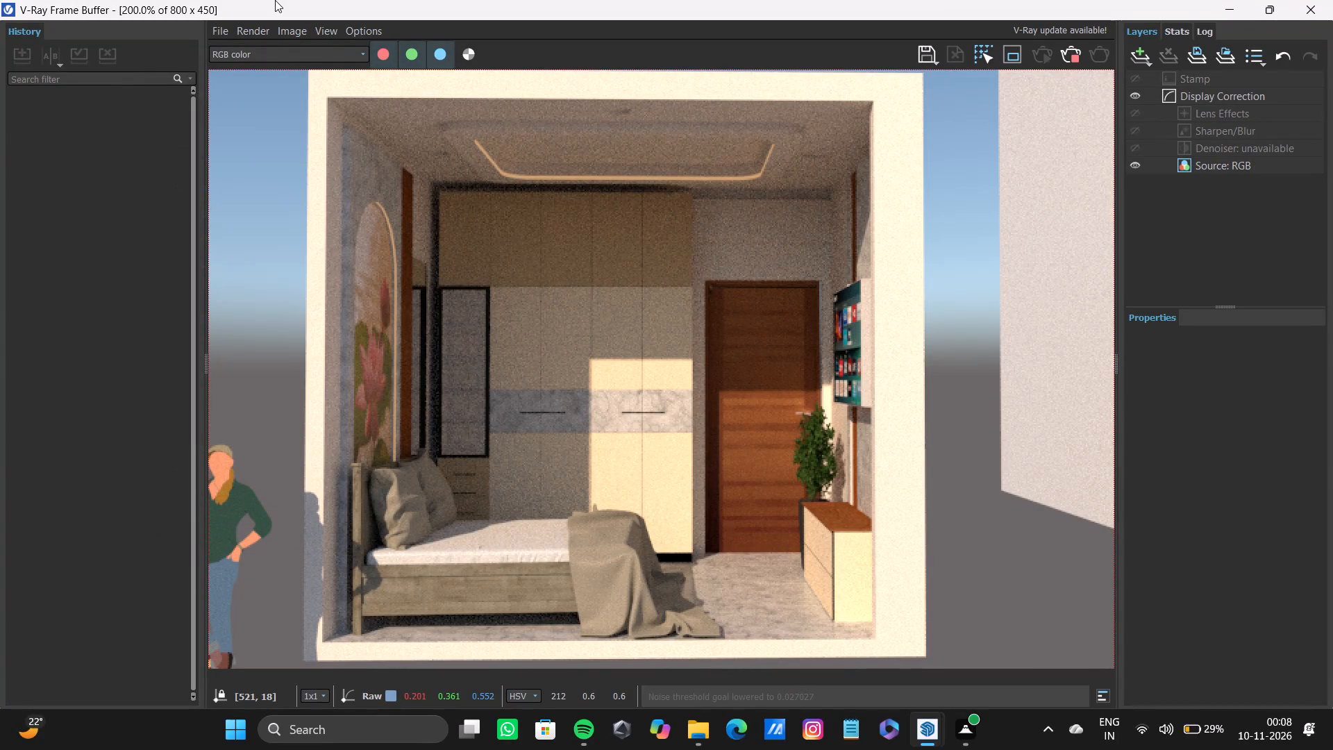
click(1311, 8)
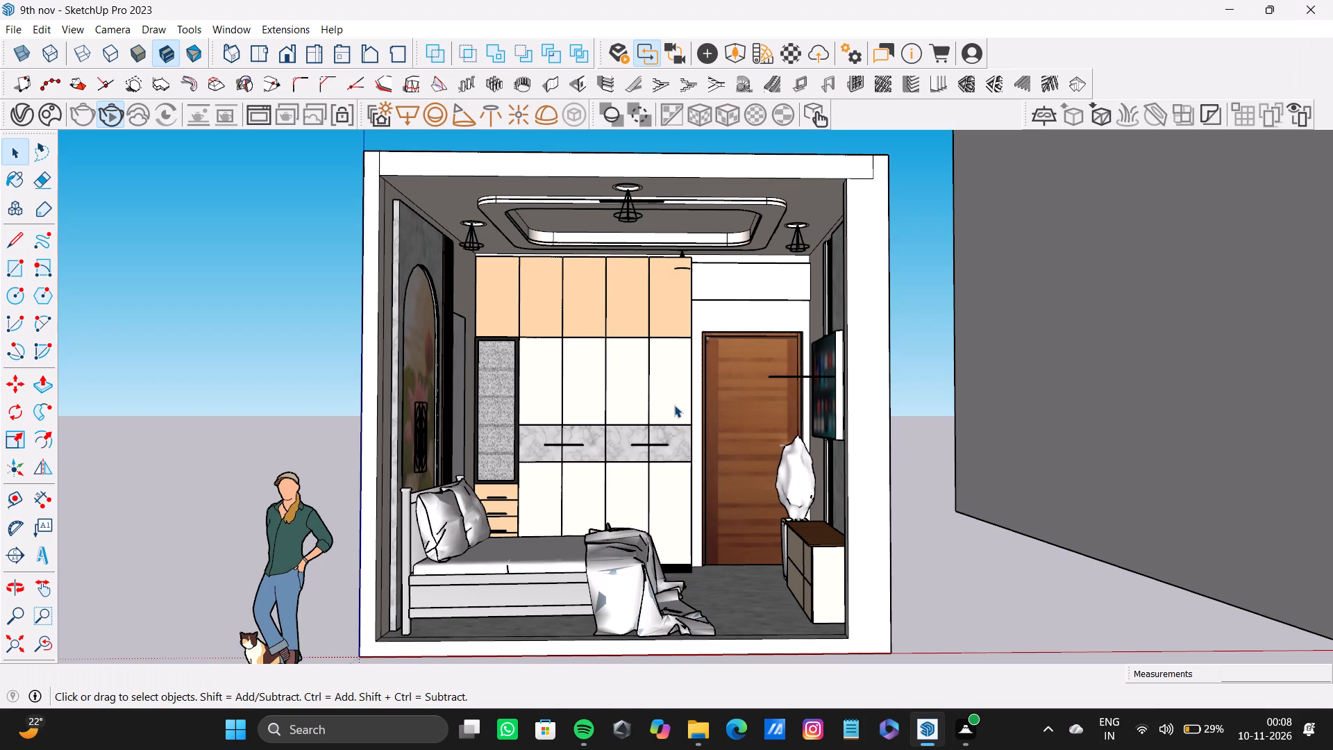
Start a V-Ray interactive render from a closer, slightly angled view showing the lotus arch panel, bed, wardrobe and part of the door.
scroll(654, 447, up, 4)
shift+middle_drag(703, 433, 738, 423)
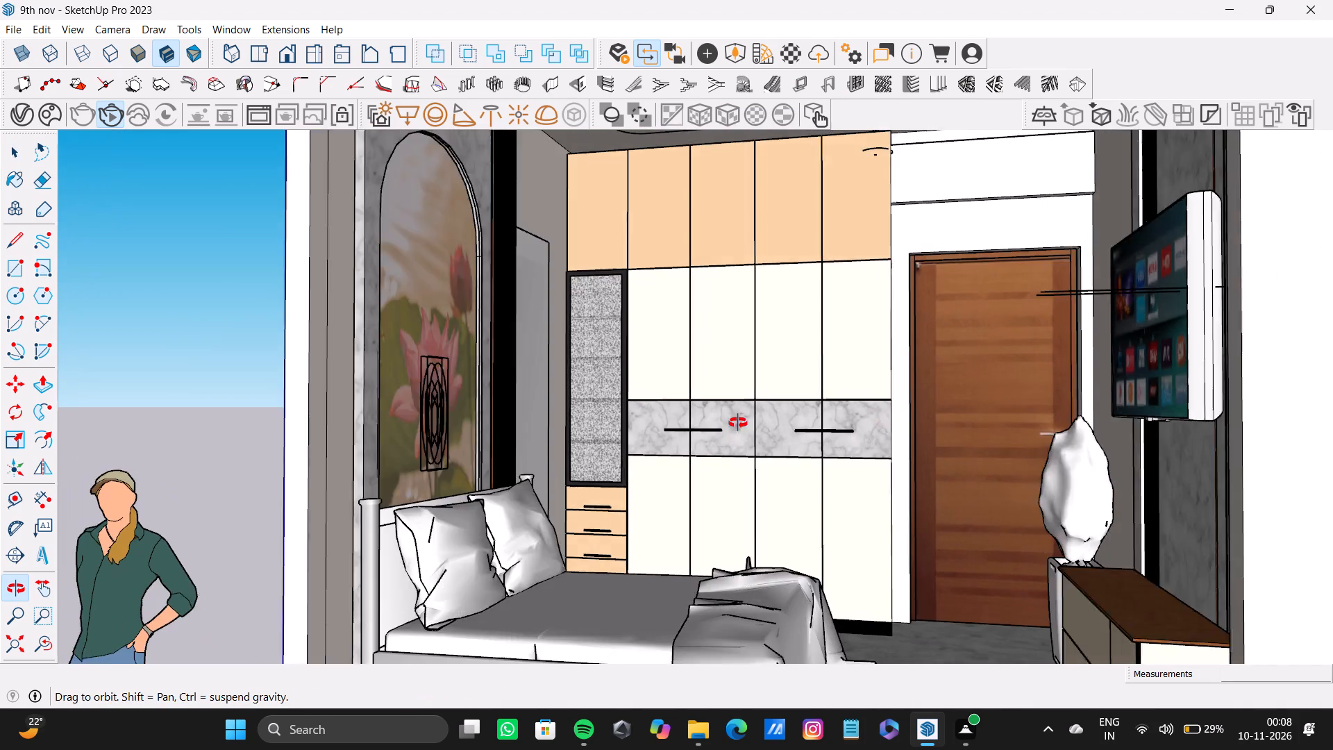
shift+middle_drag(738, 423, 711, 481)
shift+scroll(711, 481, down, 1)
scroll(724, 468, down, 2)
shift+middle_drag(725, 467, 701, 432)
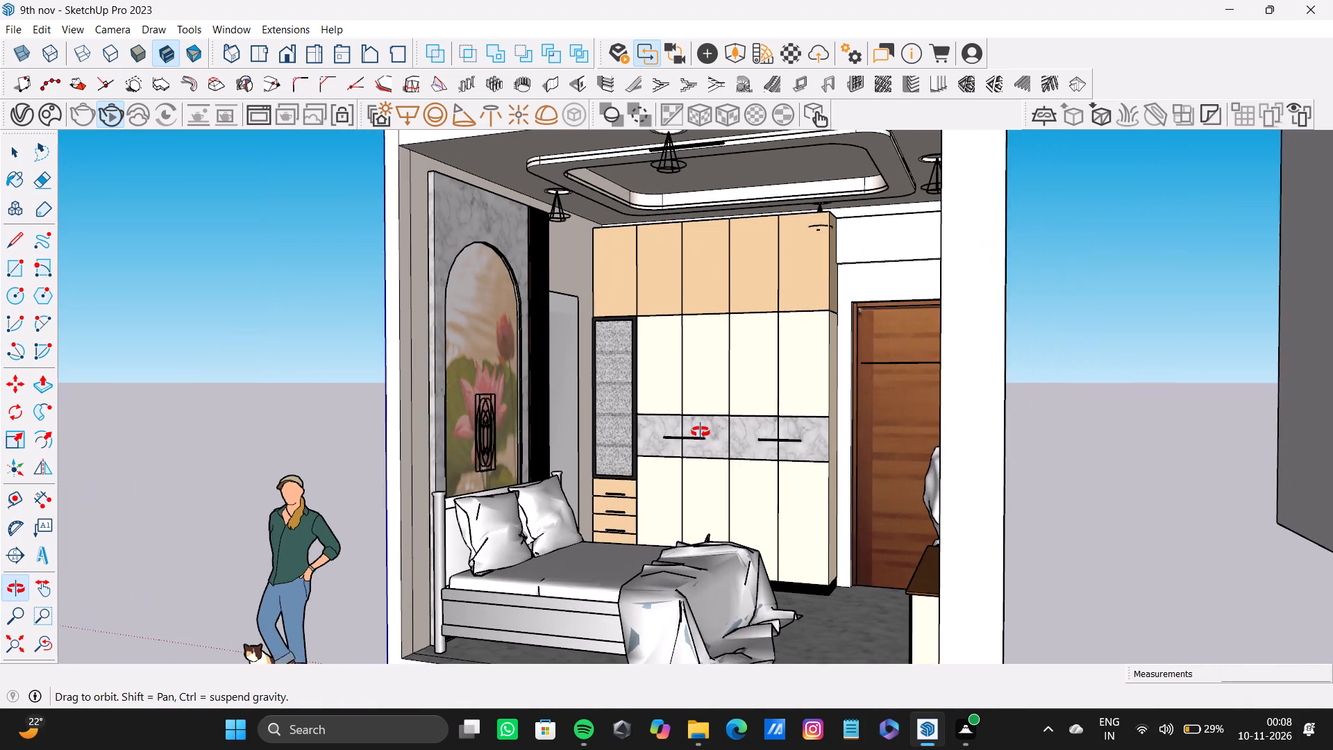
shift+middle_drag(701, 432, 665, 439)
scroll(665, 439, up, 4)
shift+middle_drag(735, 425, 705, 437)
shift+scroll(705, 437, down, 3)
shift+middle_drag(704, 435, 704, 436)
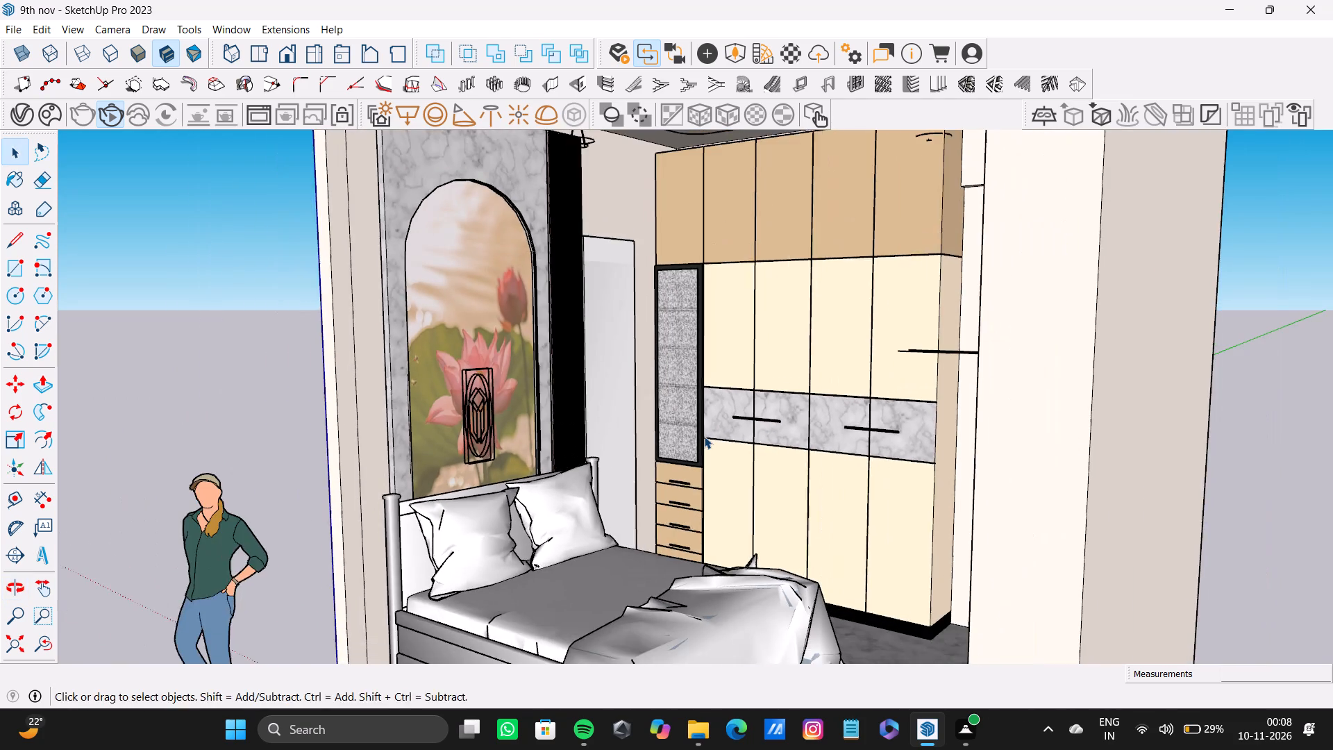
shift+middle_drag(704, 436, 703, 447)
scroll(702, 447, down, 3)
shift+middle_drag(702, 447, 703, 437)
scroll(703, 437, up, 2)
shift+middle_drag(725, 450, 685, 437)
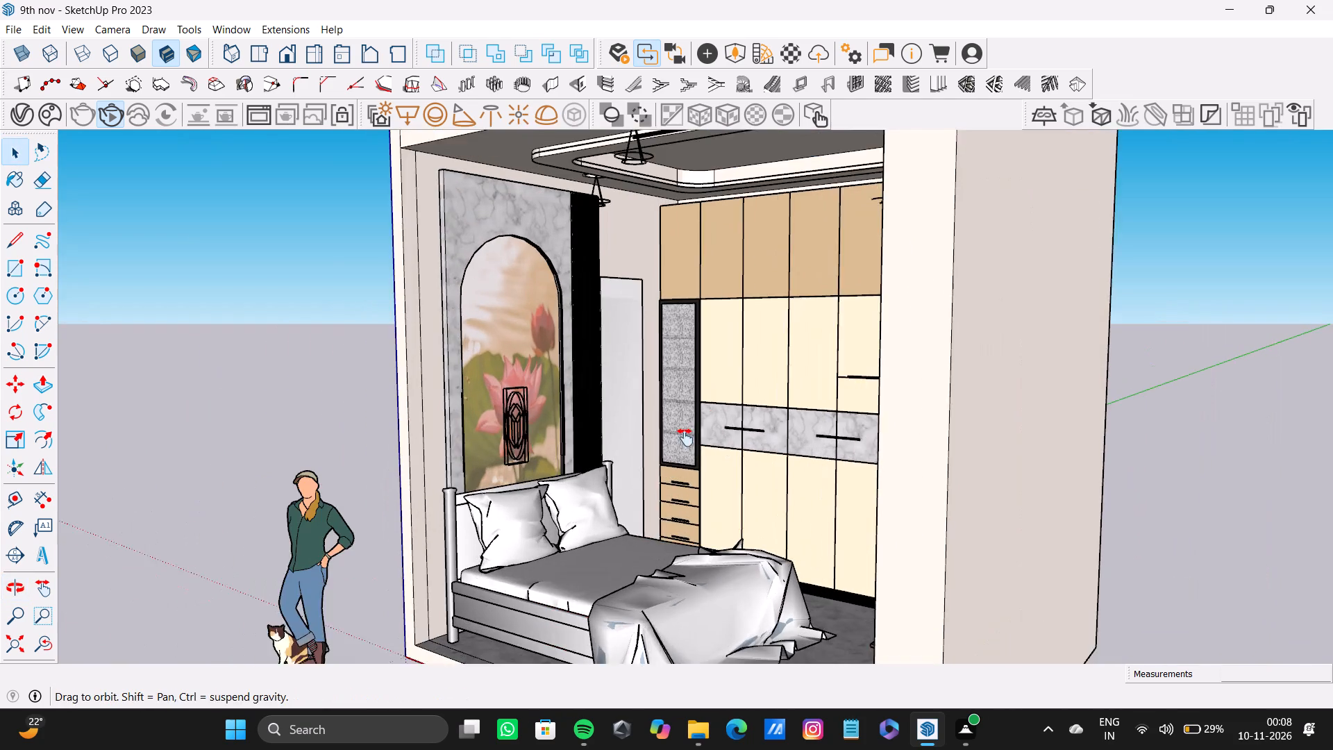
shift+middle_drag(685, 437, 805, 420)
scroll(805, 421, up, 2)
shift+middle_drag(802, 421, 817, 469)
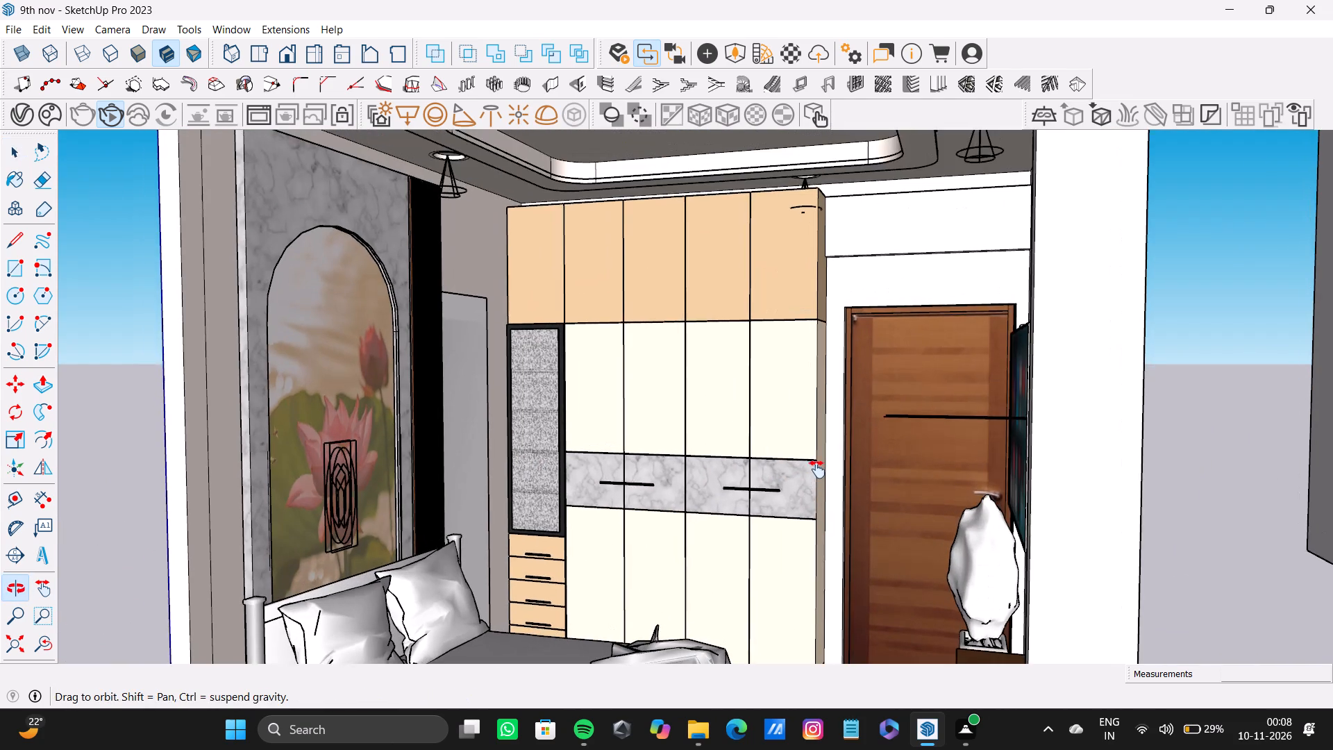
shift+middle_drag(817, 469, 800, 414)
scroll(794, 415, down, 1)
shift+middle_drag(792, 415, 787, 423)
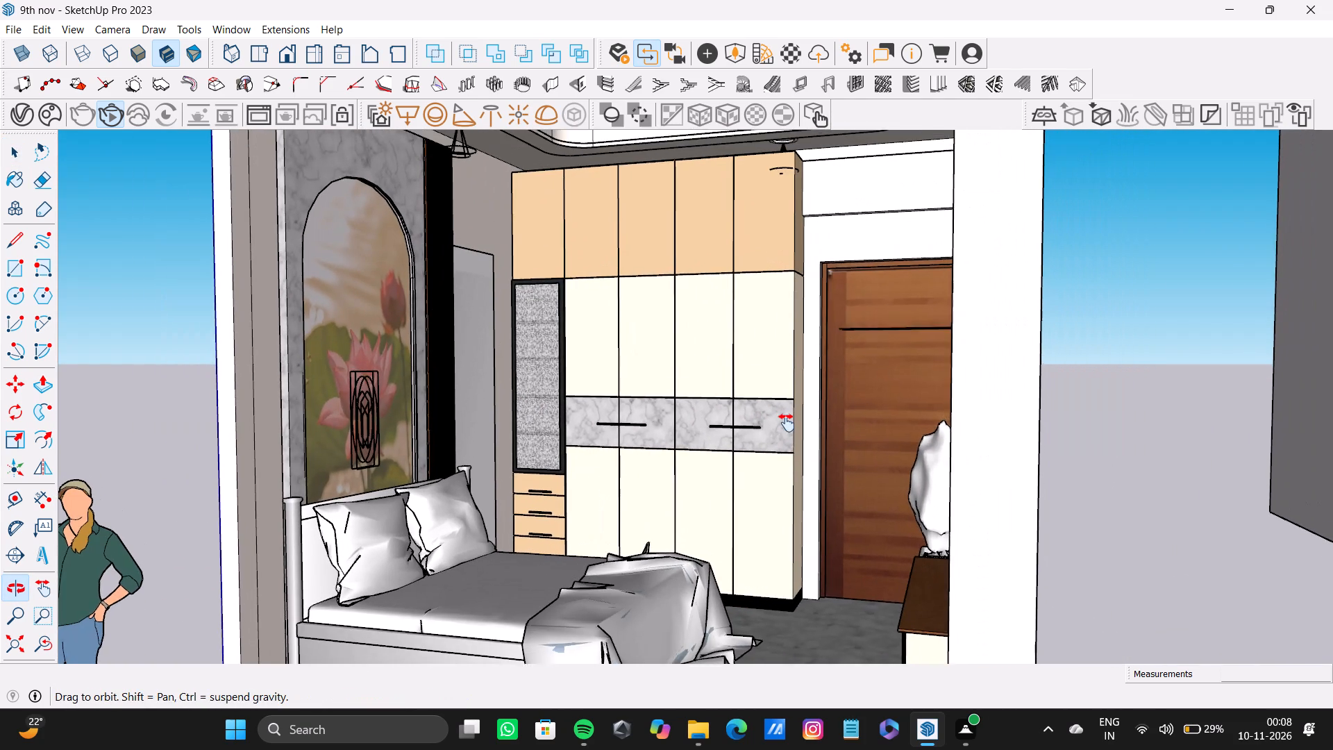
shift+middle_drag(787, 423, 787, 437)
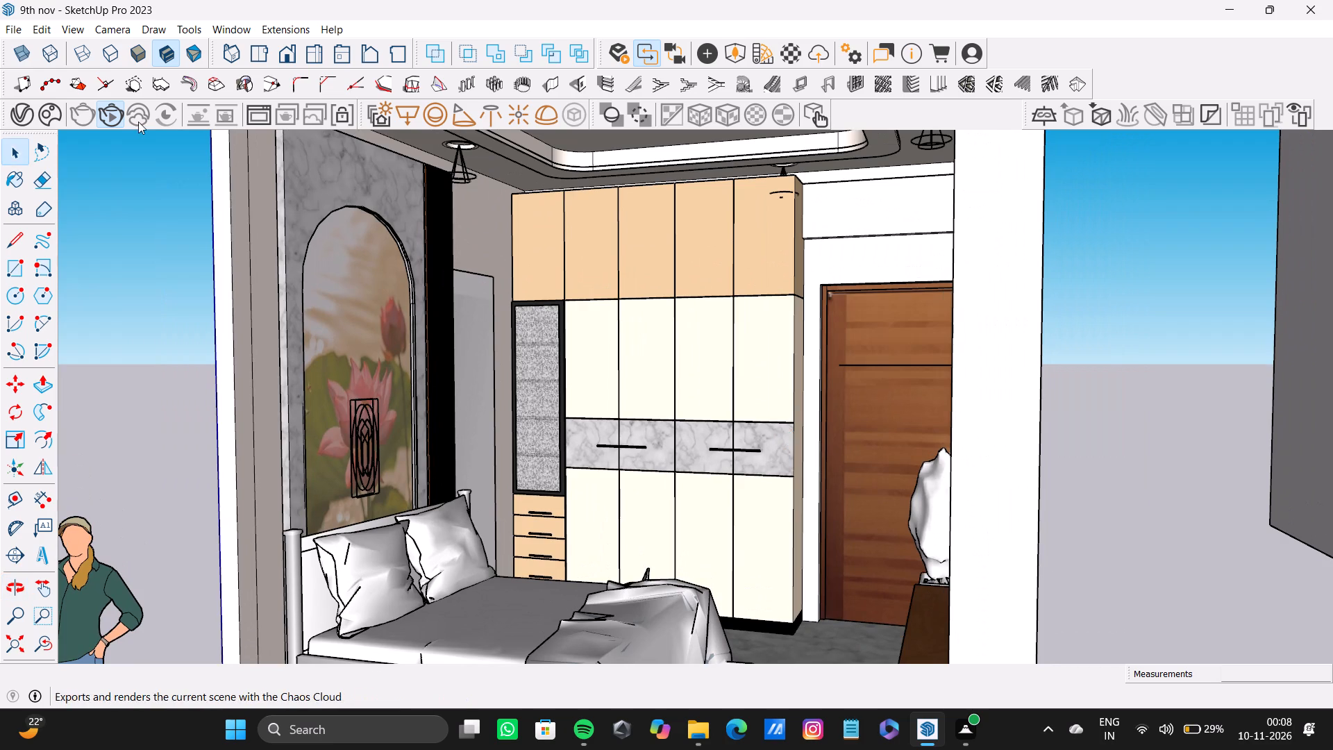
click(118, 119)
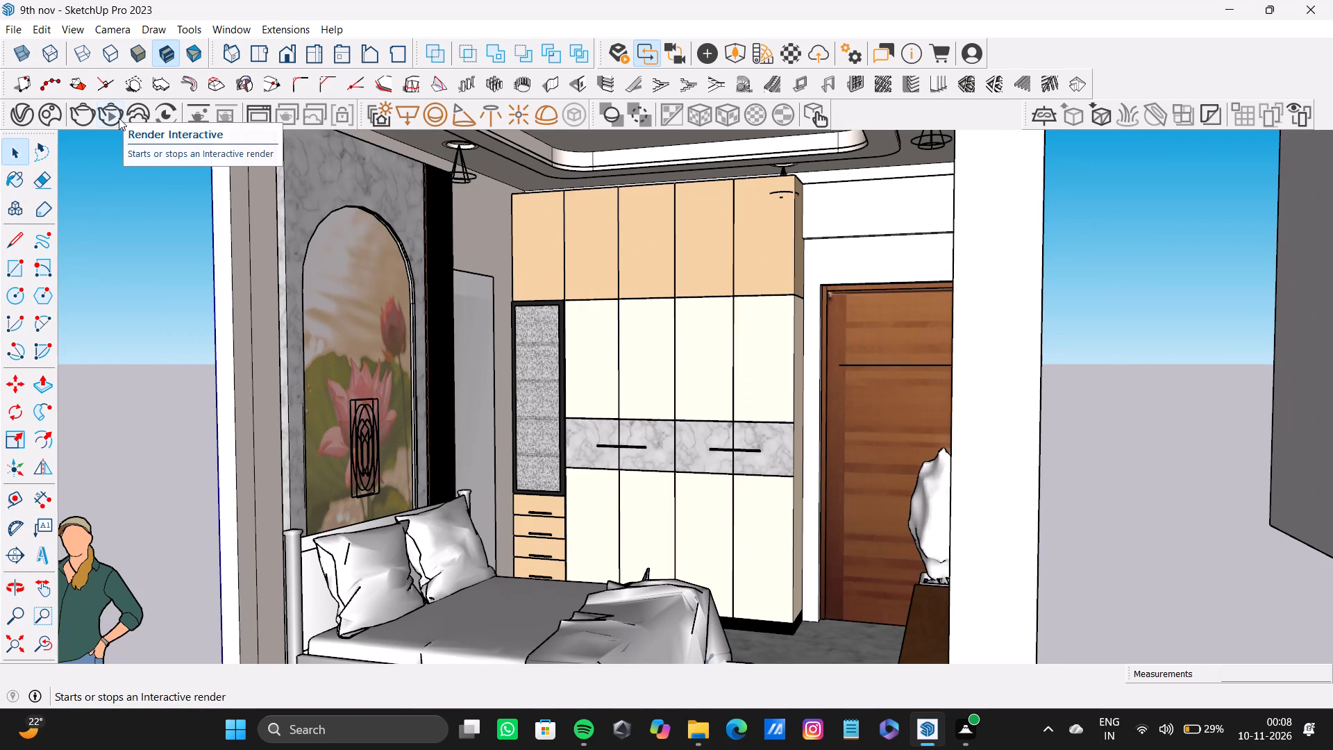
click(118, 117)
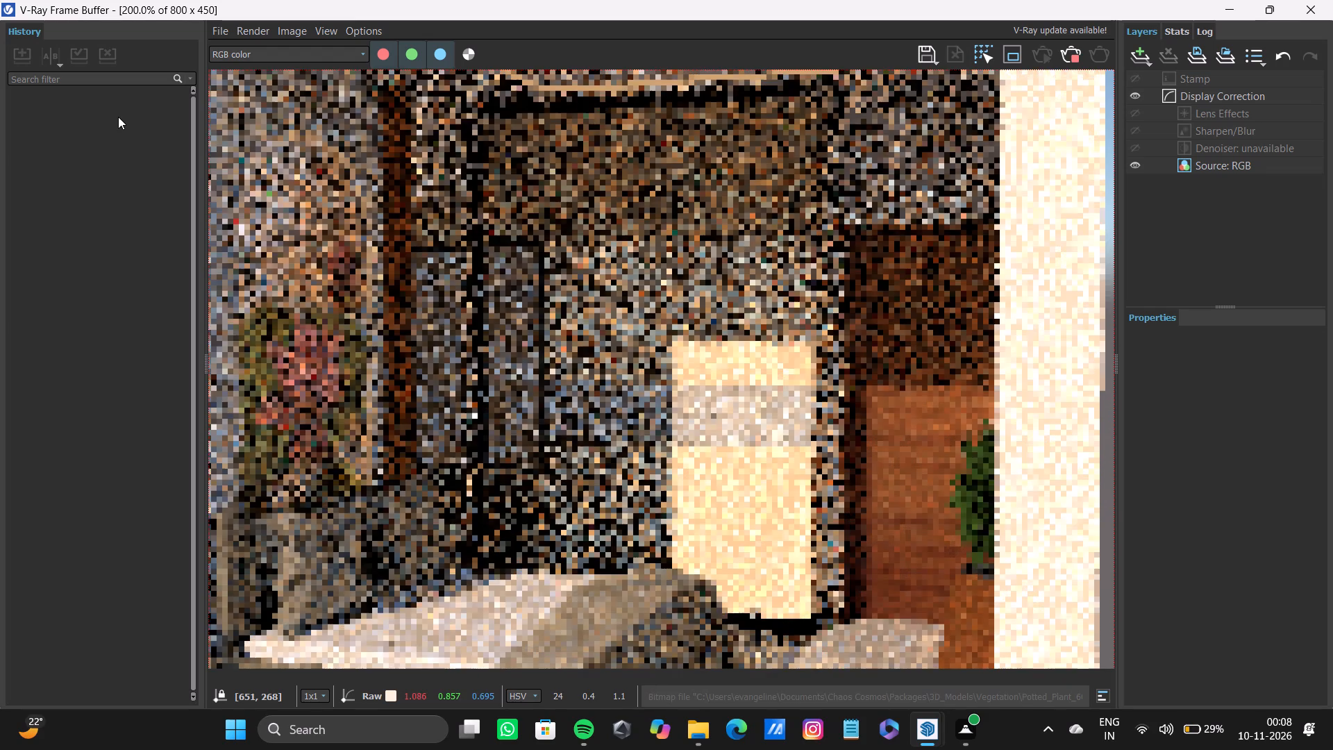
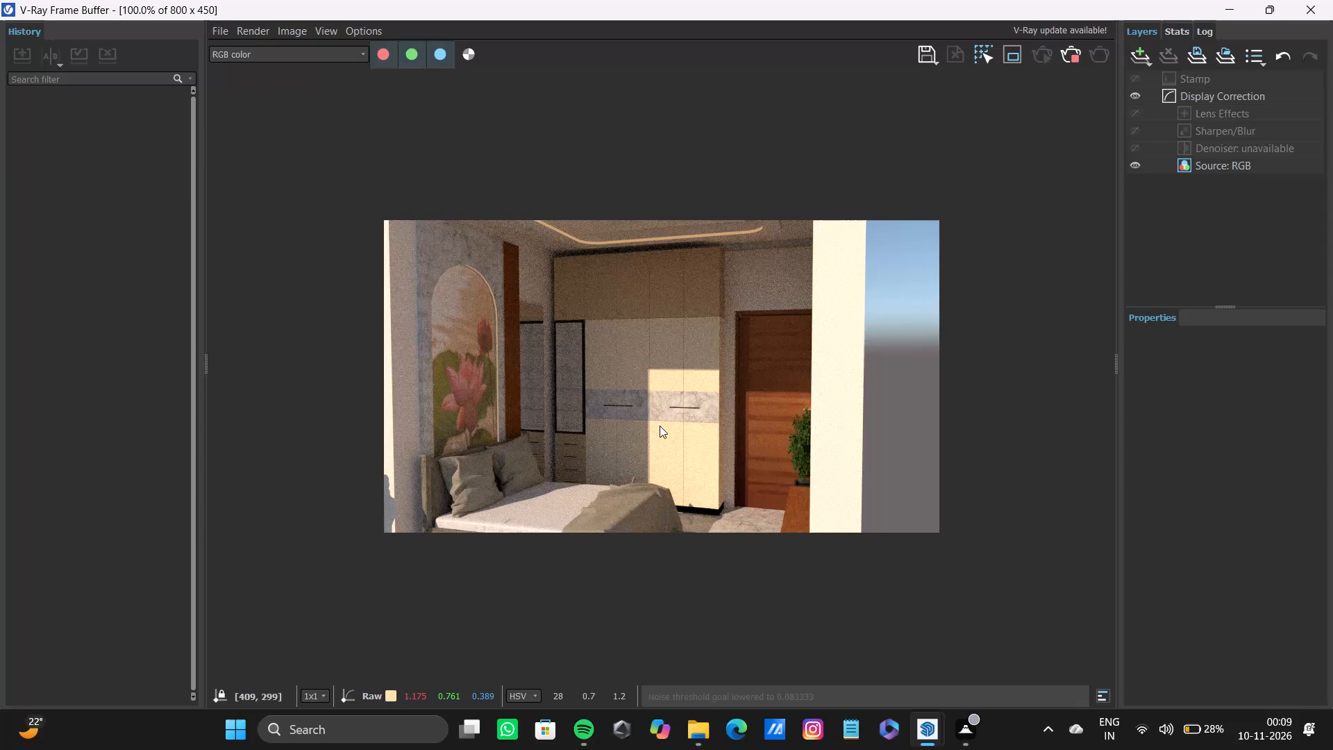
Save the angled bedroom render as a PNG named 9th nov vray4 in the pdfs folder and close the frame buffer.
click(928, 55)
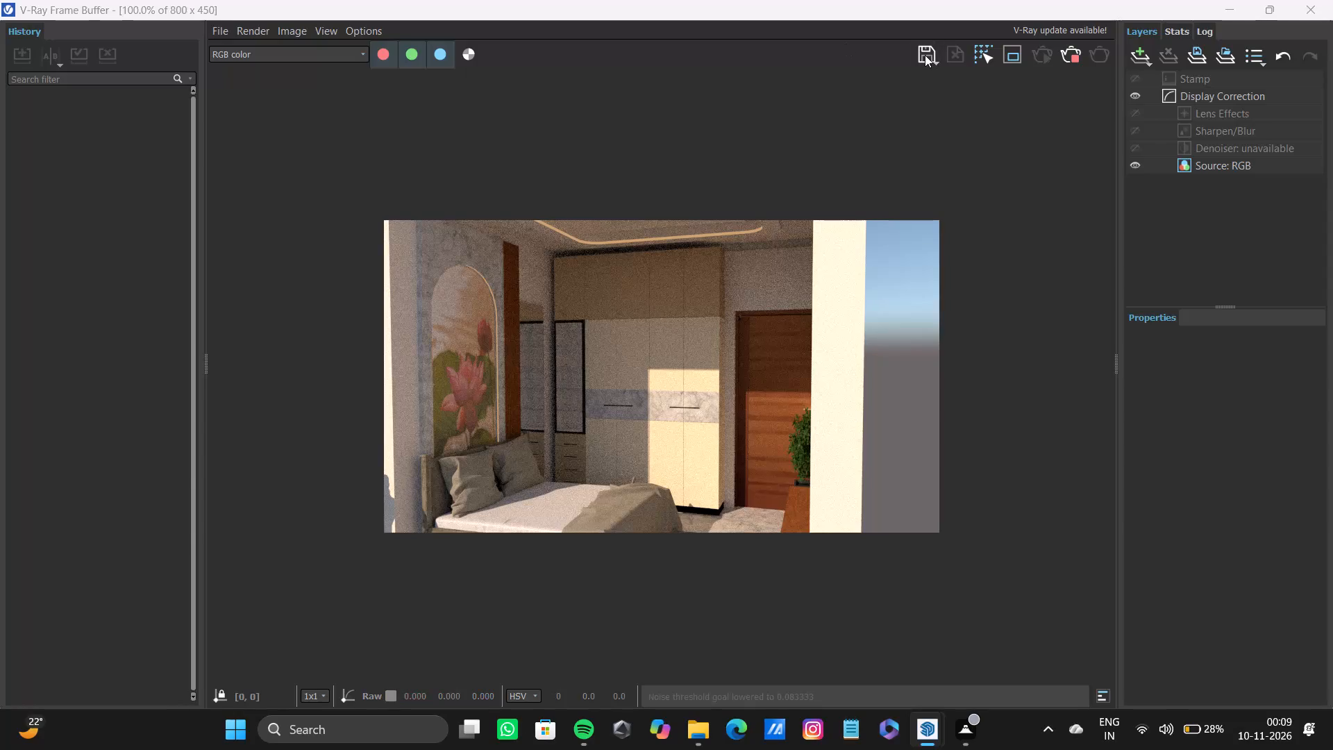
click(280, 359)
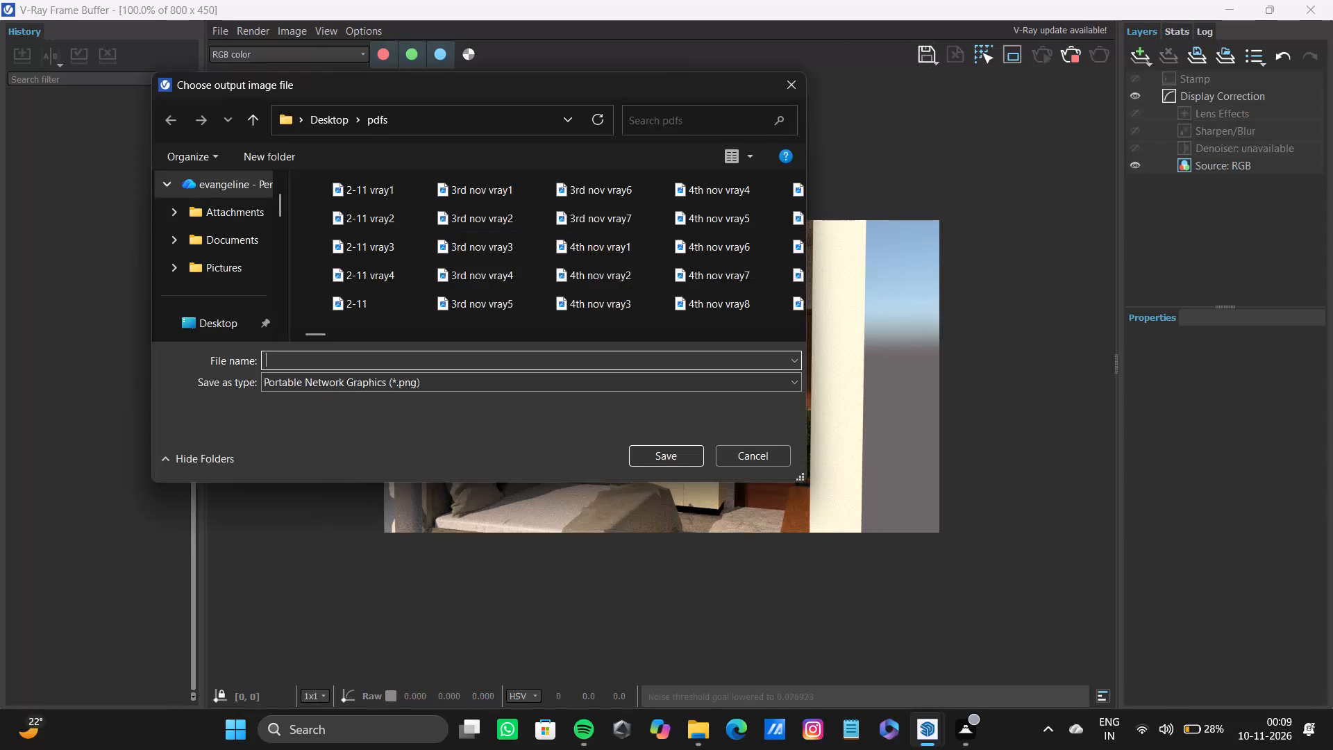
text(9th nov vray2)
key(Return)
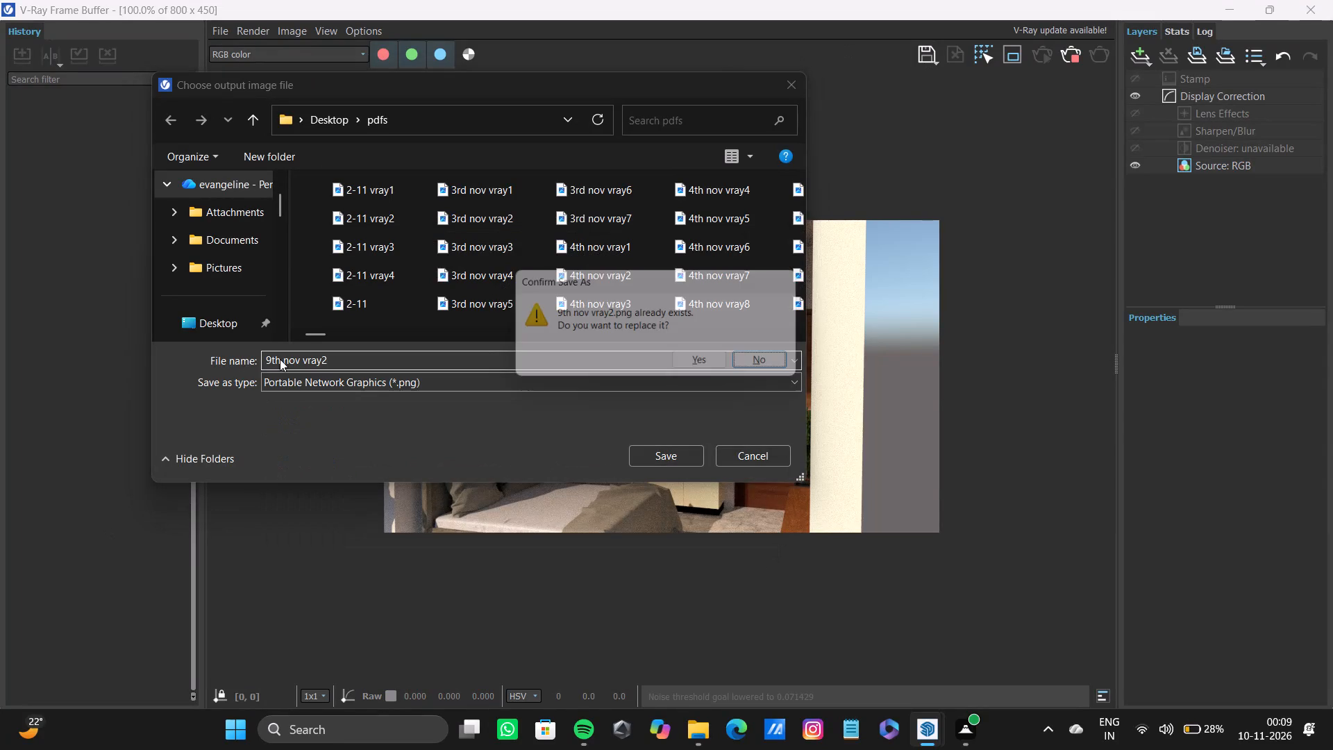
click(762, 366)
click(398, 354)
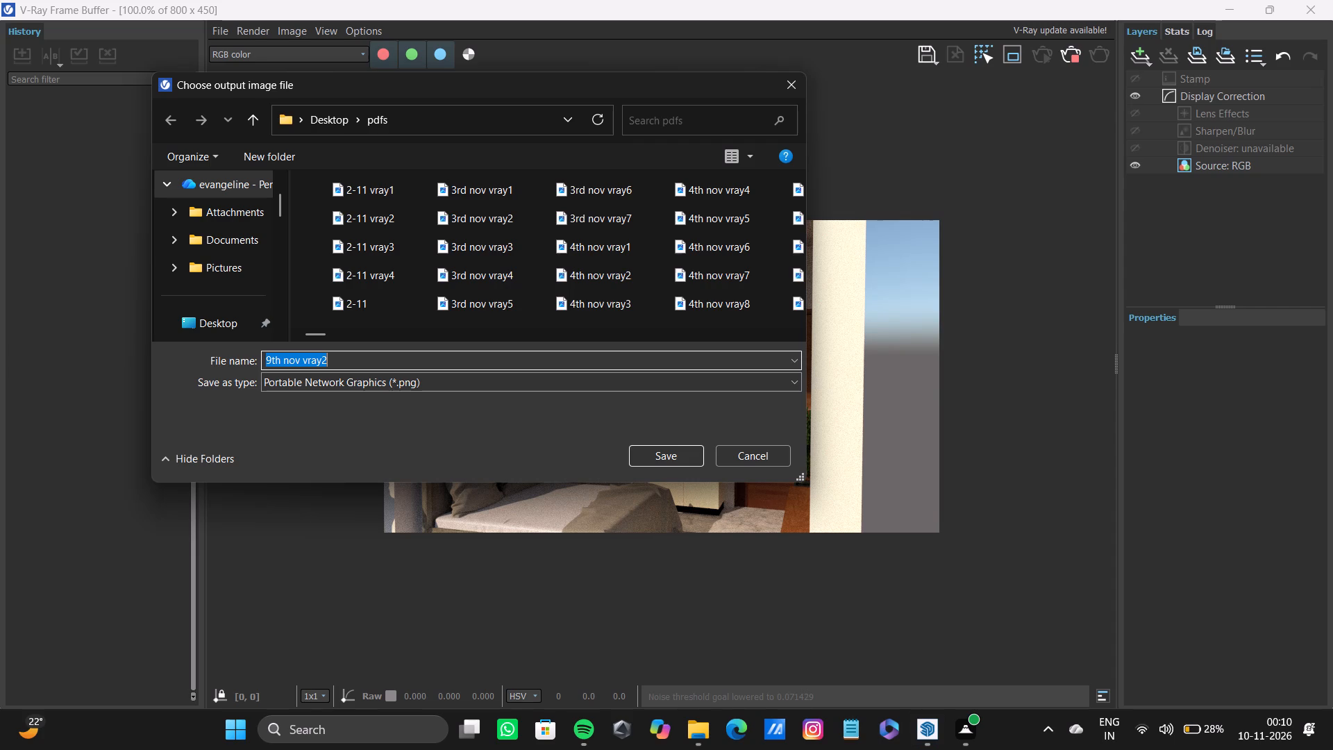
key(BackSpace)
key(4)
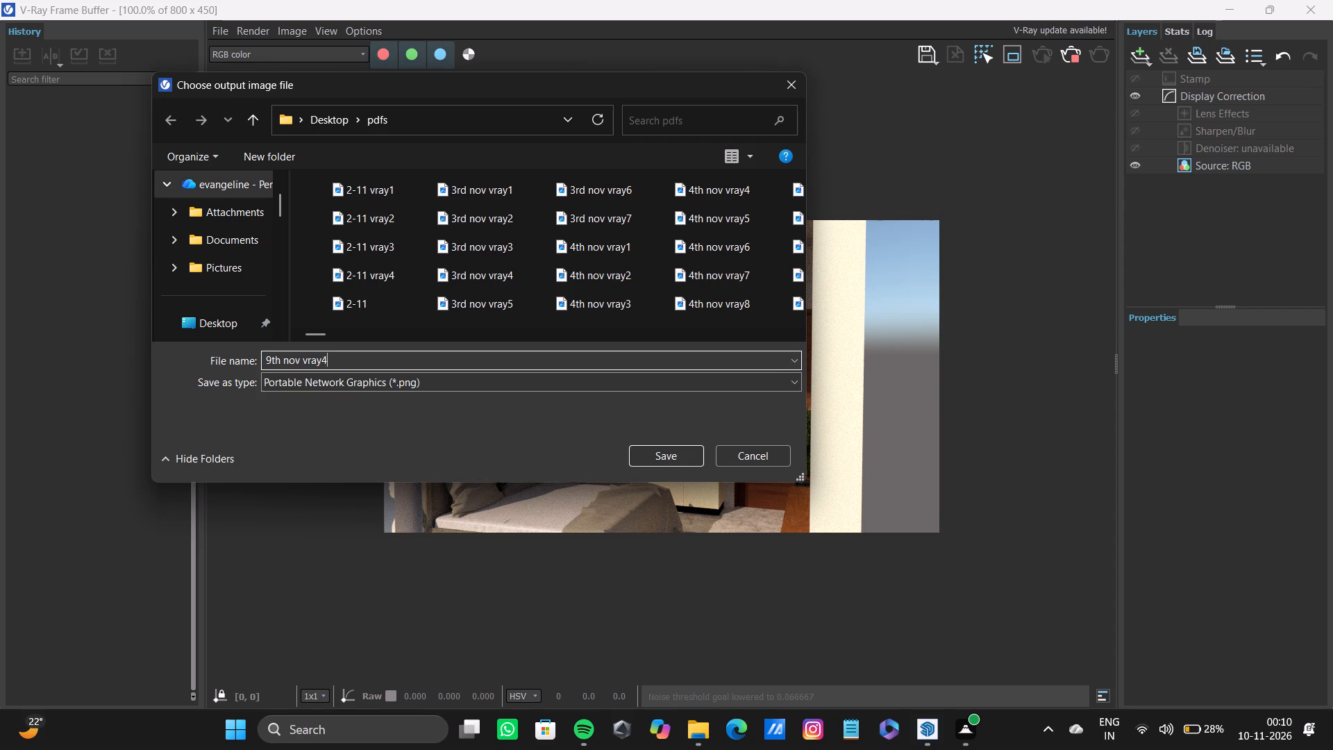
key(Return)
click(1319, 0)
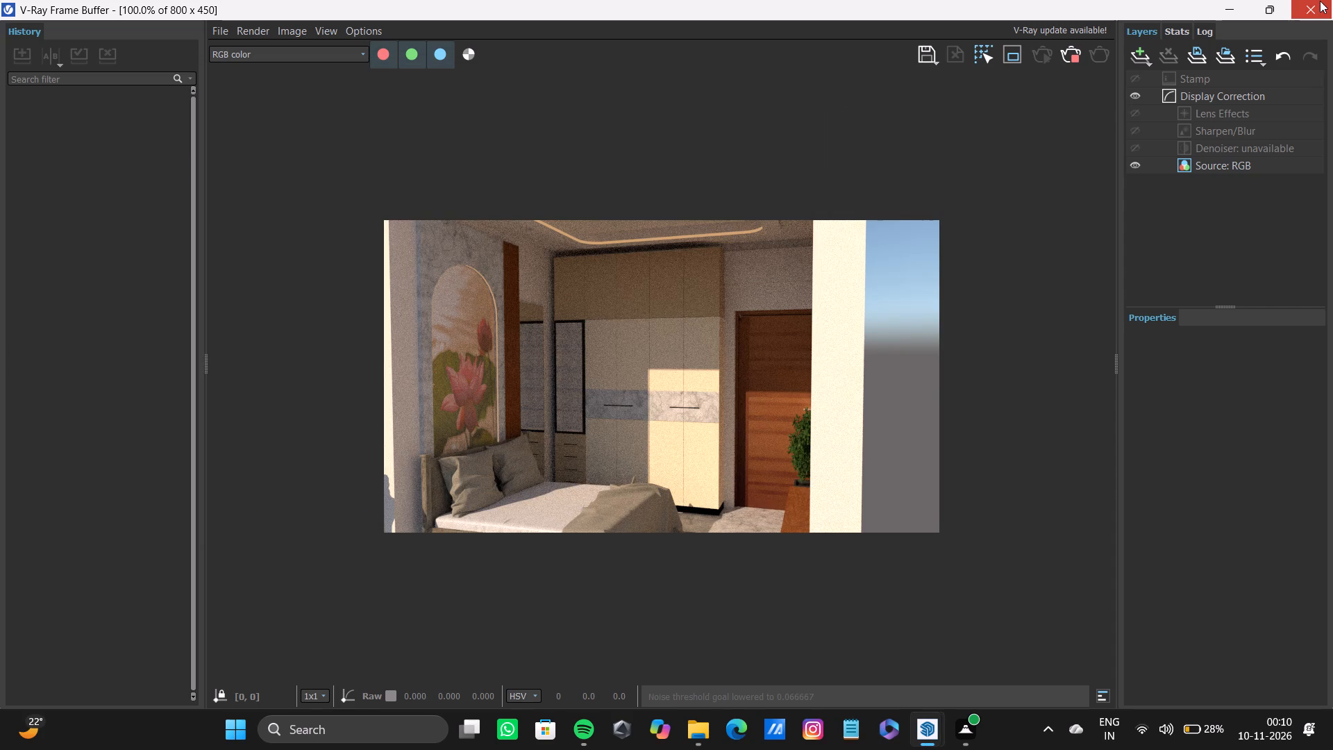
Start a V-Ray interactive render from a view showing the wardrobe, door, corner plant and wall-mounted TV on the marble panel.
middle_drag(489, 454, 552, 419)
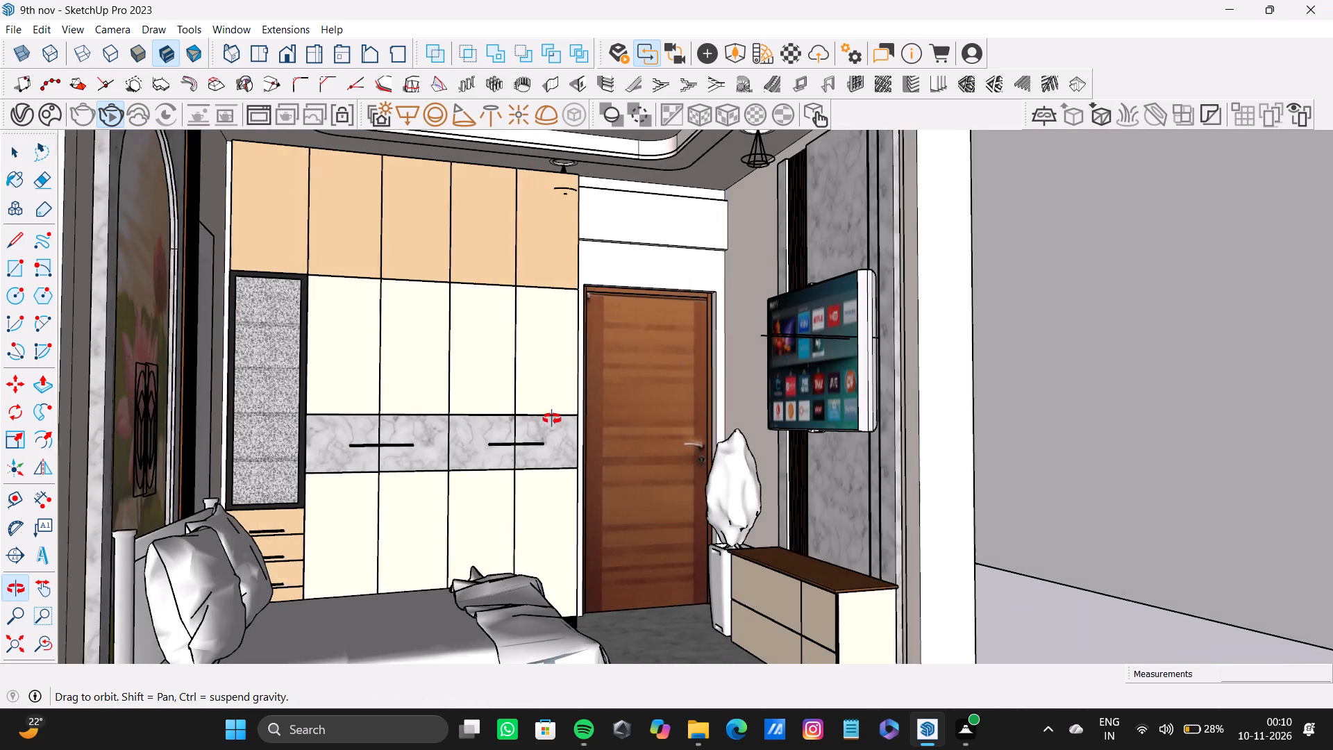
middle_drag(552, 419, 617, 446)
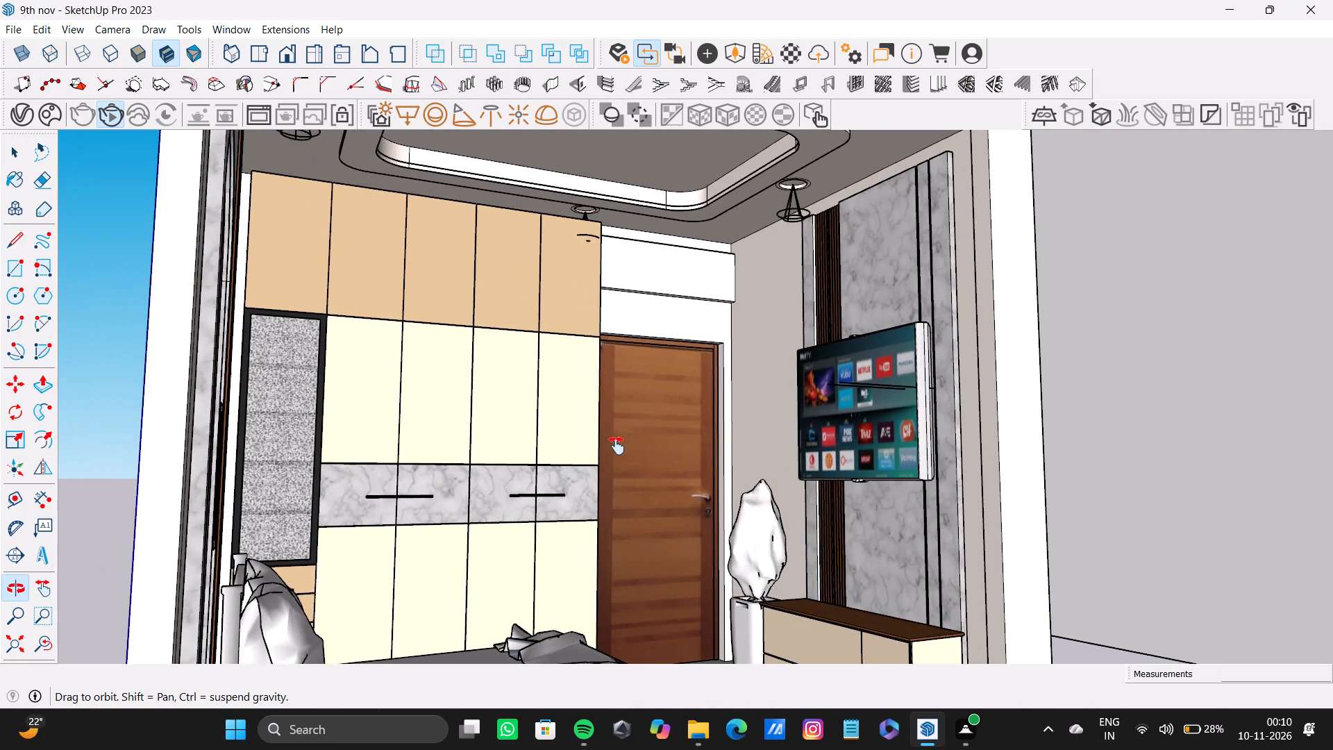
middle_drag(617, 446, 623, 441)
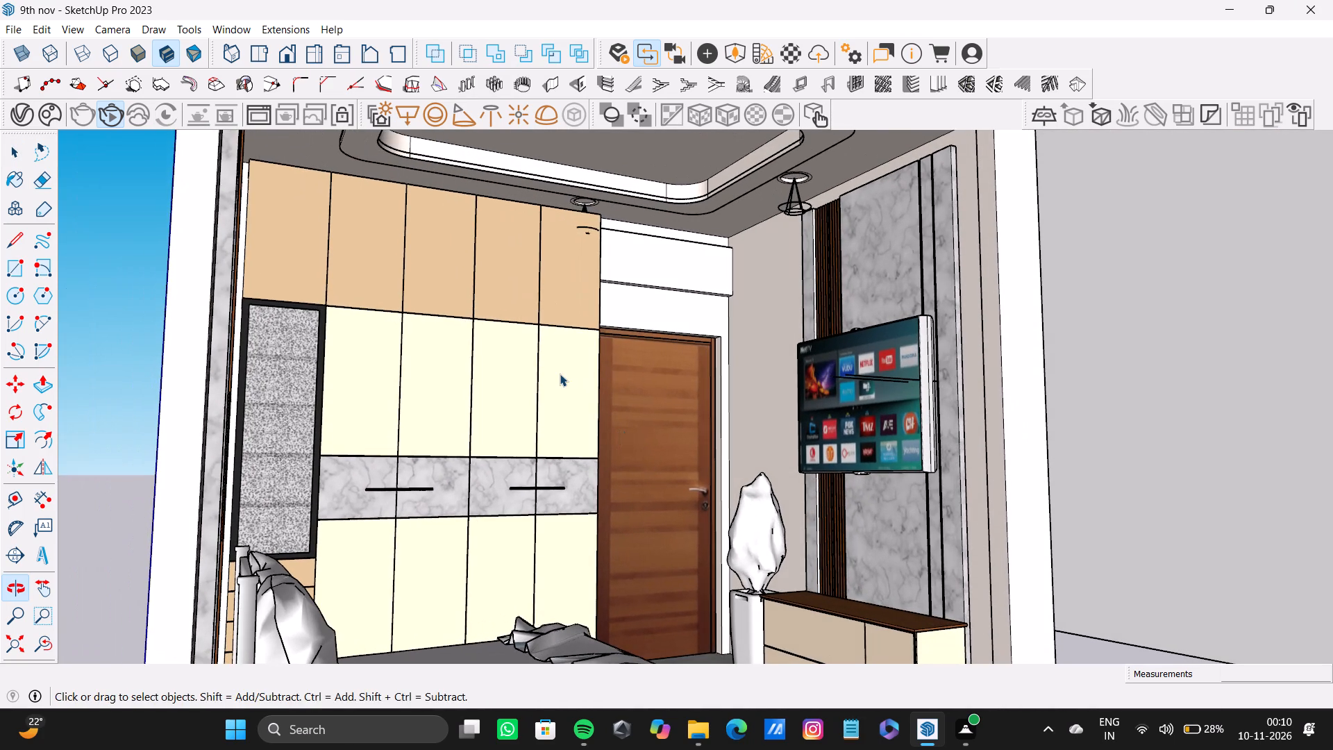
shift+middle_drag(476, 449, 469, 424)
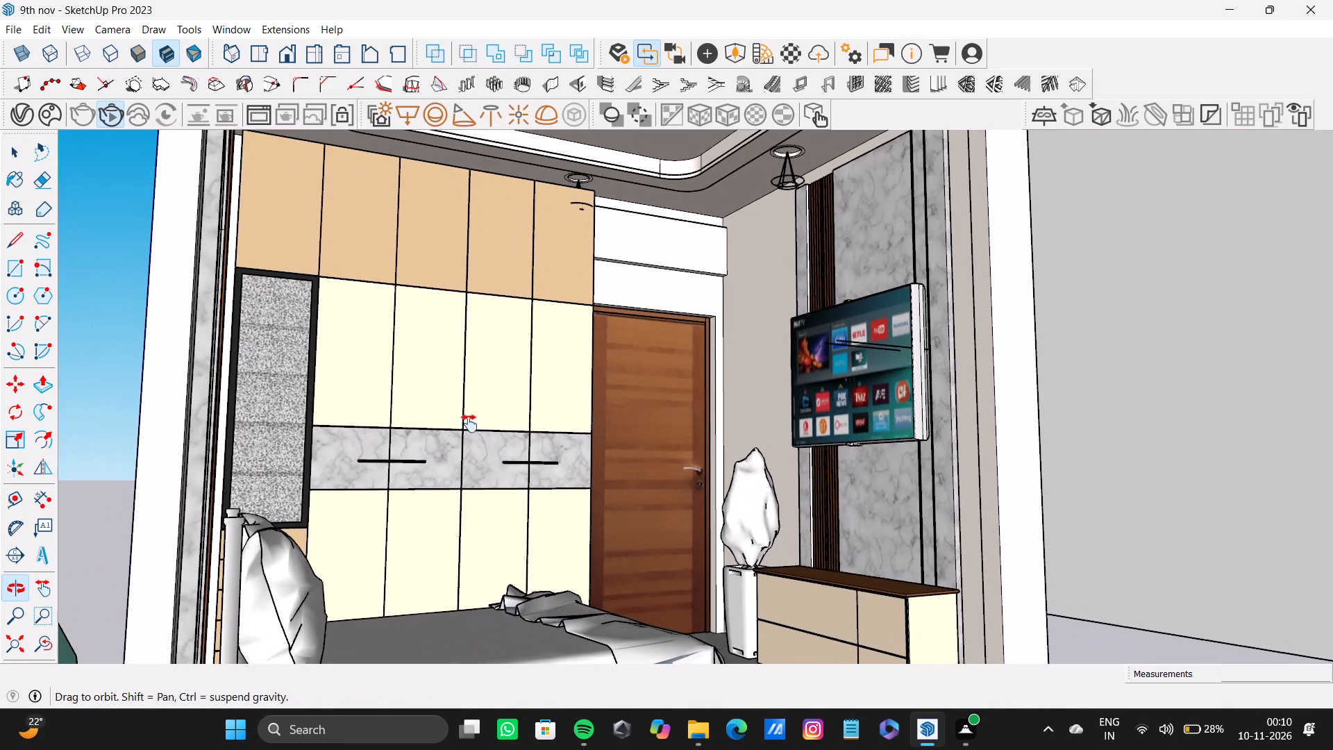
shift+middle_drag(469, 424, 463, 391)
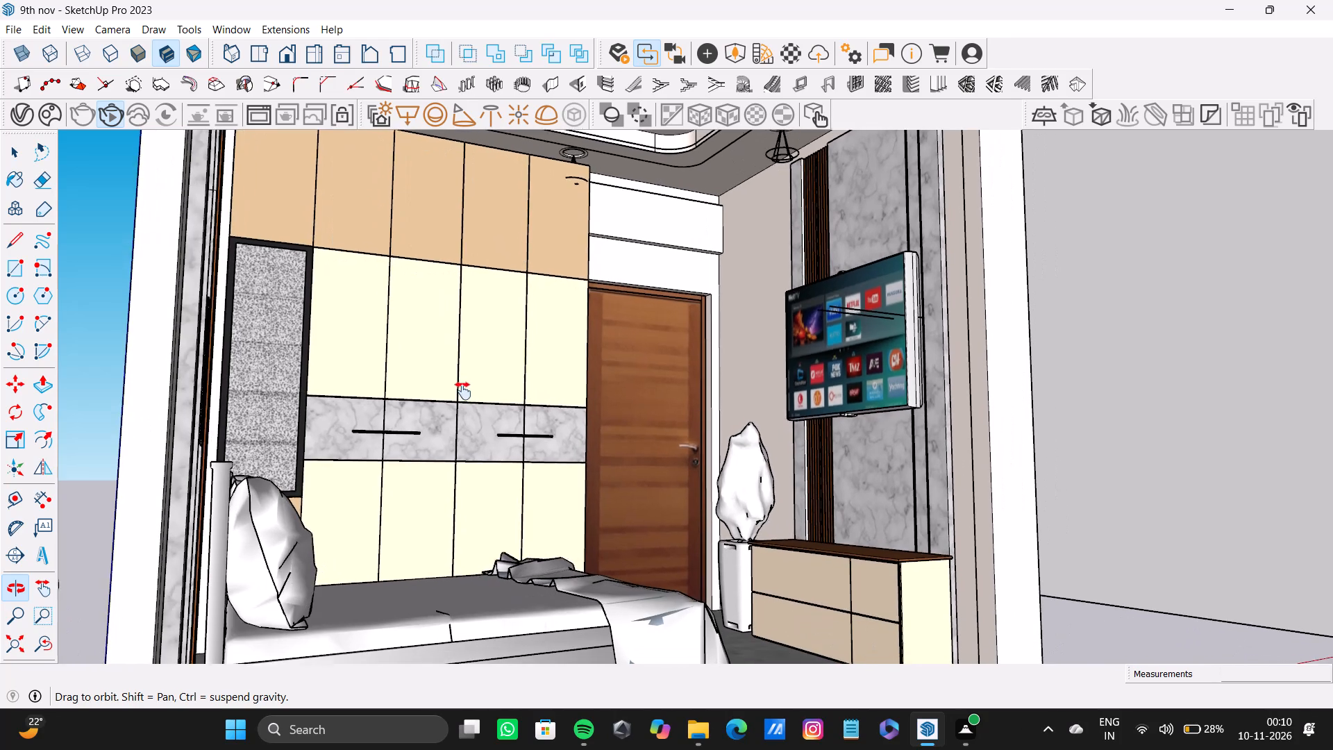
shift+middle_drag(463, 391, 428, 419)
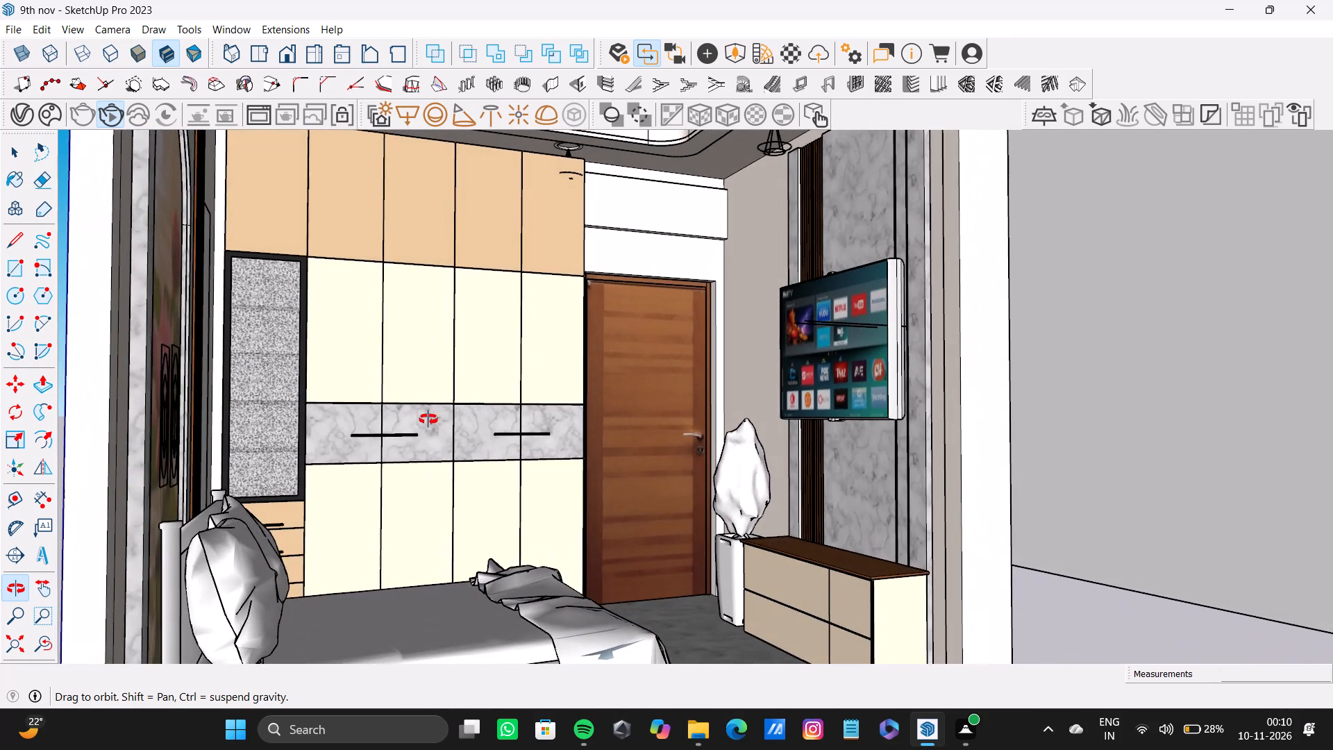
shift+middle_drag(428, 419, 426, 415)
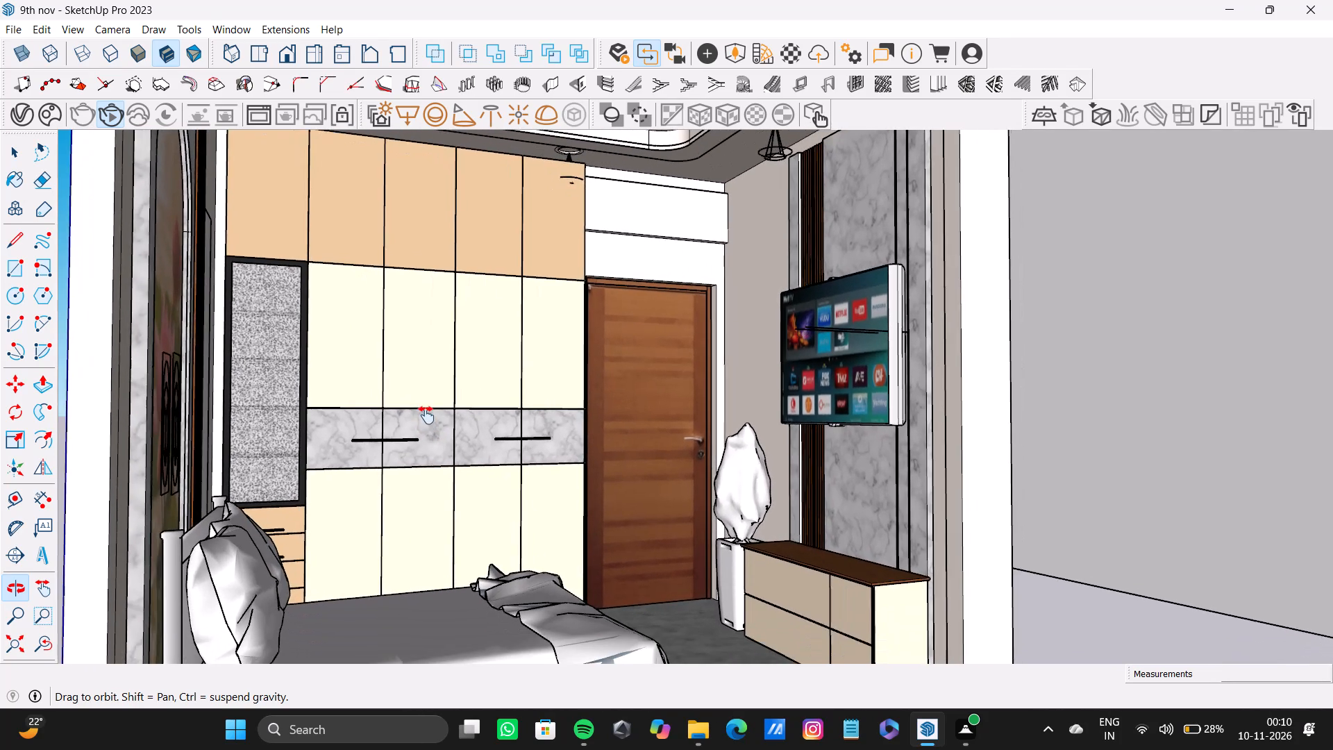
shift+middle_drag(426, 415, 471, 459)
scroll(469, 459, up, 1)
shift+middle_drag(468, 459, 451, 505)
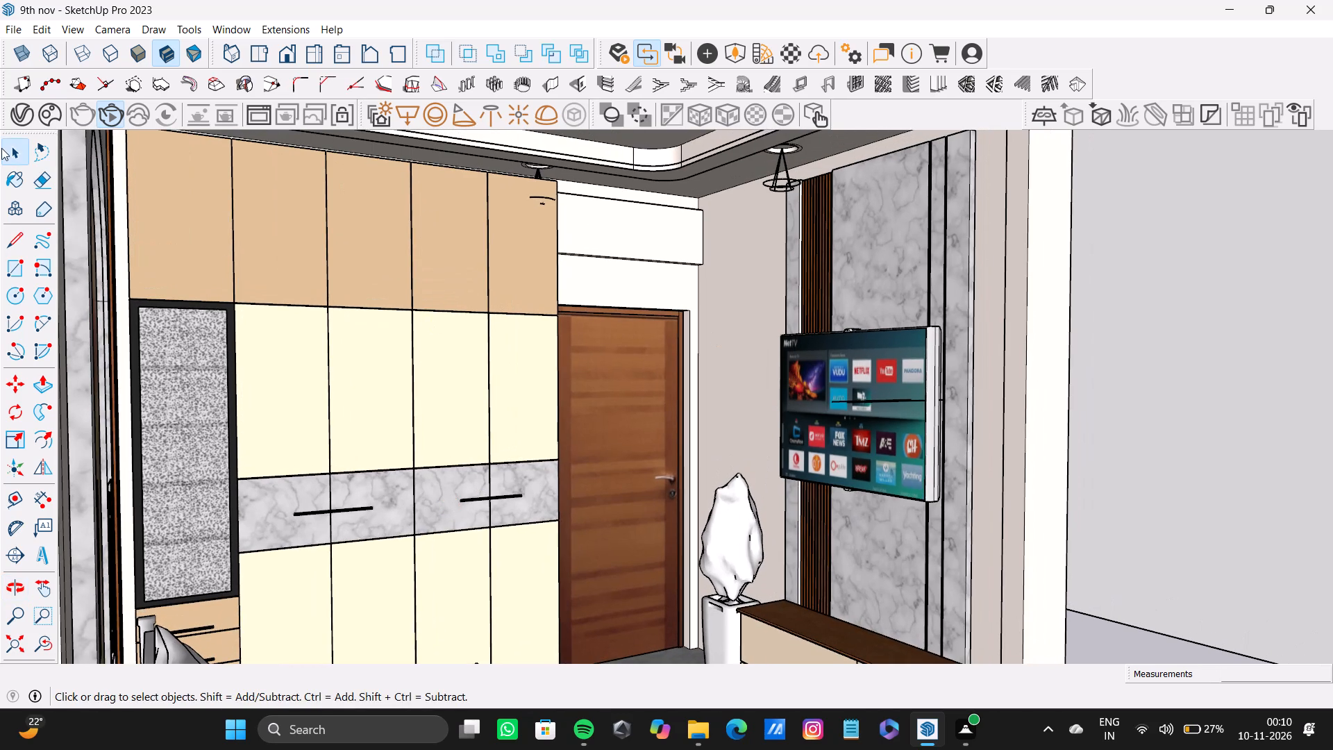
click(106, 118)
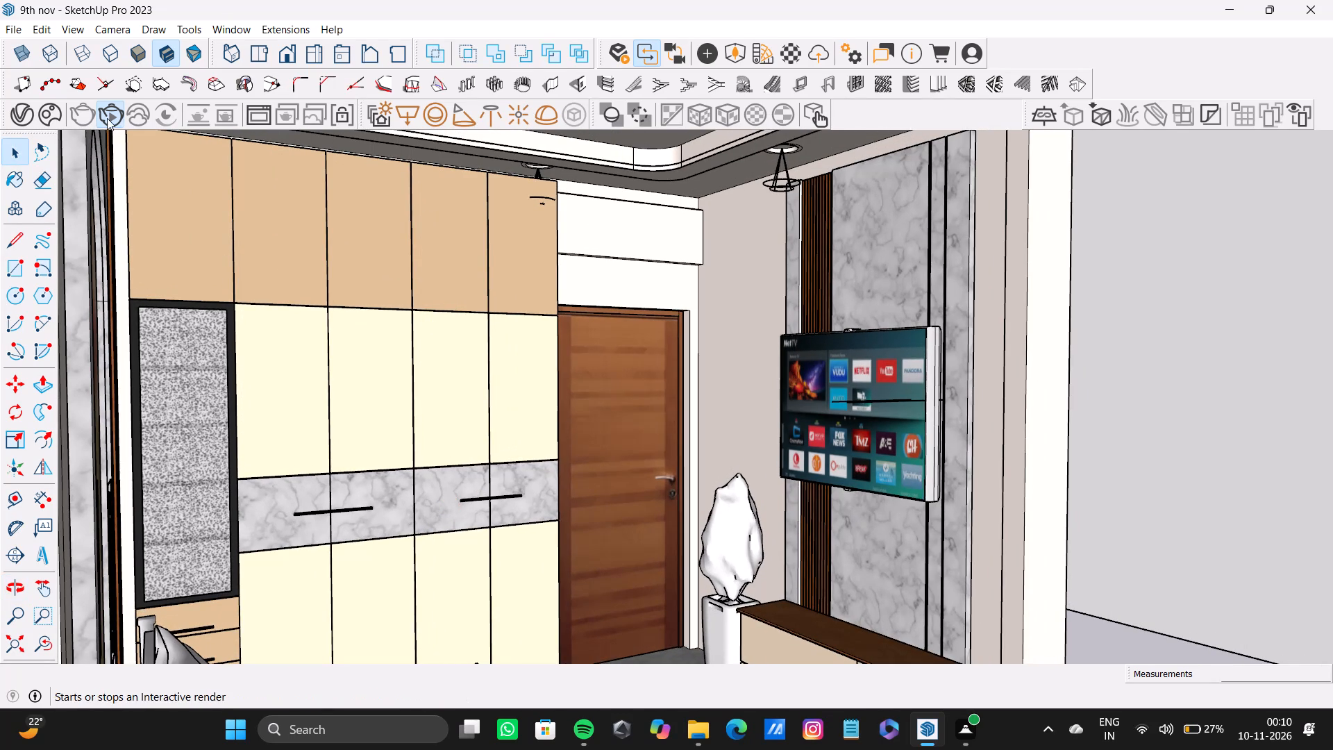
click(107, 118)
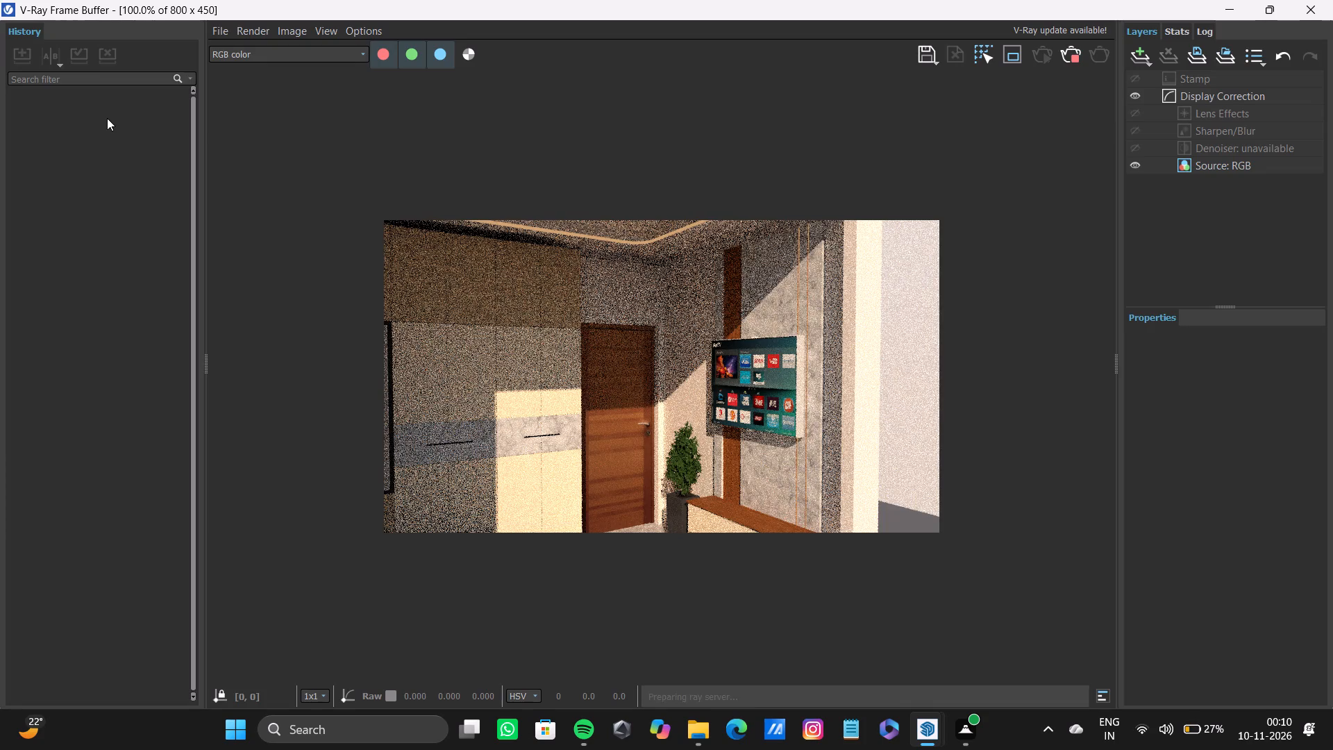
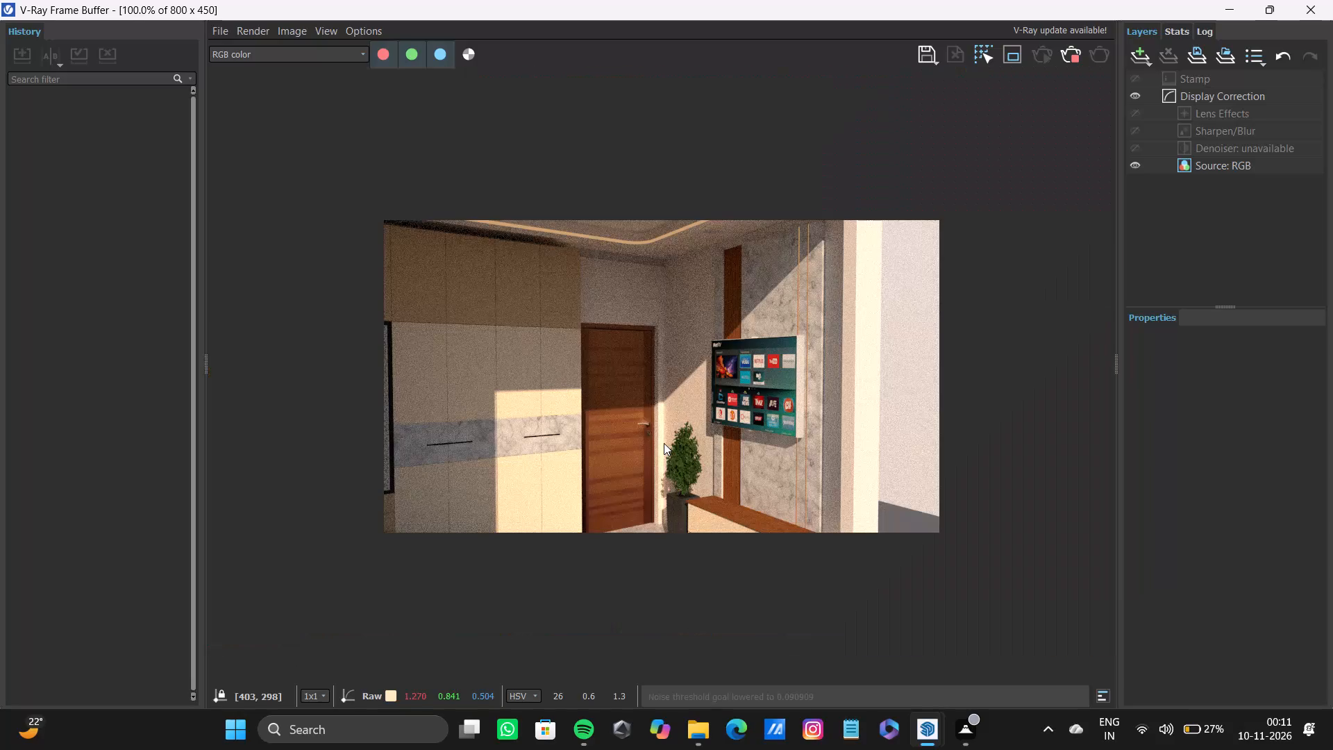
Inspect the interactive render up close around the door handle and the corner plant.
click(673, 444)
click(674, 444)
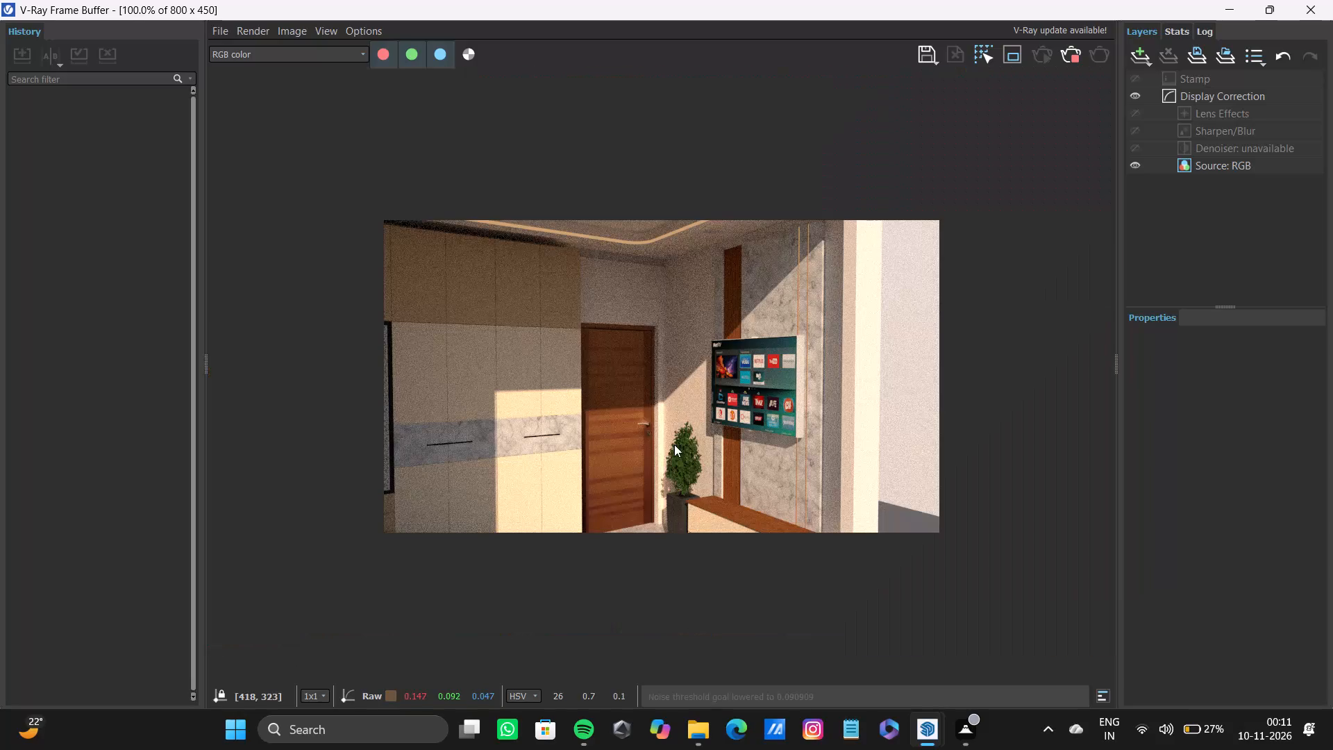
right_click(674, 444)
double_click(674, 444)
double_click(674, 444)
scroll(666, 481, up, 3)
scroll(666, 481, down, 3)
middle_drag(666, 481, 665, 504)
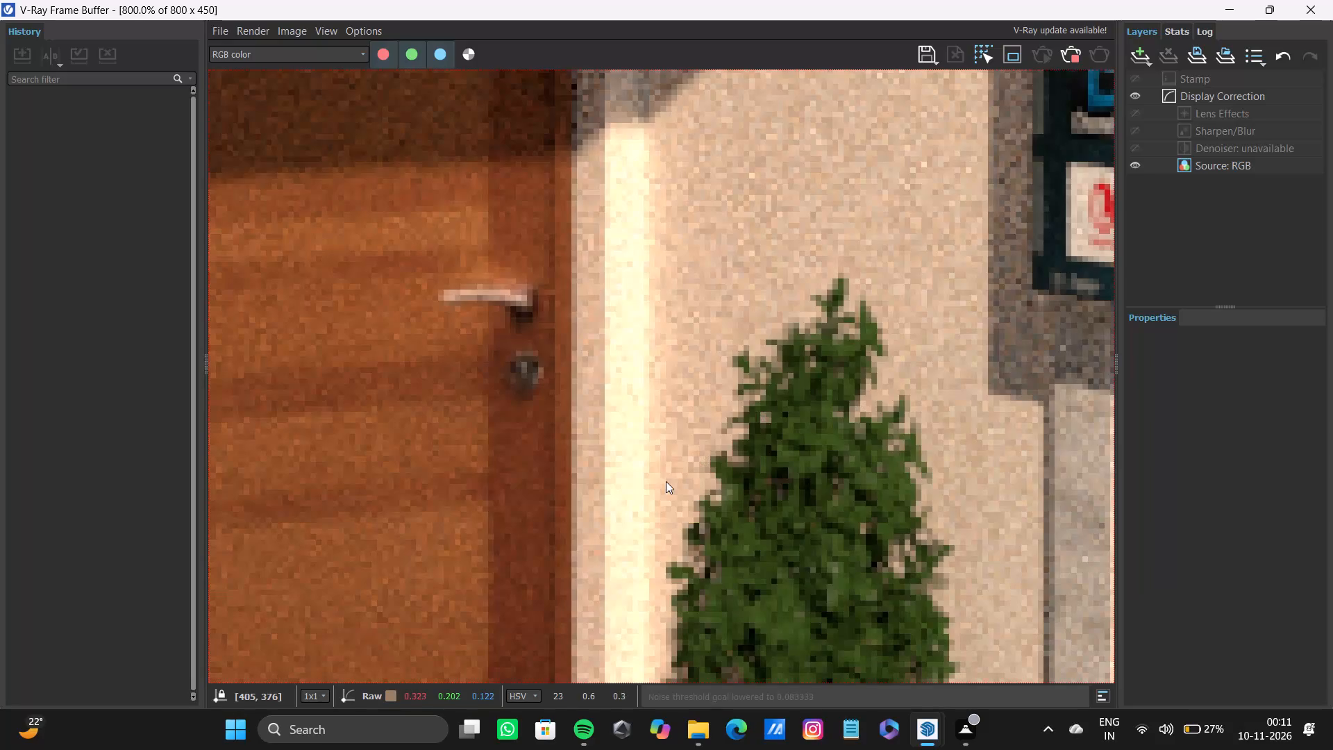
scroll(782, 403, up, 1)
scroll(782, 403, down, 1)
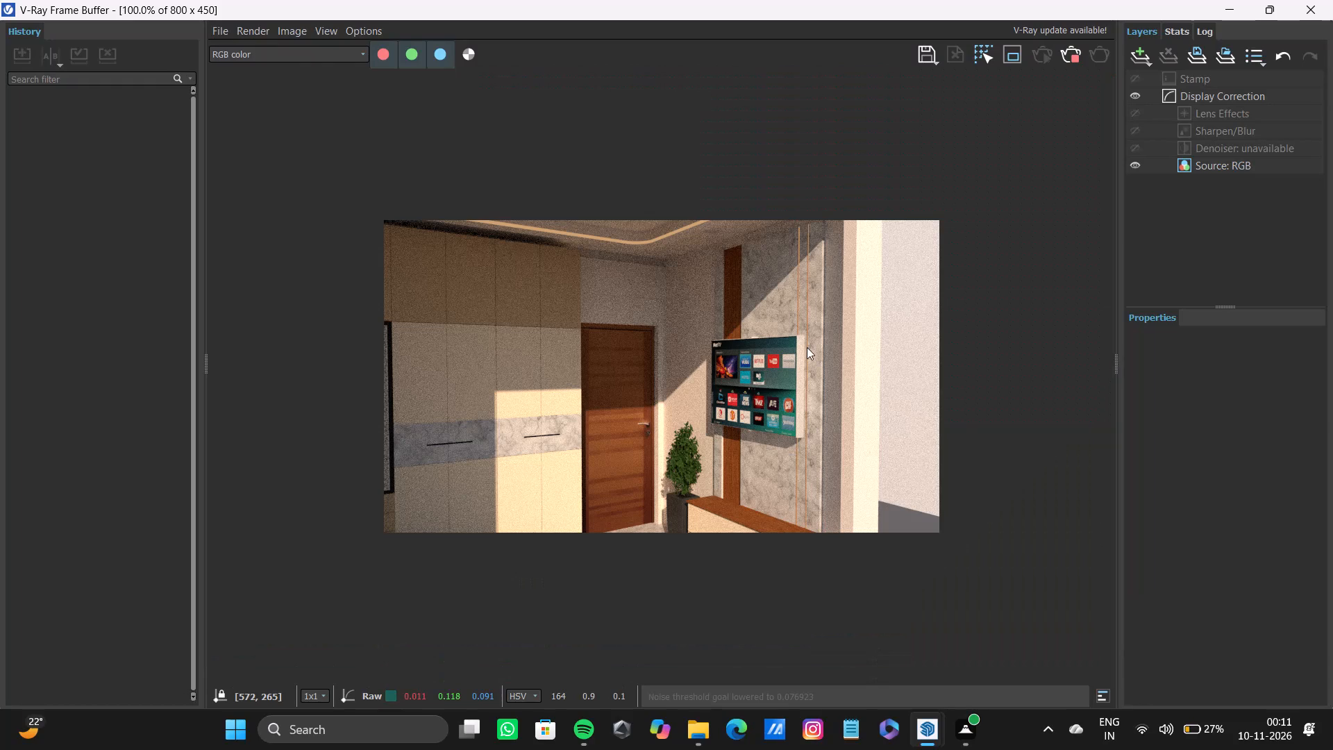
Save the wardrobe, door and TV render as a PNG named 9th nov vray5 in the pdfs folder and close the frame buffer.
click(928, 56)
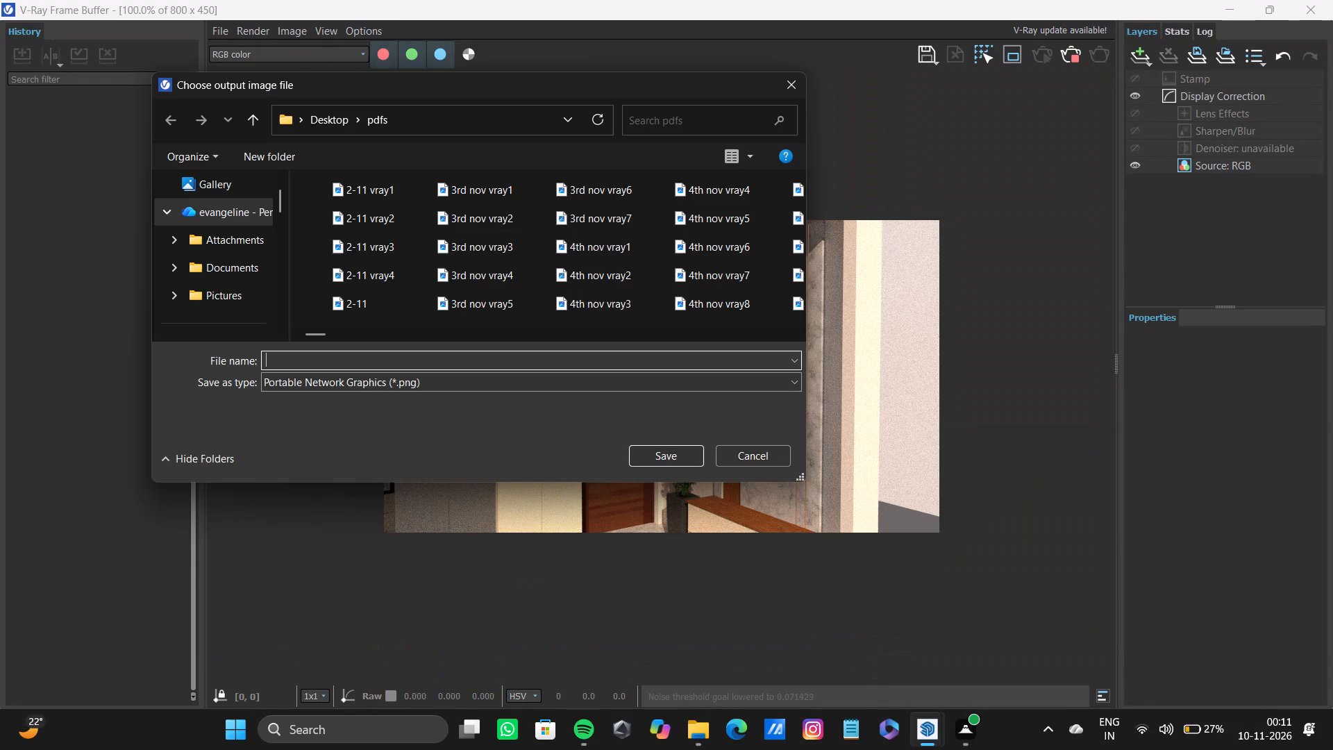
click(439, 358)
text(9th nov)
key(space)
text(vray5)
key(Return)
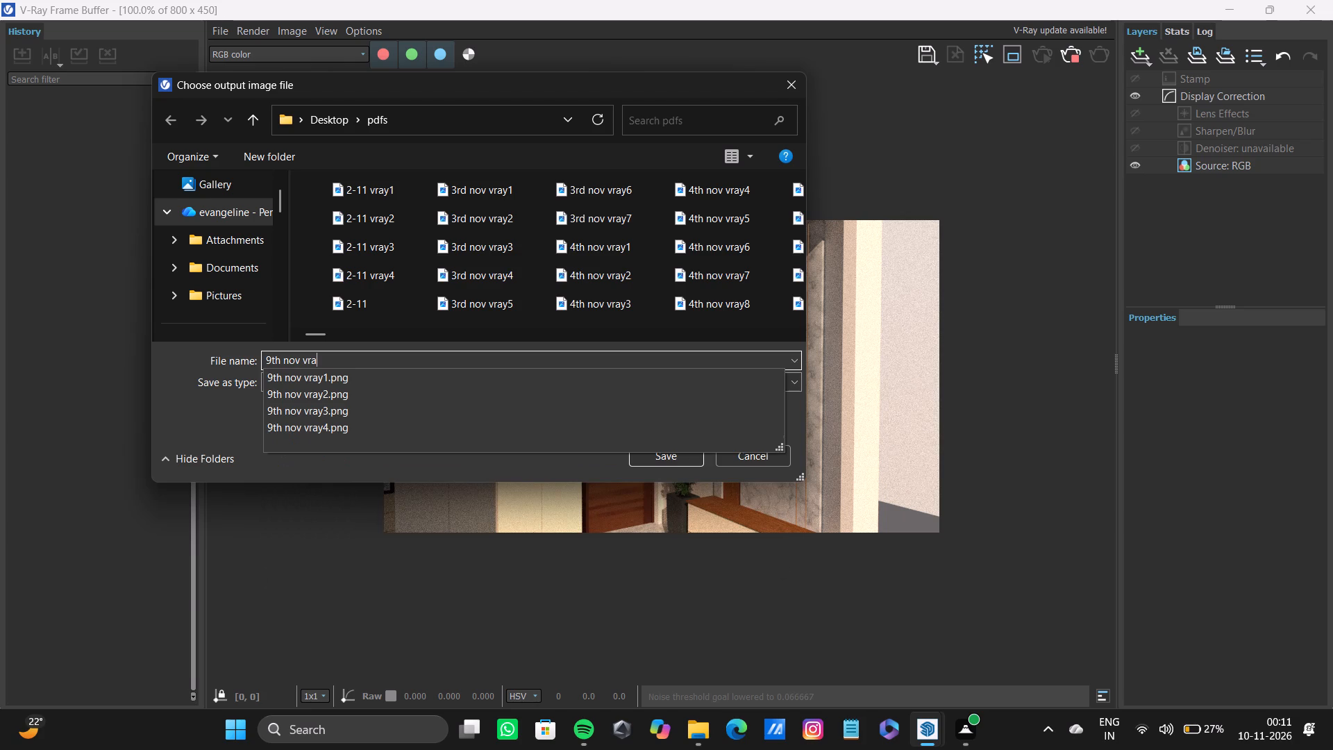
click(1314, 8)
Set the SunLight intensity to 0 in the V-Ray Asset Editor and close the editor.
scroll(473, 506, down, 8)
middle_drag(557, 532, 528, 538)
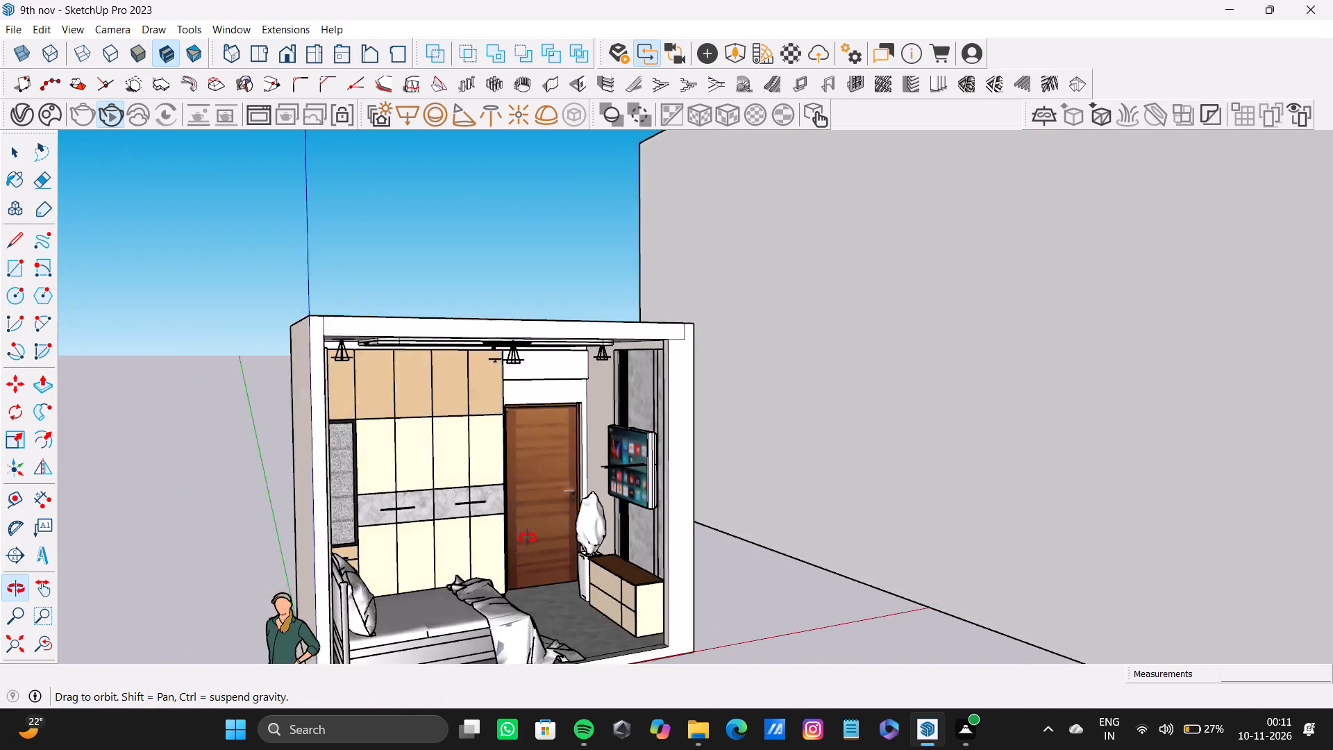
middle_drag(528, 538, 508, 482)
scroll(490, 447, up, 4)
shift+middle_drag(526, 426, 567, 421)
scroll(566, 418, down, 6)
shift+middle_drag(593, 427, 571, 437)
scroll(571, 443, up, 4)
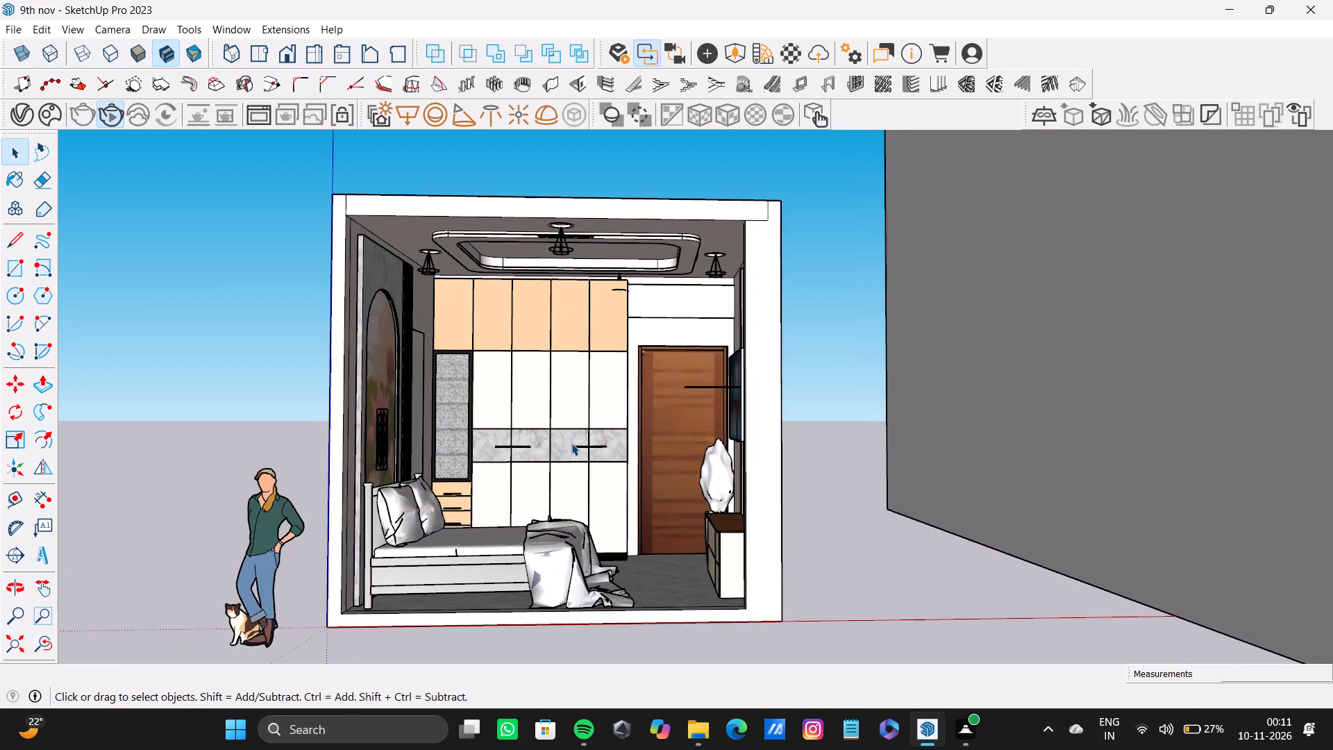
shift+middle_drag(571, 440, 592, 434)
scroll(592, 434, up, 2)
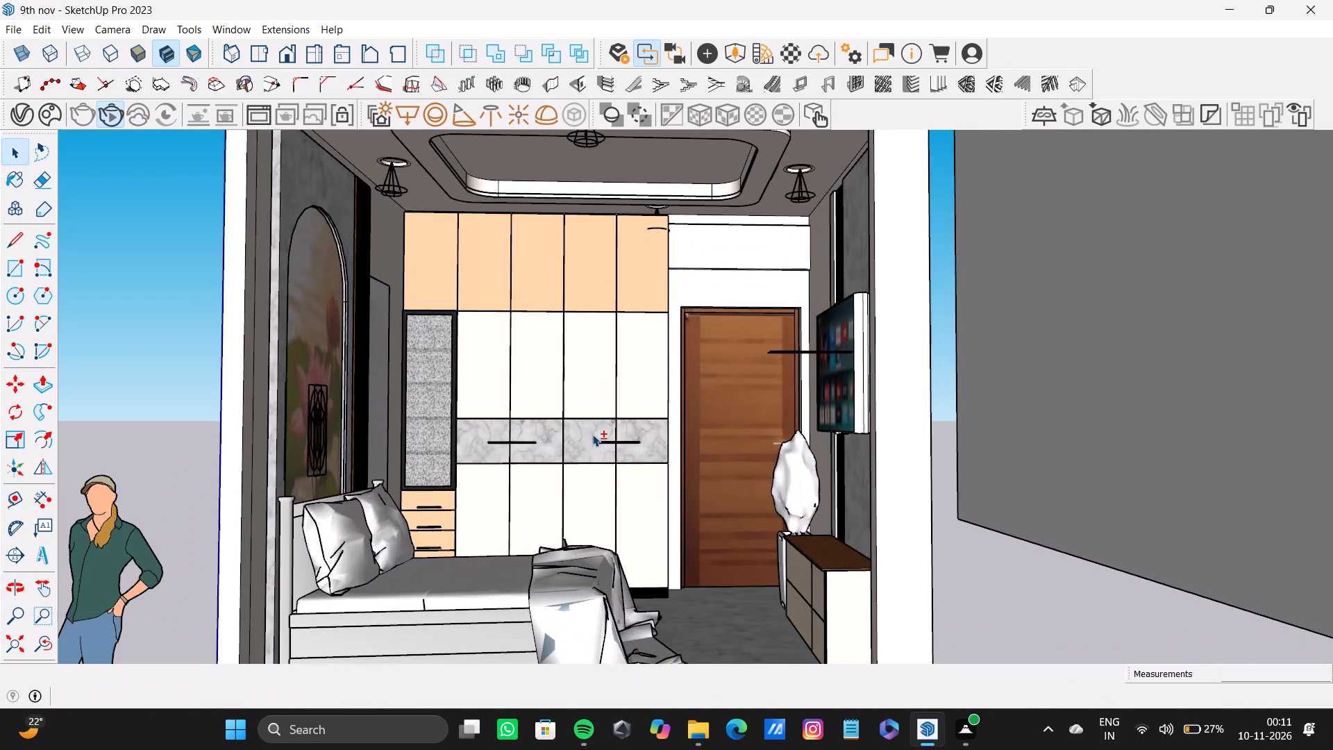
scroll(592, 434, down, 1)
middle_click(592, 434)
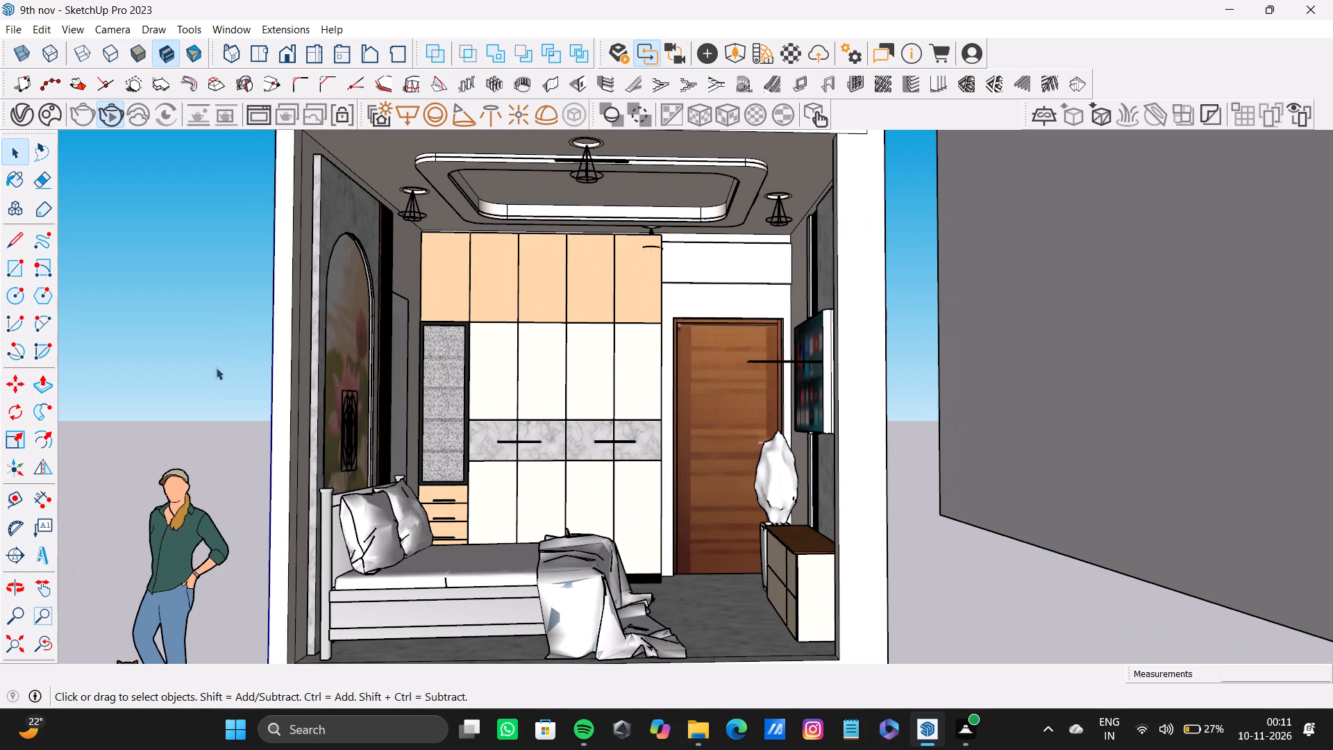
click(22, 117)
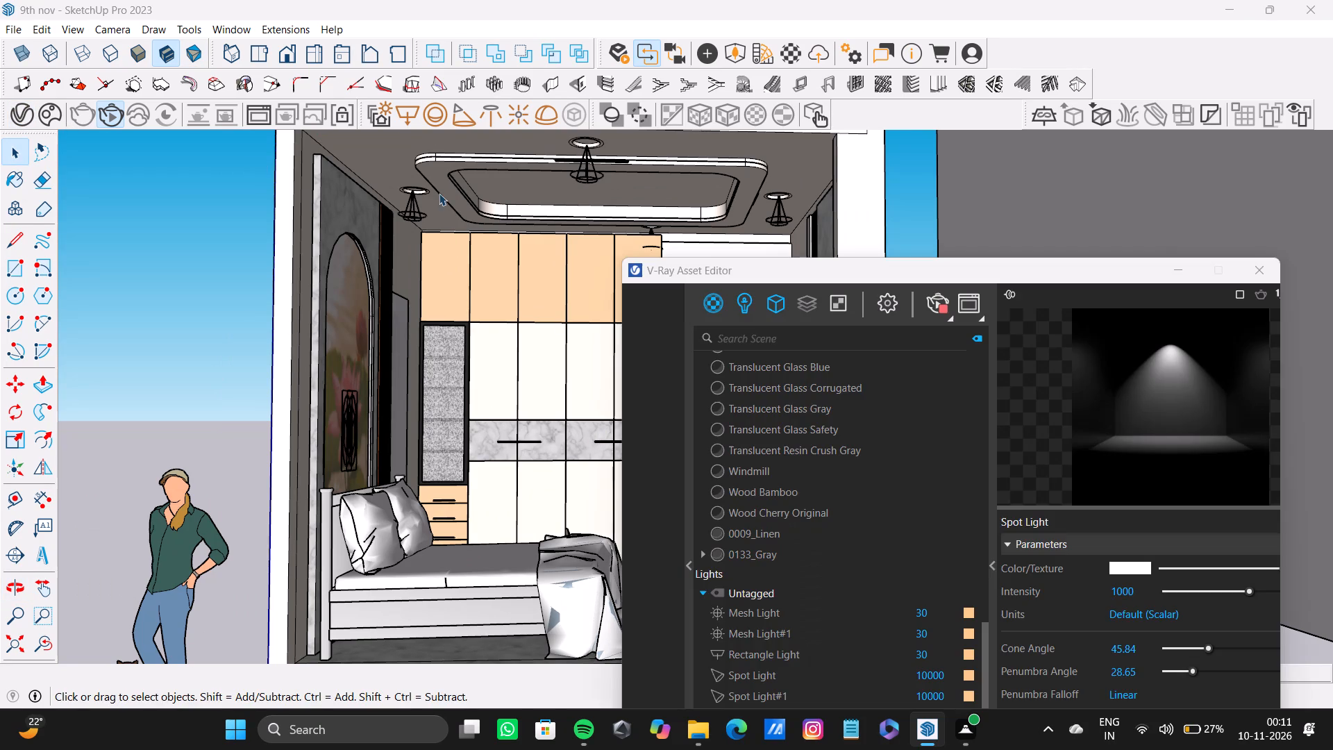
drag(796, 273, 615, 97)
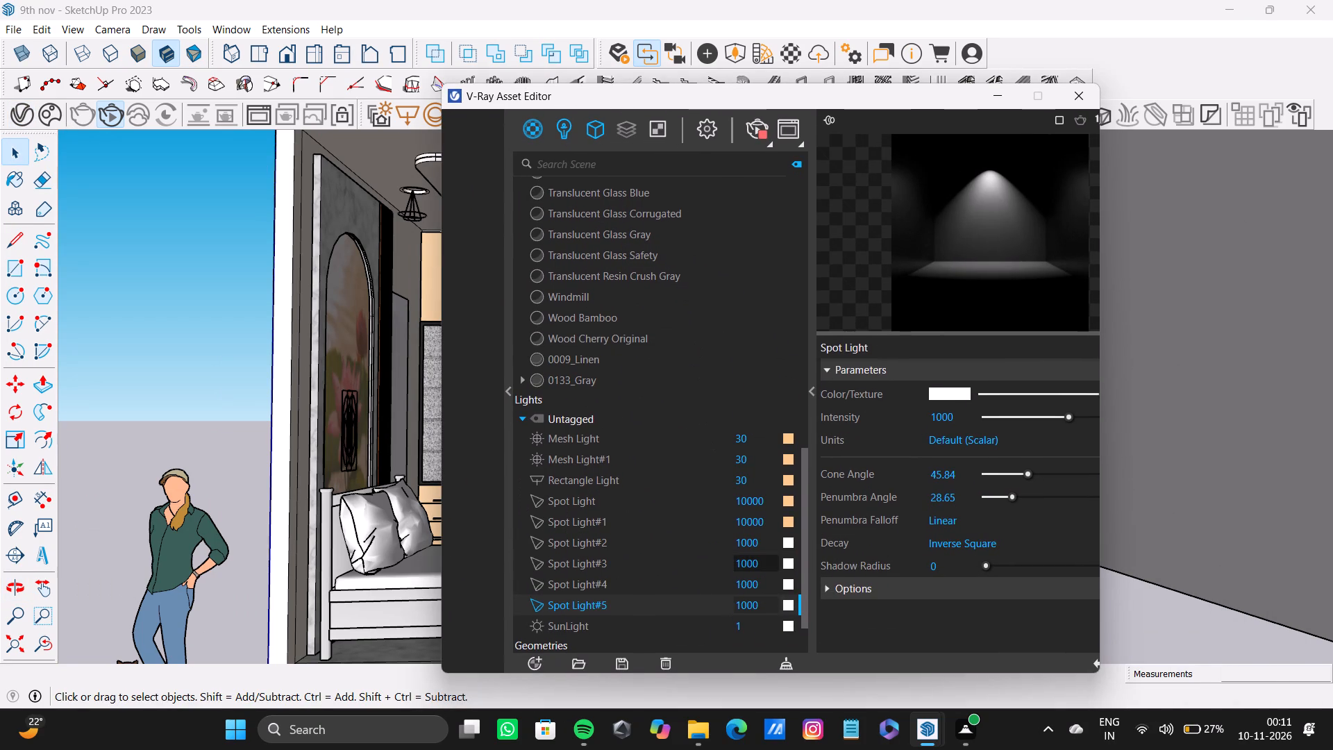
drag(762, 626, 707, 628)
key(BackSpace)
key(0)
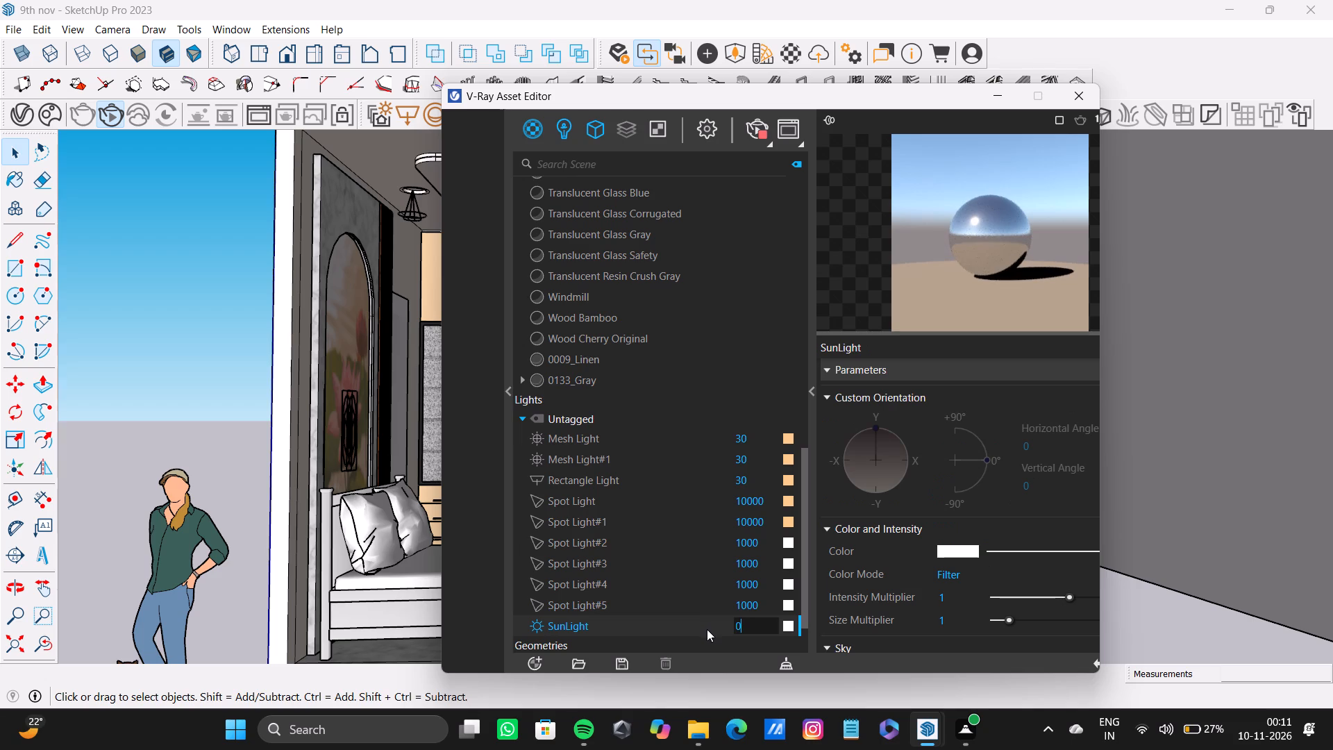
key(Return)
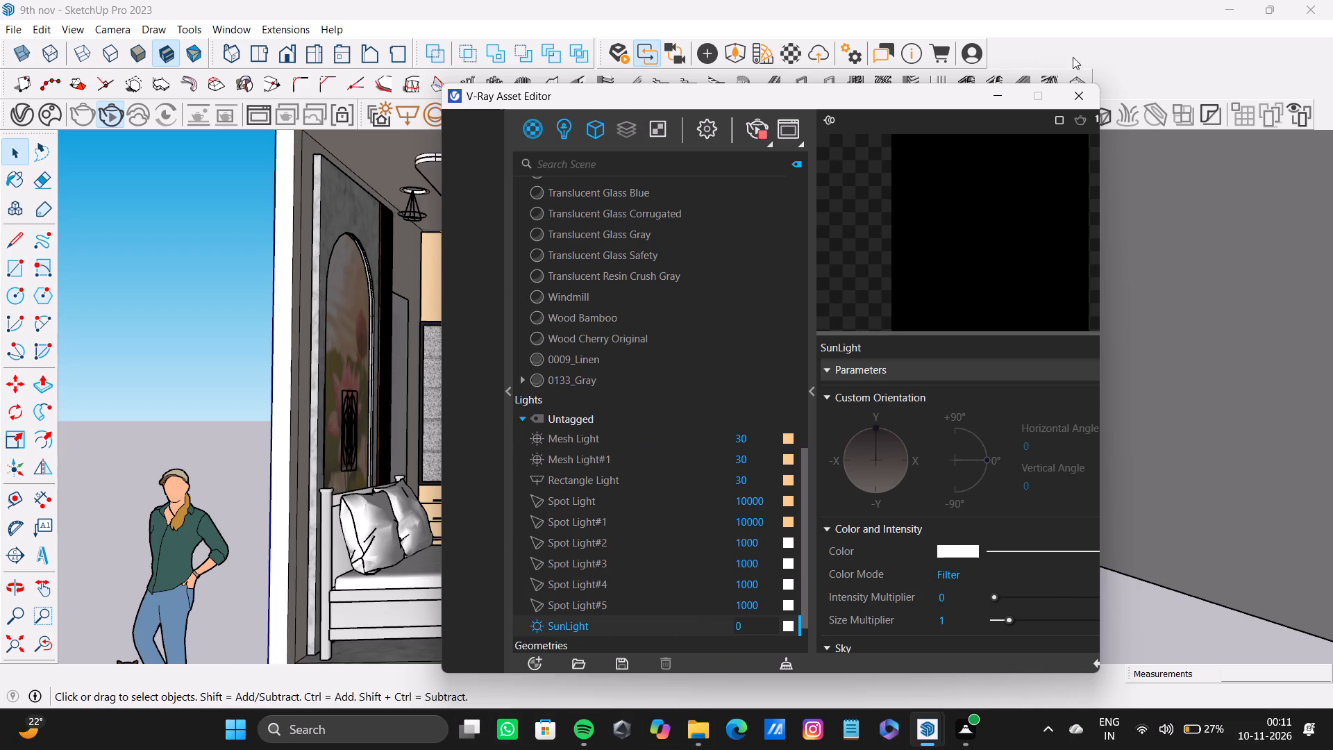
click(1074, 85)
Place a V-Ray dome light on the ground just outside the room's open front, near the foot of the bed.
click(537, 122)
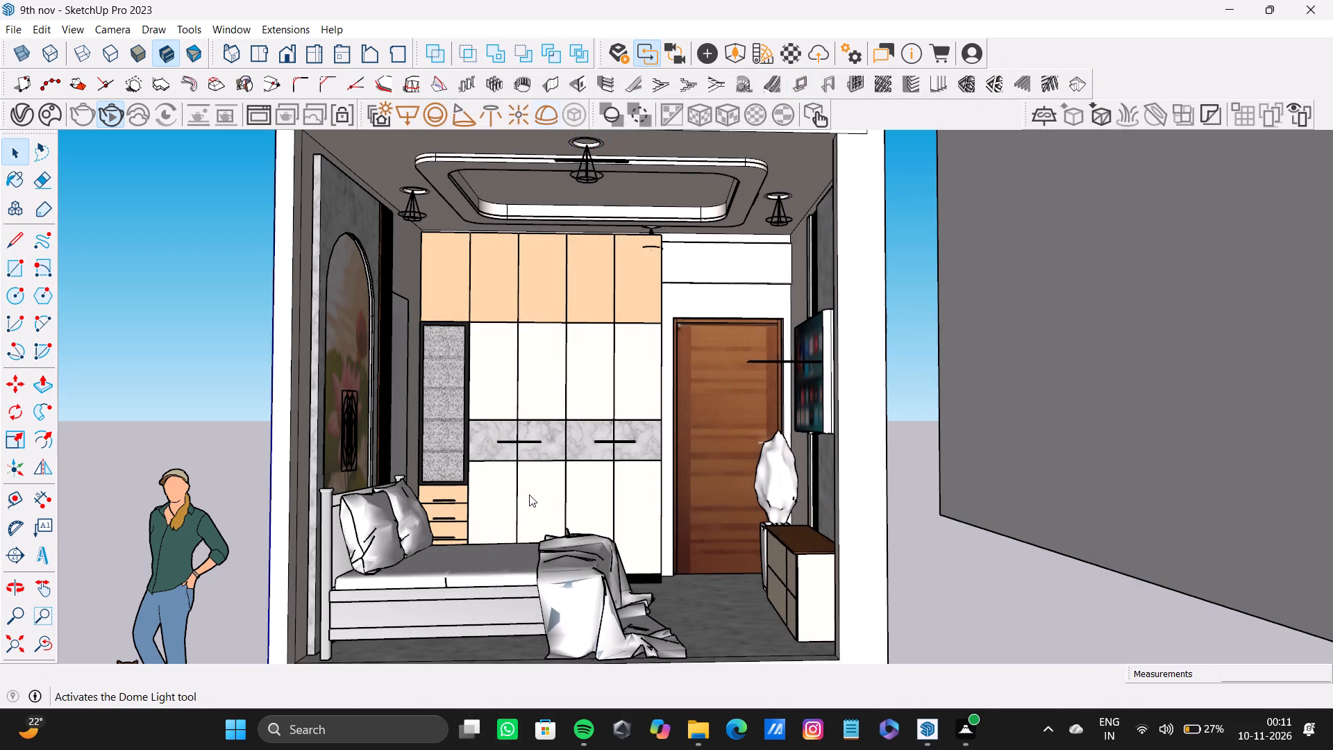
scroll(528, 474, down, 9)
middle_drag(558, 507, 539, 632)
scroll(550, 669, up, 3)
shift+middle_drag(550, 667, 547, 560)
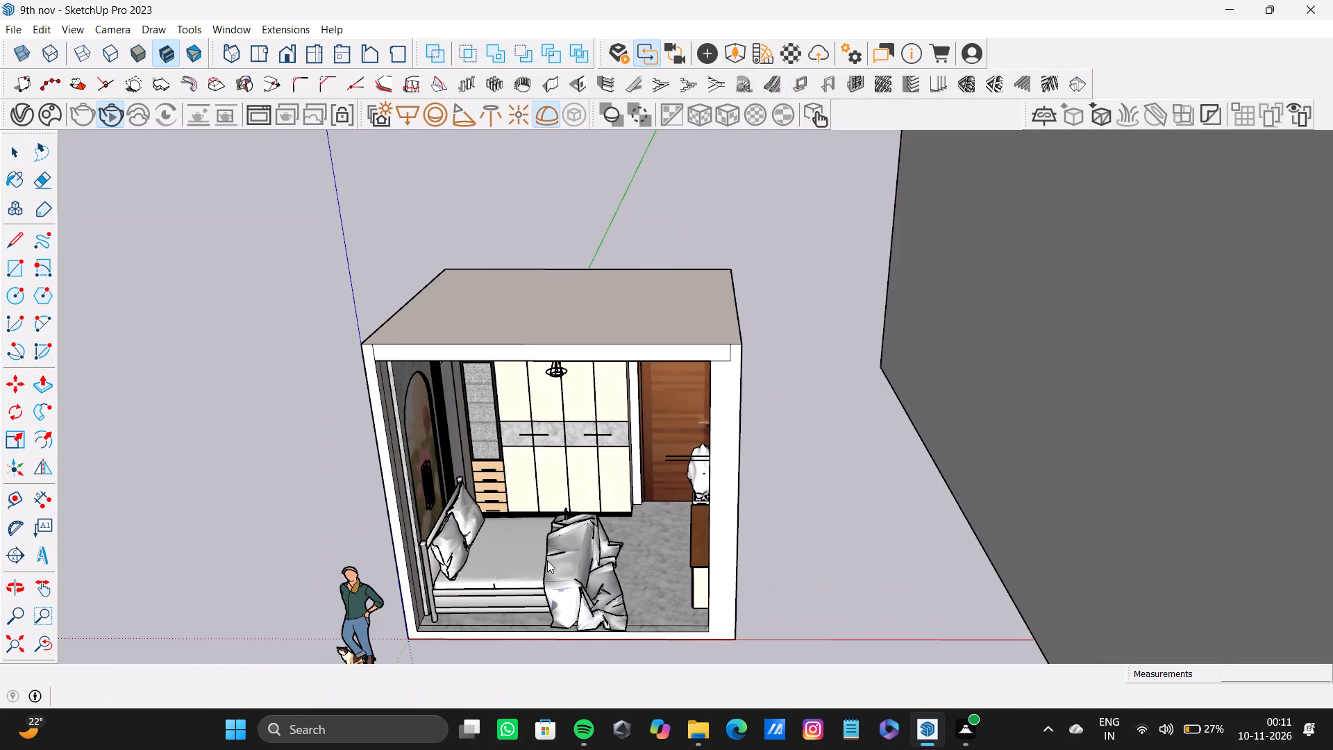
shift+middle_drag(547, 560, 550, 494)
shift+scroll(550, 494, down, 4)
shift+middle_drag(562, 537, 552, 459)
scroll(546, 506, up, 5)
click(550, 535)
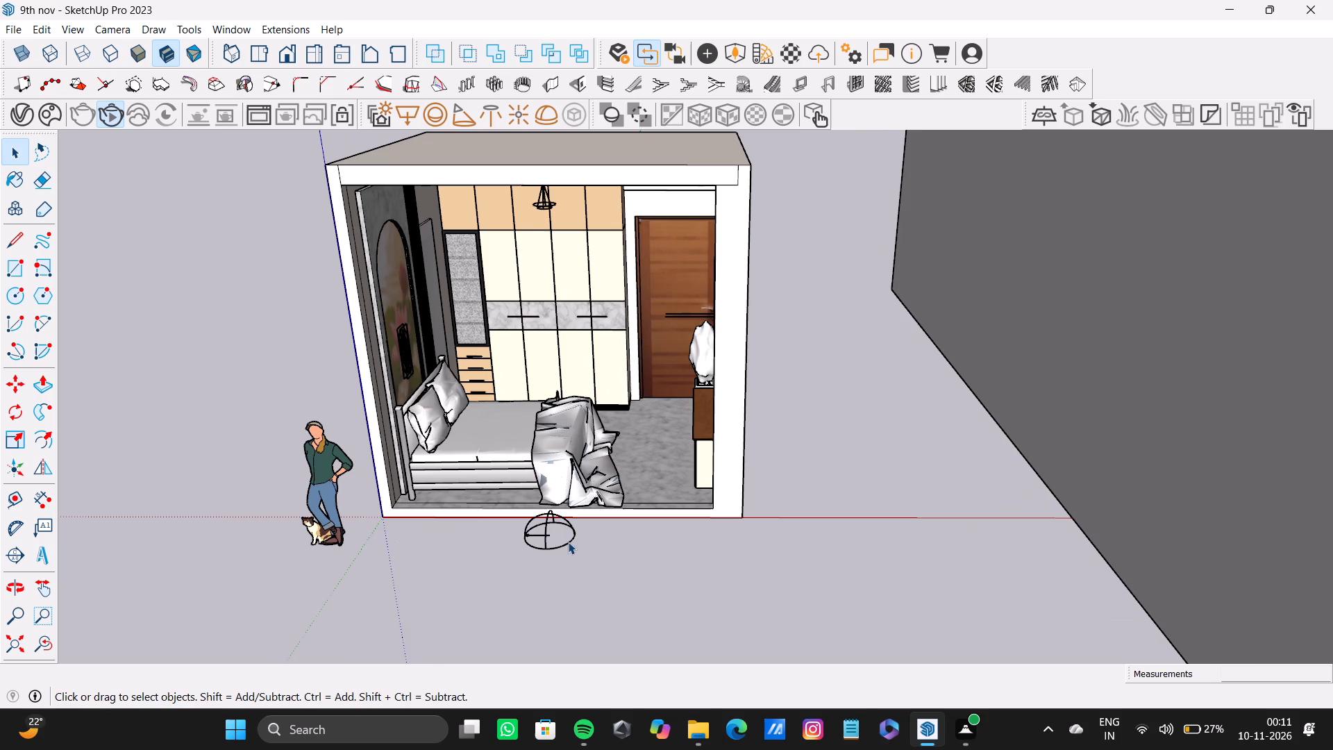
key(space)
Scale up the dome light uniformly from its corner and deselect it.
scroll(535, 521, up, 3)
click(544, 533)
click(545, 532)
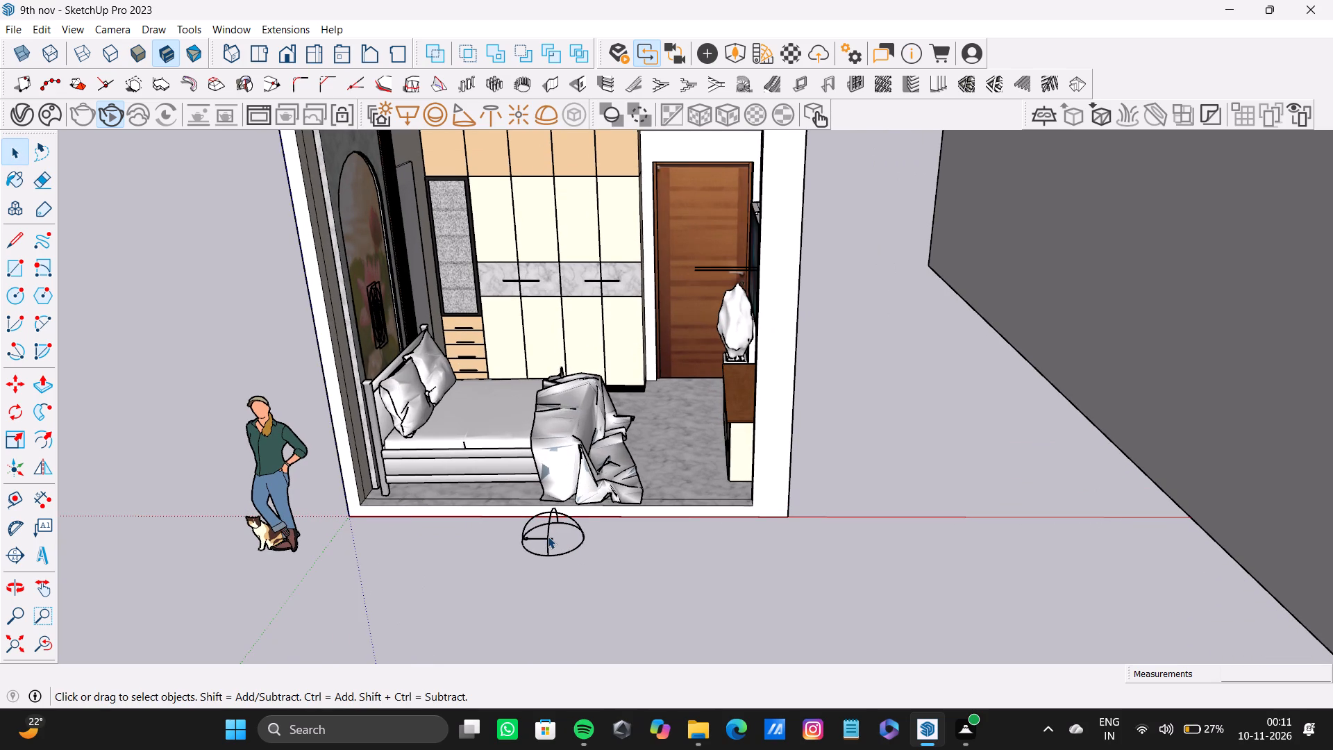
click(548, 536)
key(s)
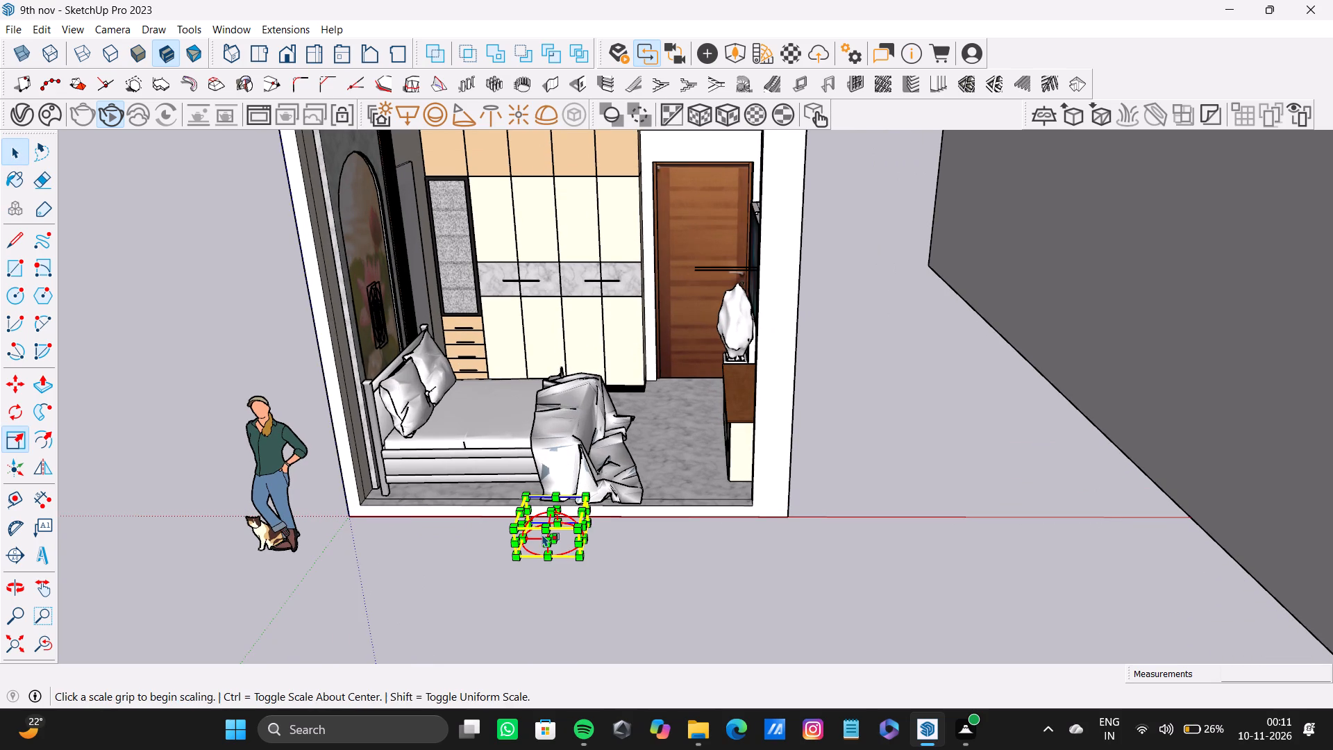
drag(526, 494, 485, 440)
key(space)
click(635, 563)
Frame a frontal view into the bedroom showing the bed, wardrobe, door, TV wall and ceiling recess.
scroll(486, 495, up, 4)
scroll(517, 496, down, 4)
shift+middle_drag(517, 496, 512, 519)
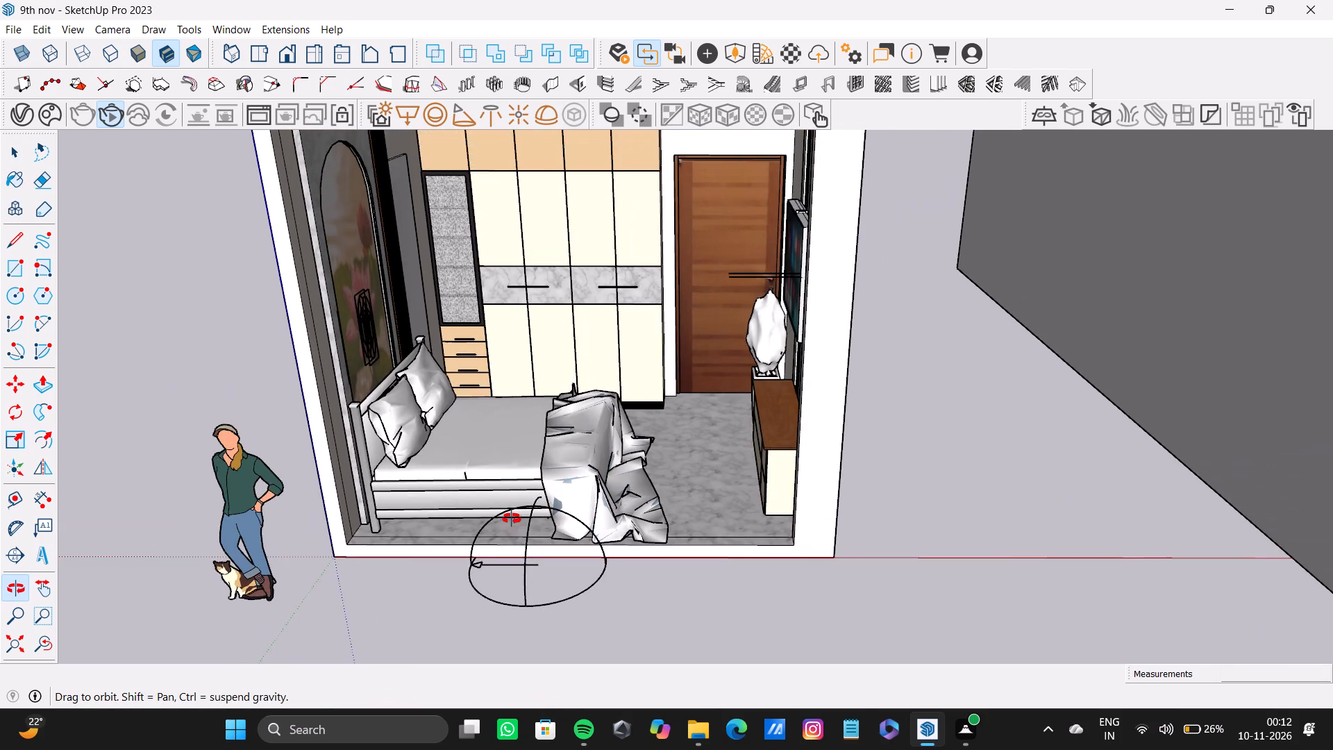
shift+middle_drag(512, 519, 561, 526)
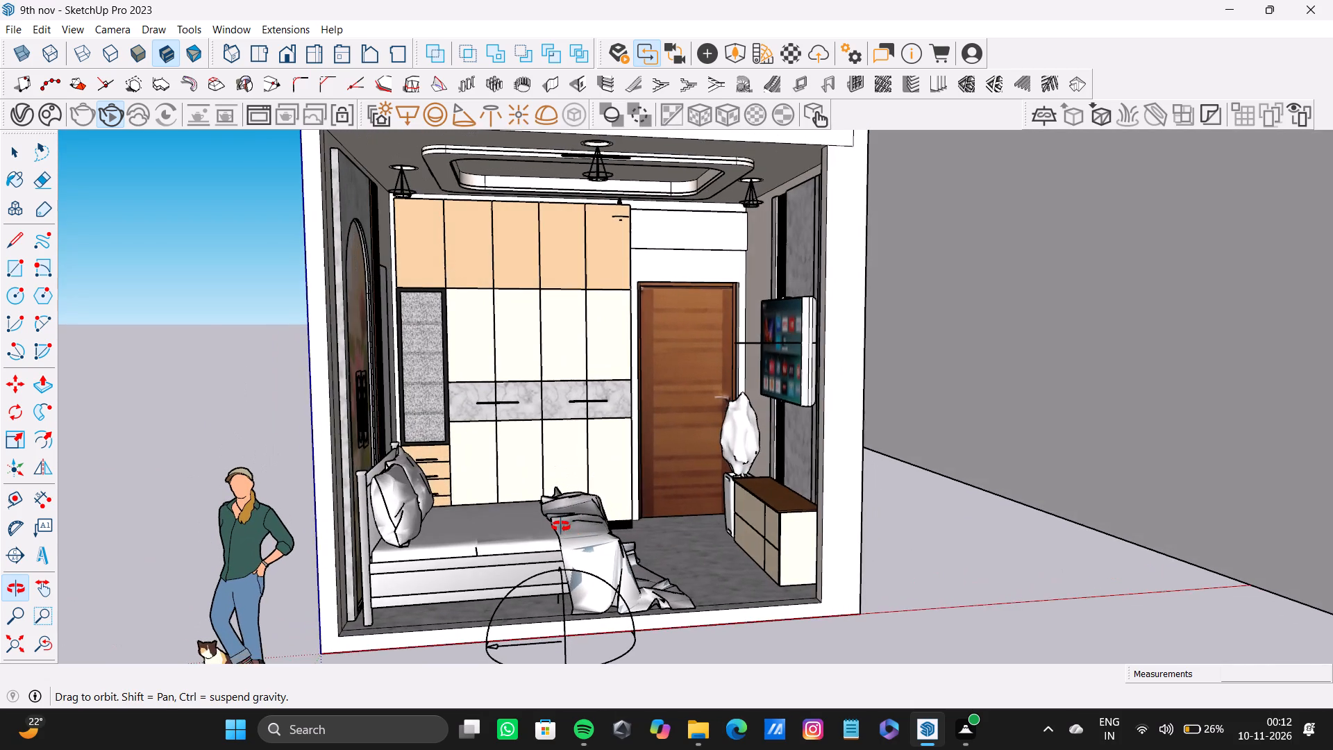
shift+middle_drag(561, 526, 528, 537)
shift+middle_drag(548, 512, 564, 507)
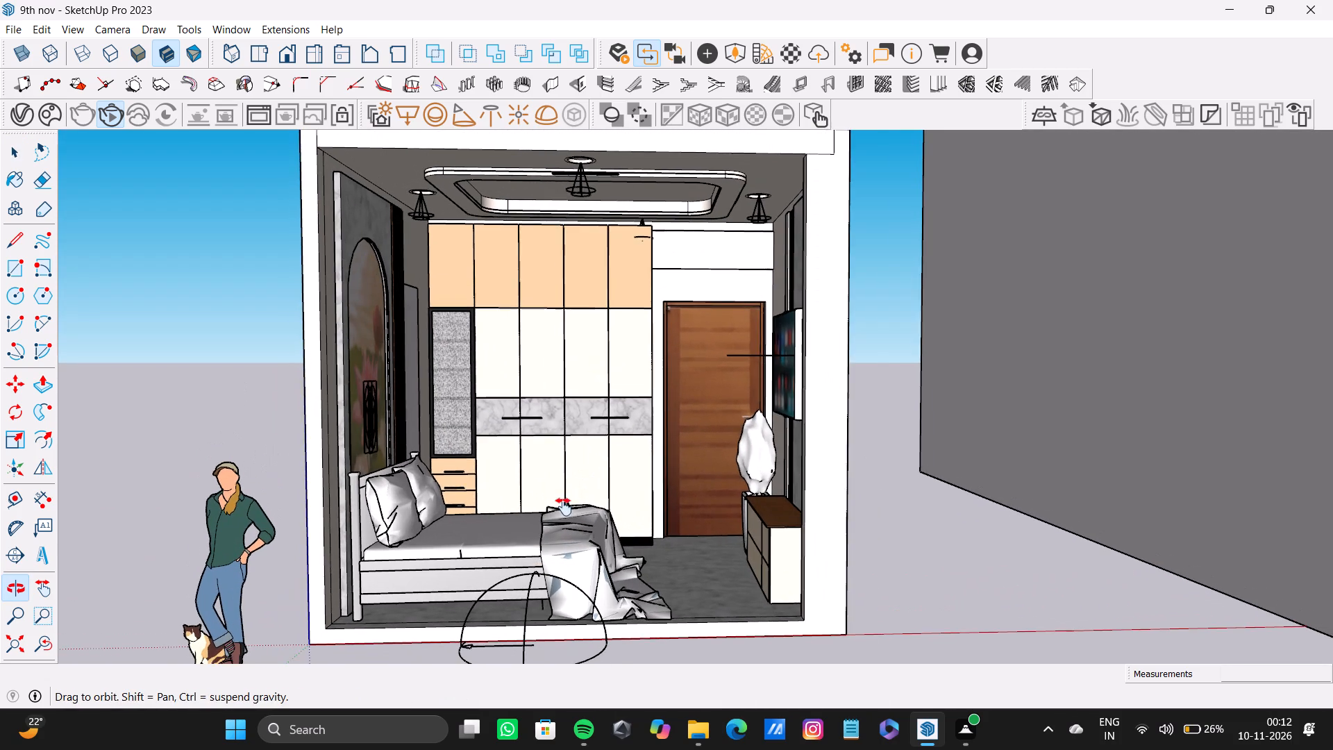
shift+middle_drag(564, 507, 586, 530)
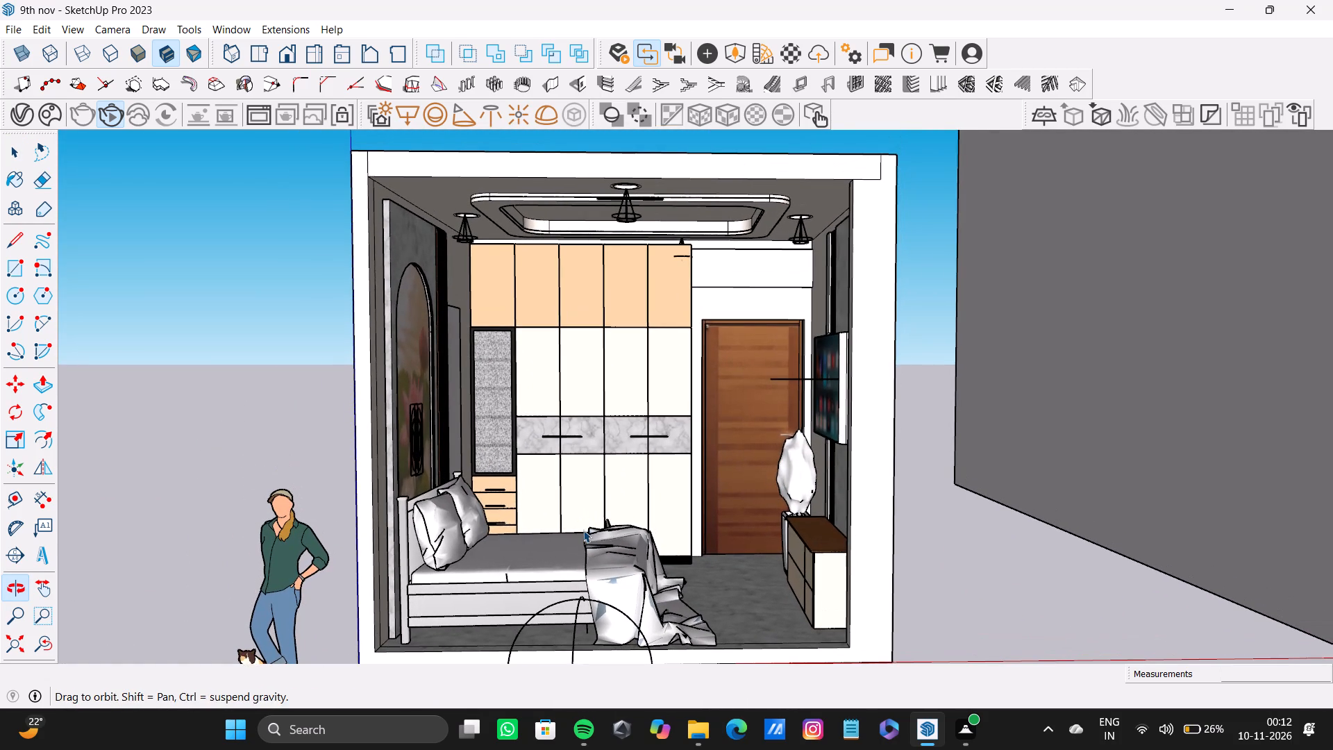
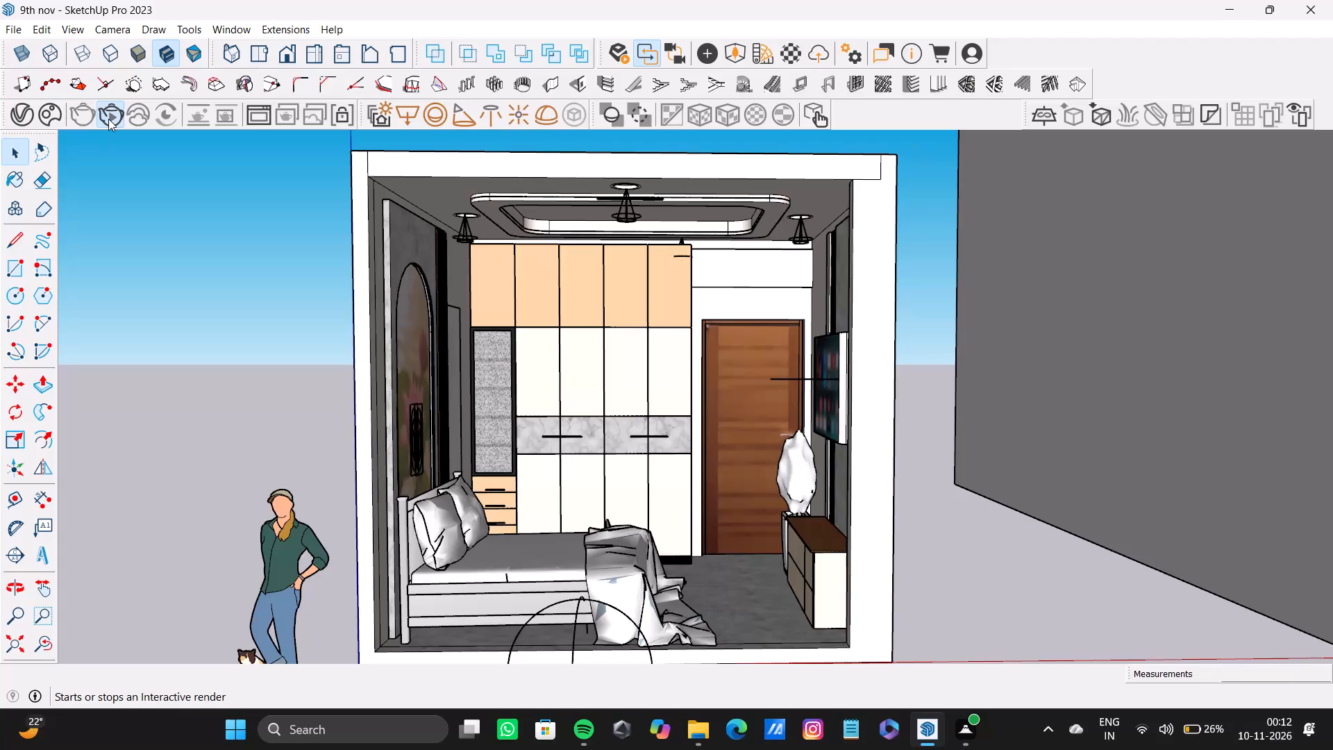
Start a V-Ray interactive render of the frontal bedroom view to test the dome light.
click(108, 119)
click(284, 270)
scroll(476, 327, down, 20)
scroll(476, 327, down, 8)
scroll(556, 374, down, 20)
scroll(556, 374, down, 1)
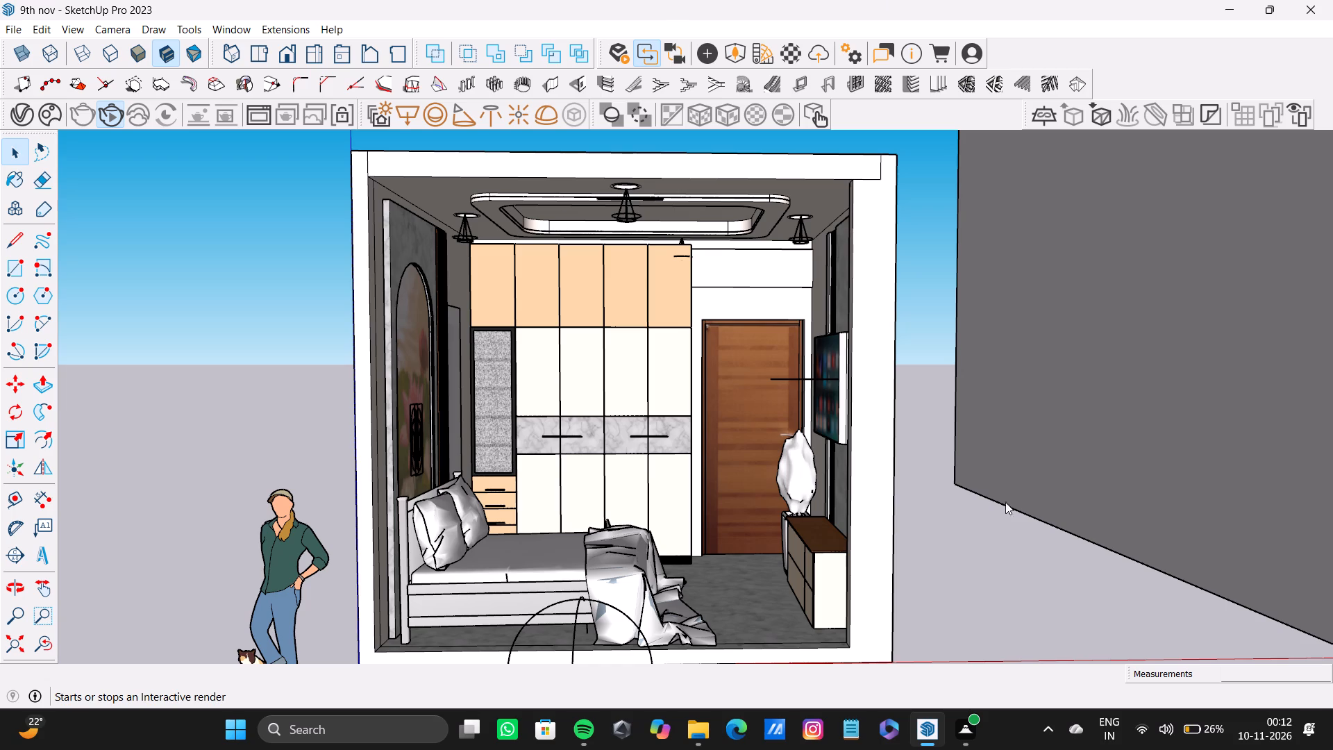
click(108, 112)
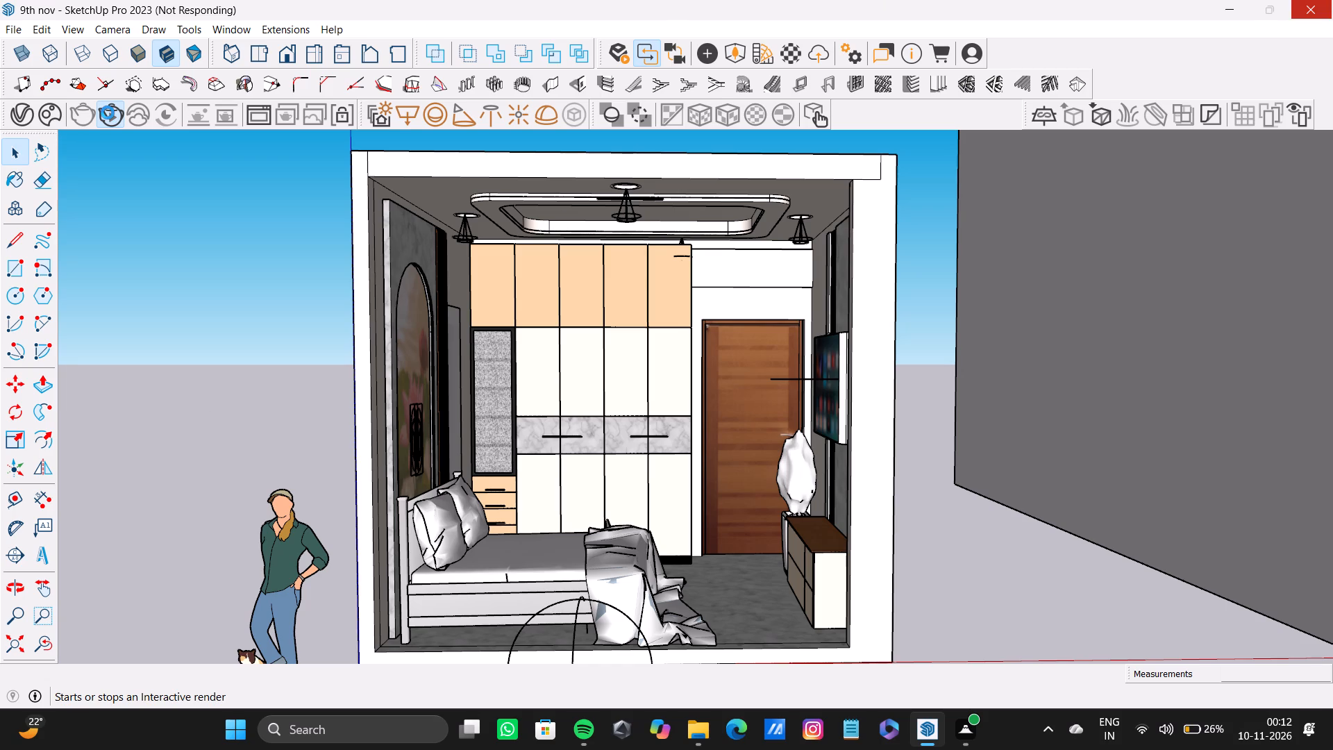
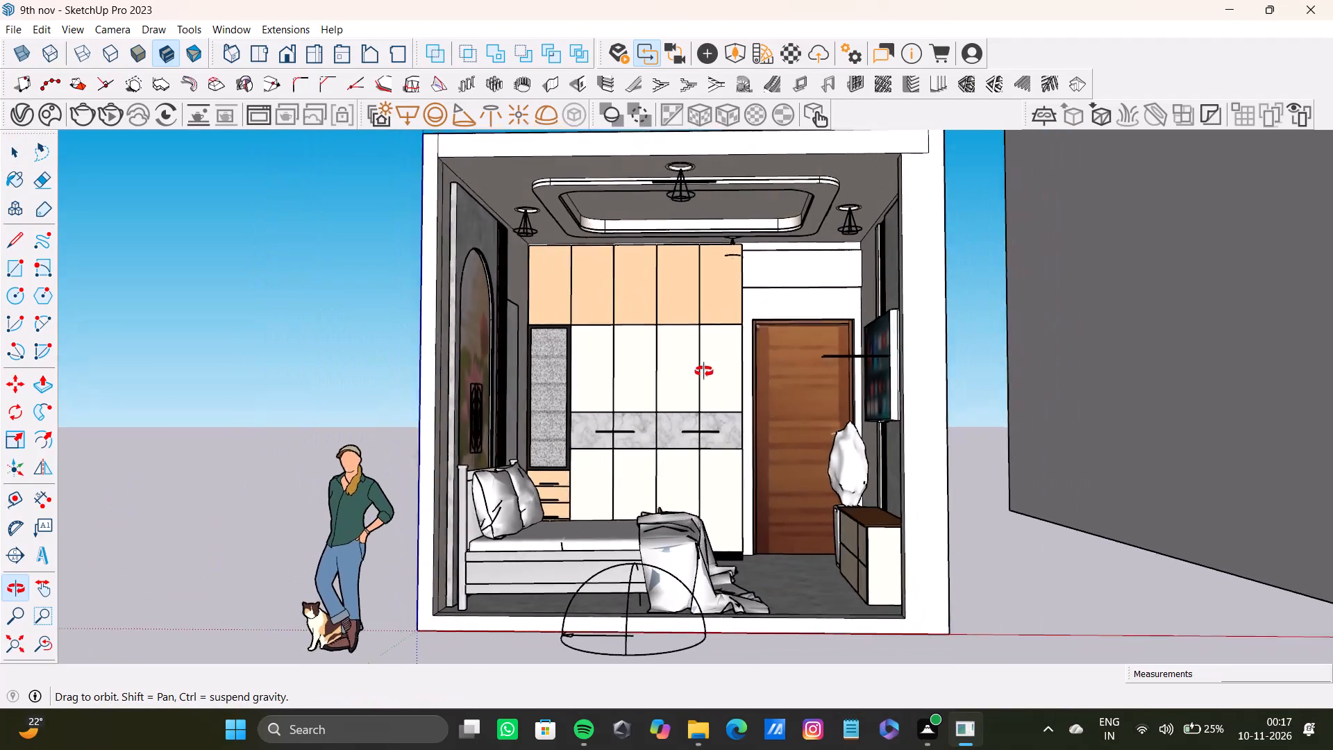
Run a V-Ray interactive render of the slightly reframed frontal bedroom view to check the lighting, and stop it.
shift+middle_drag(704, 372, 671, 384)
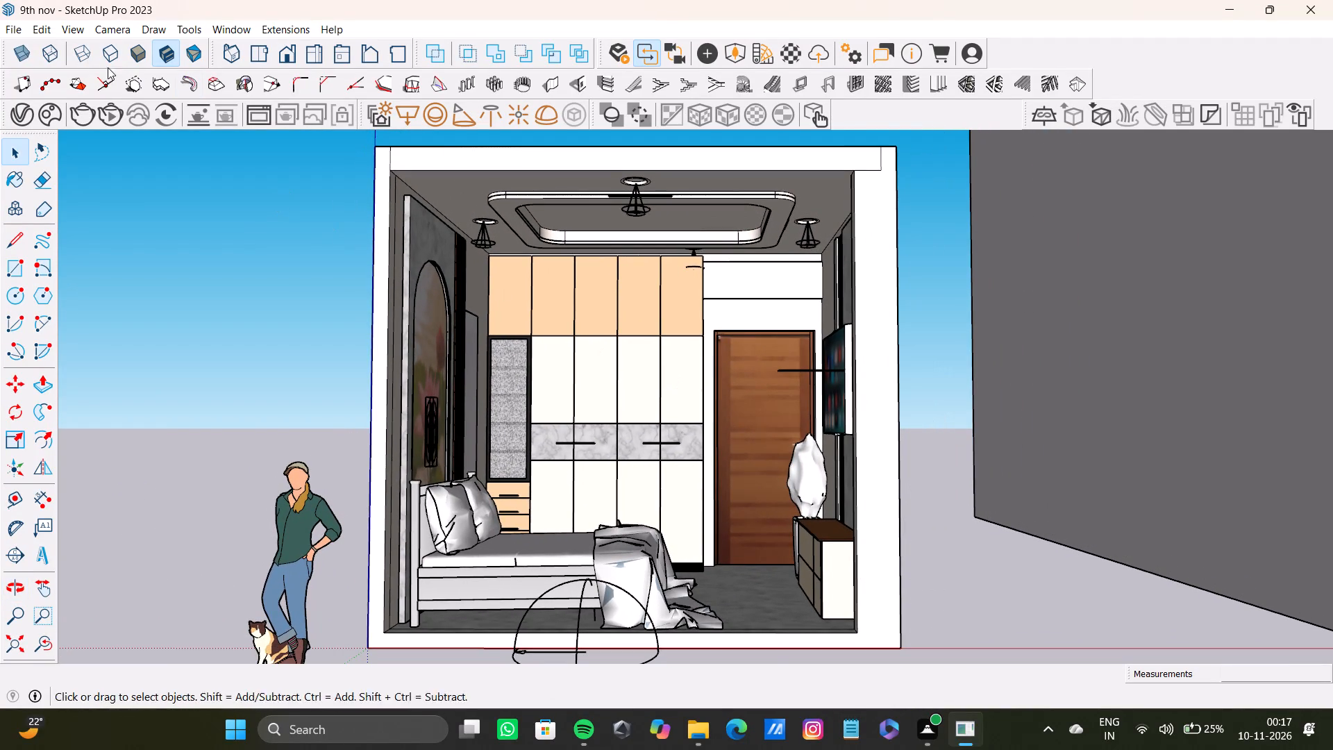
click(110, 126)
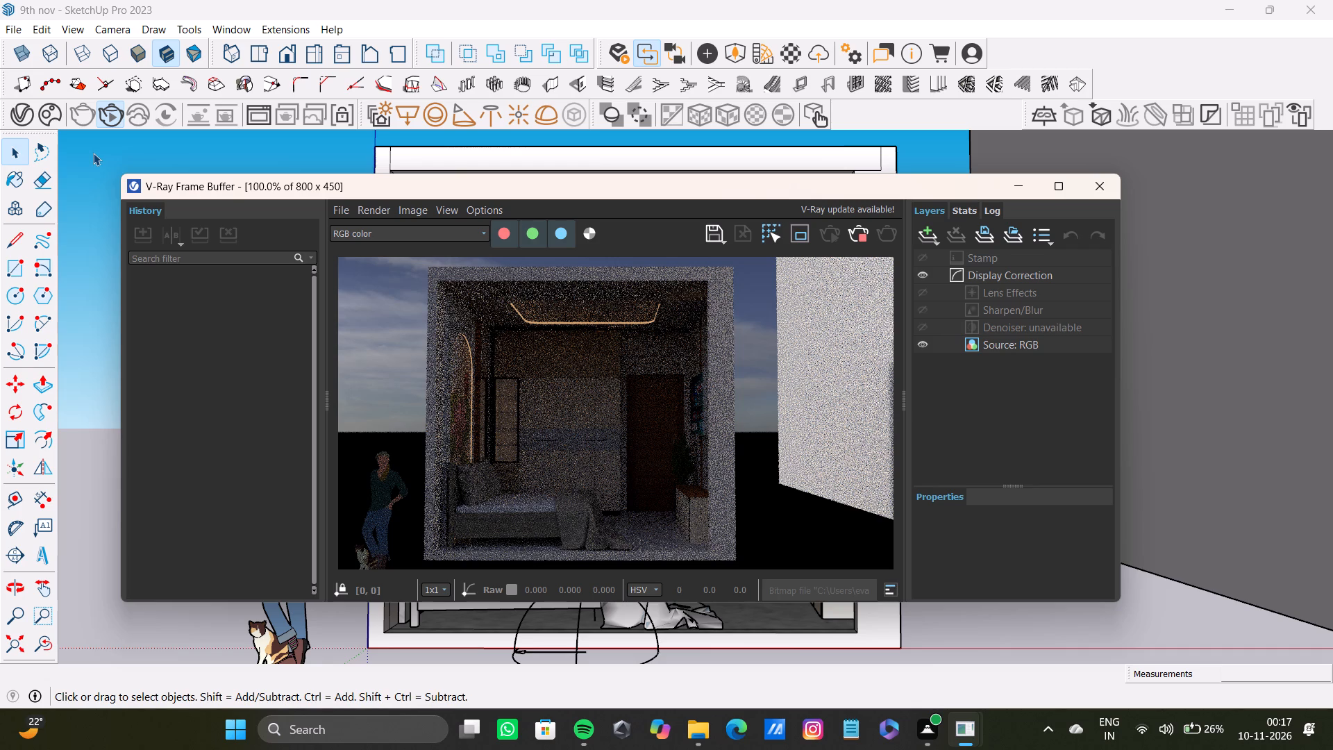
click(1100, 178)
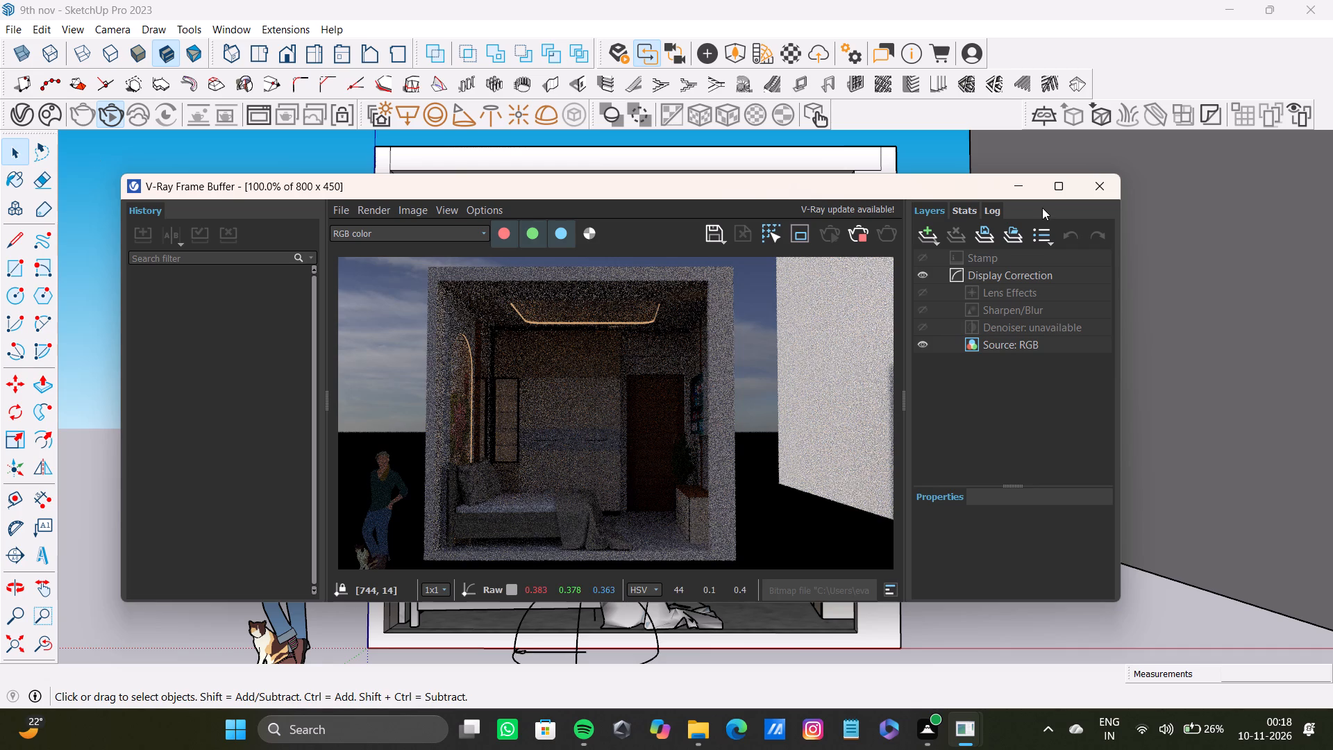
click(16, 111)
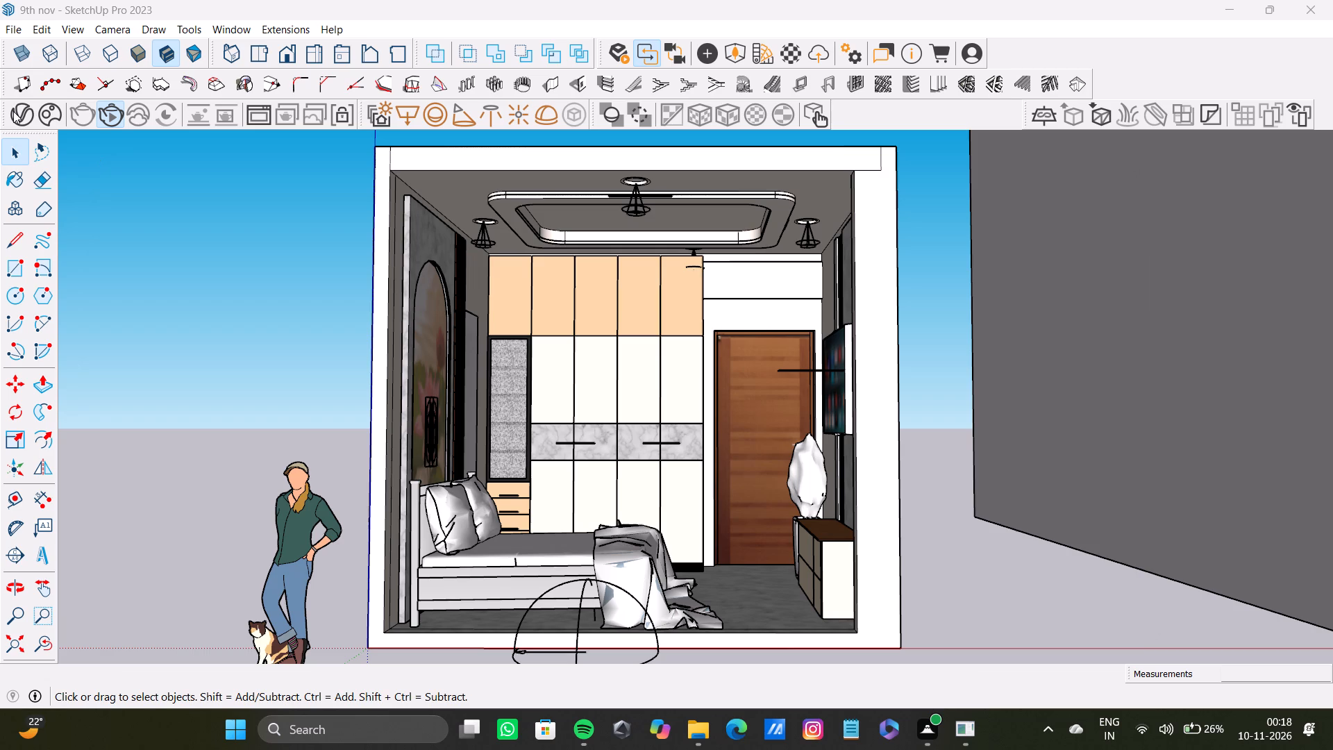
click(24, 115)
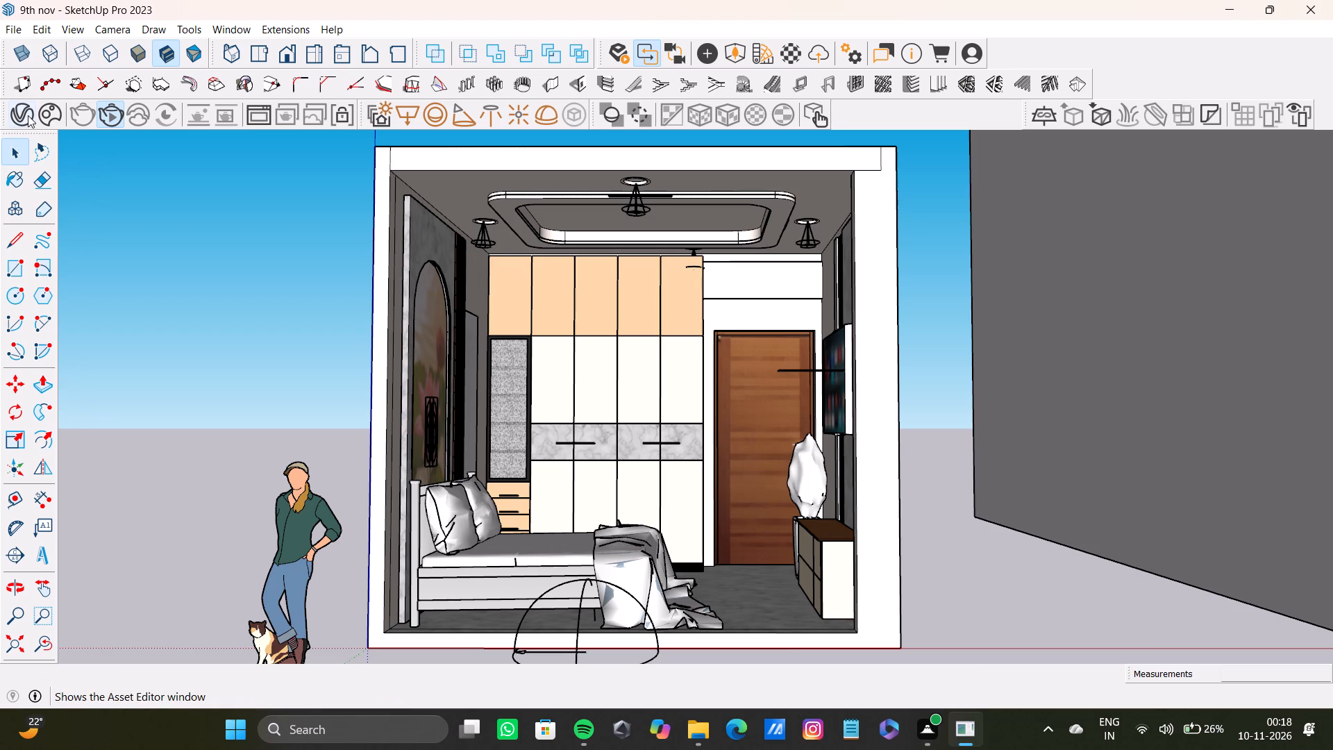
click(29, 112)
click(120, 125)
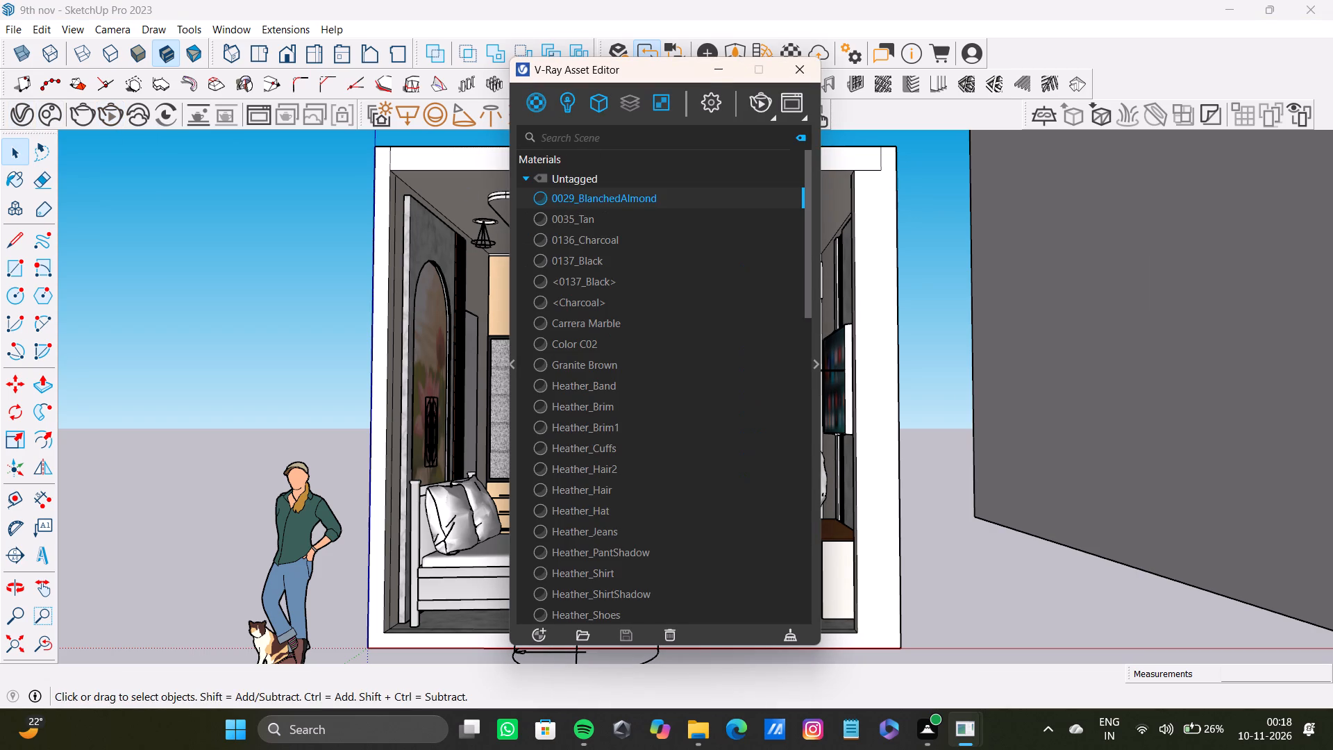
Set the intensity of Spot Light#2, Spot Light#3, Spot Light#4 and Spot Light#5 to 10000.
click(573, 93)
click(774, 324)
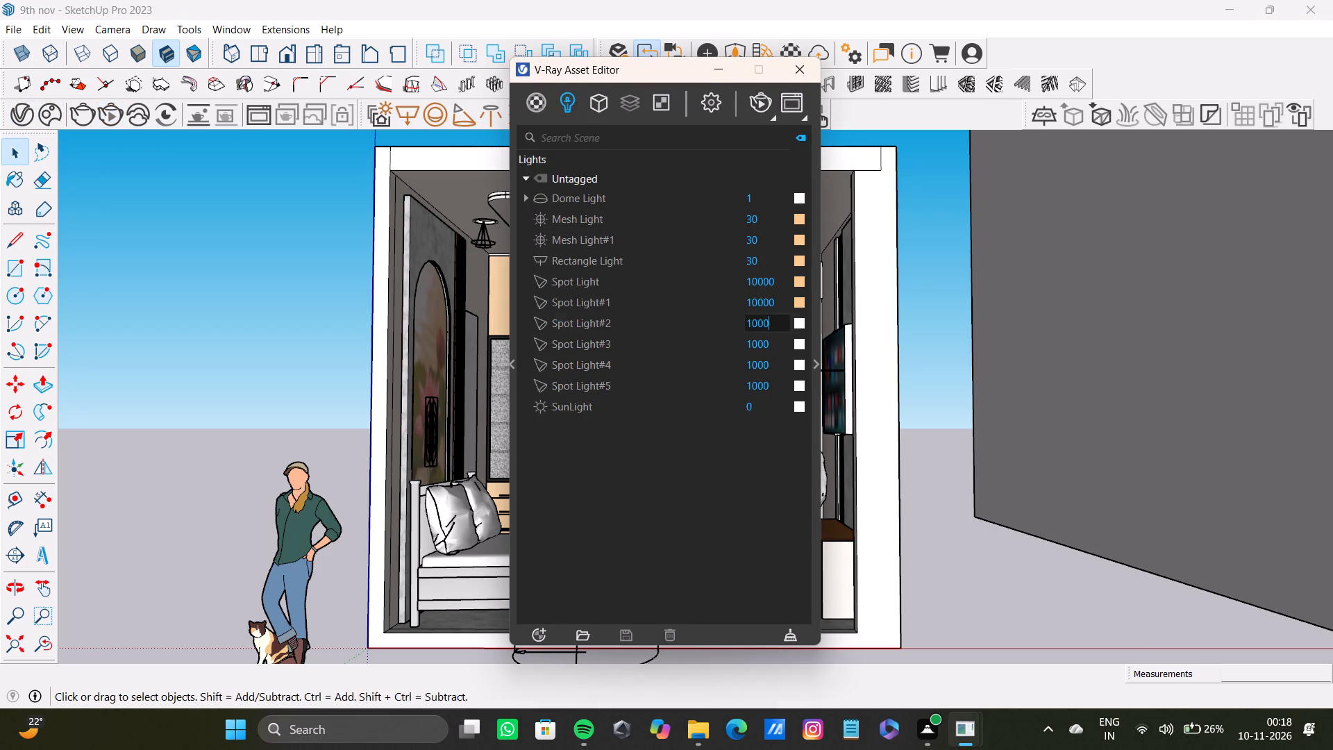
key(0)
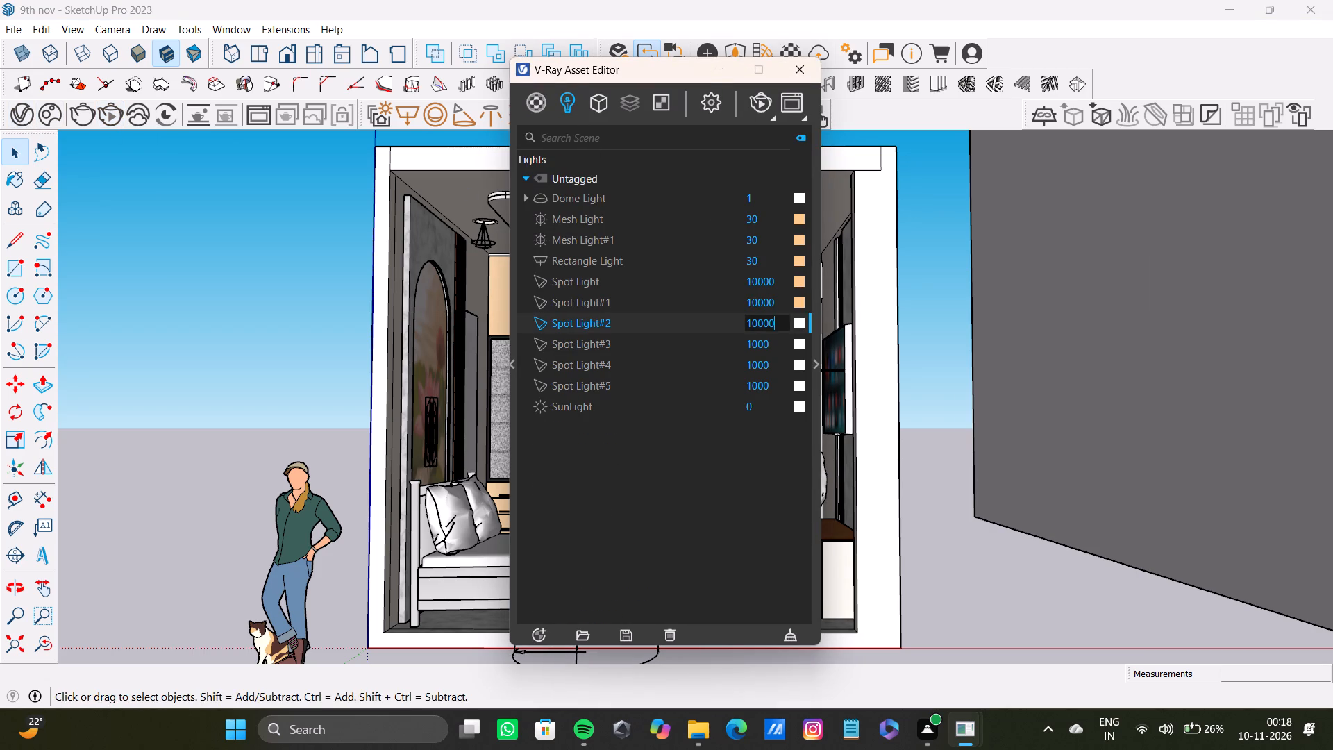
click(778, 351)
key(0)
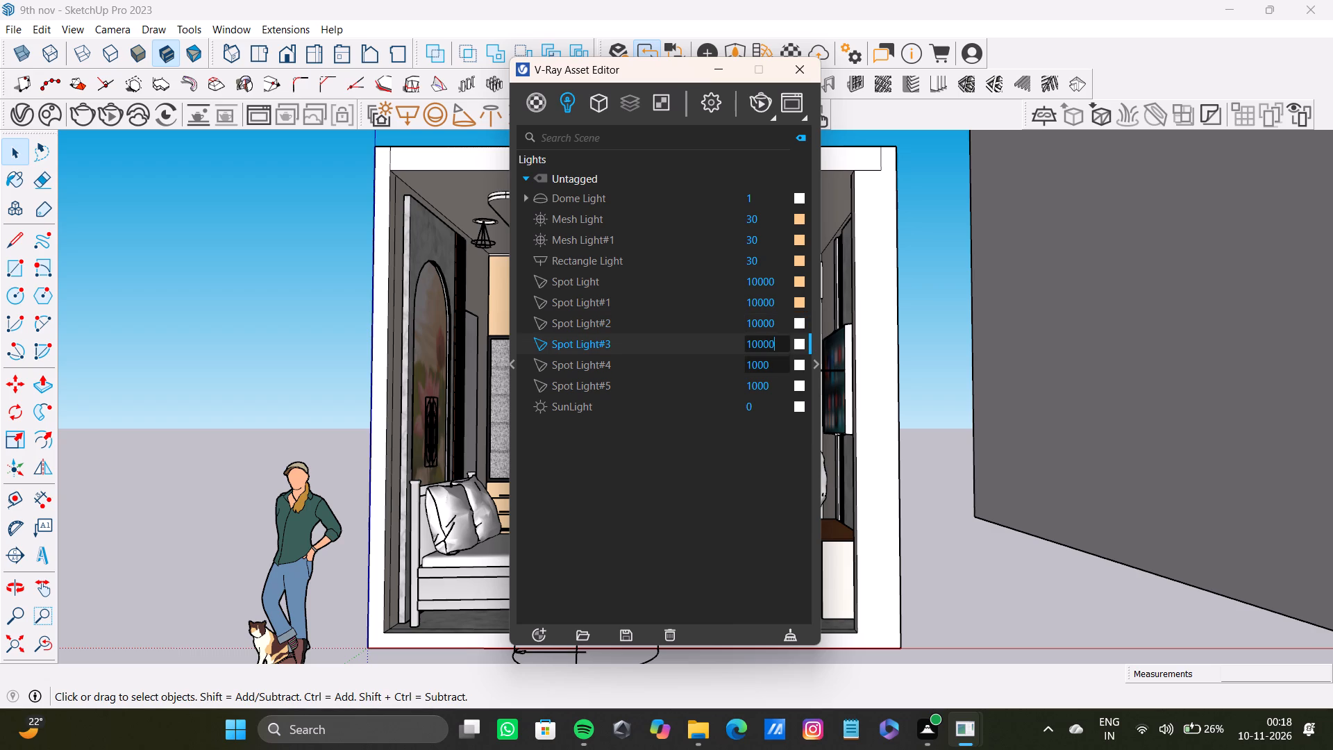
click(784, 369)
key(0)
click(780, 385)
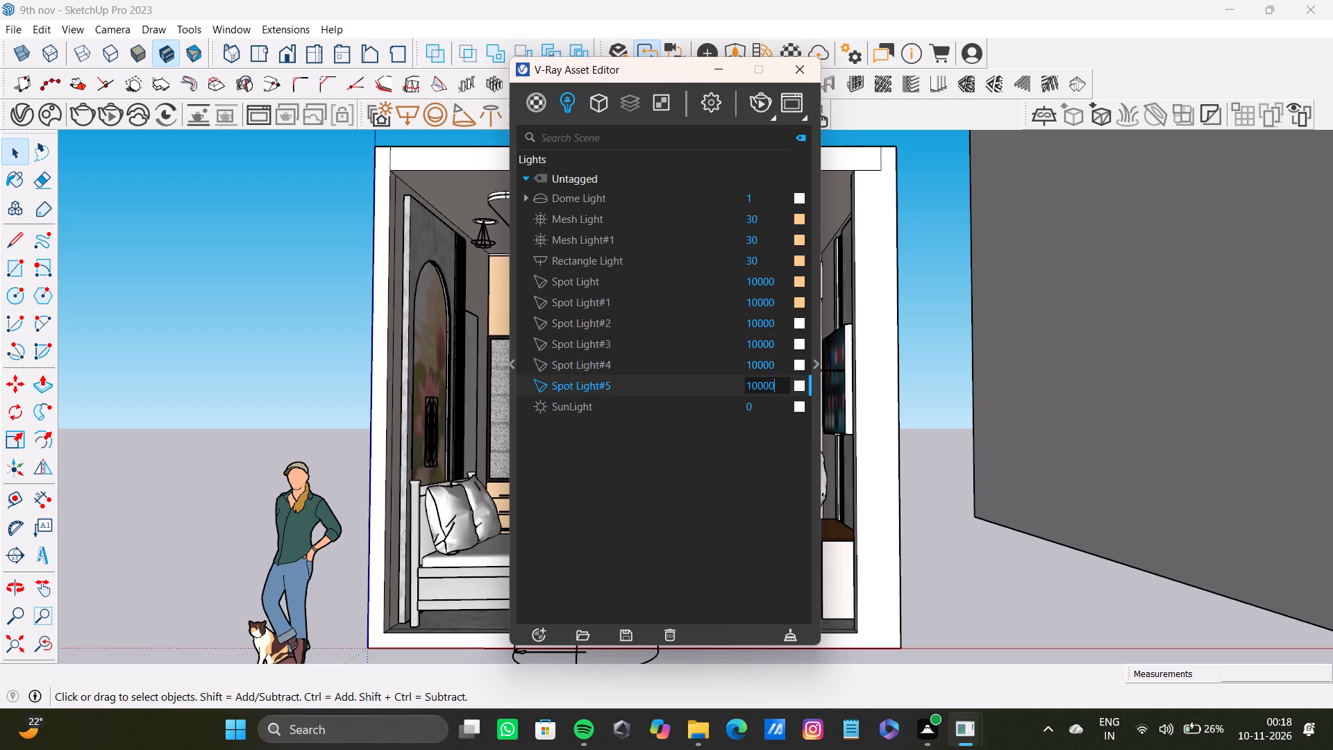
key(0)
Set the intensity of all six spot lights, from Spot Light through Spot Light#5, to 100000.
click(780, 278)
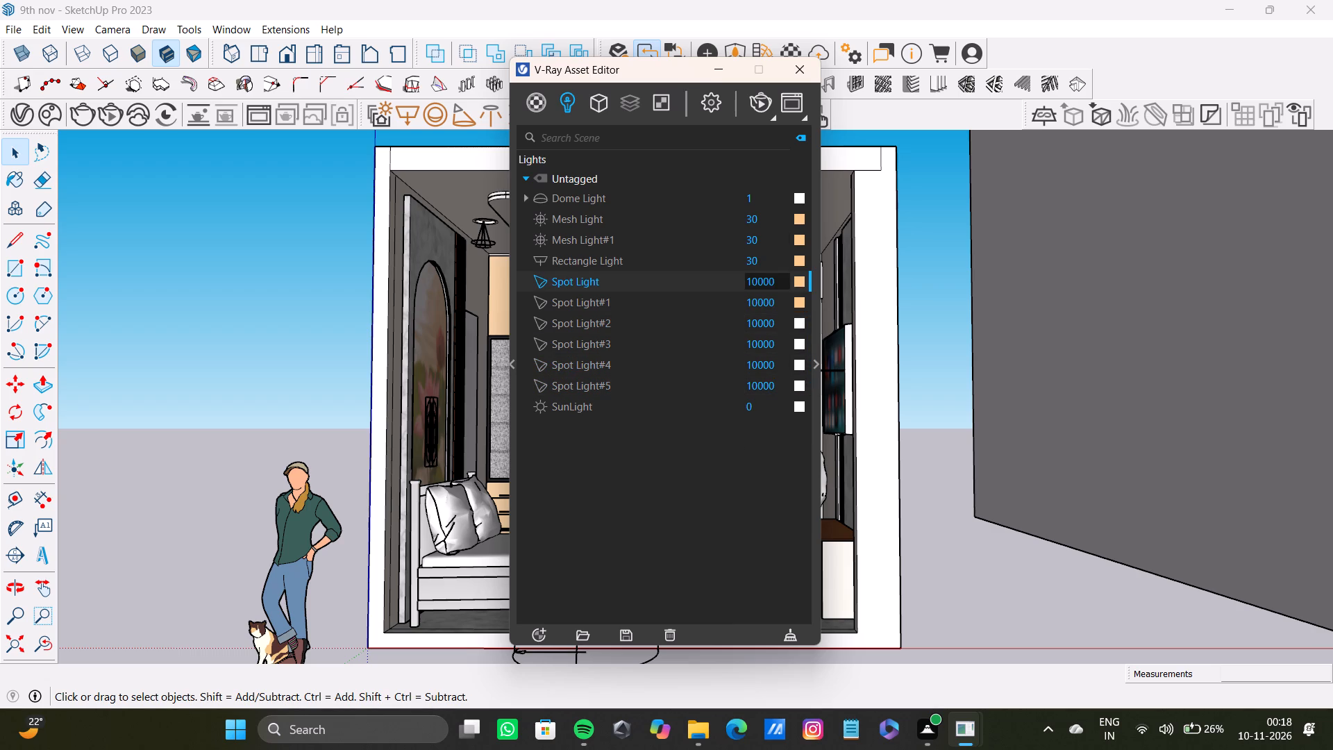
key(0)
click(776, 301)
key(0)
click(778, 325)
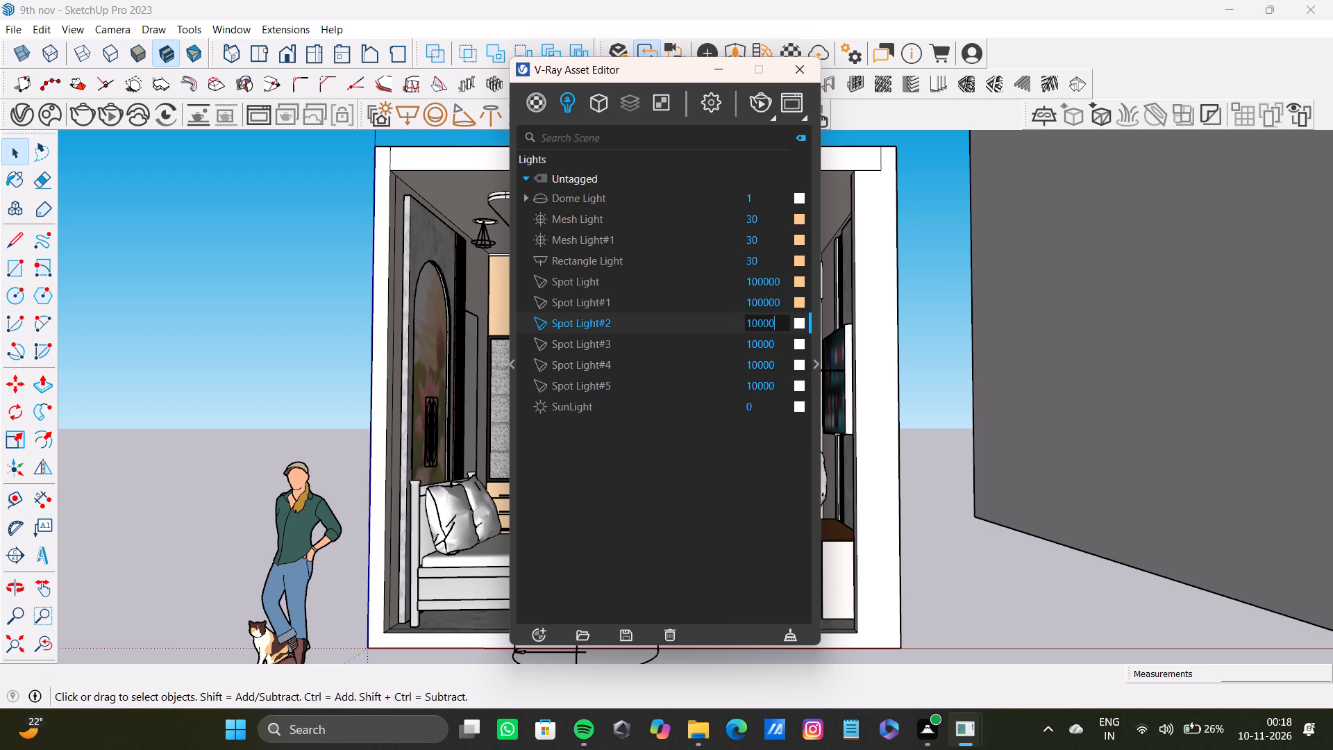
key(0)
click(782, 349)
key(0)
click(782, 373)
key(0)
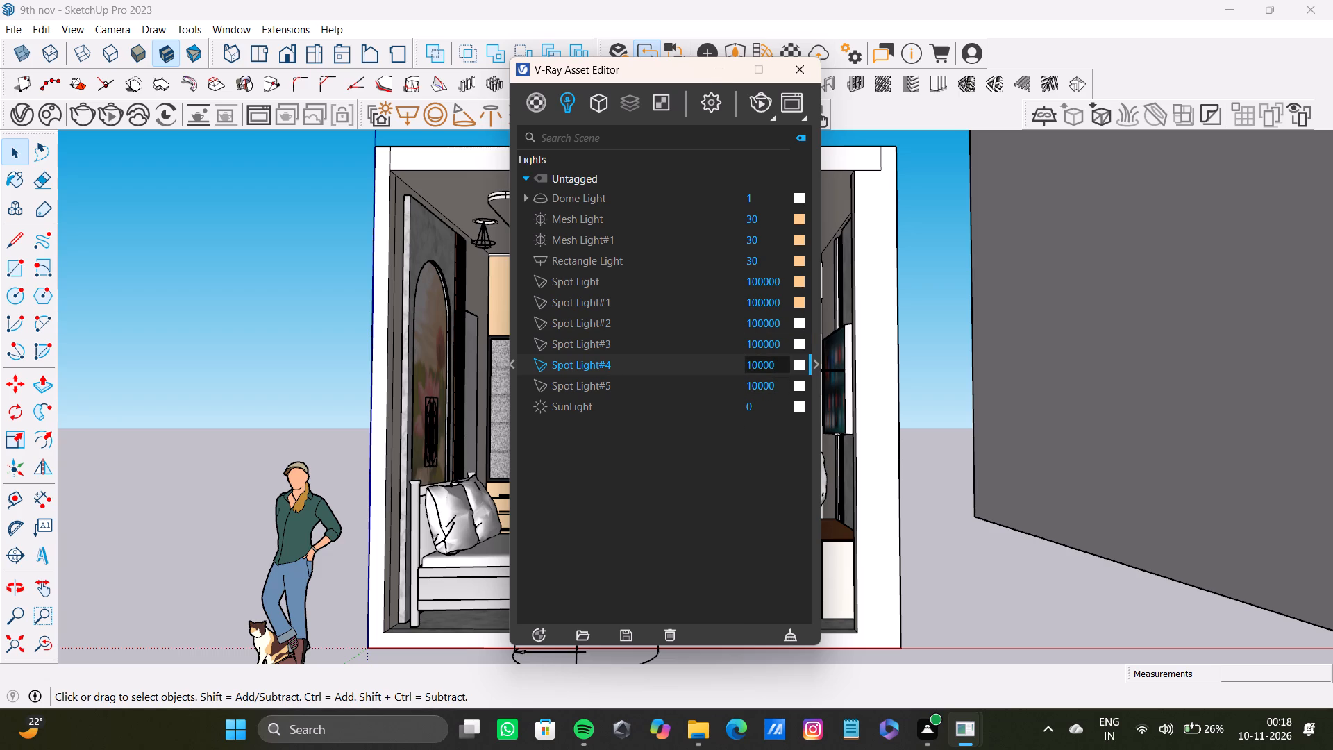
click(776, 369)
key(0)
click(781, 387)
key(0)
Set the colour temperature of Spot Light#2 to a warm 3500 K.
click(796, 326)
right_click(796, 325)
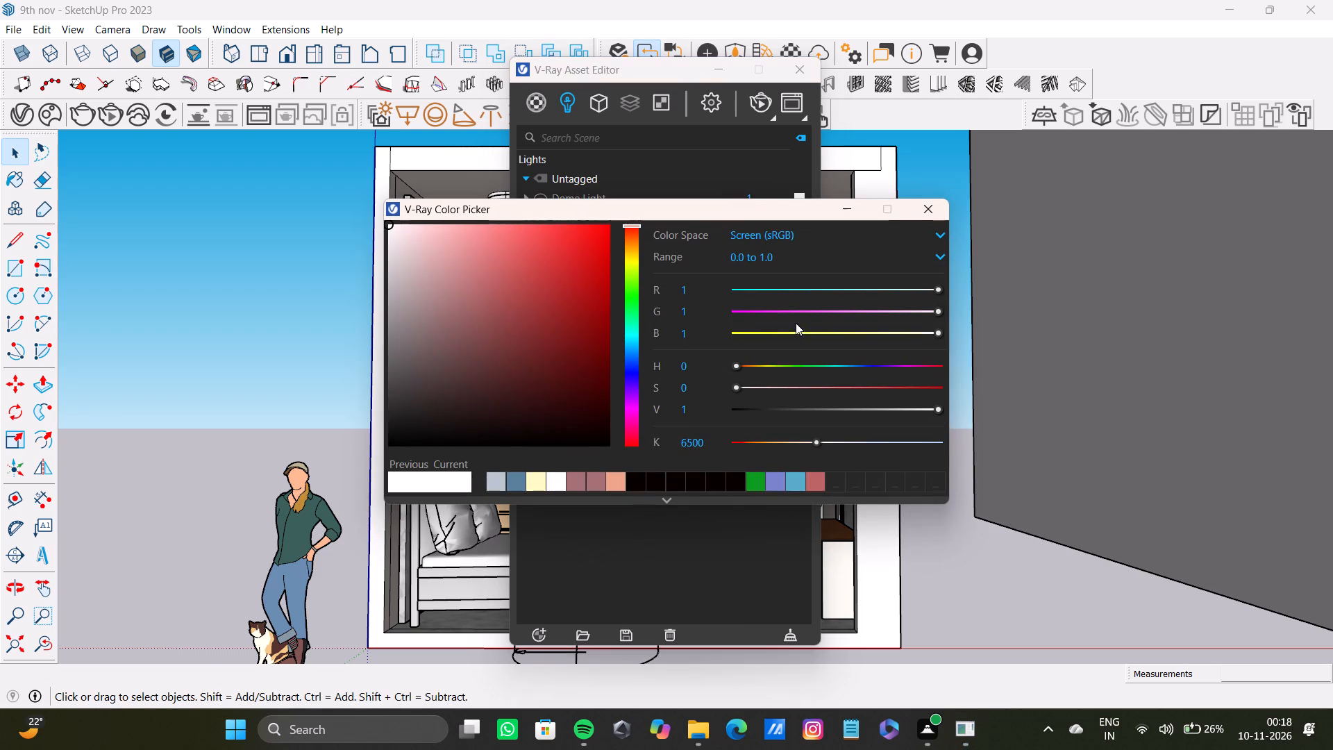
drag(714, 439, 669, 447)
key(BackSpace)
key(backslash)
key(3)
text(500)
key(Return)
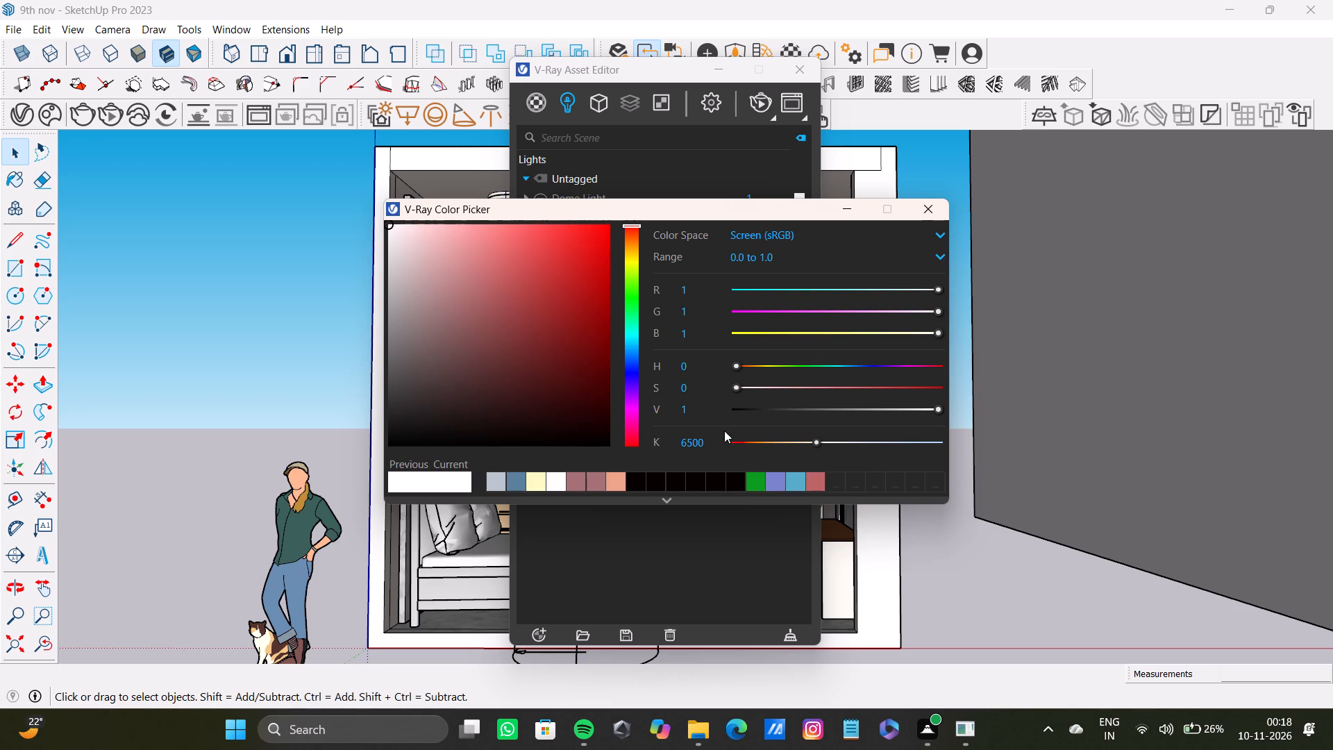
drag(719, 436, 649, 446)
key(BackSpace)
text(3500)
key(Return)
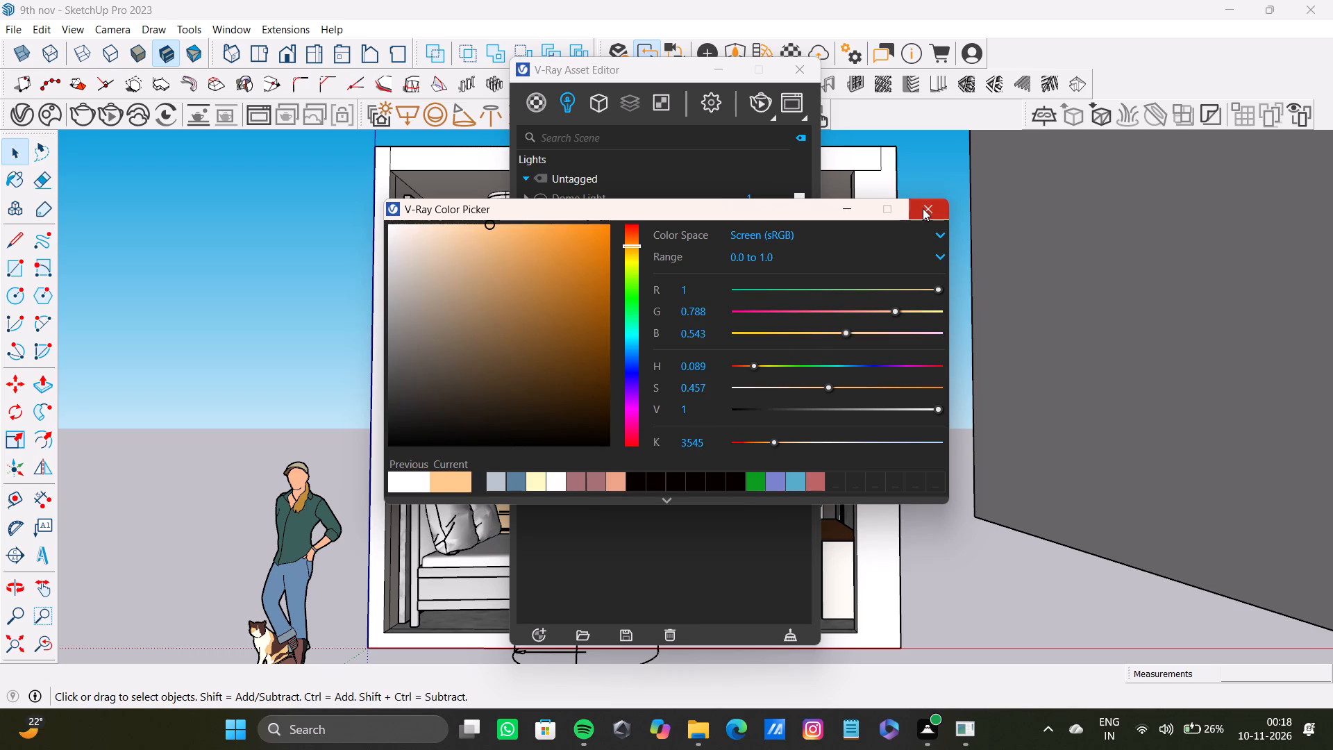
click(923, 208)
Set the colour temperature of Spot Light#3 to 3500 K.
click(796, 341)
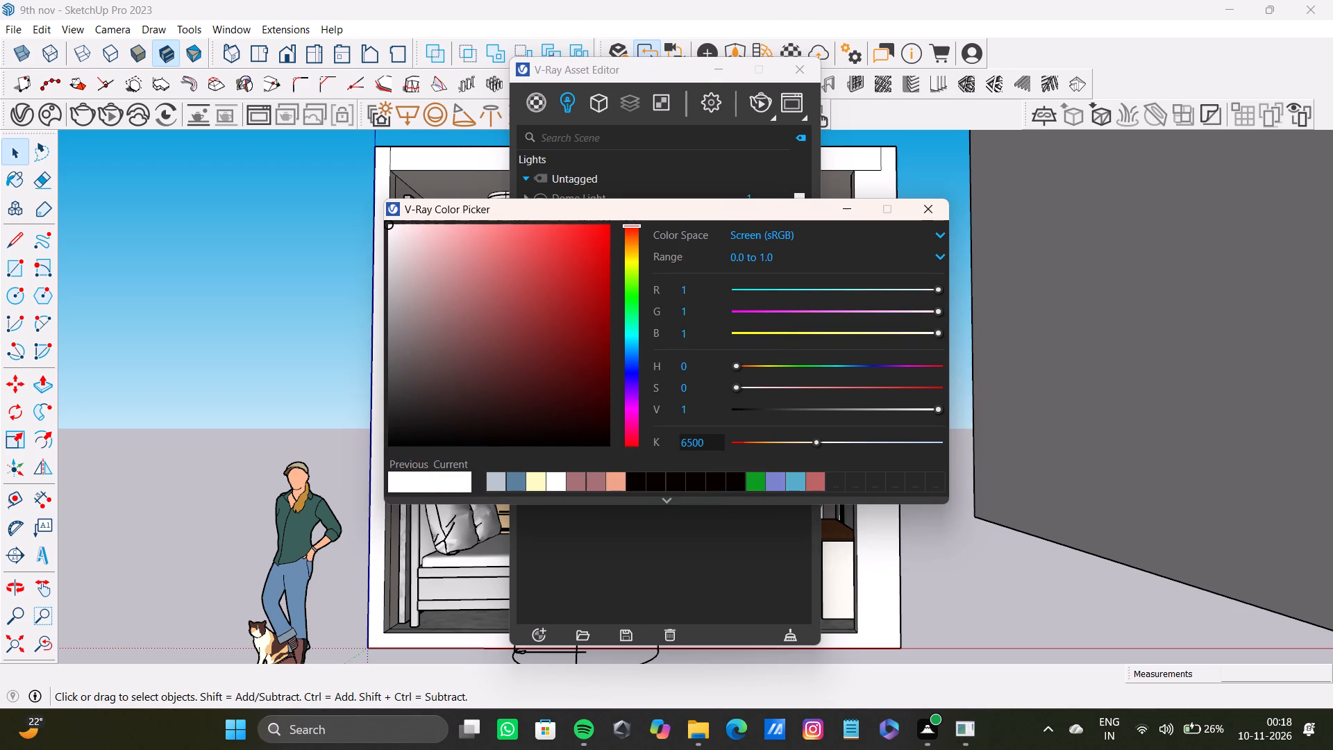
drag(712, 444, 666, 448)
key(BackSpace)
text(3500)
key(Return)
click(928, 218)
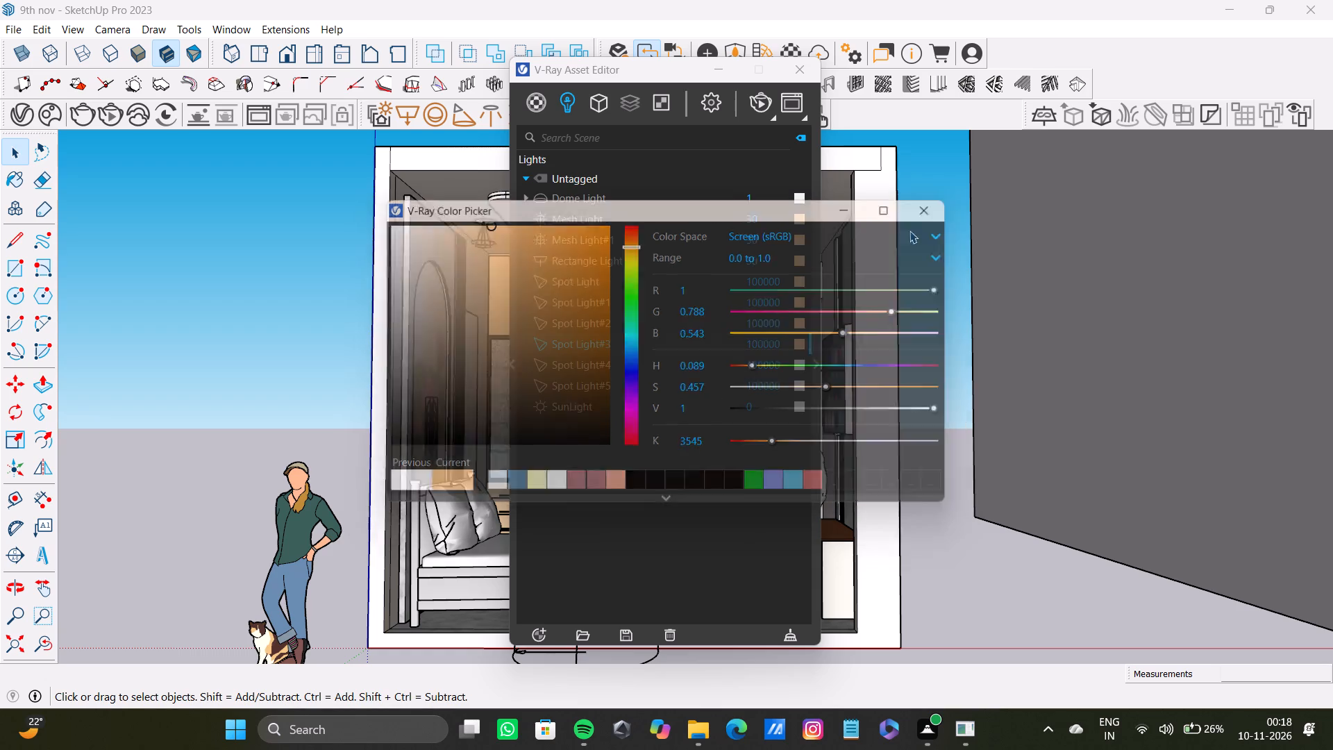
Set the colour temperature of Spot Light#4 to 3500 K.
click(800, 364)
drag(716, 440, 641, 447)
key(BackSpace)
text(3500)
key(Return)
click(925, 207)
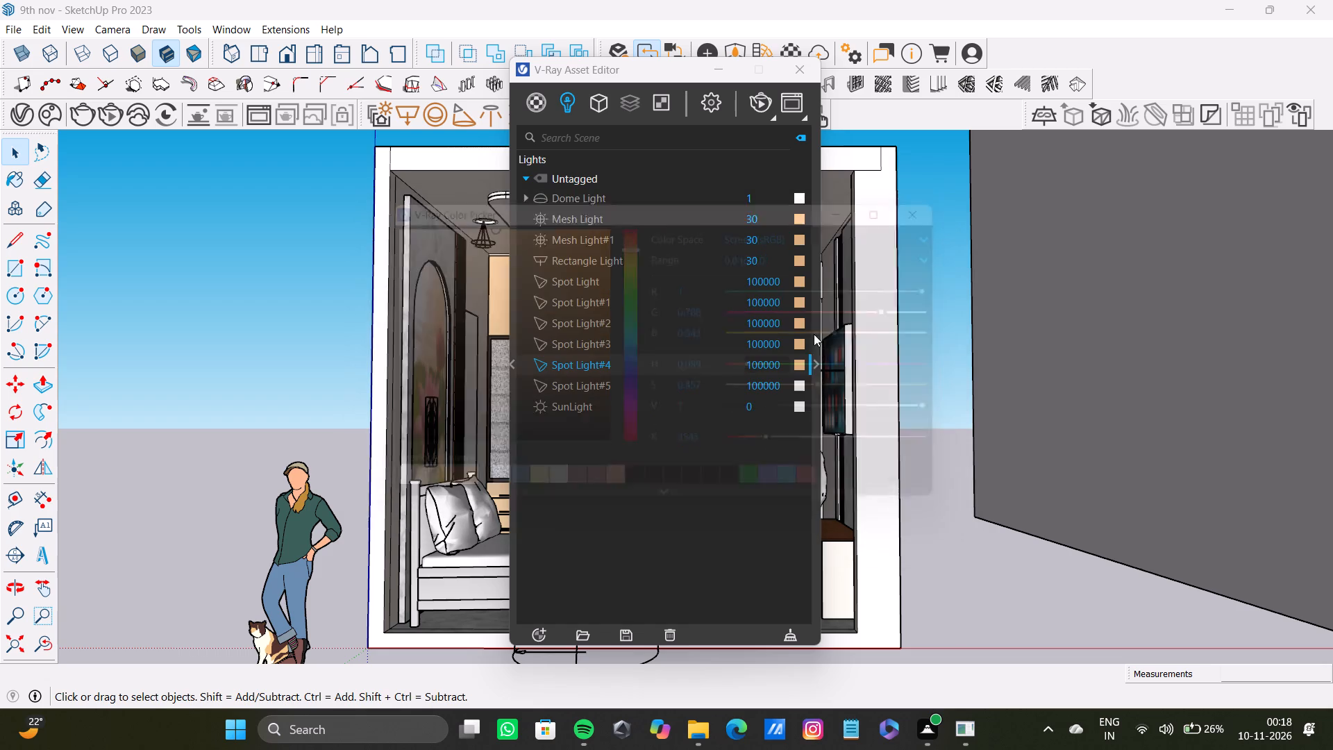
Set the colour temperature of Spot Light#5 to 3500 K.
click(797, 380)
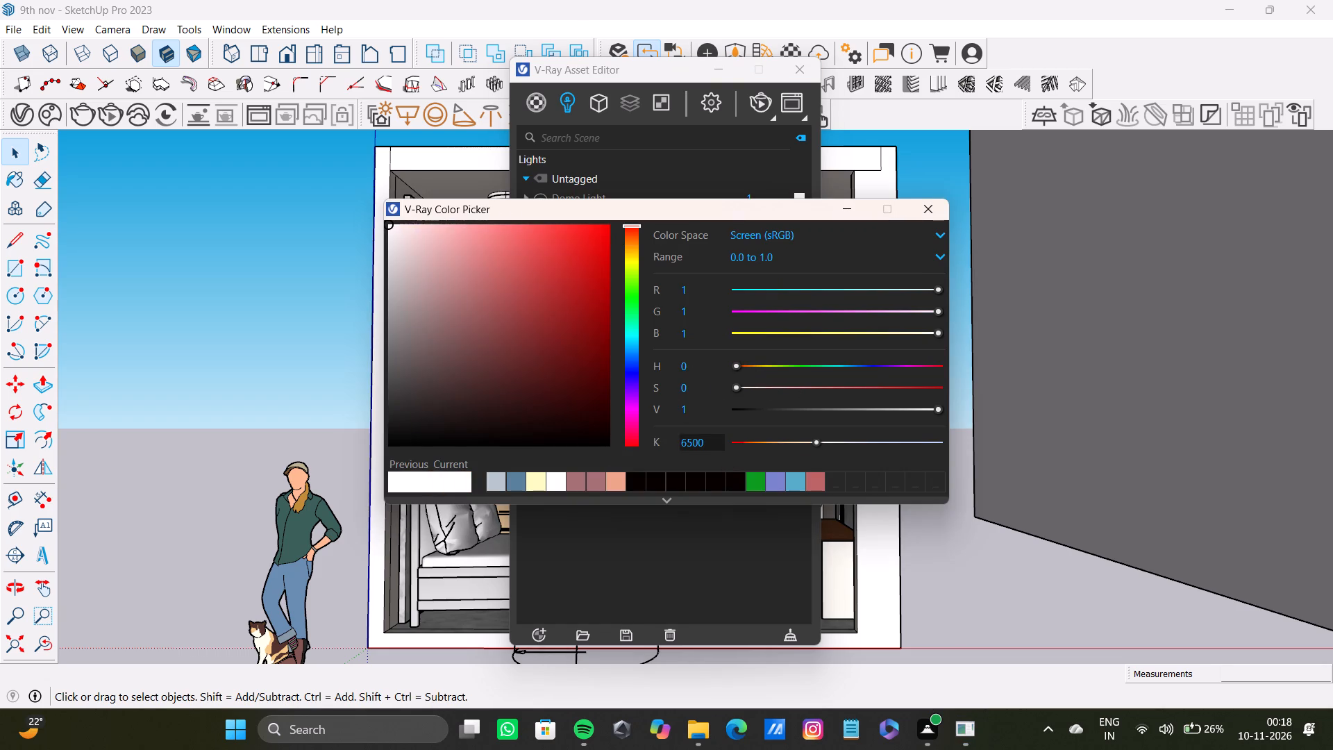
drag(709, 441, 667, 453)
key(BackSpace)
text(3500)
key(Return)
click(920, 215)
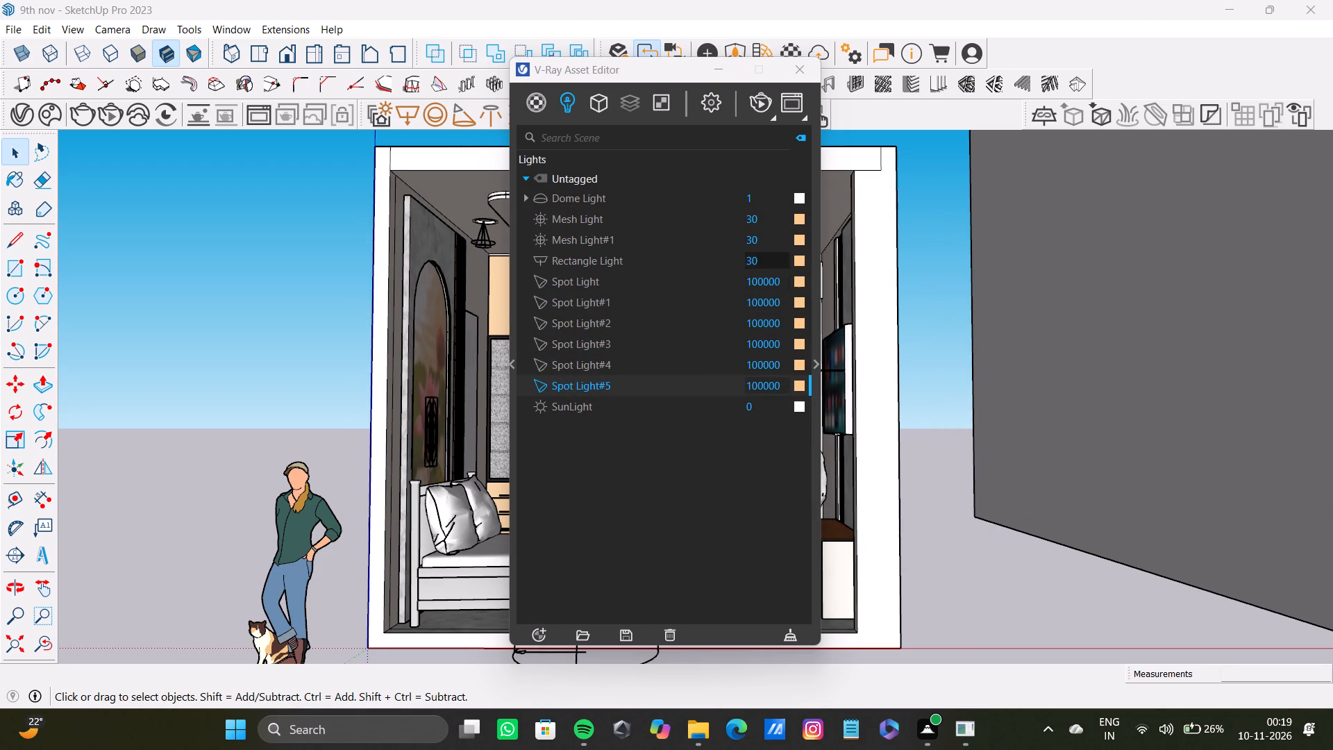
Set the Rectangle Light's intensity to 60 and close the Asset Editor.
drag(769, 243, 744, 240)
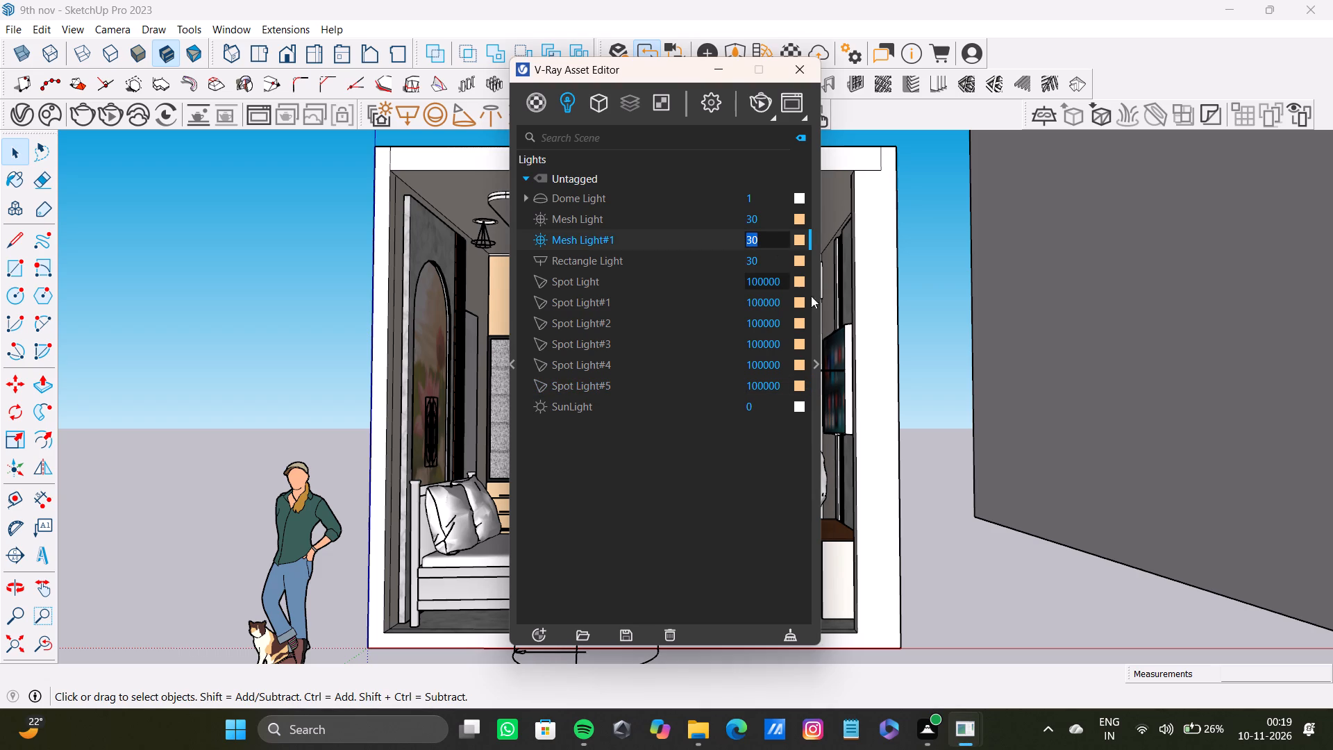
drag(771, 258, 710, 265)
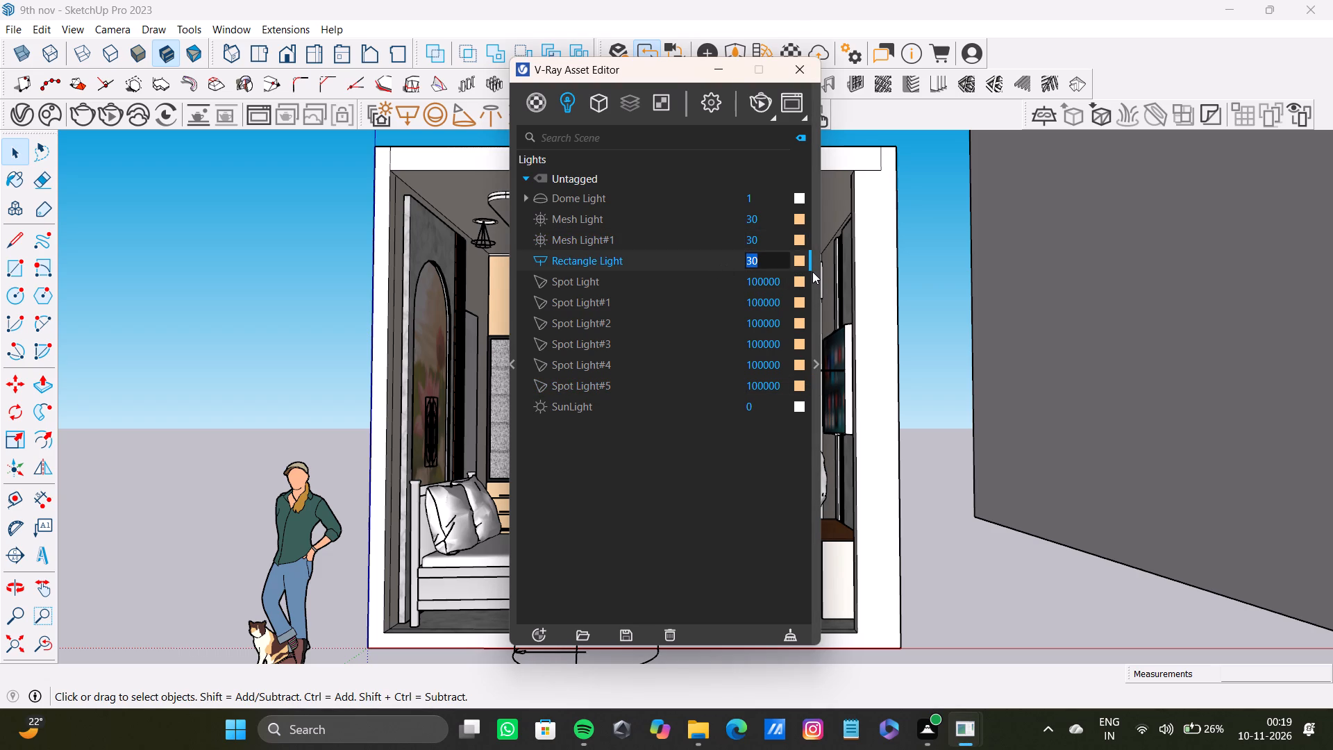
key(BackSpace)
text(60)
key(Return)
click(794, 75)
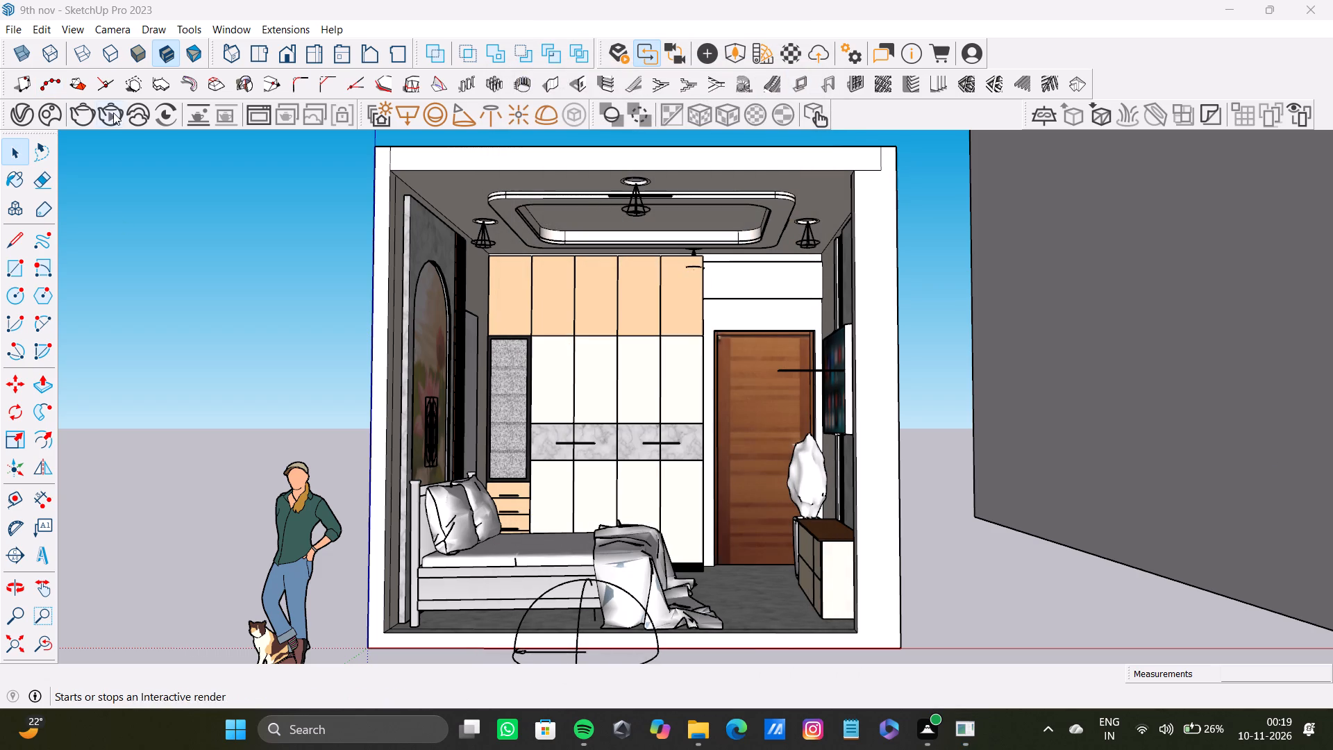
Start a V-Ray interactive render of the frontal bedroom view to check the adjusted lights.
click(113, 112)
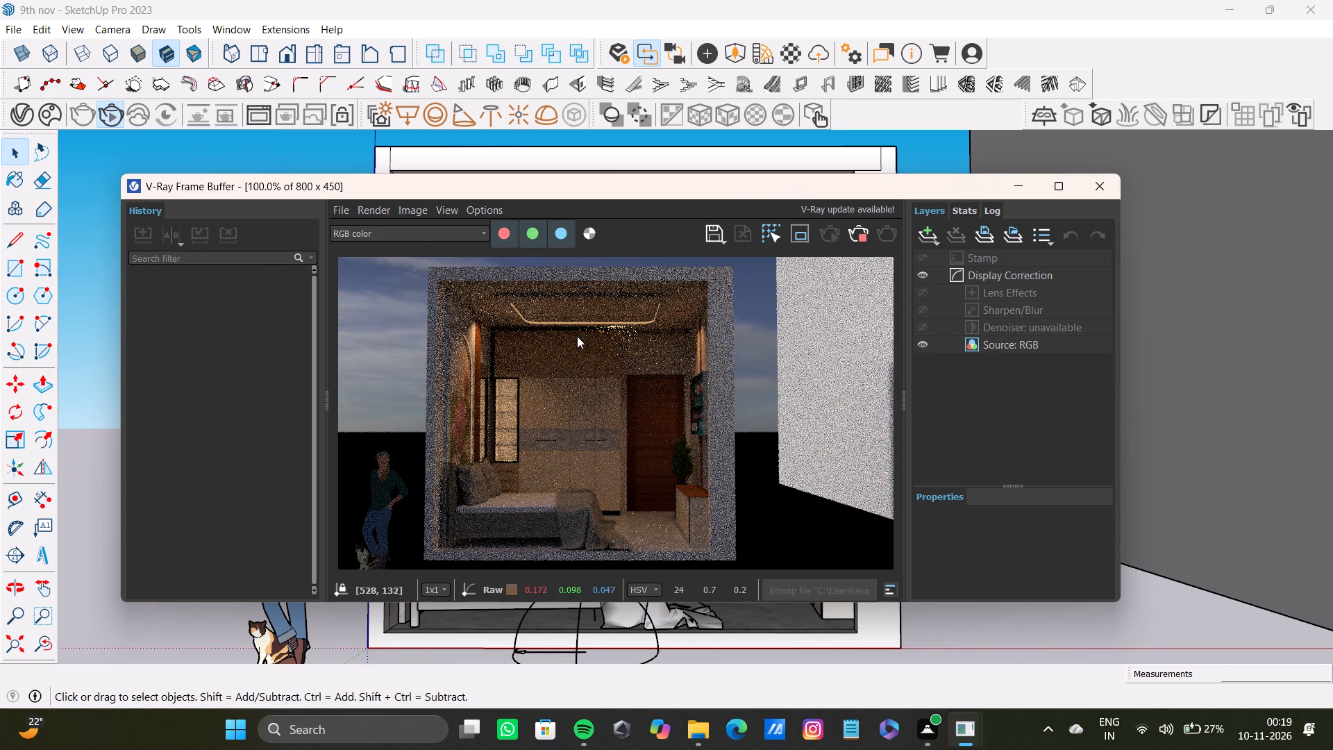
Set the intensity of the first spot light, Spot Light, to 1000 while the interactive render runs.
click(21, 117)
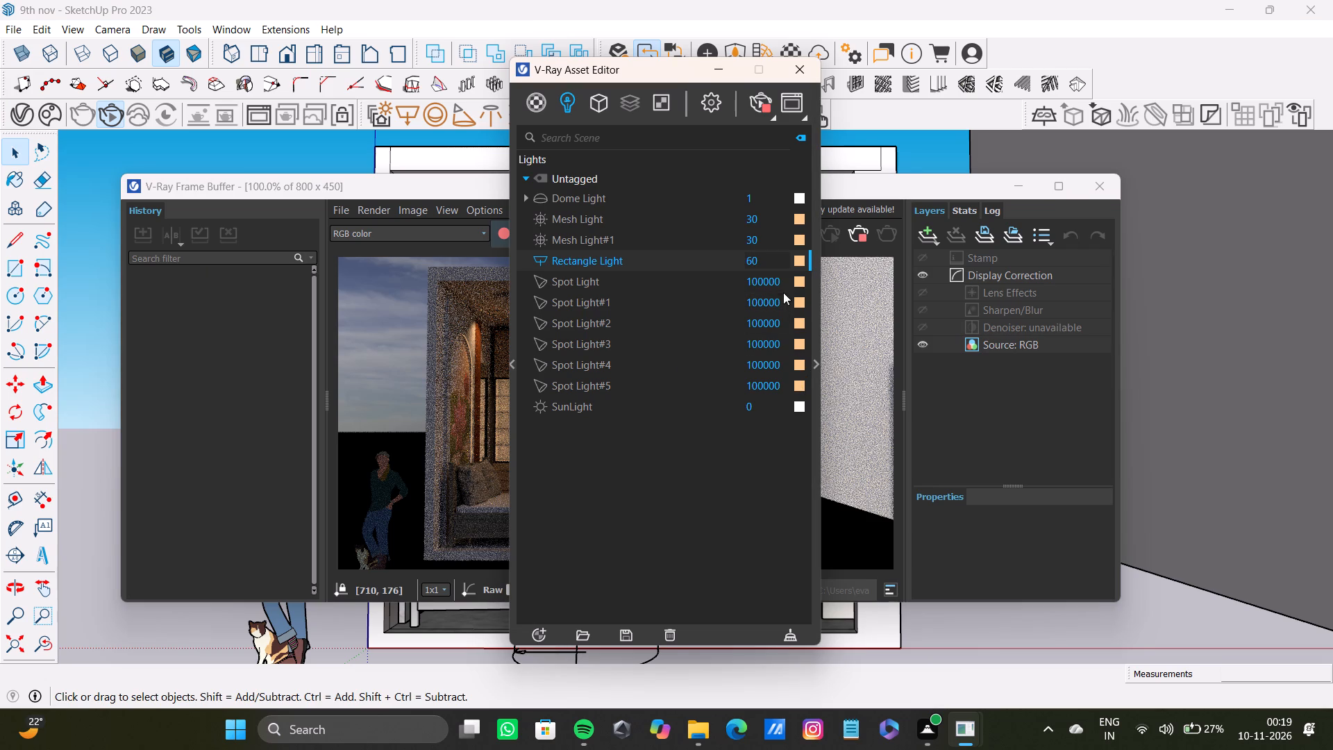
click(788, 283)
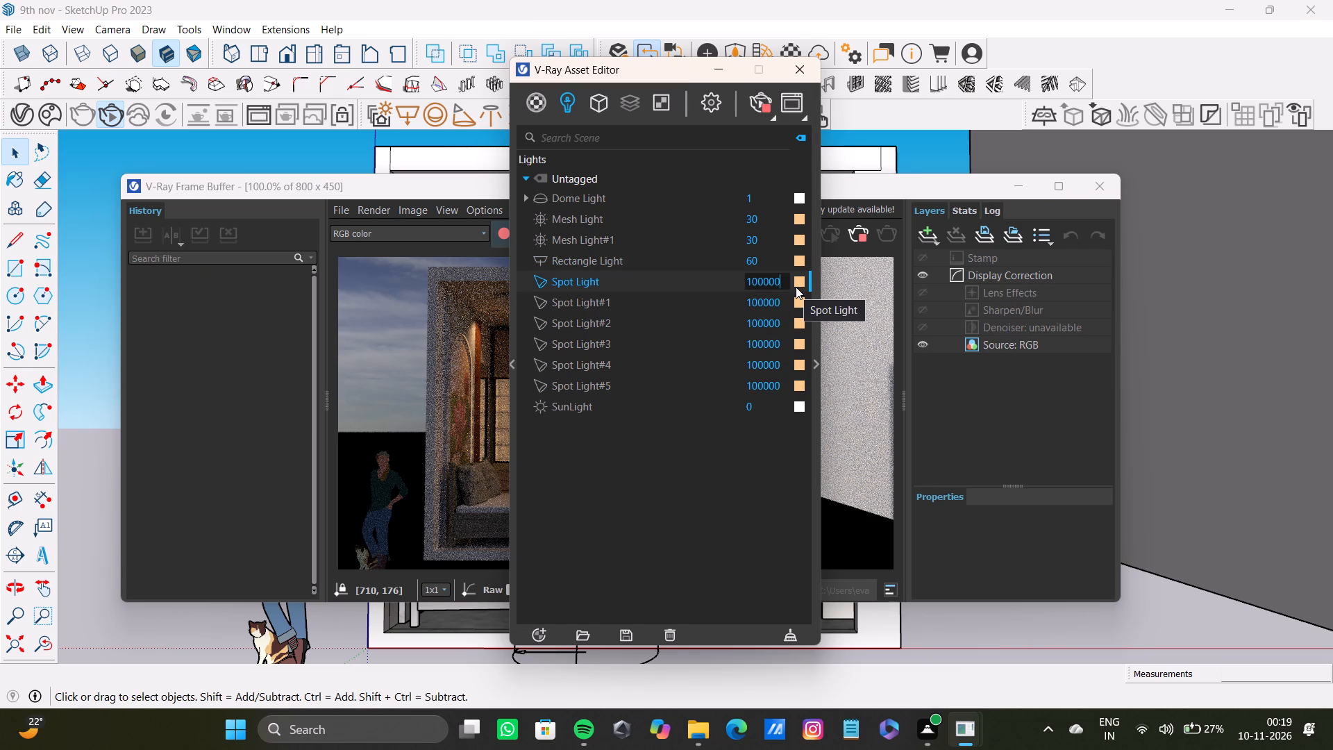
key(BackSpace)
key(BackSpace)
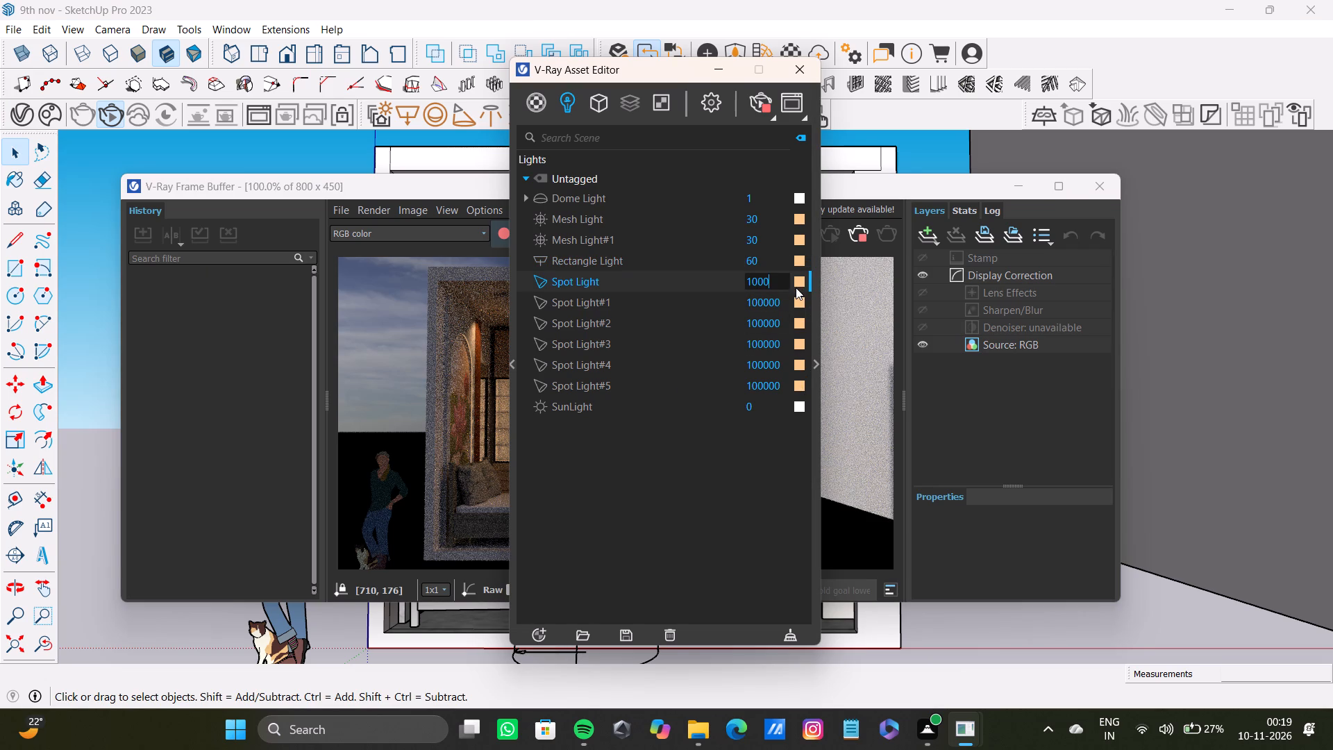
key(Return)
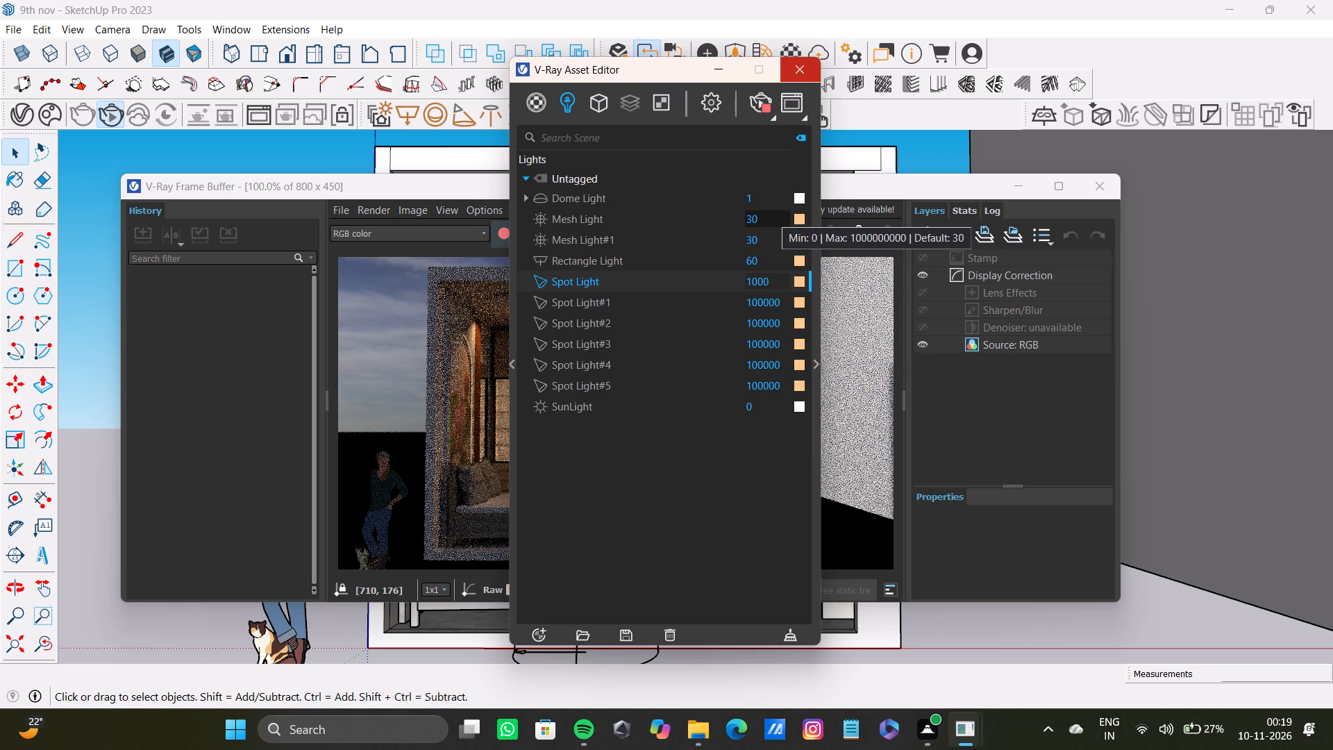
Set the intensity of the first mesh light, Mesh Light, to 60.
drag(776, 218, 714, 224)
key(BackSpace)
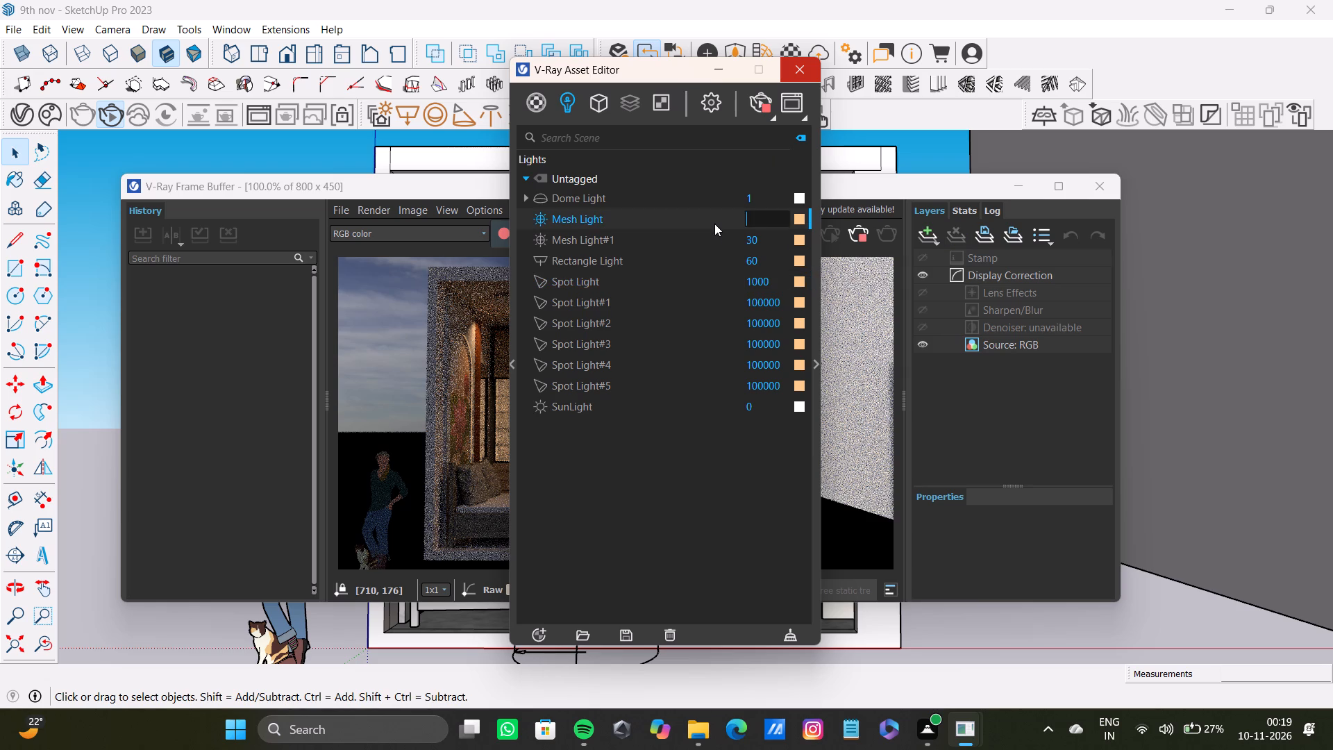
text(60)
key(Return)
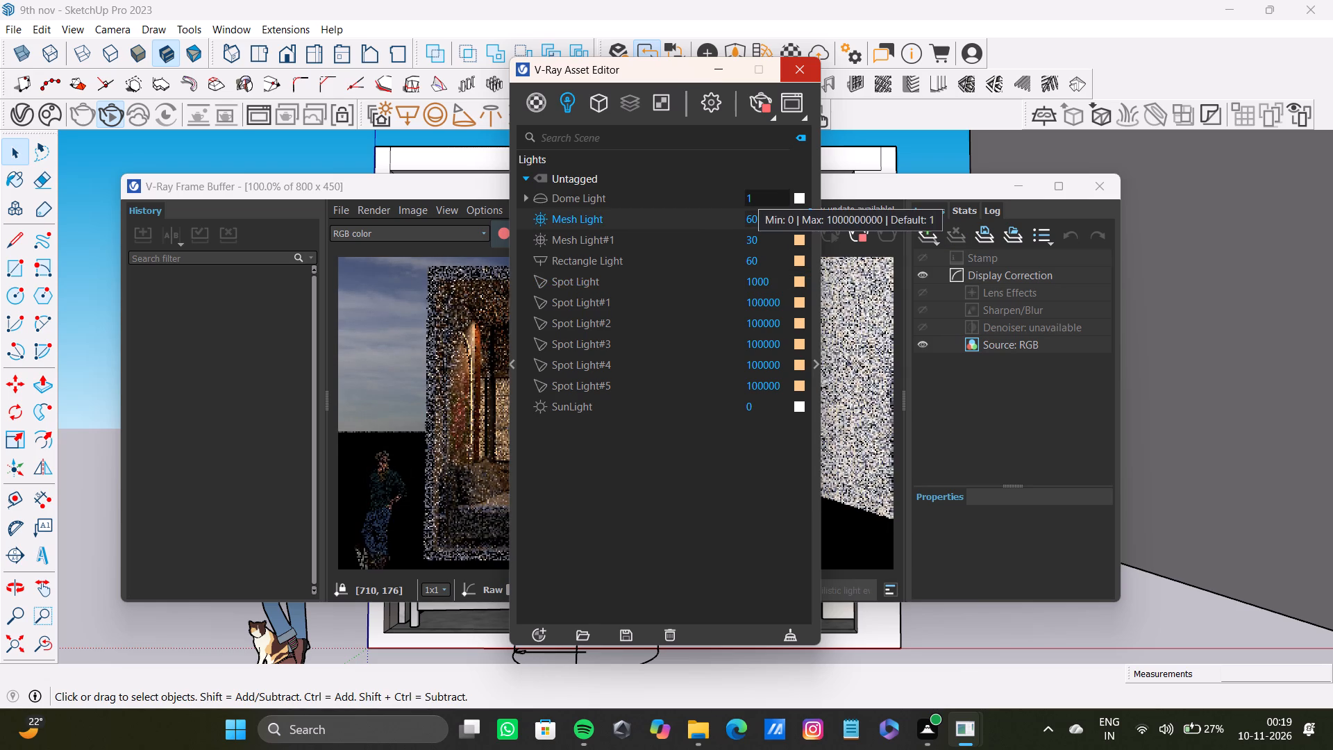
Set the intensity of the second mesh light, Mesh Light#1, to 60 and close the Asset Editor.
drag(770, 243, 725, 251)
key(BackSpace)
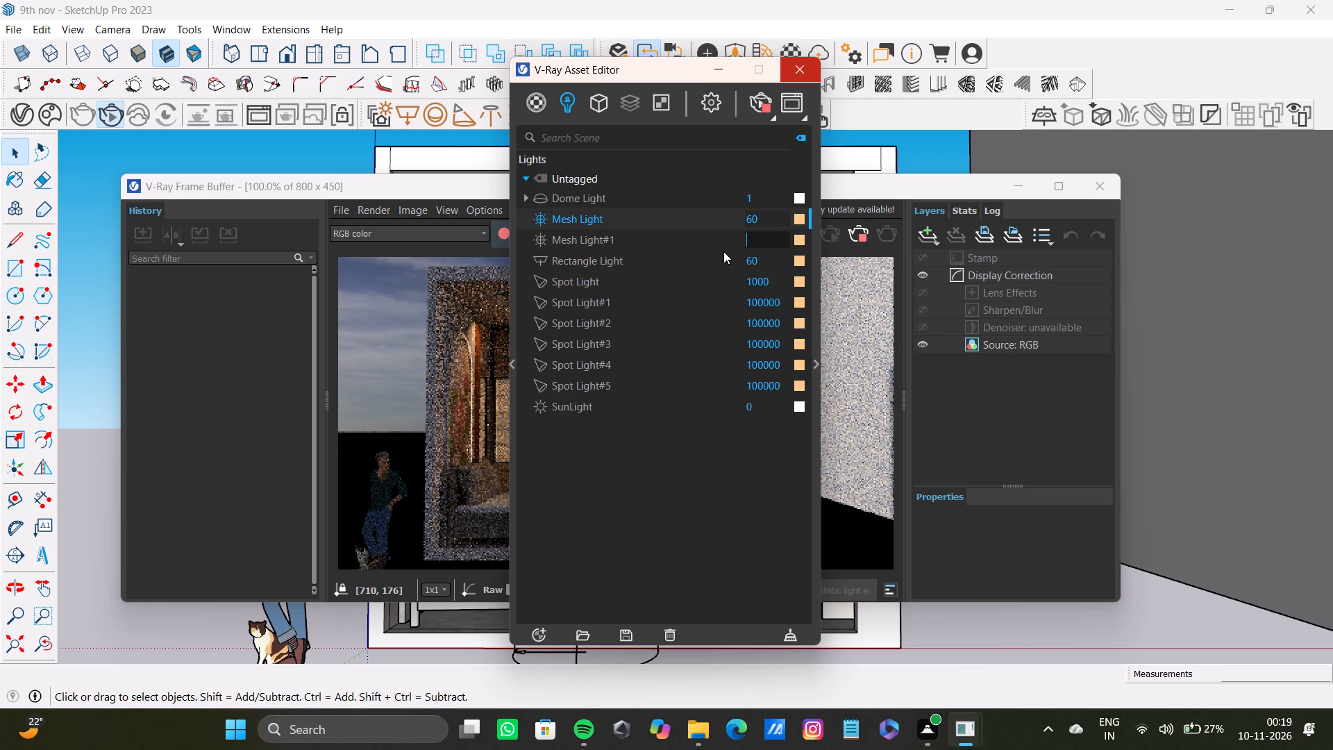
text(60)
key(Return)
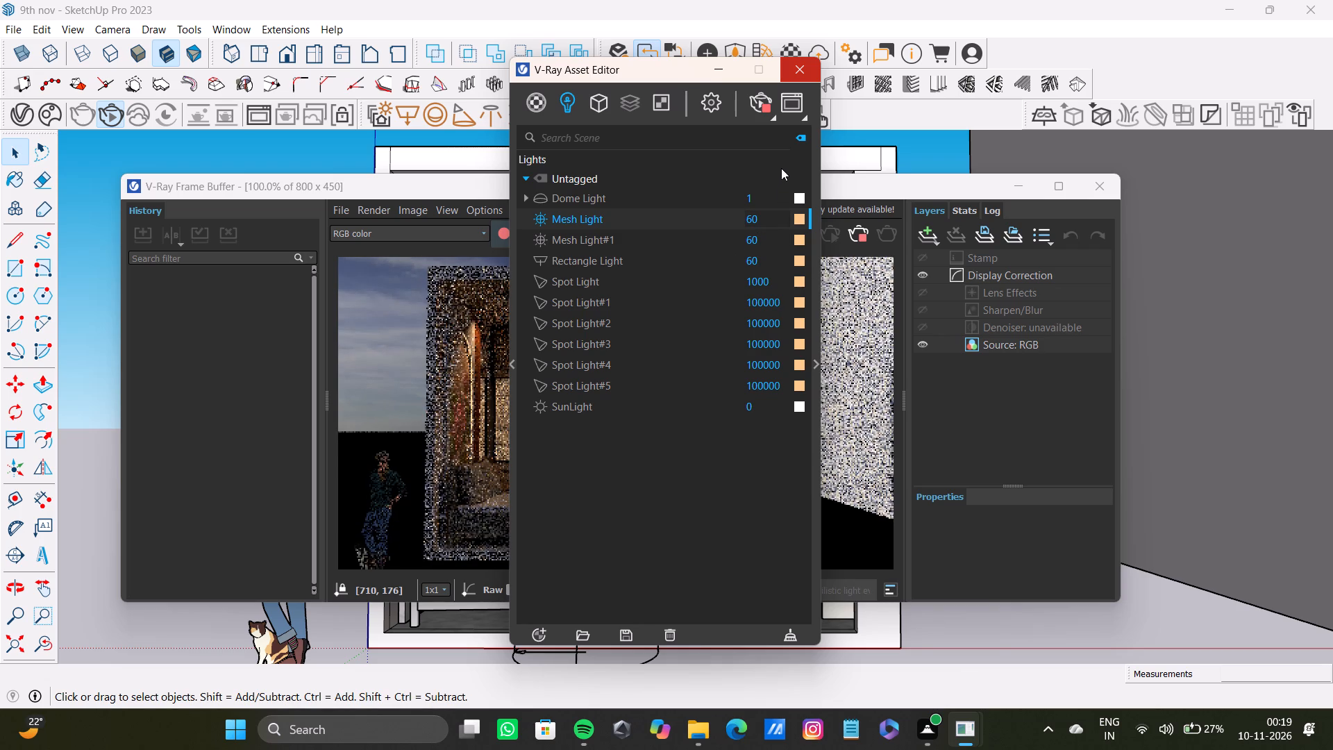
click(797, 65)
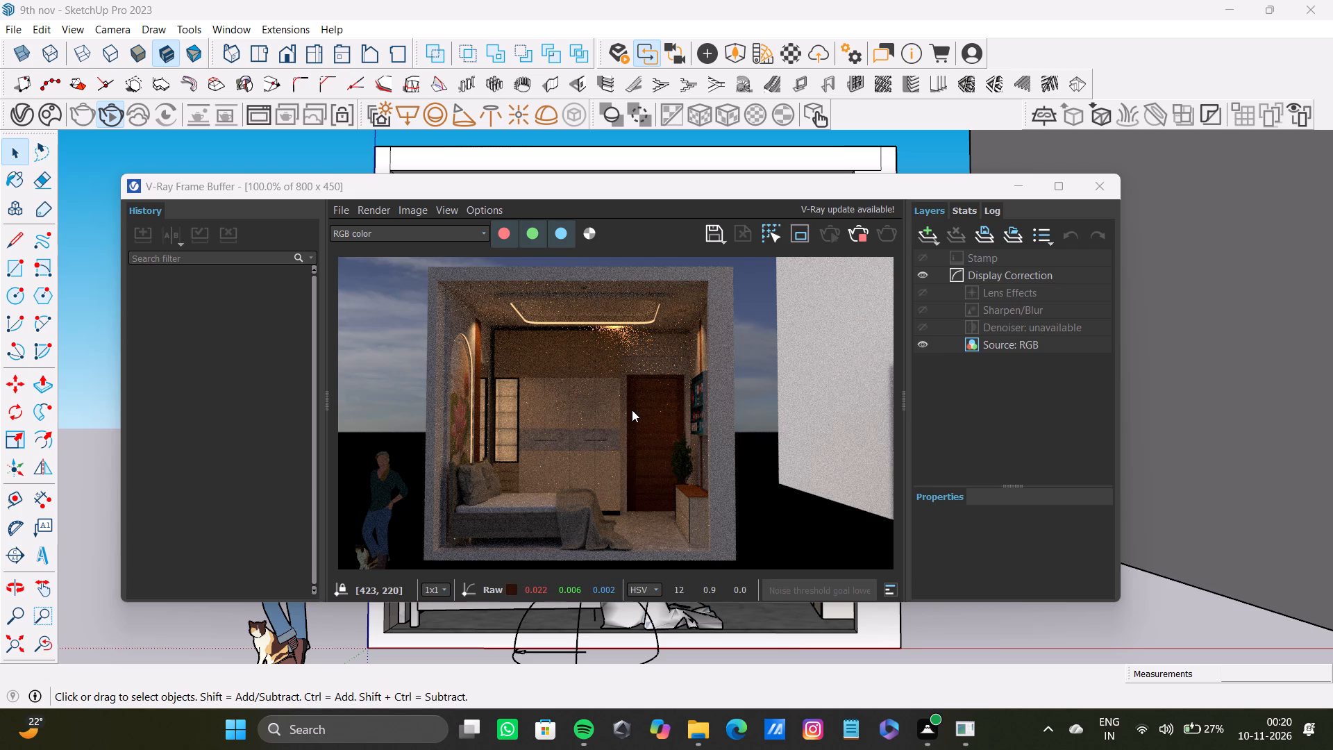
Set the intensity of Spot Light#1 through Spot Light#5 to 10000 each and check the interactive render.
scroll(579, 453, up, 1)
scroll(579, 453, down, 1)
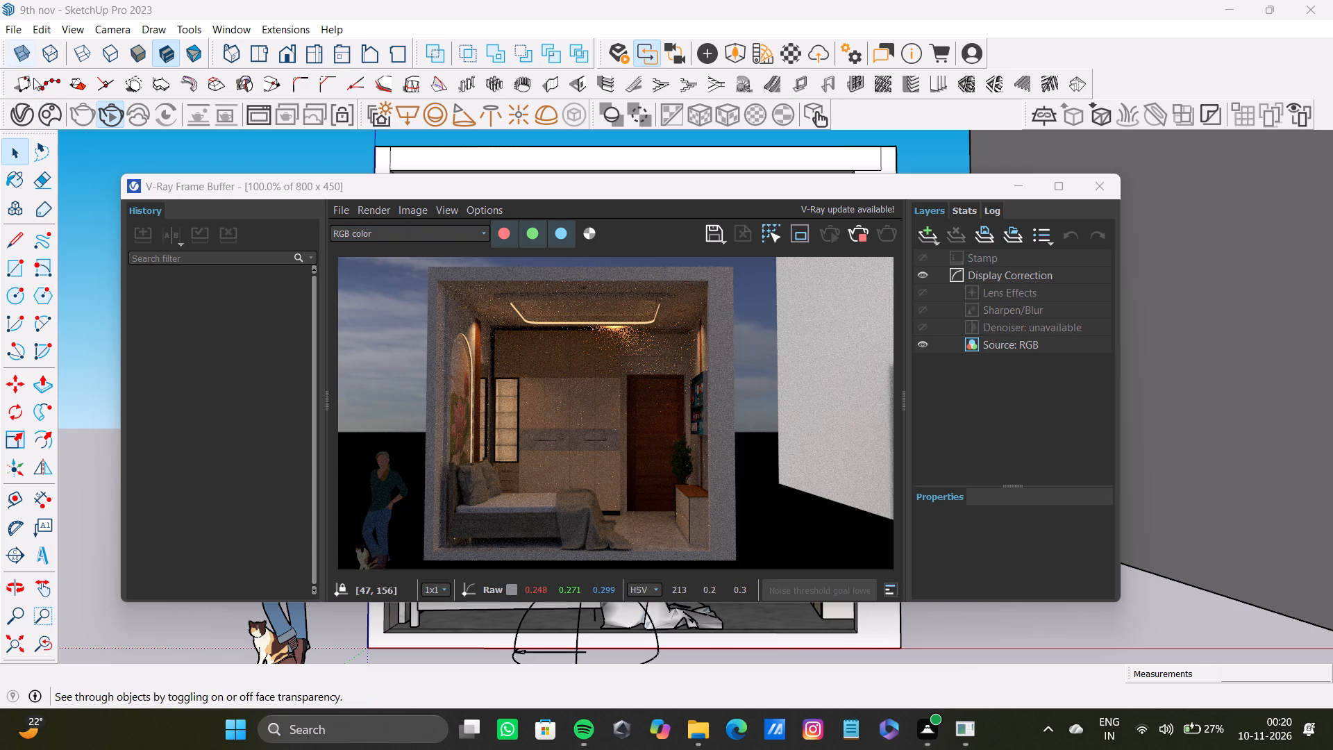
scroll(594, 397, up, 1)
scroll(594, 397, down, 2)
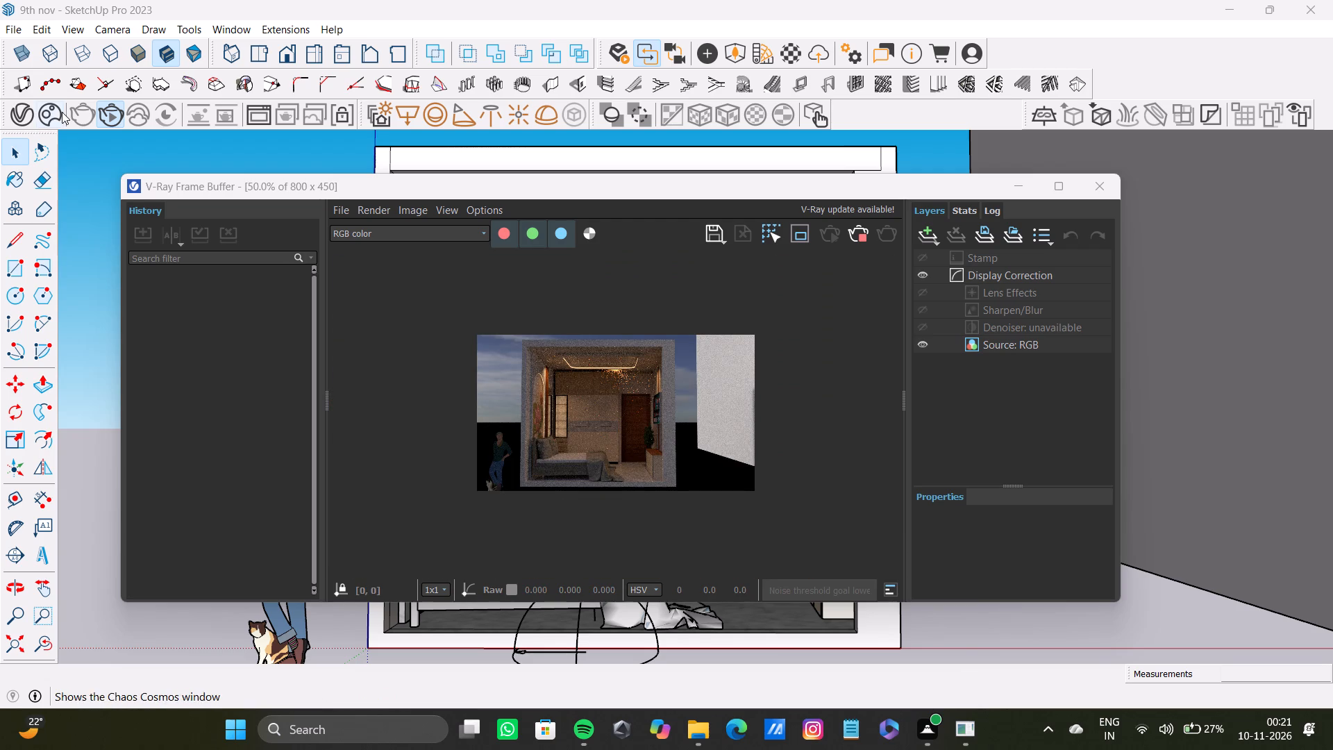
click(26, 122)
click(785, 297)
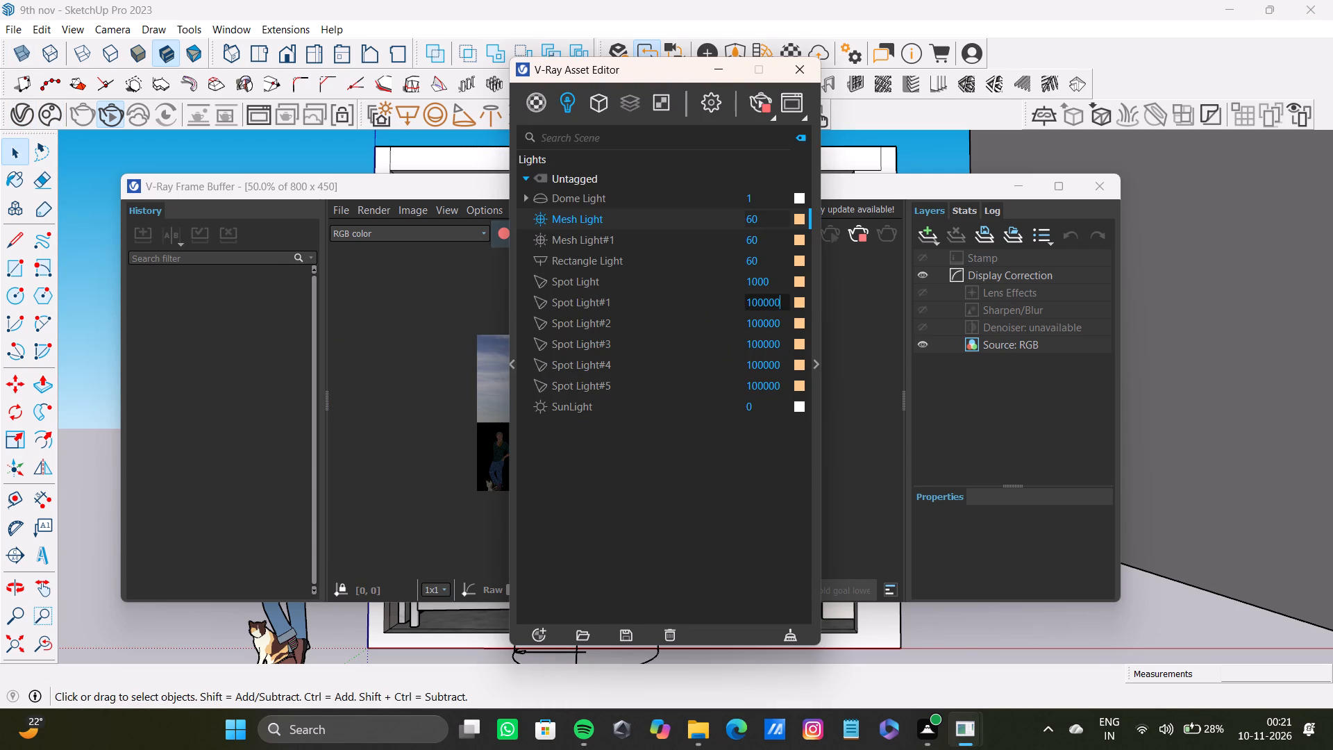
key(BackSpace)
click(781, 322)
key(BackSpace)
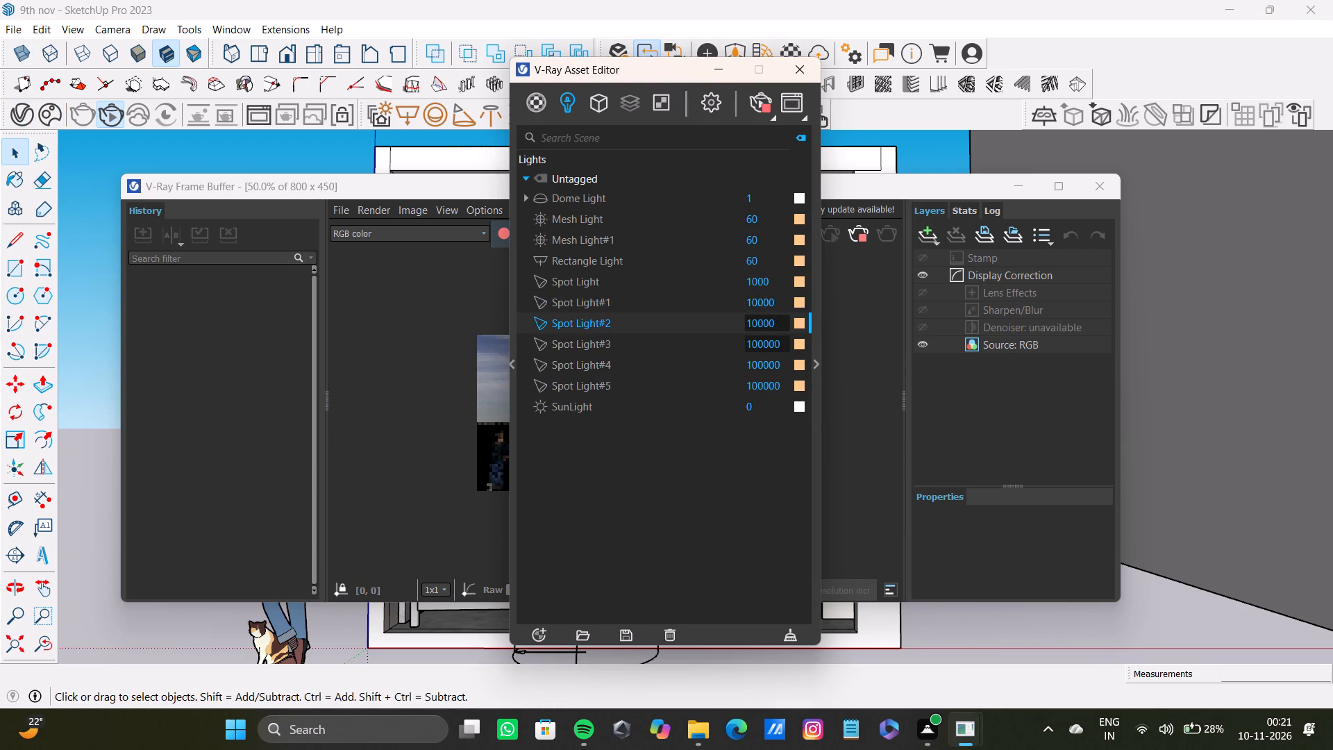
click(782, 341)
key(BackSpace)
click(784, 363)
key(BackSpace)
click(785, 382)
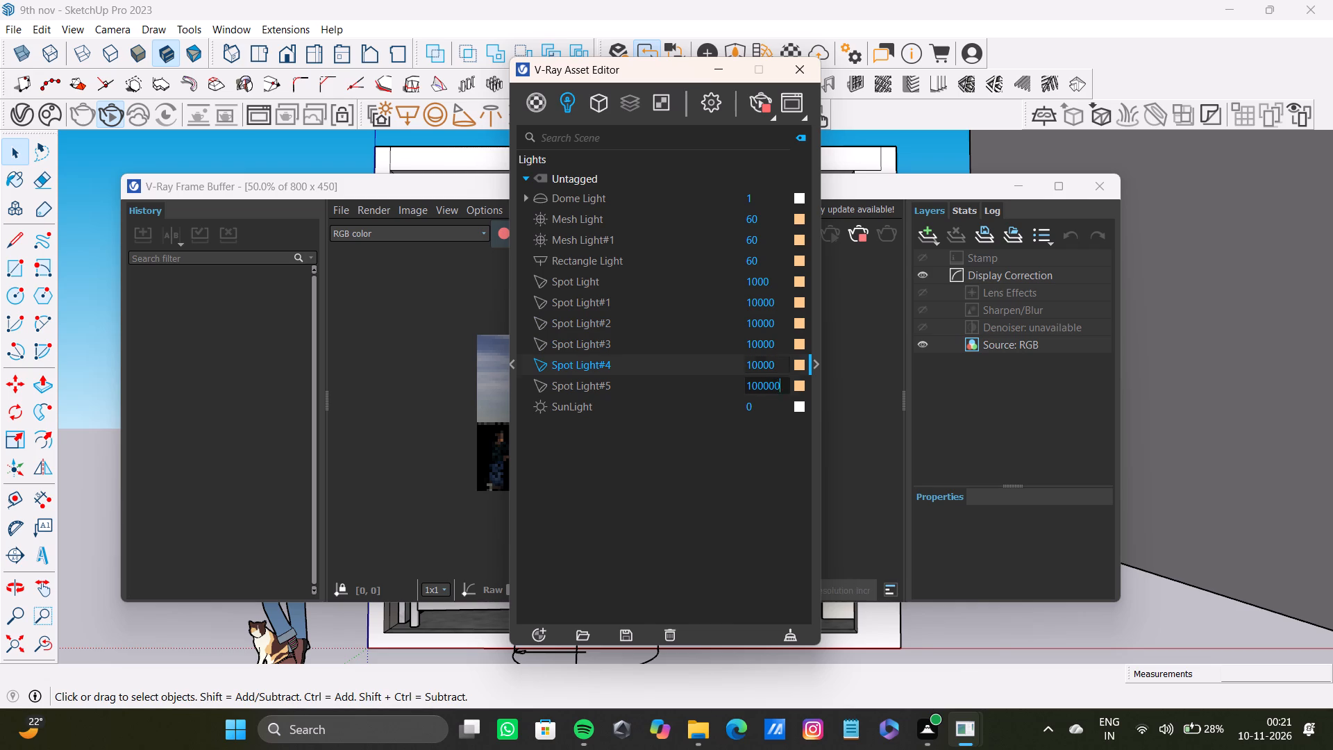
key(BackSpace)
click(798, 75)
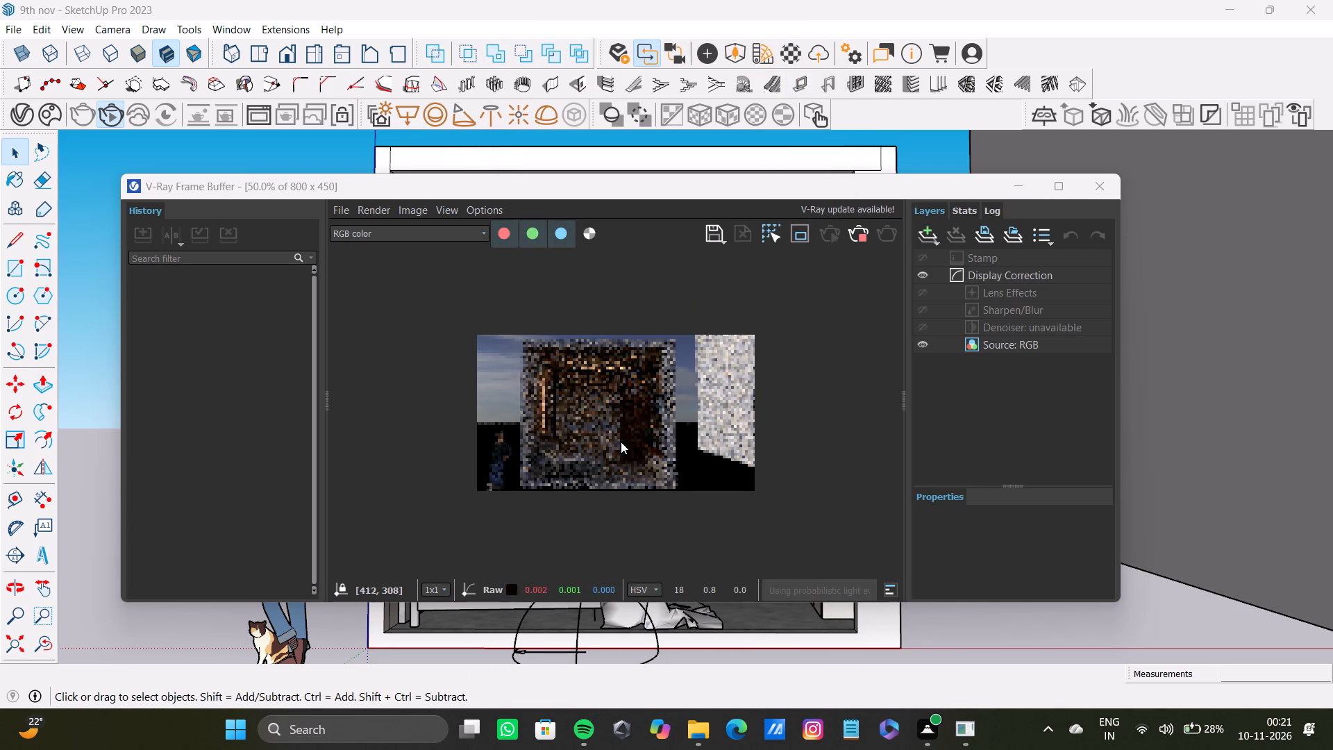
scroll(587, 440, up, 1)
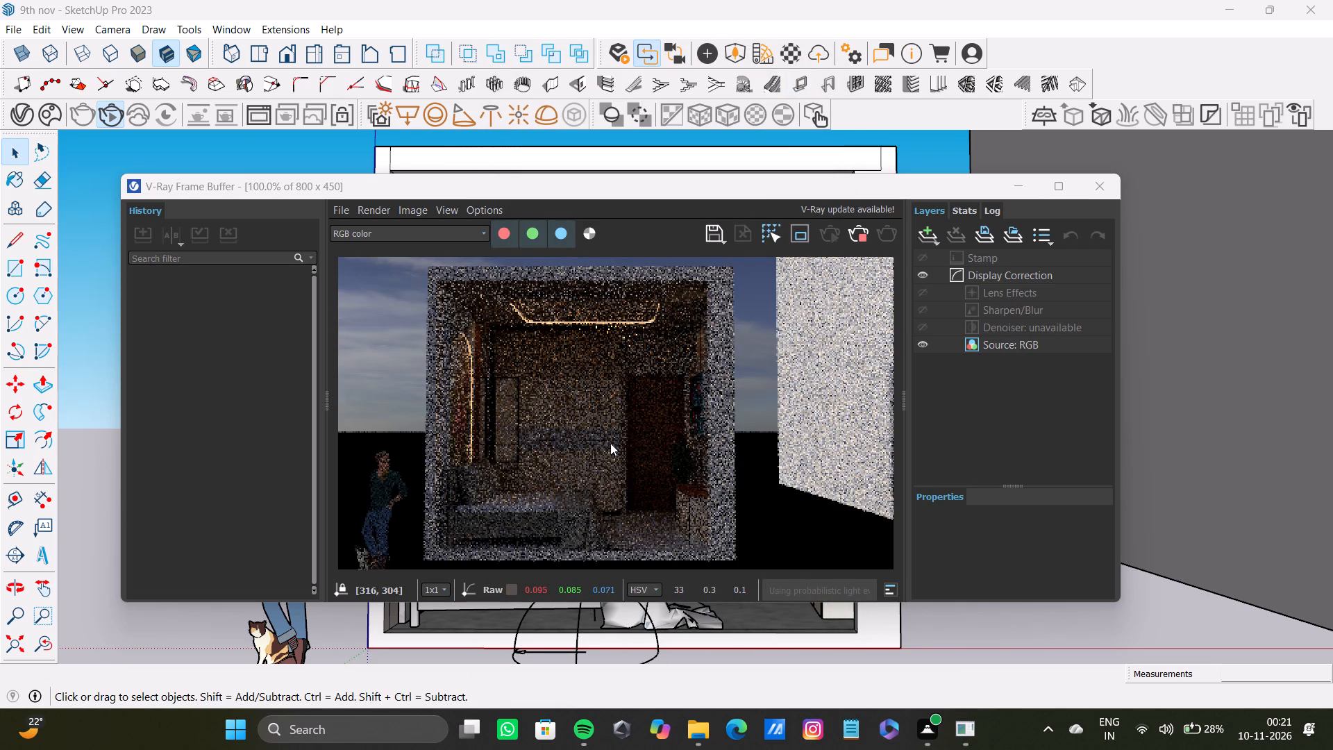
Set the intensity of Spot Light#1 through Spot Light#5 back to 100000 each and close the Asset Editor.
click(22, 124)
click(773, 301)
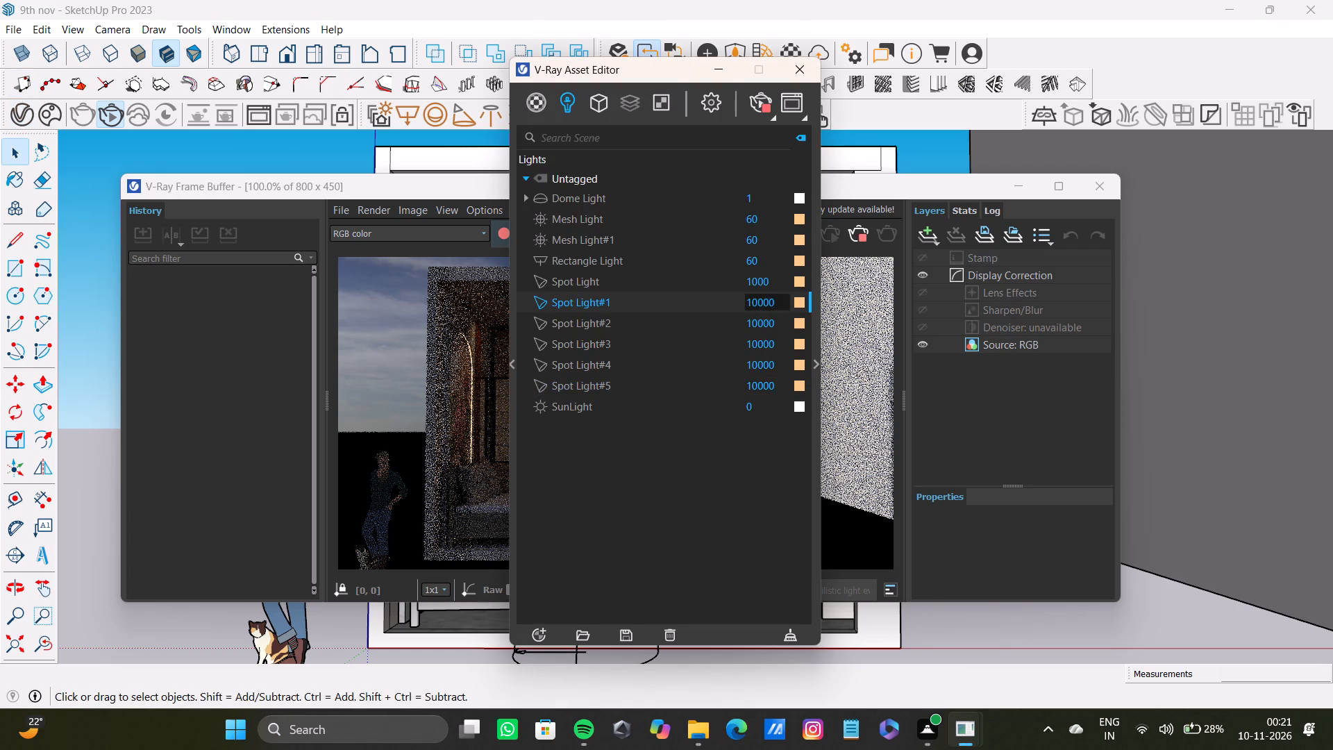
key(0)
click(782, 321)
key(0)
click(780, 344)
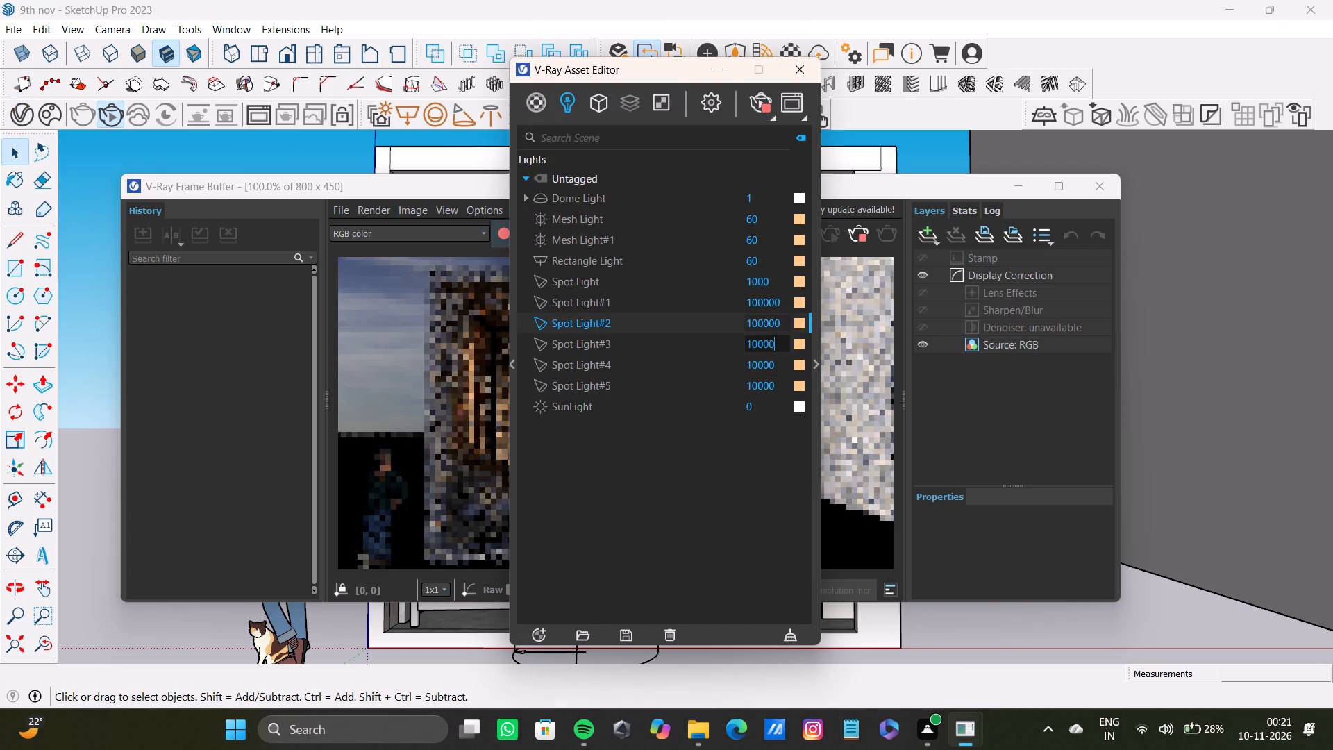
key(0)
click(782, 367)
key(0)
click(782, 384)
key(0)
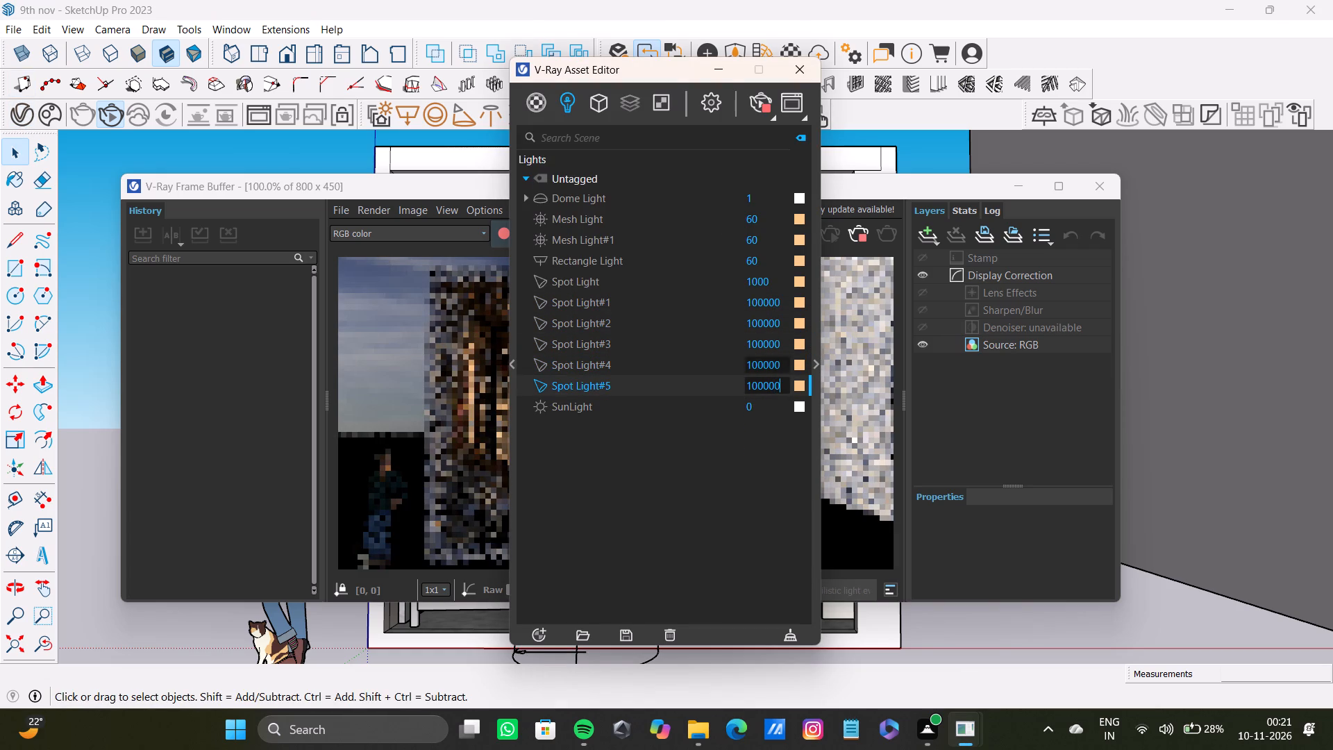
click(809, 70)
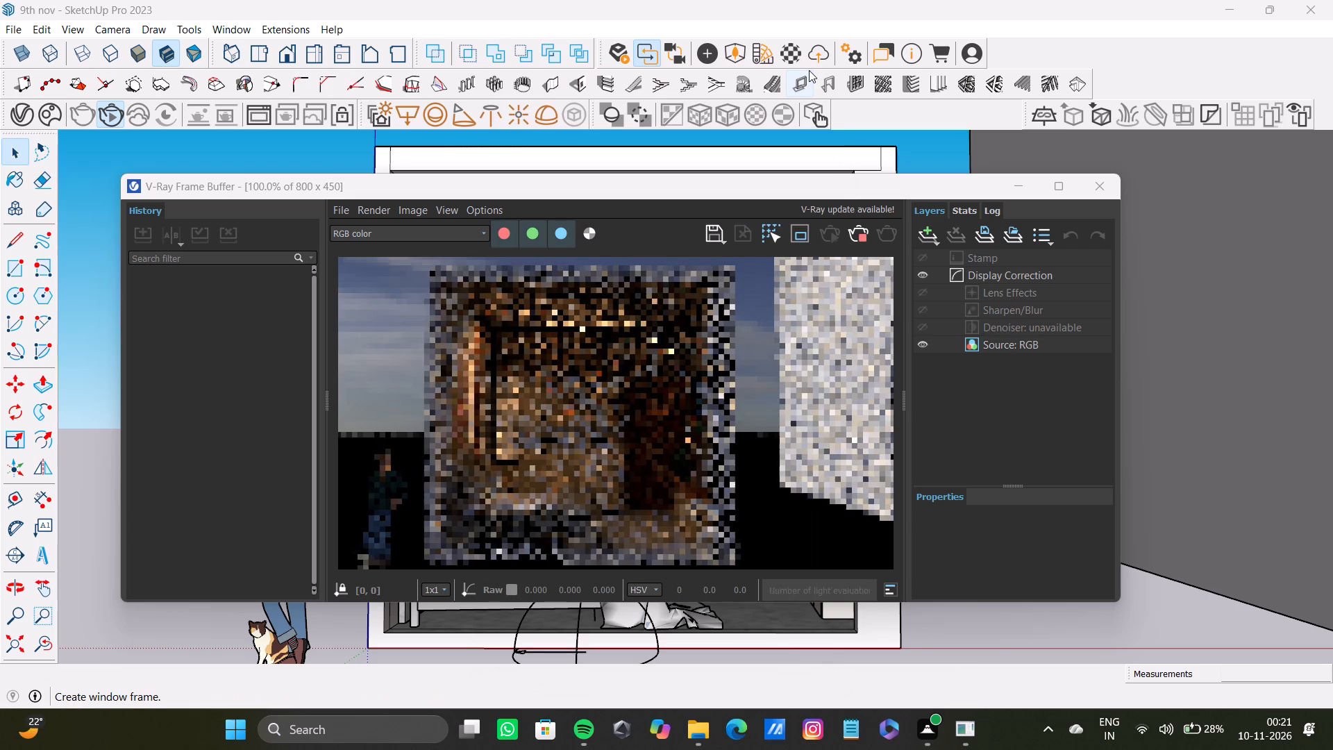
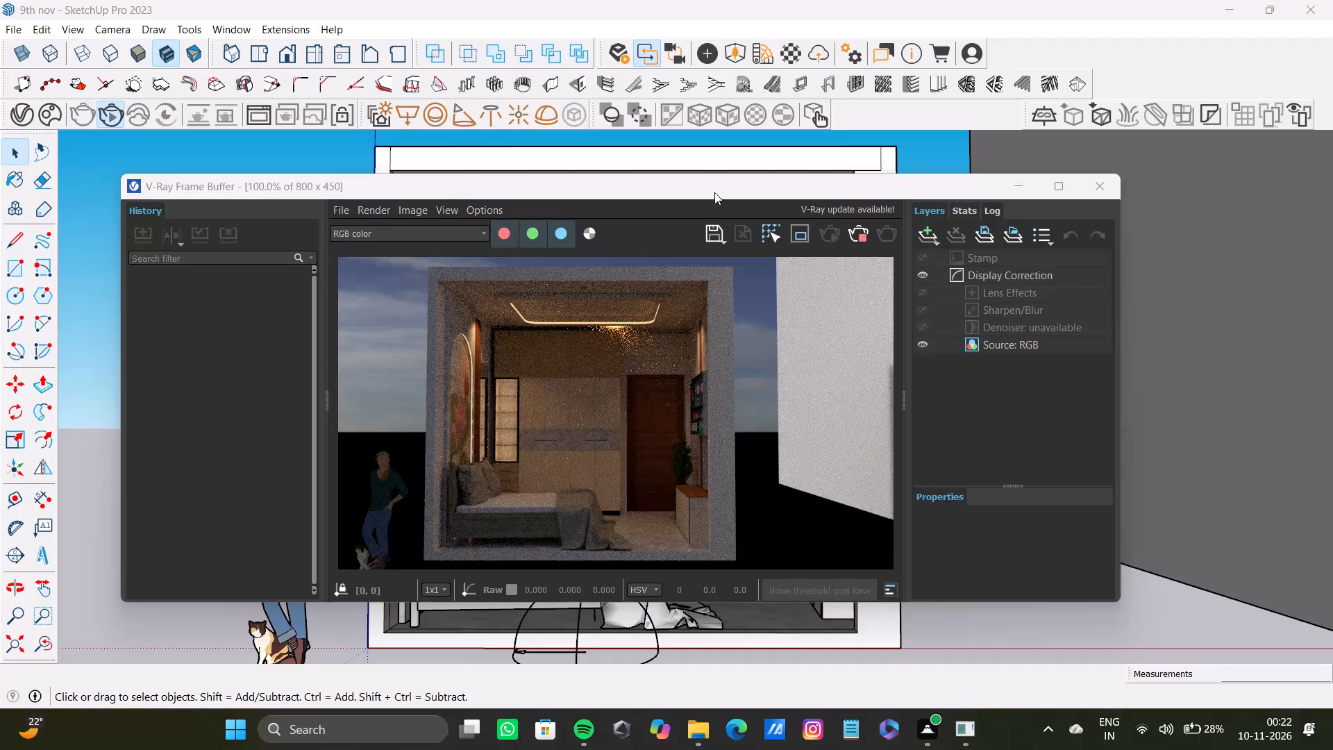
Save the rendered image as PNG file 9th nov vray6 in the pdfs folder and close the frame buffer.
click(708, 234)
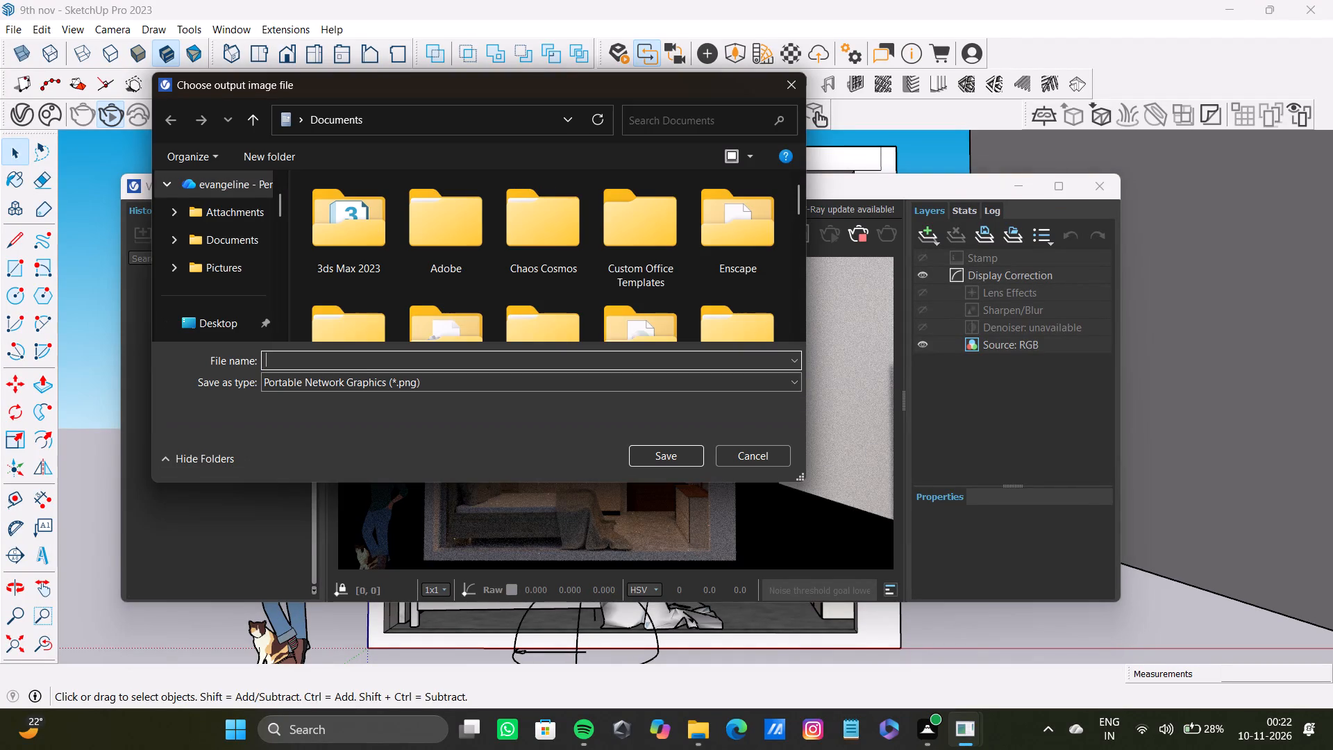
click(464, 365)
text(9t)
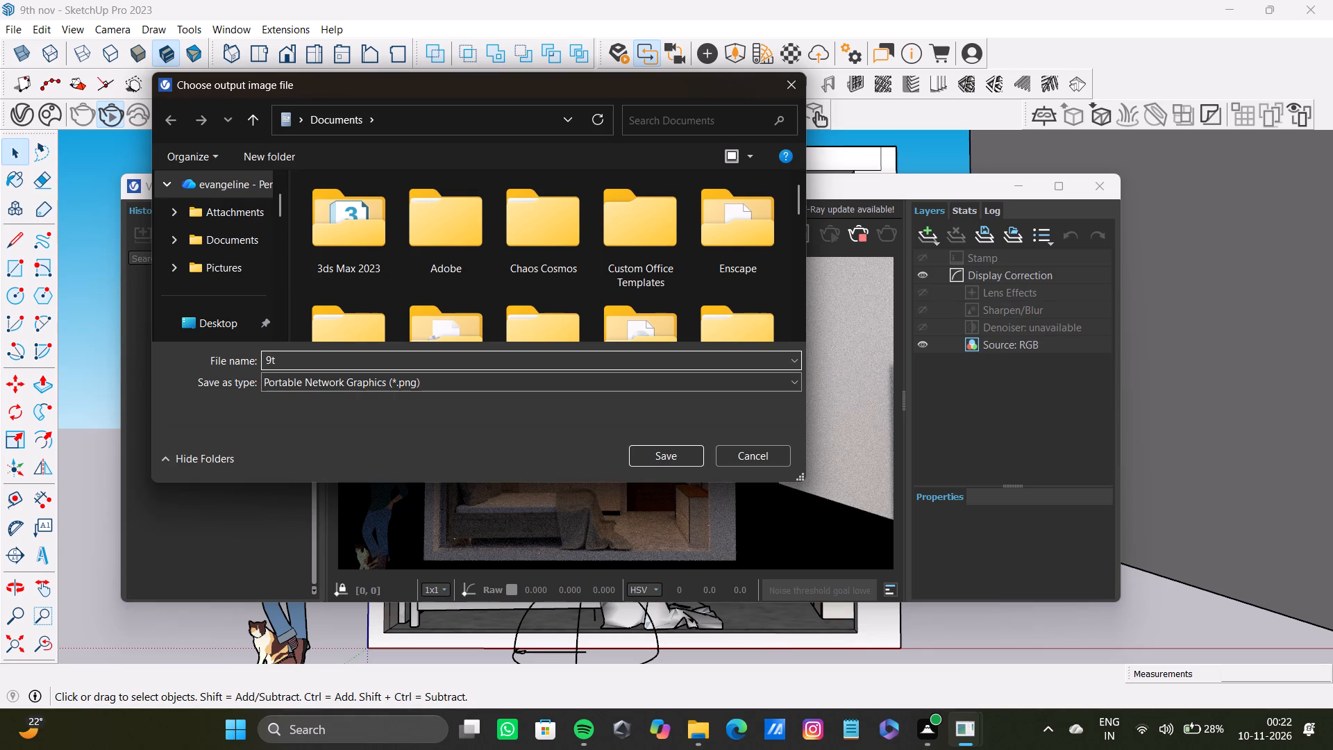
text(h no)
text(v)
key(space)
text(vr)
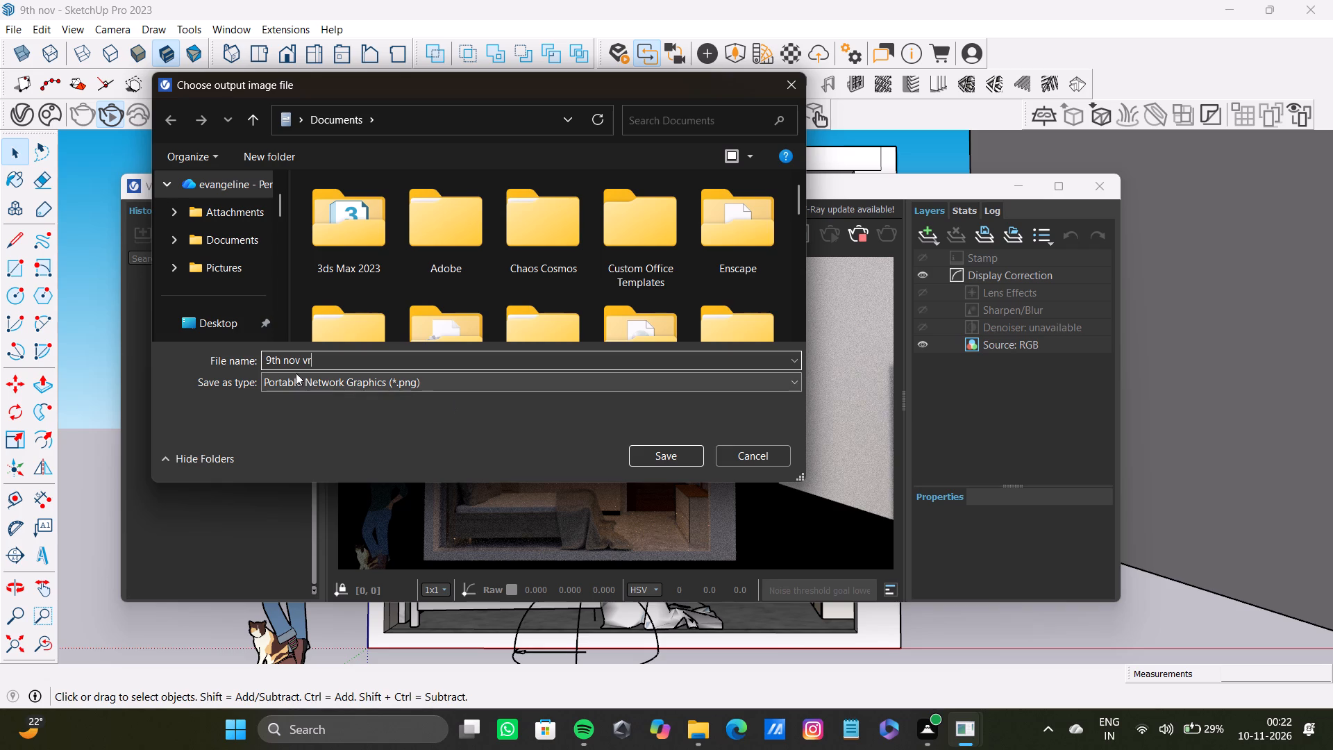
scroll(236, 273, down, 4)
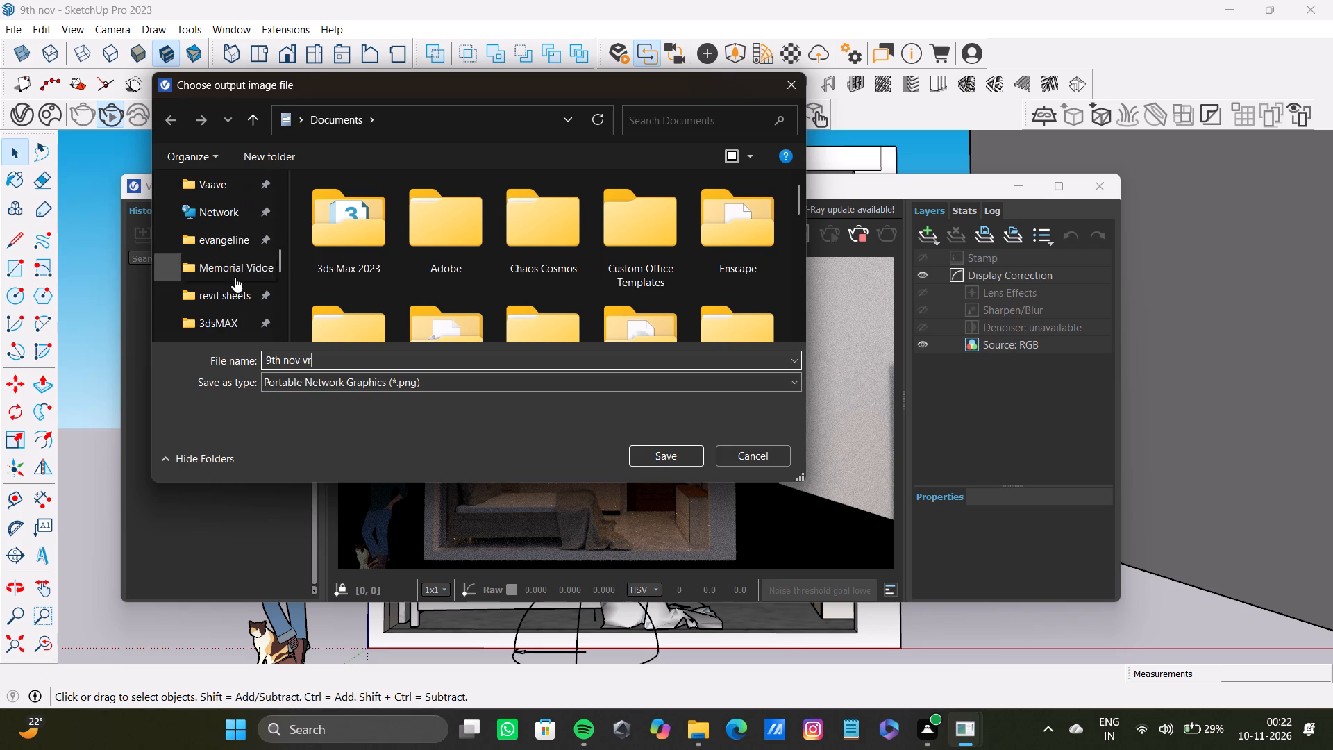
scroll(236, 278, down, 3)
click(228, 276)
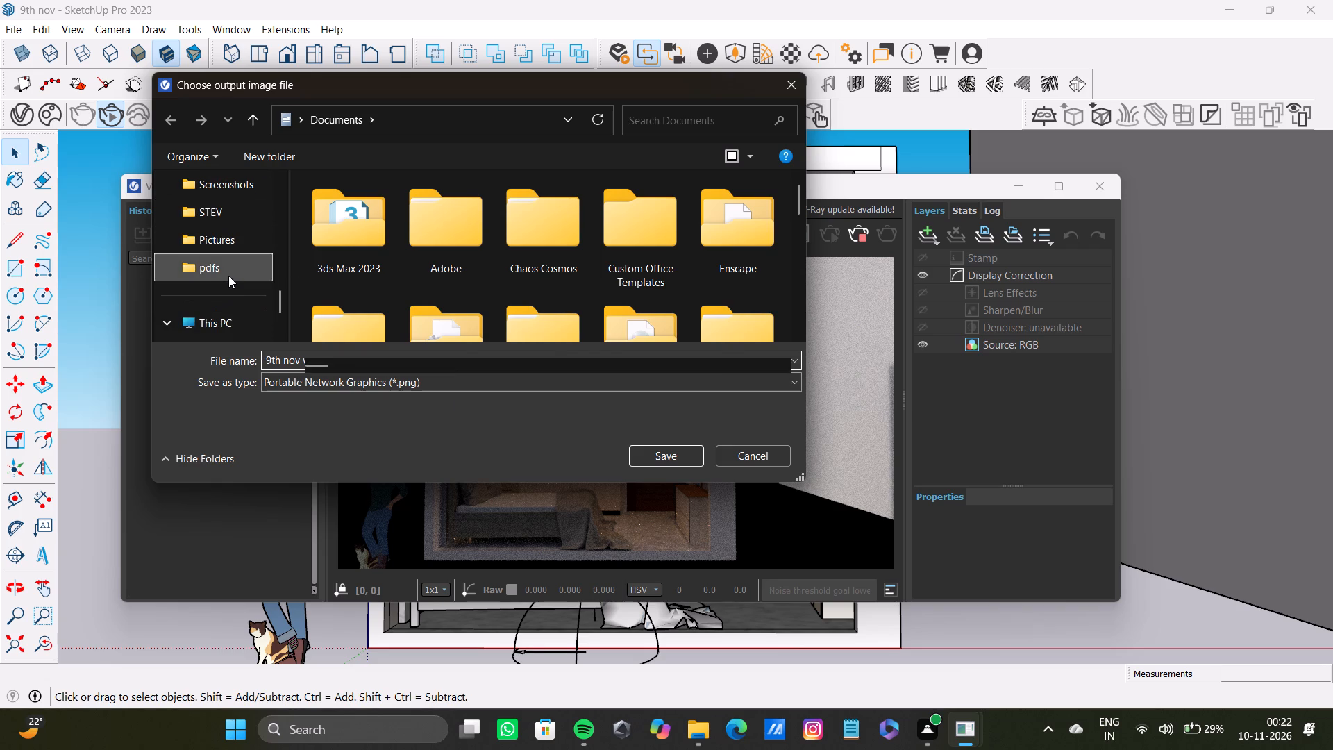
click(333, 393)
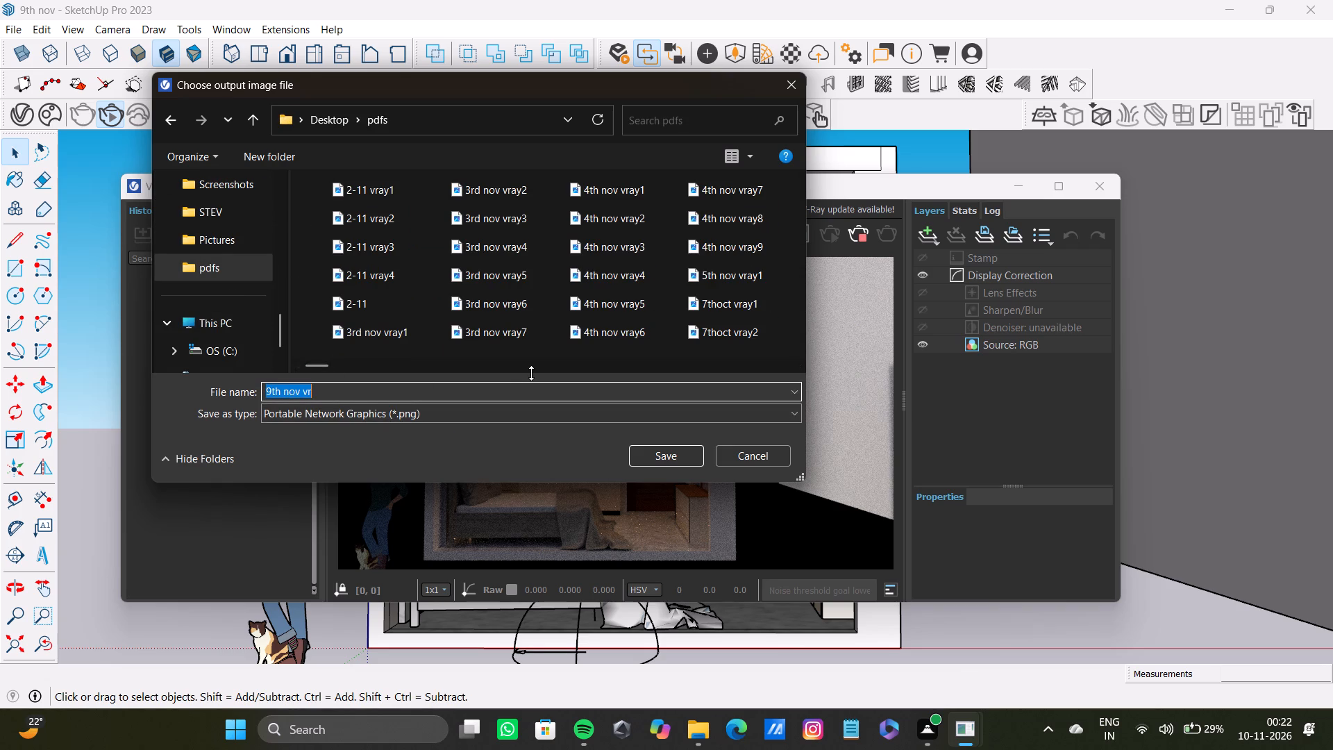
key(BackSpace)
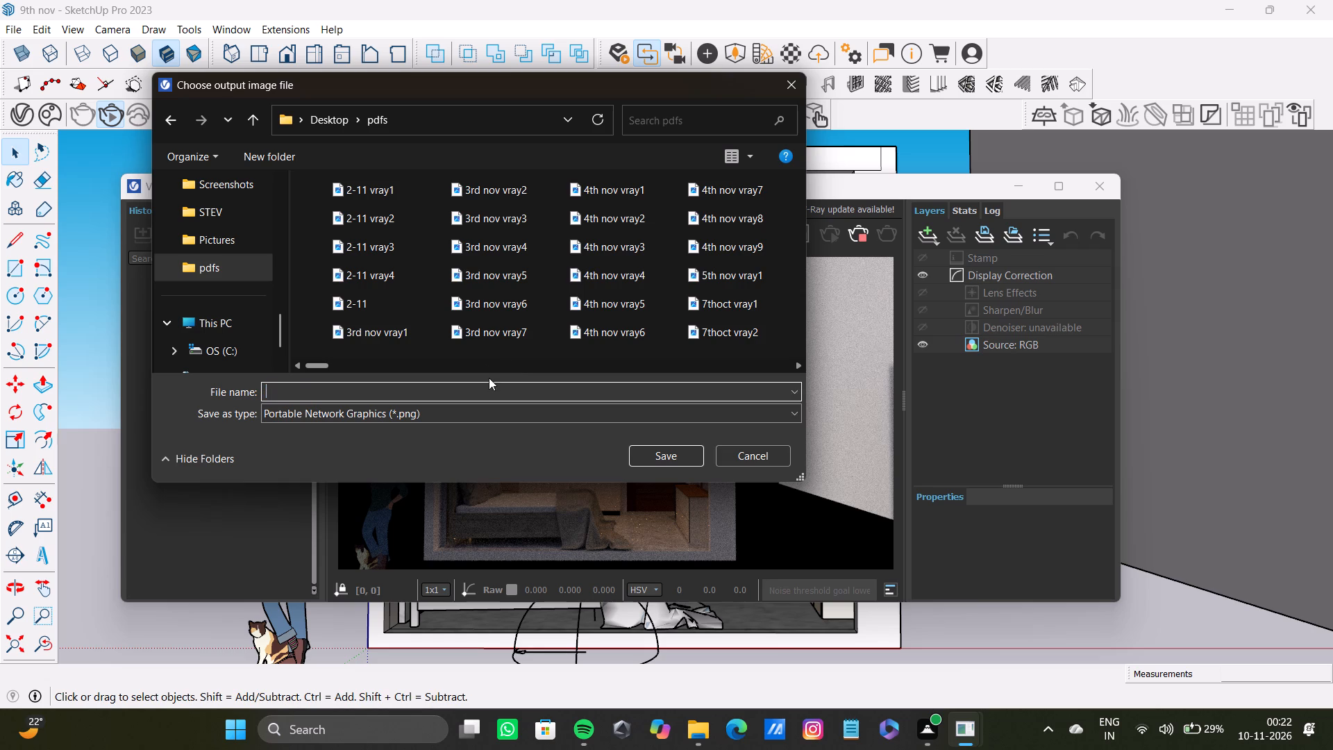
text(9th)
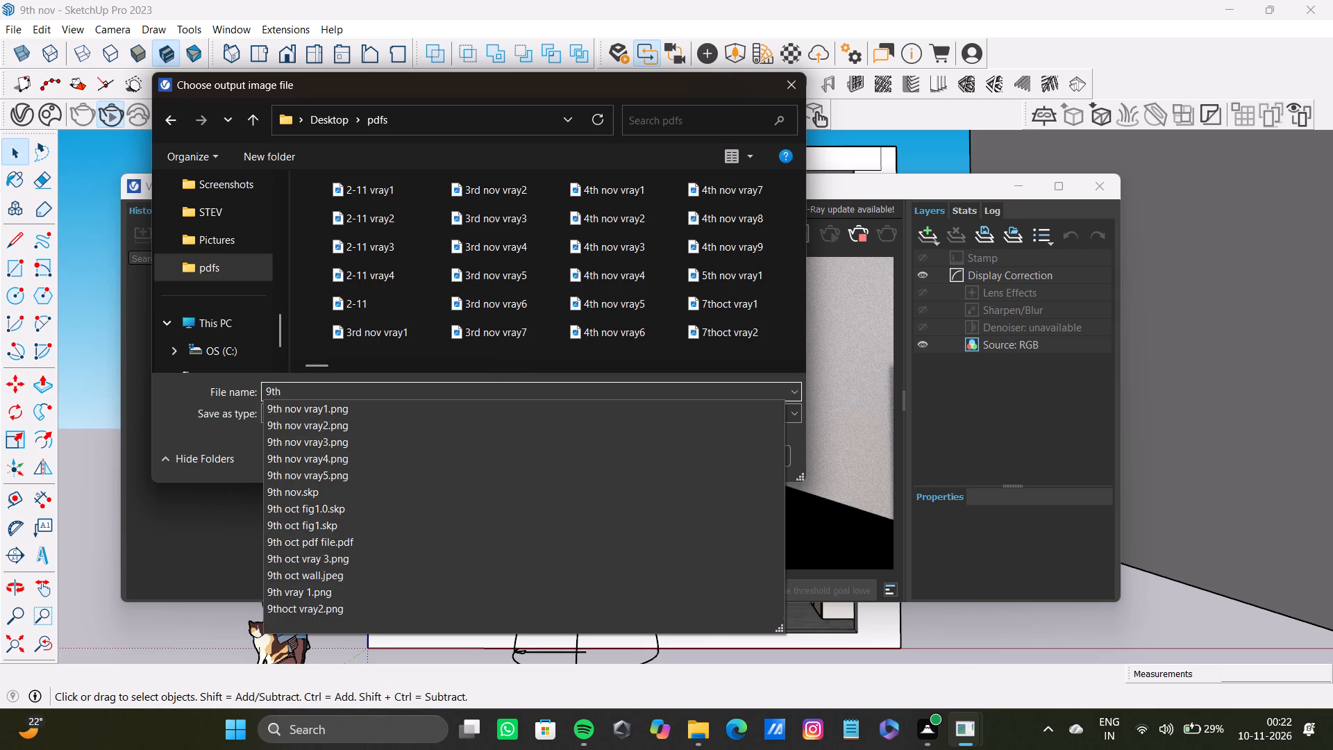
key(space)
text(nov)
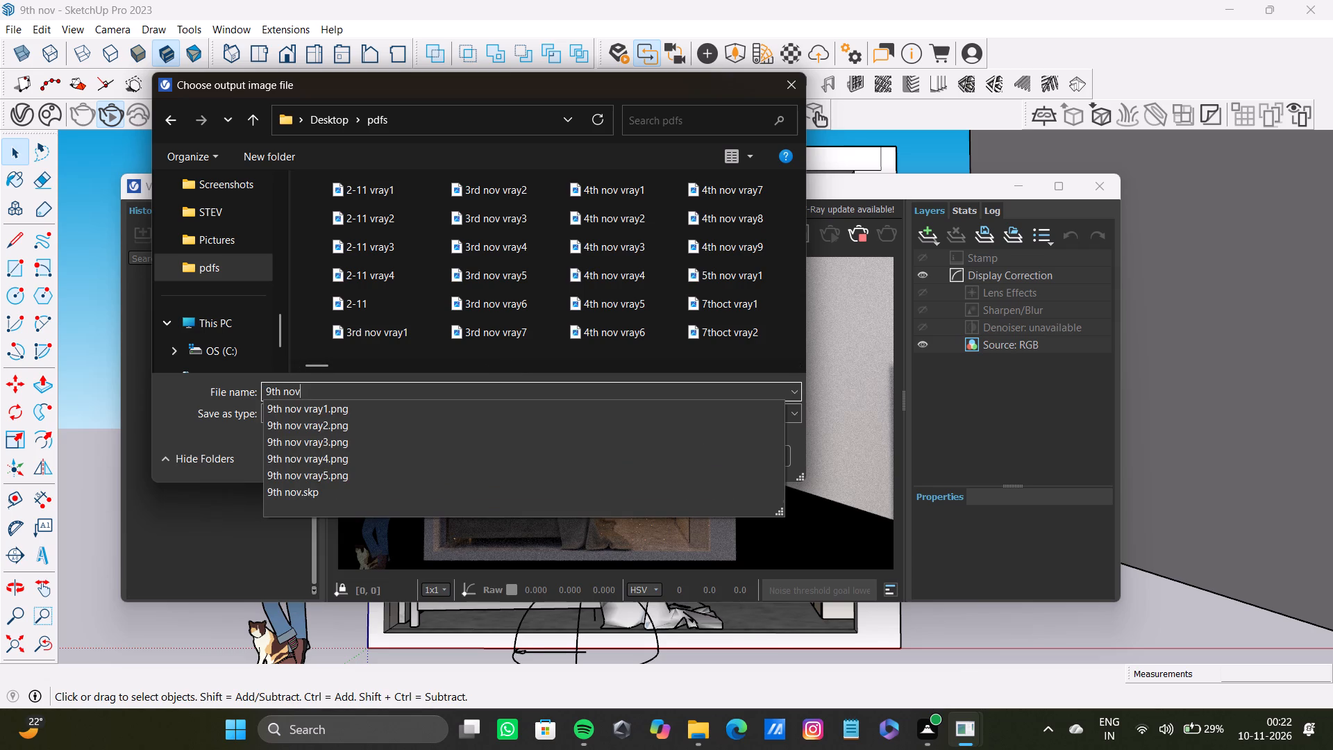
key(space)
text(vray)
key(6)
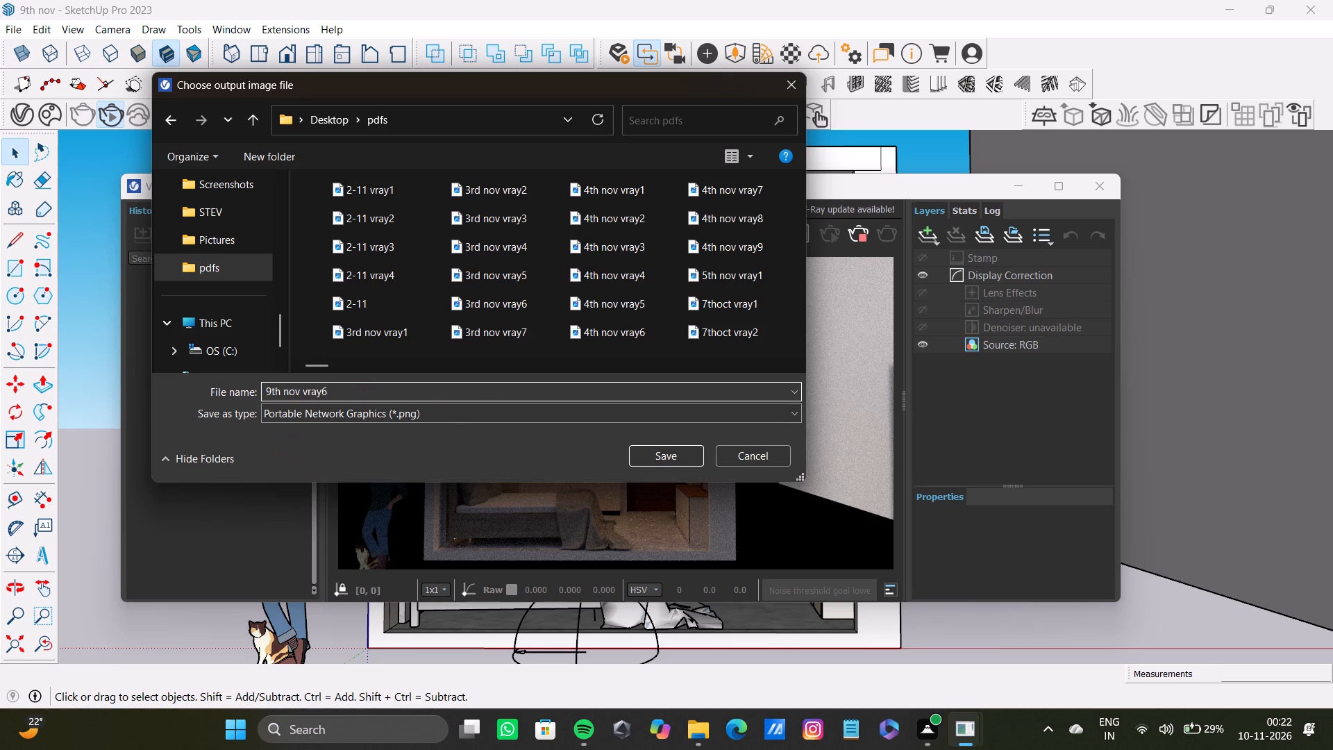
key(Return)
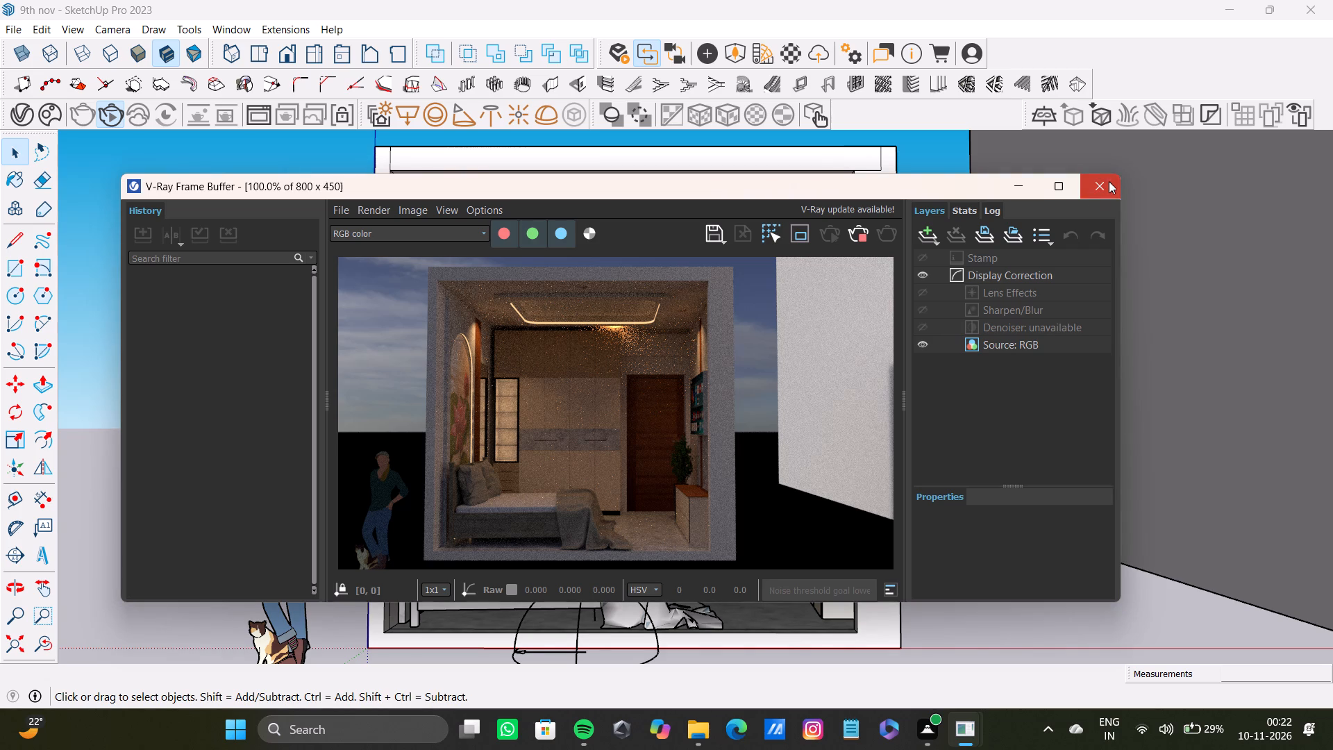
click(1109, 181)
Examine the bedroom through its open side from several angles, covering the bed wall, wardrobe, door and TV unit.
scroll(501, 461, up, 3)
scroll(563, 474, down, 4)
middle_drag(633, 502, 505, 518)
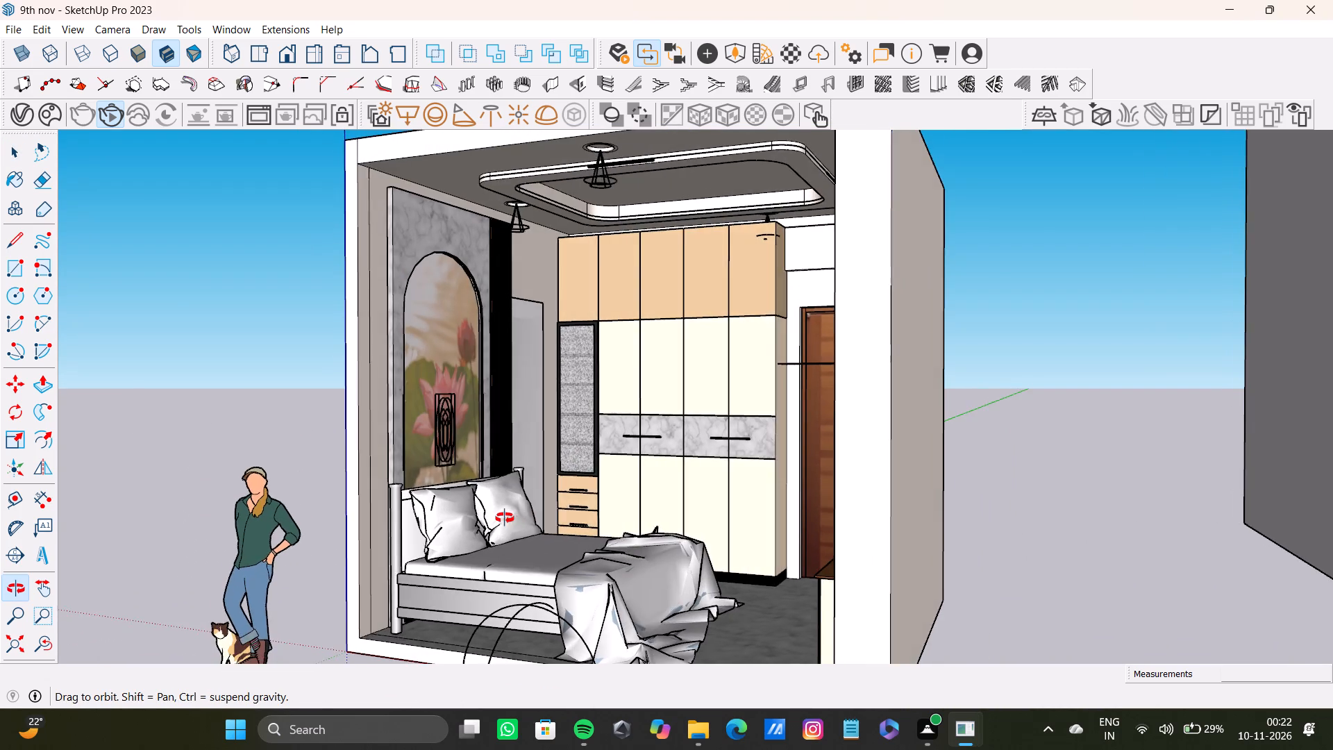
middle_drag(505, 518, 505, 516)
shift+scroll(512, 508, up, 3)
middle_drag(606, 489, 621, 508)
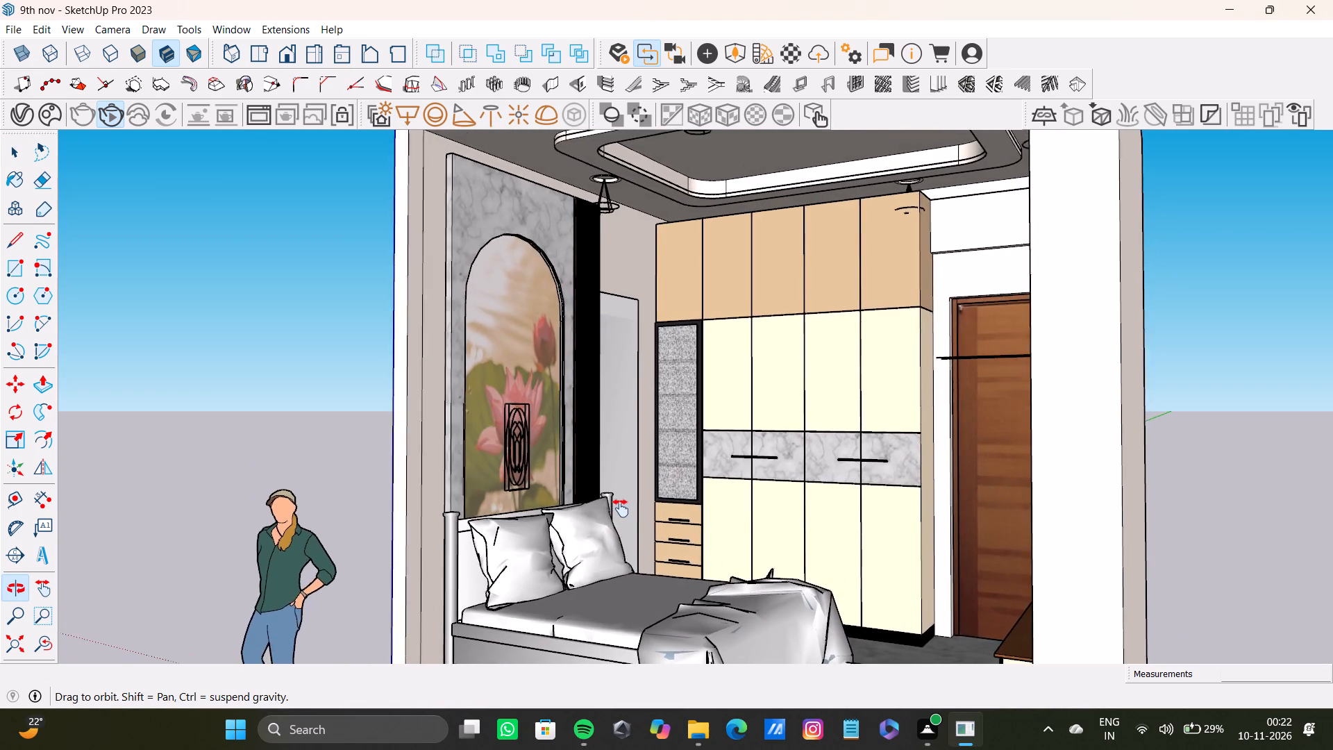
middle_drag(621, 508, 579, 504)
scroll(653, 475, up, 3)
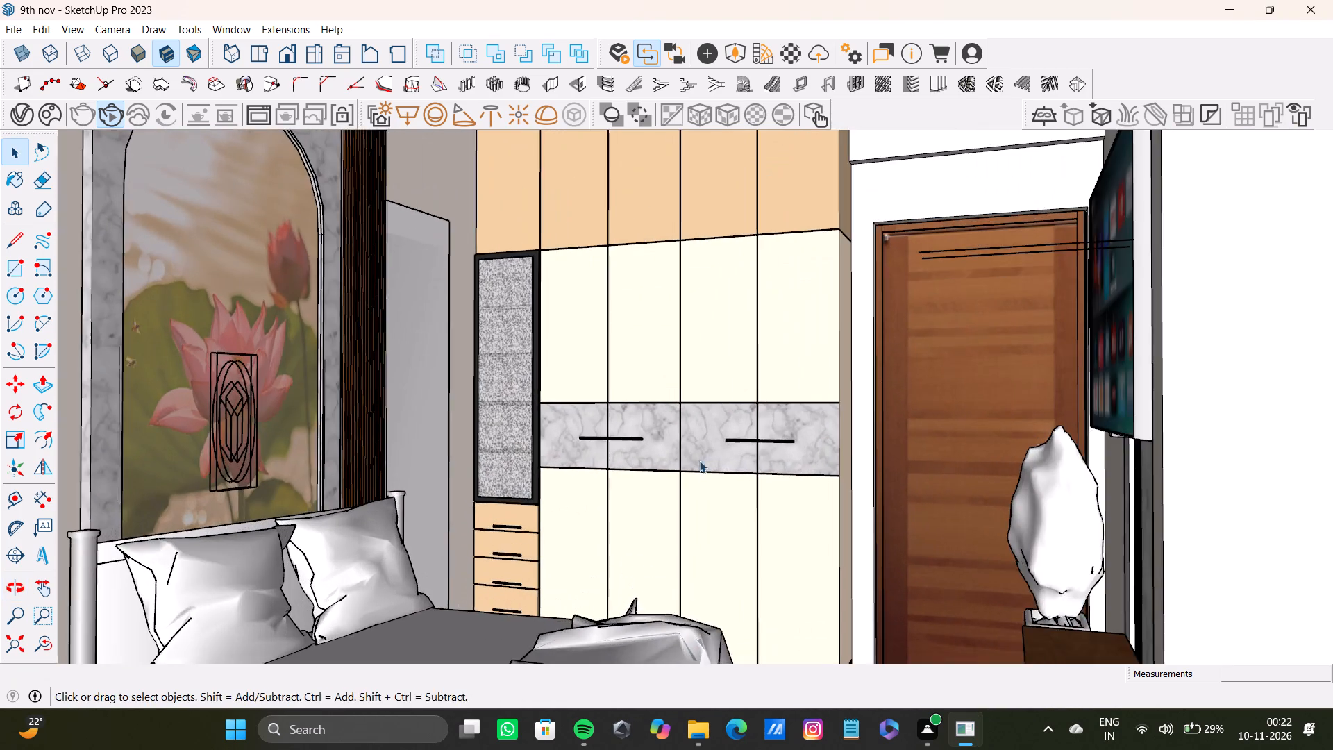
middle_click(814, 449)
scroll(814, 449, up, 4)
shift+middle_drag(761, 416, 774, 422)
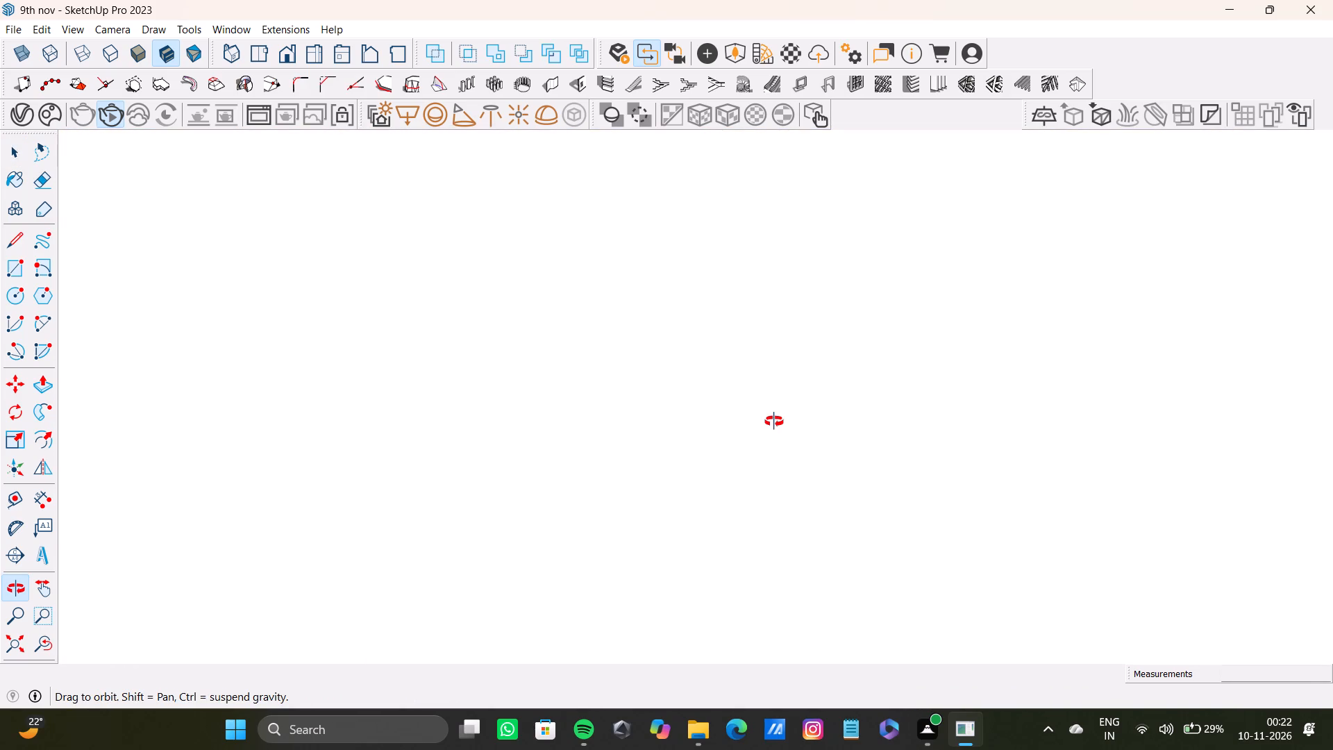
shift+middle_drag(774, 422, 880, 427)
click(15, 653)
middle_drag(245, 542, 543, 540)
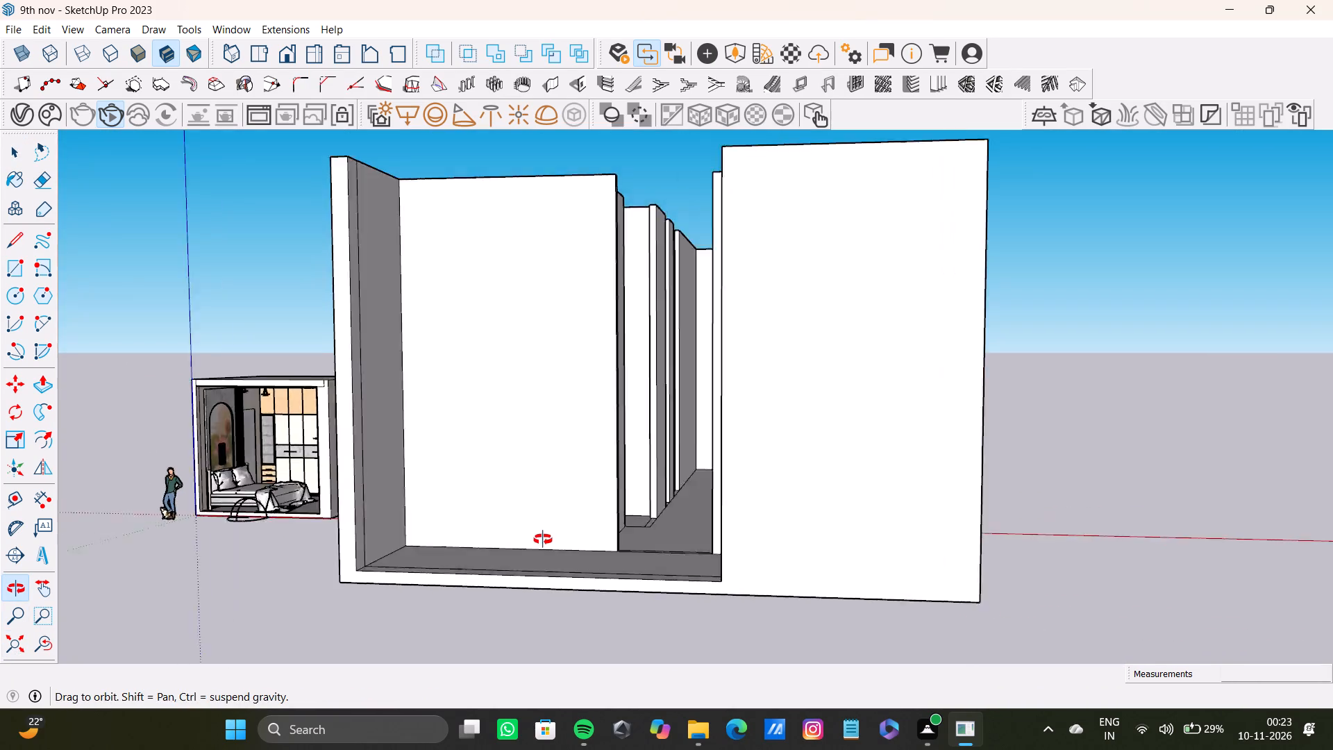
middle_drag(543, 540, 580, 546)
scroll(249, 468, up, 7)
shift+middle_drag(287, 444, 626, 360)
scroll(660, 402, up, 3)
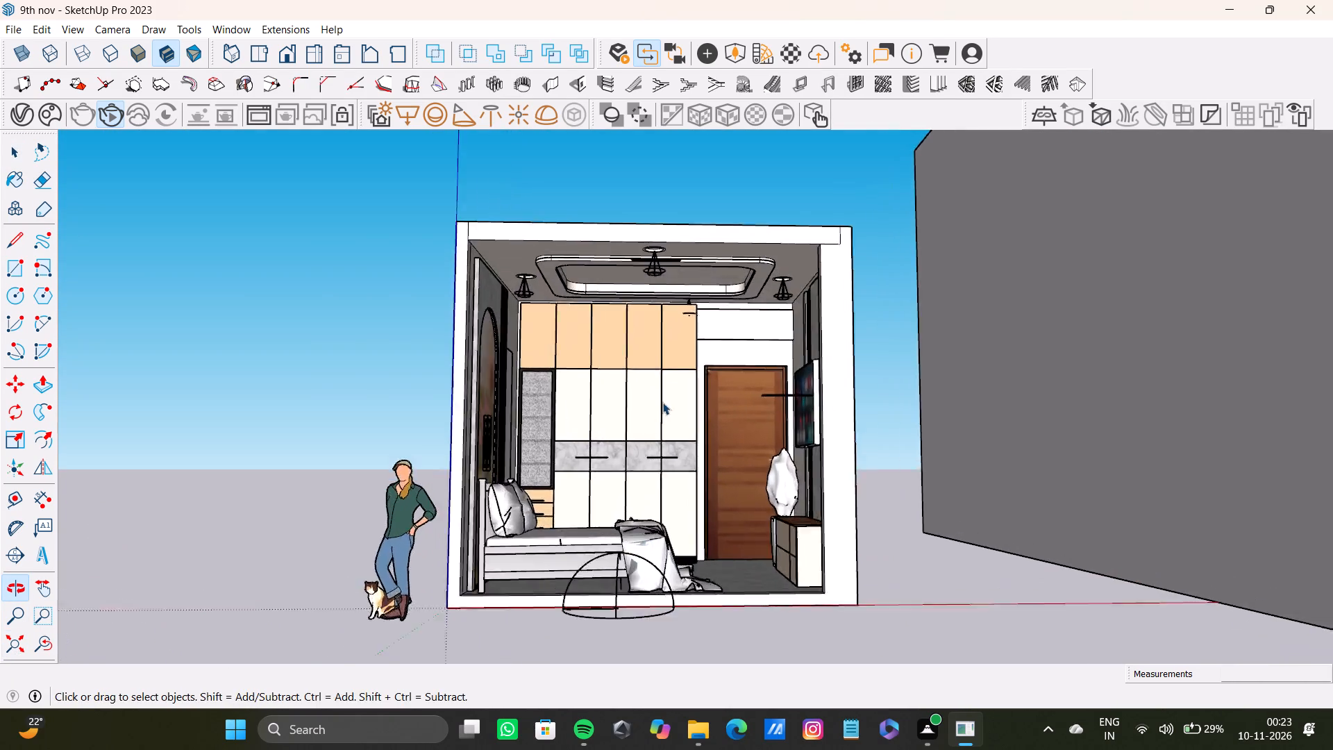
scroll(662, 402, up, 4)
shift+middle_drag(673, 411, 766, 510)
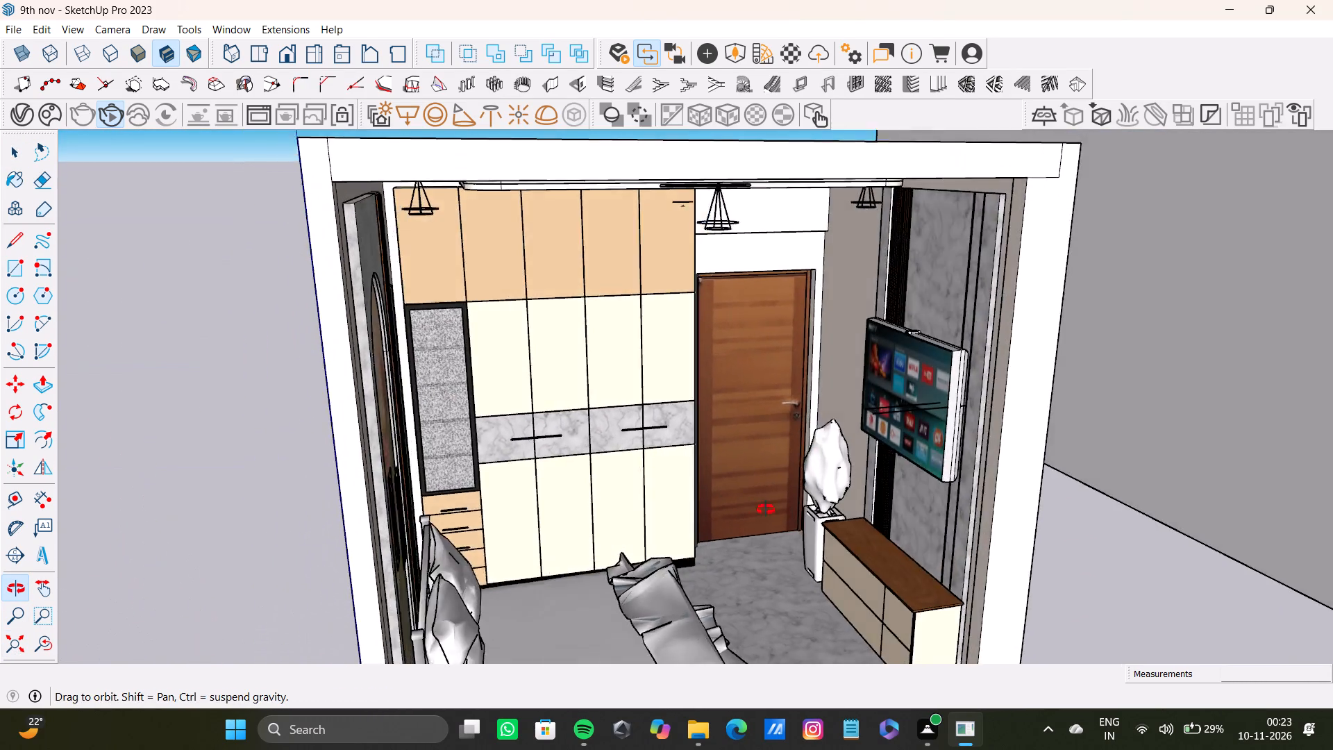
shift+middle_drag(766, 510, 714, 406)
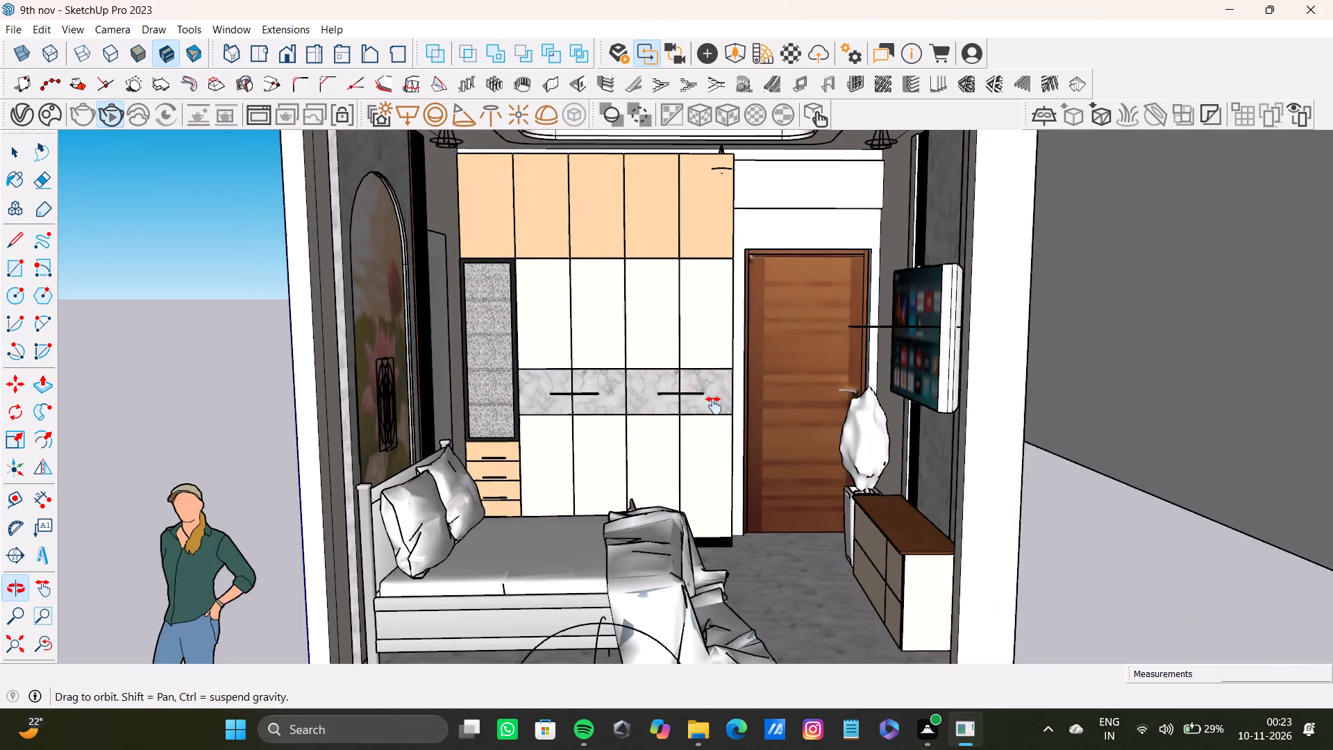
shift+middle_drag(714, 406, 675, 398)
shift+scroll(674, 398, down, 3)
shift+middle_drag(658, 394, 521, 364)
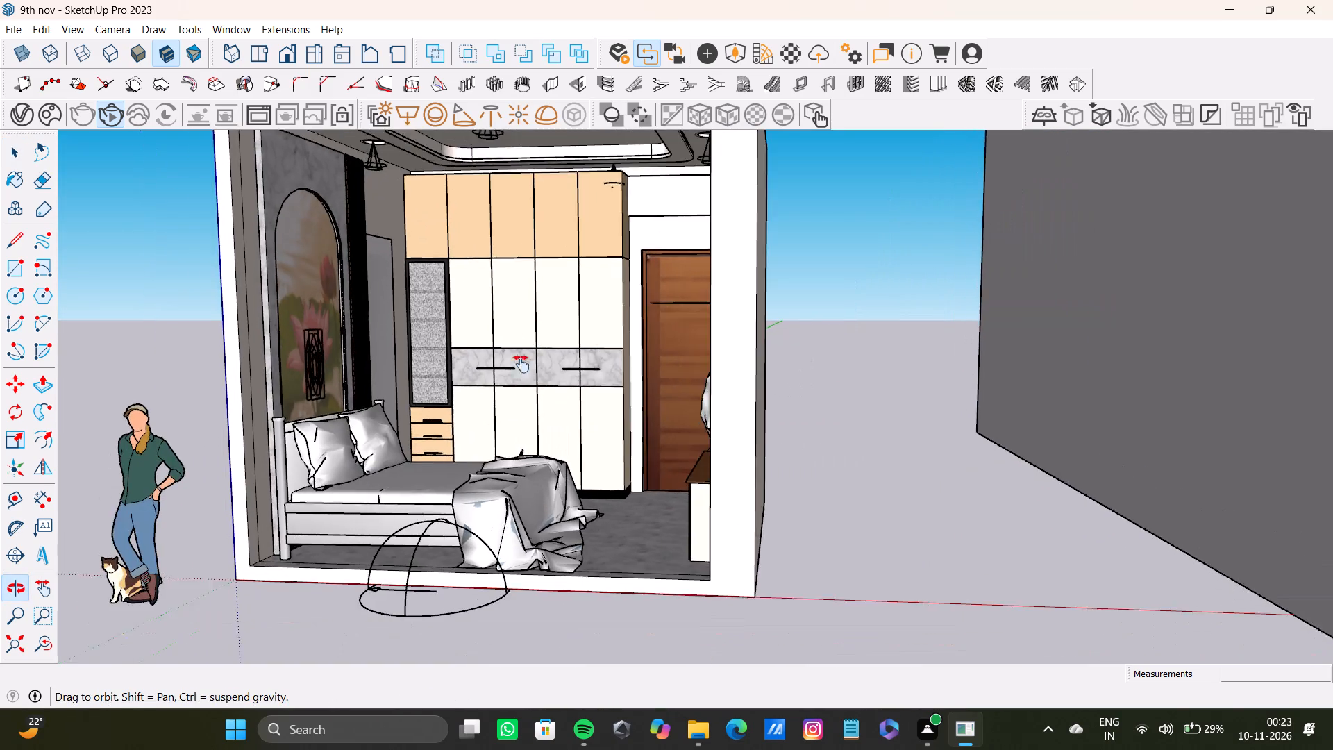
shift+middle_drag(521, 364, 660, 429)
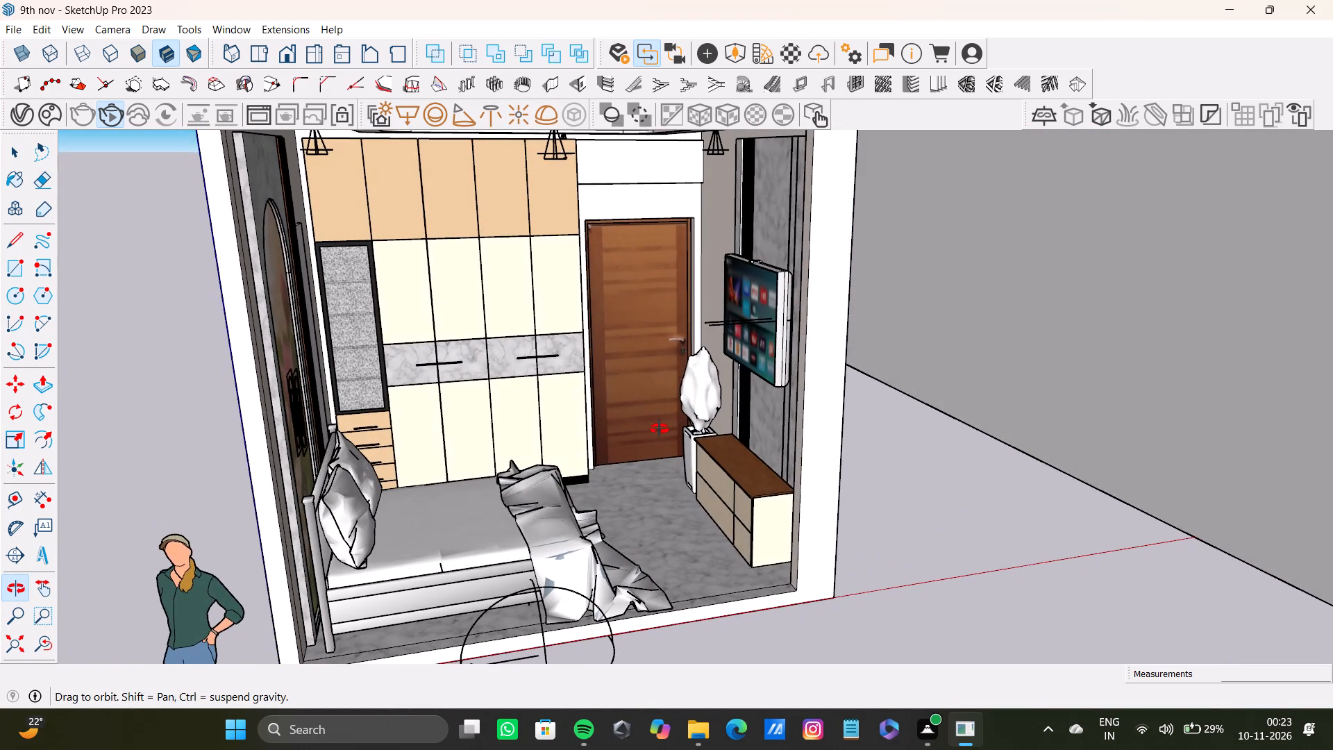
shift+middle_drag(660, 429, 660, 431)
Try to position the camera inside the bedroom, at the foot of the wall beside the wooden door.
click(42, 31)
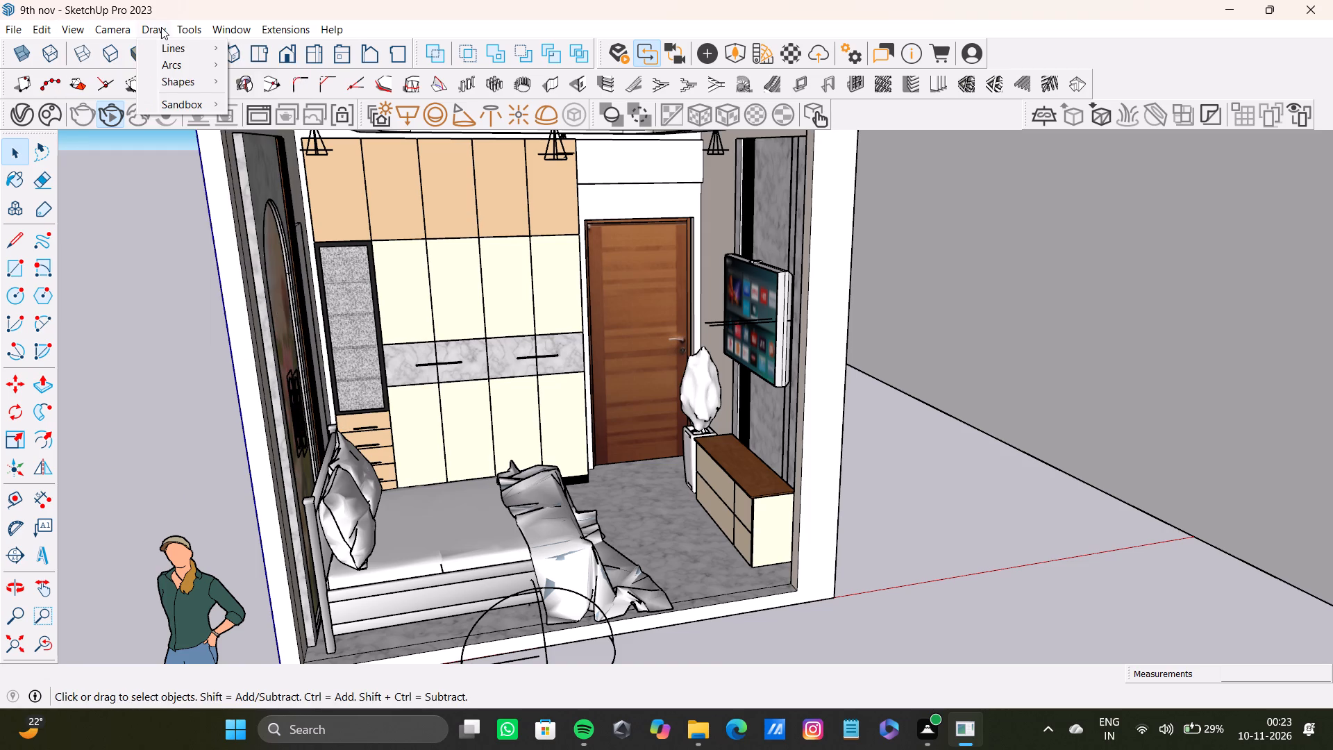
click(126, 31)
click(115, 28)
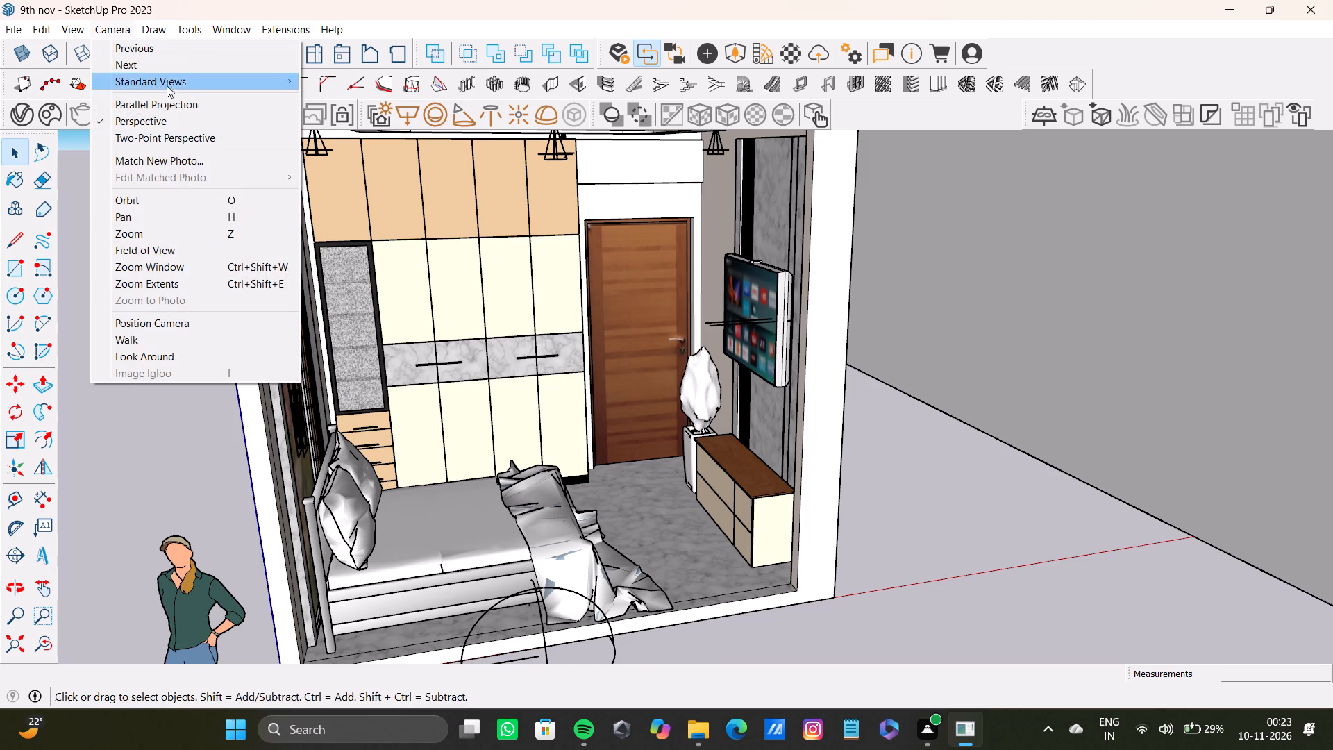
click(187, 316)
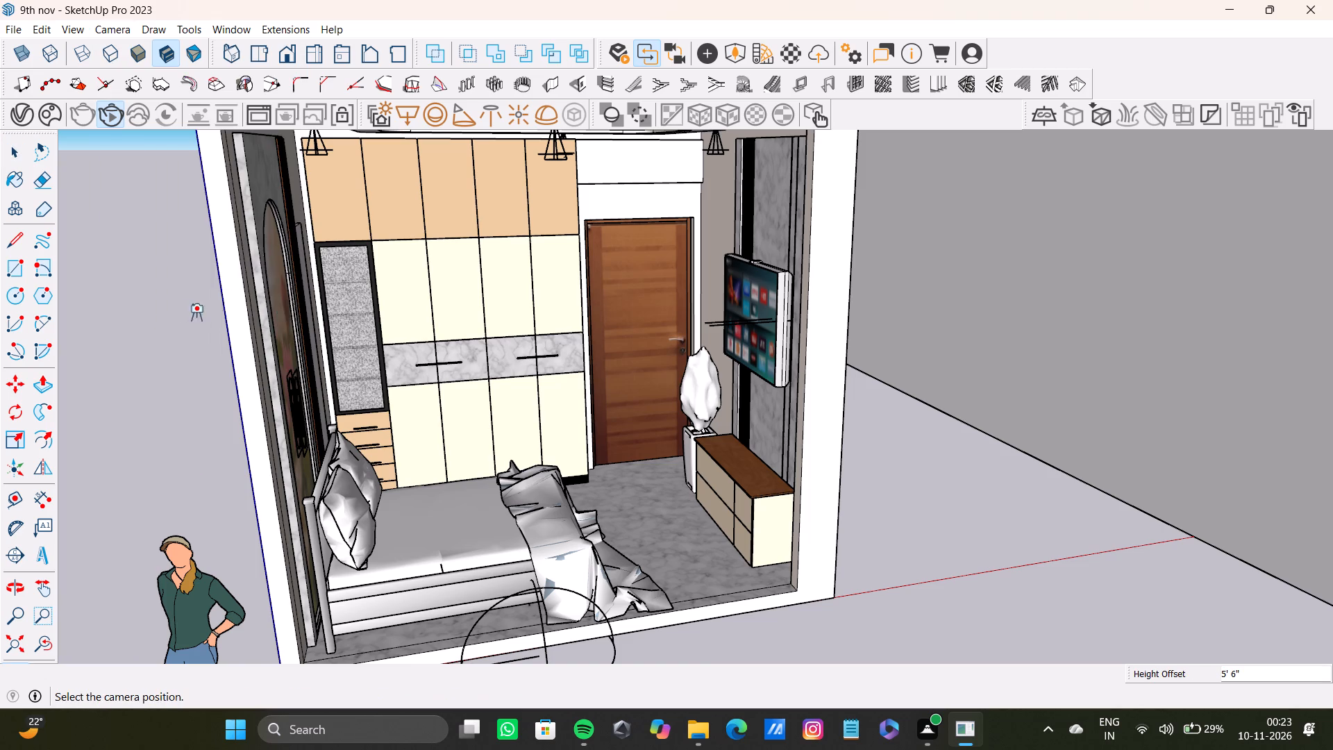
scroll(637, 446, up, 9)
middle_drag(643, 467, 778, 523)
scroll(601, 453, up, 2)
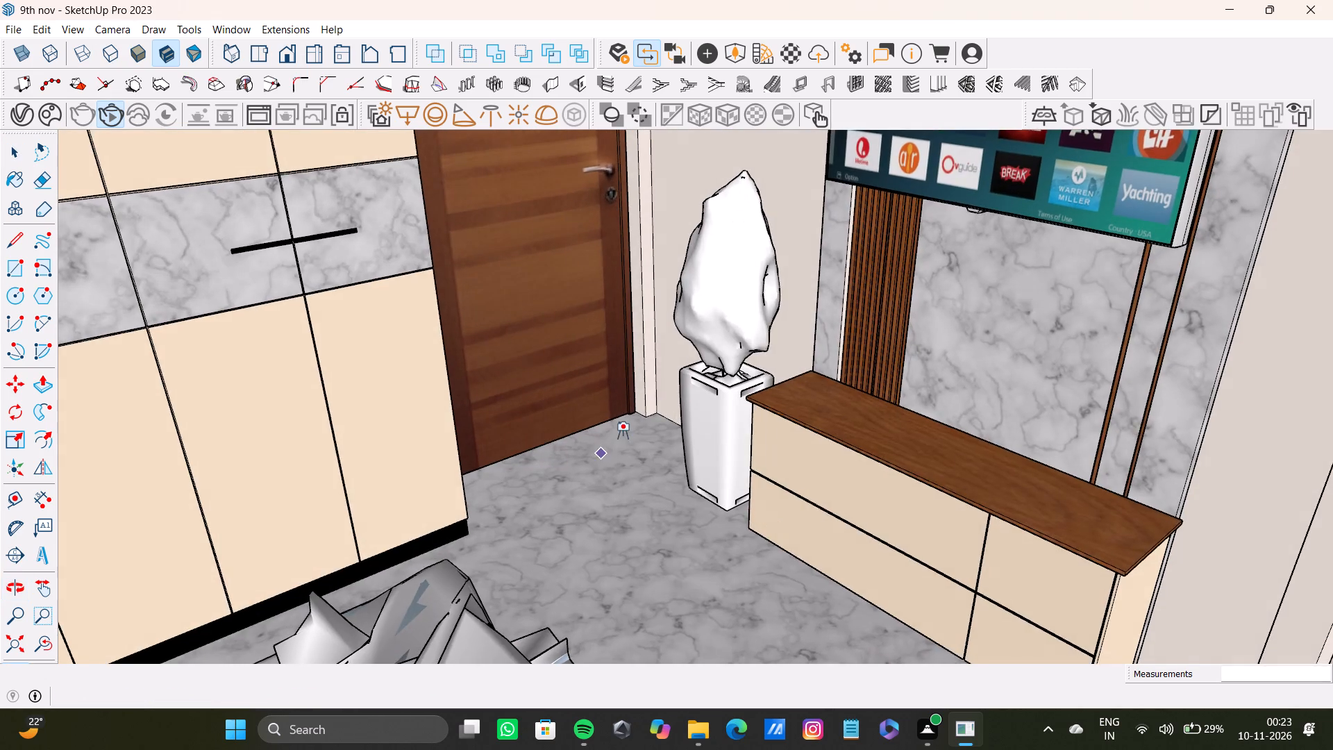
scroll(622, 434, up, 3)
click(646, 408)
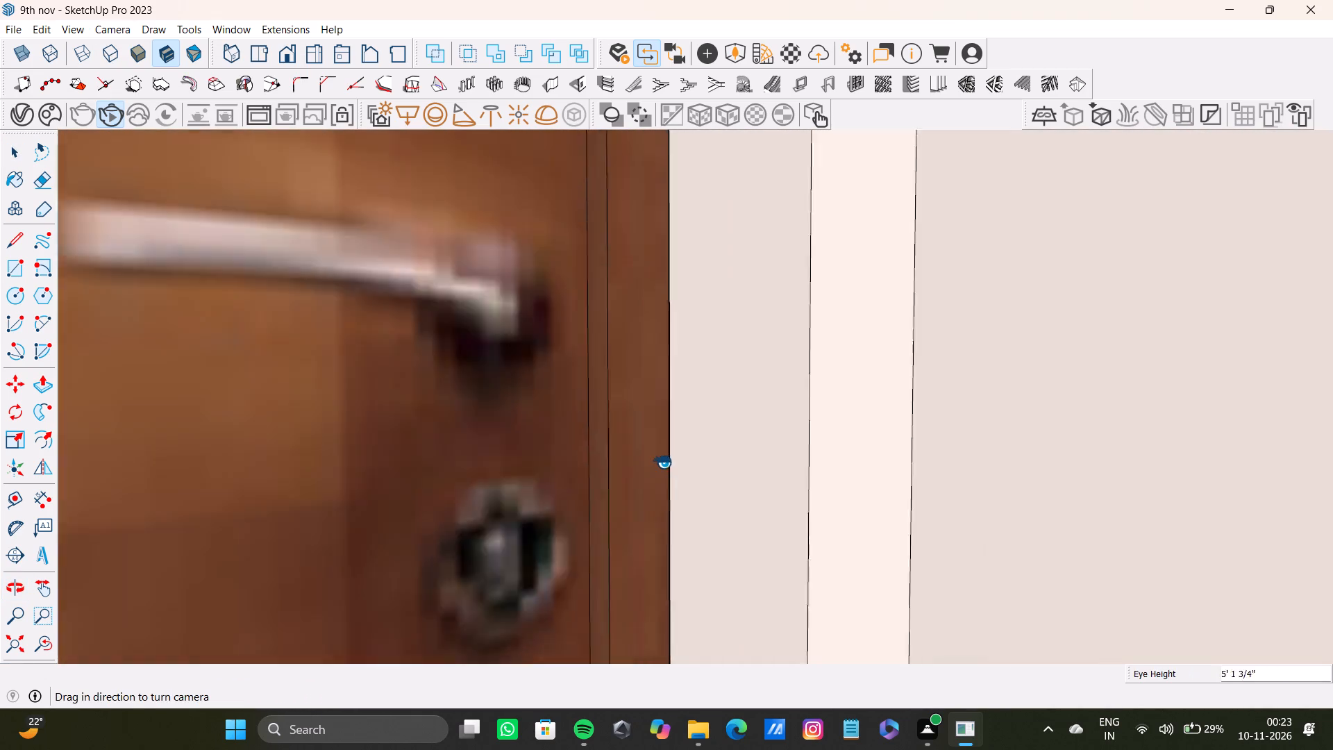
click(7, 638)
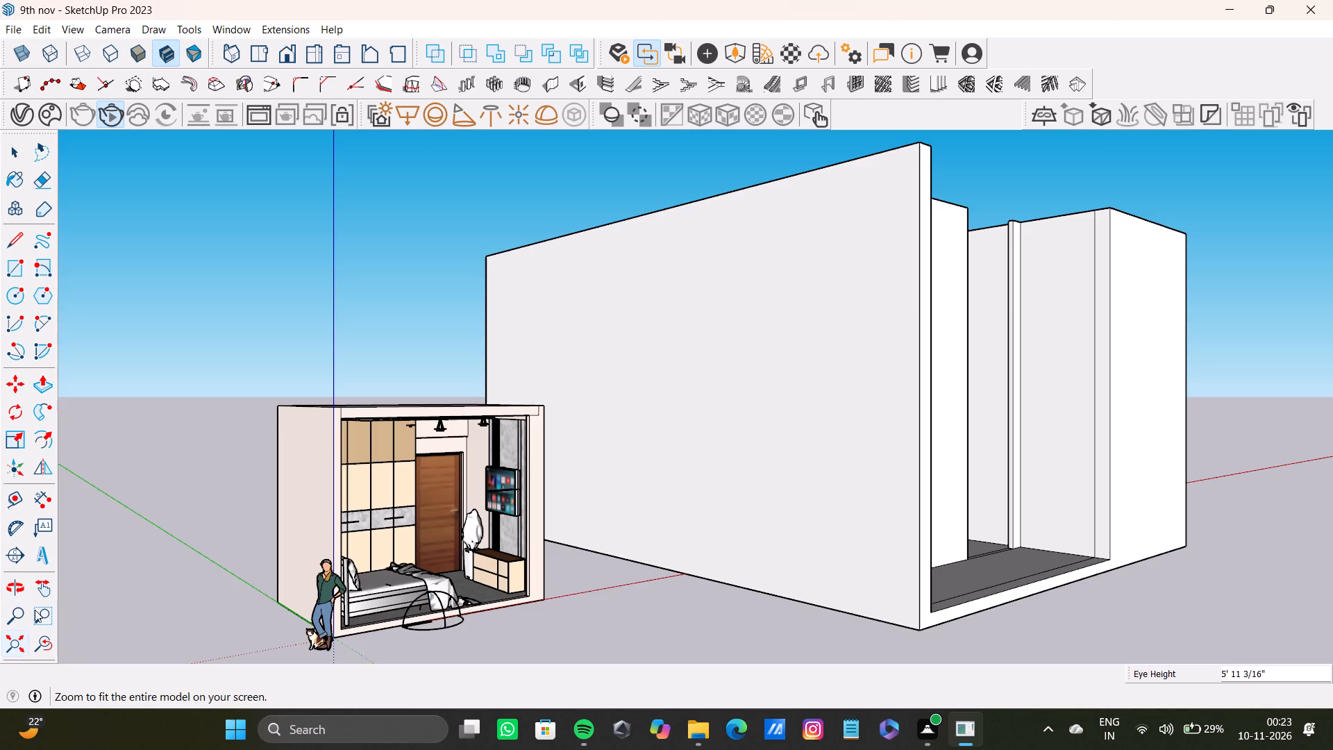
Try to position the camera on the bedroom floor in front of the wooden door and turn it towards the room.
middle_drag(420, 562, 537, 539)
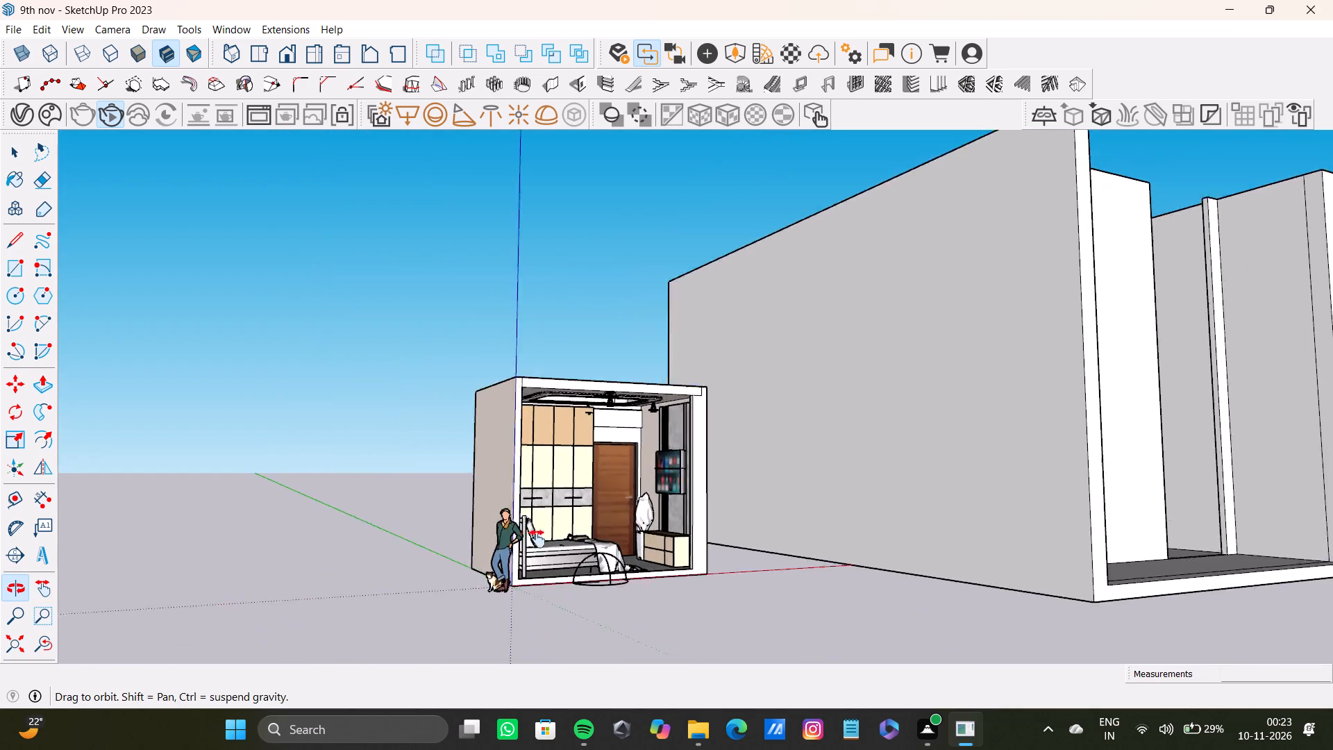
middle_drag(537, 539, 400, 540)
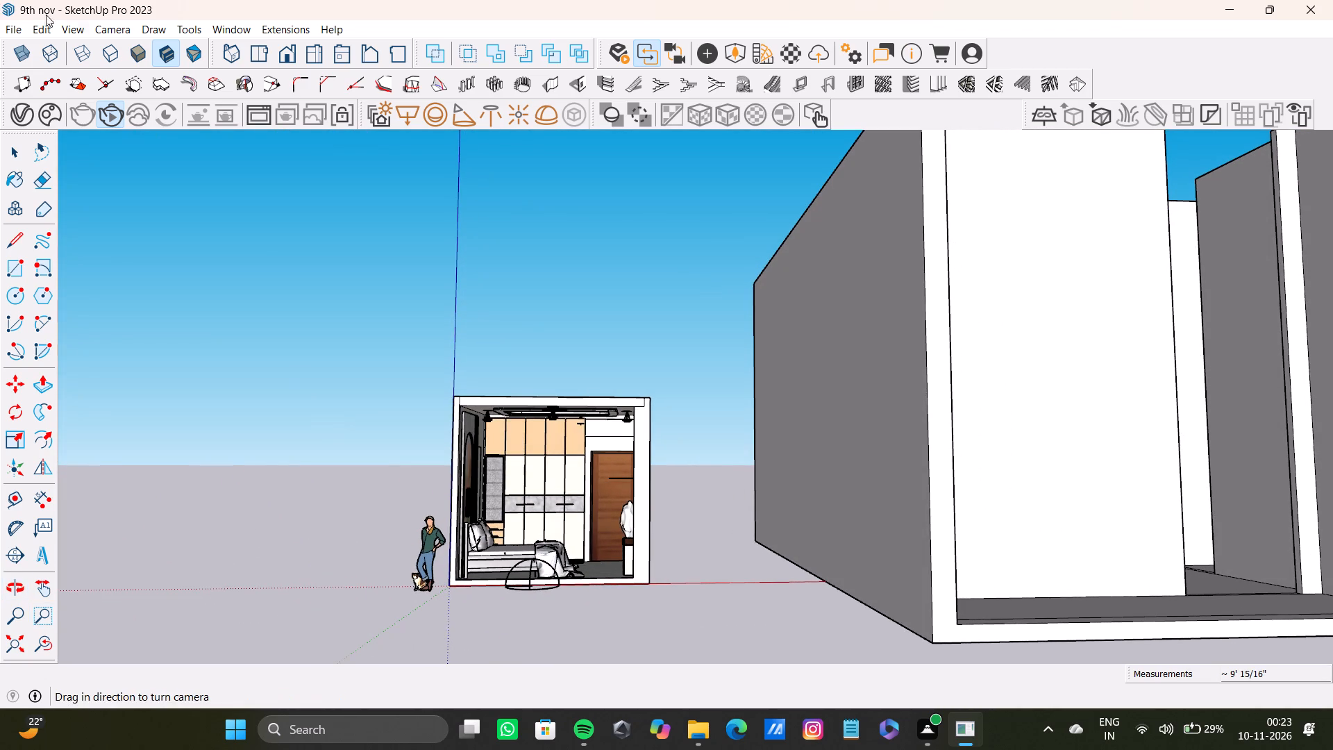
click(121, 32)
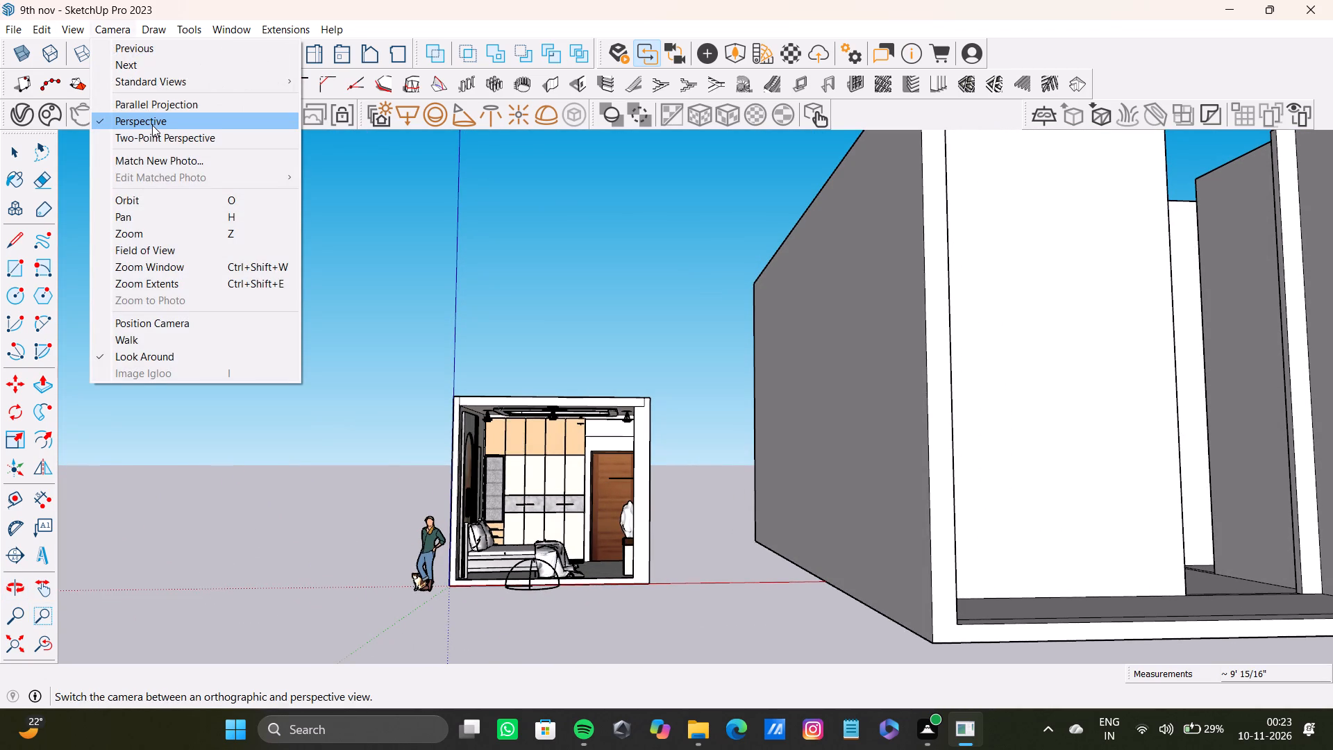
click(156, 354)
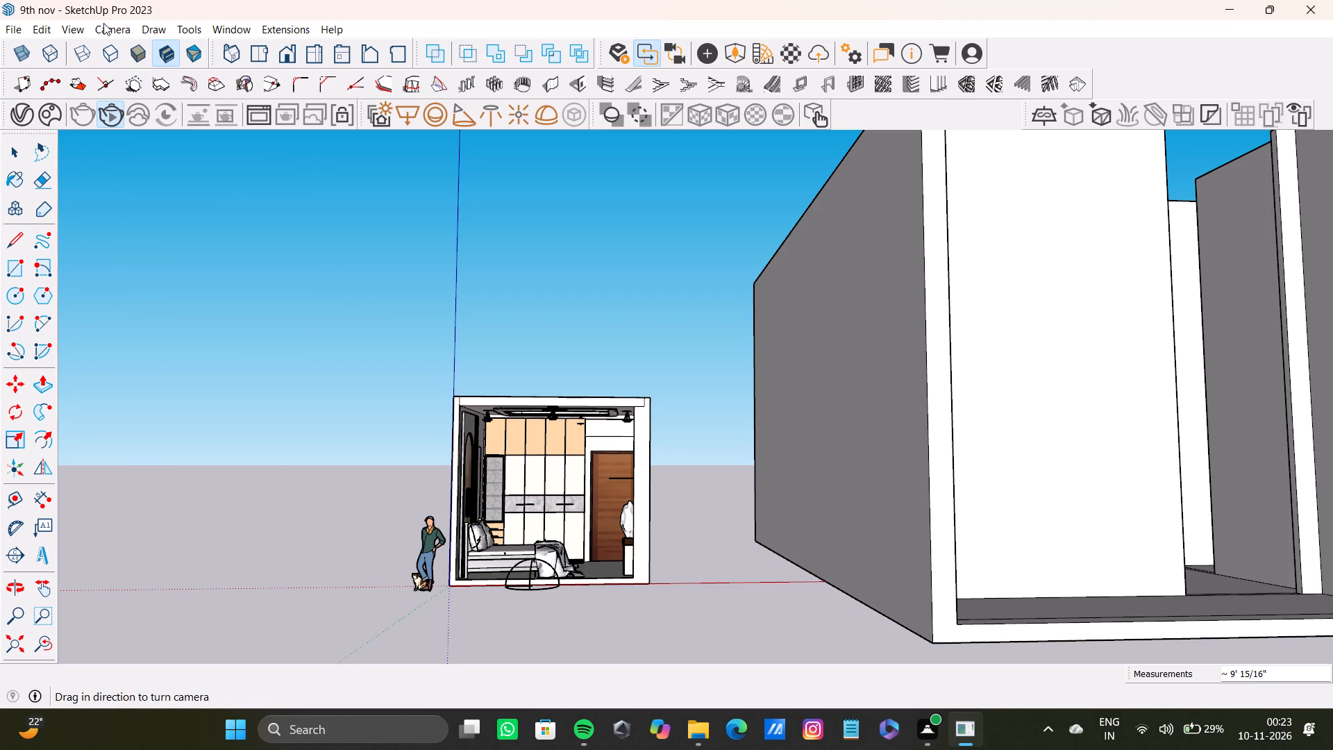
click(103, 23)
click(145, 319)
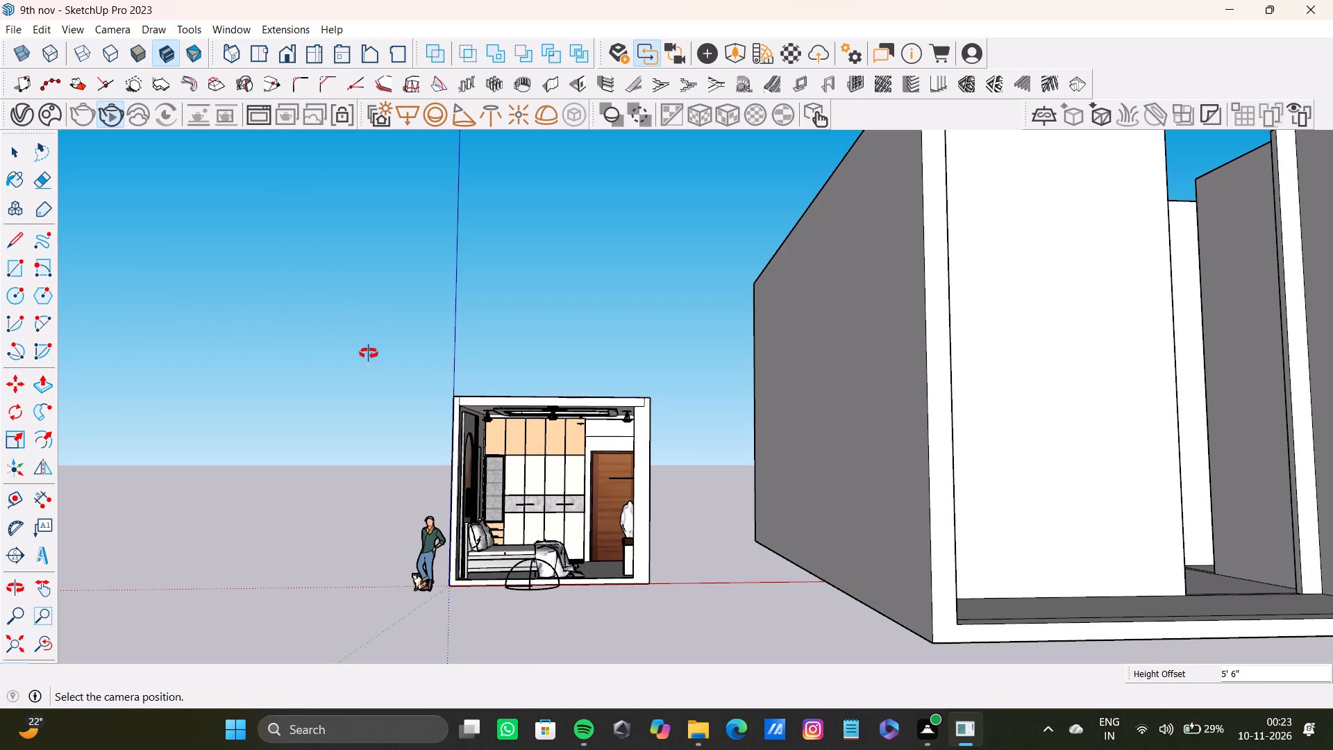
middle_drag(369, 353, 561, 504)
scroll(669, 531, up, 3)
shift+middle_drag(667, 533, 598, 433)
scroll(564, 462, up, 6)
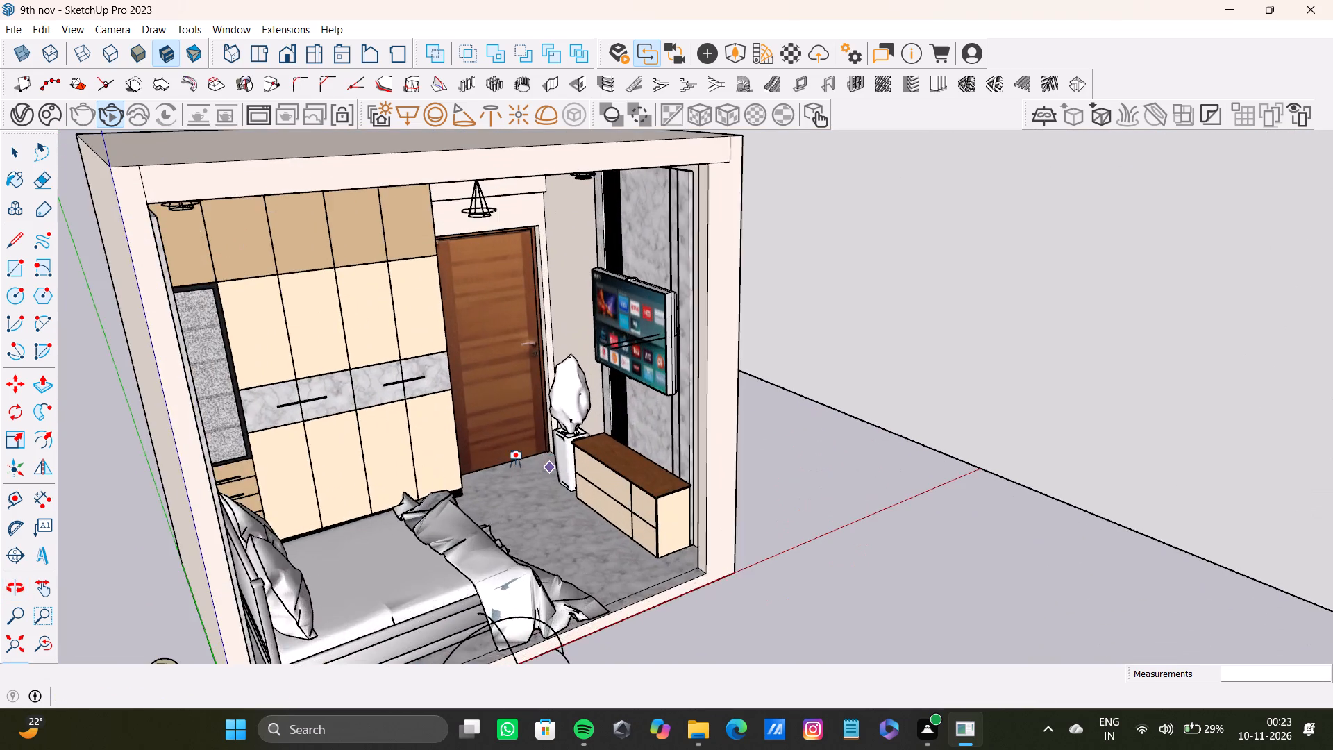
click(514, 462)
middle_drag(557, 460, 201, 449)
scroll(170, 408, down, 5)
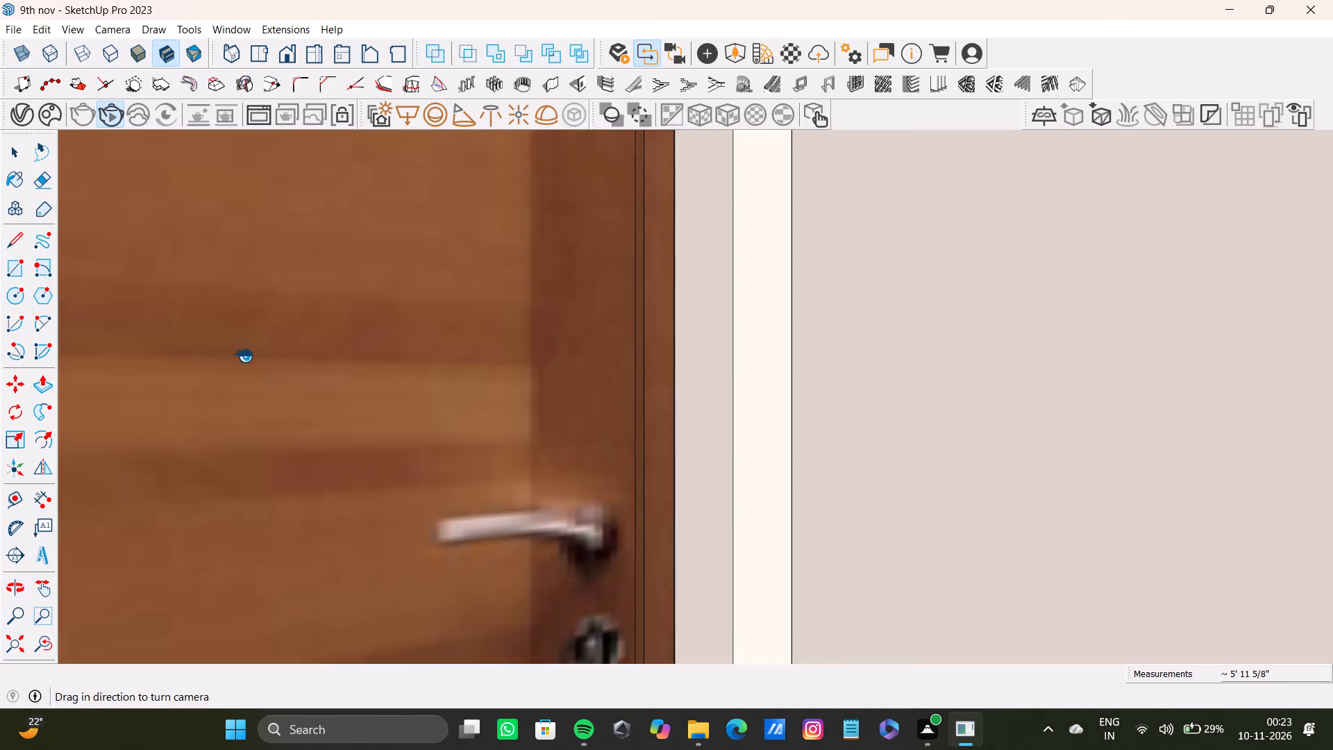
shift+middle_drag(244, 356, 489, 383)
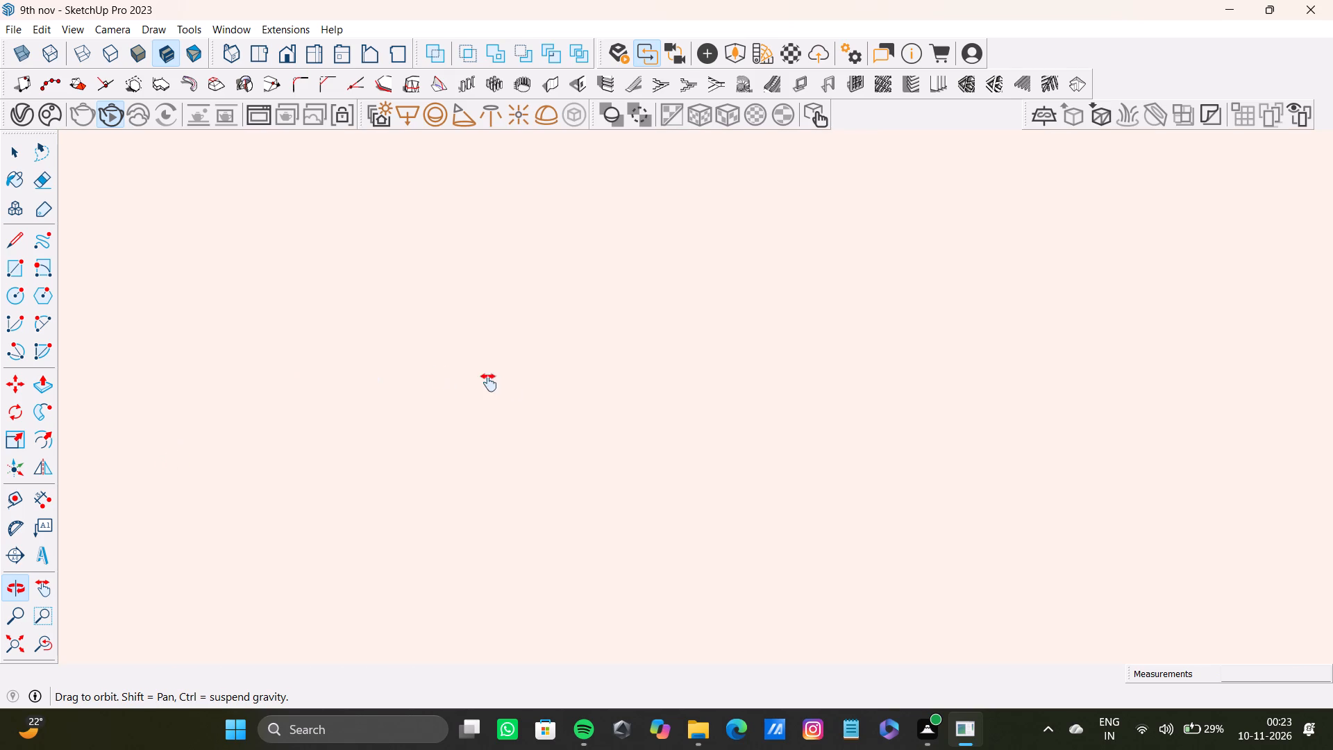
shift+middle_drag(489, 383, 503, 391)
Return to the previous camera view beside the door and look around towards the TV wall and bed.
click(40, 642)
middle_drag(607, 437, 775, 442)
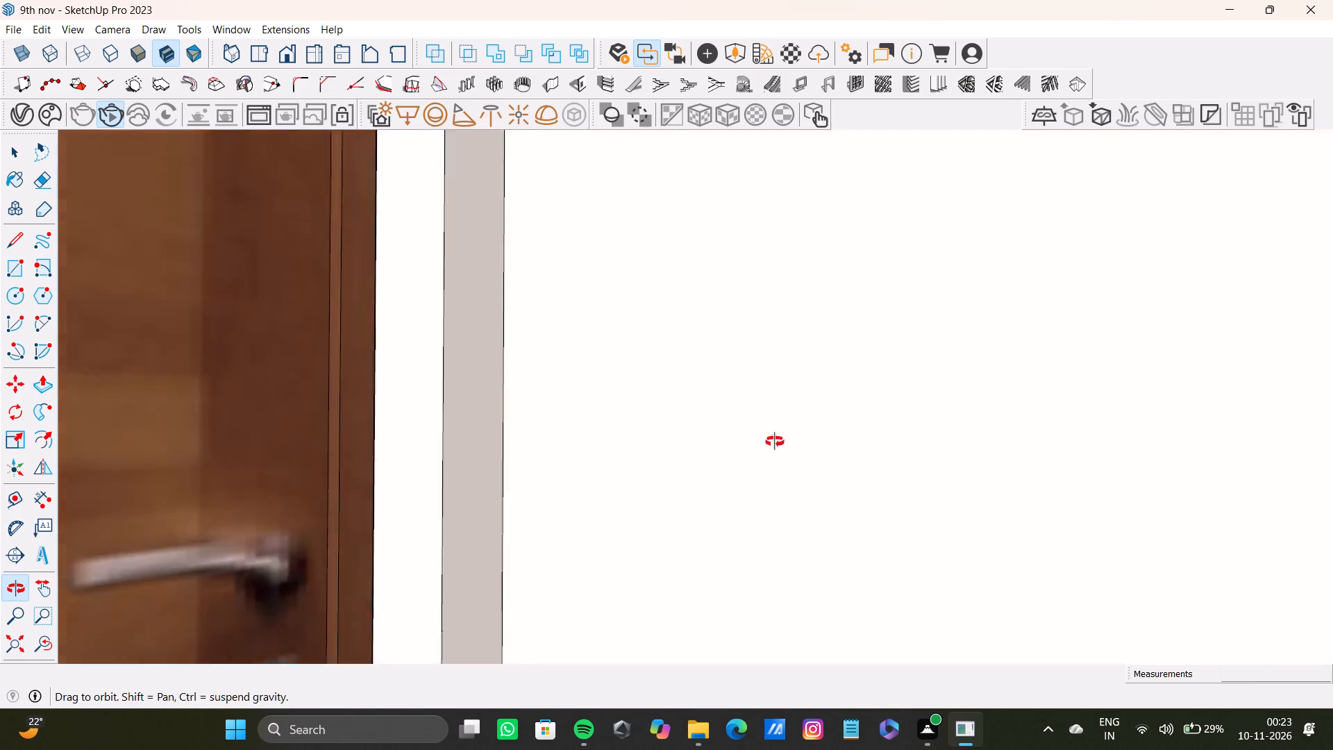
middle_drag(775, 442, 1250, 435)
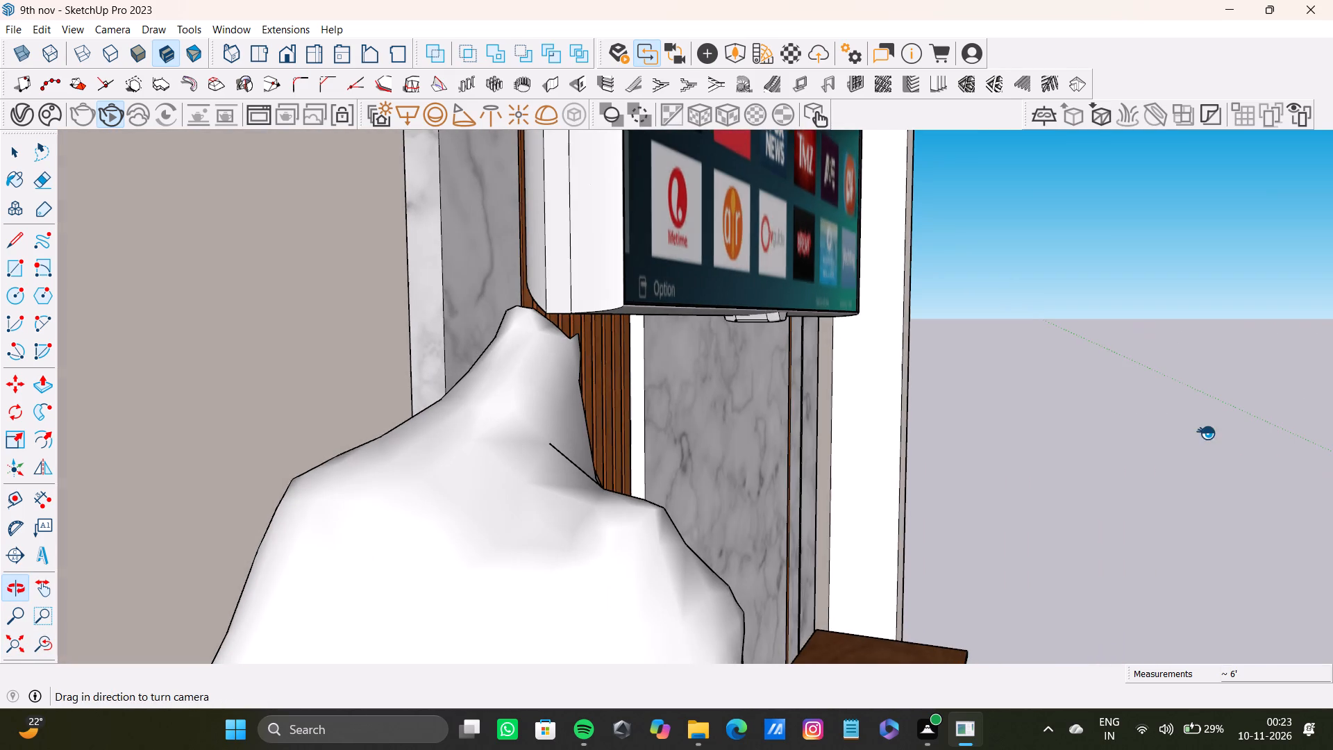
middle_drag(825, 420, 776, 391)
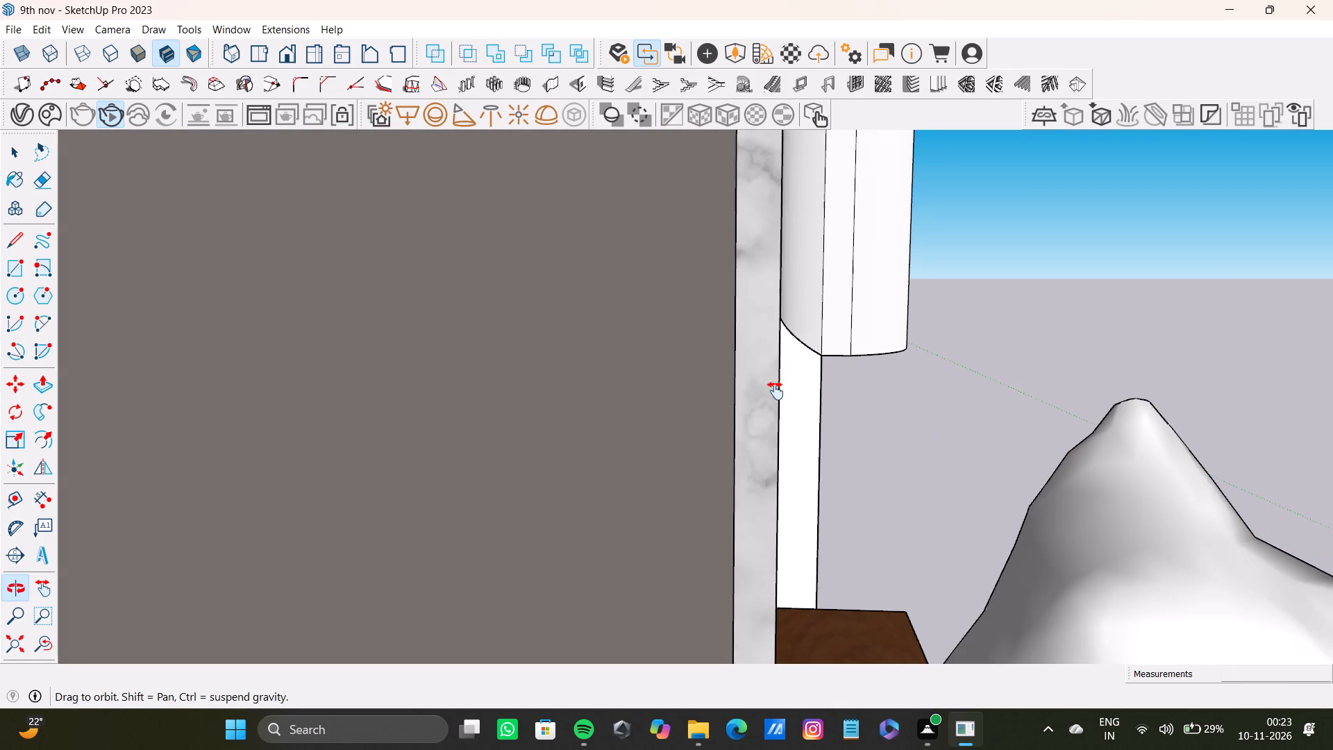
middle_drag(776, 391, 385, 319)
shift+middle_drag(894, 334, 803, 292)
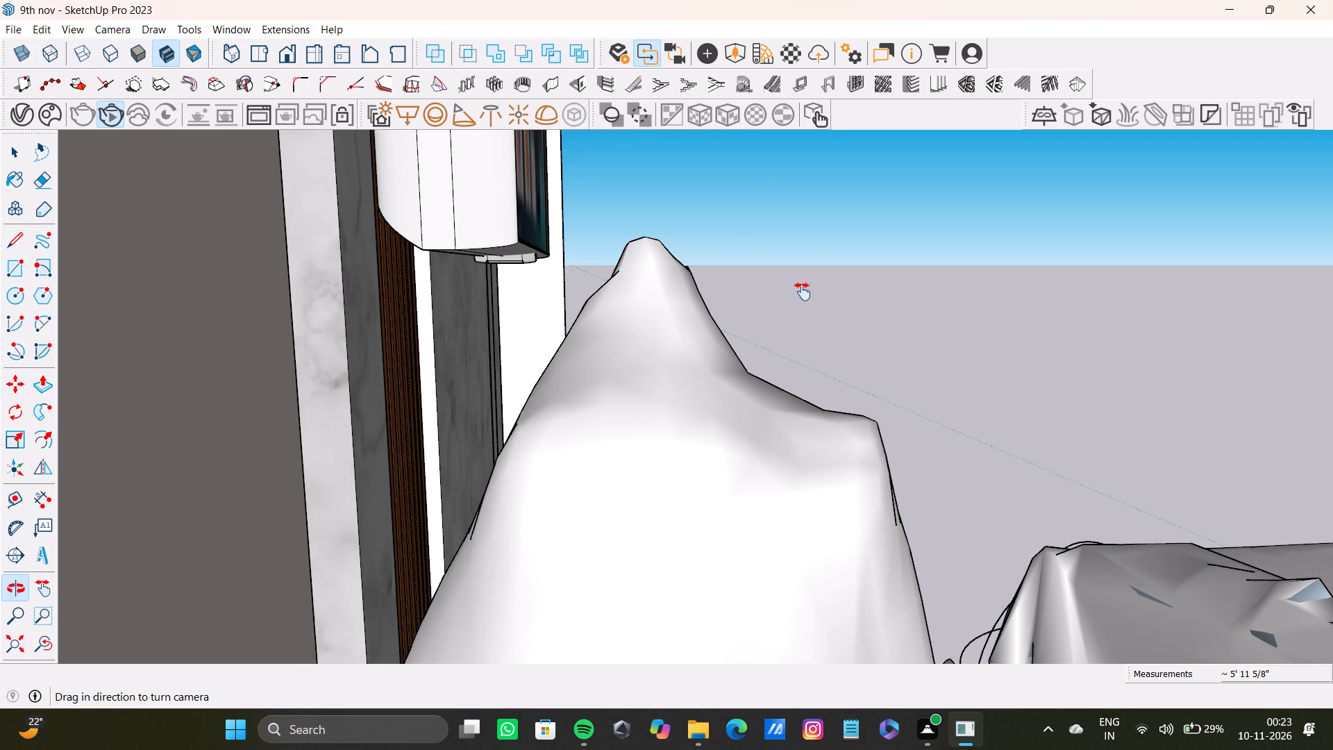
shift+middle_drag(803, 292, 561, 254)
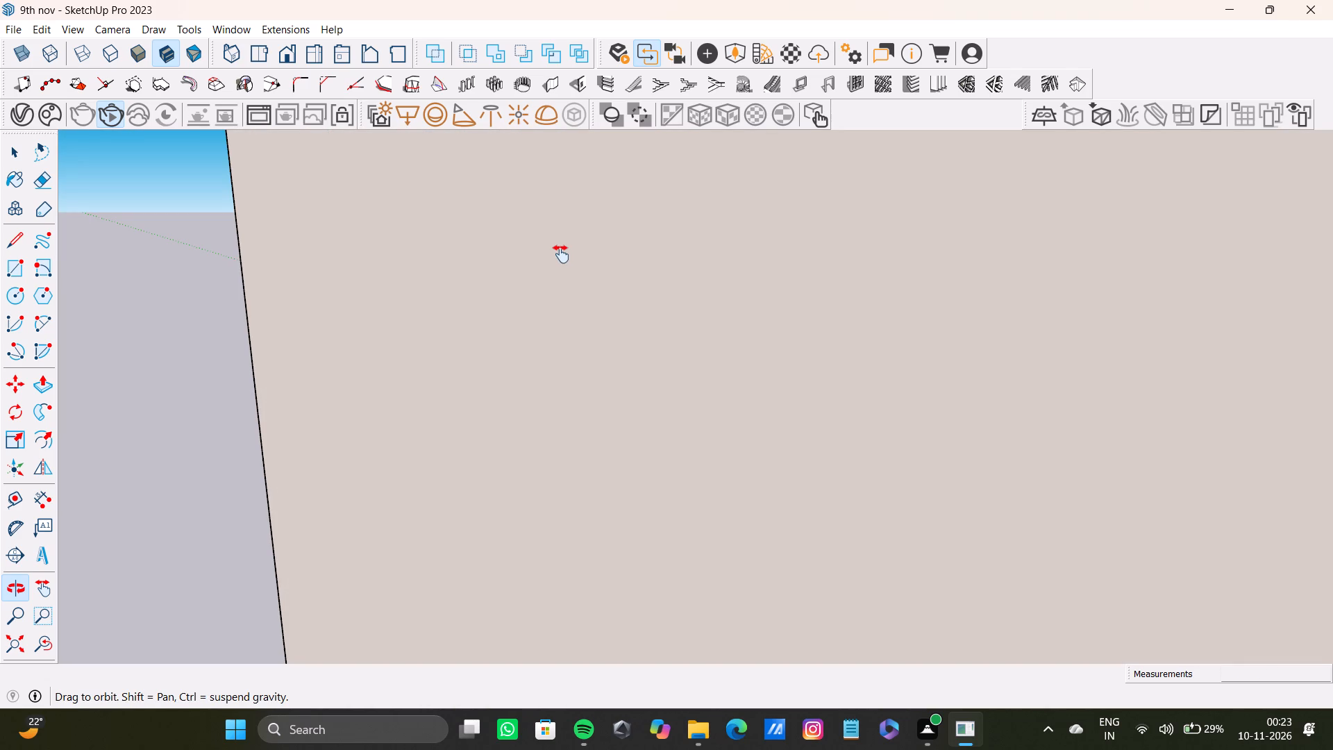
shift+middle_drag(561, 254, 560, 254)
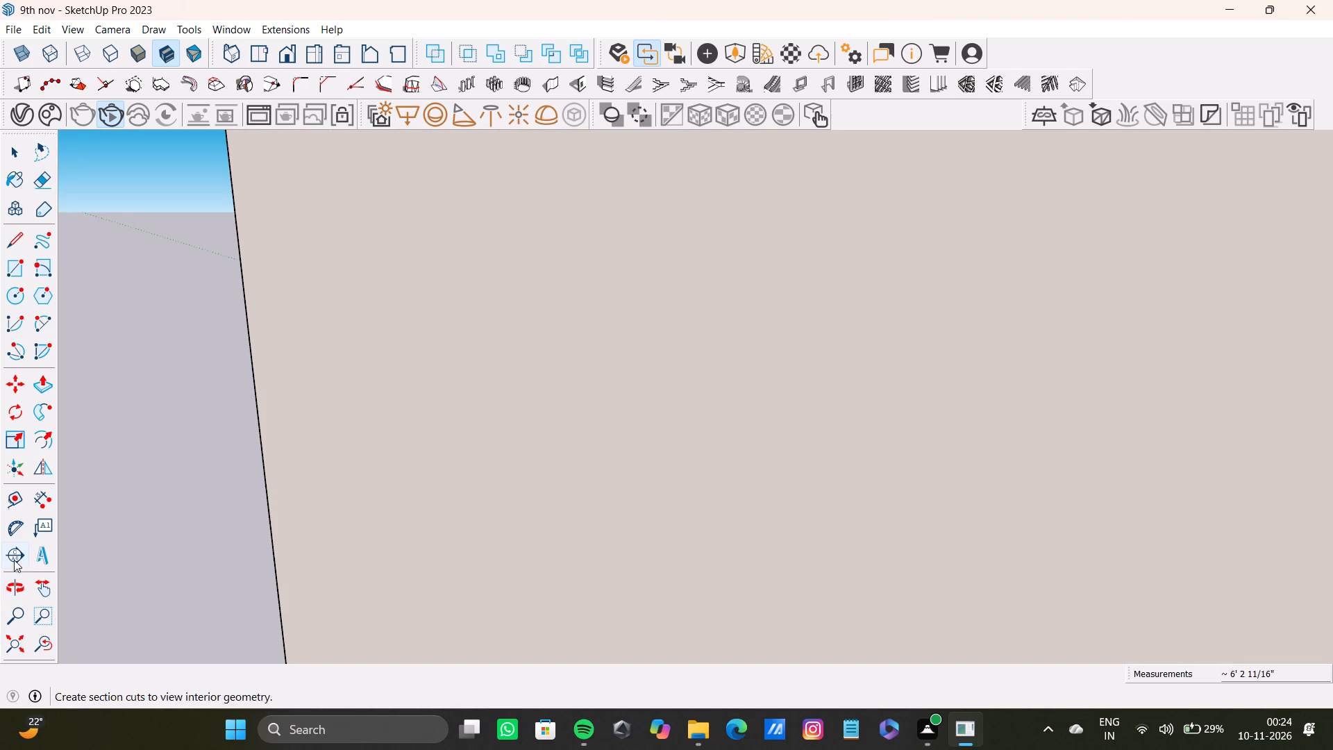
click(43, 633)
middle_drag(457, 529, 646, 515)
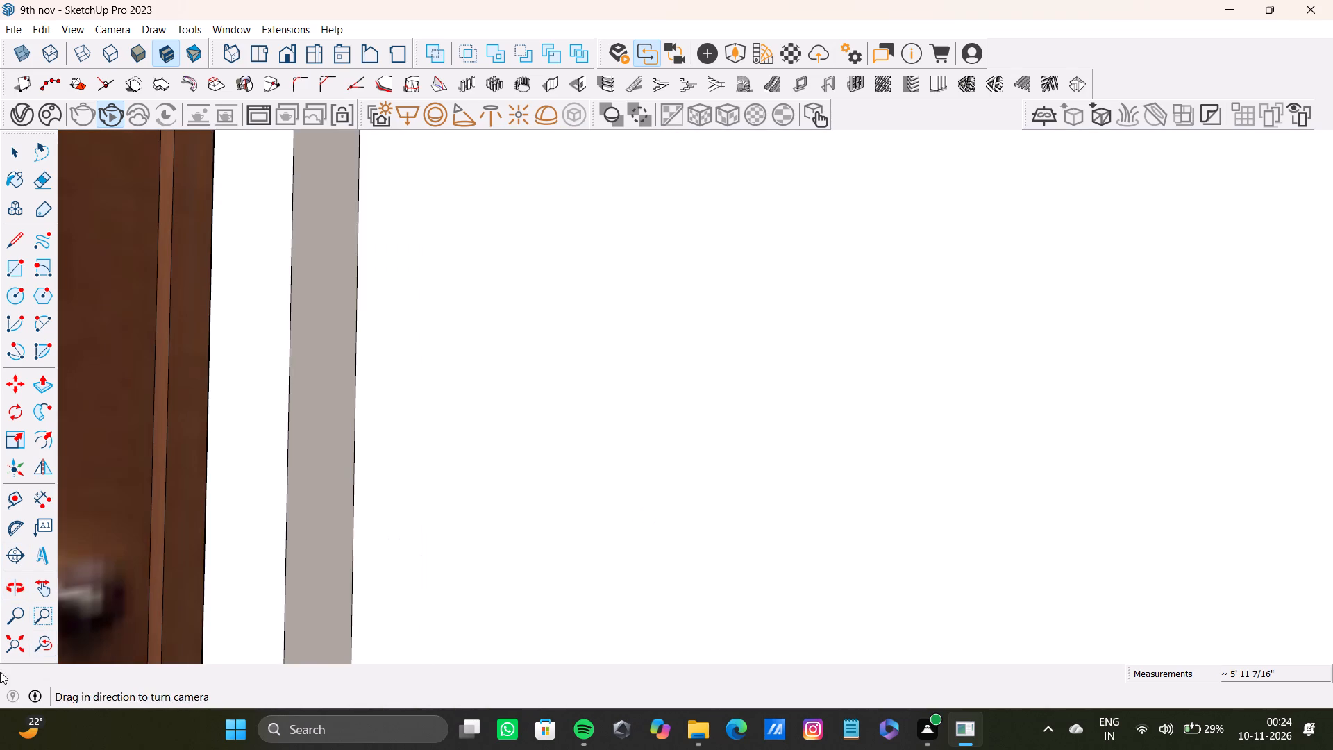
Zoom out to the whole model and examine the bed, wardrobe and door through the bedroom's open side.
click(12, 631)
middle_drag(63, 603, 978, 749)
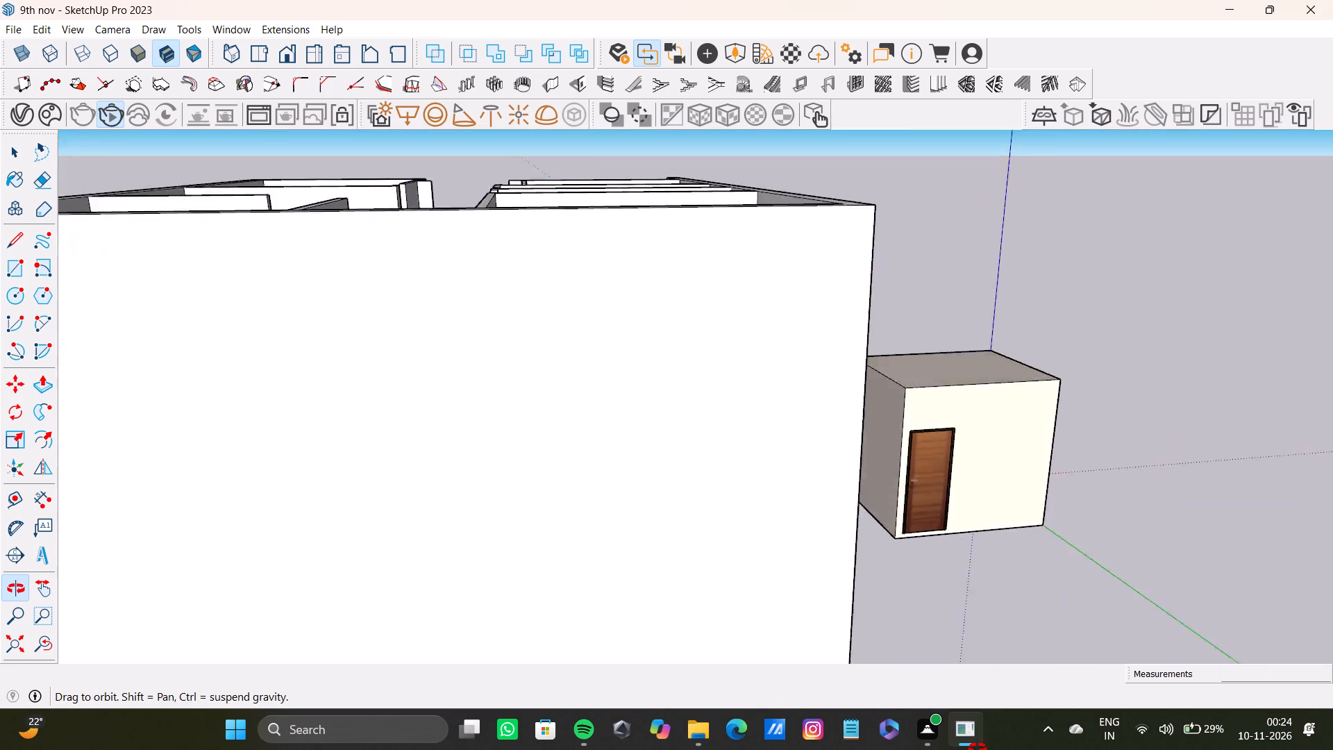
middle_drag(978, 749, 0, 515)
middle_drag(680, 460, 498, 552)
shift+scroll(403, 498, up, 10)
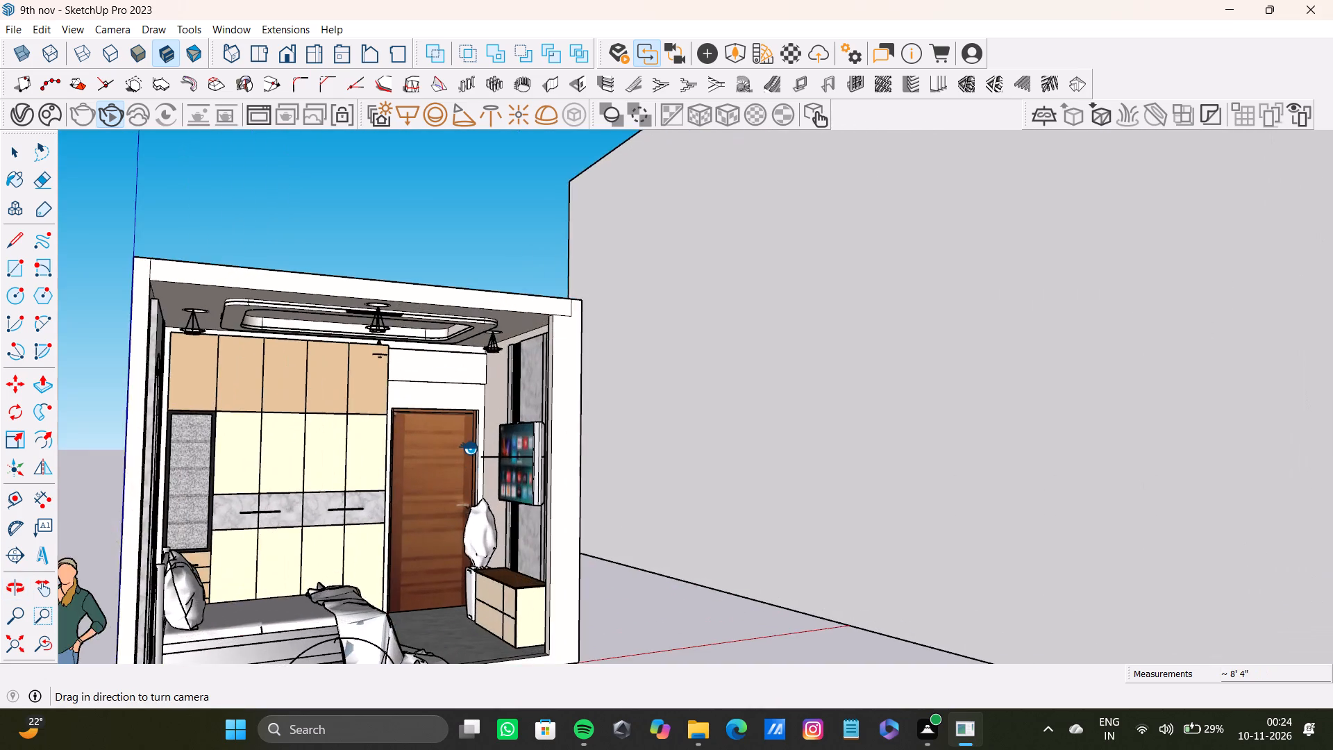
shift+scroll(469, 448, up, 2)
shift+middle_drag(467, 447, 674, 485)
scroll(687, 470, up, 8)
scroll(661, 447, down, 3)
shift+middle_drag(658, 456, 744, 403)
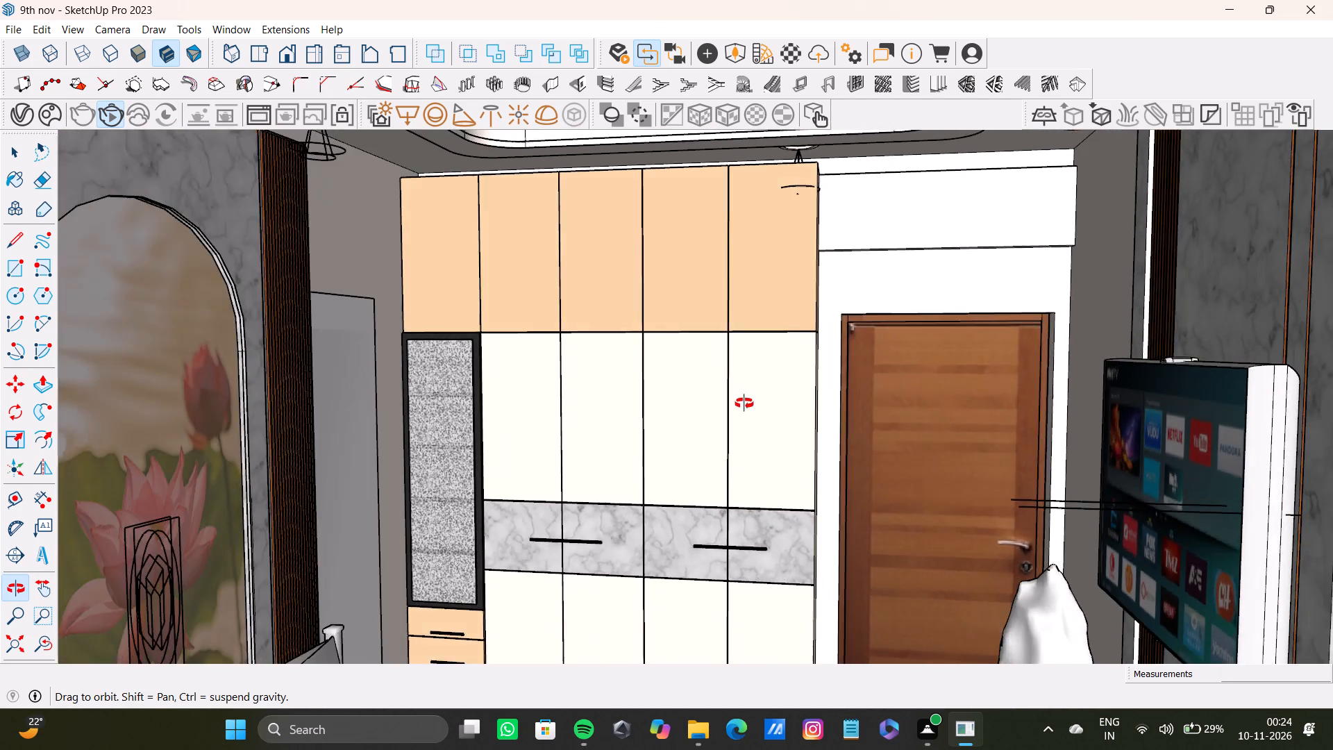
shift+middle_drag(744, 403, 864, 391)
scroll(897, 467, up, 2)
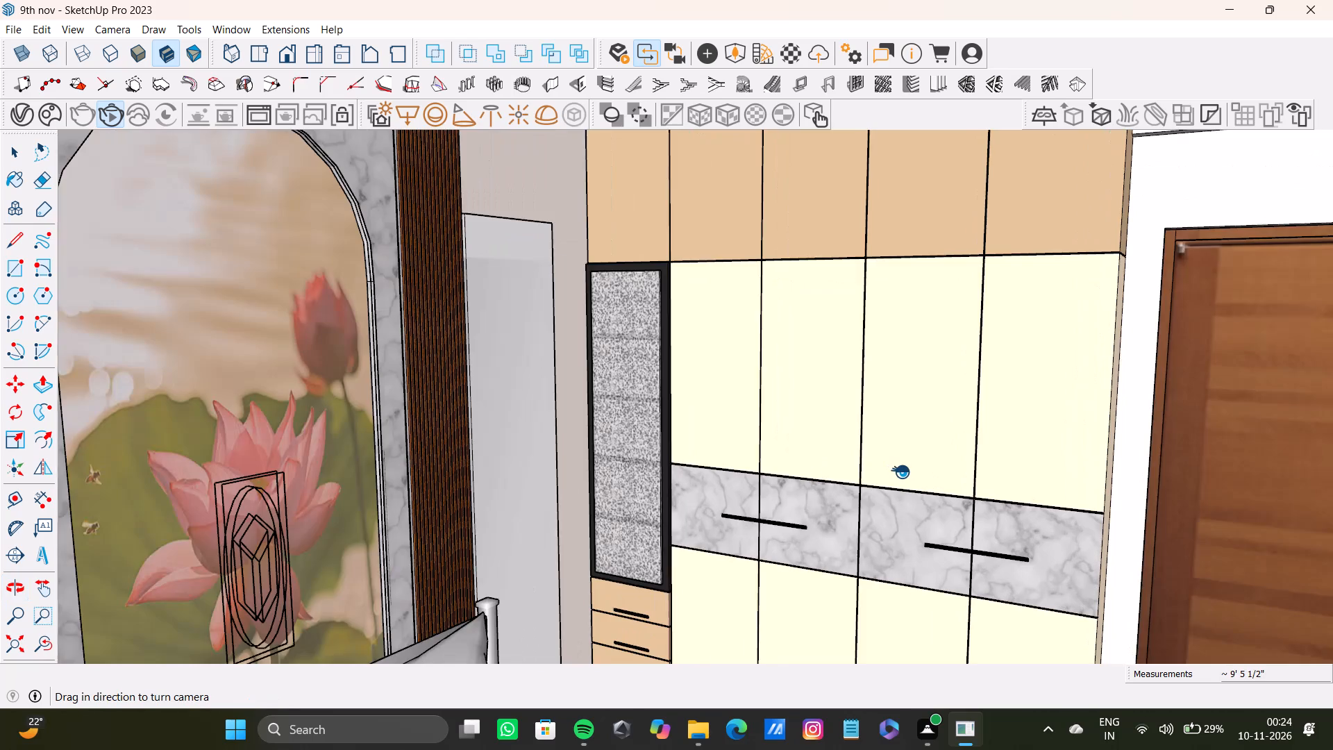
scroll(901, 471, down, 5)
middle_drag(900, 479, 744, 265)
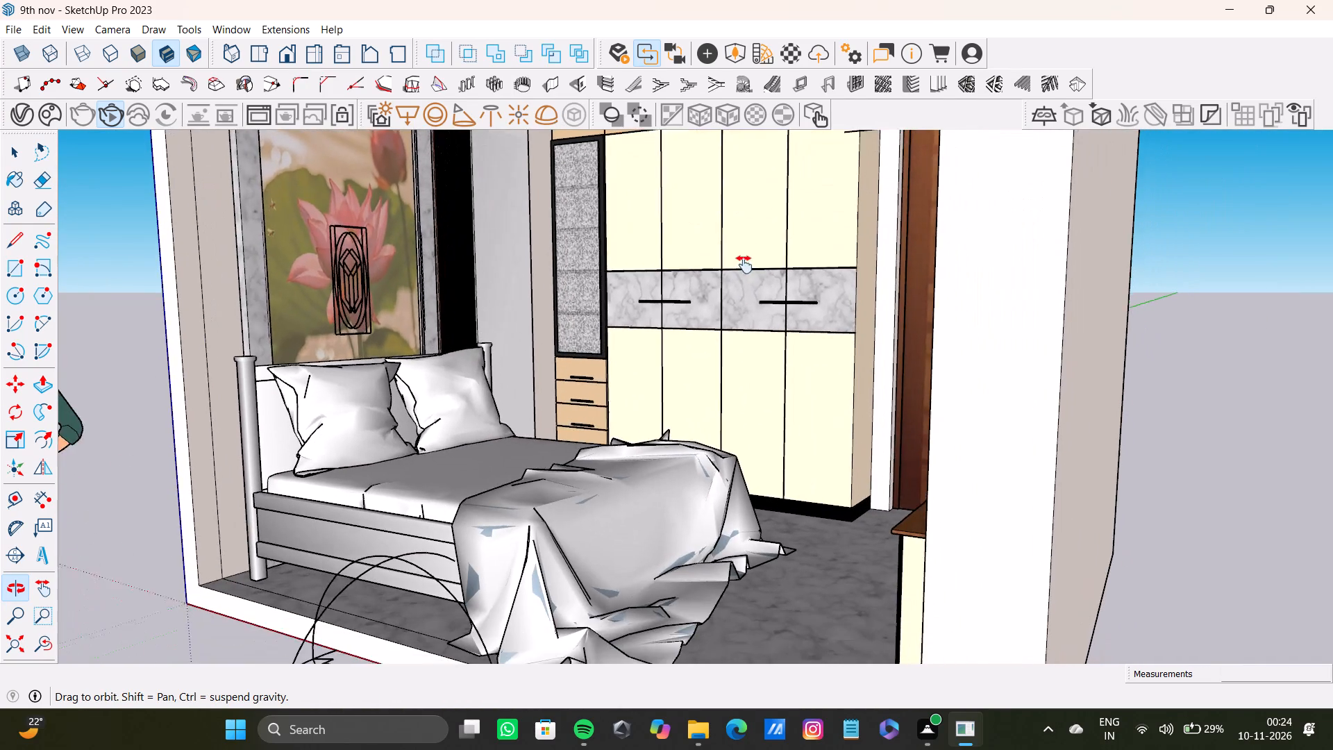
middle_drag(744, 265, 800, 265)
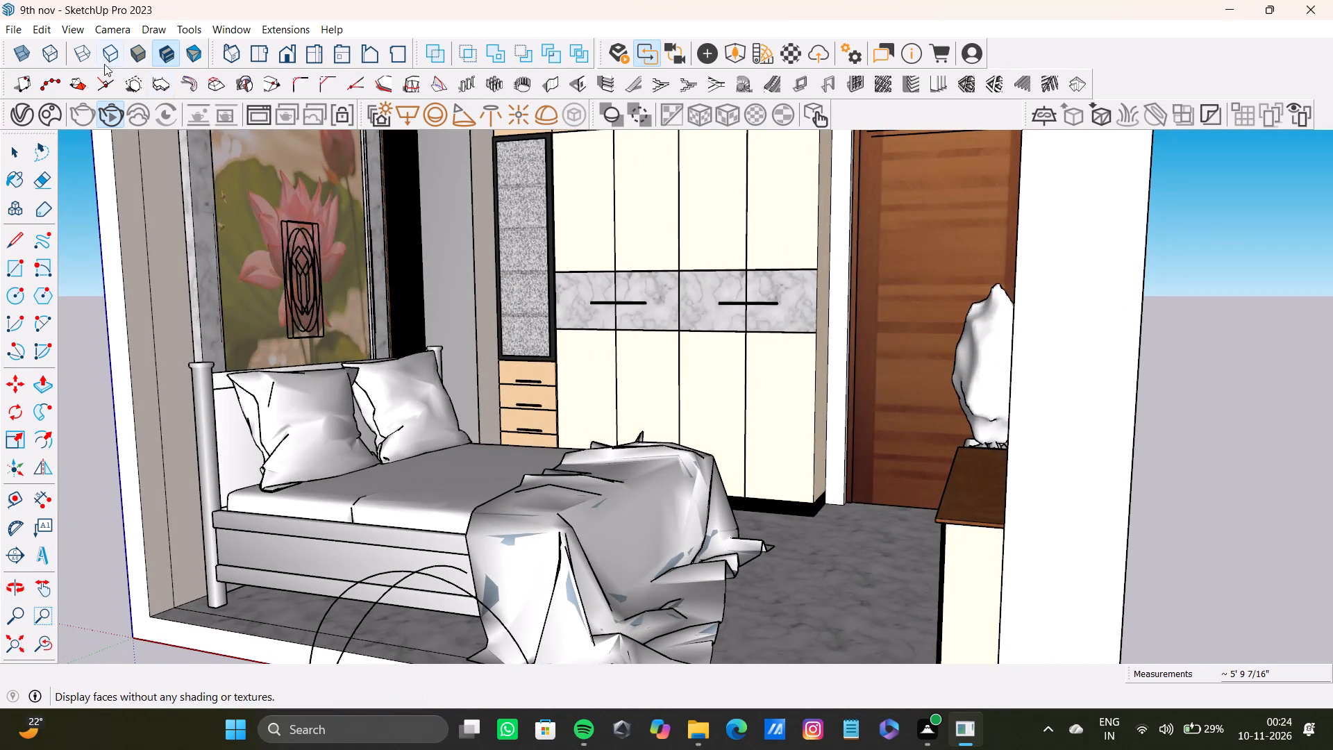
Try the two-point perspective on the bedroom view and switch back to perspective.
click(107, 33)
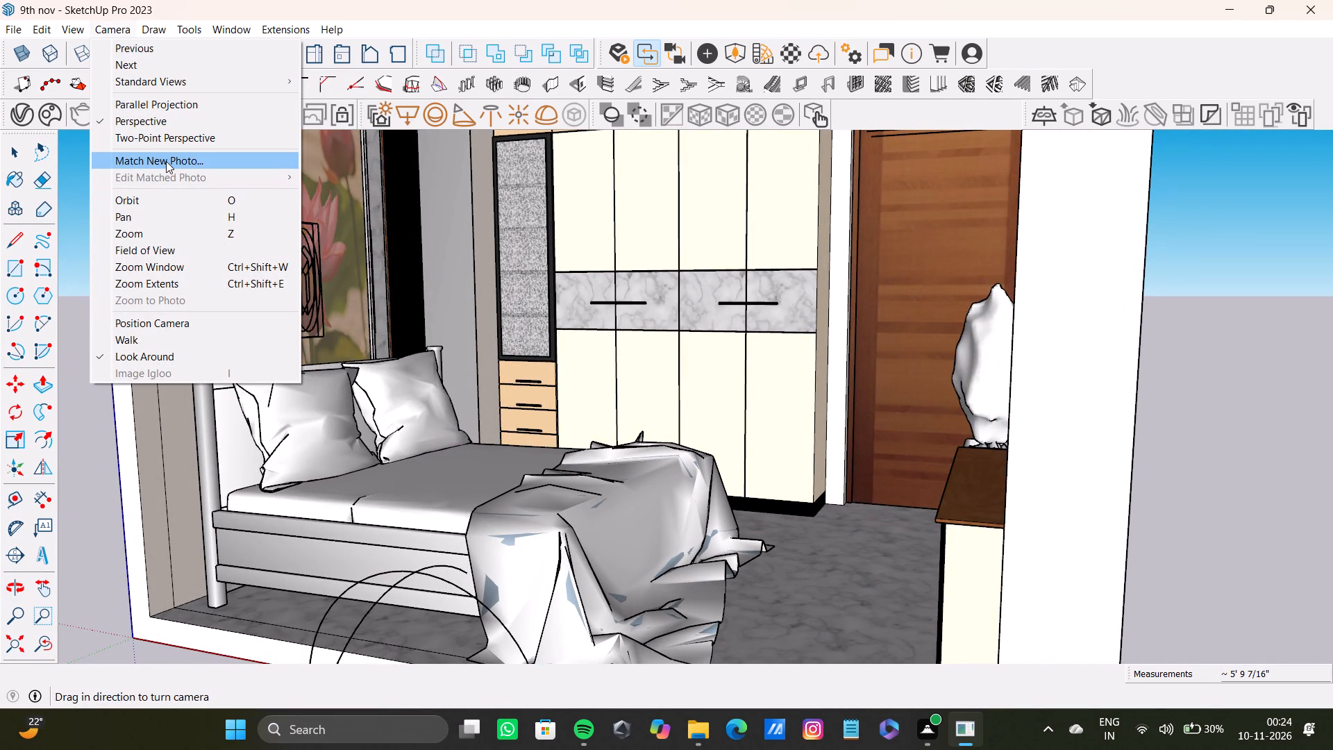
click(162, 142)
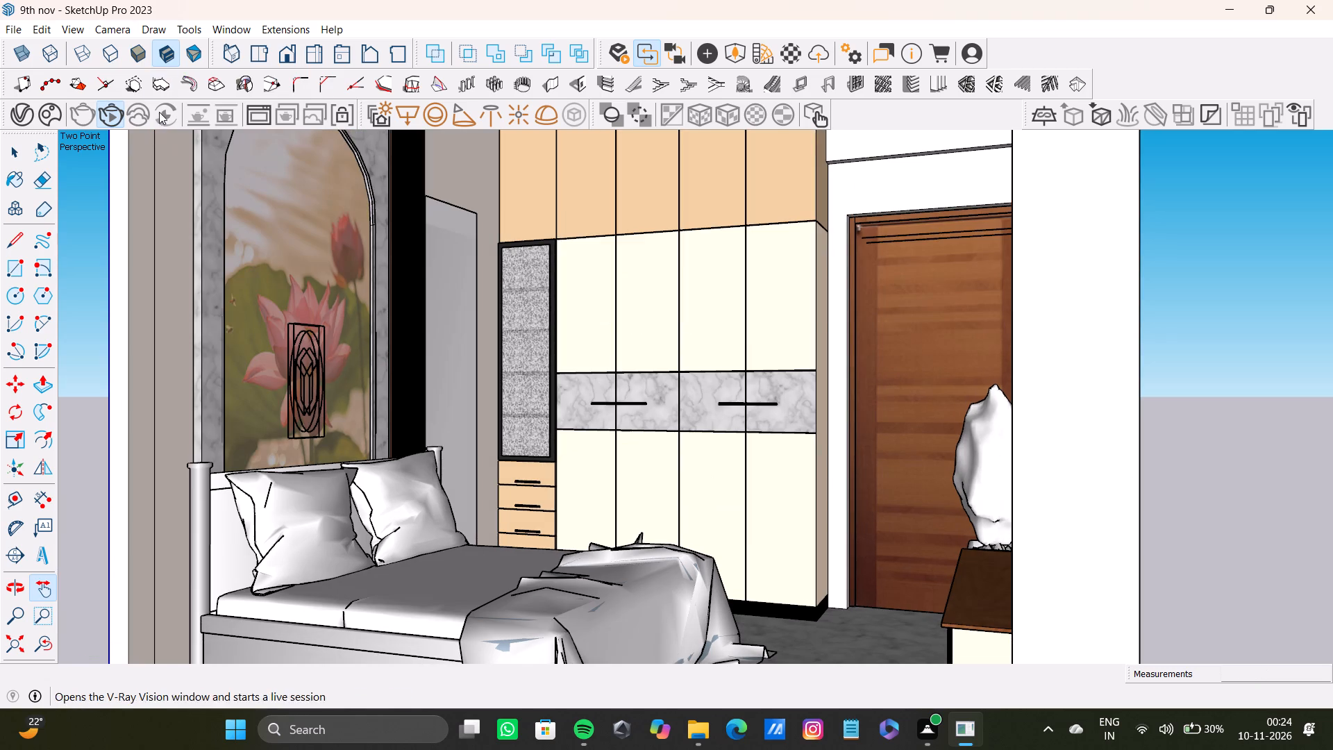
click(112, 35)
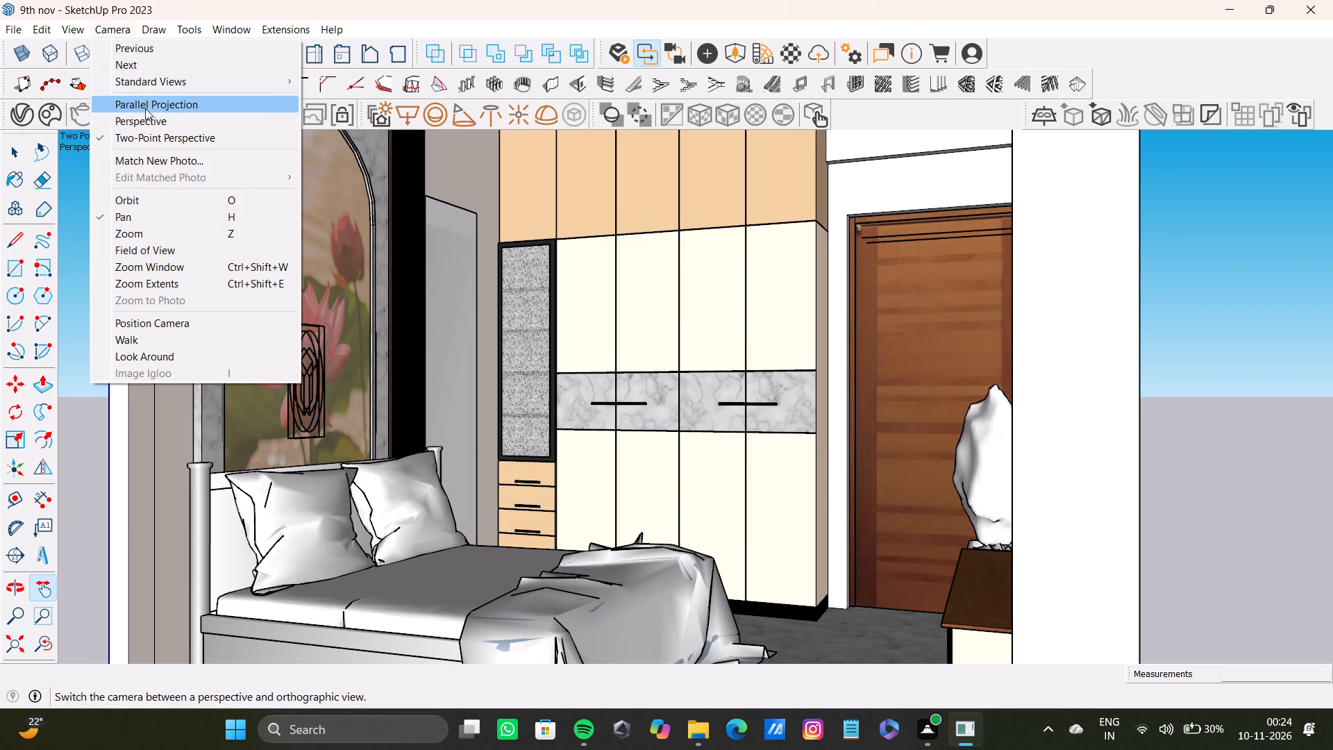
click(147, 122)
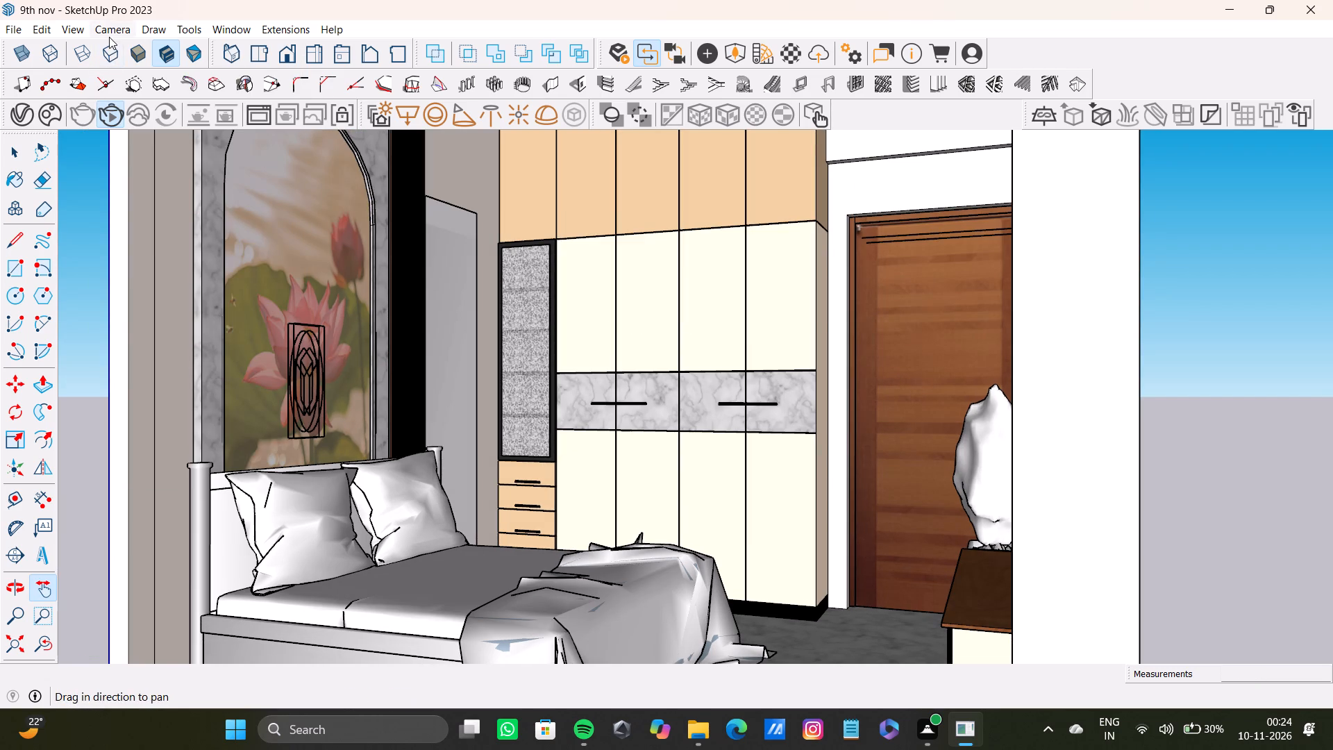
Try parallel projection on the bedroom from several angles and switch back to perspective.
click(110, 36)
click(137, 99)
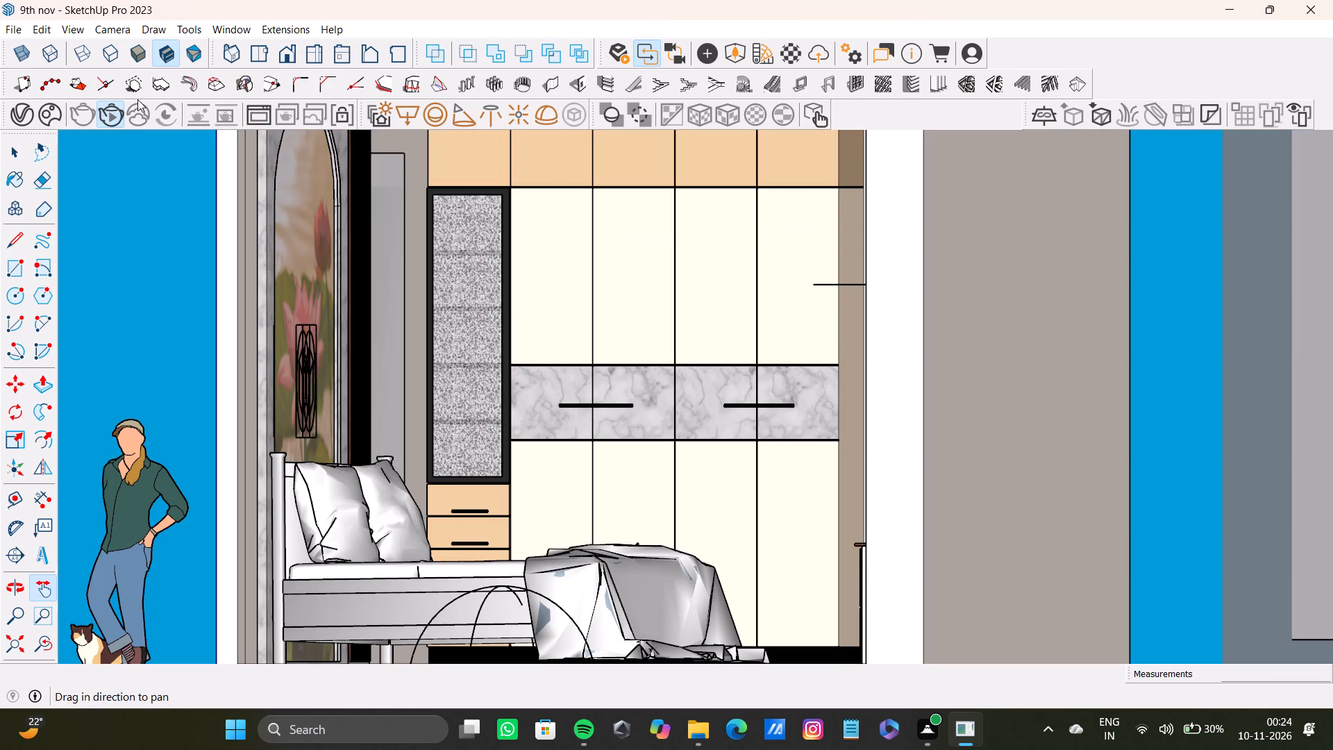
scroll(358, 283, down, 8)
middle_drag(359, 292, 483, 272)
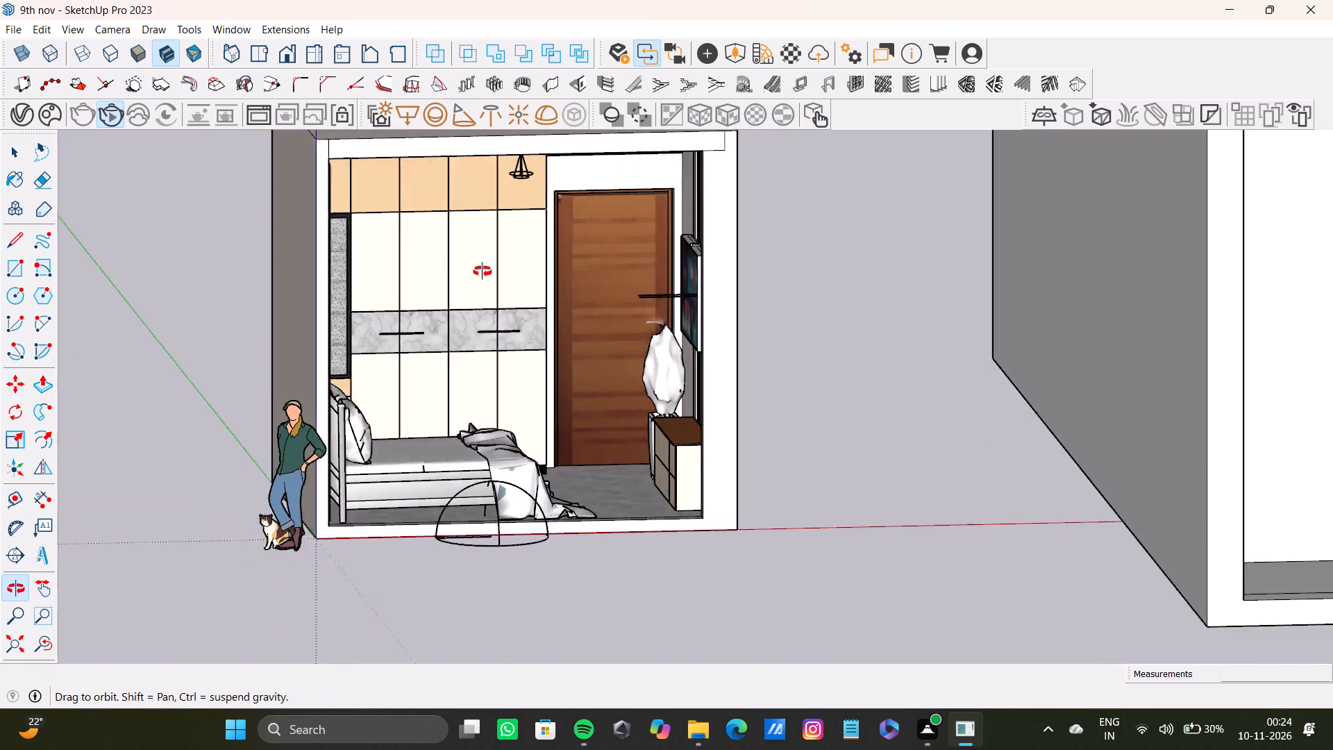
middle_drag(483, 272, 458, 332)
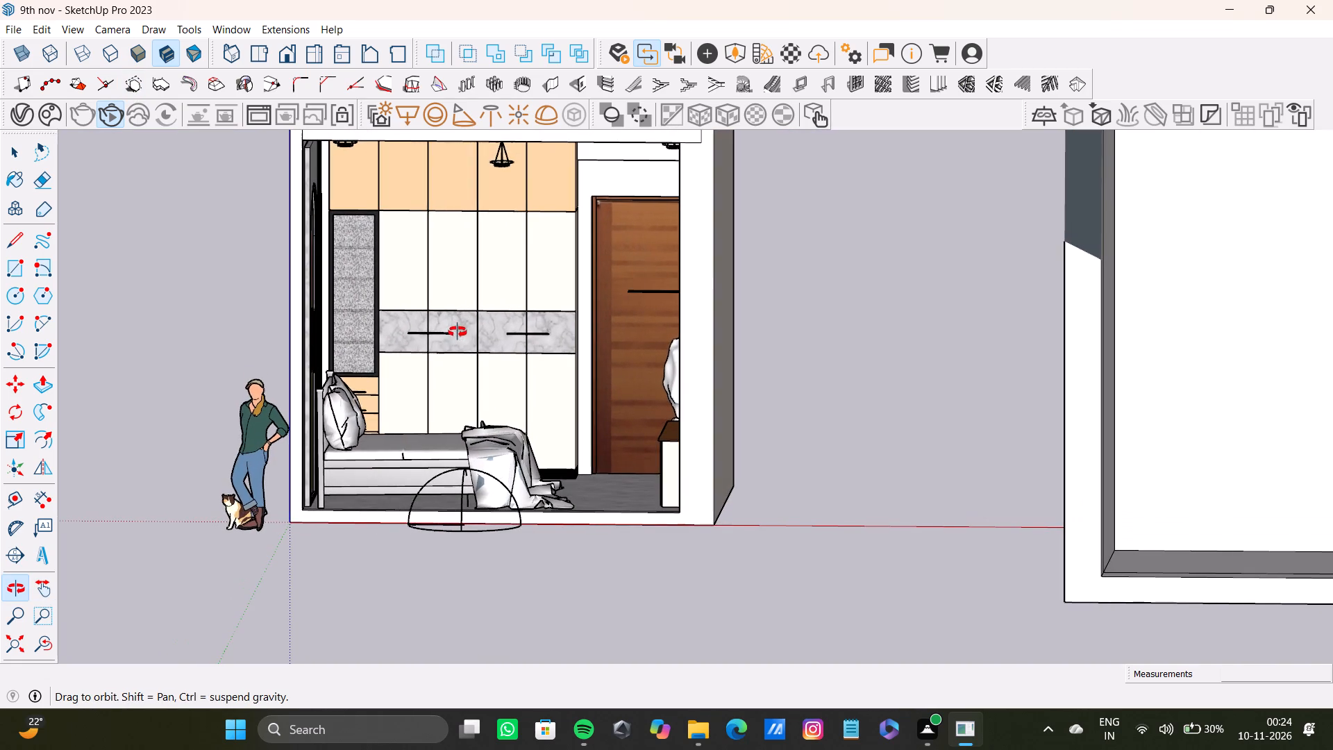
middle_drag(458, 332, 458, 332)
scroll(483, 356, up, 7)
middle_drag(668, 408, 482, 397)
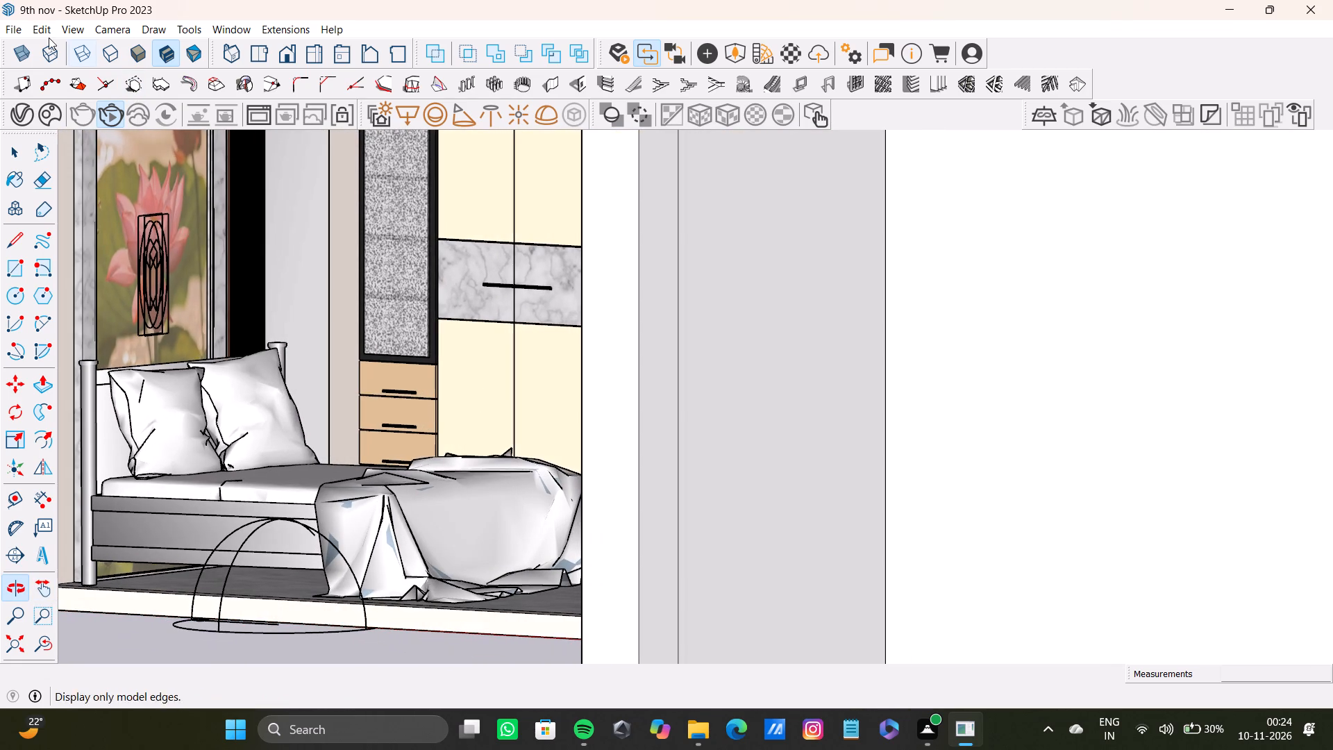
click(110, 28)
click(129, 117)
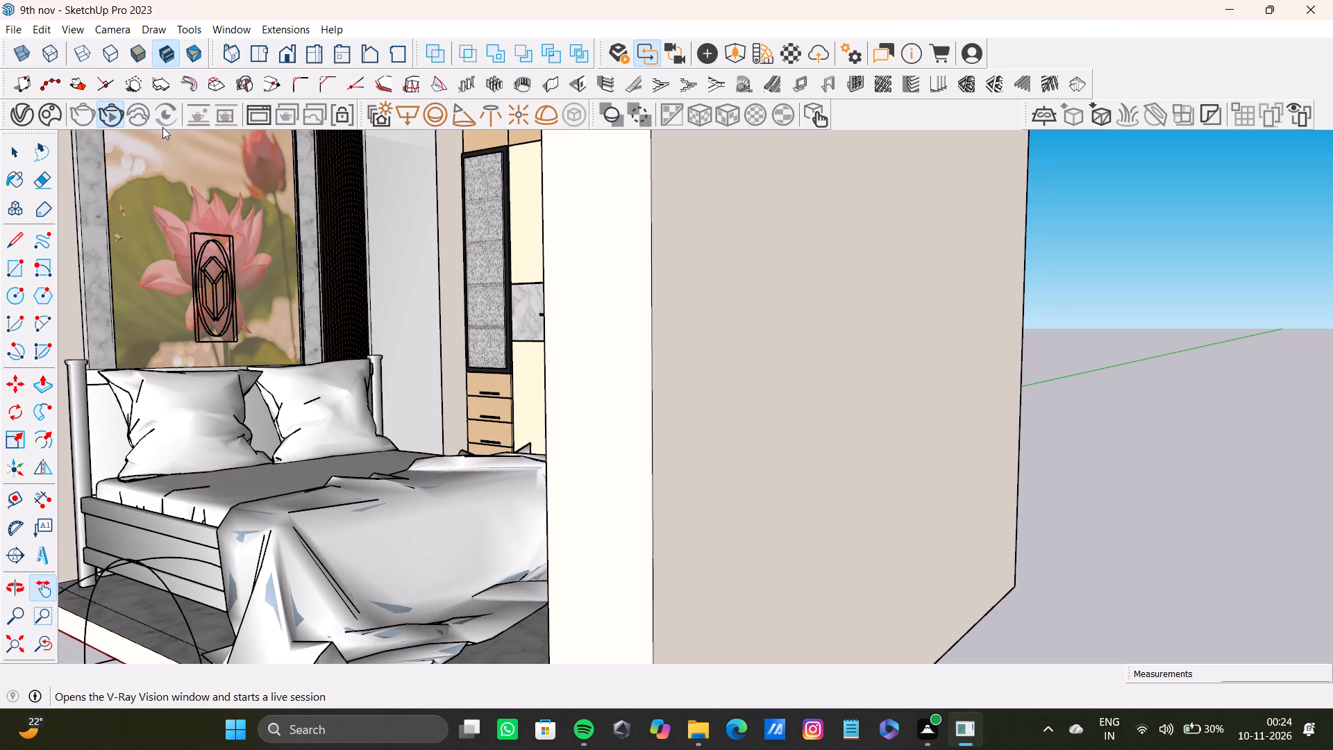
Try the Bottom, Iso and Front standard views of the model.
click(121, 28)
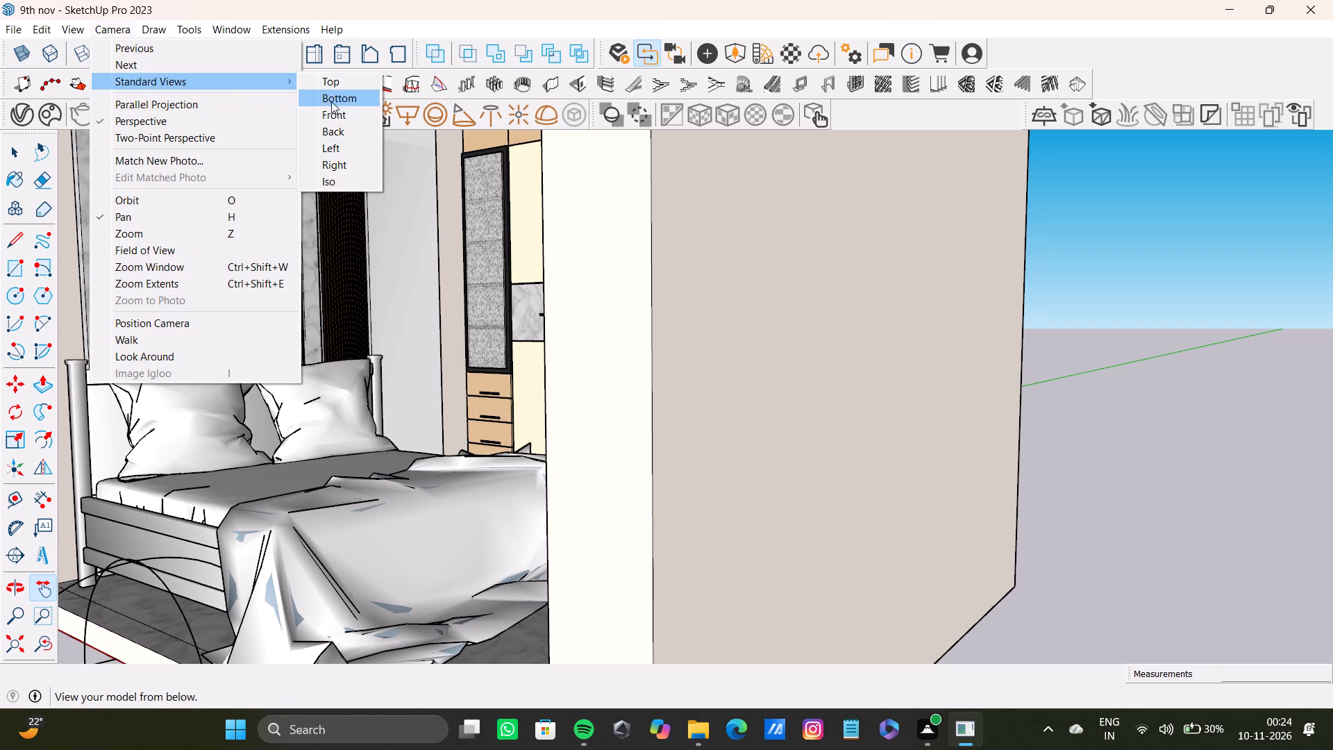
click(345, 97)
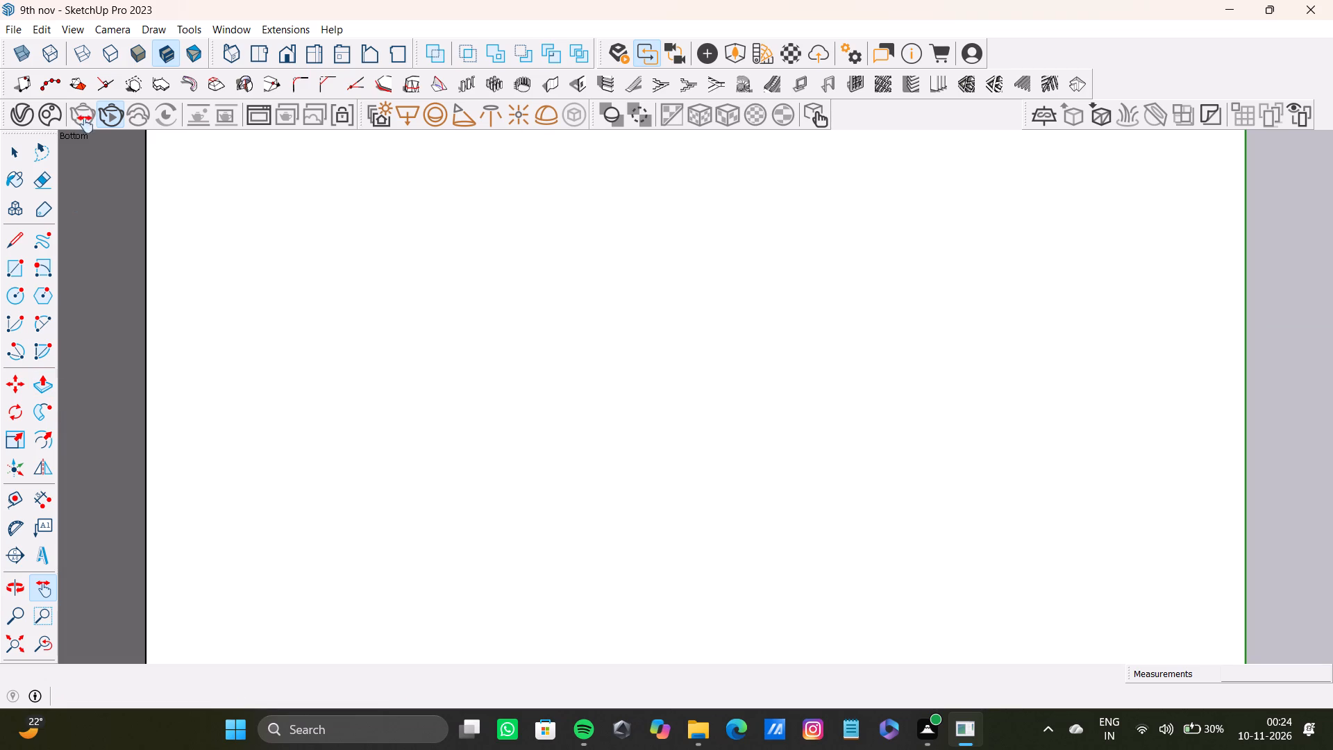
click(126, 30)
click(168, 76)
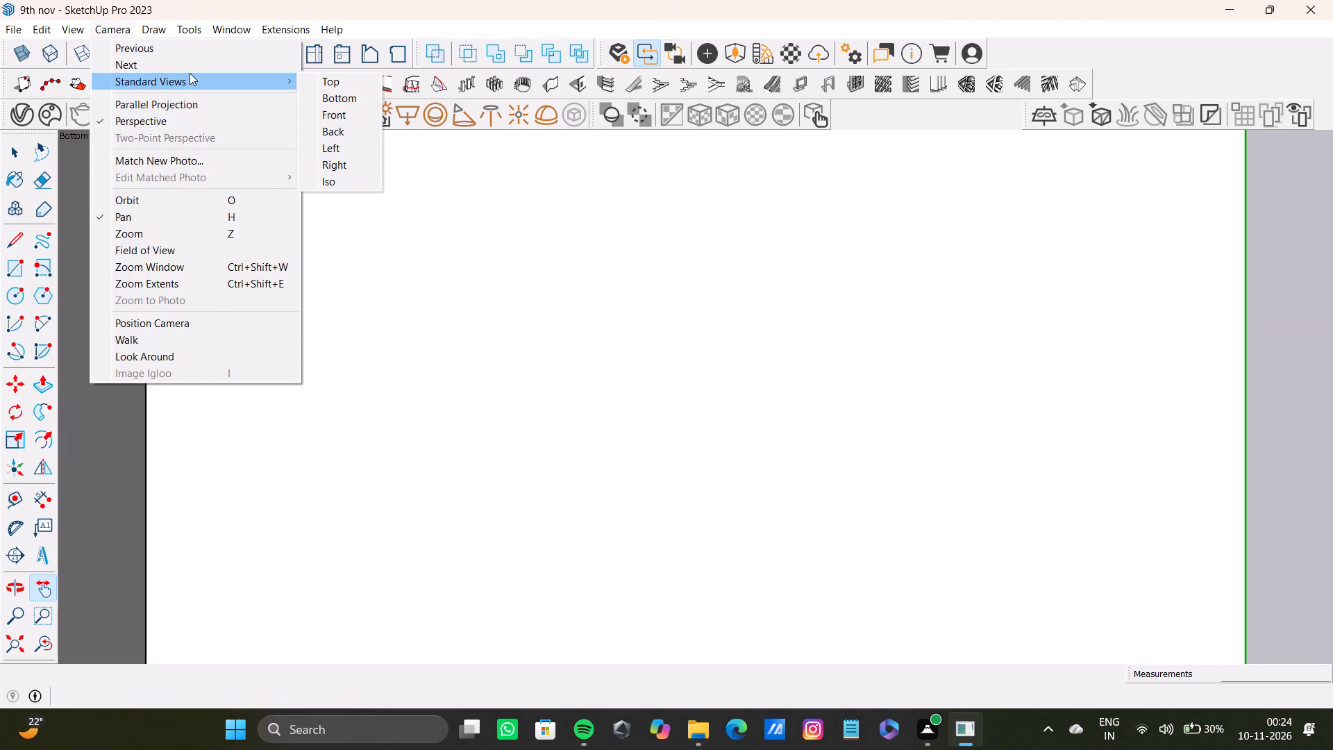
click(342, 178)
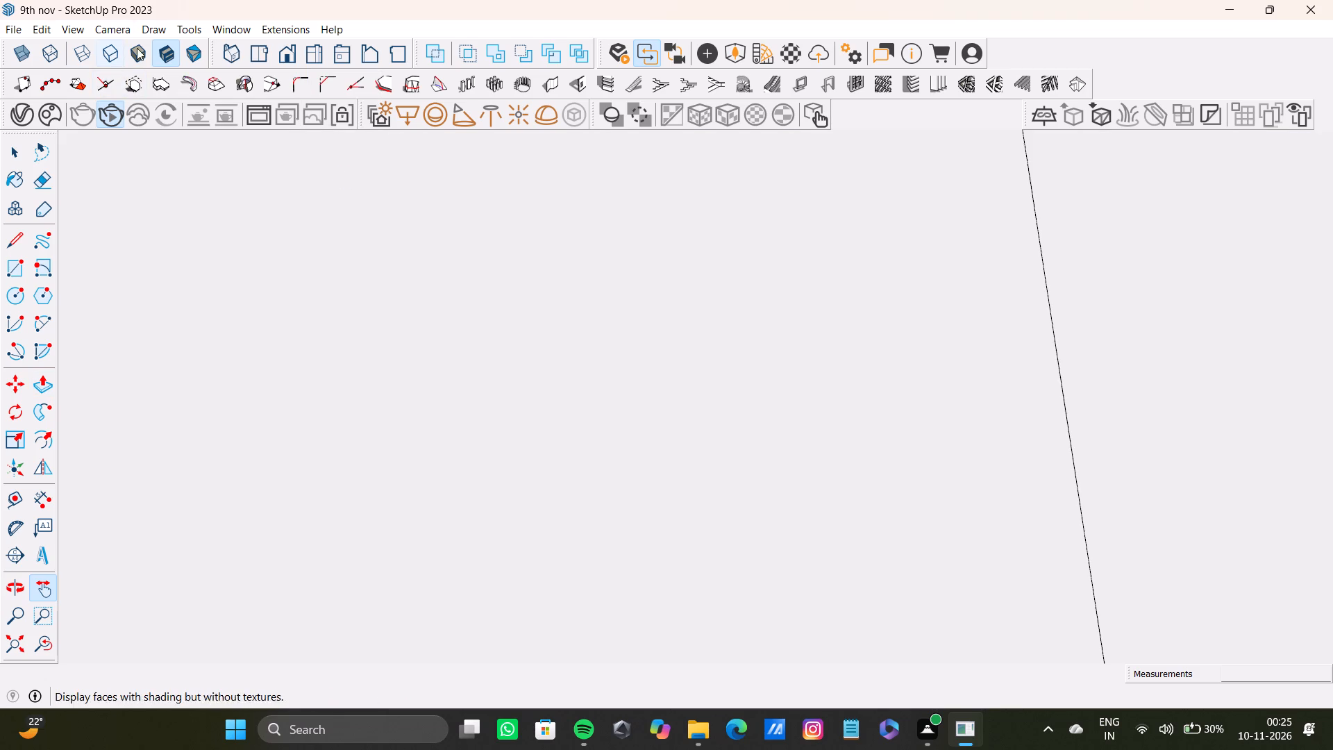
click(157, 27)
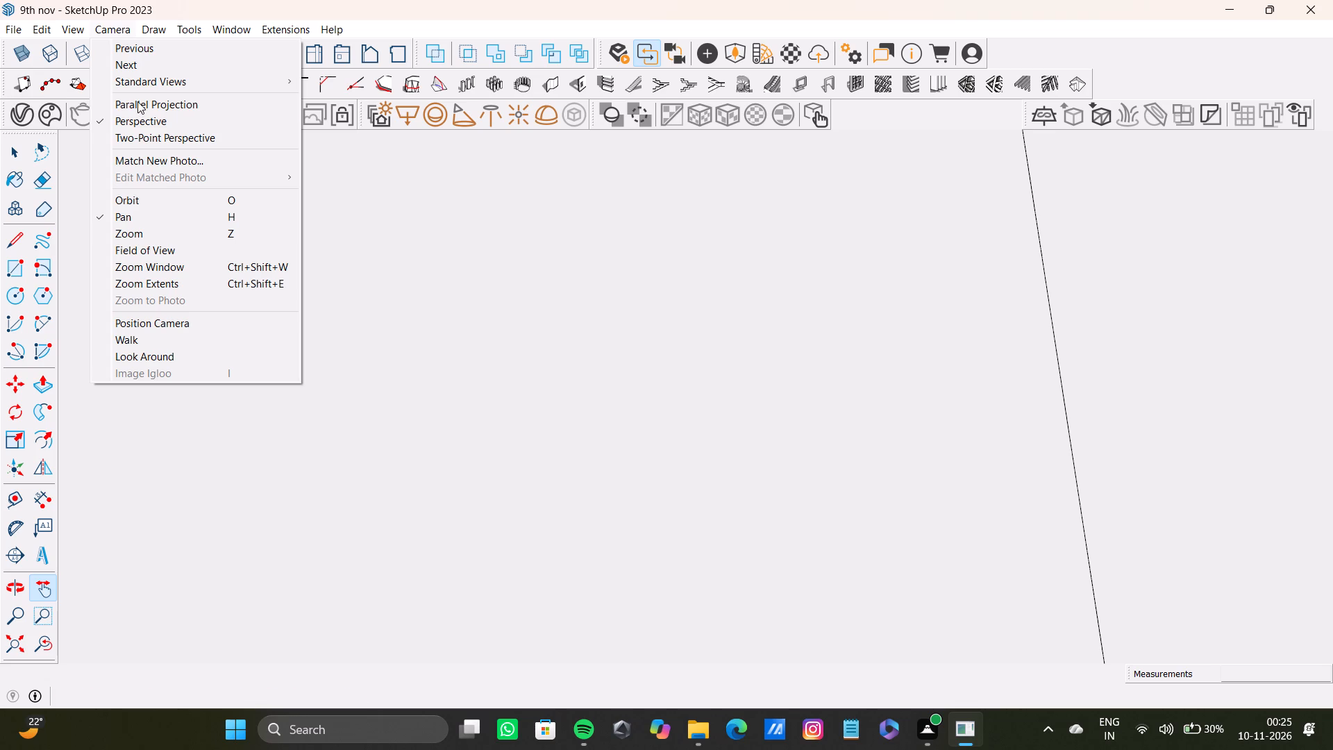
click(142, 81)
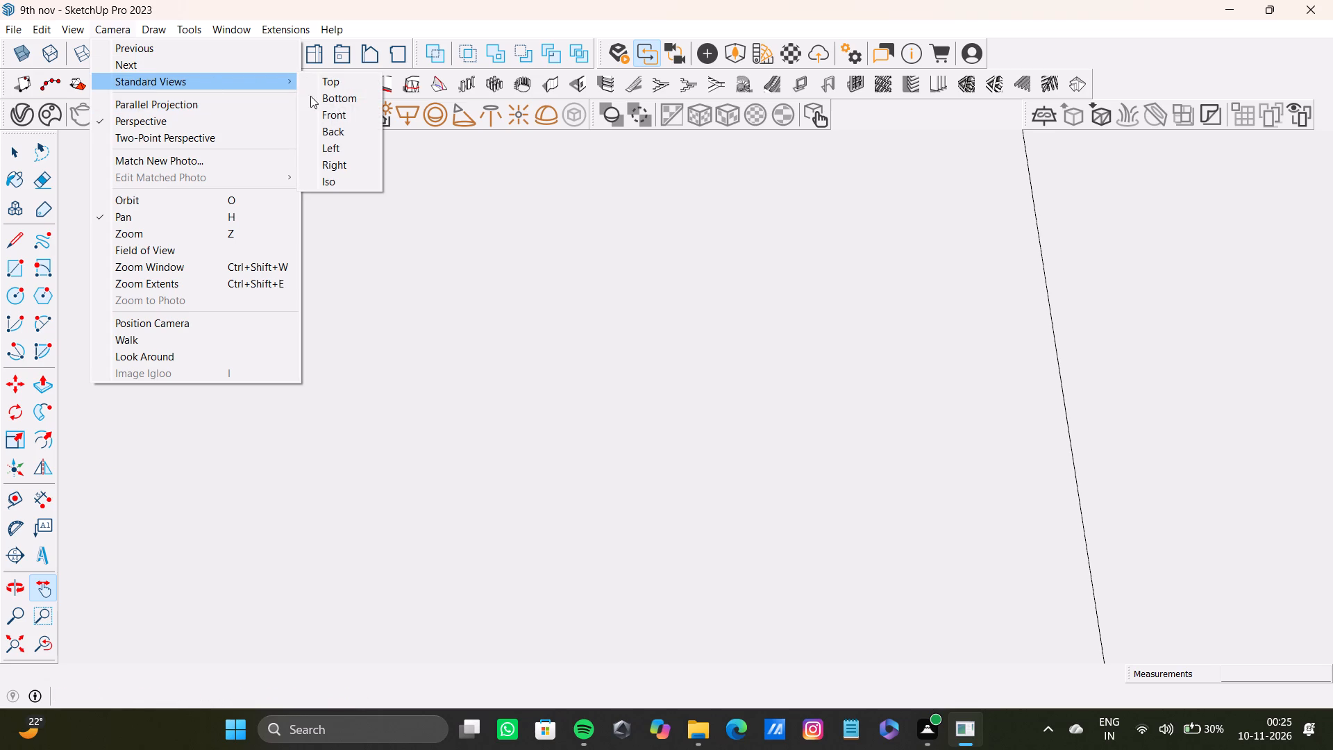
click(337, 117)
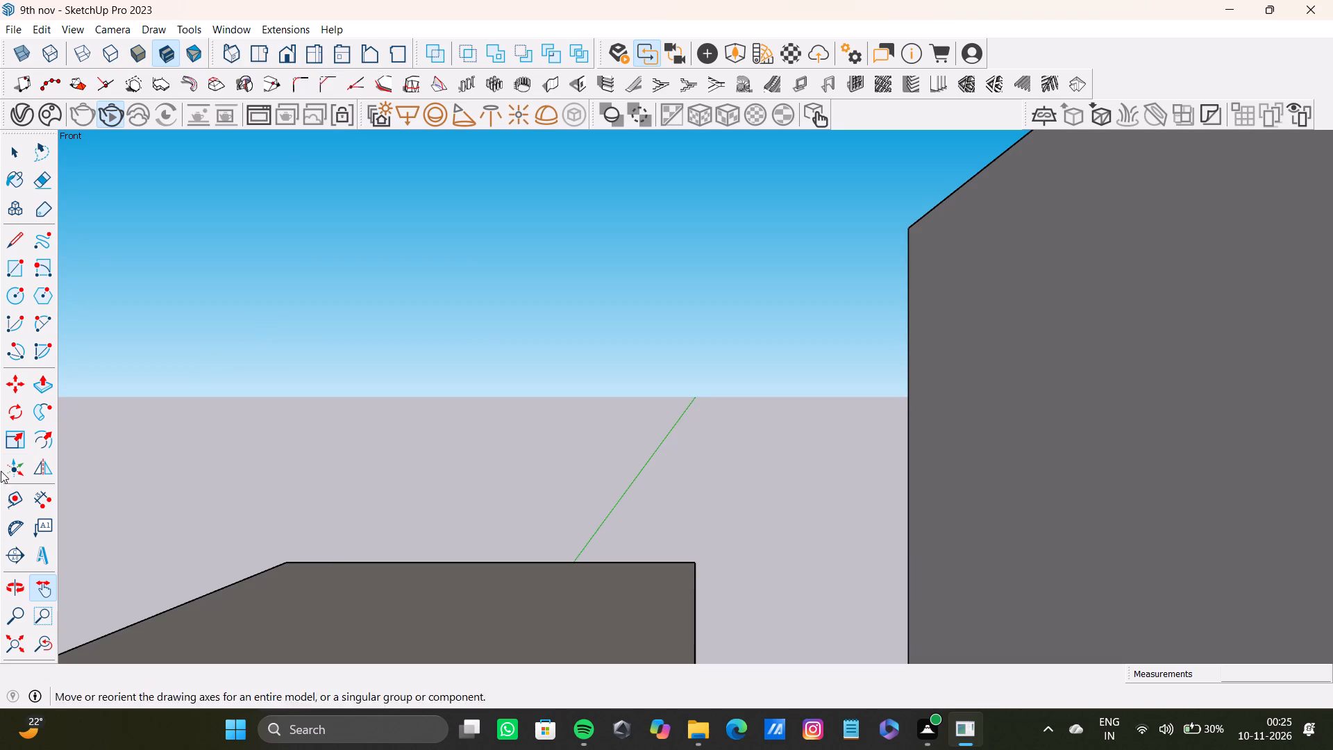
Zoom to the whole model and frame the bed, lotus wall panel and wardrobe through the bedroom's open side.
click(16, 644)
scroll(294, 543, down, 3)
scroll(280, 542, up, 8)
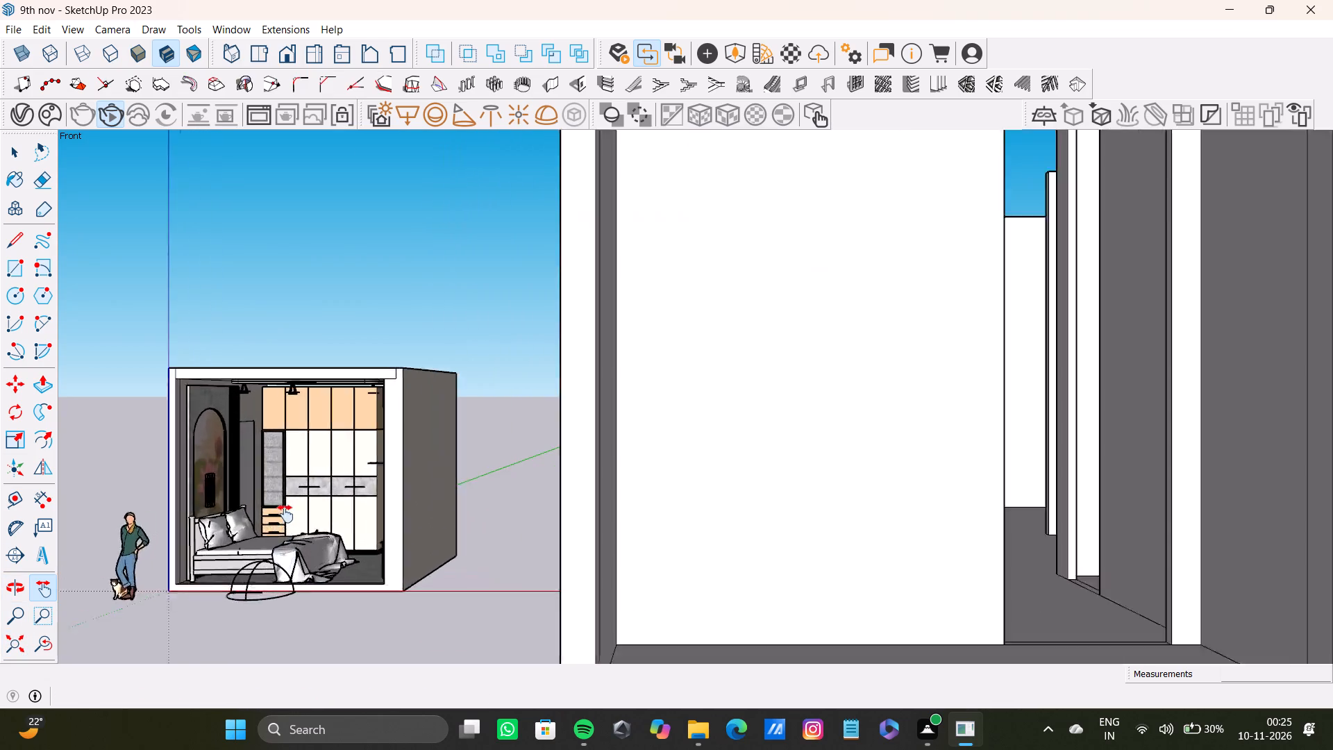
scroll(285, 514, up, 9)
middle_drag(285, 500, 607, 447)
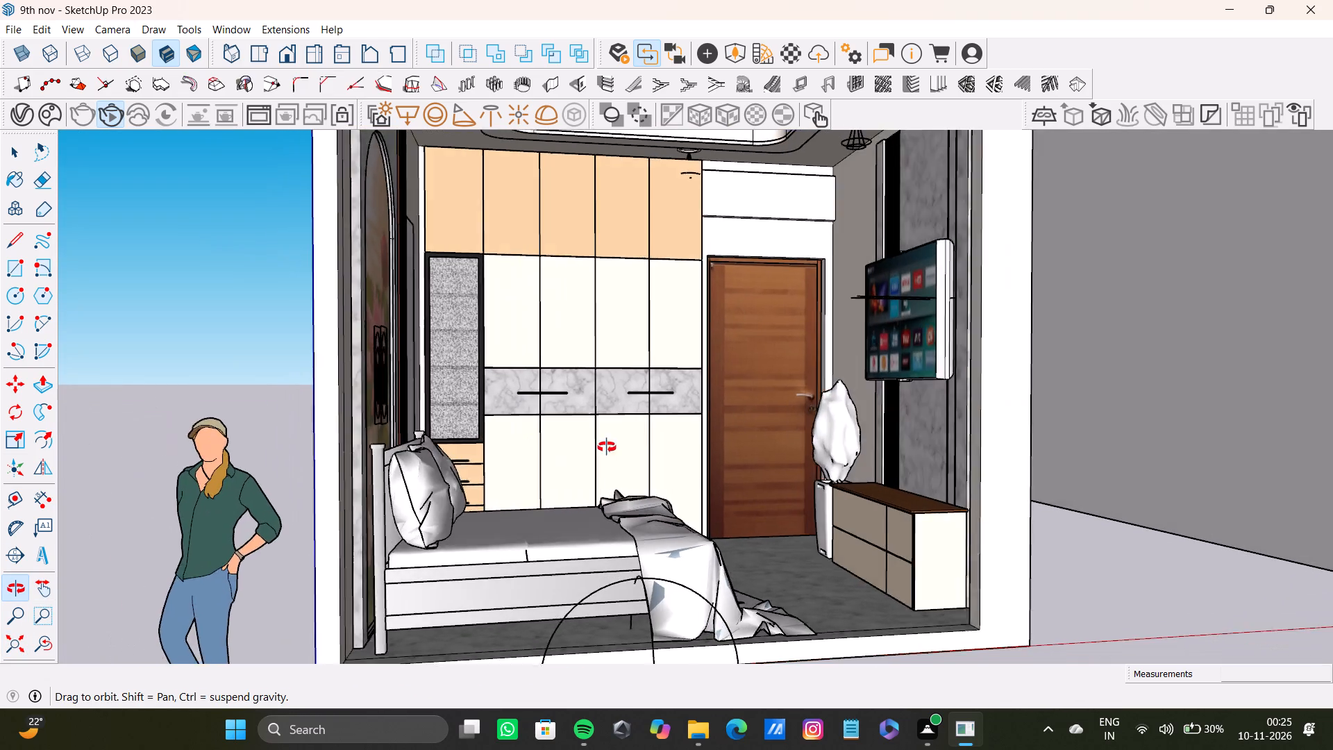
middle_drag(607, 447, 326, 469)
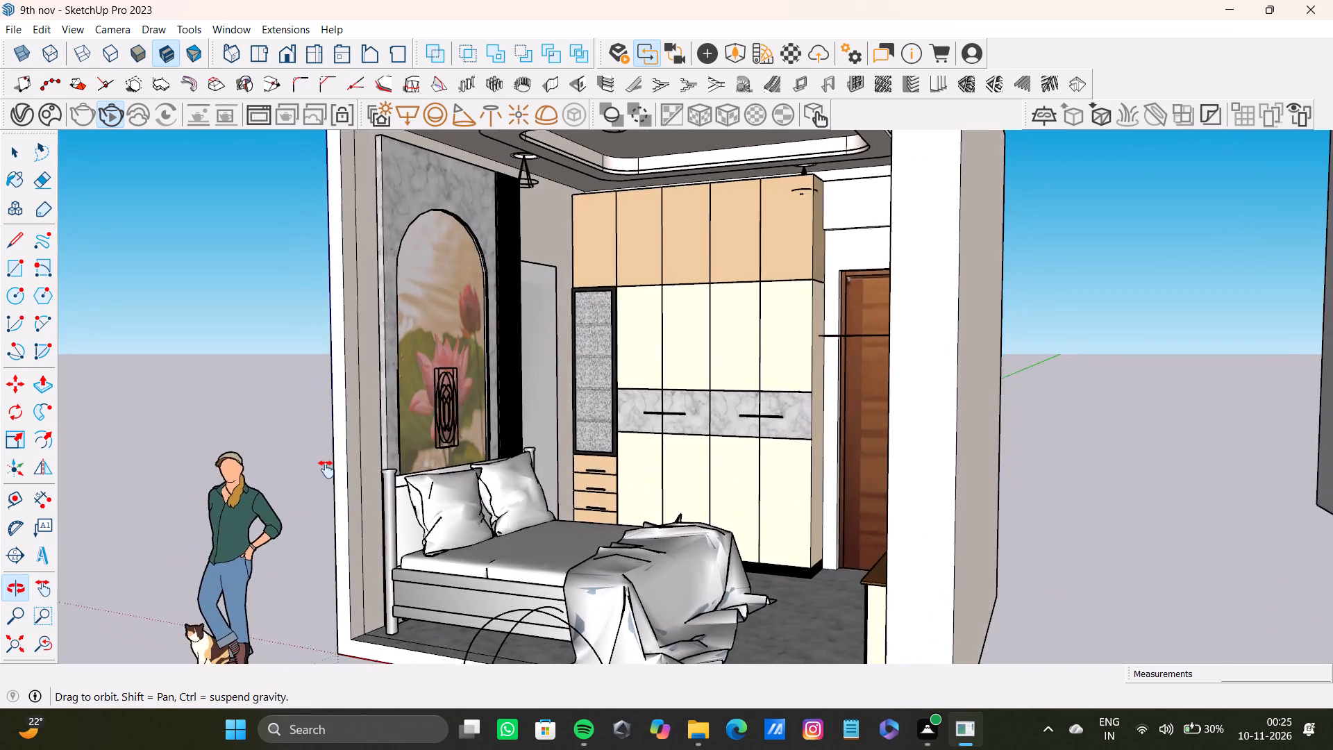
middle_drag(326, 469, 305, 467)
scroll(478, 463, up, 3)
shift+middle_drag(502, 425, 605, 507)
scroll(599, 503, down, 4)
shift+middle_drag(589, 483, 569, 466)
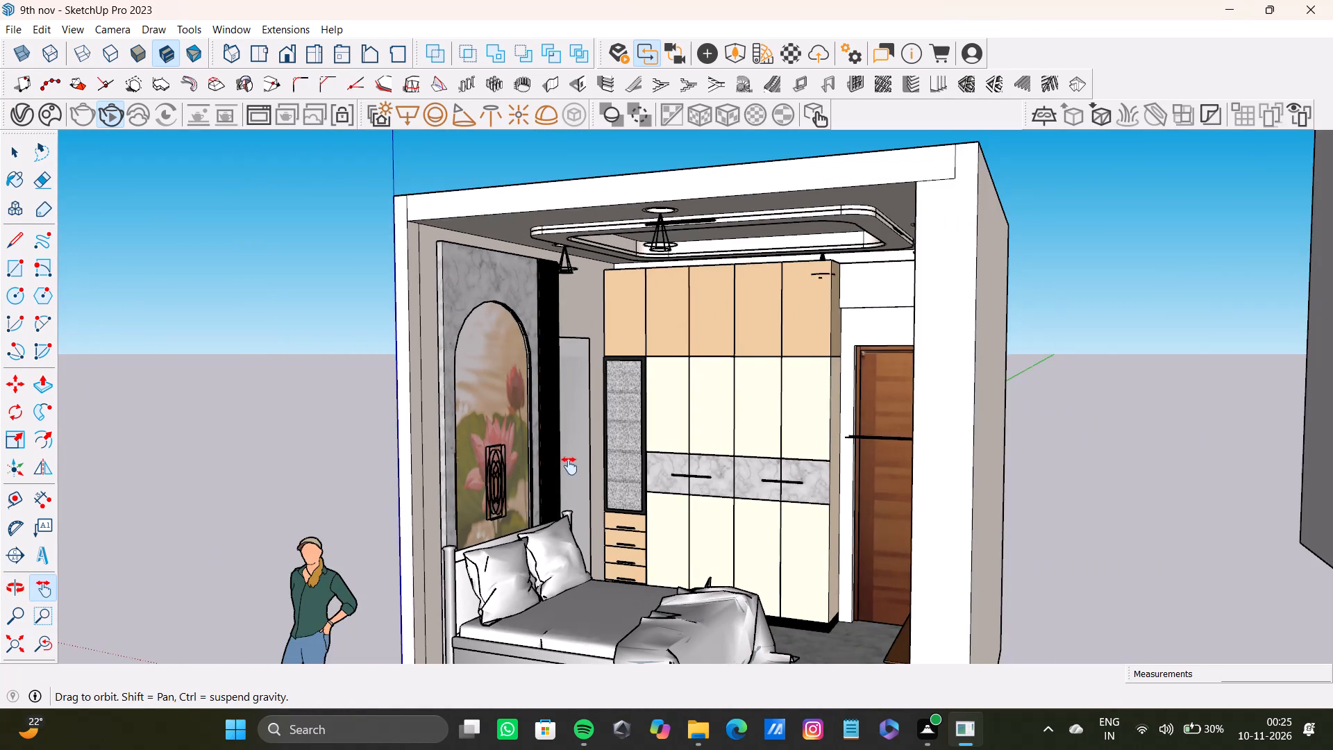
shift+middle_drag(569, 466, 452, 460)
scroll(500, 475, up, 1)
shift+middle_drag(500, 475, 512, 456)
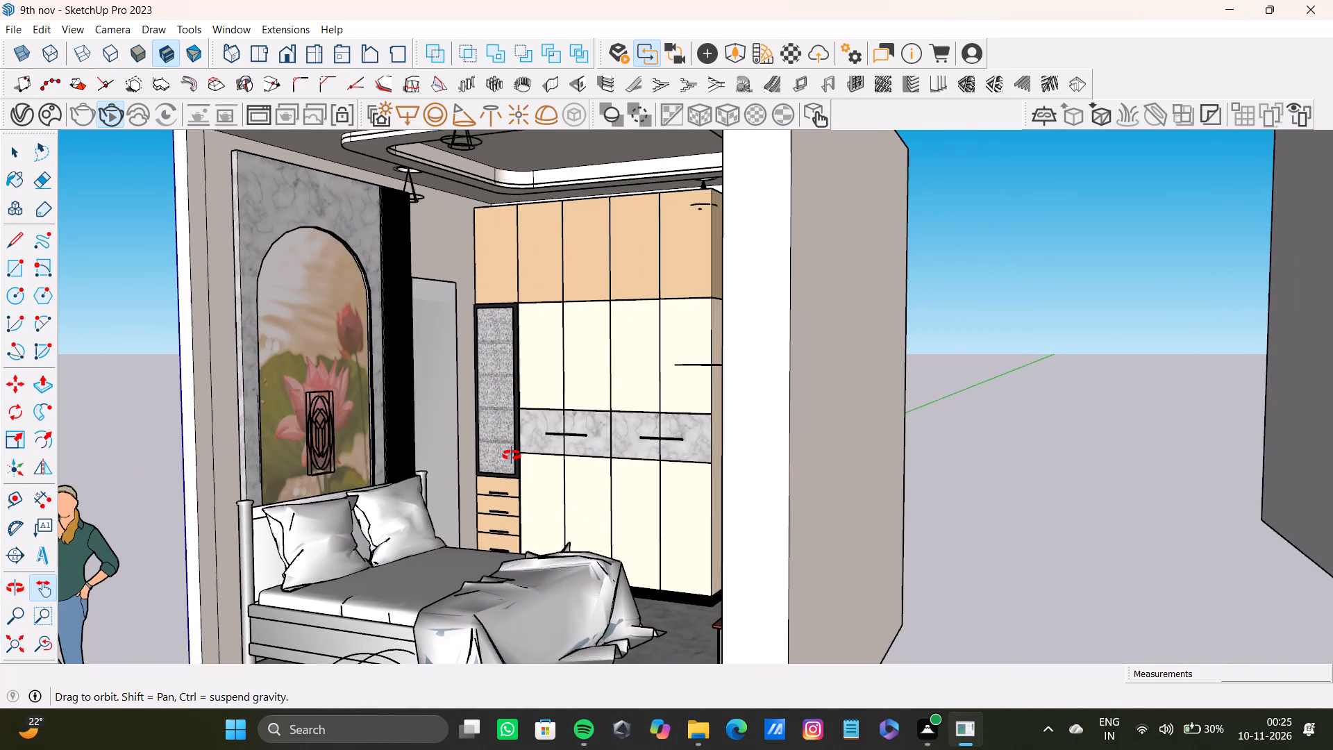
shift+middle_drag(512, 456, 512, 454)
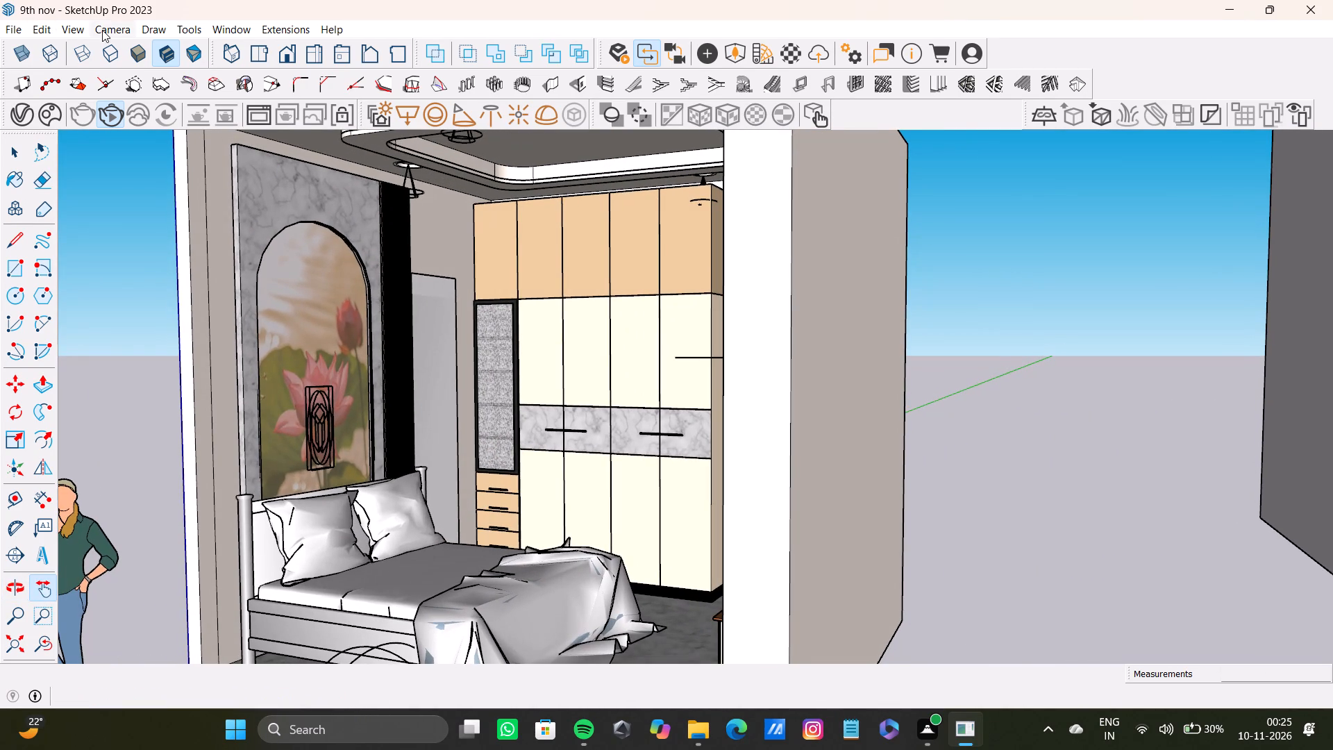
Start an interactive V-Ray render of the bedroom and adjust the camera to bring both side walls and the door into frame.
click(114, 125)
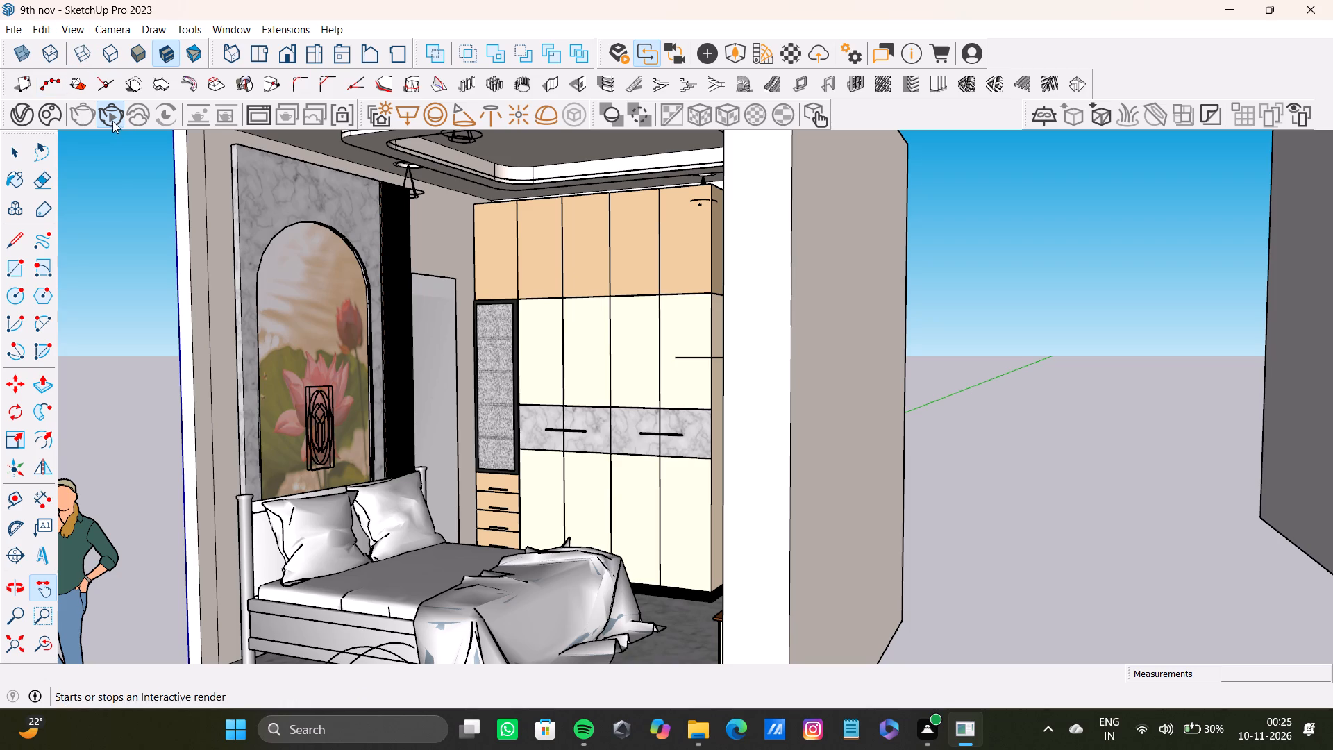
click(104, 111)
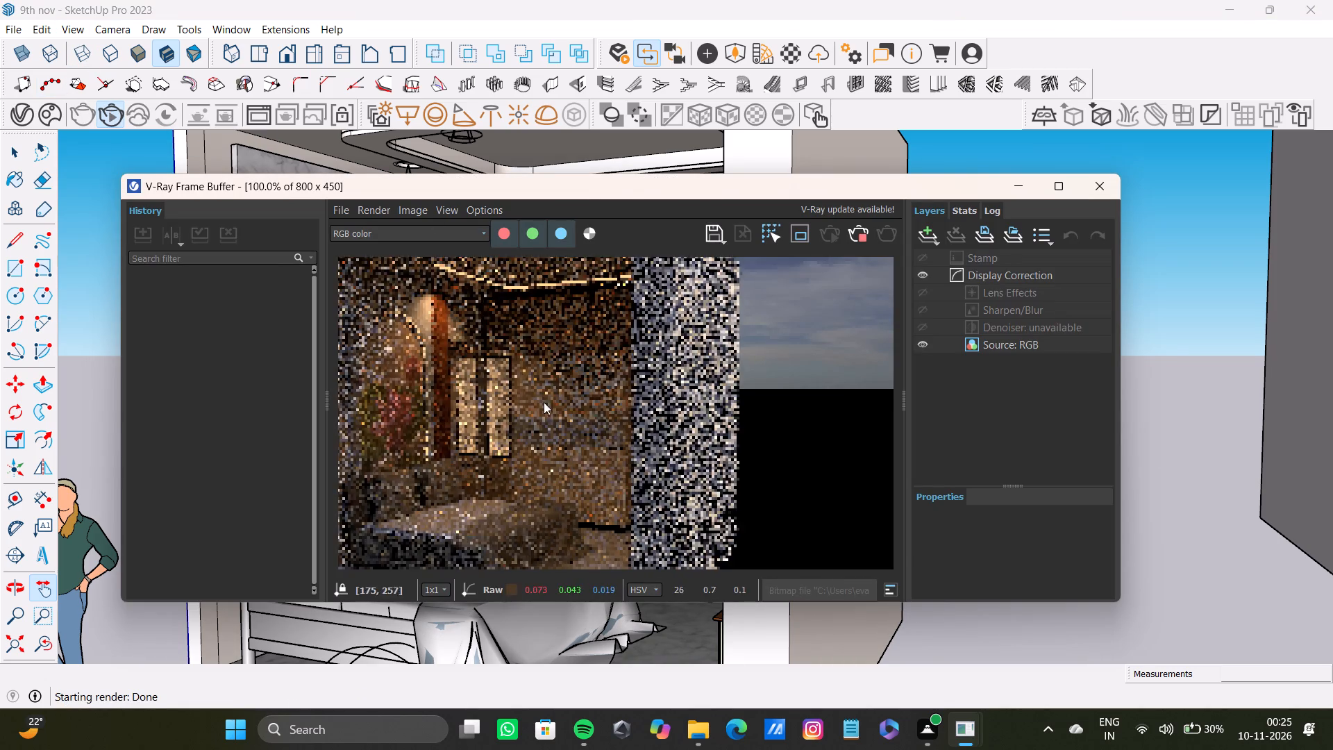
shift+middle_drag(633, 160, 723, 164)
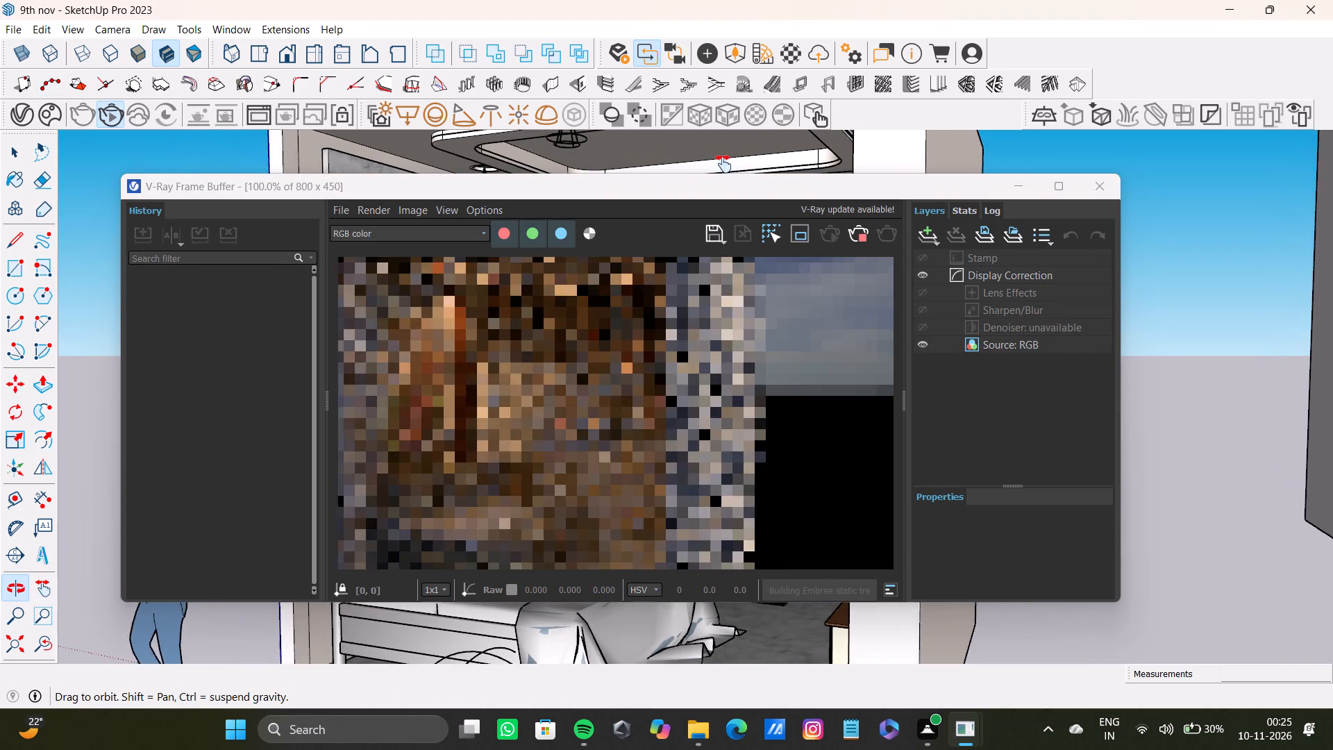
shift+middle_drag(723, 164, 726, 160)
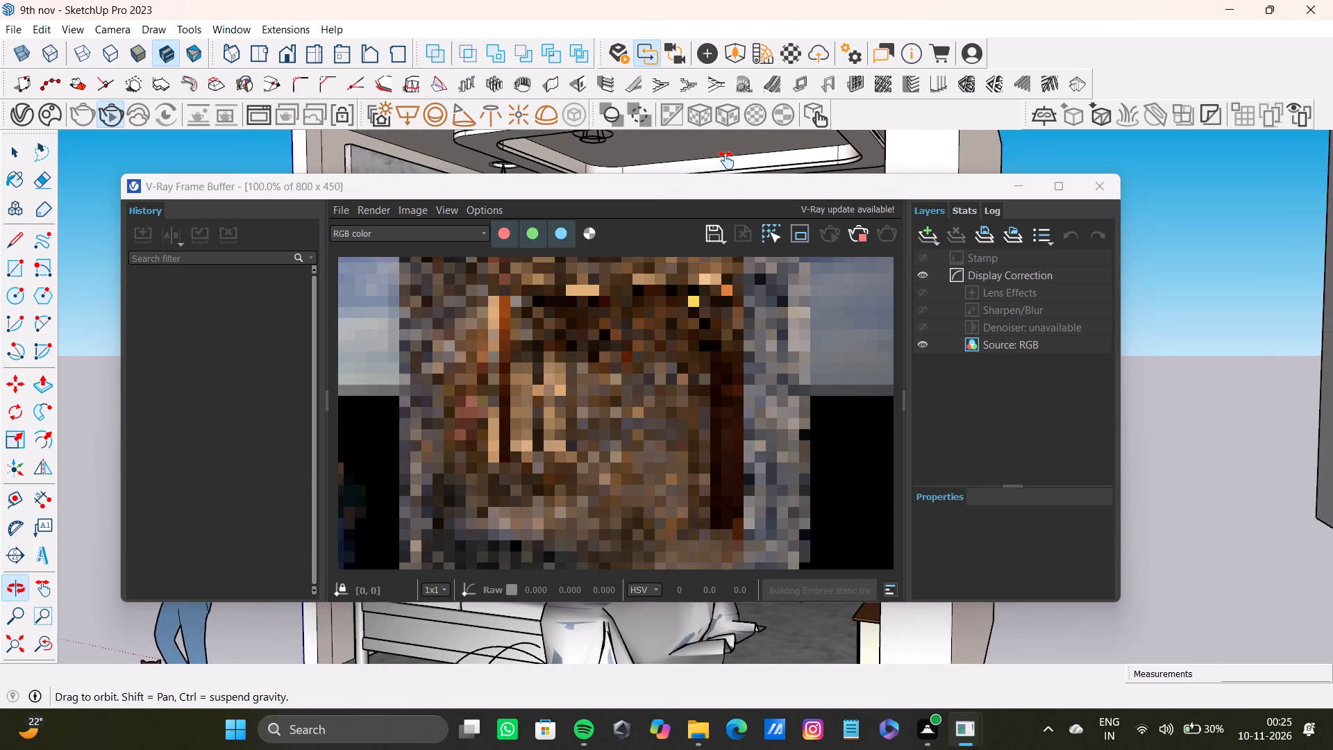
shift+middle_drag(726, 160, 726, 160)
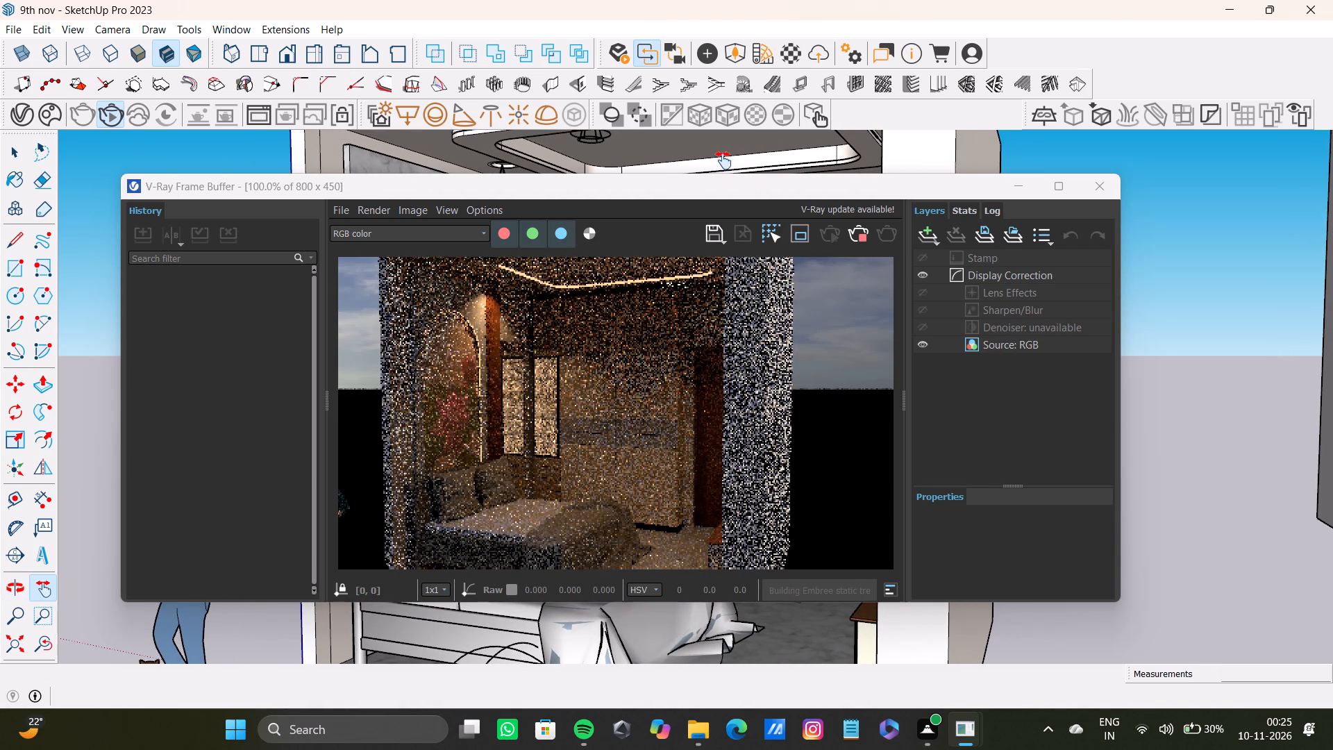
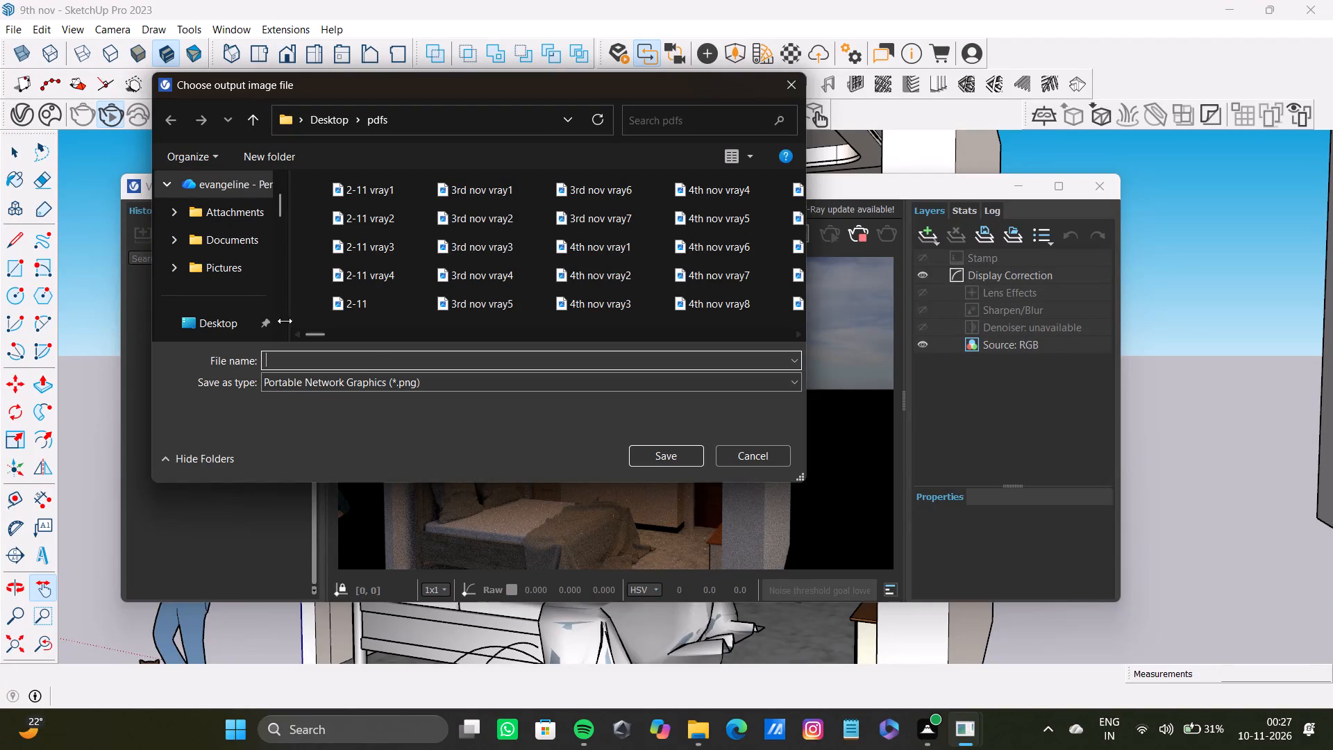
Name the render output starting with "9th" for saving as a PNG image in the pdfs folder.
key(8)
key(9)
key(BackSpace)
key(BackSpace)
text(9th)
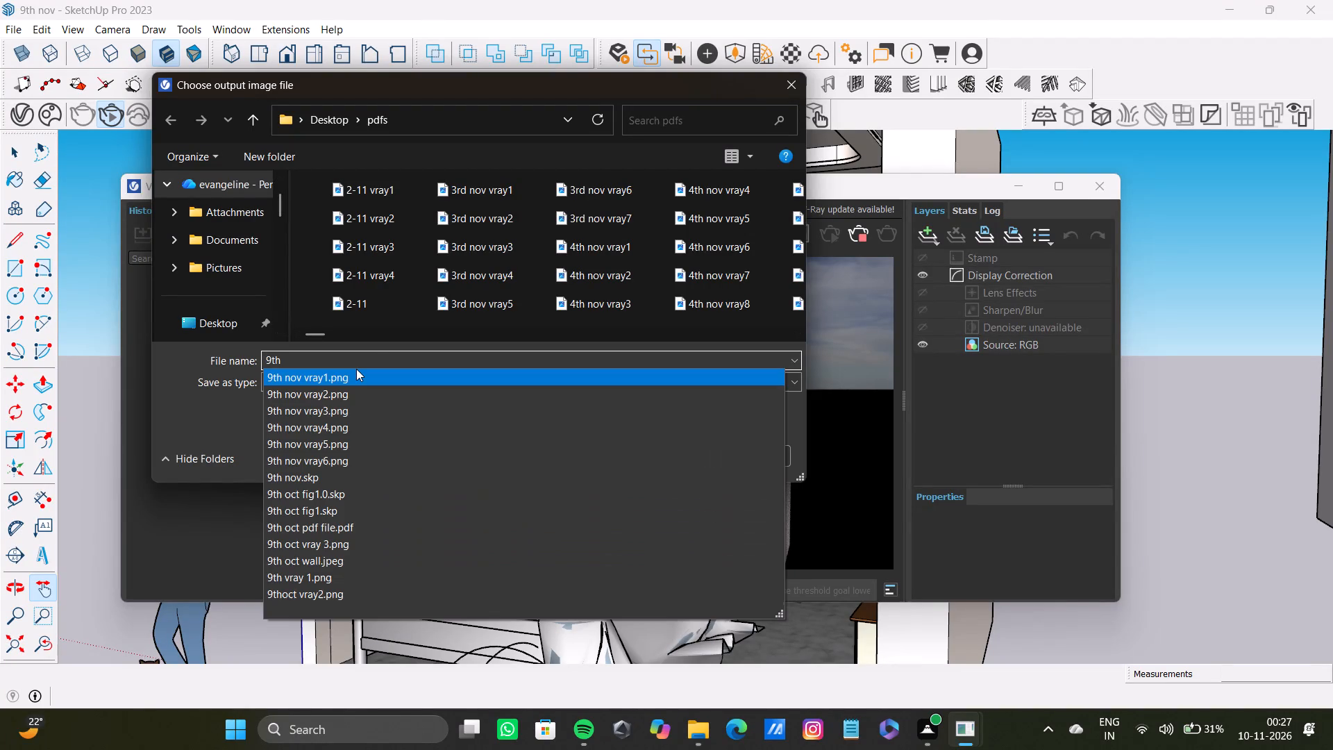
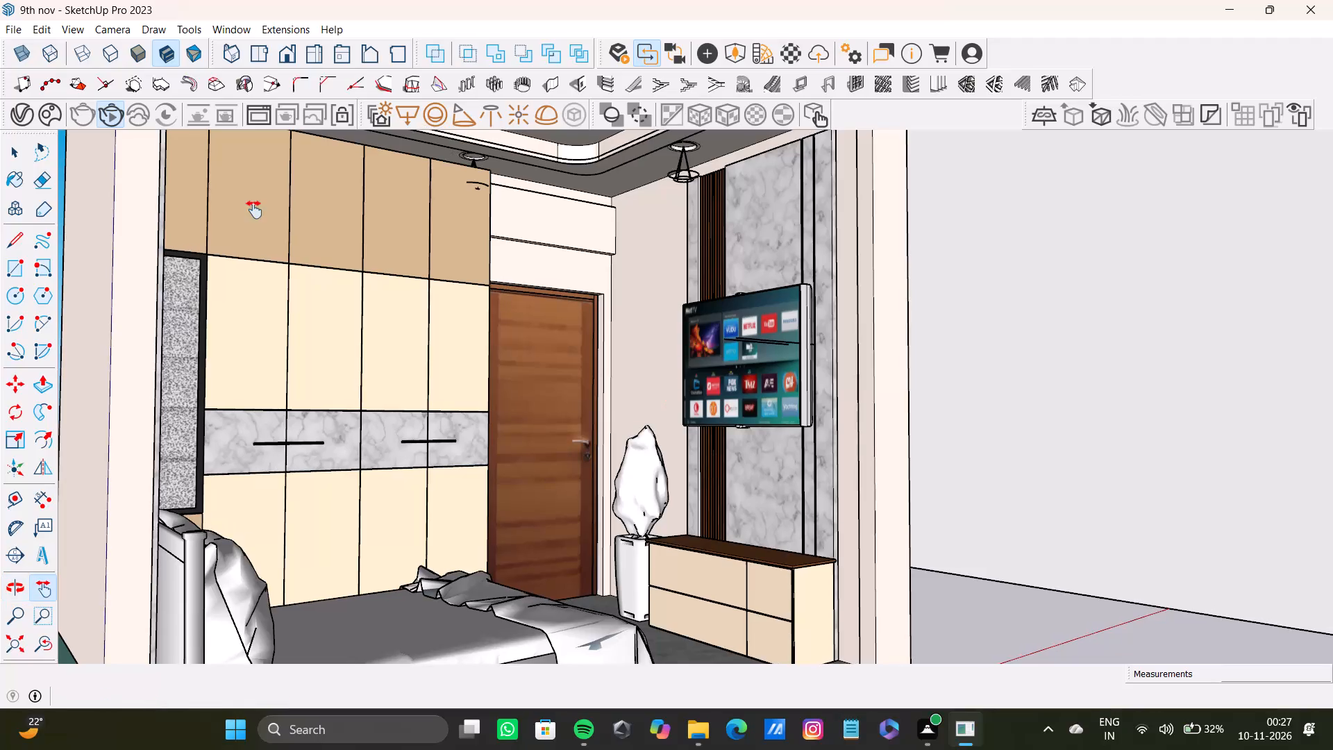
Start an interactive V-Ray render of the bedroom view facing the wardrobe, wooden door and TV wall.
click(117, 106)
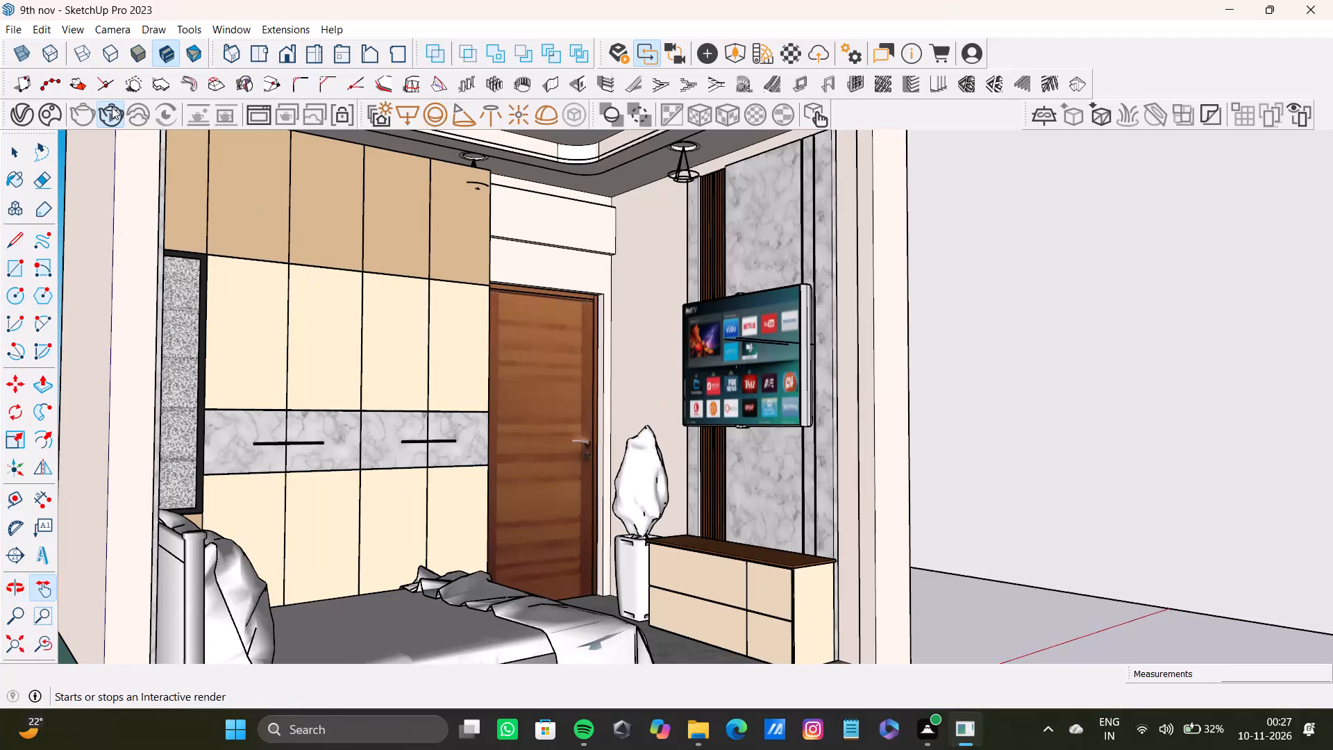
click(110, 111)
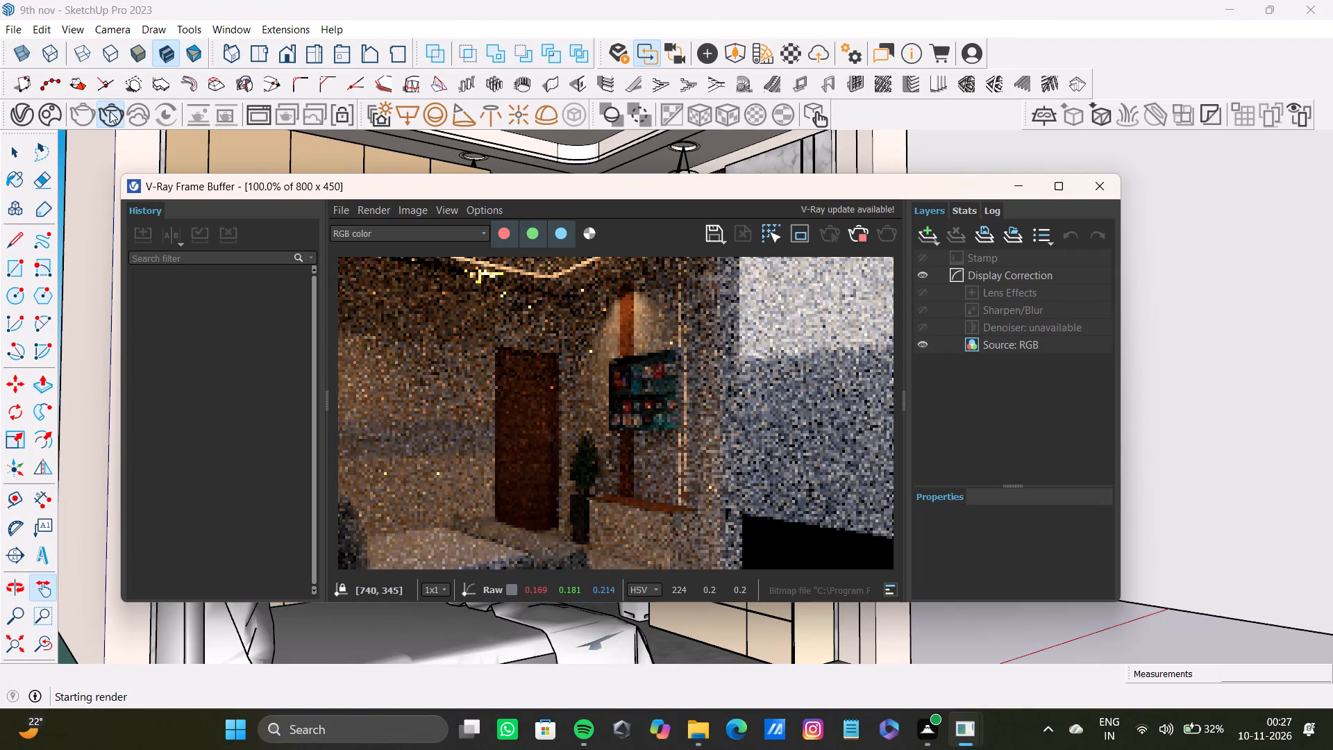
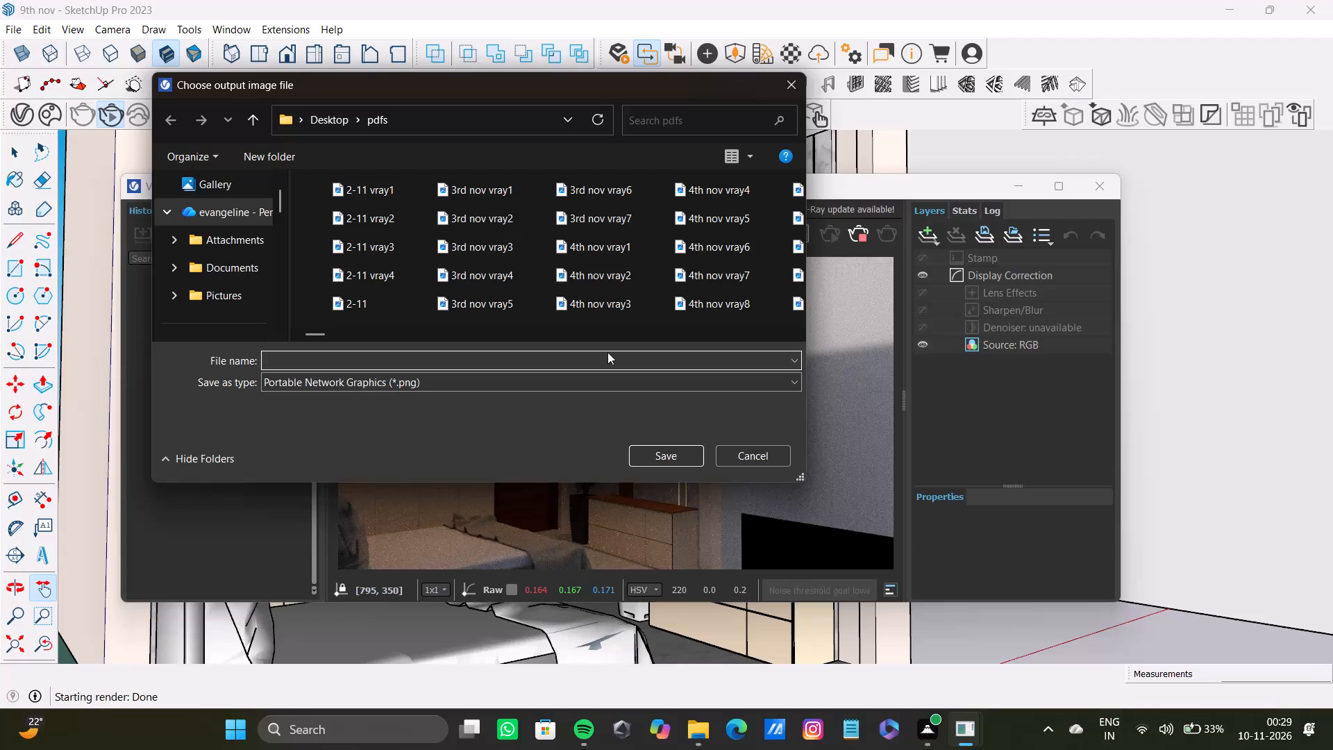
Save the wardrobe, door and TV wall render as a PNG in the pdfs folder, starting its file name with "9th nov".
click(604, 355)
text(9th nov)
key(space)
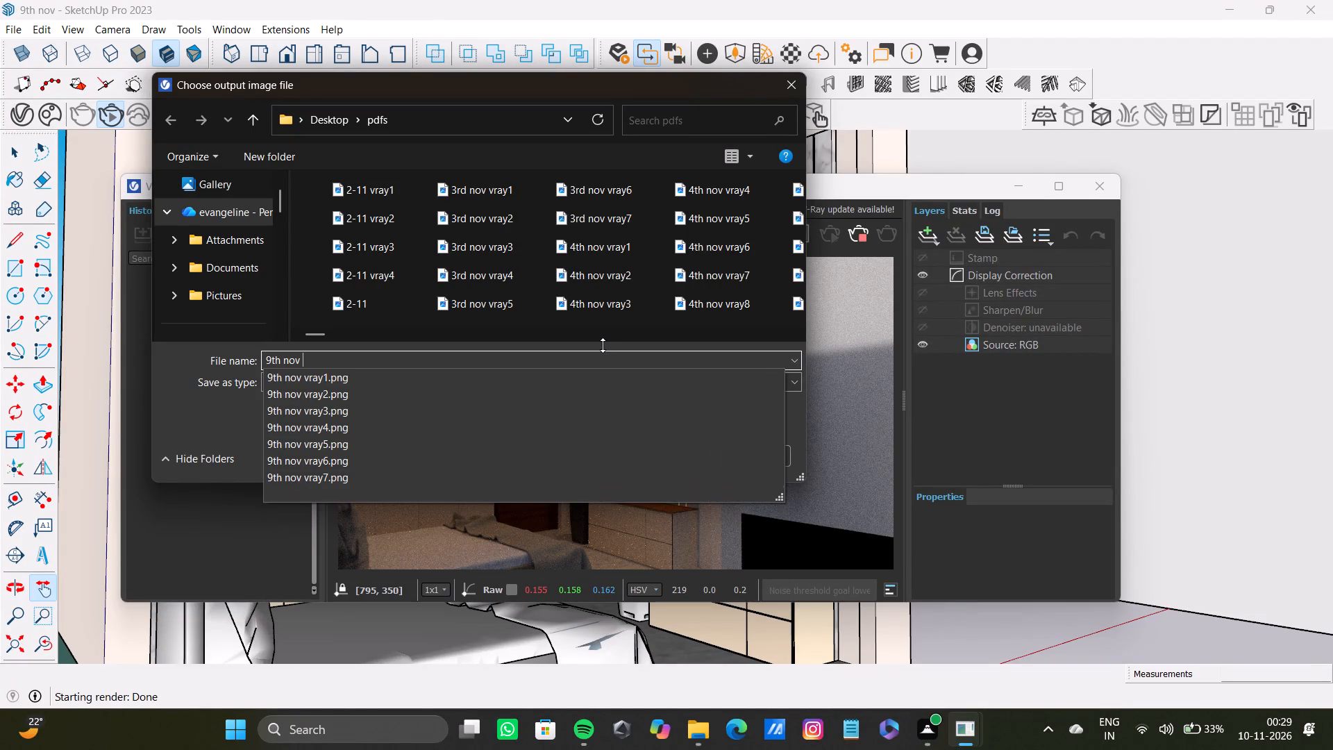
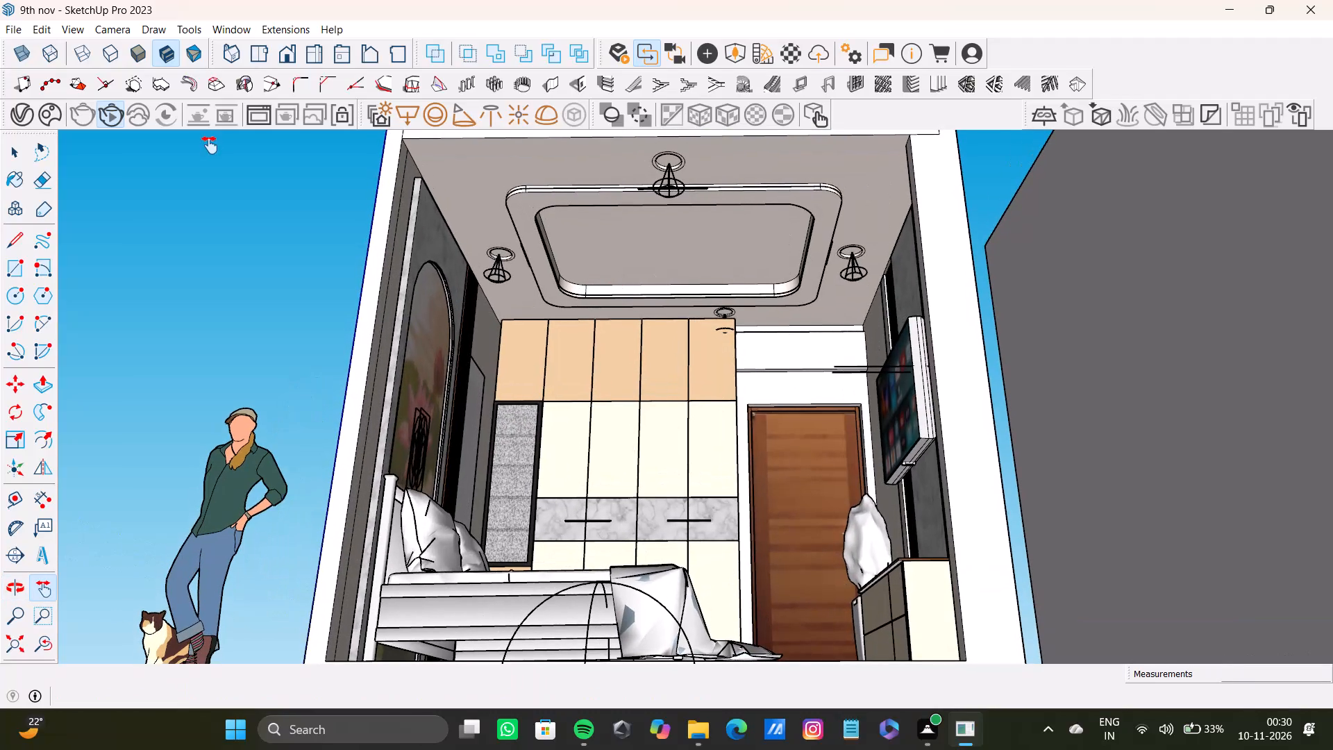
Start a V-Ray interactive render of the bedroom view showing the ceiling, wardrobe, door and TV wall.
click(118, 131)
click(116, 112)
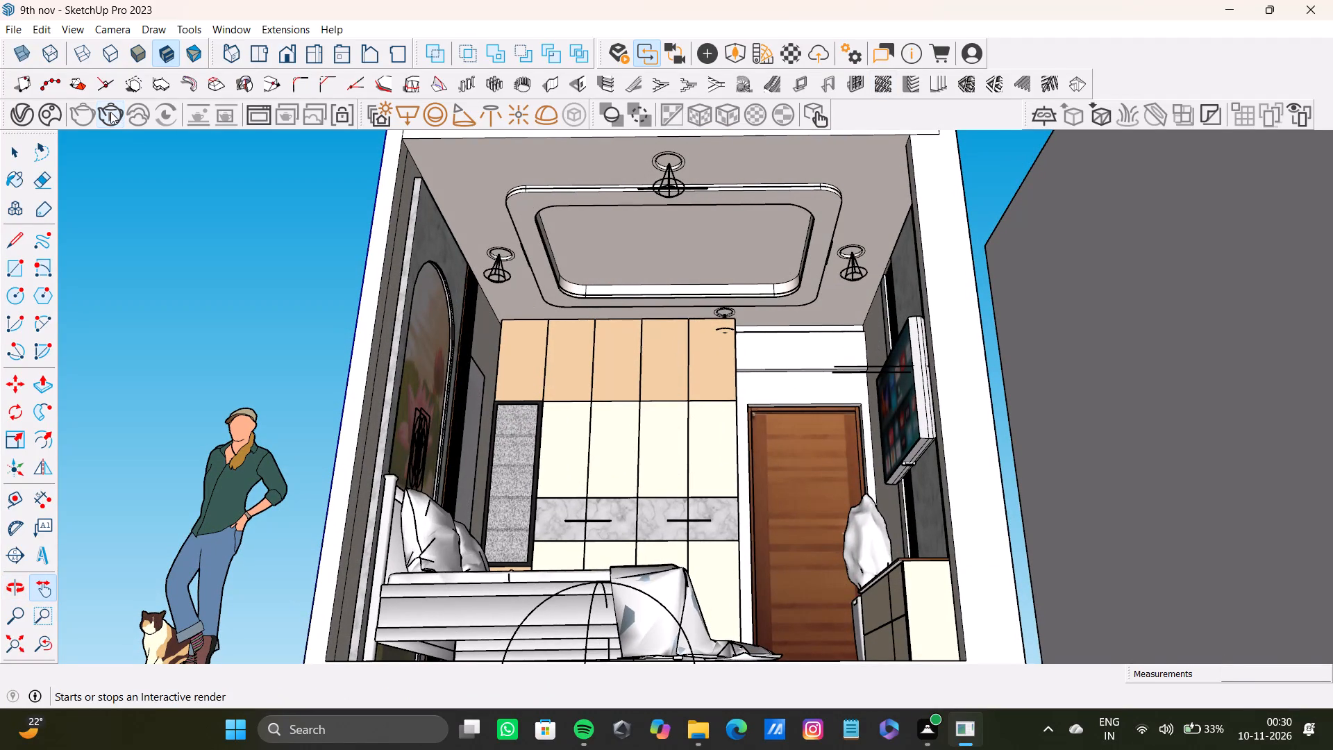
click(110, 112)
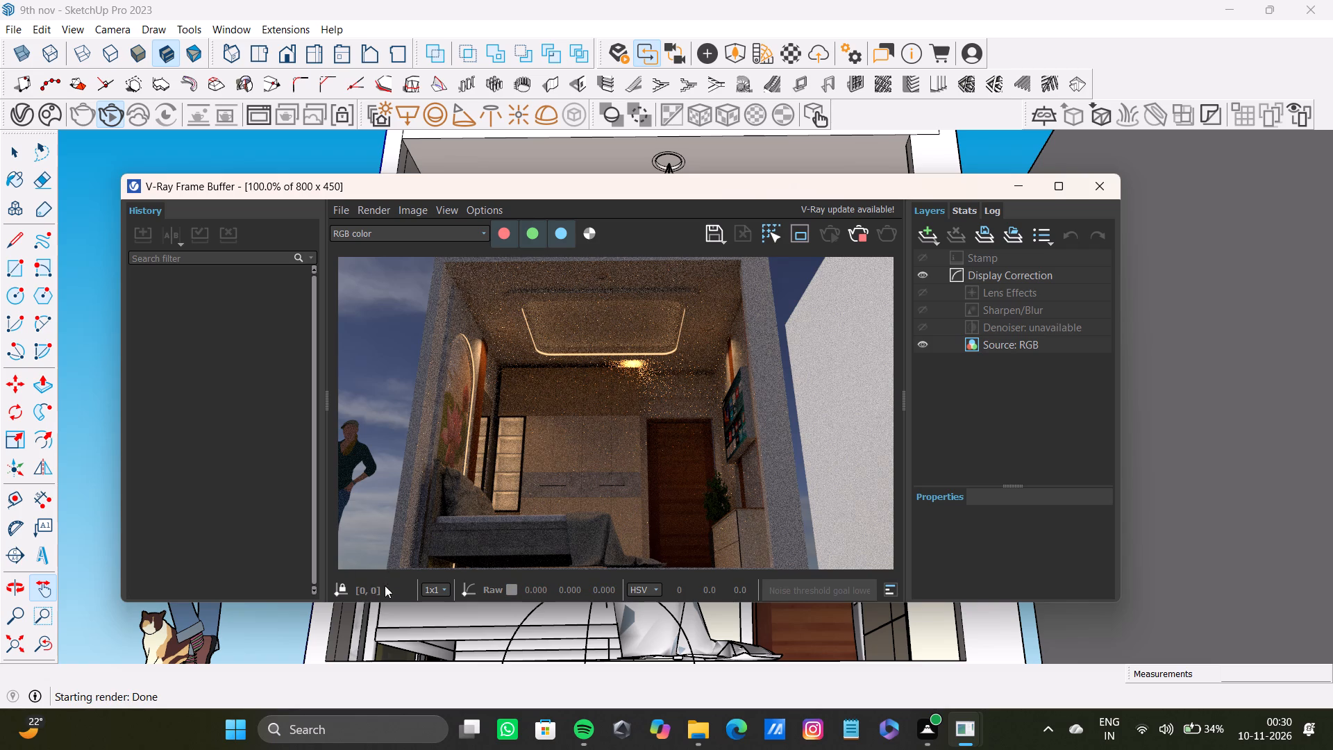
drag(523, 582, 597, 556)
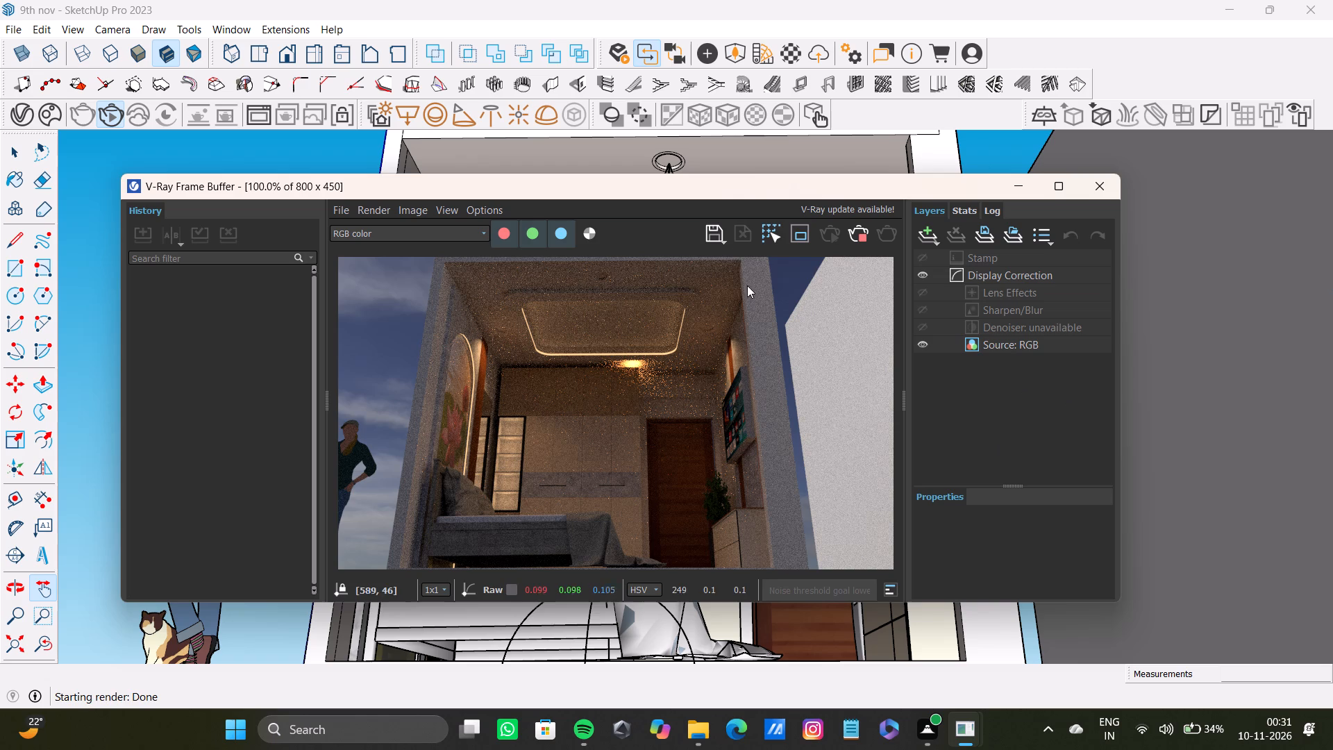
Save the render as a PNG named "9th nov vray9" in the pdfs folder and close the frame buffer.
click(723, 242)
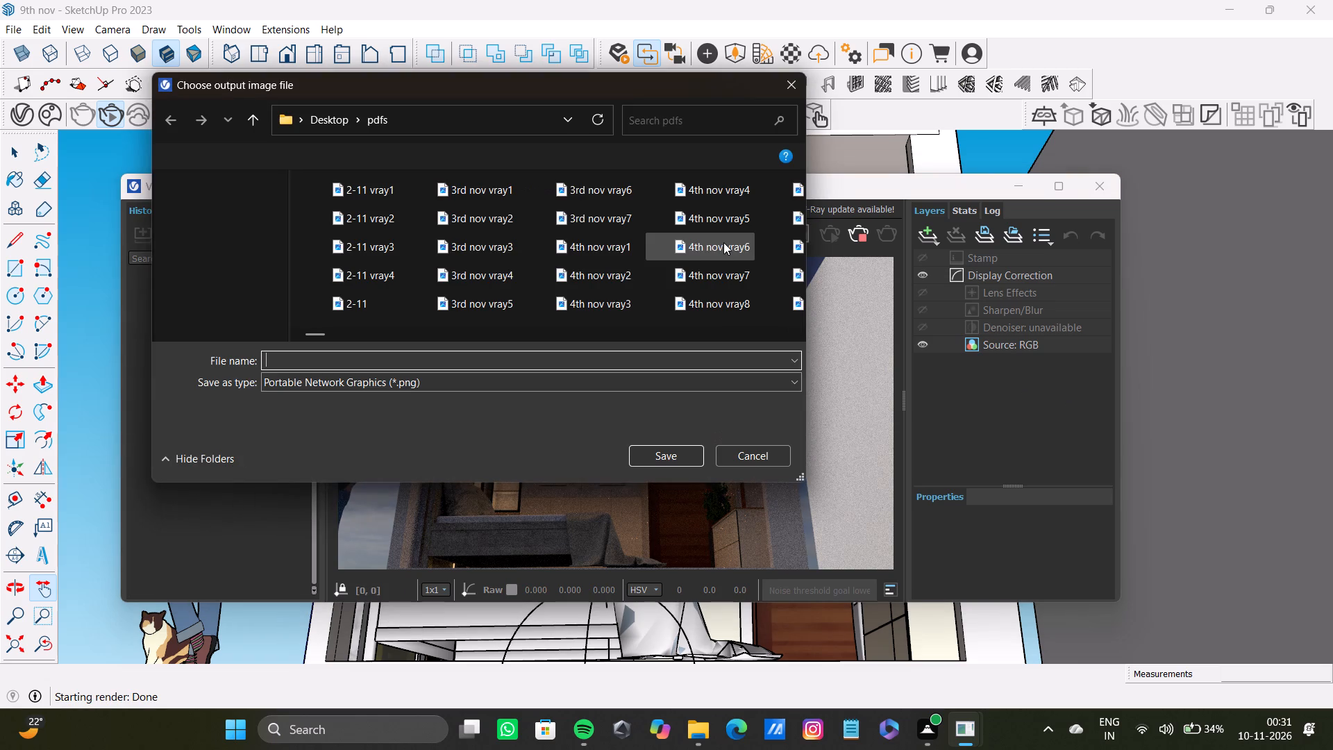
click(586, 359)
text(9th)
key(space)
text(nov)
key(space)
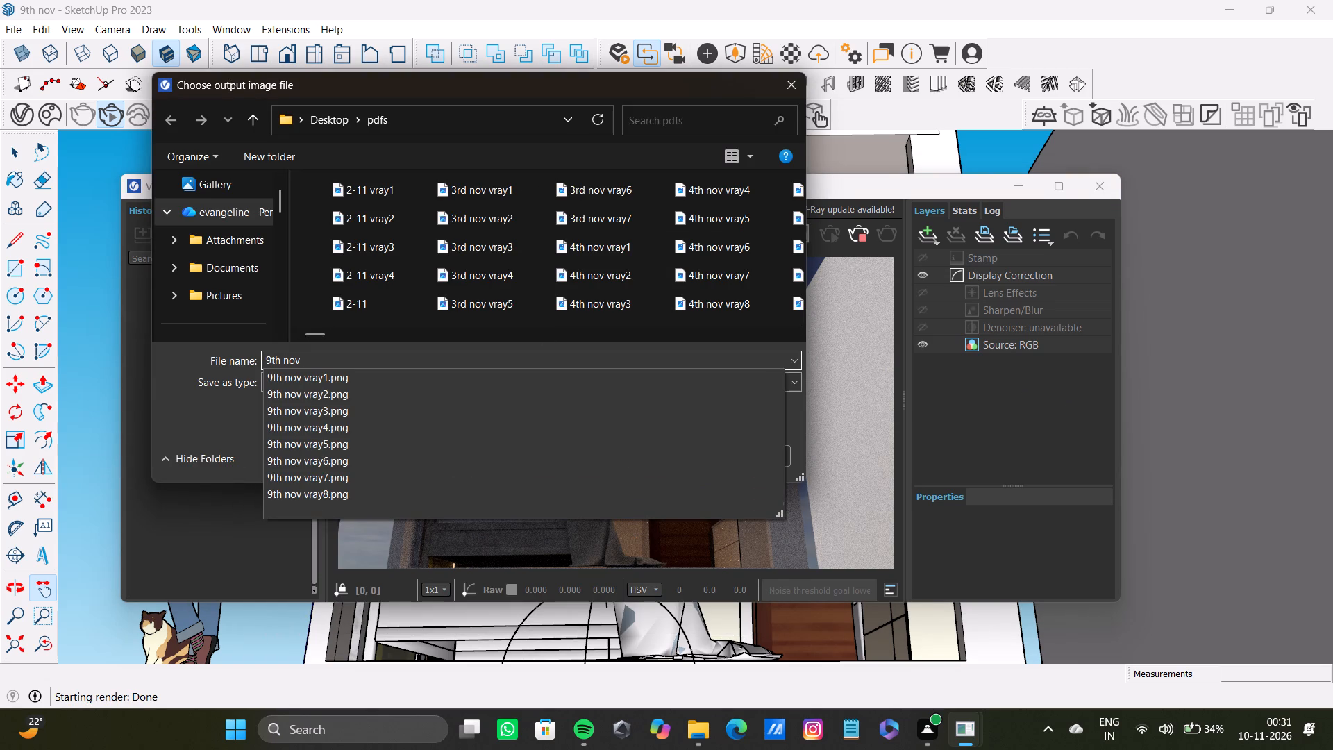
text(vray)
key(9)
key(Return)
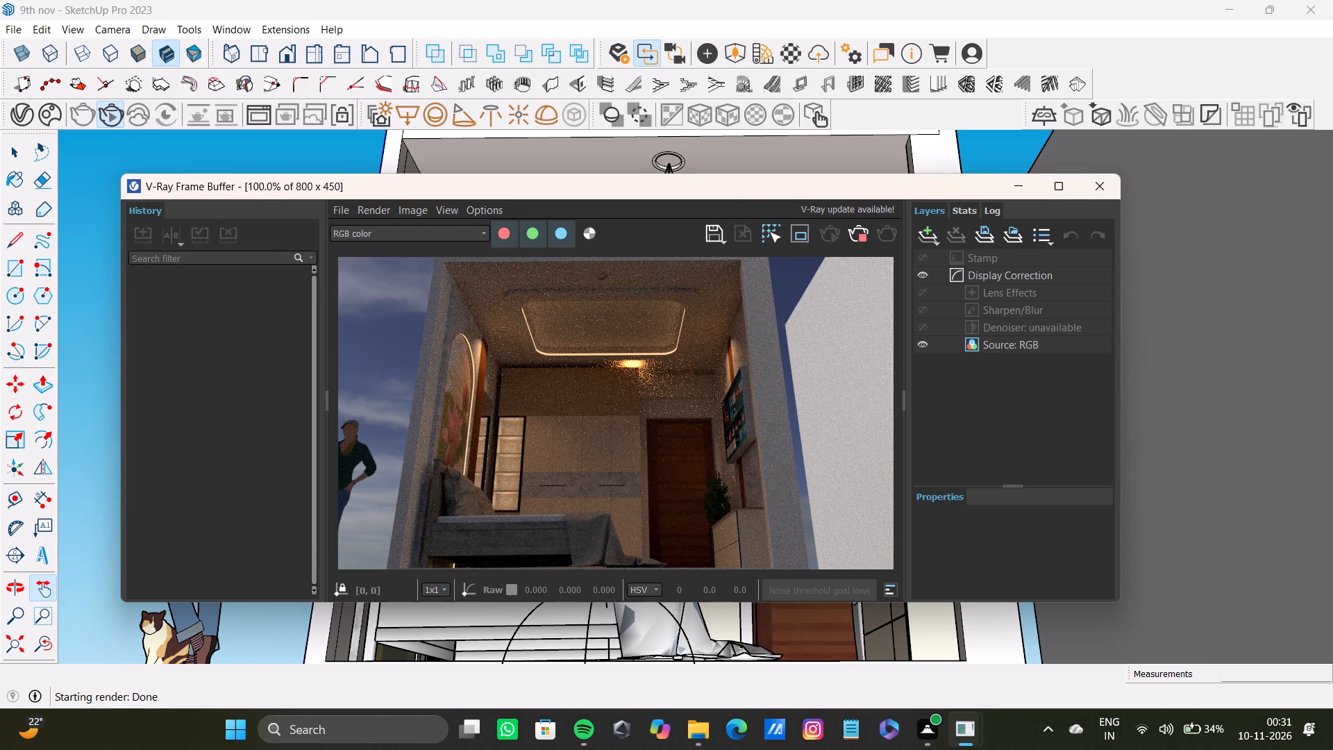
click(1099, 192)
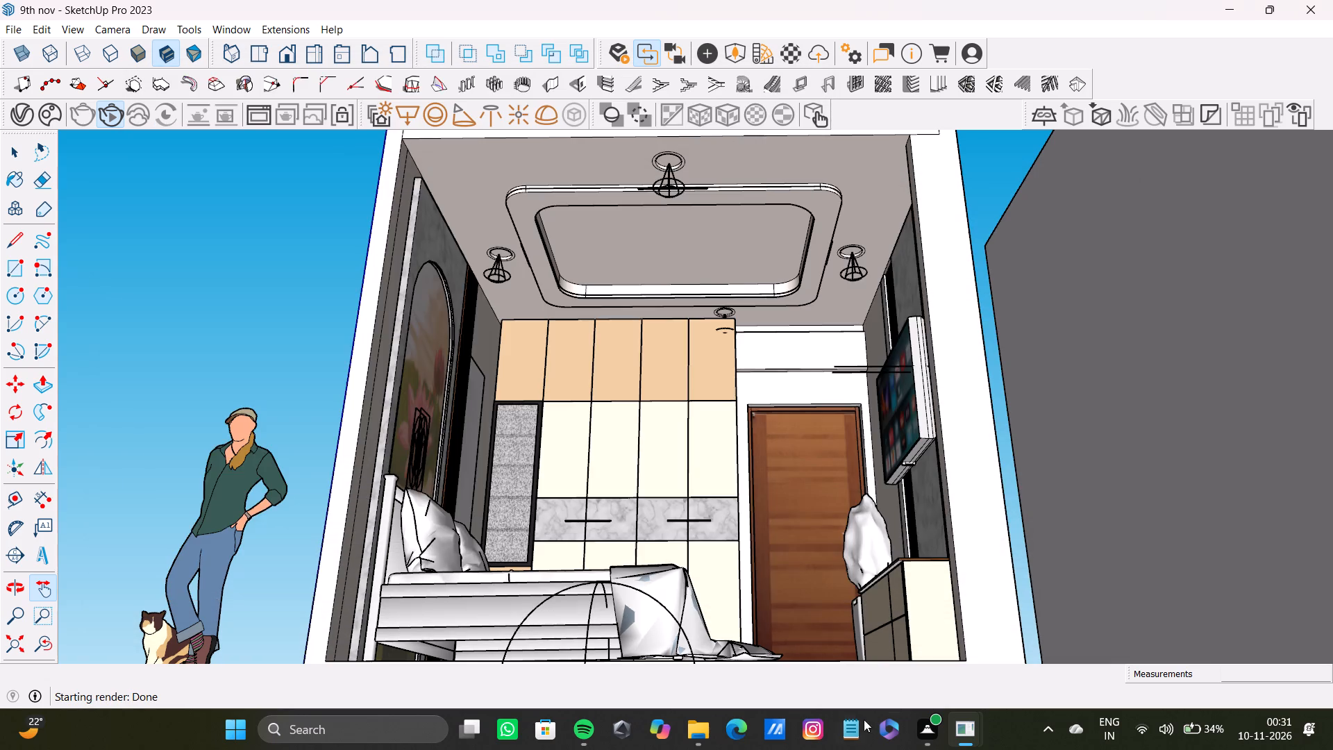
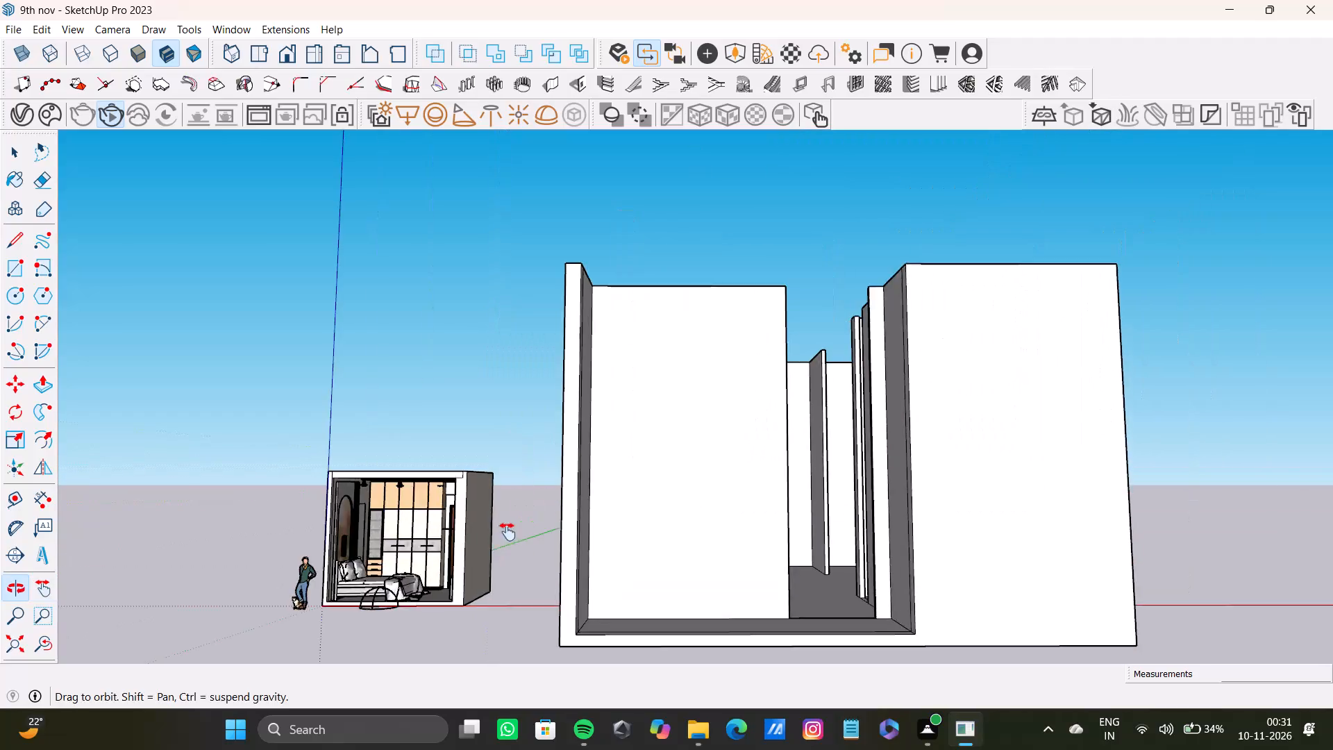
Select the whole roofless multi-room building beside the bedroom and move it farther away from the bedroom.
shift+scroll(536, 495, up, 1)
shift+middle_drag(536, 495, 723, 637)
scroll(671, 480, down, 4)
middle_drag(671, 479, 636, 515)
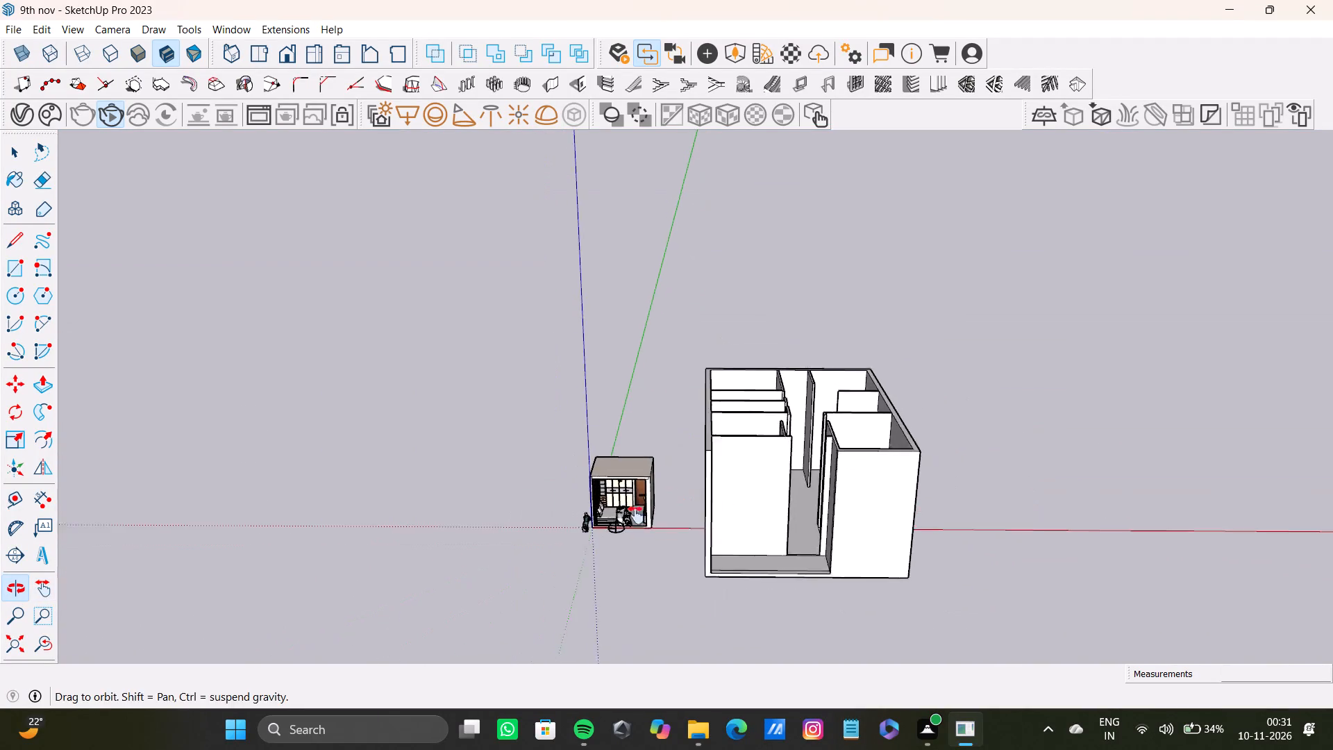
middle_drag(636, 515, 646, 508)
click(668, 369)
key(space)
drag(666, 373, 910, 635)
double_click(786, 531)
triple_click(805, 546)
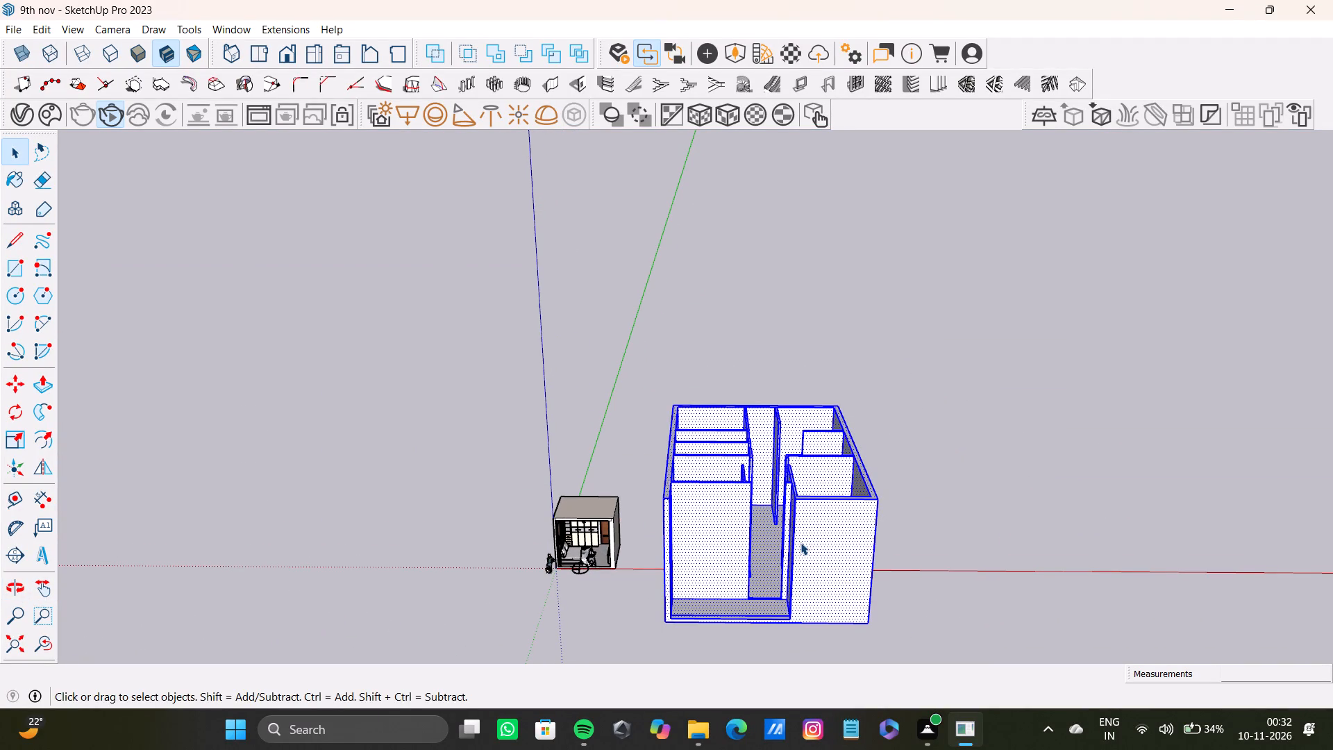
key(ctrl+alt+comma)
key(m)
drag(664, 501, 675, 503)
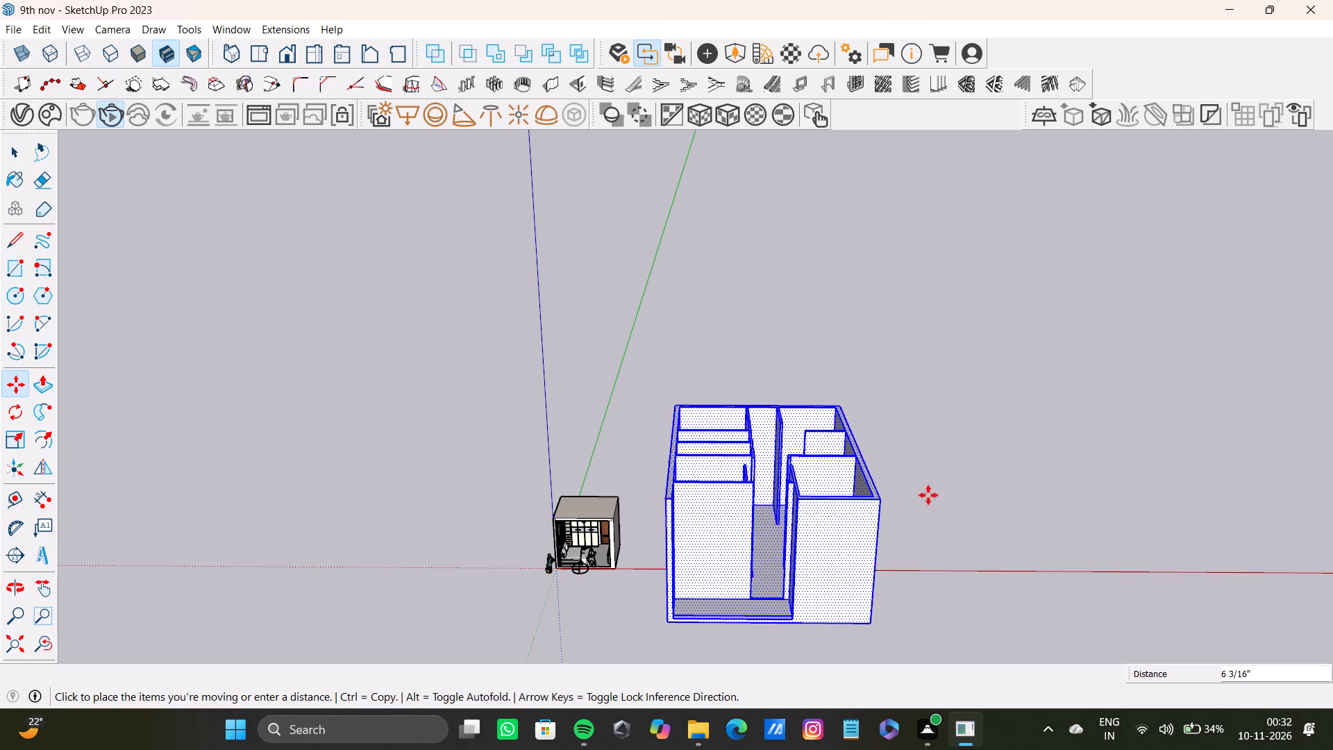
click(1051, 487)
key(space)
click(752, 410)
key(space)
Delete the dome light placed at the bedroom's open front.
scroll(621, 517, up, 14)
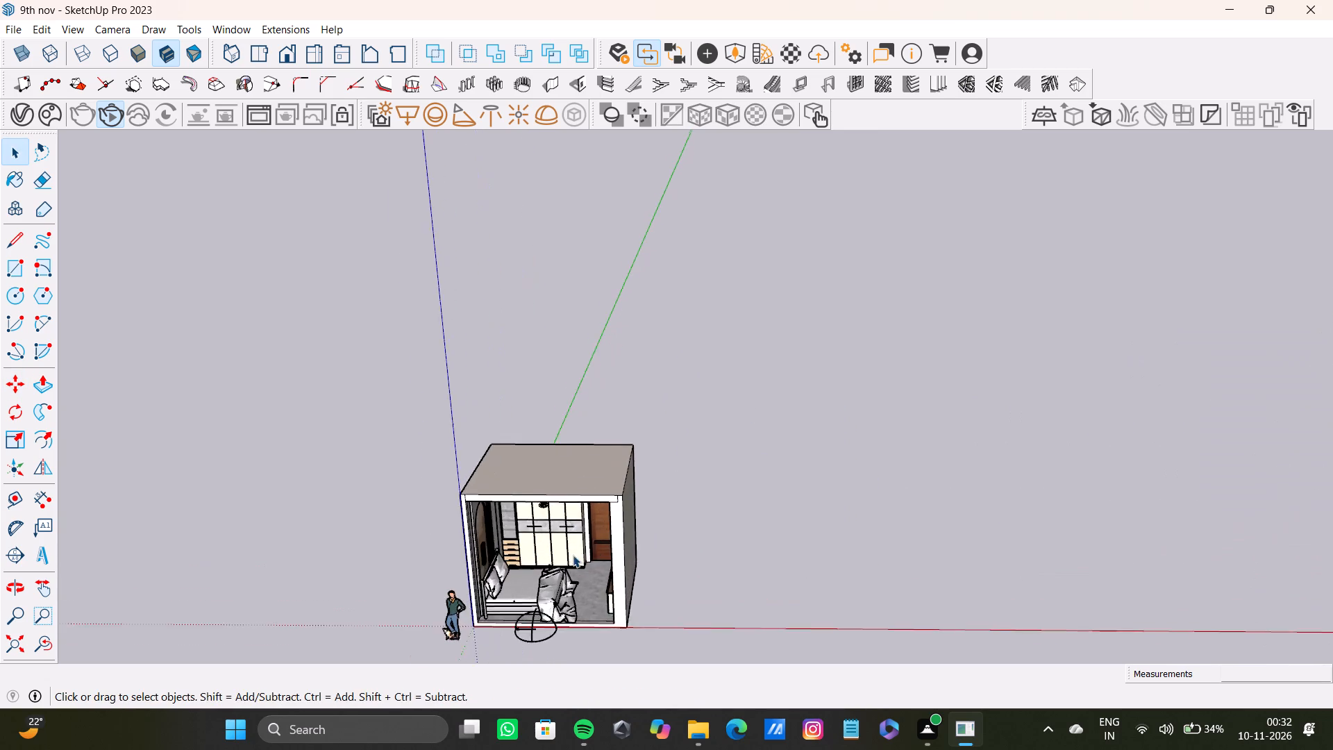
shift+middle_drag(571, 553, 655, 408)
scroll(607, 503, up, 11)
click(622, 475)
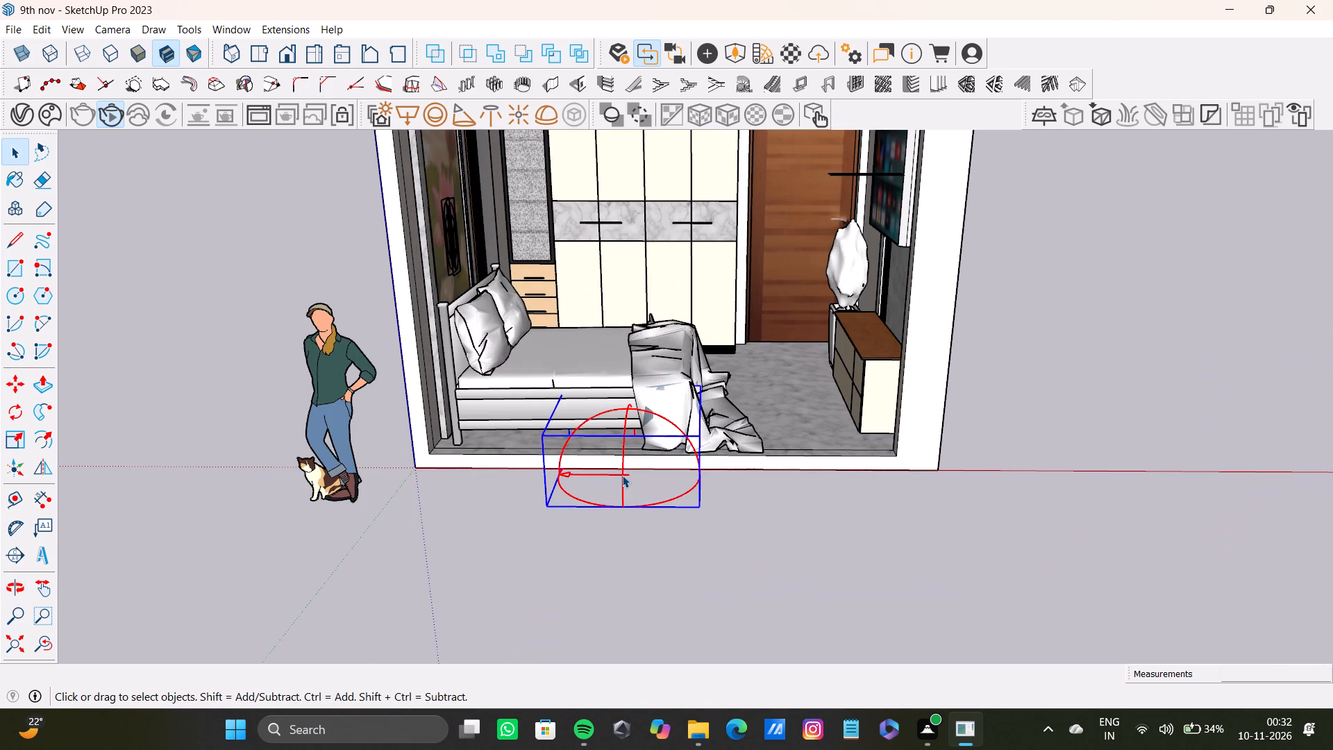
key(Delete)
Delete the human scale figure with the cat standing beside the bedroom.
scroll(653, 442, down, 9)
middle_drag(646, 444, 576, 555)
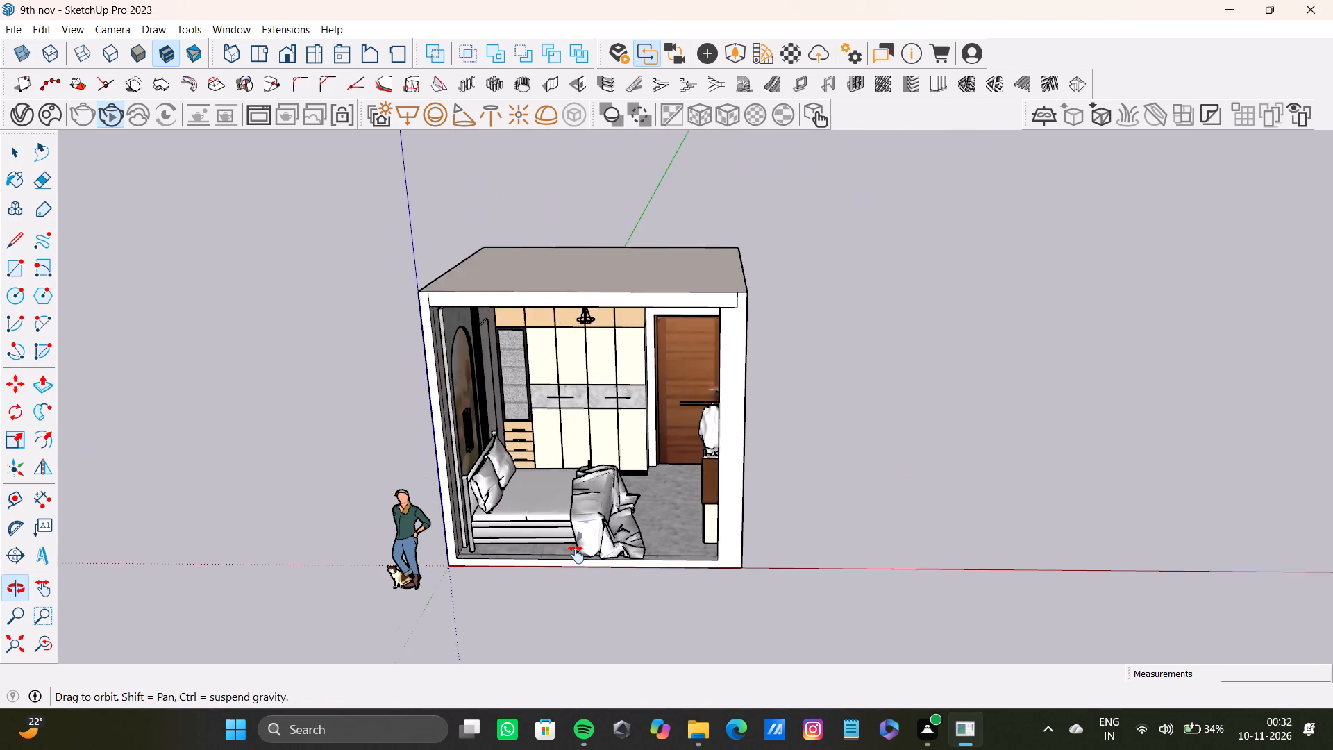
middle_drag(576, 555, 578, 431)
scroll(421, 372, up, 6)
middle_drag(480, 384, 474, 381)
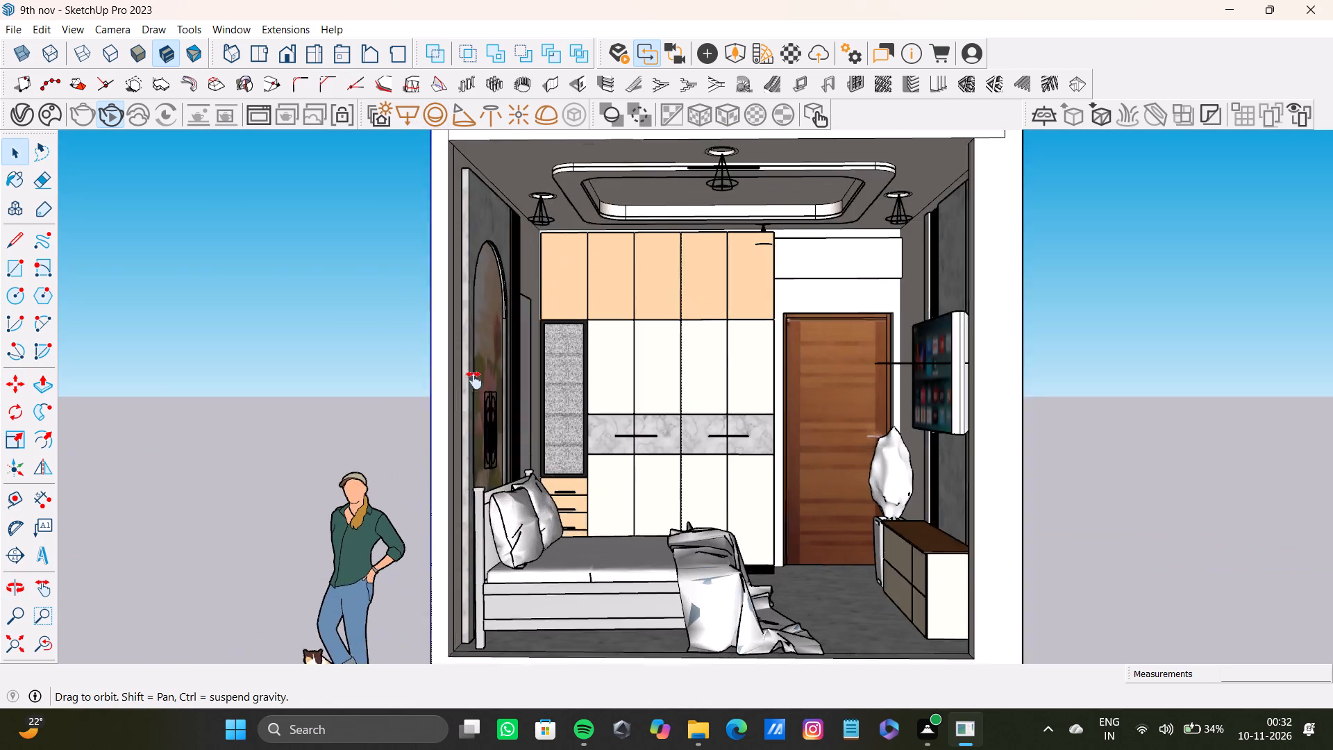
middle_drag(474, 381, 442, 396)
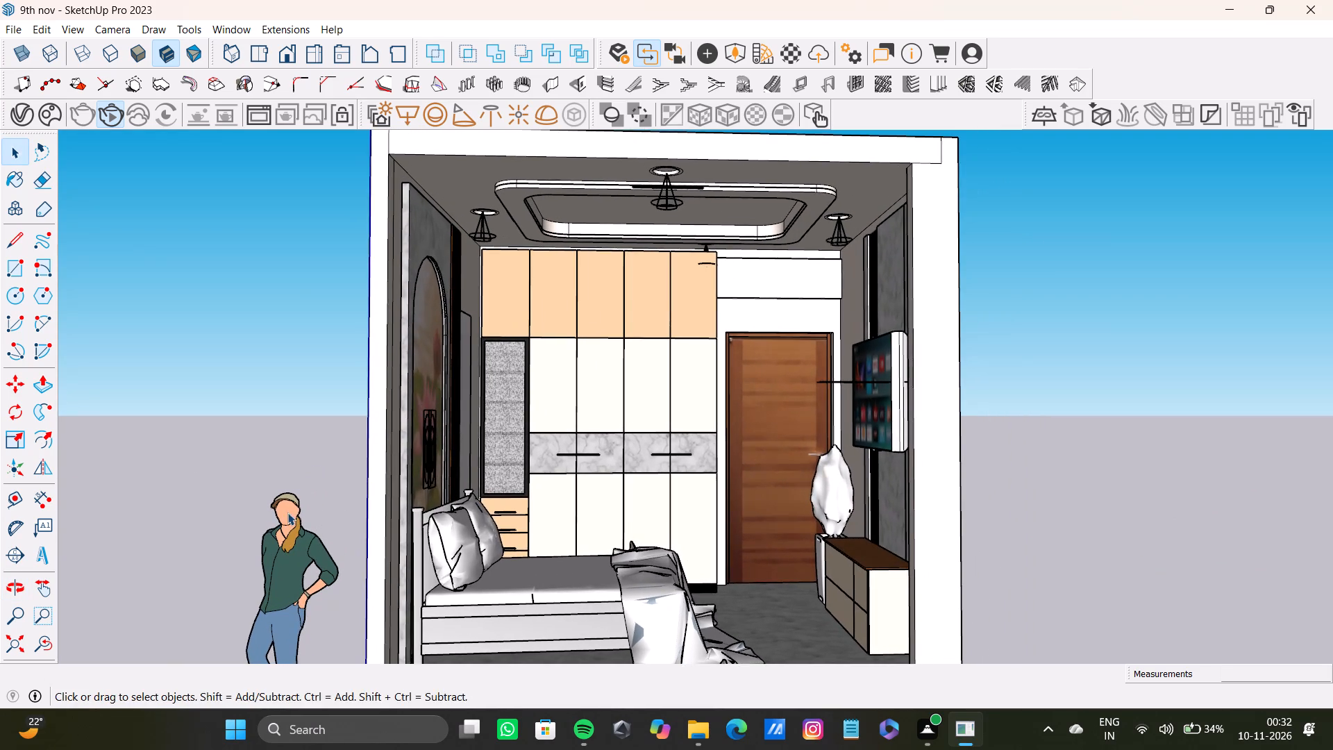
middle_drag(291, 510, 295, 397)
drag(242, 370, 347, 639)
double_click(294, 527)
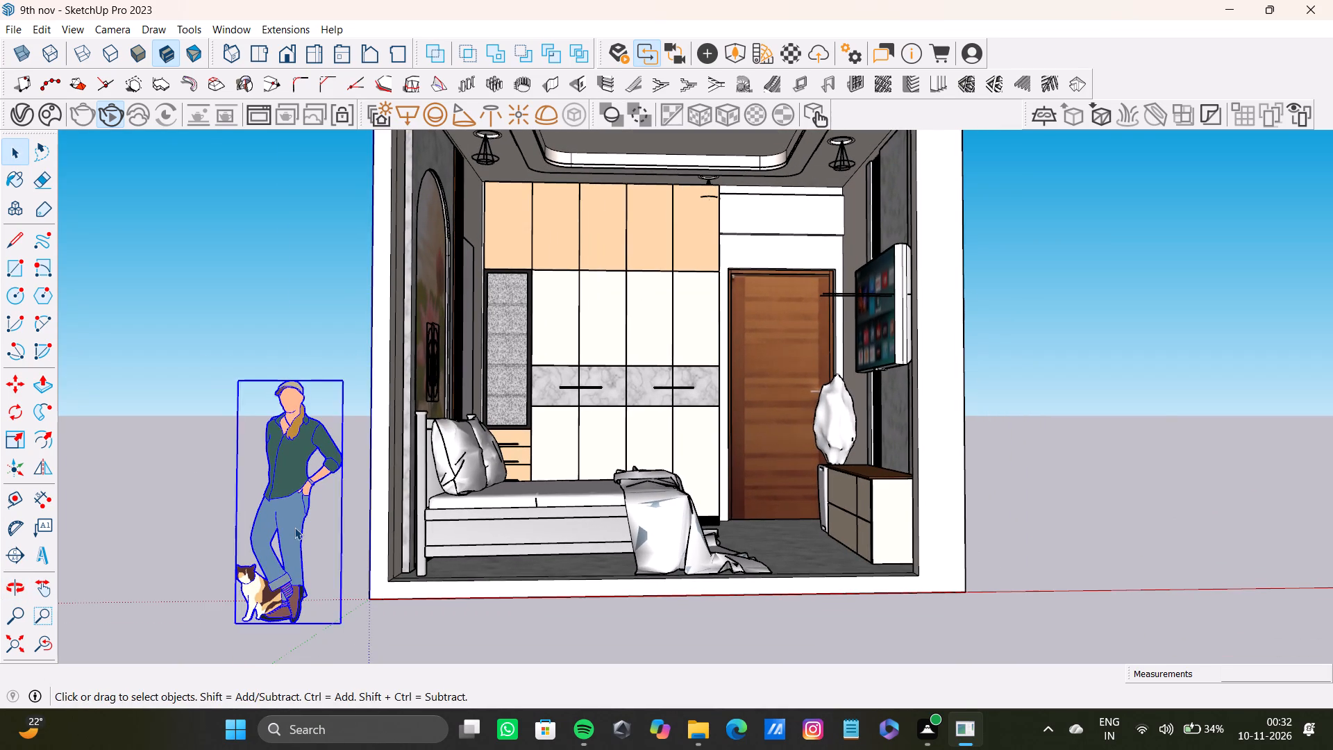
click(294, 524)
double_click(280, 417)
double_click(291, 436)
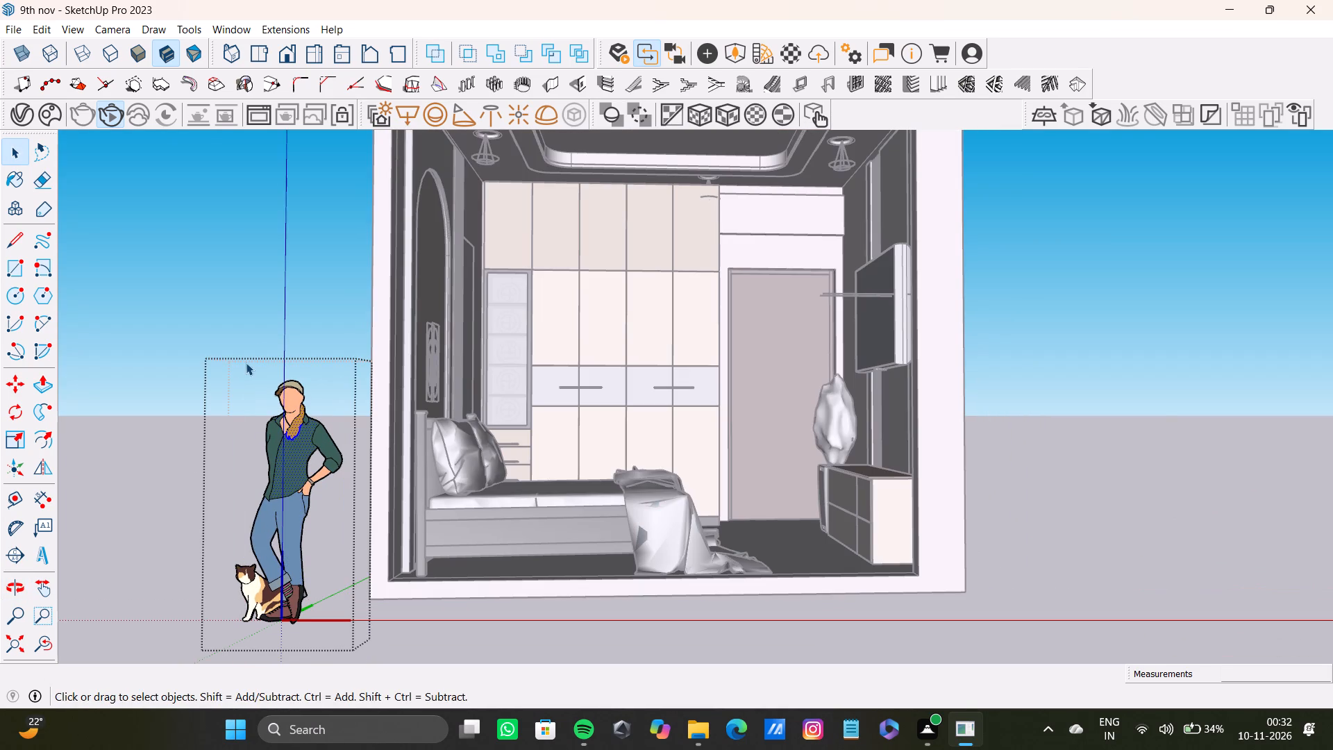
click(274, 297)
drag(192, 344, 359, 662)
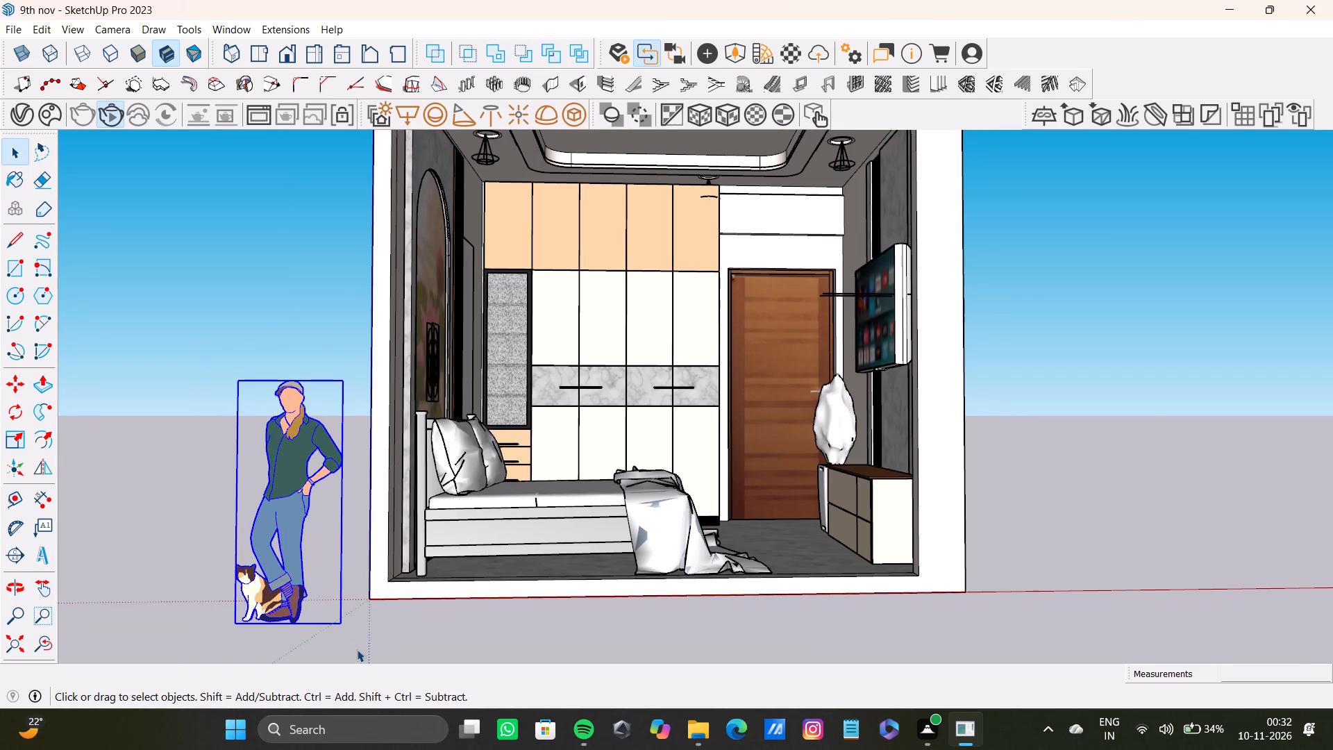
key(Delete)
click(1102, 414)
key(space)
Add a scene of the frontal bedroom view showing the bed, wardrobe, door and ceiling.
scroll(603, 372, down, 5)
middle_drag(600, 385, 579, 440)
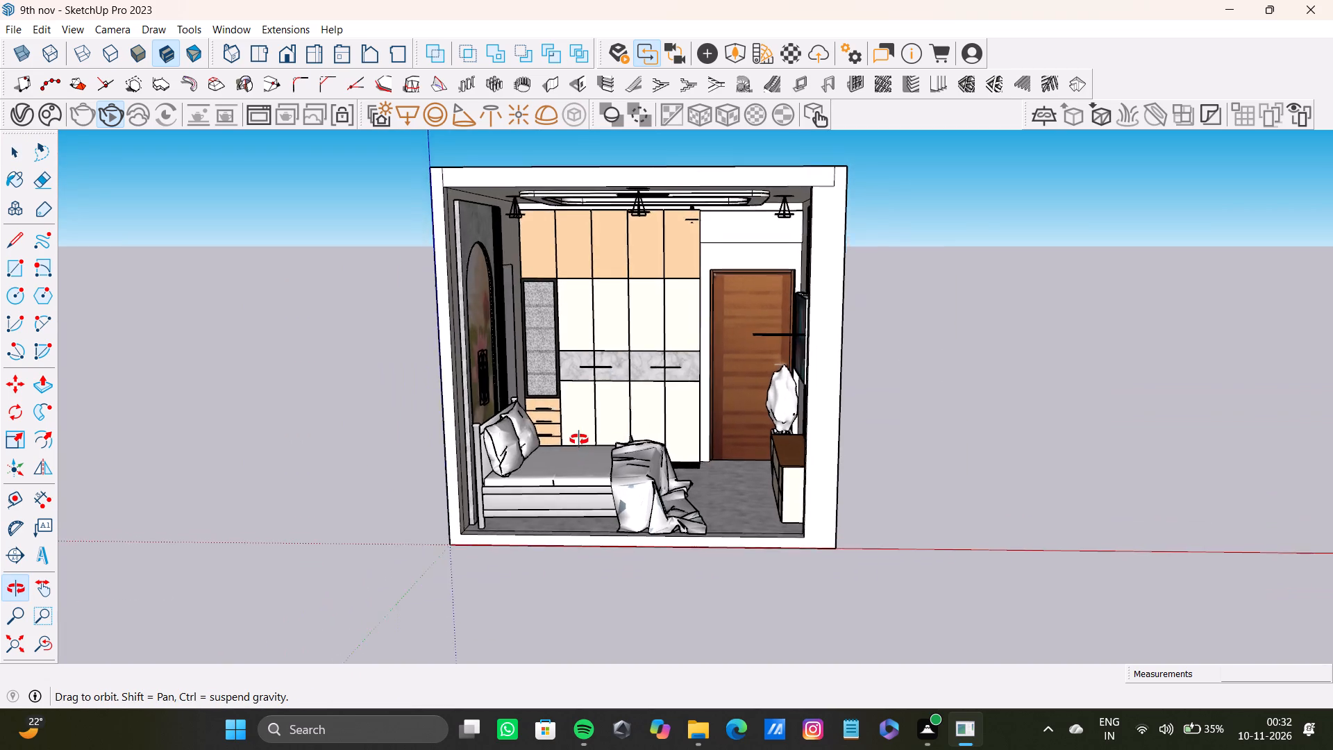
middle_drag(579, 440, 580, 375)
scroll(585, 422, up, 3)
middle_drag(588, 422, 578, 390)
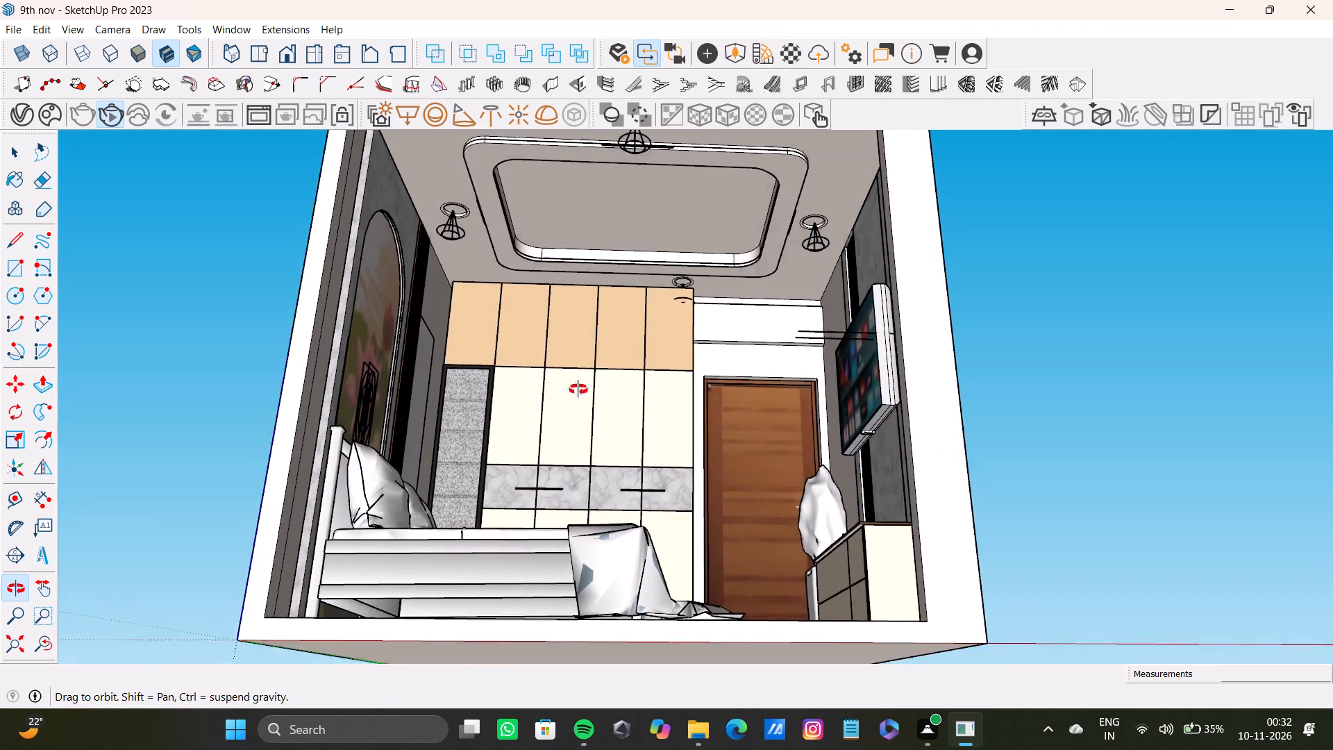
middle_drag(578, 390, 587, 448)
scroll(582, 446, down, 3)
shift+middle_drag(580, 444, 573, 503)
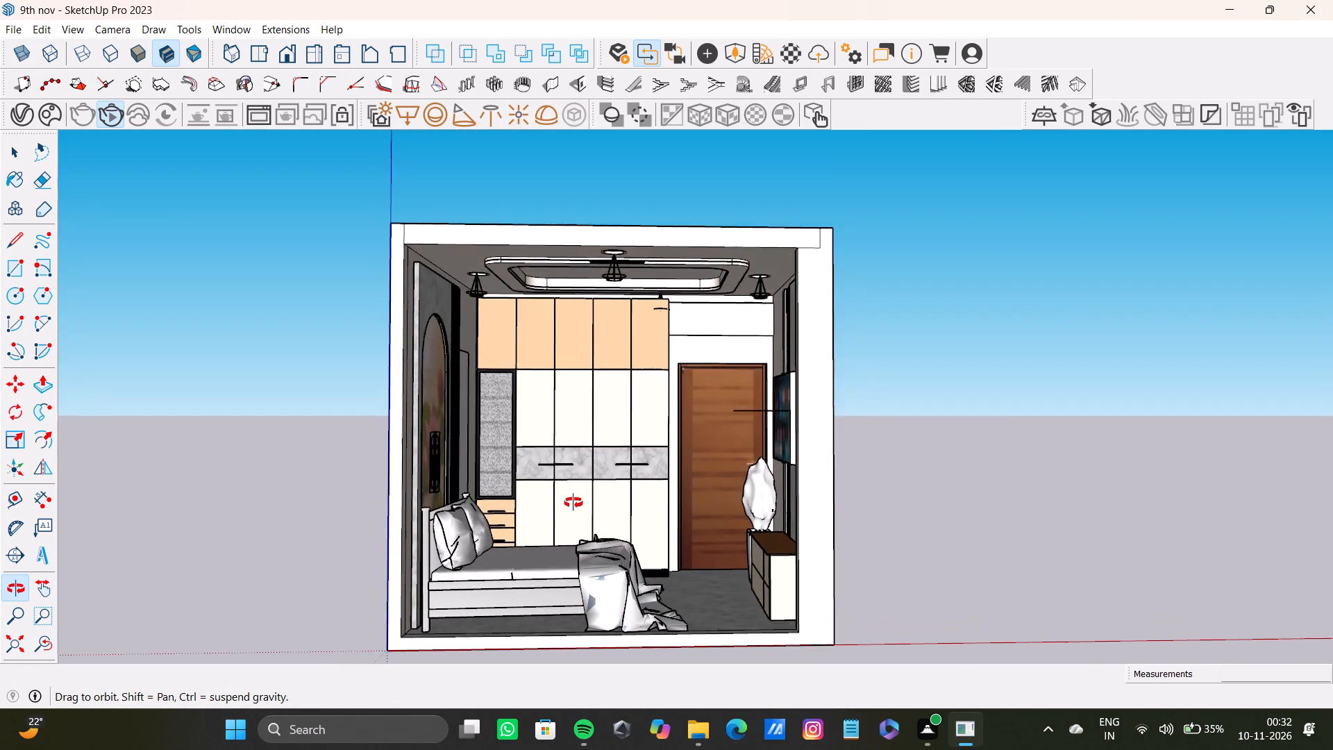
shift+middle_drag(573, 503, 562, 458)
scroll(562, 451, up, 2)
shift+middle_drag(562, 445, 551, 472)
scroll(551, 471, down, 1)
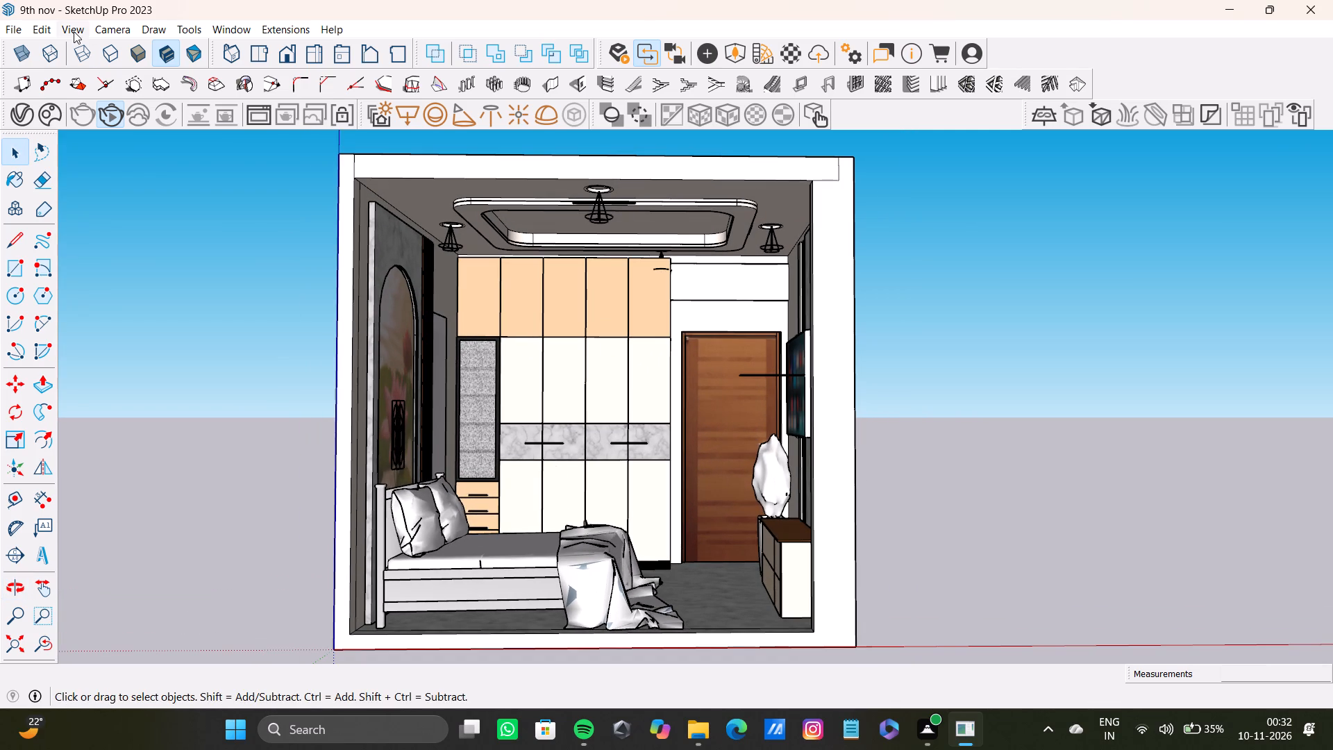
click(119, 124)
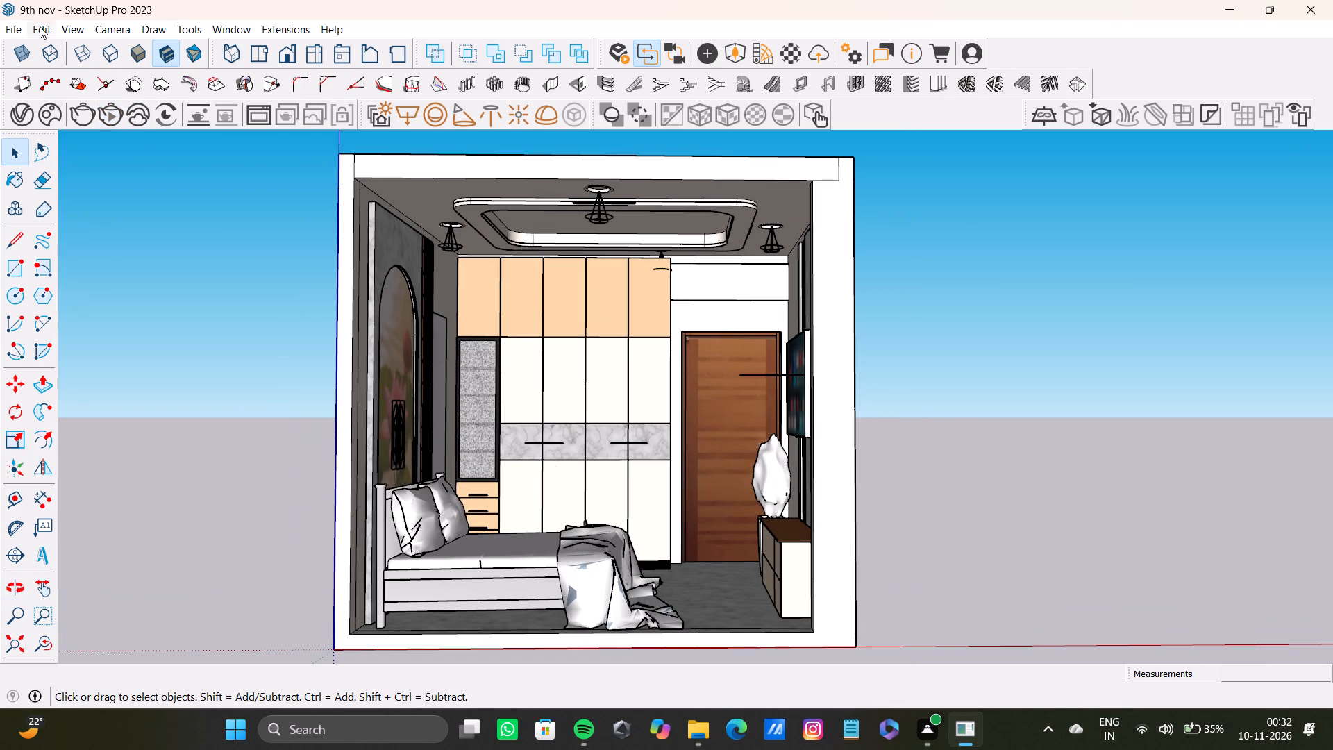
click(60, 30)
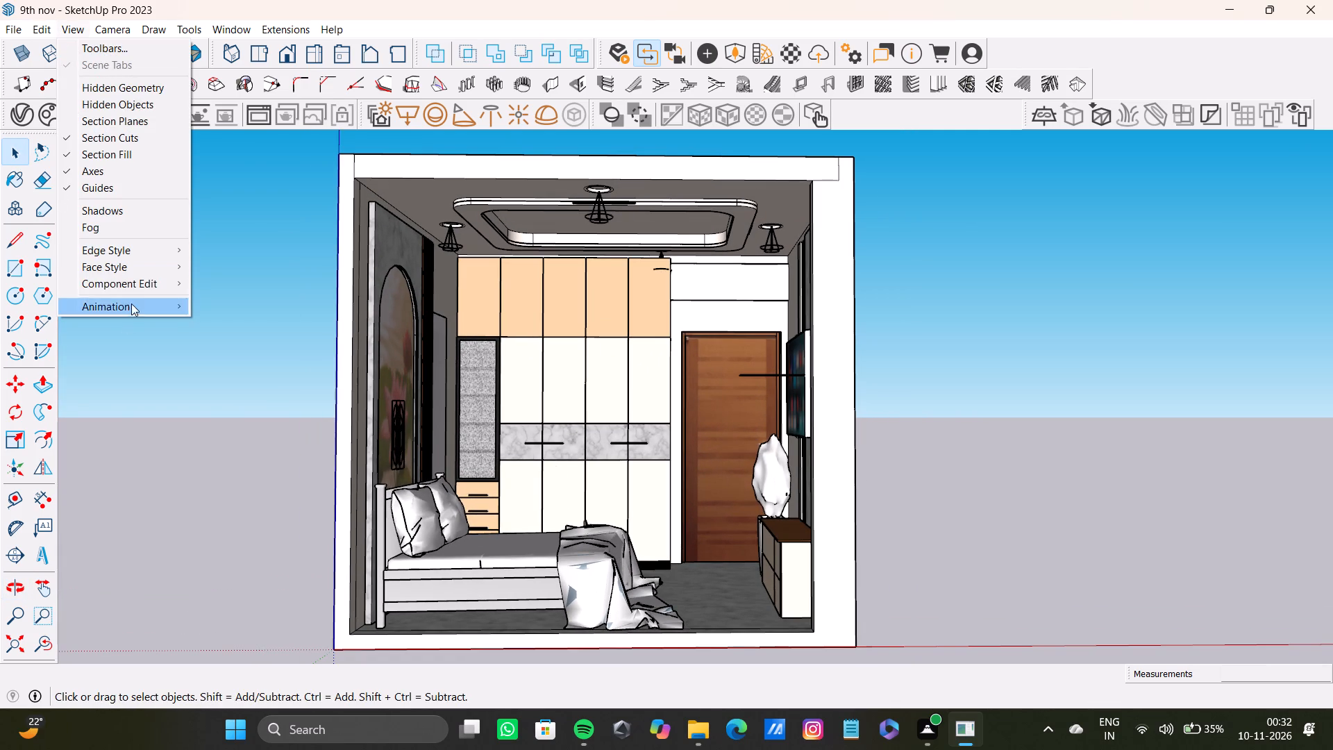
click(133, 306)
click(270, 312)
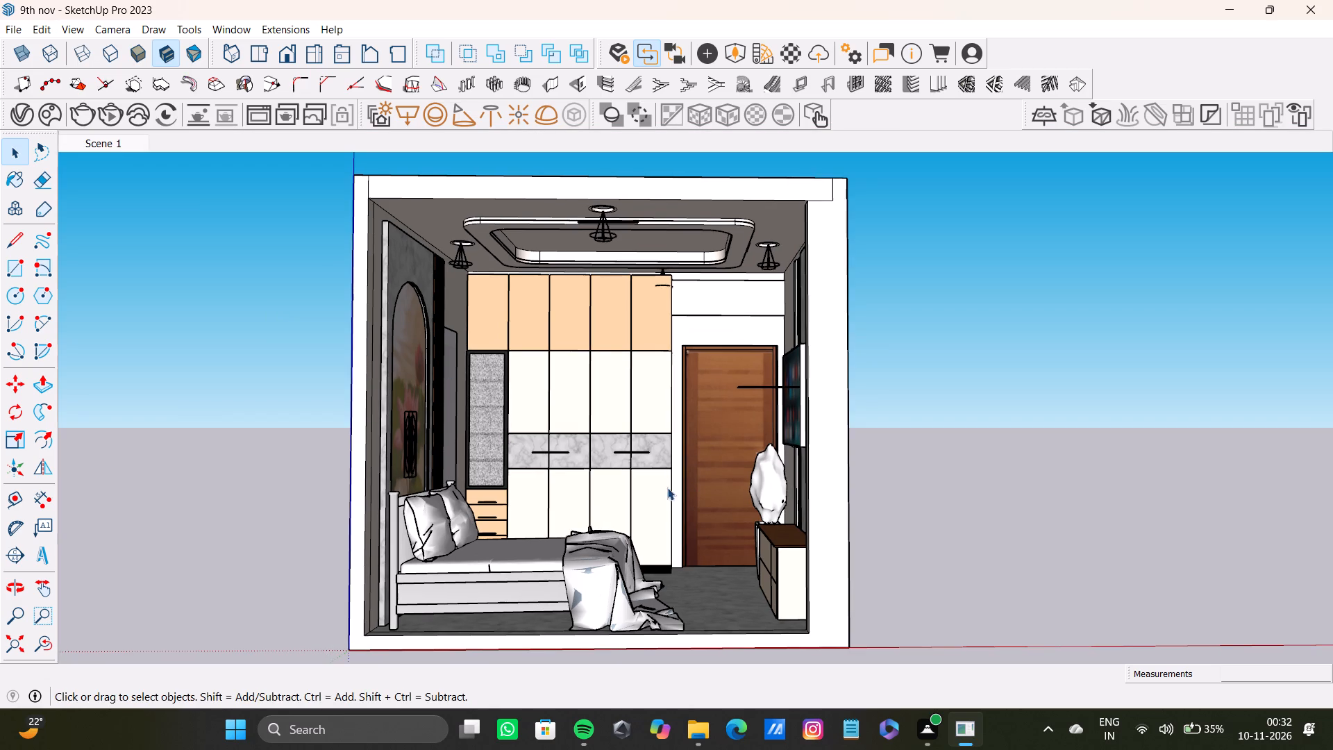
Add a second scene of the bedroom from an angle that faces the door and TV wall.
middle_drag(629, 485, 739, 479)
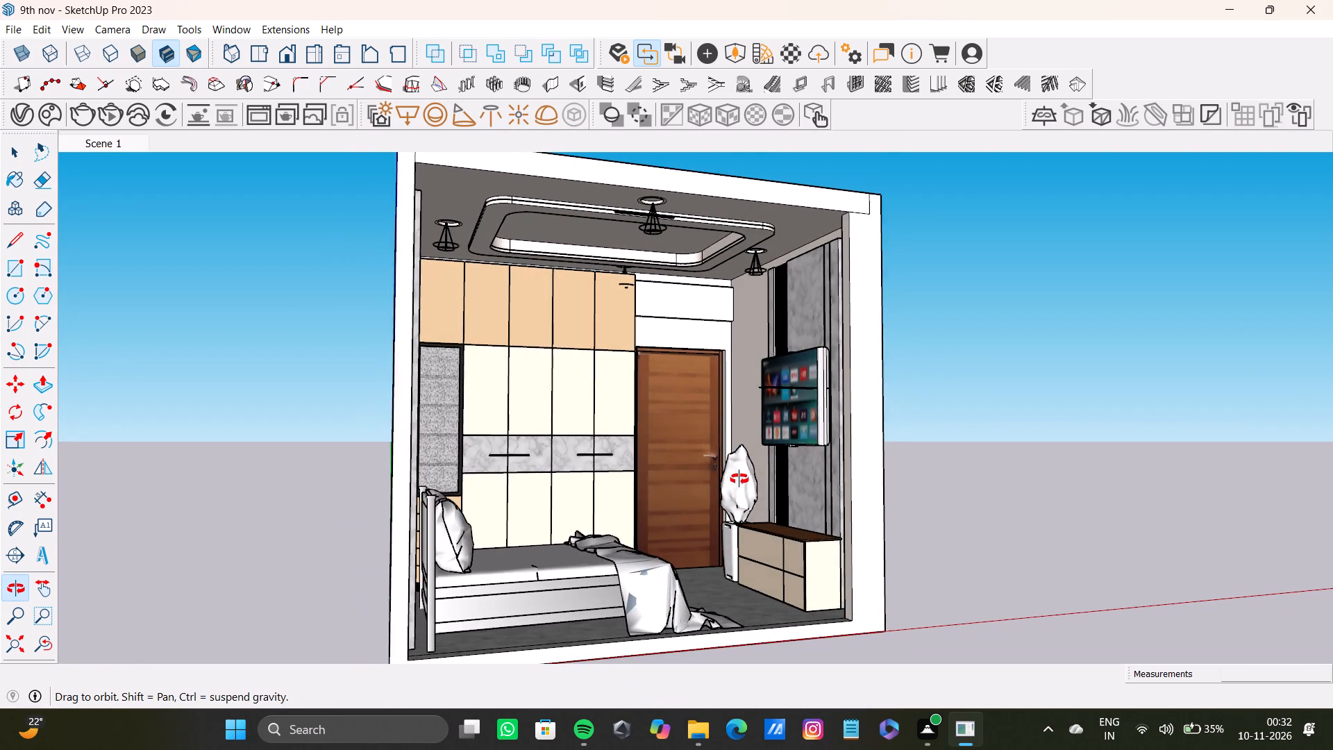
middle_drag(739, 479, 773, 481)
scroll(745, 492, up, 1)
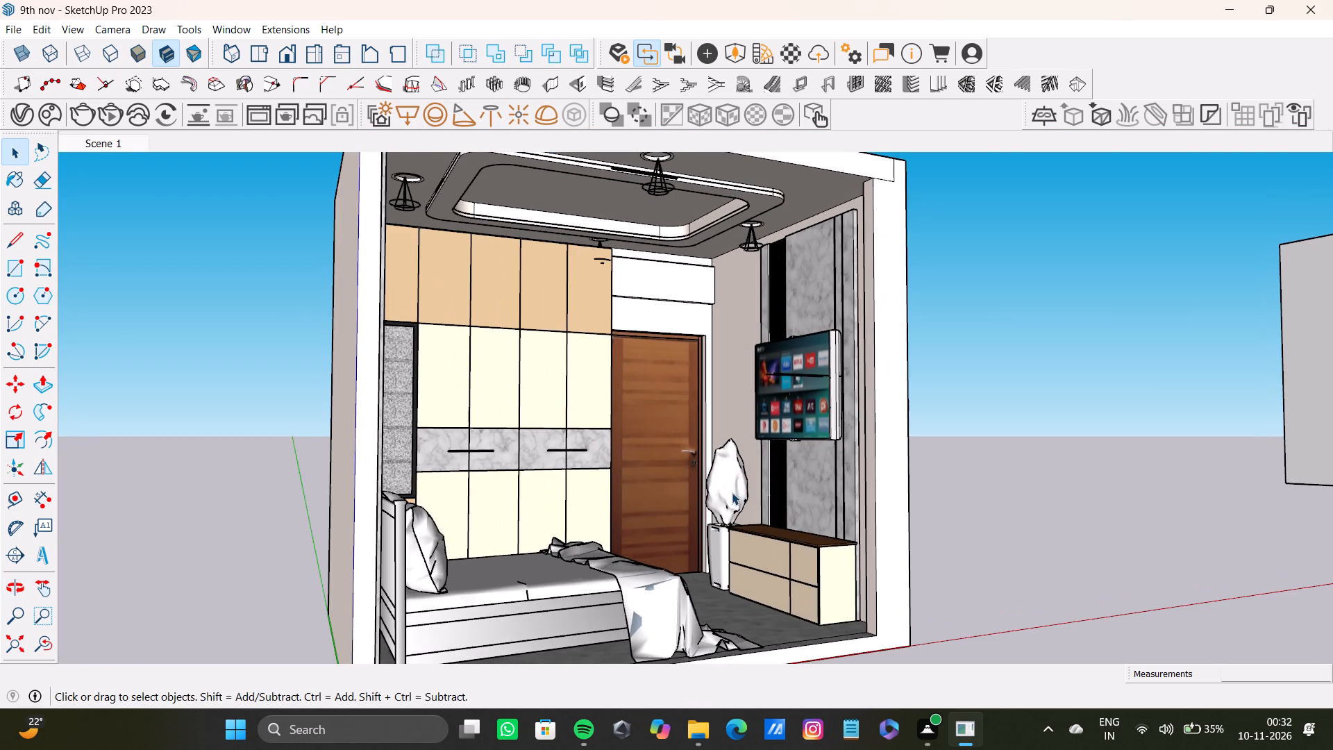
middle_drag(730, 492, 712, 500)
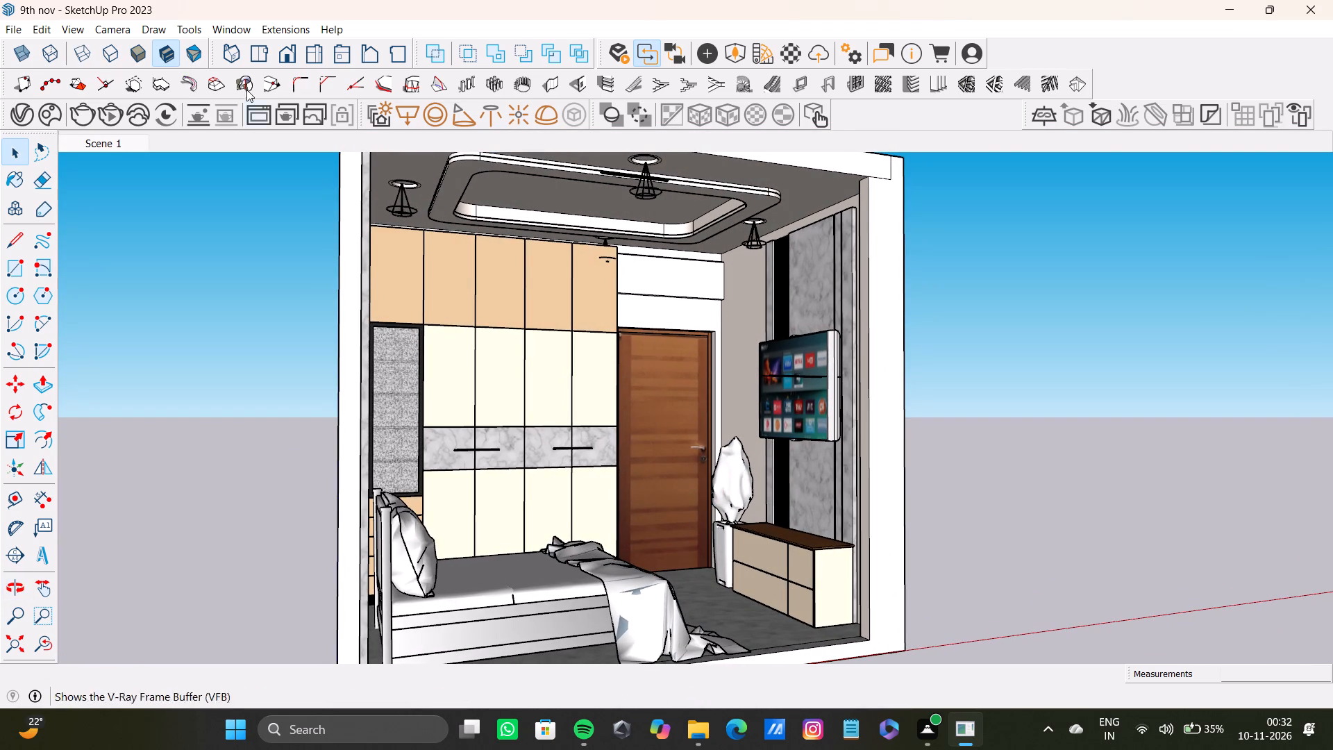
click(66, 32)
click(156, 299)
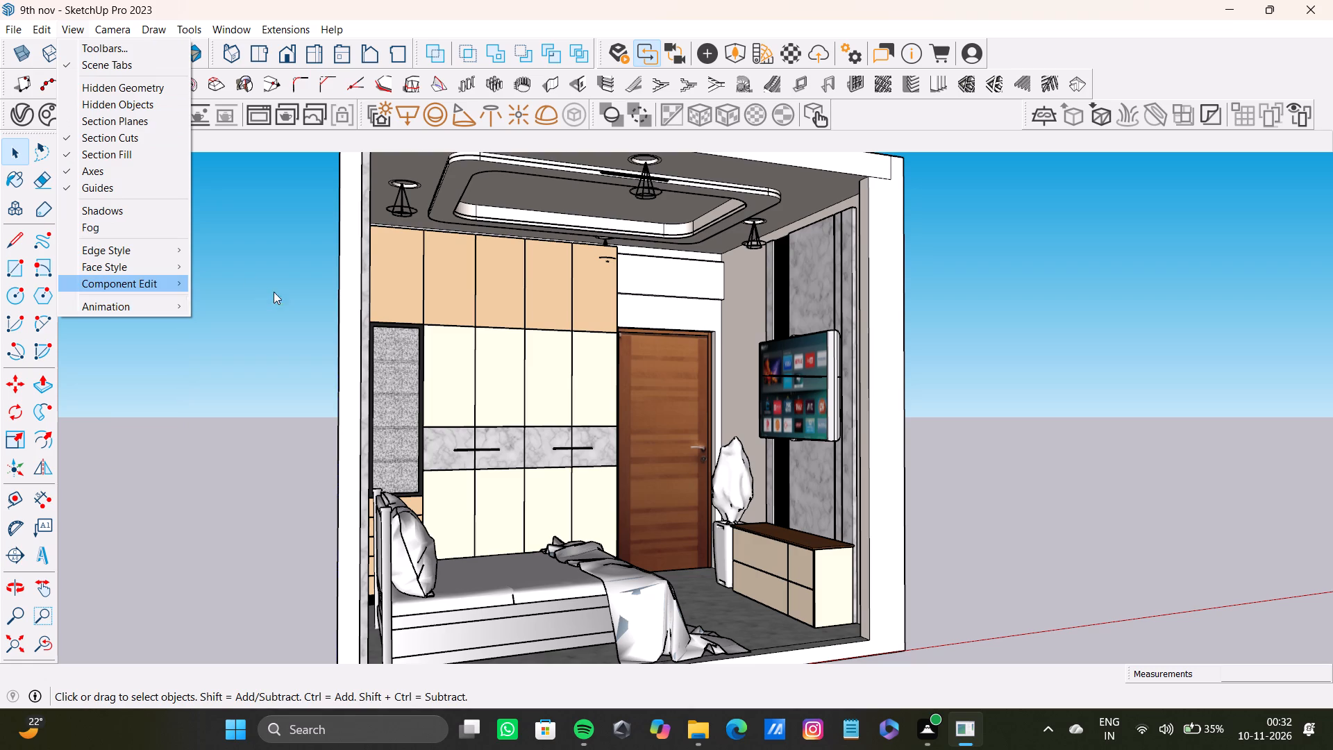
click(226, 312)
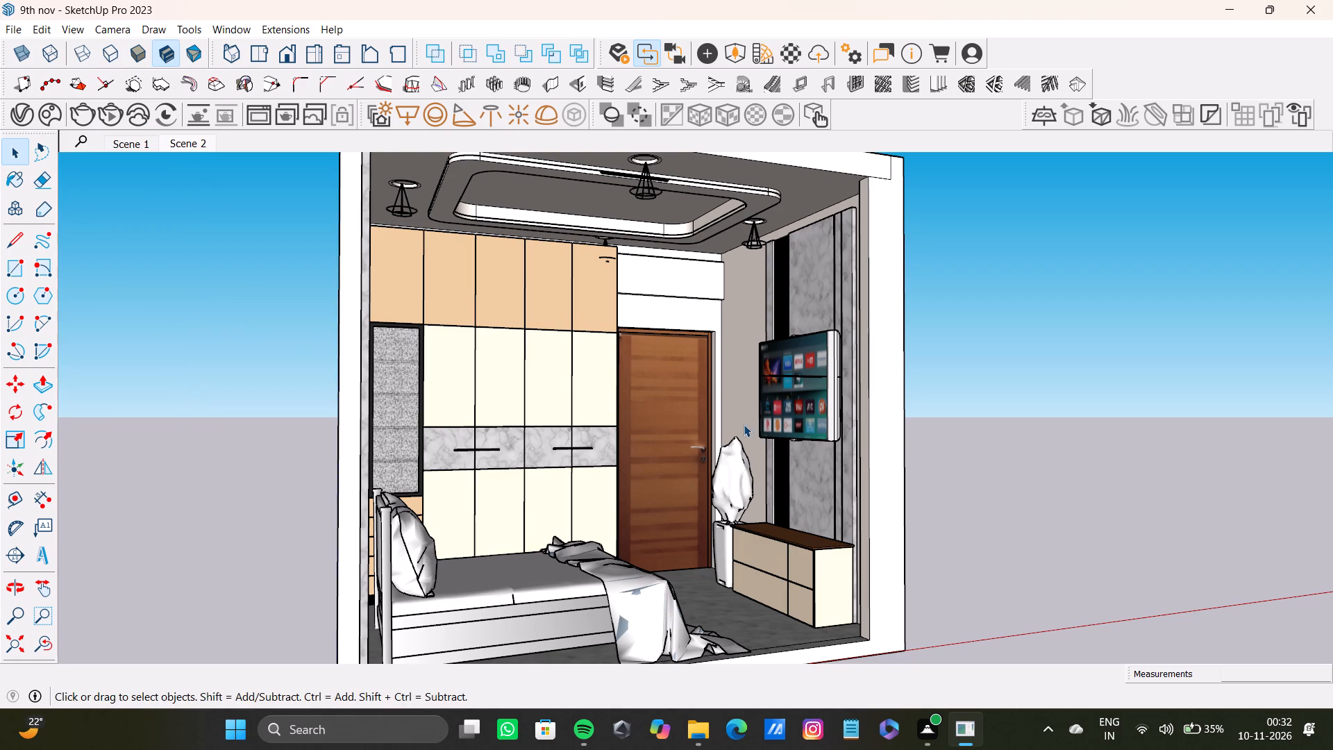
Examine the TV wall, door and wardrobe corner up close to find another camera view.
middle_drag(744, 424, 785, 430)
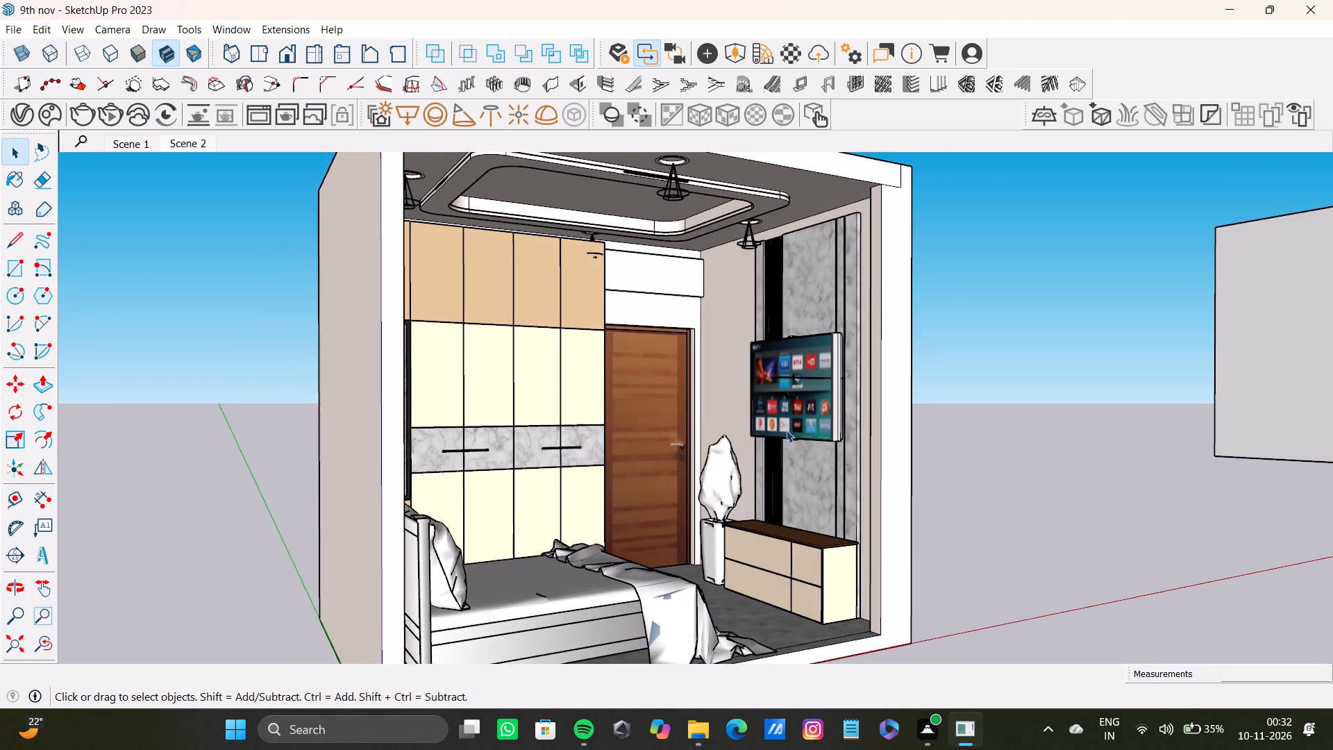
scroll(786, 430, up, 3)
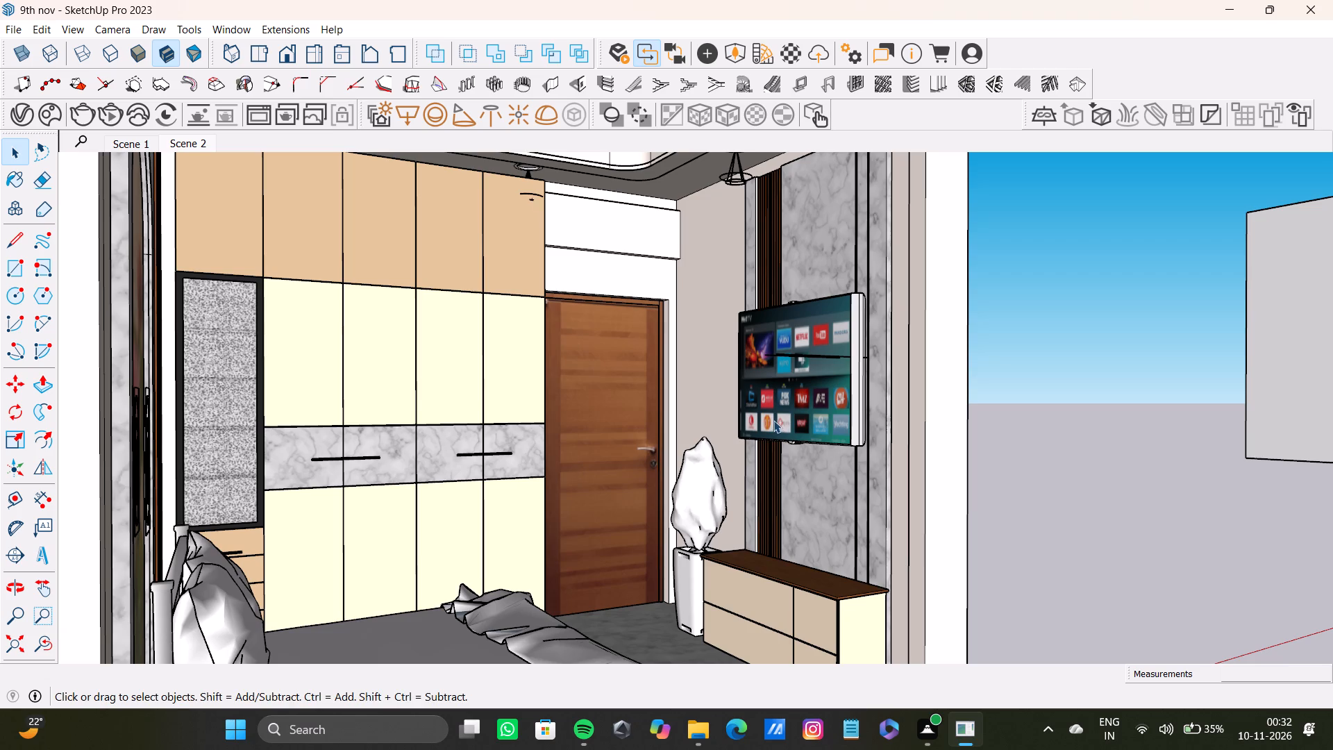
middle_drag(773, 420, 773, 427)
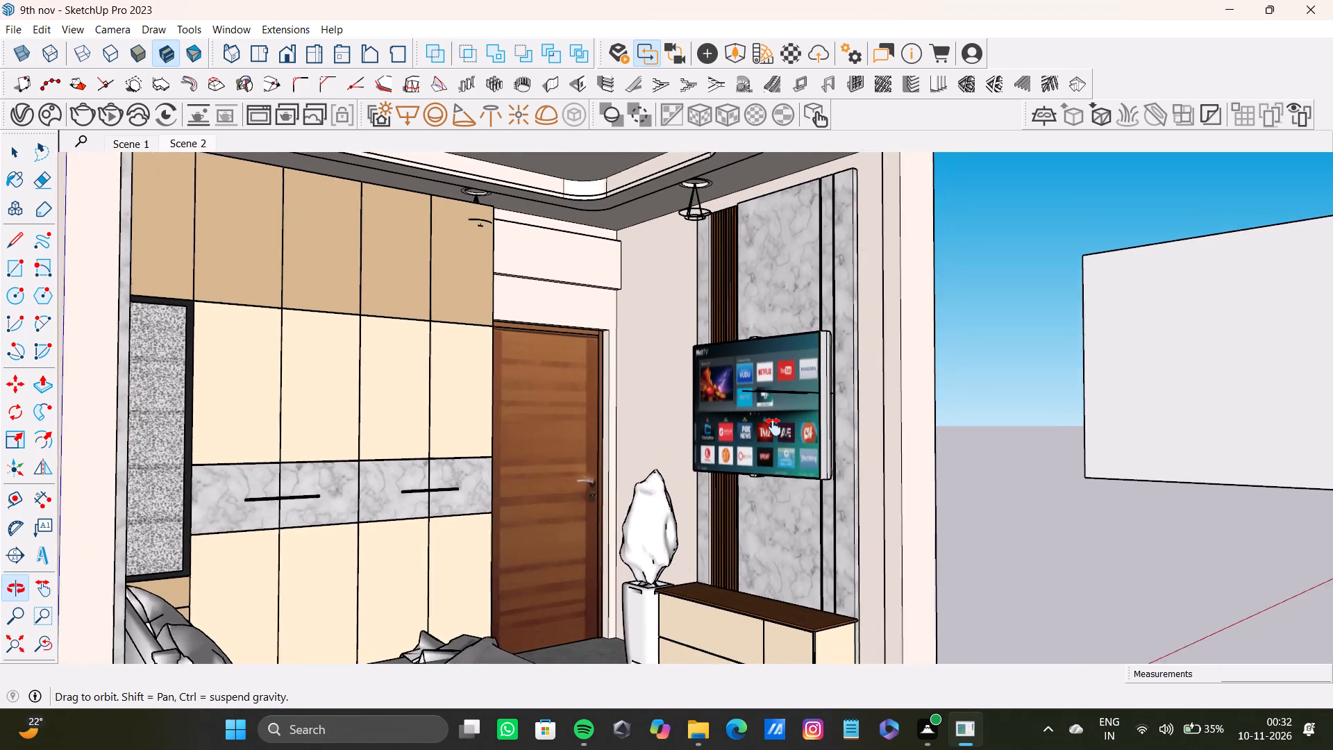
middle_drag(773, 427, 764, 410)
shift+middle_drag(728, 392, 690, 412)
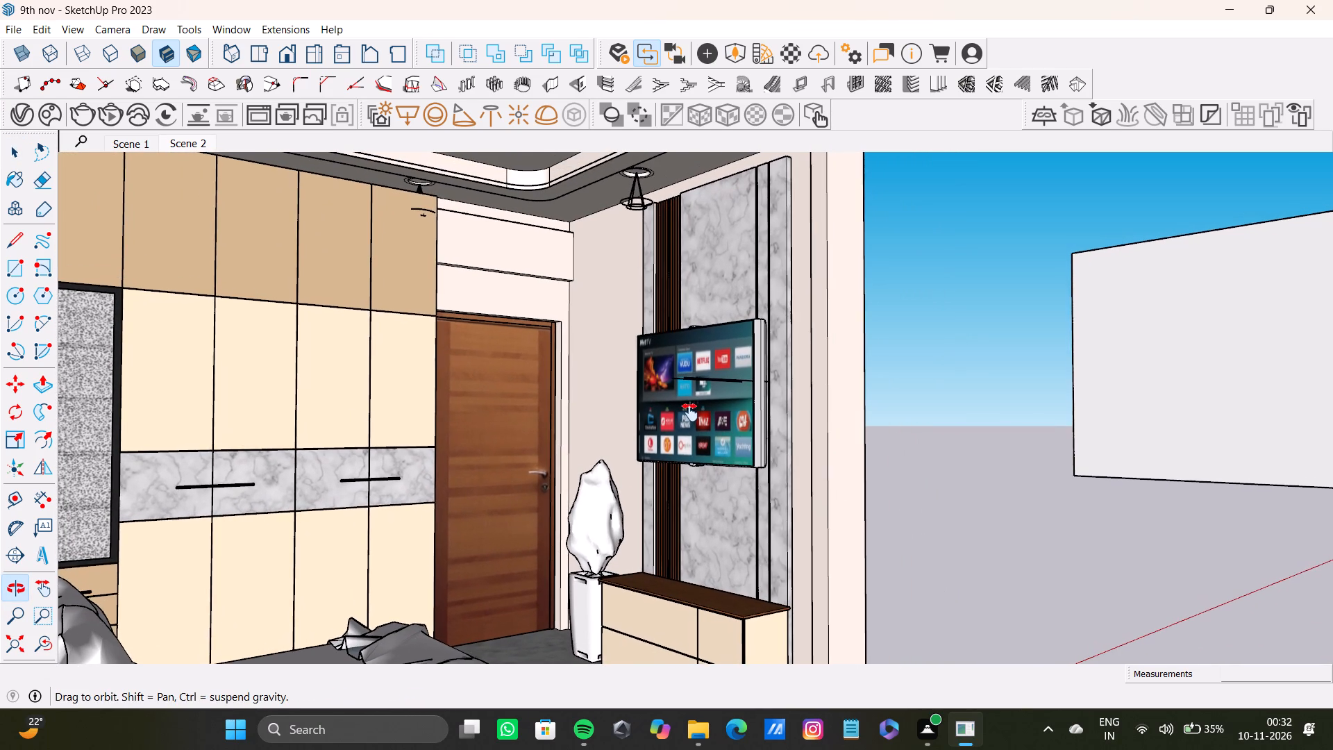
shift+middle_drag(690, 412, 703, 392)
scroll(701, 402, down, 1)
shift+middle_drag(701, 402, 521, 395)
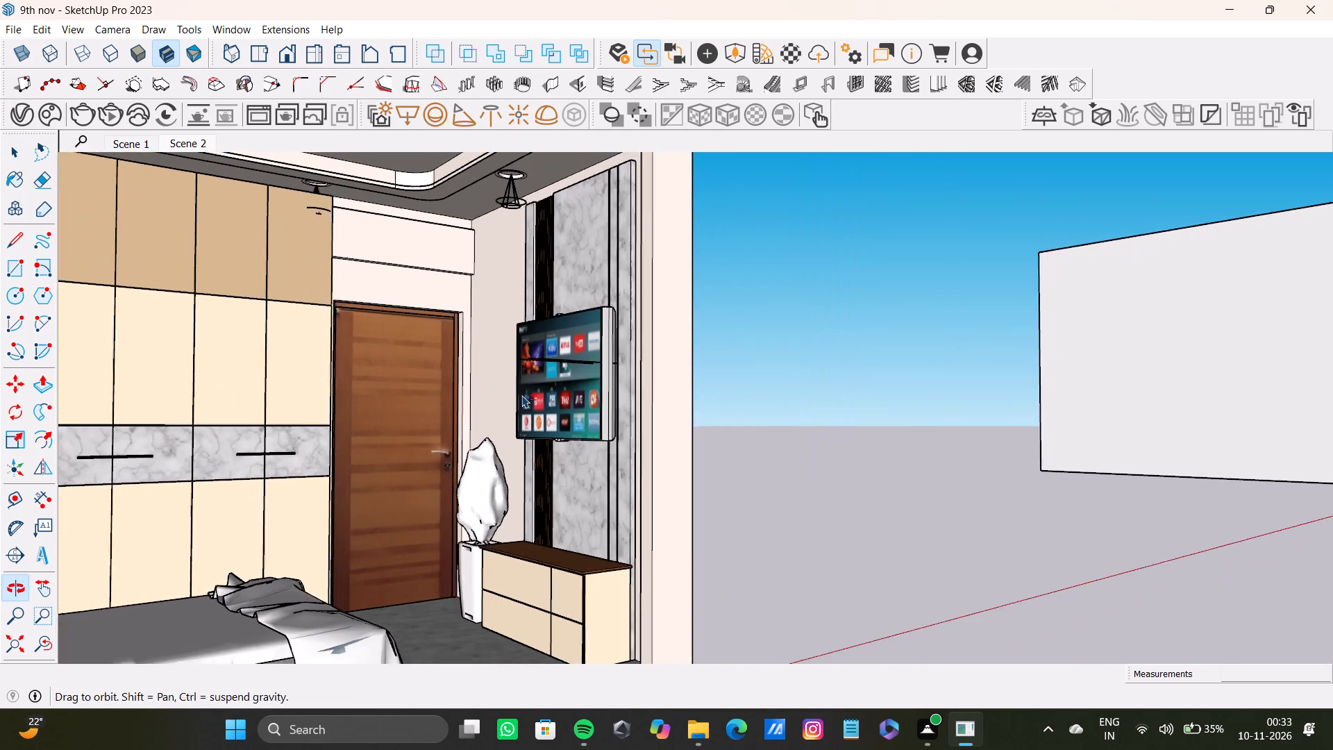
shift+middle_drag(521, 395, 523, 395)
Select the whole roofless building and move it about 121' 7" farther away, clear of the bedroom's background.
scroll(548, 390, down, 15)
middle_drag(561, 385, 504, 431)
key(space)
click(905, 329)
double_click(992, 324)
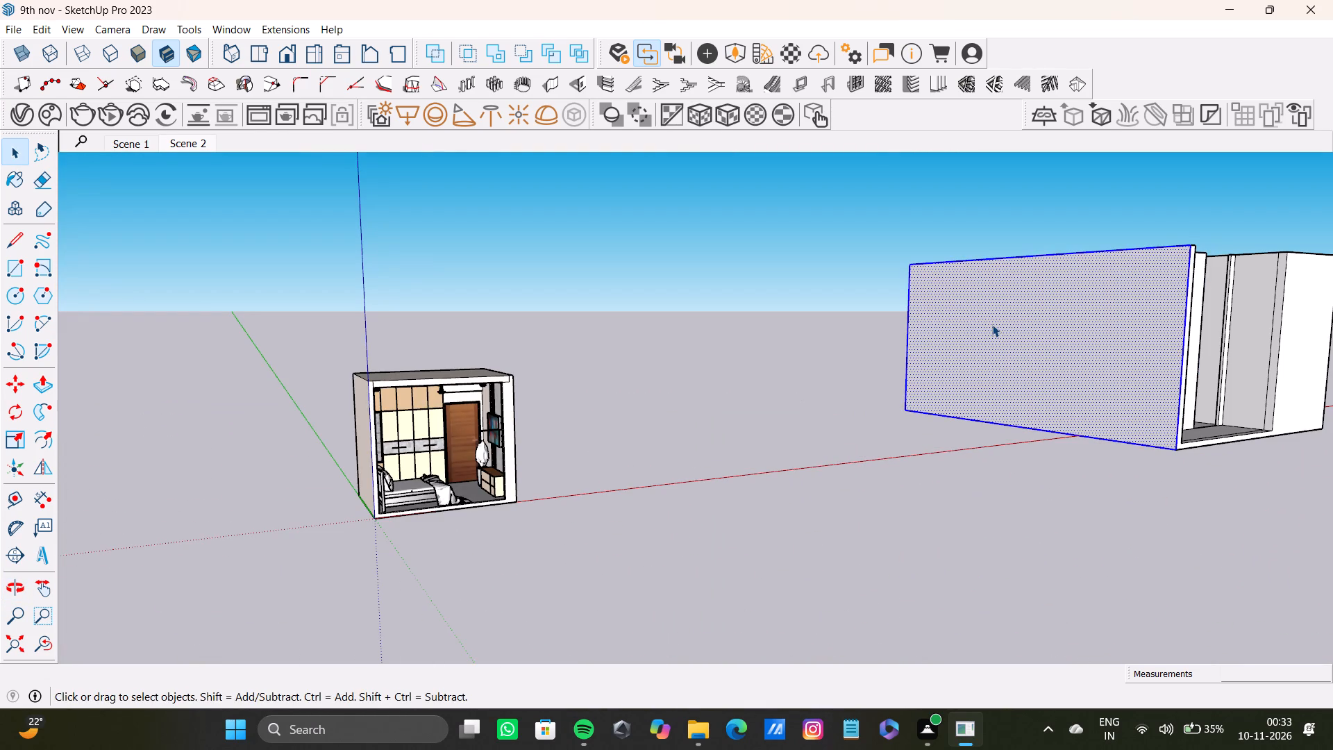
triple_click(988, 327)
triple_click(1018, 334)
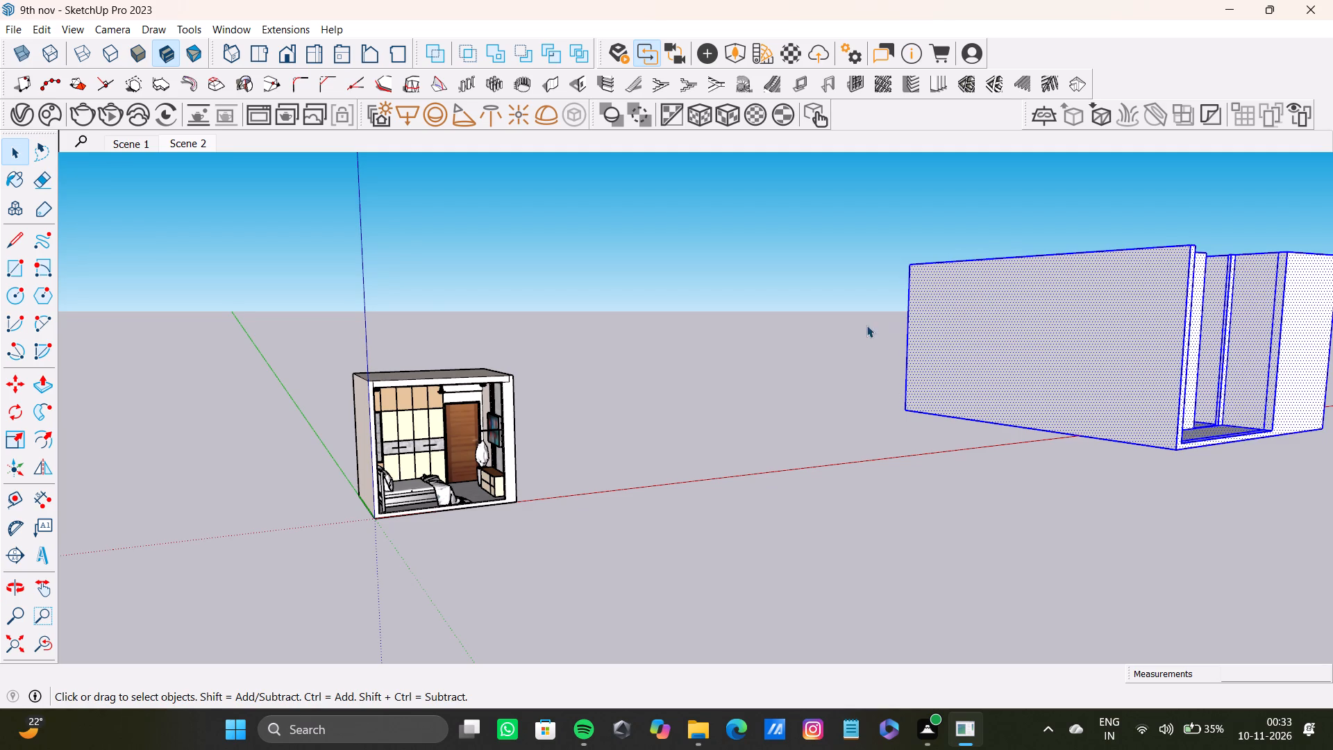
scroll(866, 325, down, 3)
shift+middle_drag(859, 323, 535, 460)
key(m)
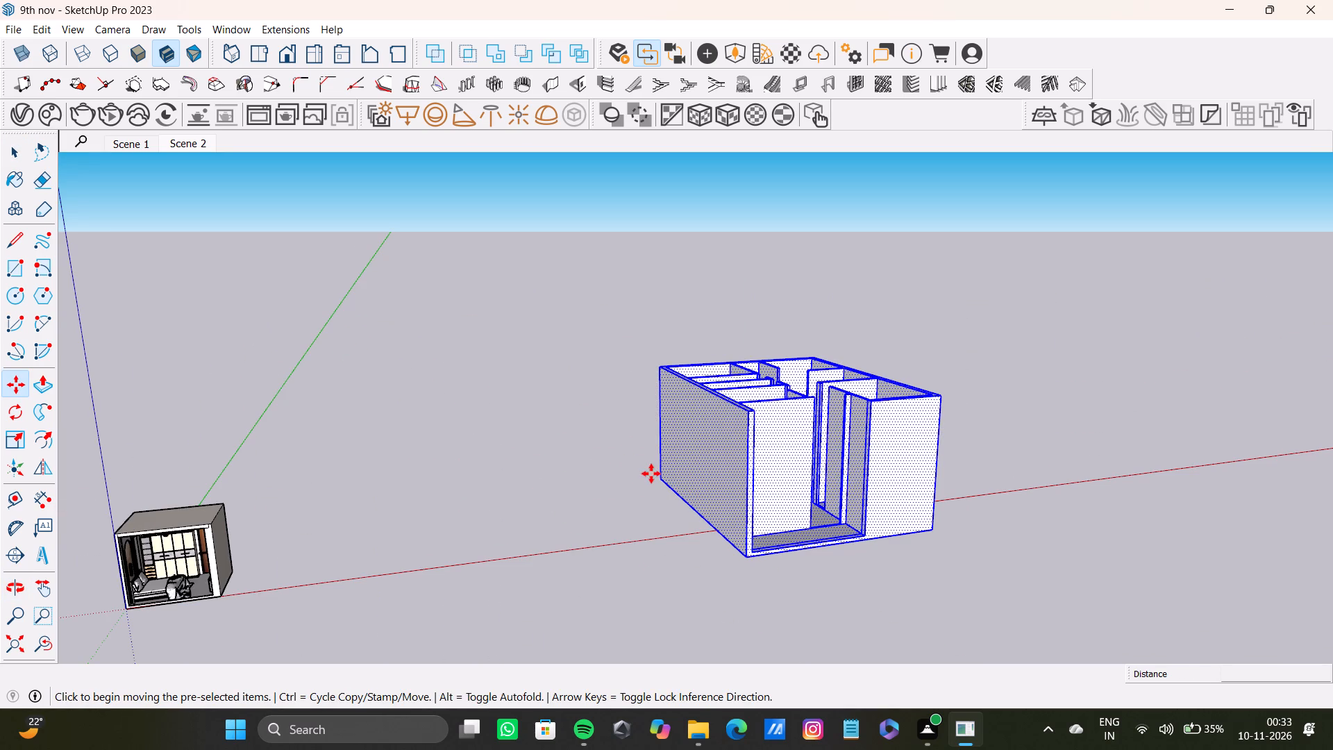
drag(662, 478, 677, 478)
click(1136, 628)
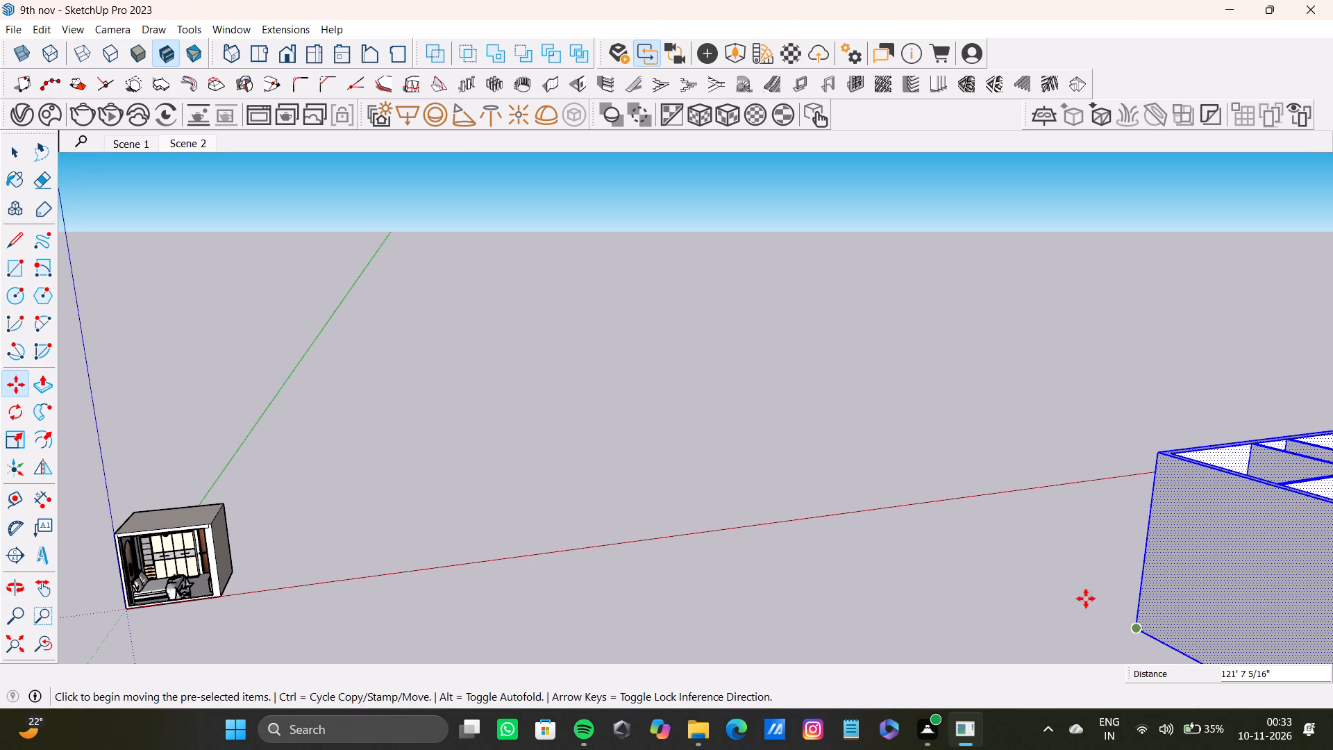
key(space)
click(607, 418)
Add a third scene showing the TV wall, TV unit, vase and door, with the wardrobe alongside.
scroll(361, 495, up, 3)
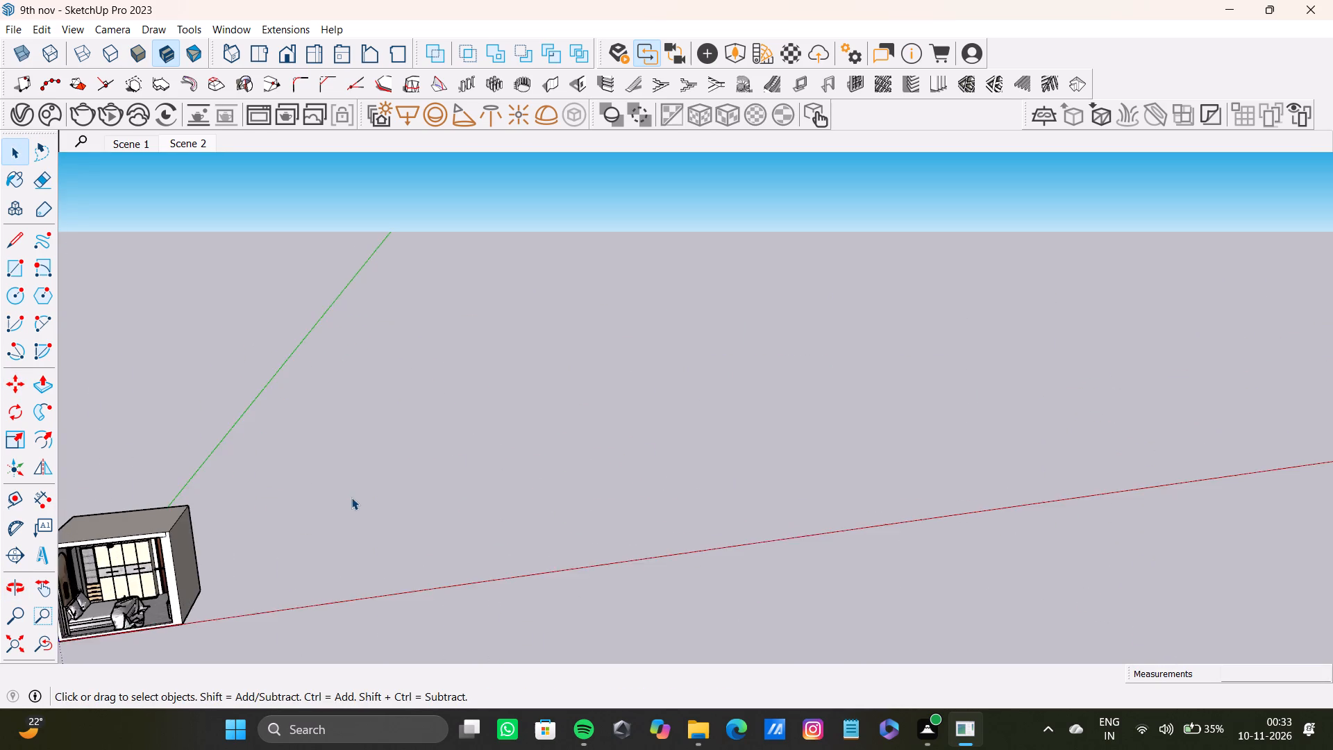
scroll(351, 497, up, 2)
shift+middle_drag(242, 515, 750, 403)
scroll(687, 466, up, 8)
shift+middle_drag(699, 455, 723, 470)
scroll(526, 472, up, 6)
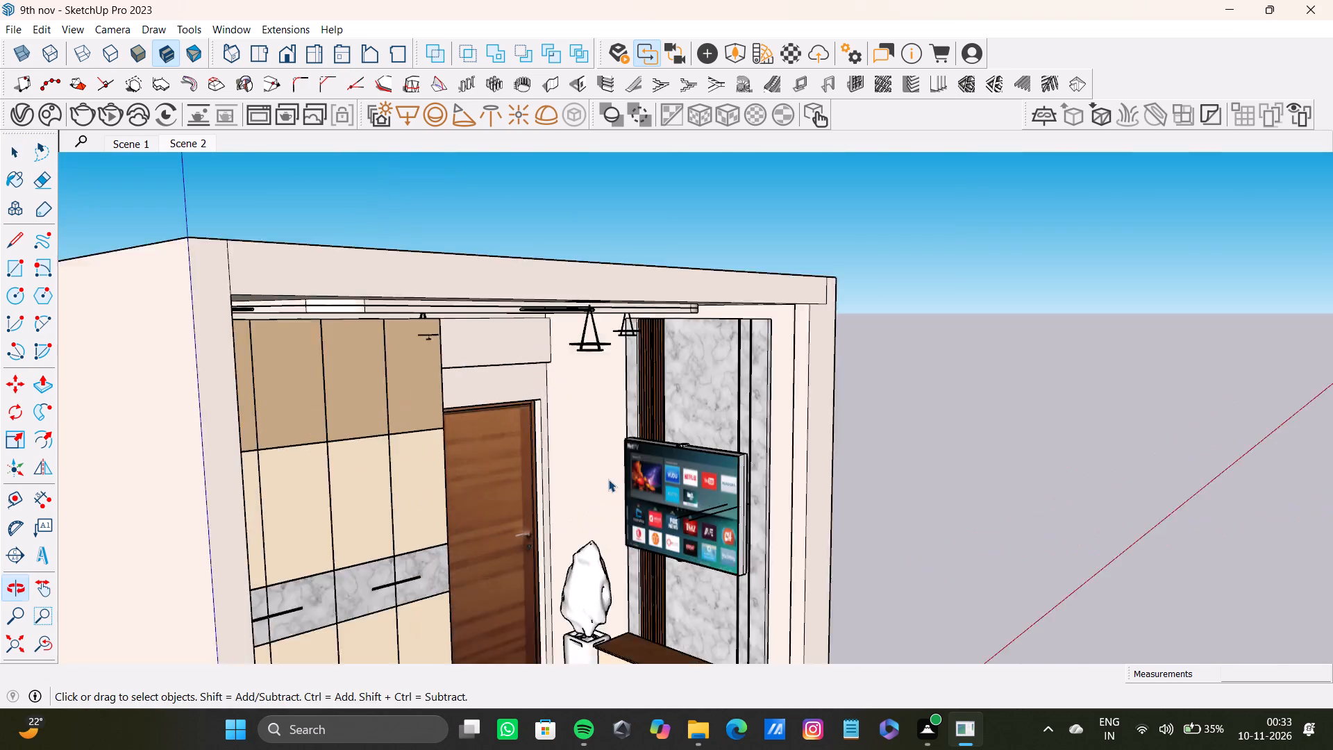
scroll(608, 479, up, 2)
shift+middle_drag(610, 481, 537, 388)
scroll(526, 385, down, 4)
shift+middle_drag(527, 381, 530, 357)
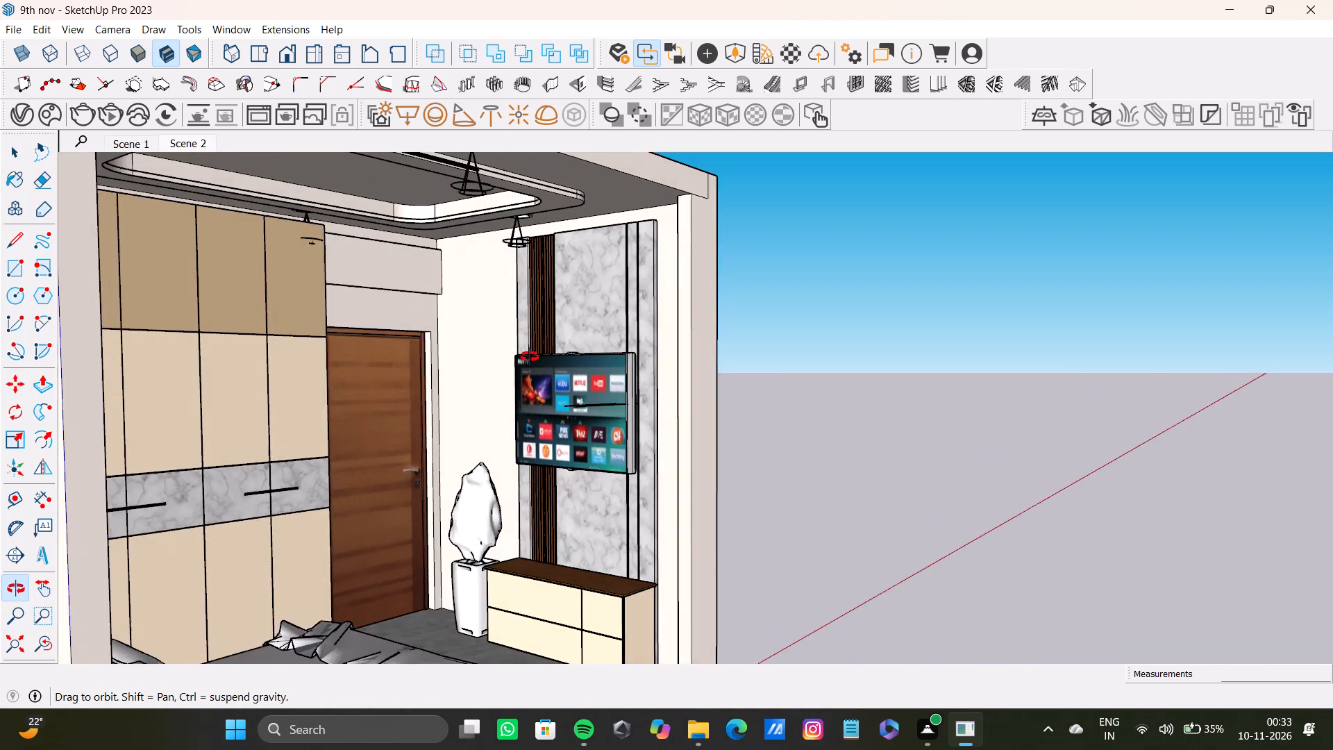
shift+middle_drag(530, 357, 593, 324)
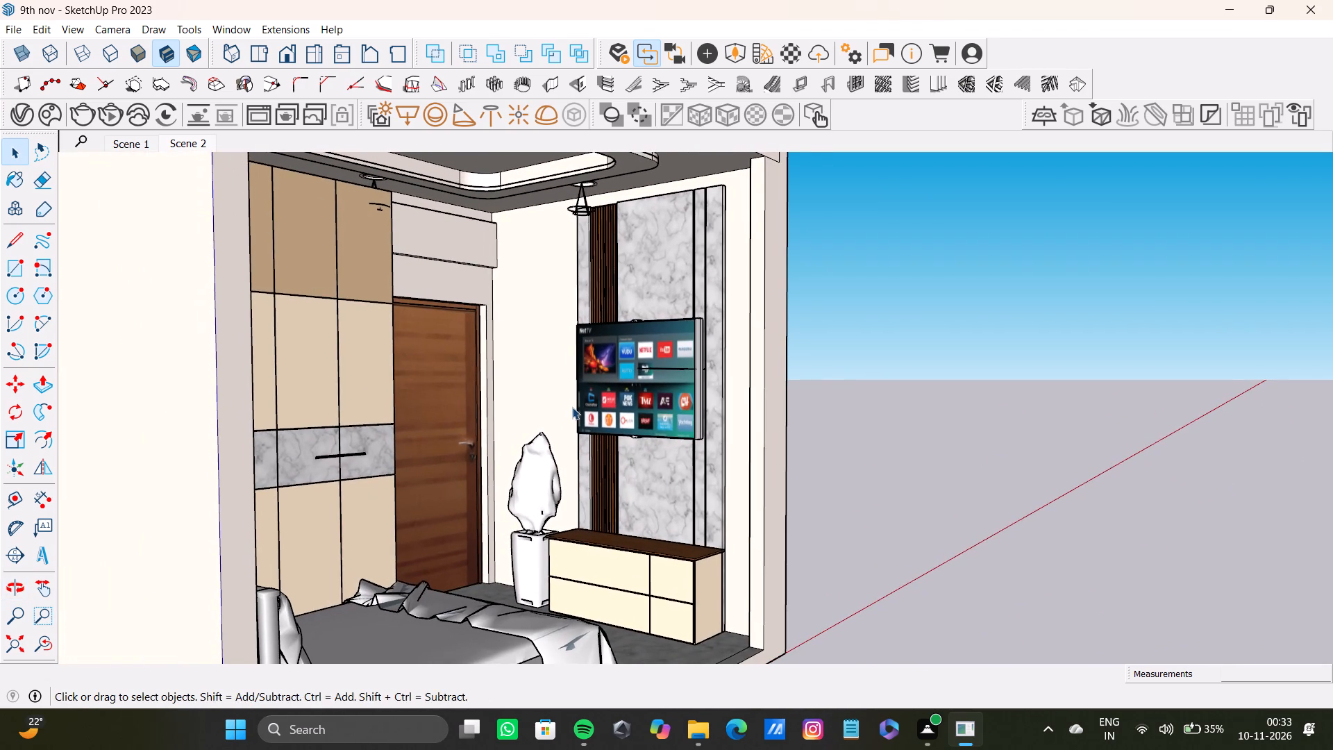
scroll(572, 407, up, 1)
scroll(572, 407, down, 2)
shift+middle_drag(571, 407, 588, 420)
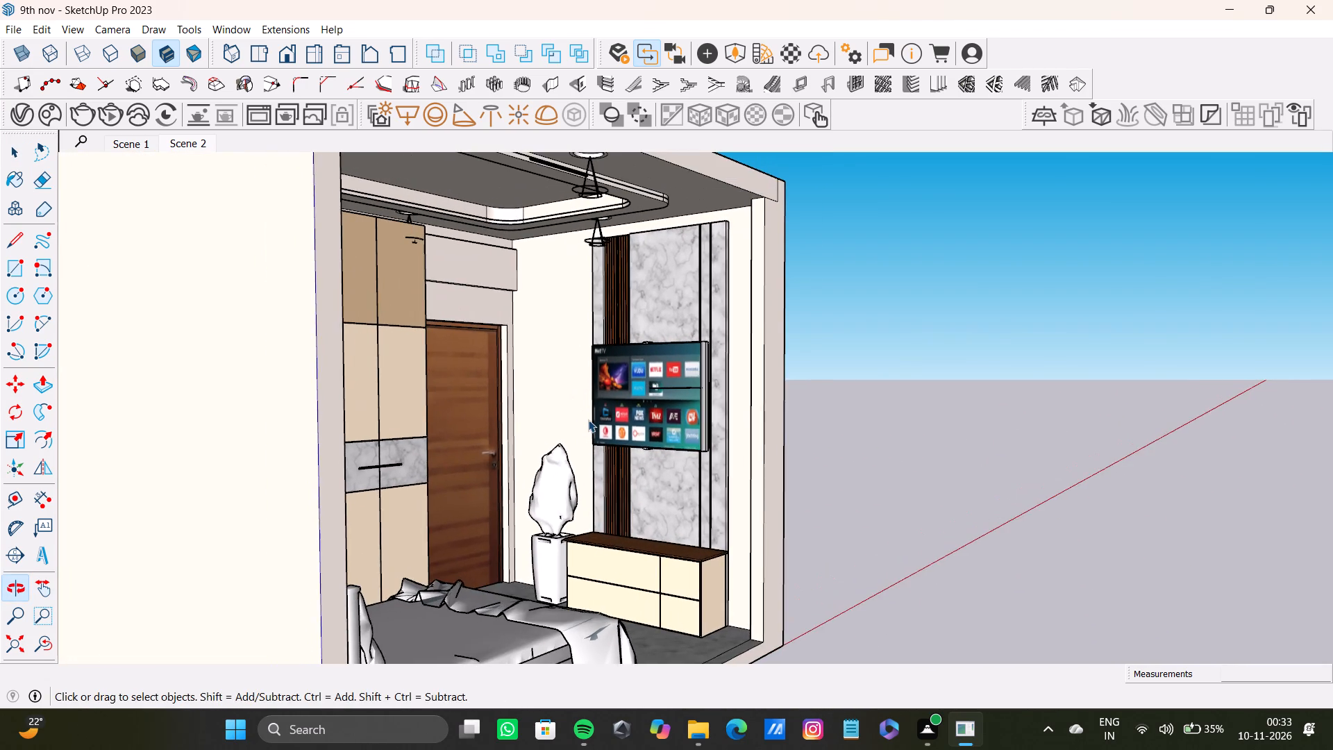
scroll(588, 419, up, 1)
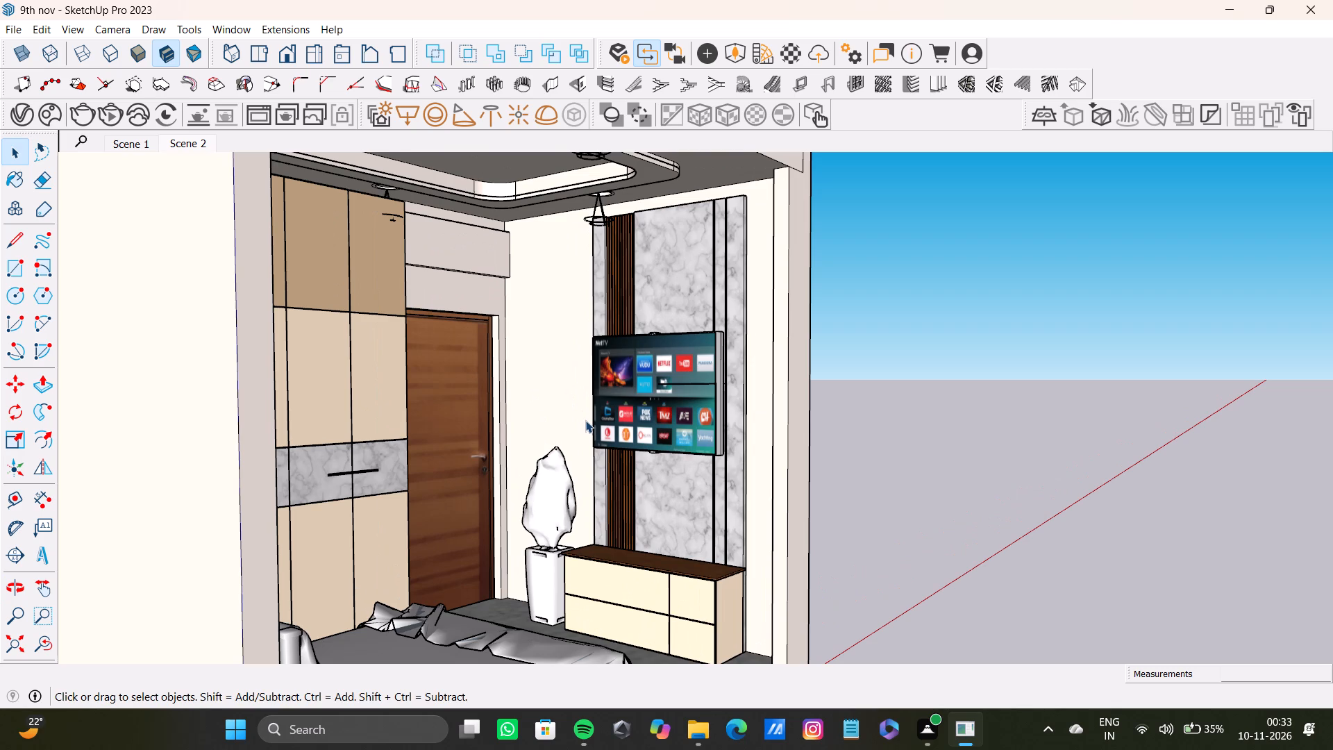
scroll(585, 420, up, 1)
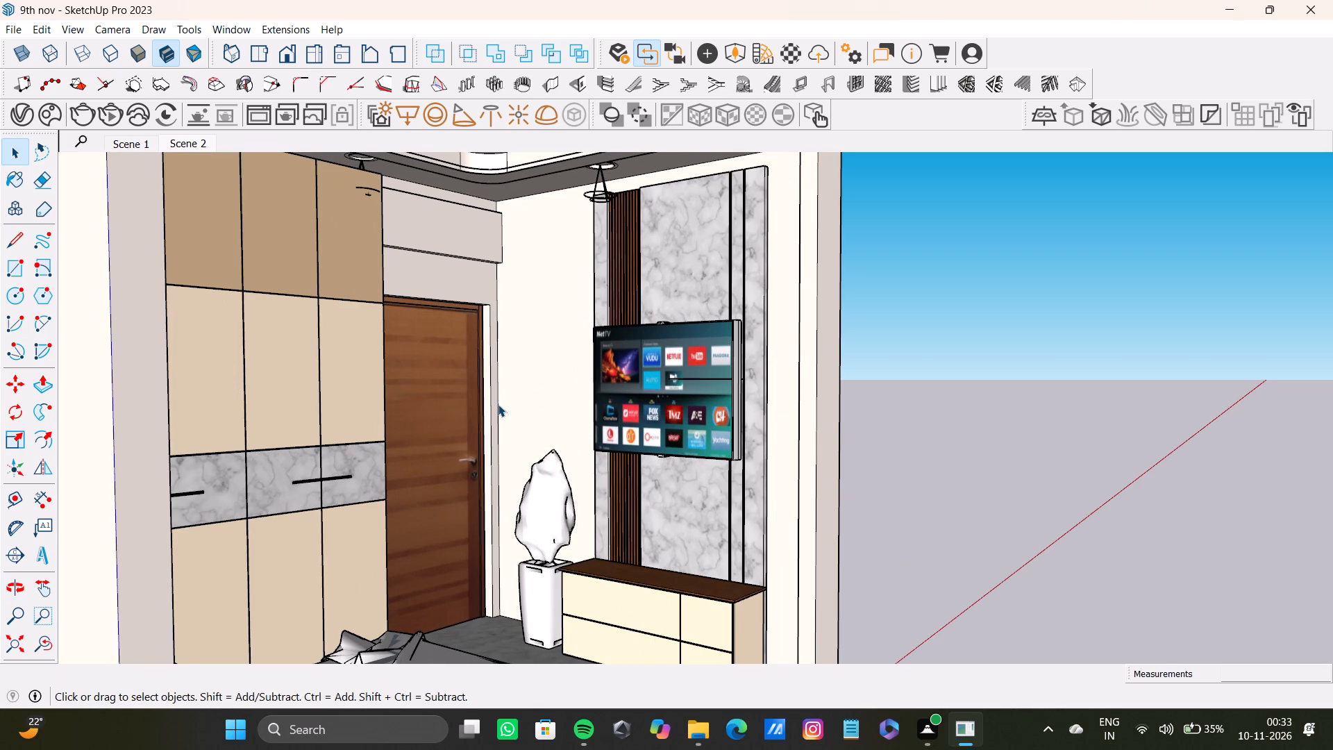
scroll(498, 404, down, 1)
click(69, 33)
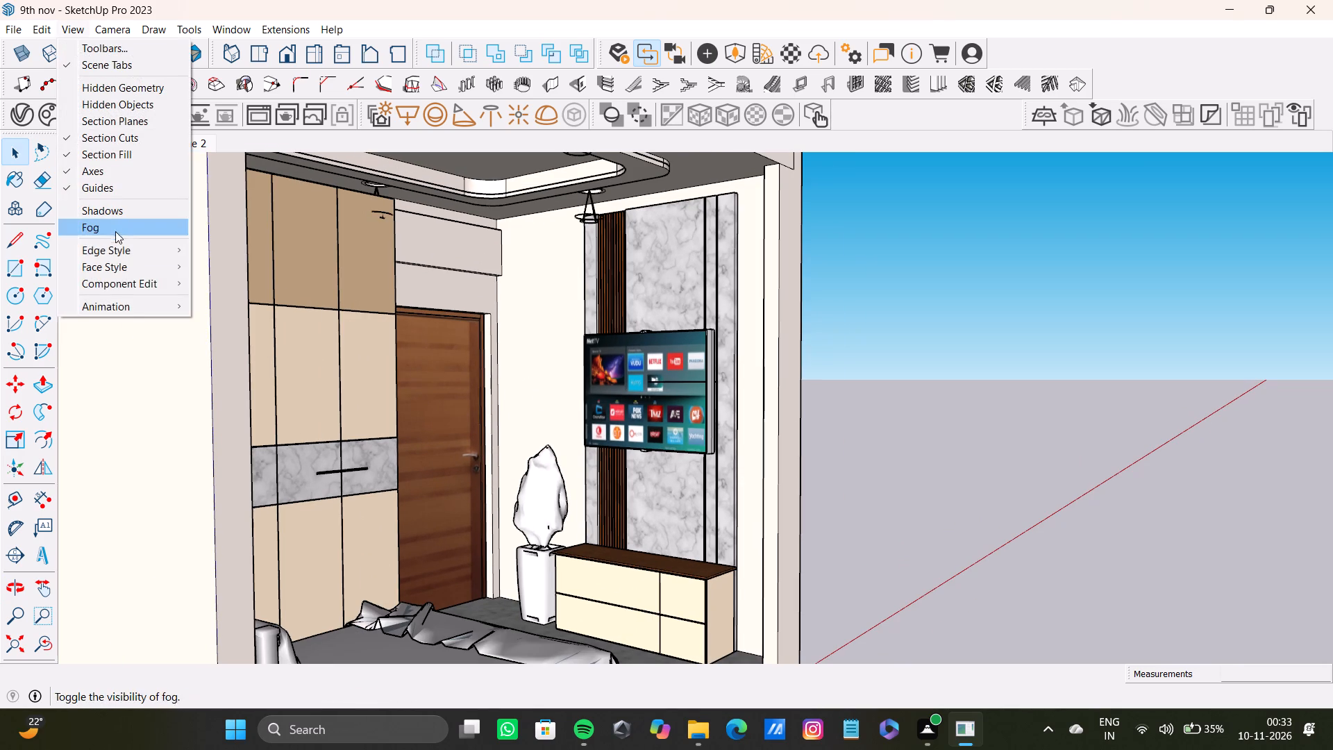
click(130, 308)
click(244, 305)
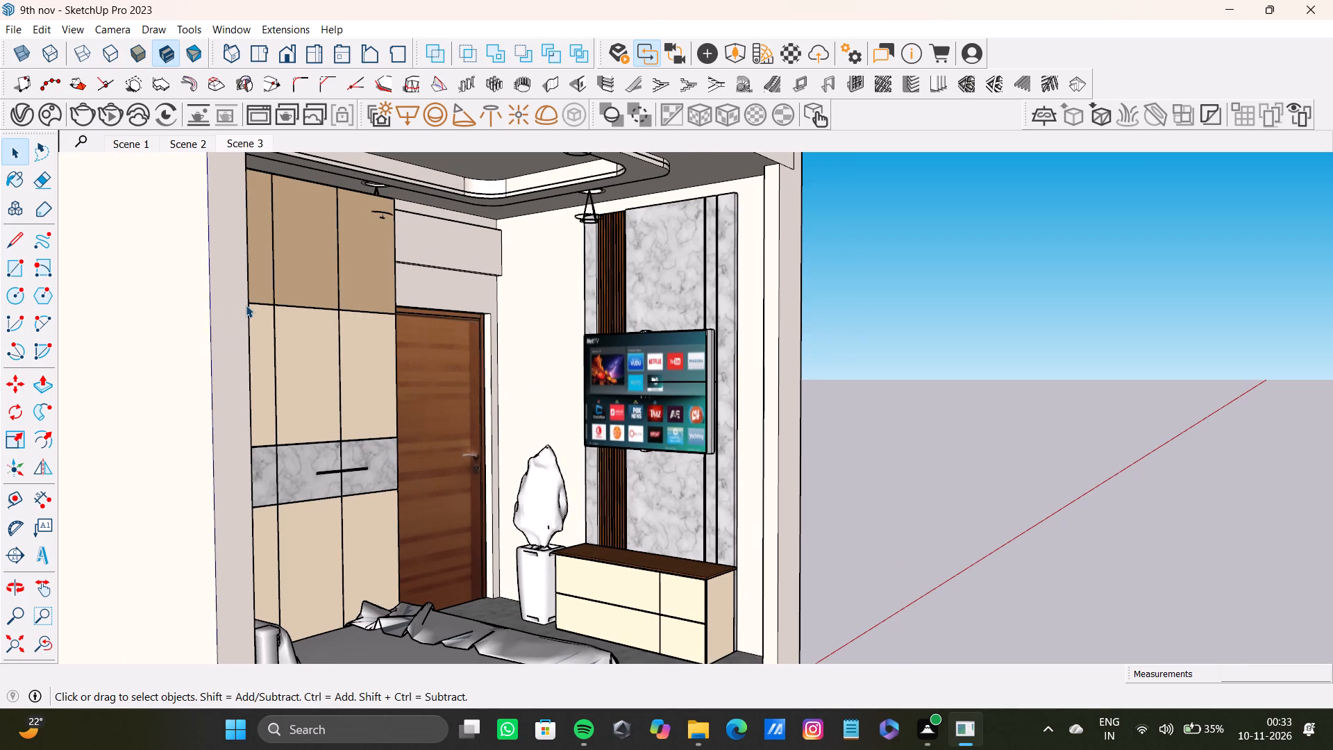
Add a fourth scene showing the bed, the arched lotus panel, the full wardrobe and the ceiling through the open side.
middle_drag(695, 417, 476, 379)
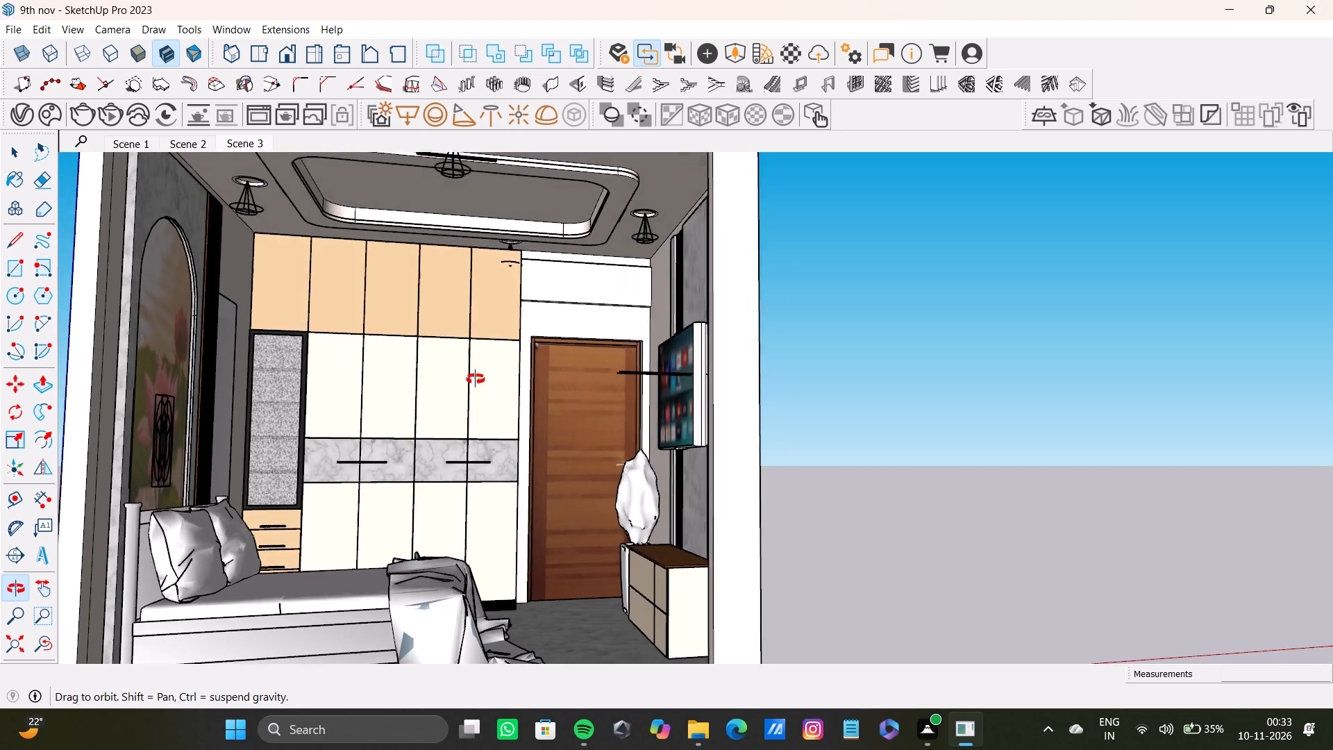
middle_drag(476, 379, 425, 404)
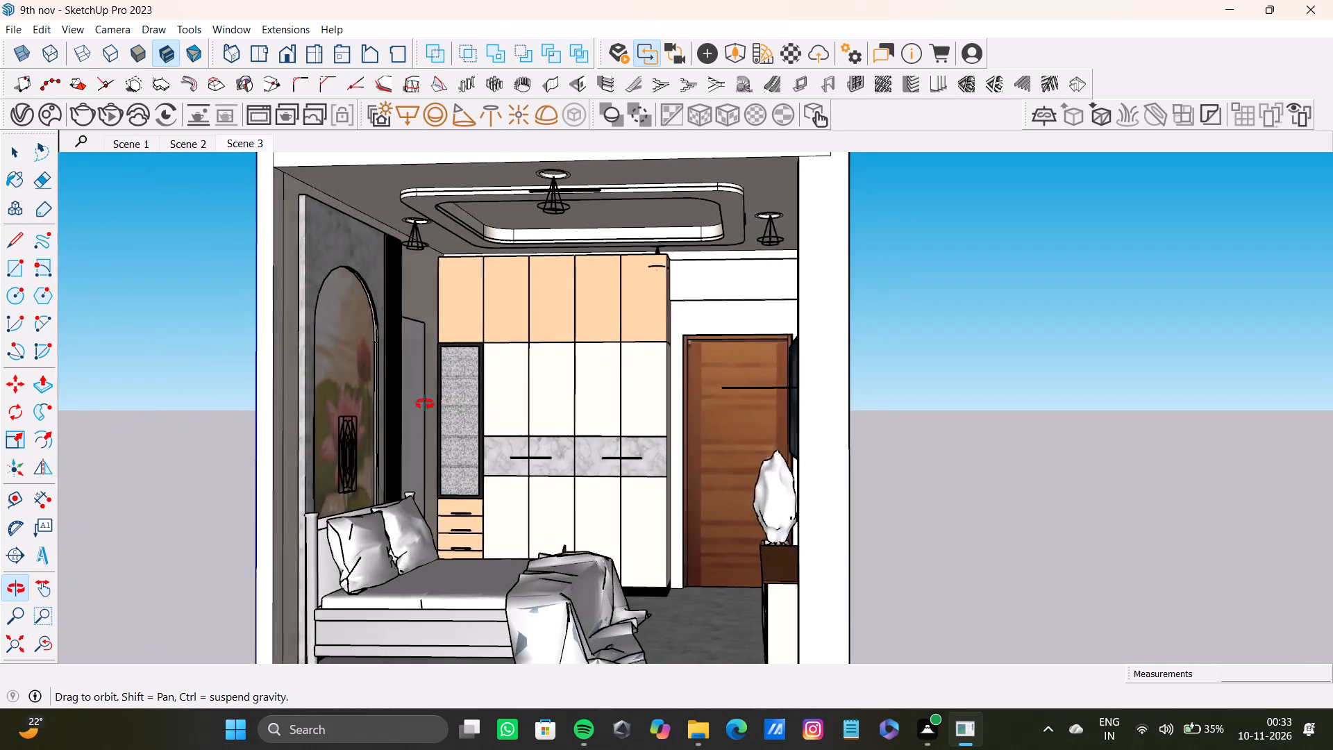
middle_drag(425, 404, 425, 411)
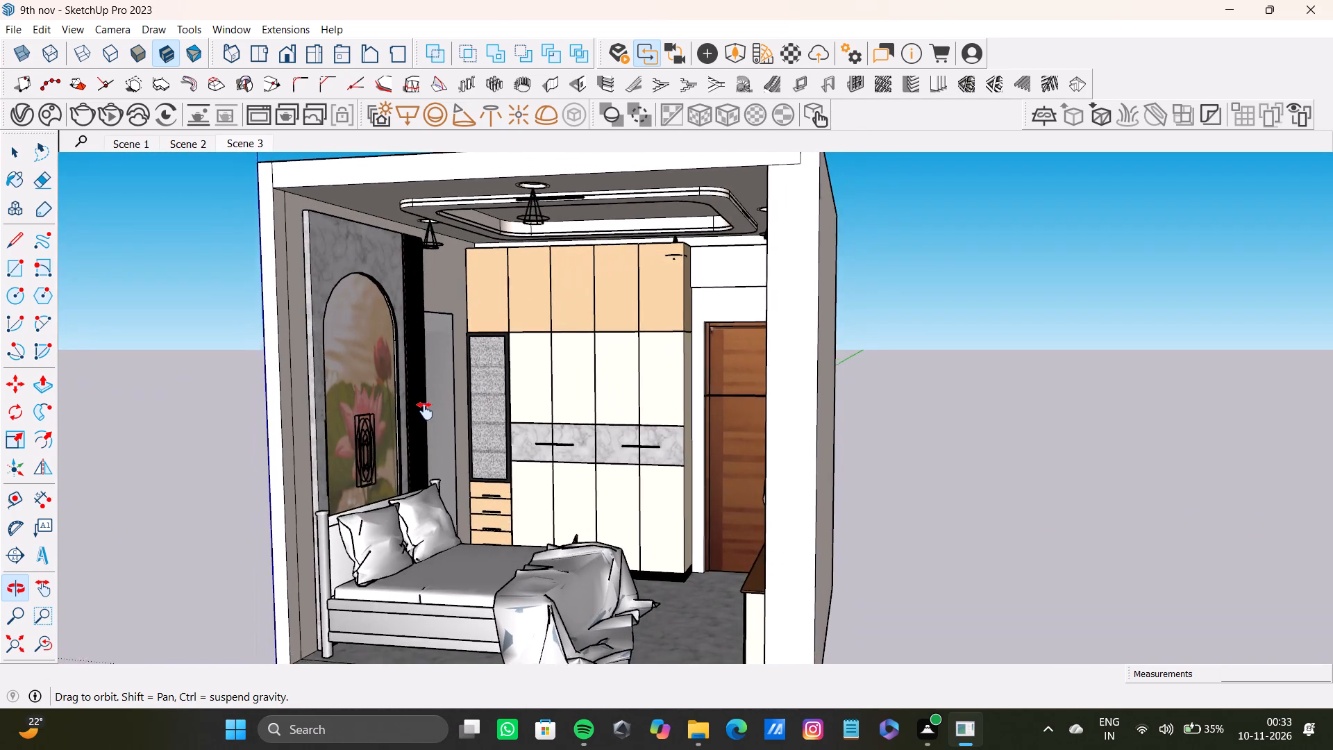
middle_drag(425, 411, 412, 422)
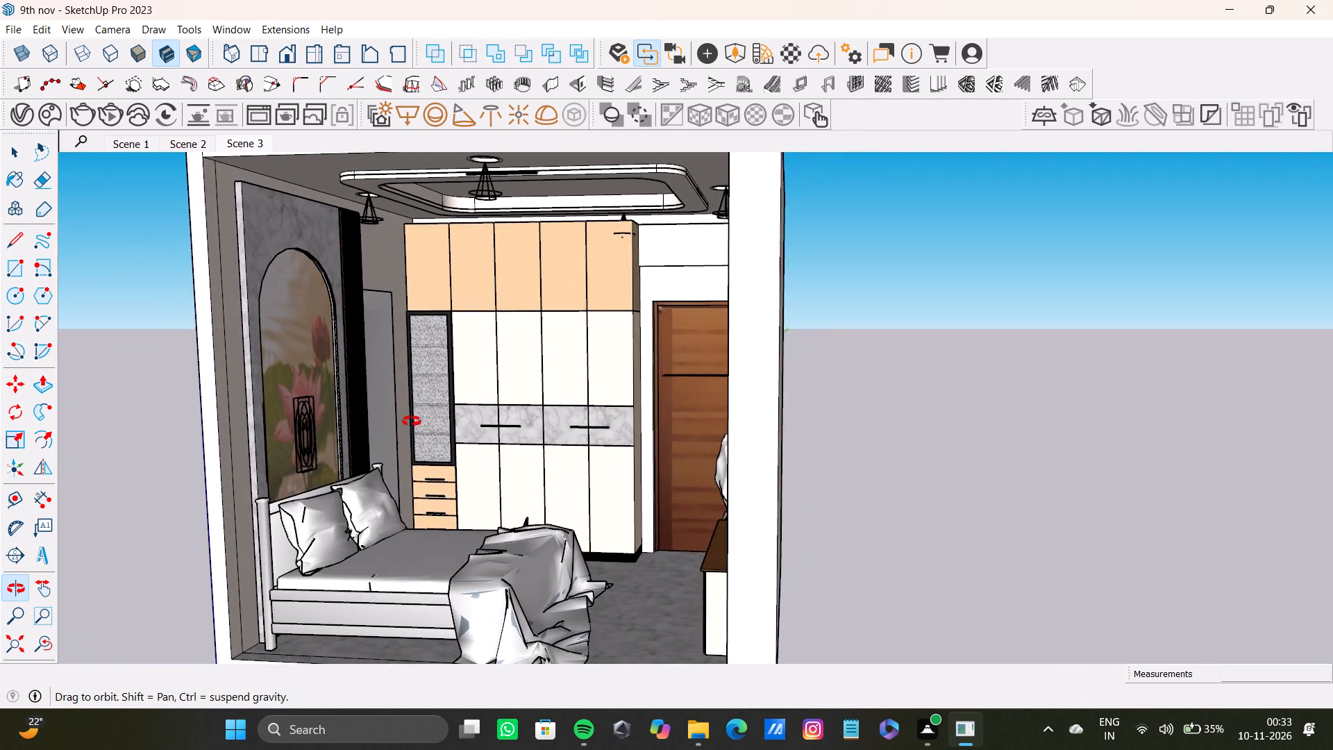
middle_drag(412, 422, 388, 405)
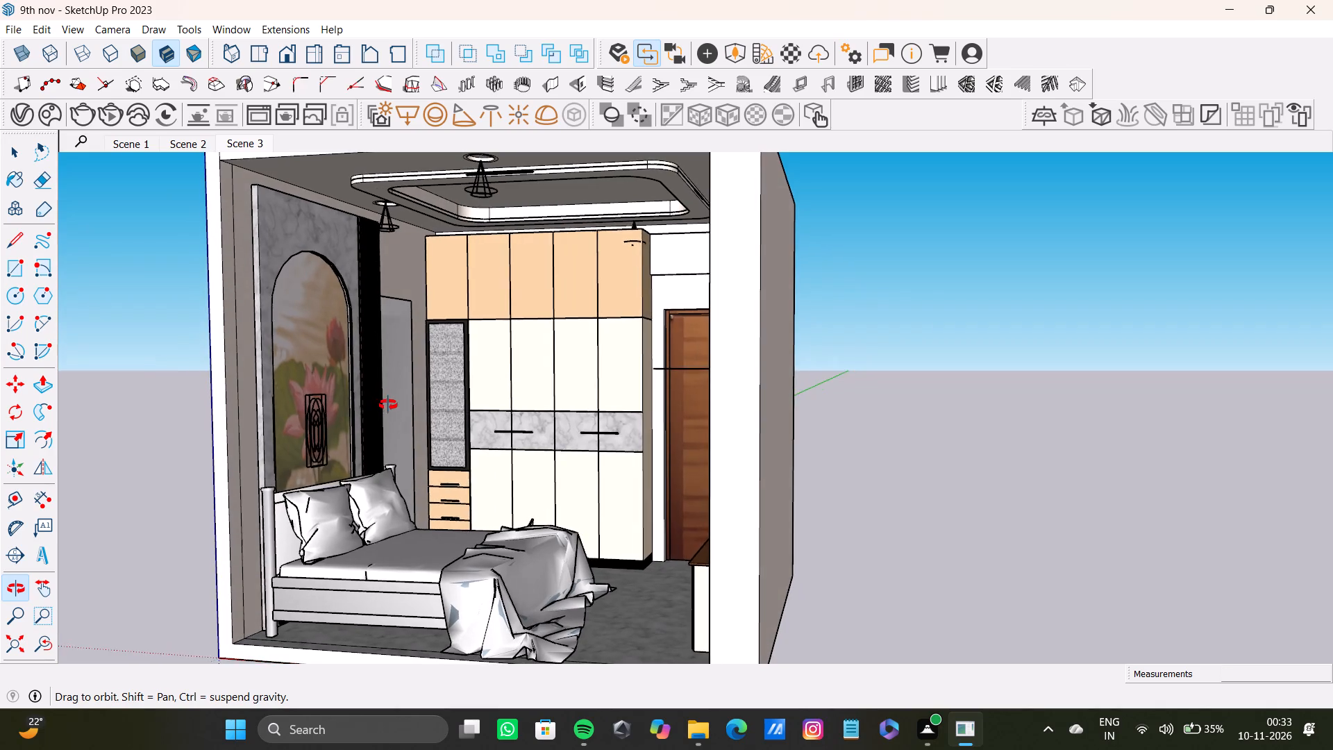
middle_drag(388, 405, 396, 392)
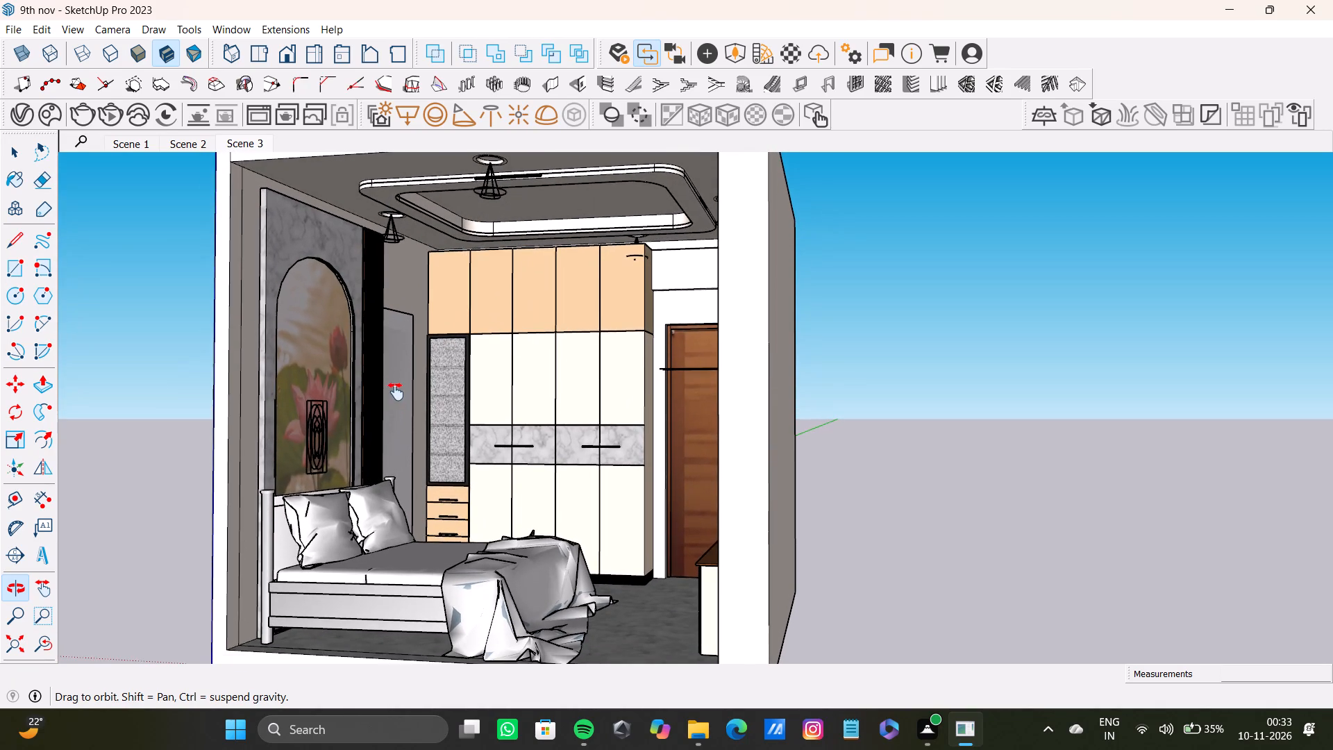
middle_drag(396, 392, 396, 390)
click(78, 33)
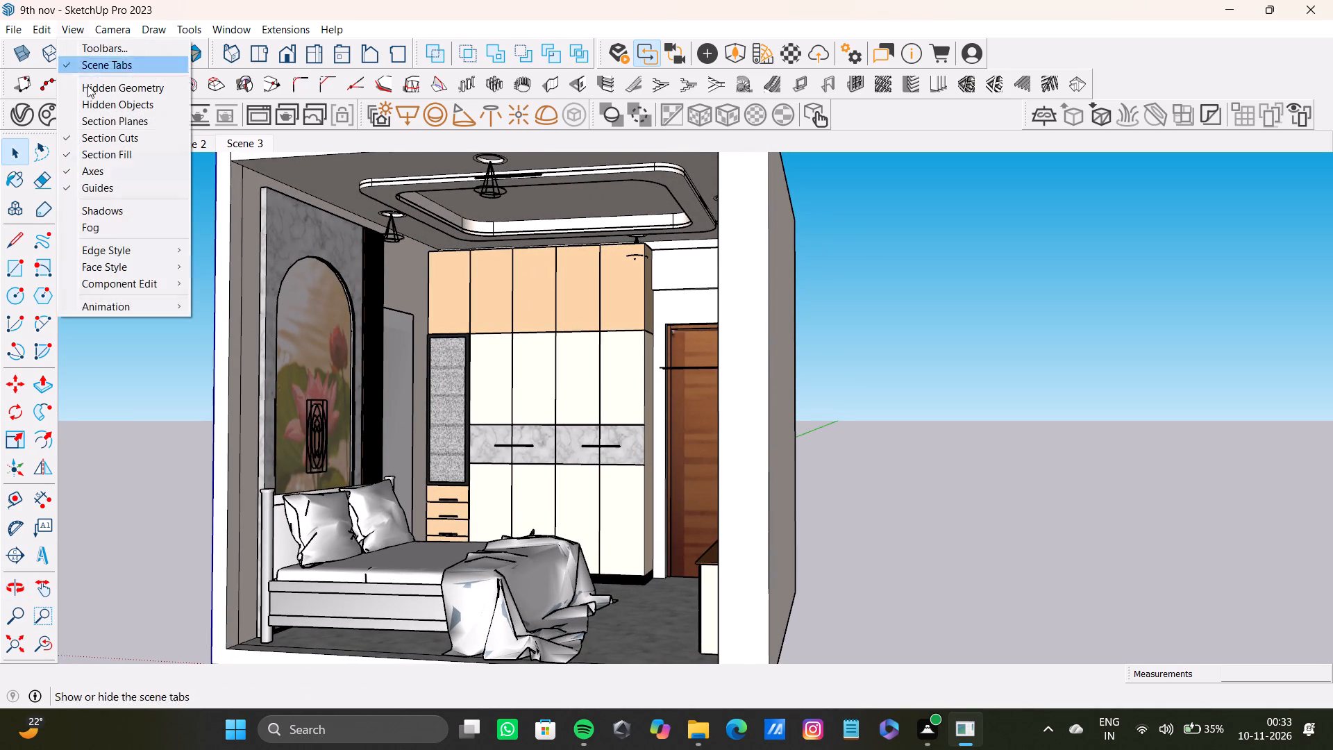
click(131, 312)
click(229, 302)
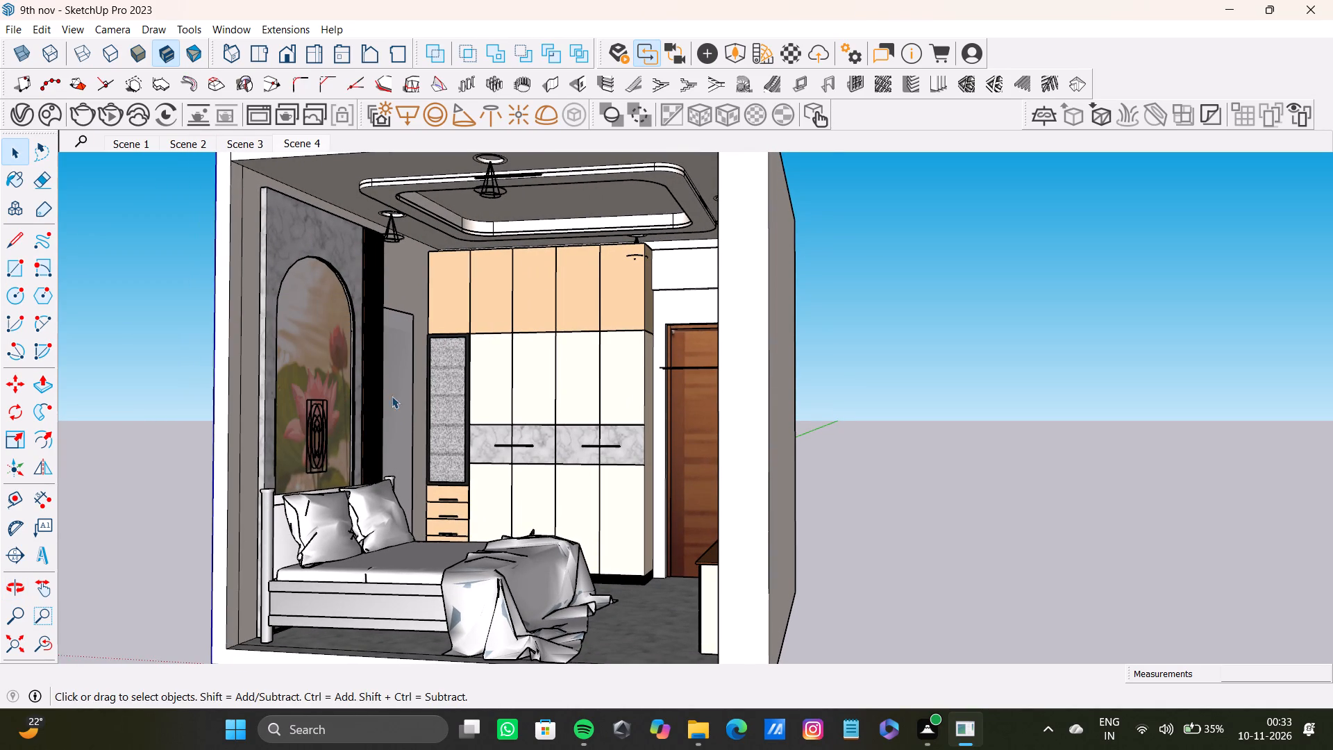
Add a fifth scene from a slightly raised angle facing the bed and lotus panel, with the wardrobe partly cut off.
scroll(434, 442, up, 1)
middle_drag(499, 456, 560, 467)
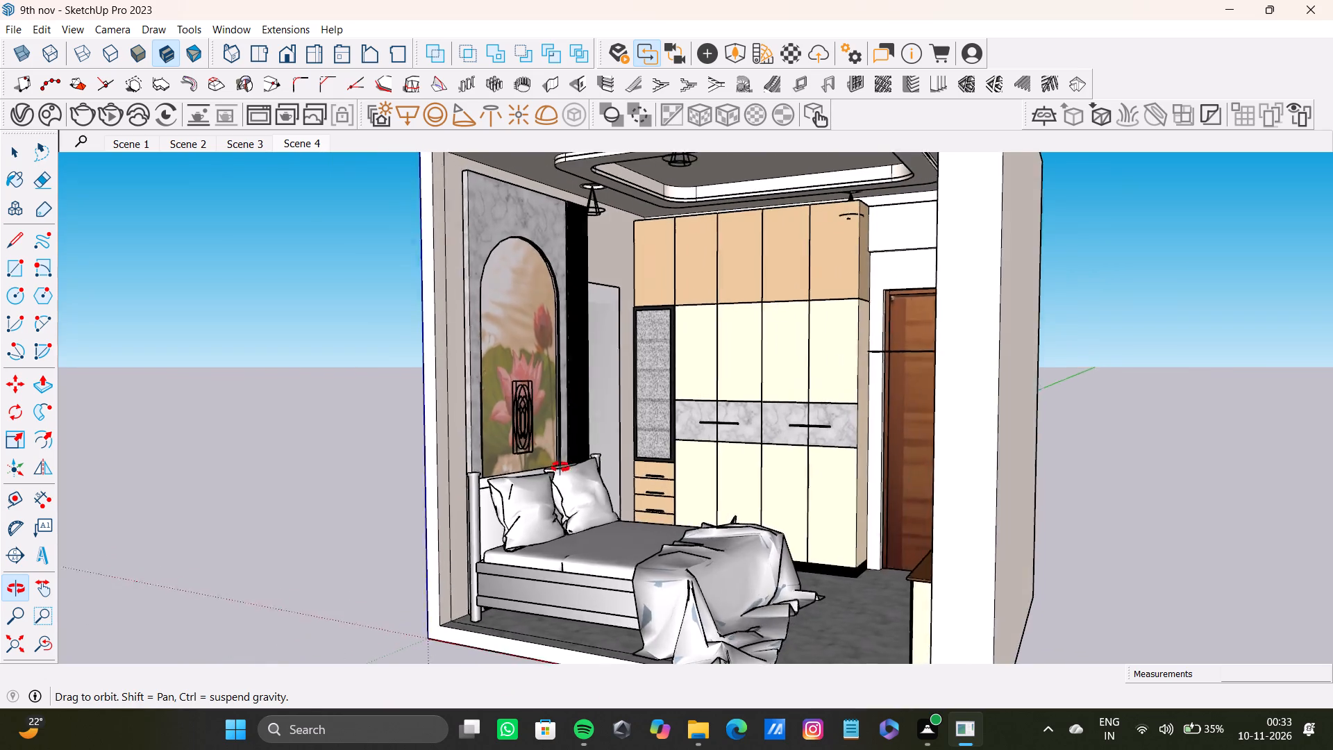
middle_drag(560, 467, 474, 487)
scroll(639, 465, up, 1)
shift+middle_drag(643, 453, 585, 537)
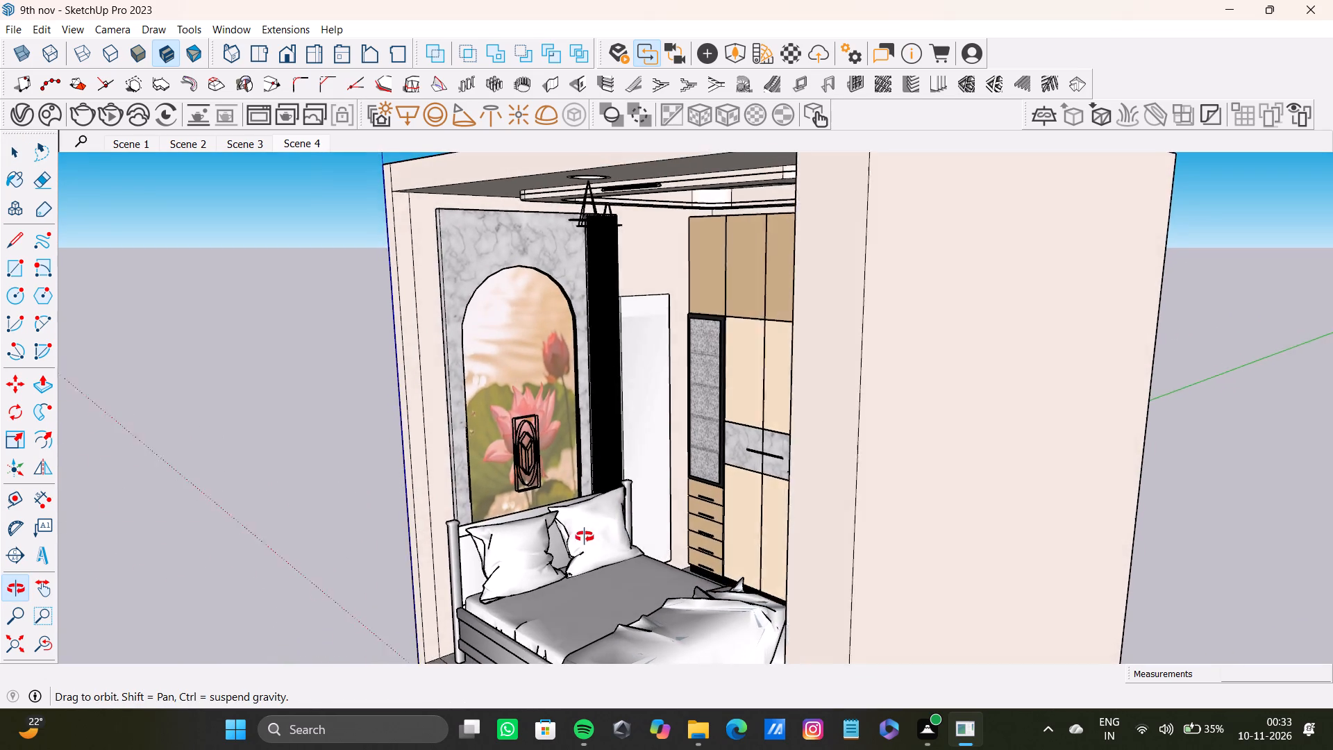
shift+middle_drag(585, 537, 596, 531)
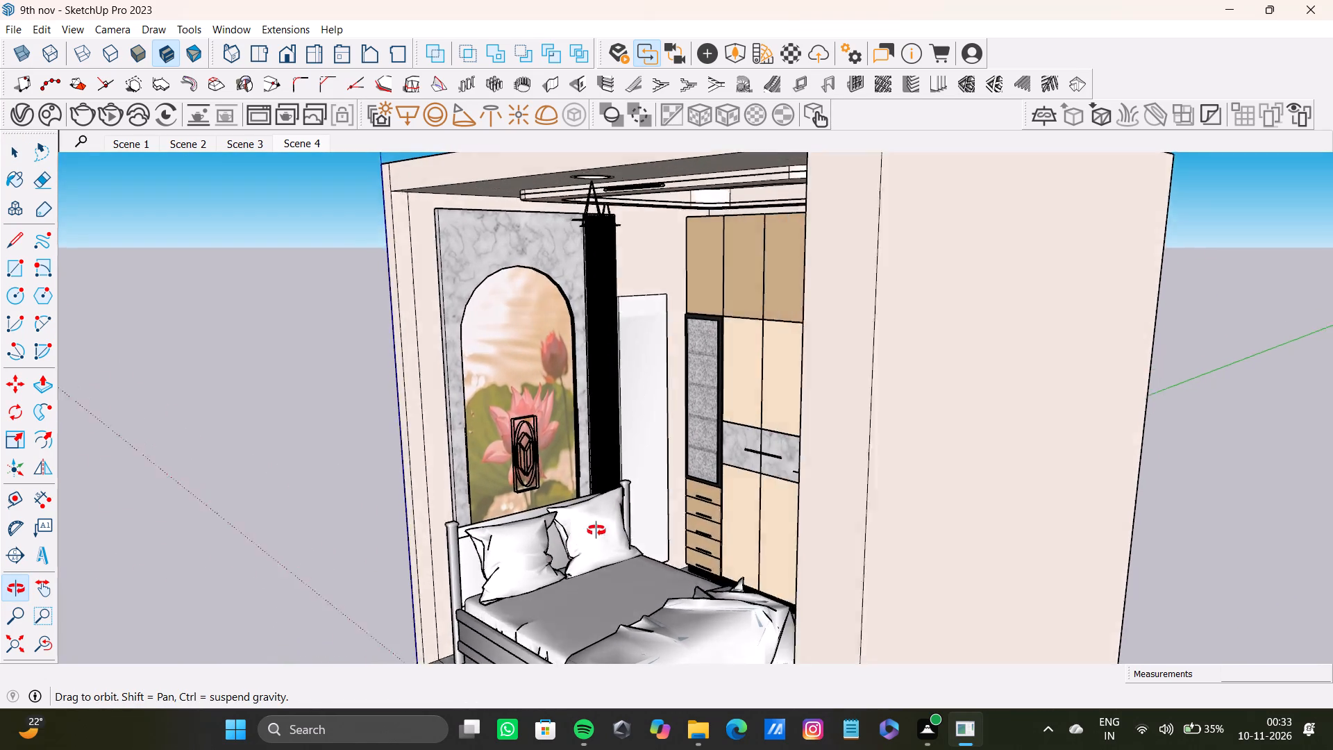
shift+middle_drag(596, 531, 574, 482)
shift+middle_drag(580, 456, 584, 462)
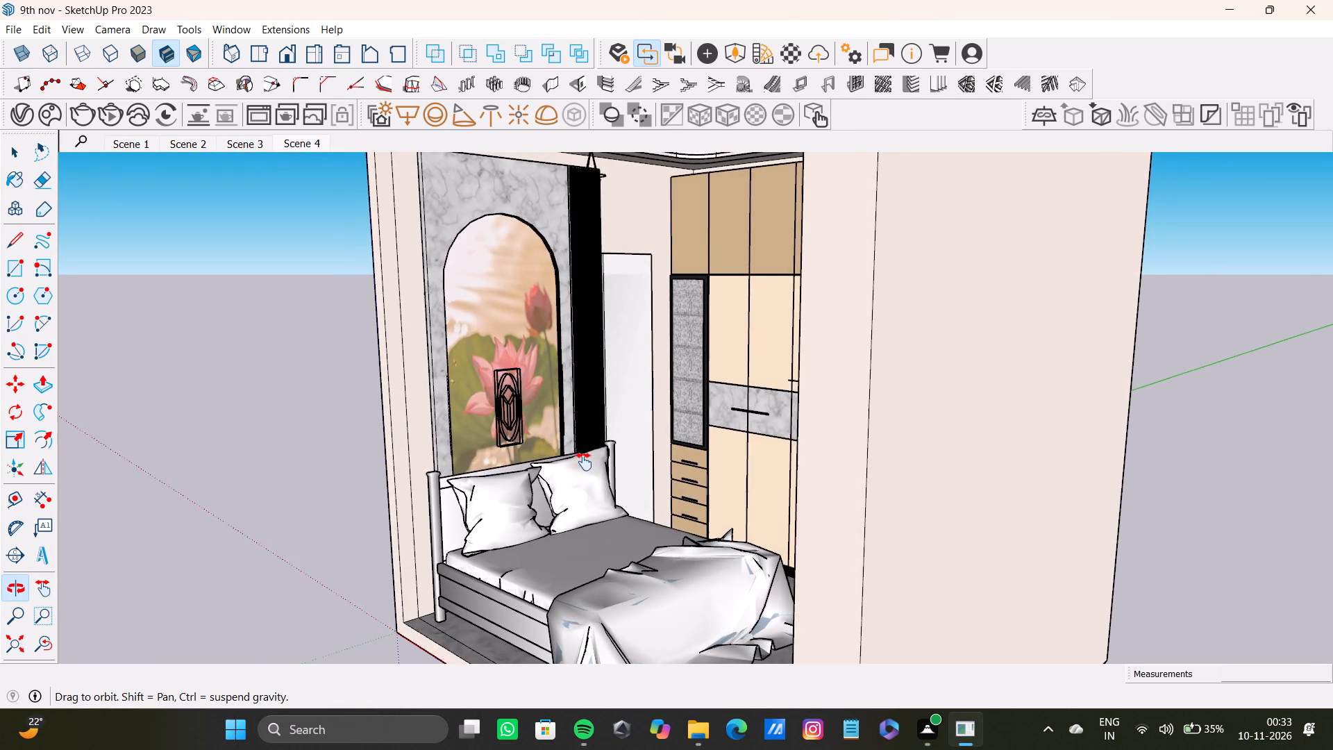
shift+middle_drag(584, 462, 573, 486)
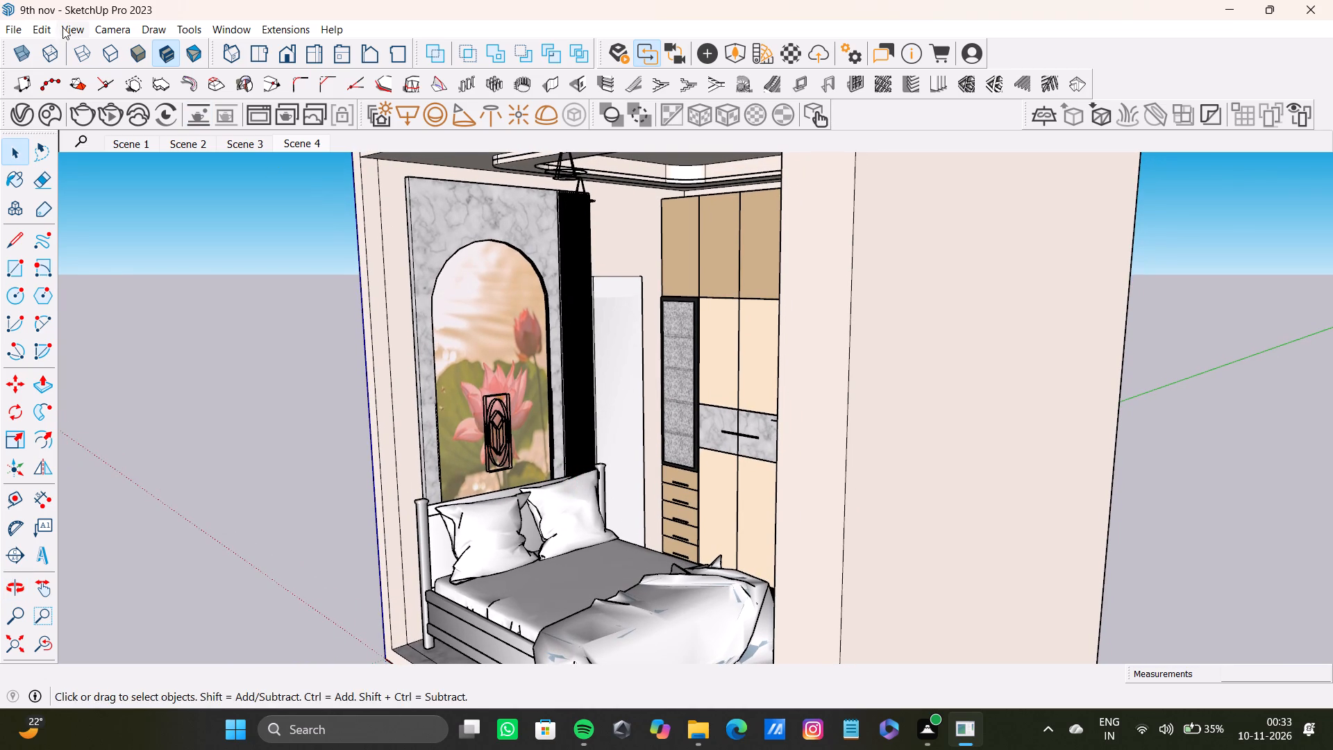
click(68, 34)
click(307, 302)
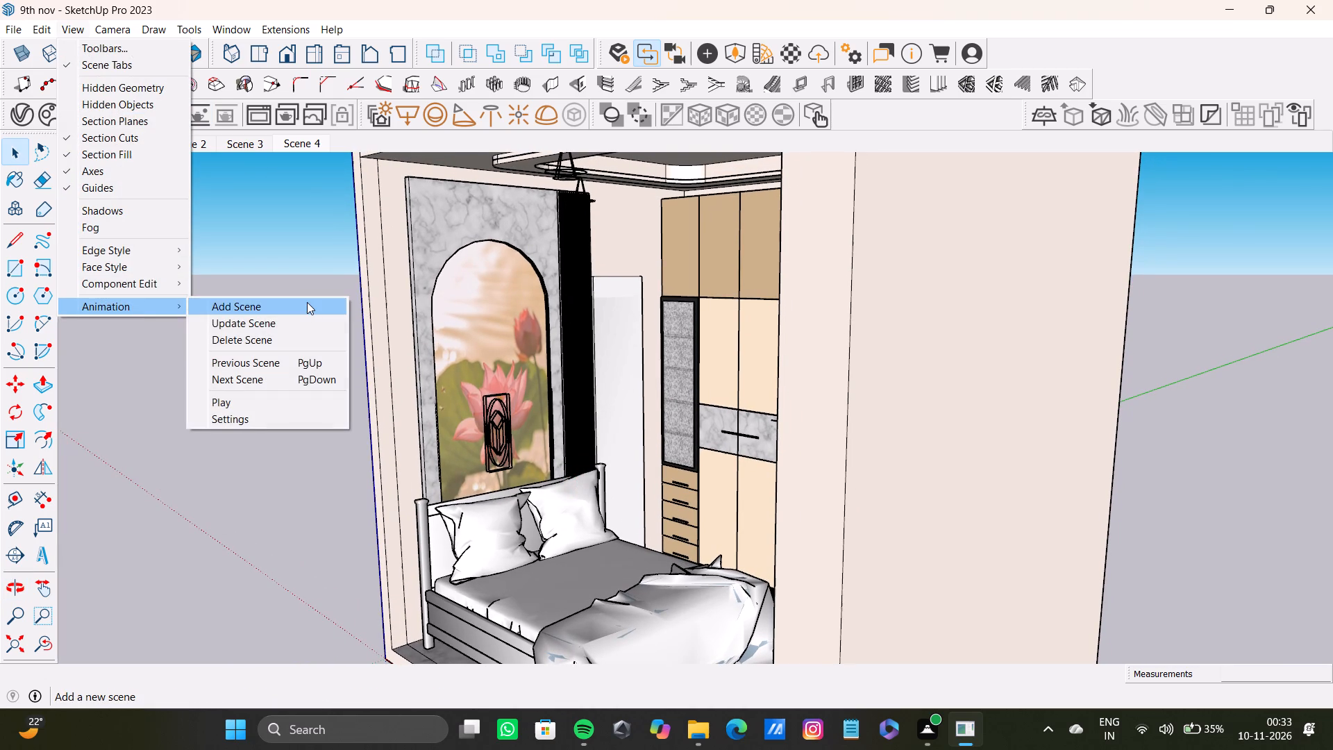
Add a sixth scene with a close interior view of the lotus panel, wardrobe and door, in the shaded-with-textures style.
scroll(595, 403, up, 8)
shift+middle_drag(606, 372, 670, 476)
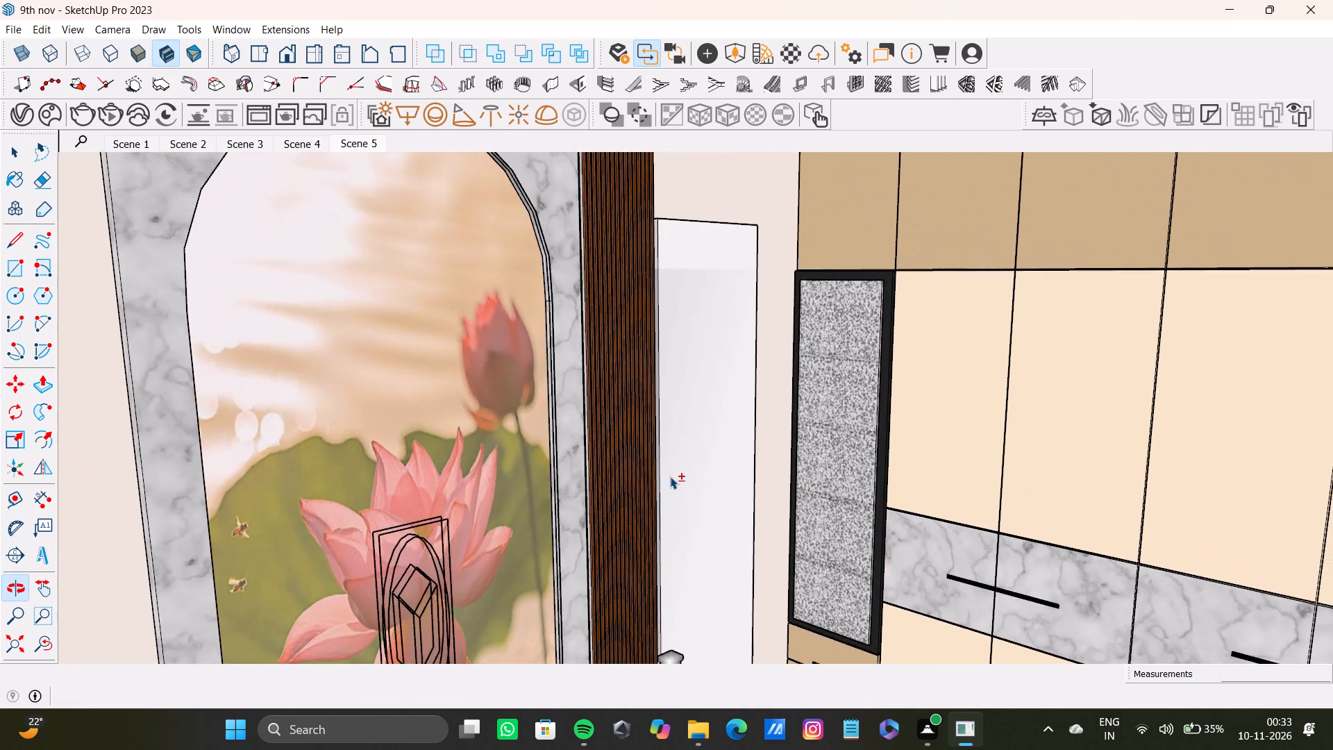
scroll(670, 476, down, 3)
middle_drag(679, 468, 514, 426)
drag(17, 639, 23, 636)
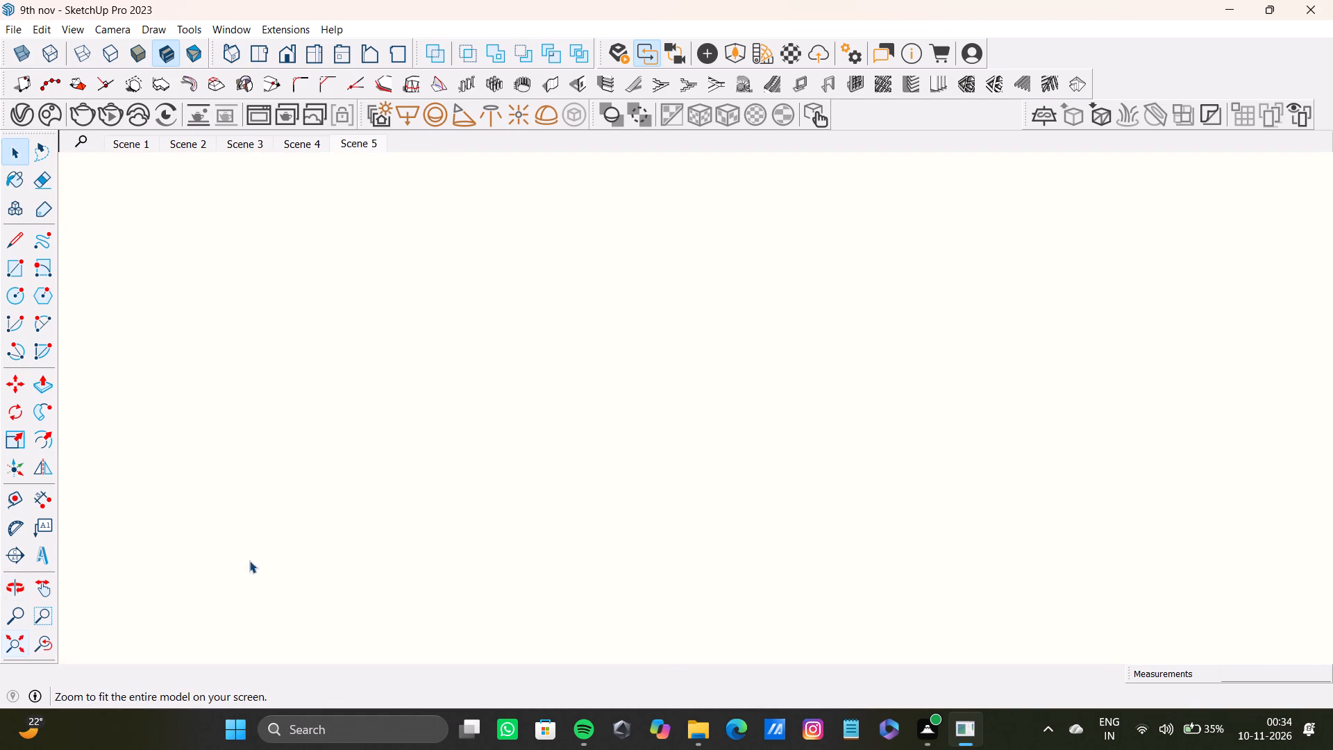
middle_drag(249, 560, 519, 544)
scroll(155, 448, down, 8)
click(21, 641)
middle_drag(117, 558, 142, 543)
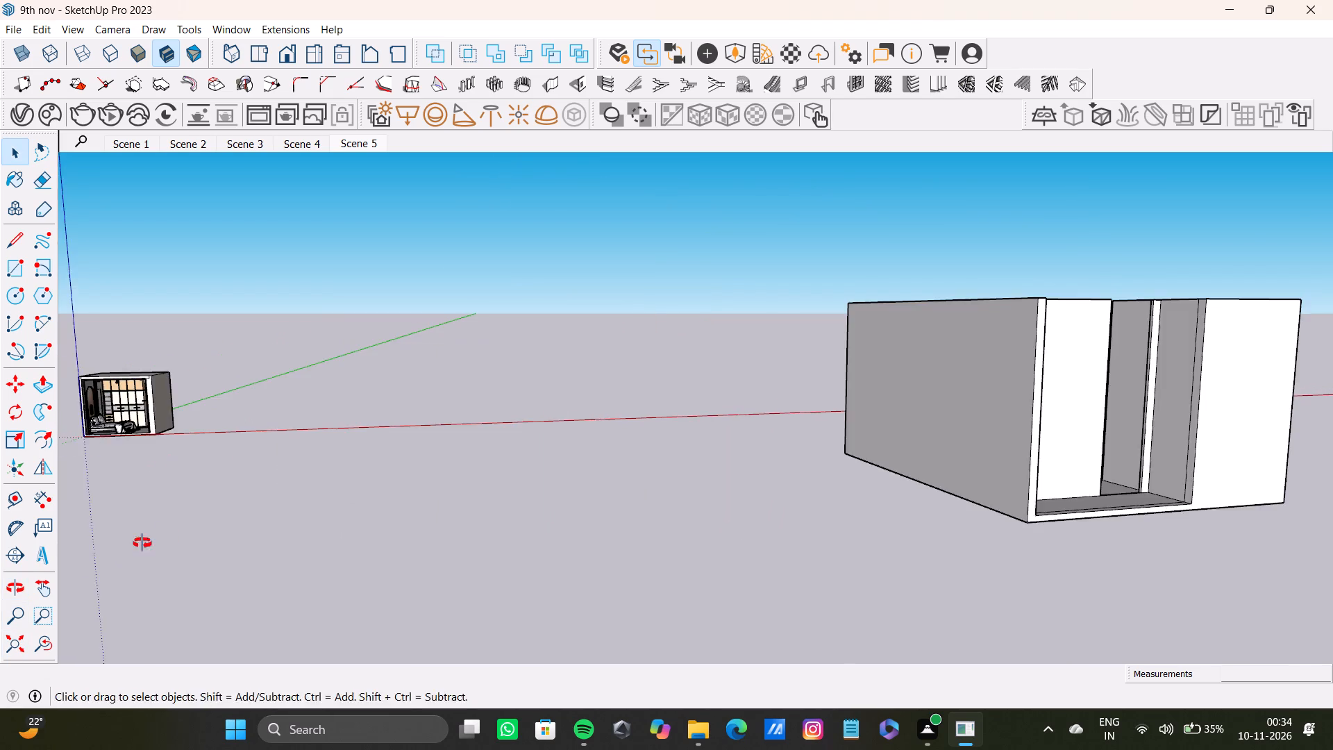
middle_drag(142, 543, 466, 550)
scroll(163, 408, up, 18)
shift+middle_click(187, 404)
shift+middle_drag(194, 437, 289, 385)
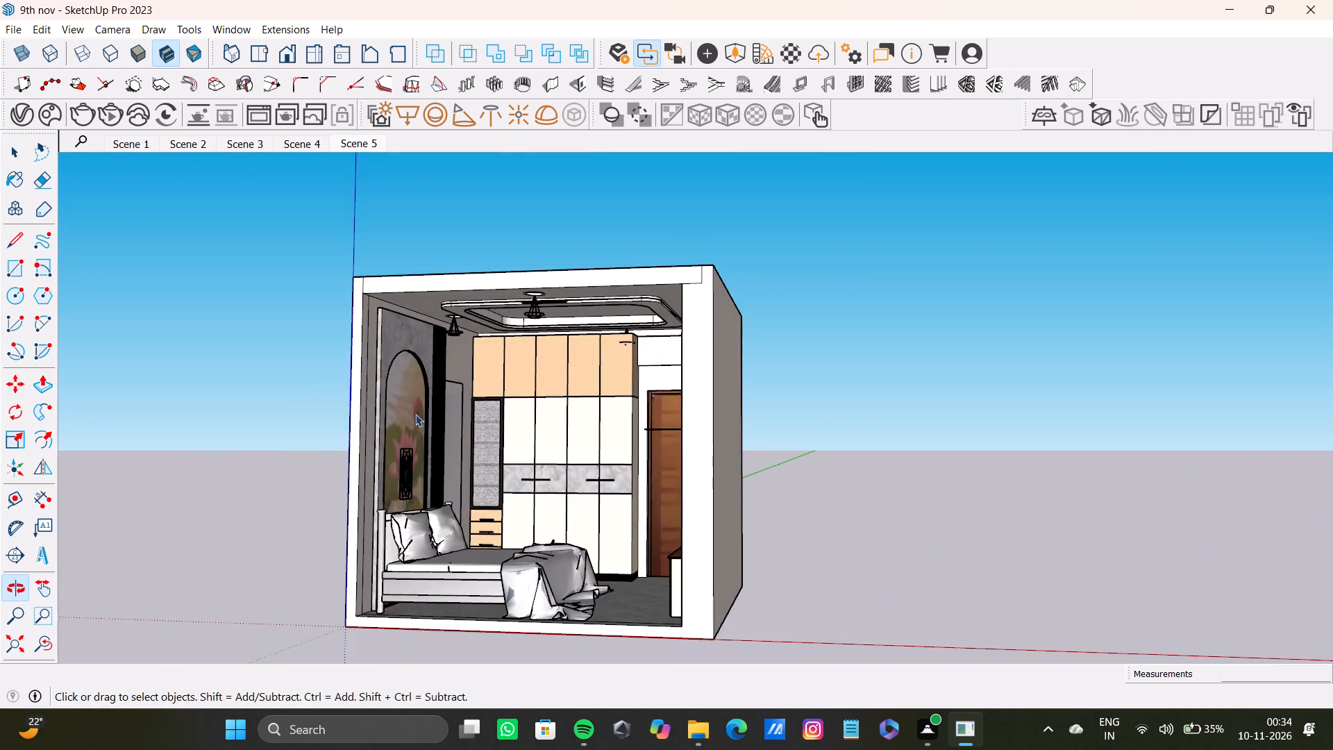
scroll(544, 448, up, 8)
shift+middle_drag(468, 402, 562, 383)
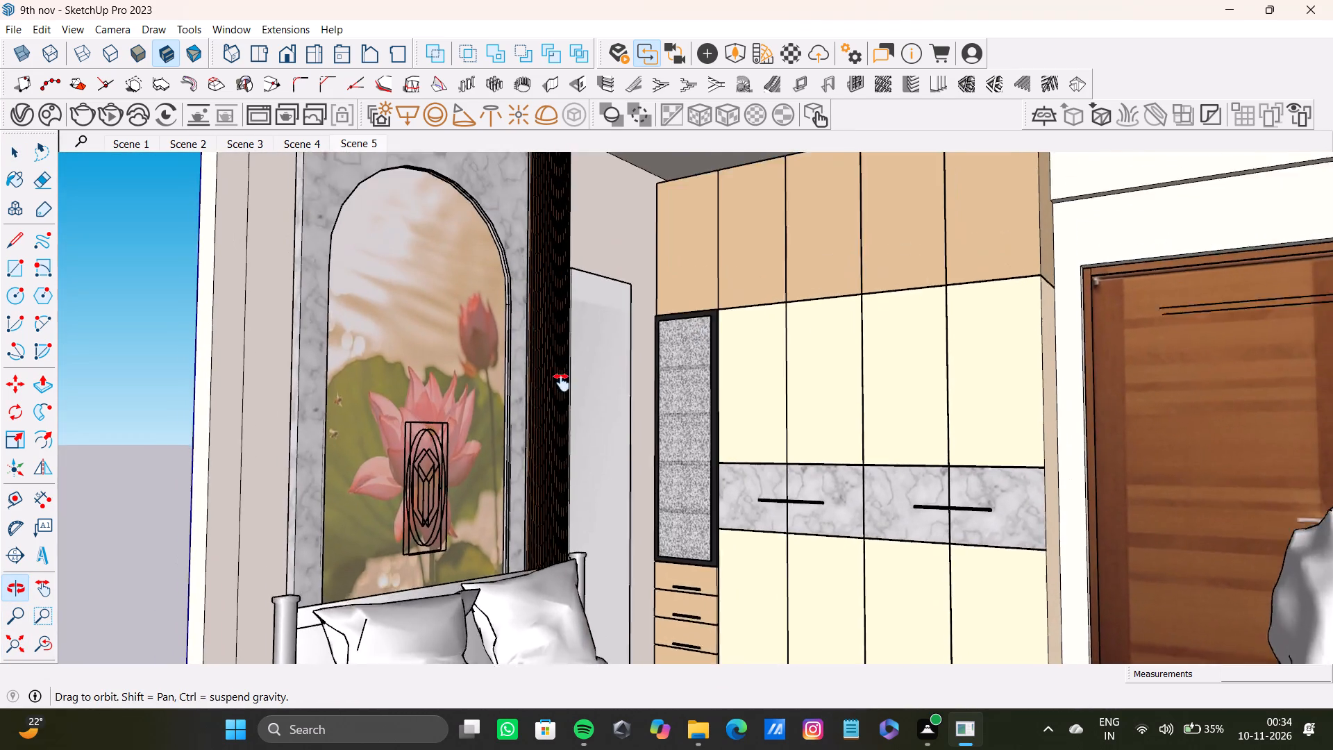
shift+middle_drag(562, 383, 525, 471)
scroll(521, 461, up, 1)
scroll(519, 460, down, 1)
shift+middle_drag(520, 460, 503, 383)
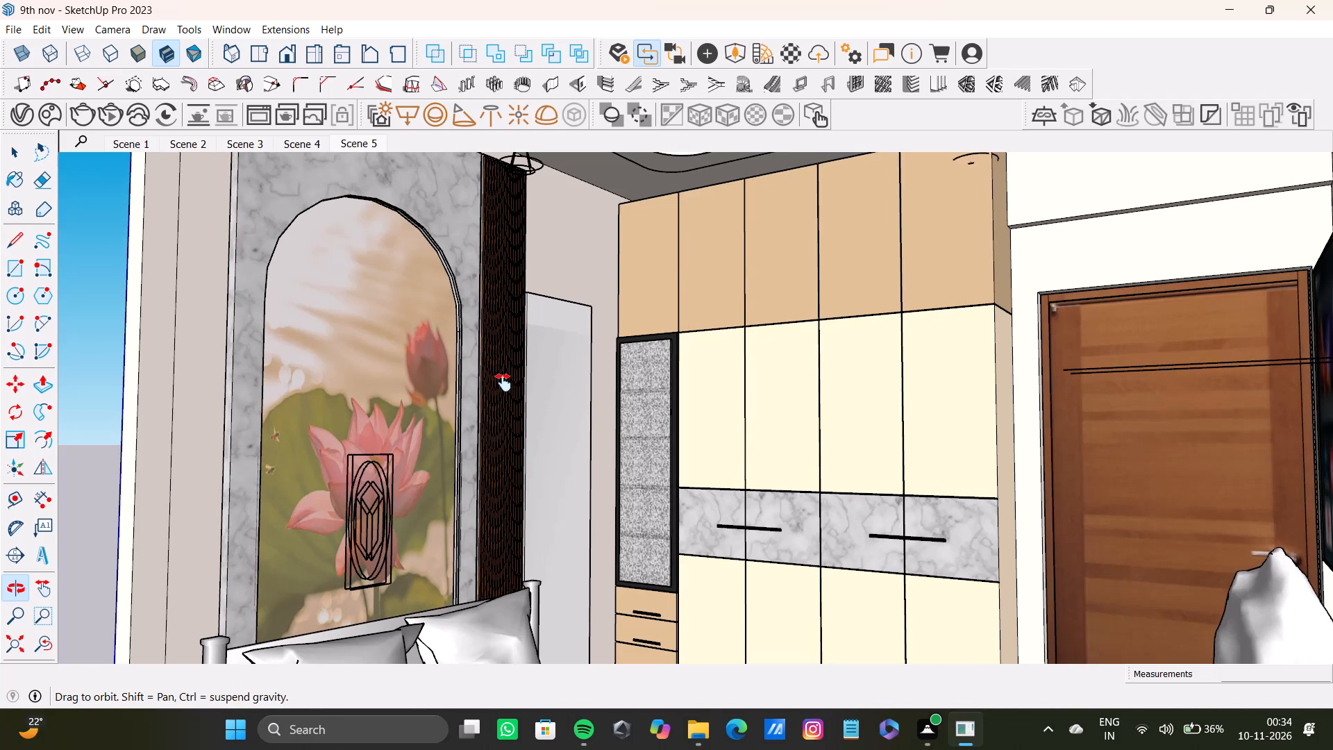
shift+middle_drag(503, 383, 492, 378)
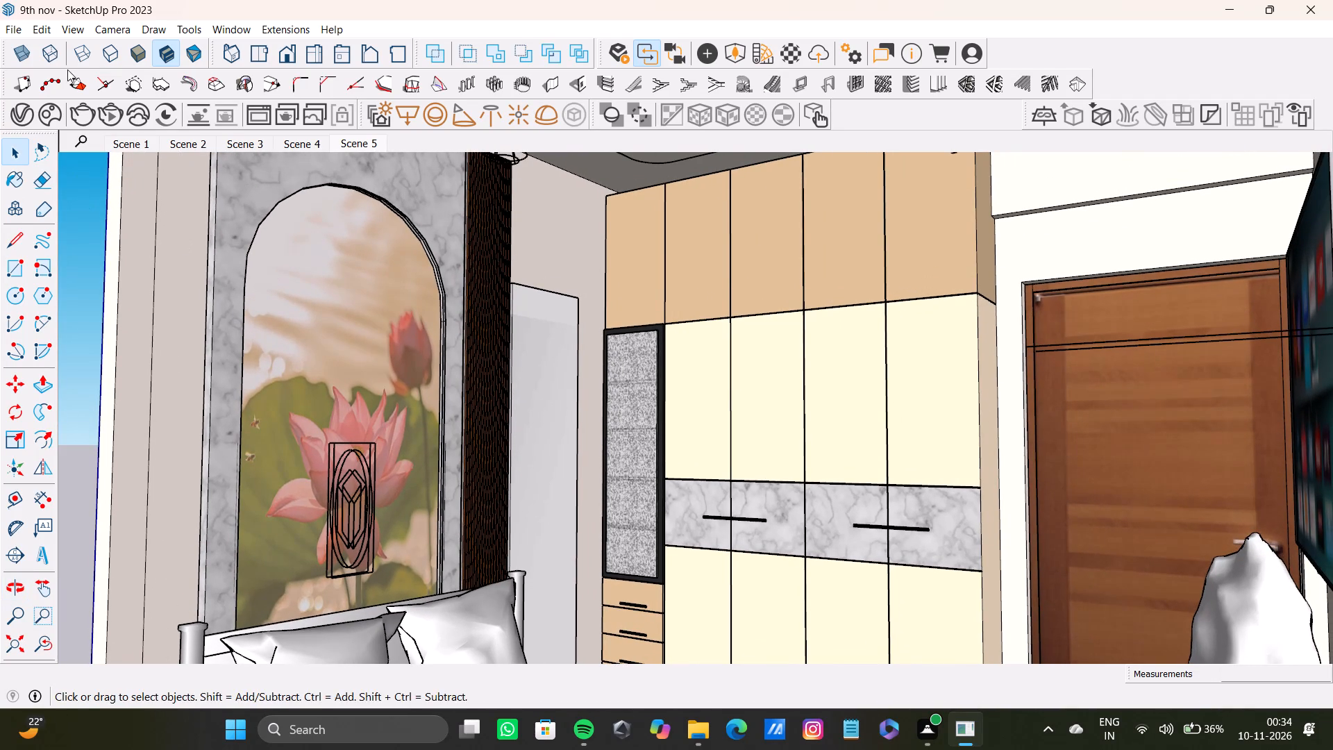
click(87, 41)
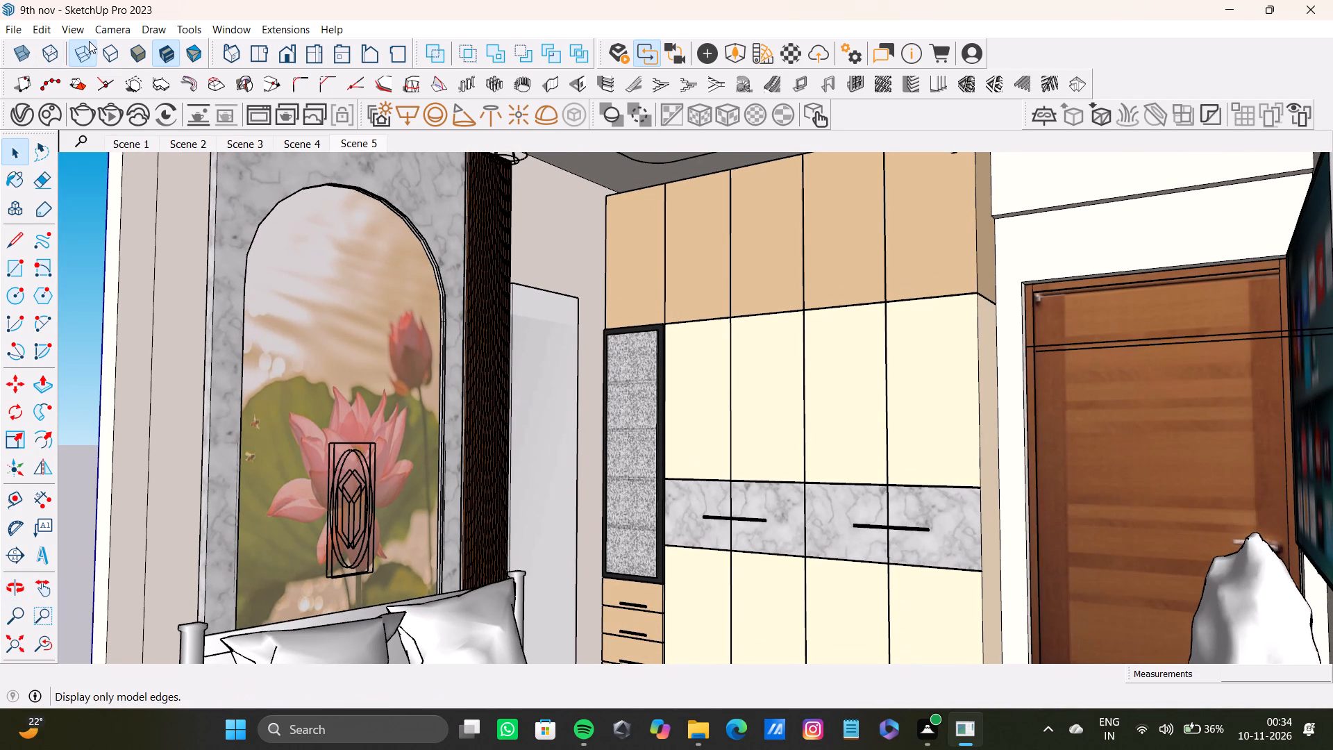
key(ctrl+z)
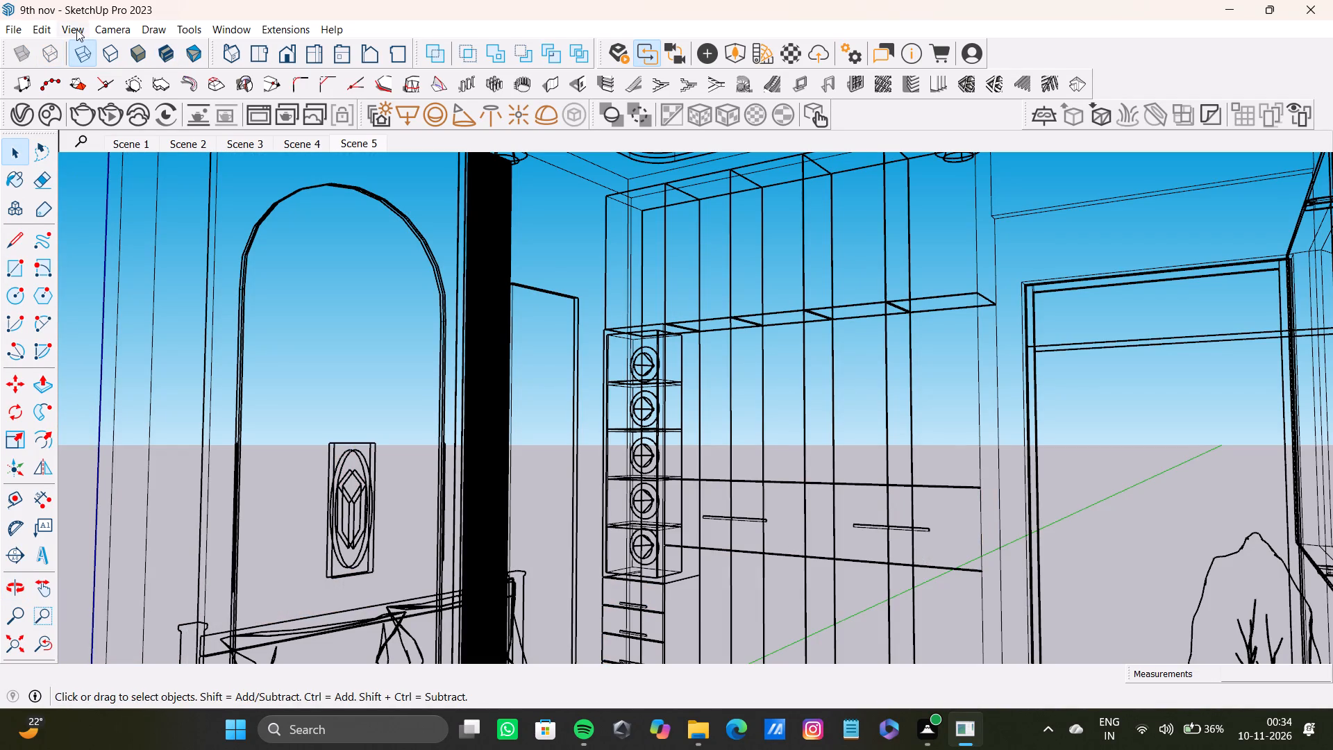
click(159, 54)
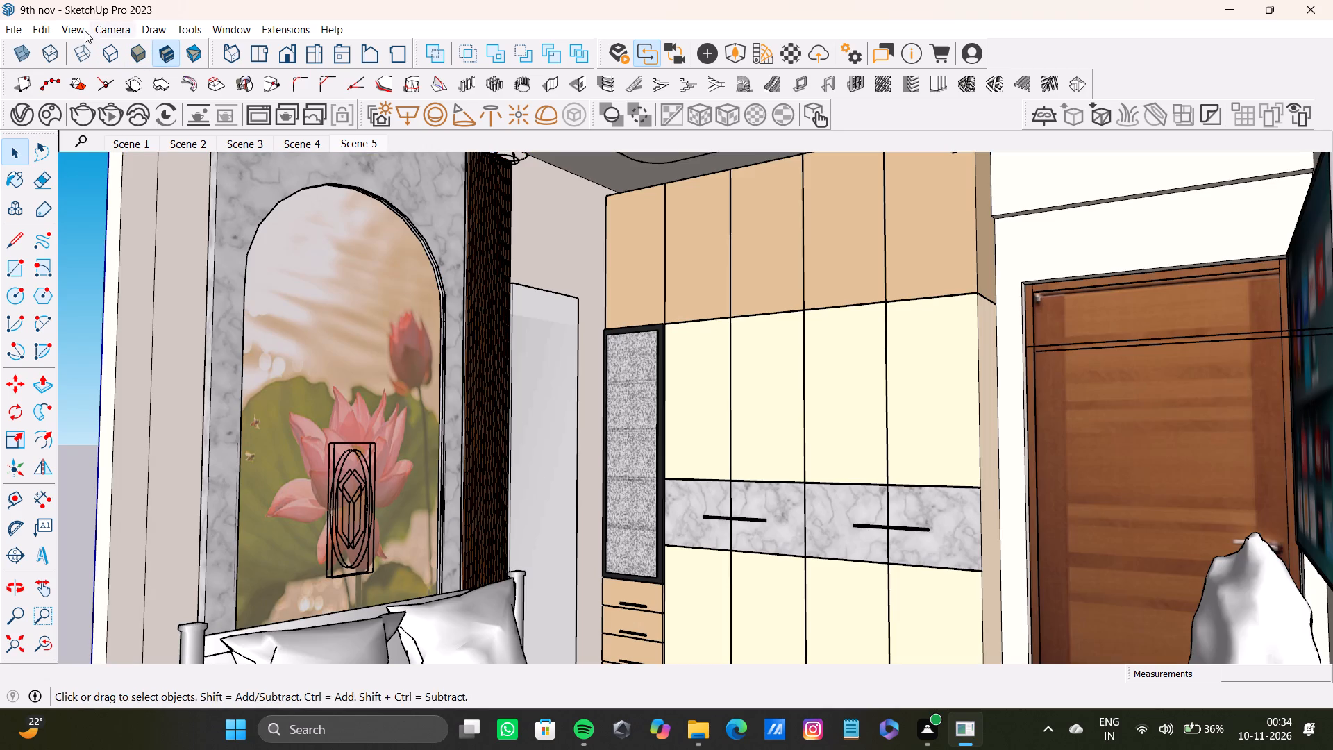
click(78, 31)
click(123, 305)
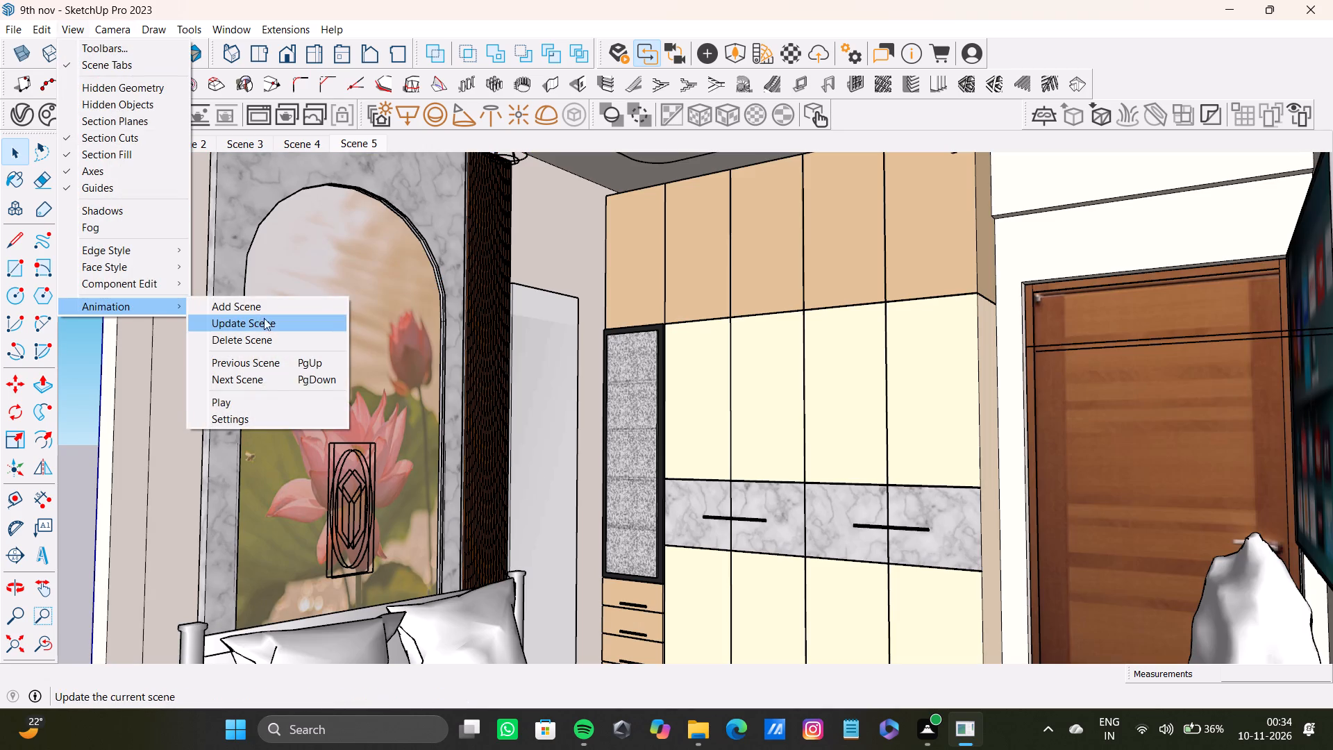
click(237, 306)
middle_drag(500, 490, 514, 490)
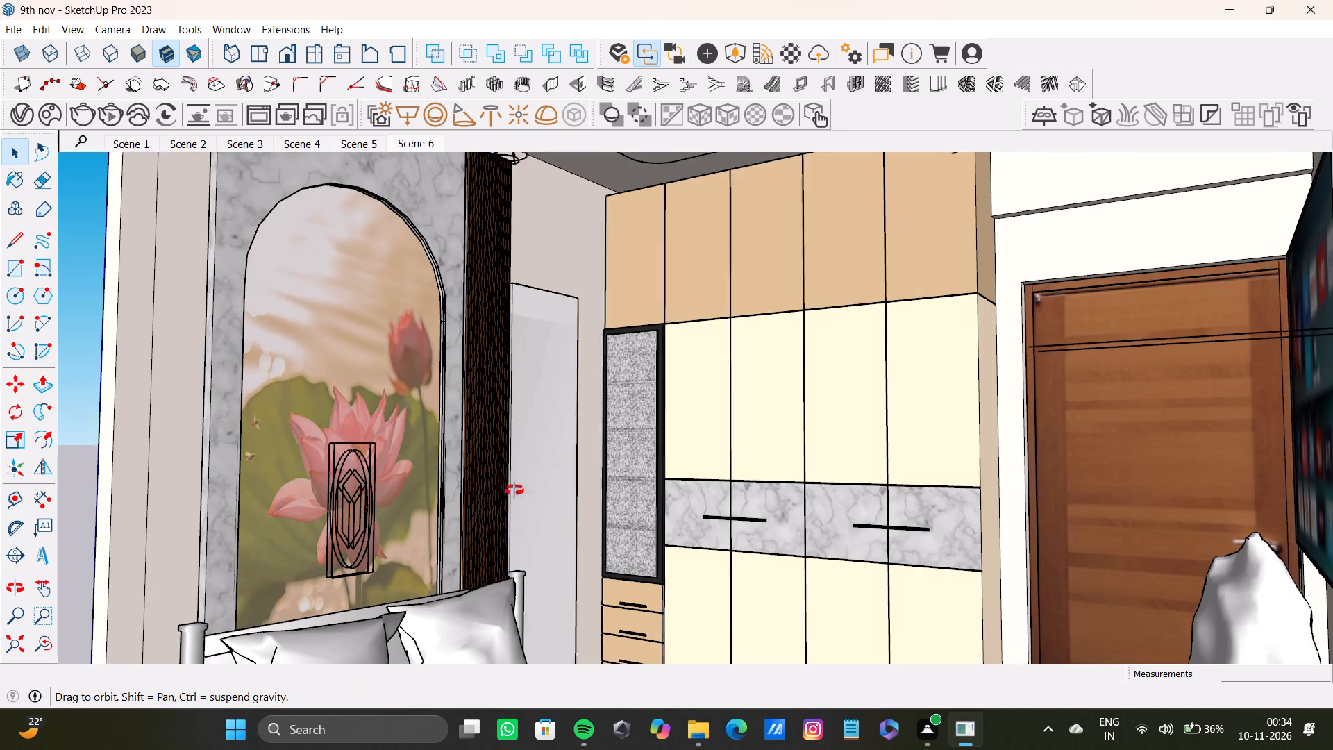
Add a seventh scene facing the wardrobe and door from inside, flanked by the lotus panel and the wall-mounted TV.
middle_drag(514, 490, 509, 473)
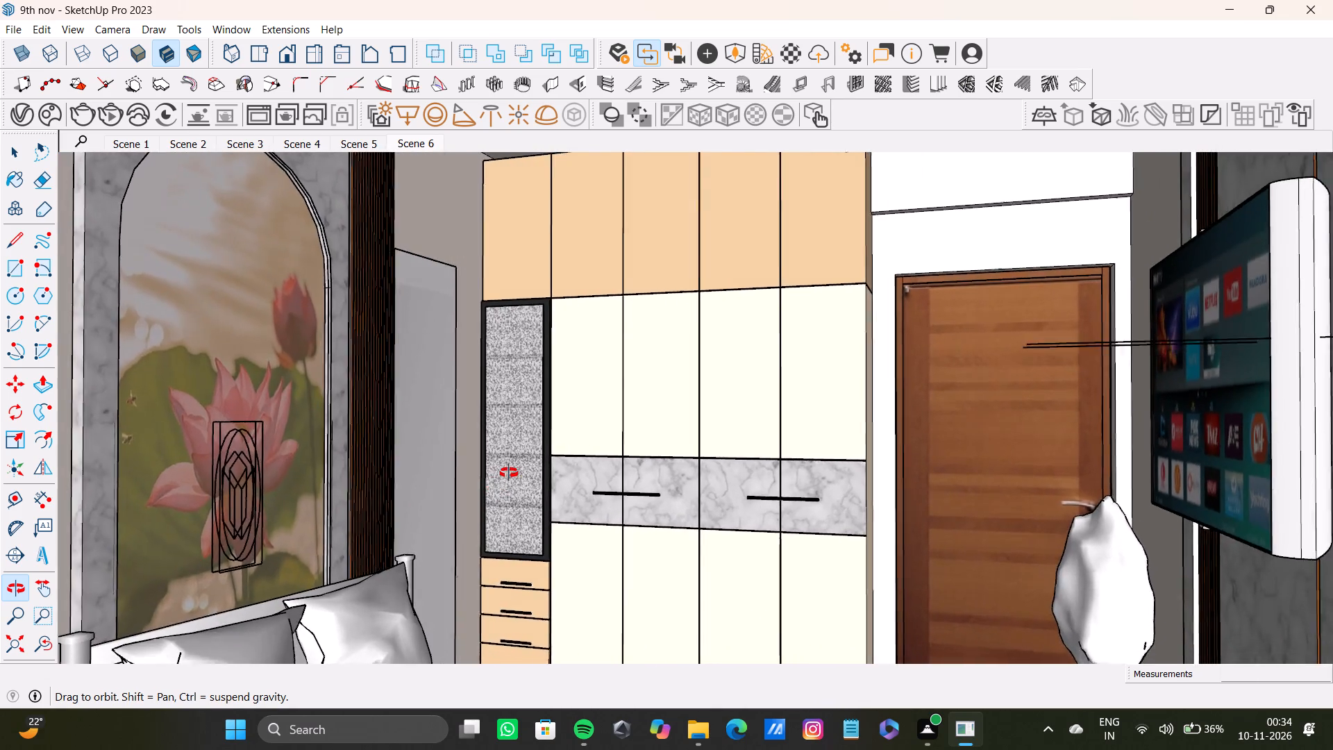
middle_drag(509, 473, 524, 459)
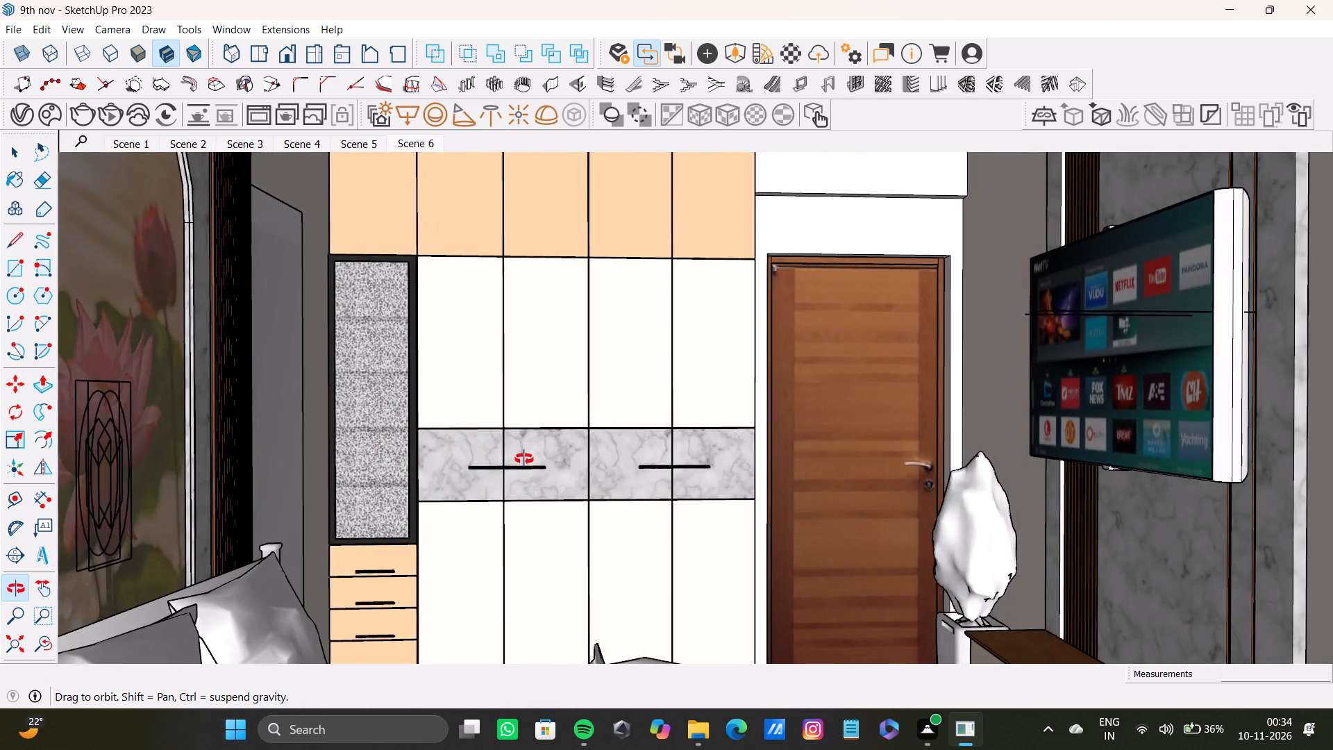
middle_drag(524, 459, 524, 458)
scroll(521, 453, down, 3)
middle_drag(519, 452, 496, 513)
scroll(501, 429, up, 1)
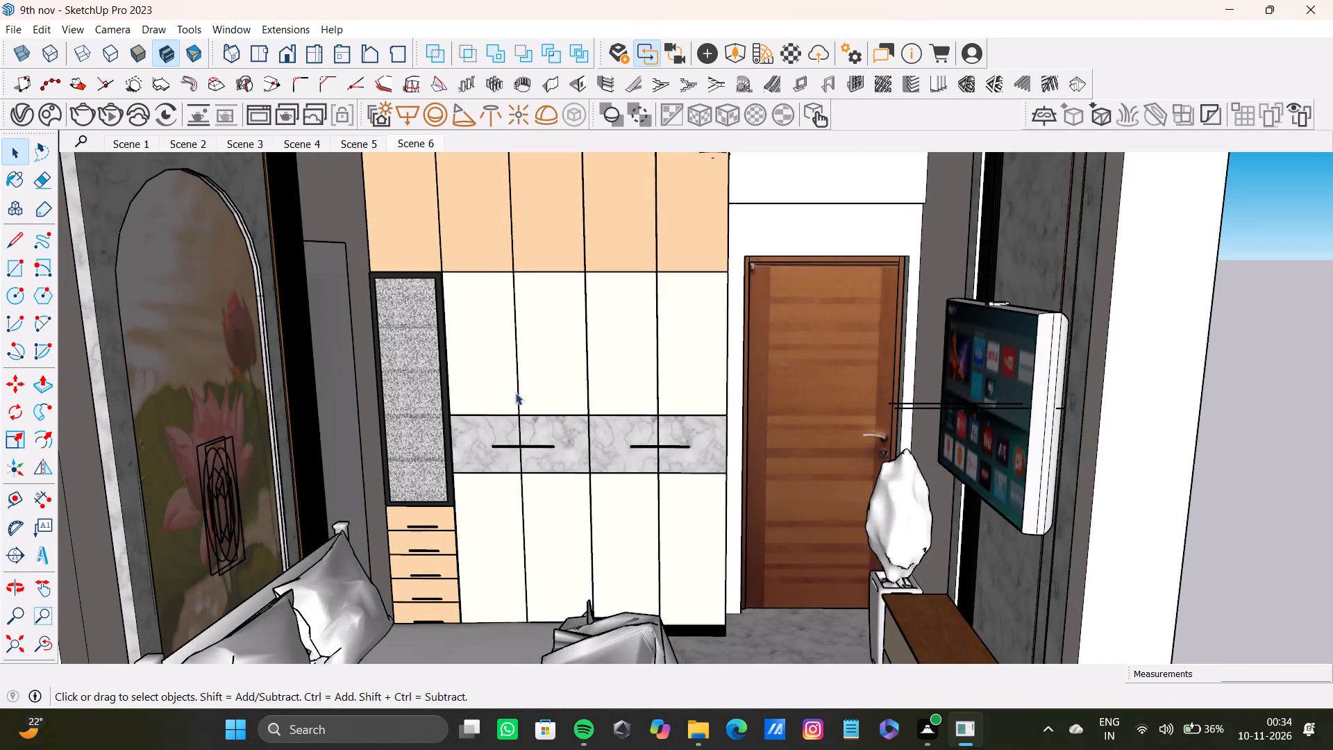
shift+middle_drag(522, 376, 503, 440)
scroll(501, 434, up, 1)
middle_click(501, 431)
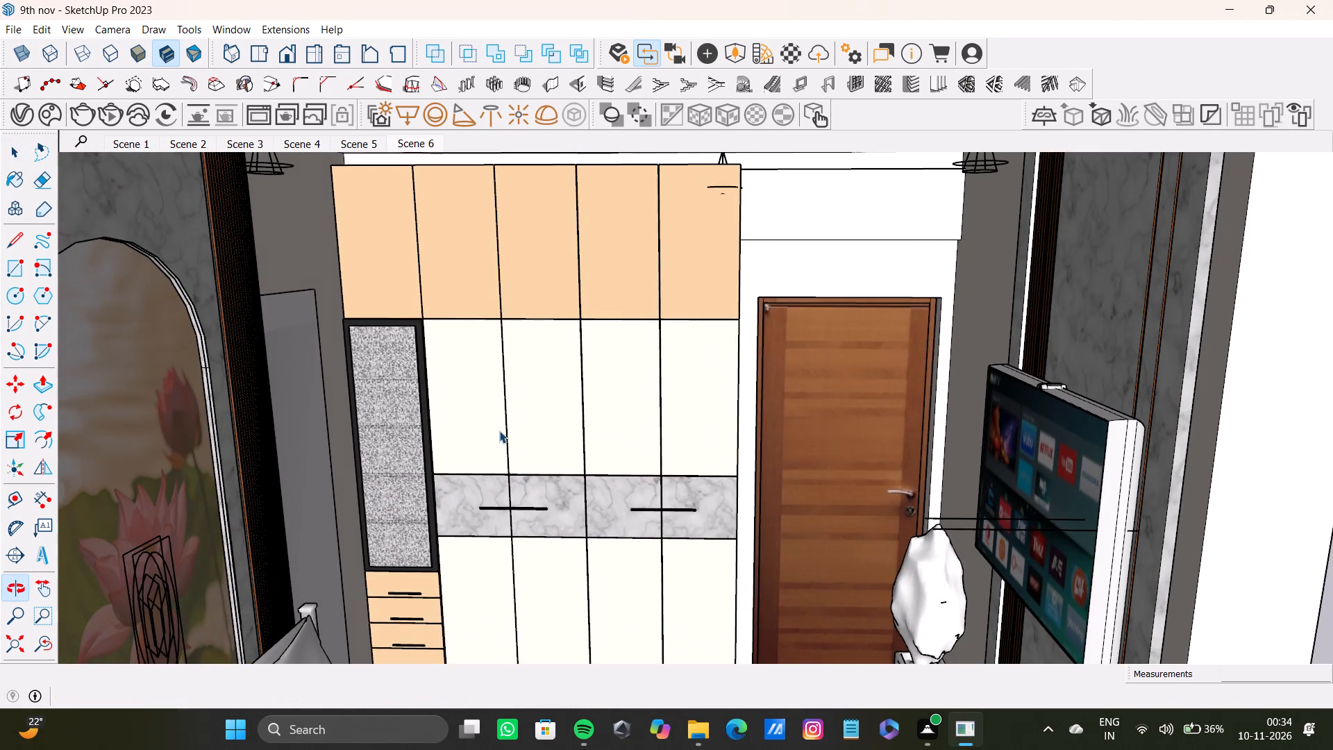
scroll(499, 431, up, 1)
middle_drag(499, 431, 486, 444)
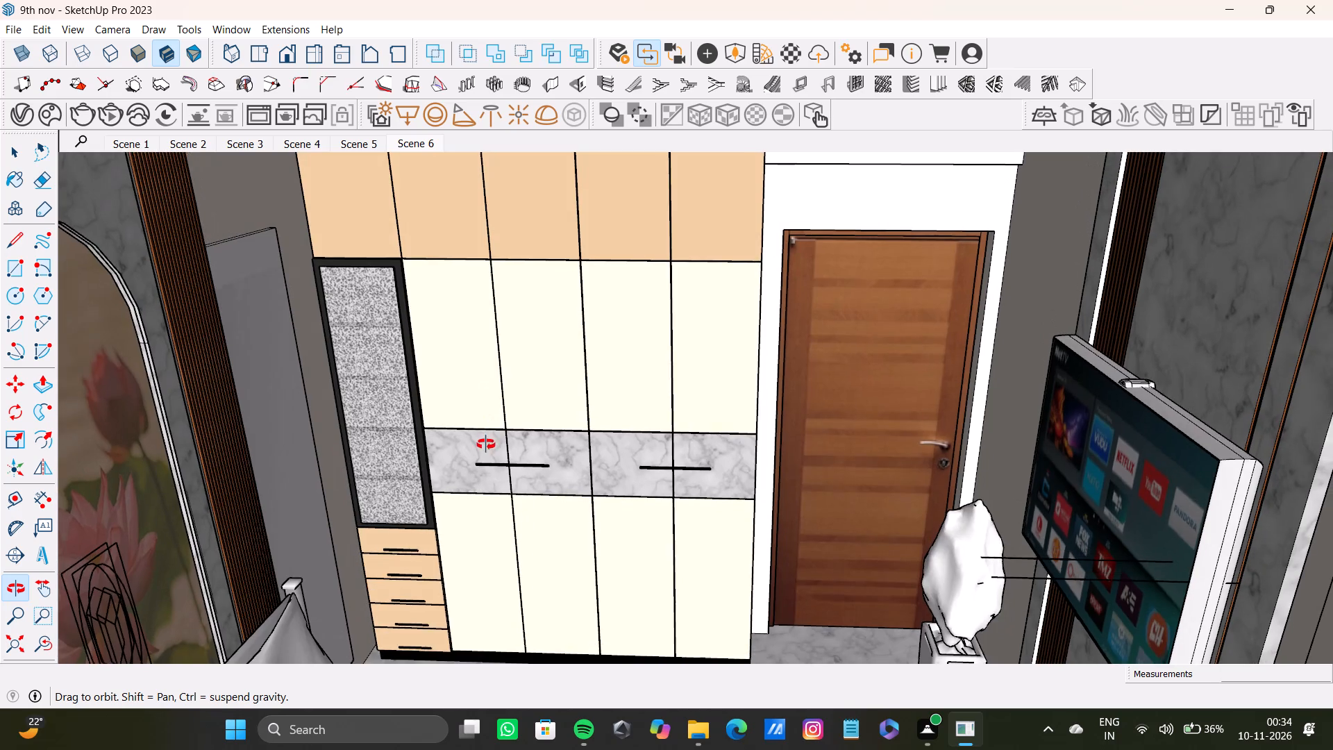
middle_drag(486, 444, 511, 399)
scroll(511, 399, down, 3)
middle_drag(511, 399, 539, 336)
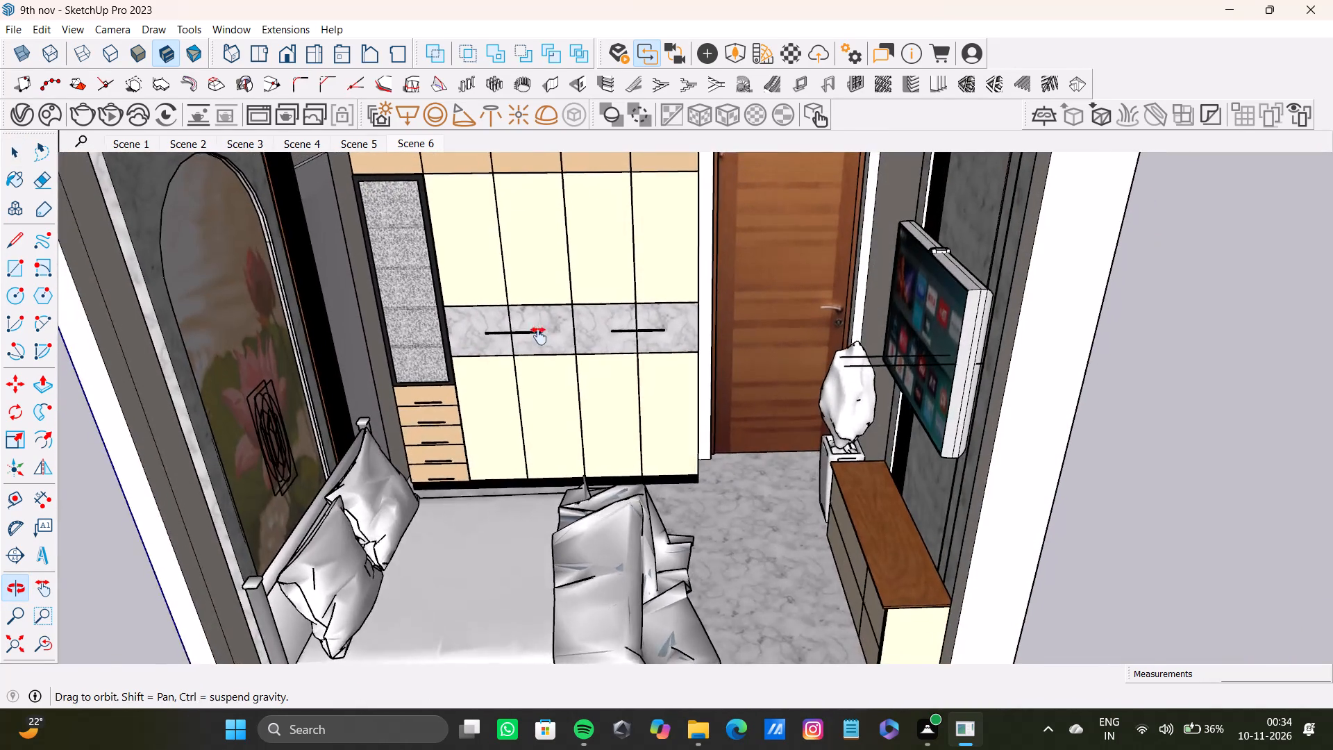
middle_drag(539, 336, 517, 379)
scroll(517, 377, up, 1)
shift+middle_drag(517, 377, 526, 419)
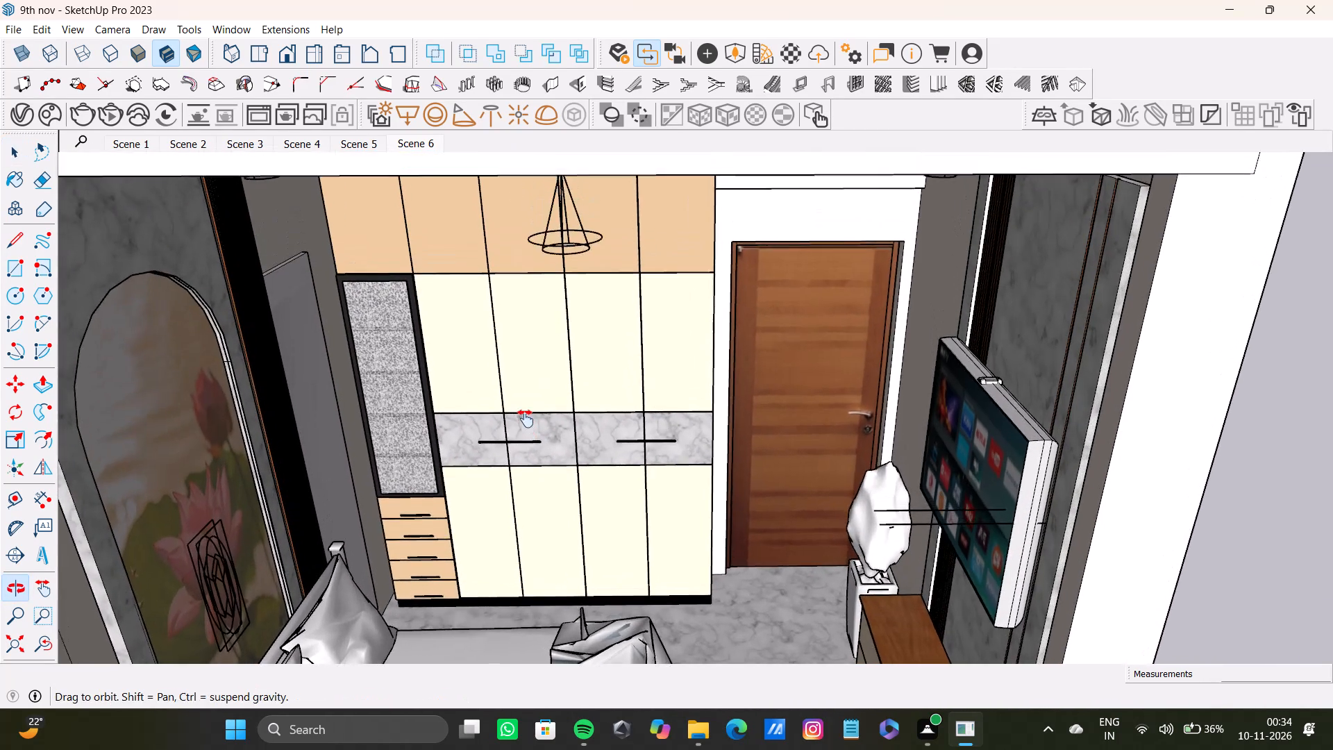
shift+middle_drag(526, 419, 512, 413)
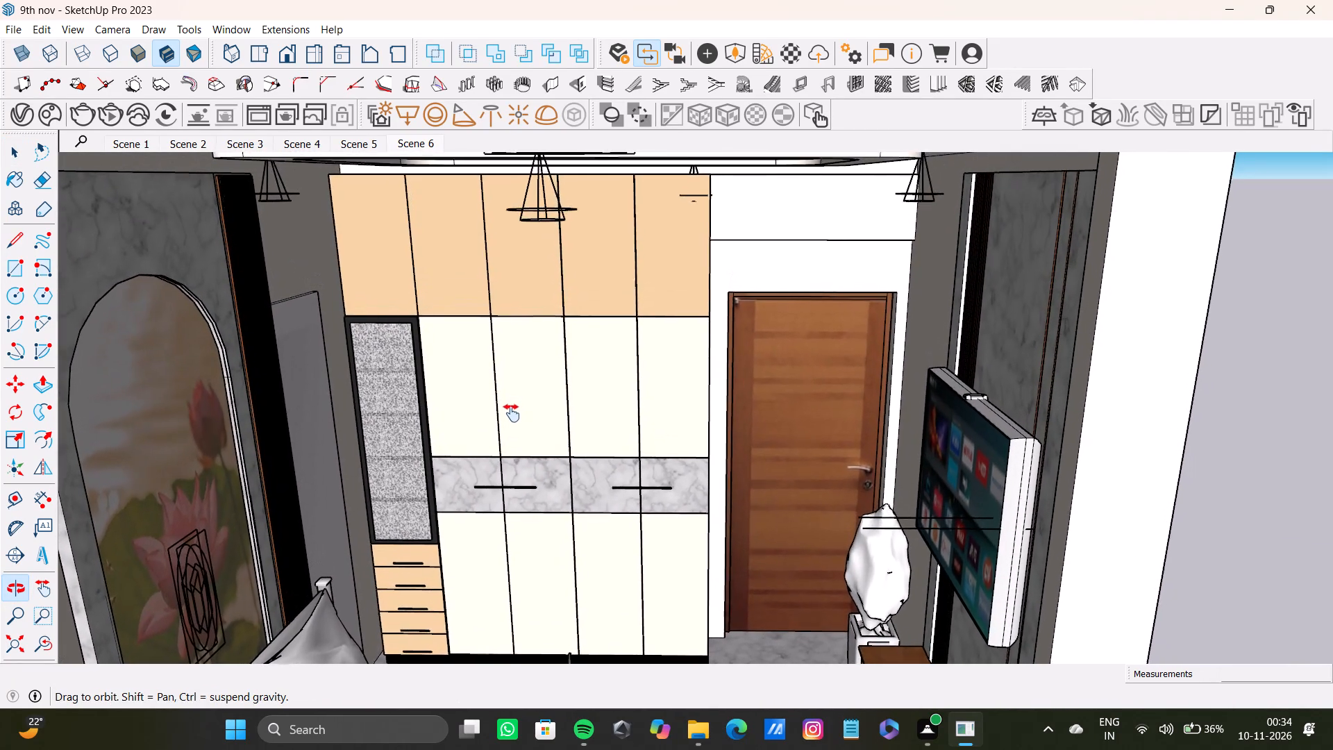
shift+middle_drag(512, 413, 515, 386)
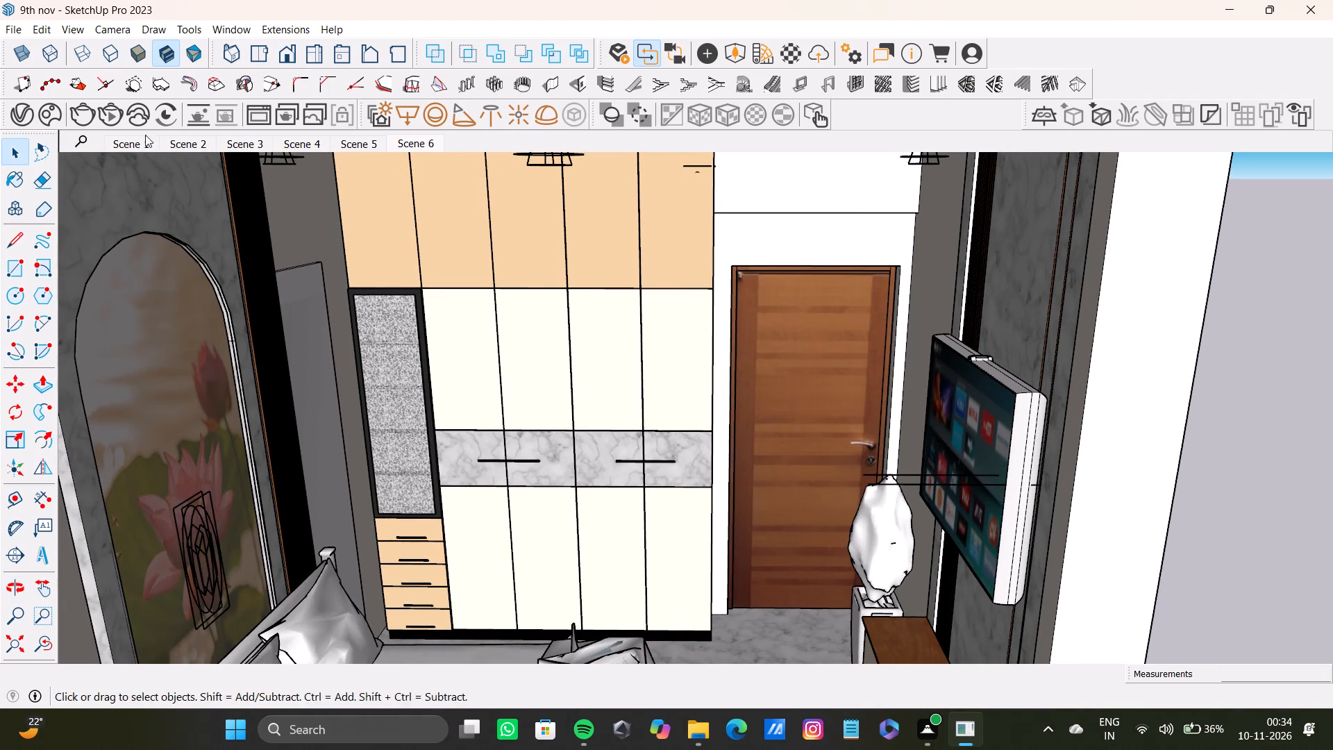
click(81, 31)
click(152, 311)
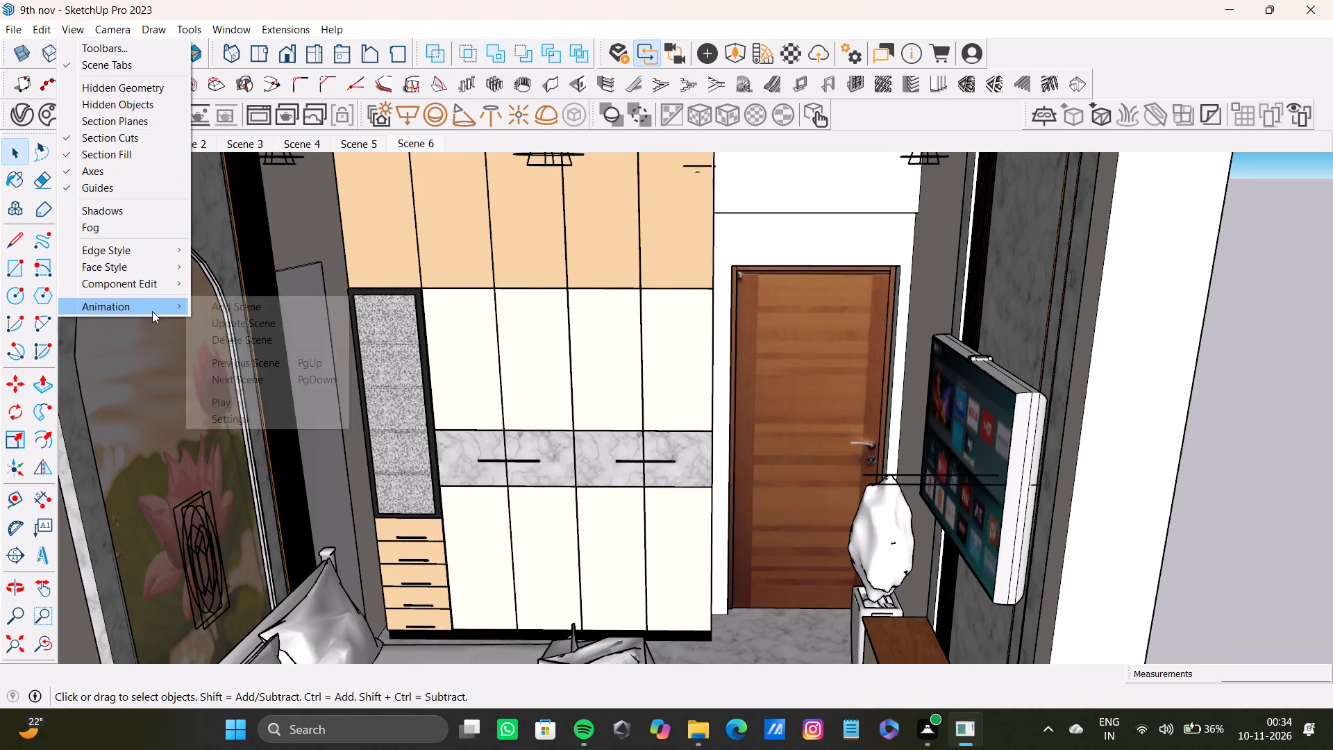
click(230, 304)
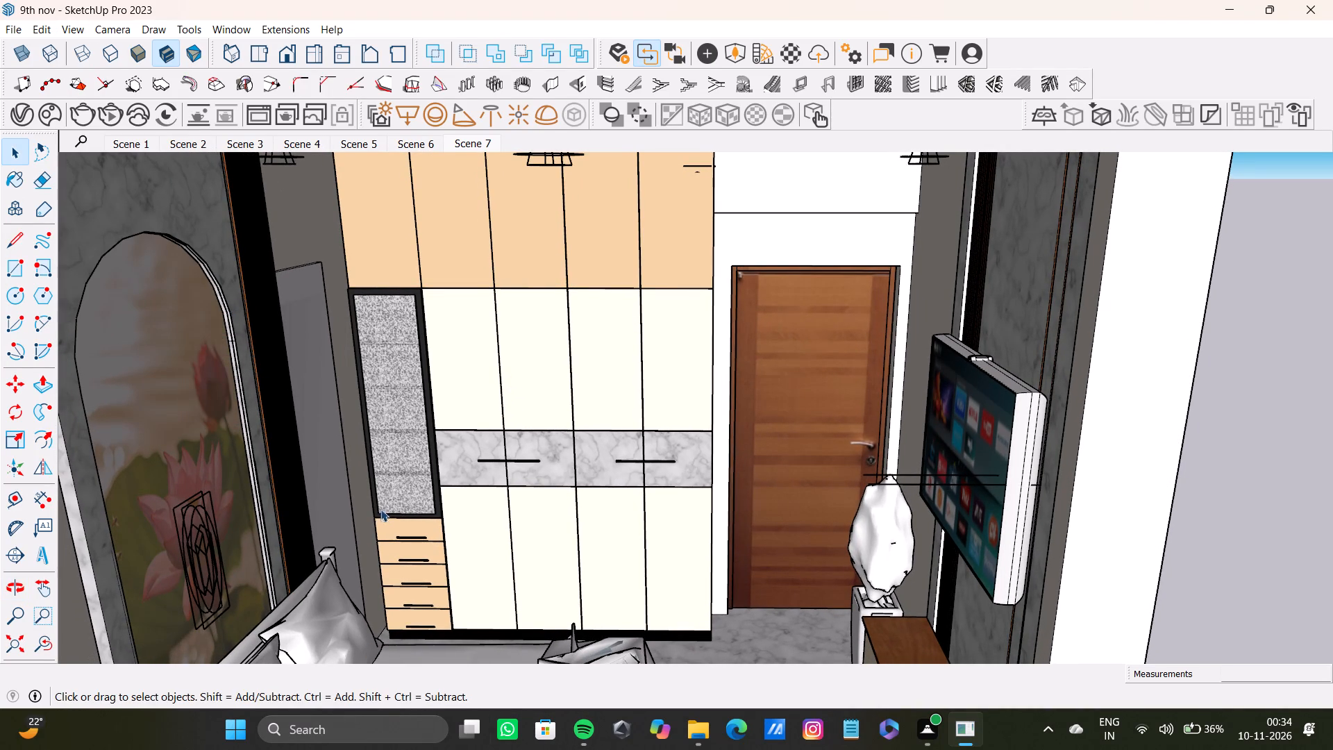
Examine the door, the bed and the arched lotus panel with its ornament from several close angles.
scroll(592, 478, up, 2)
scroll(756, 464, up, 2)
scroll(998, 437, up, 4)
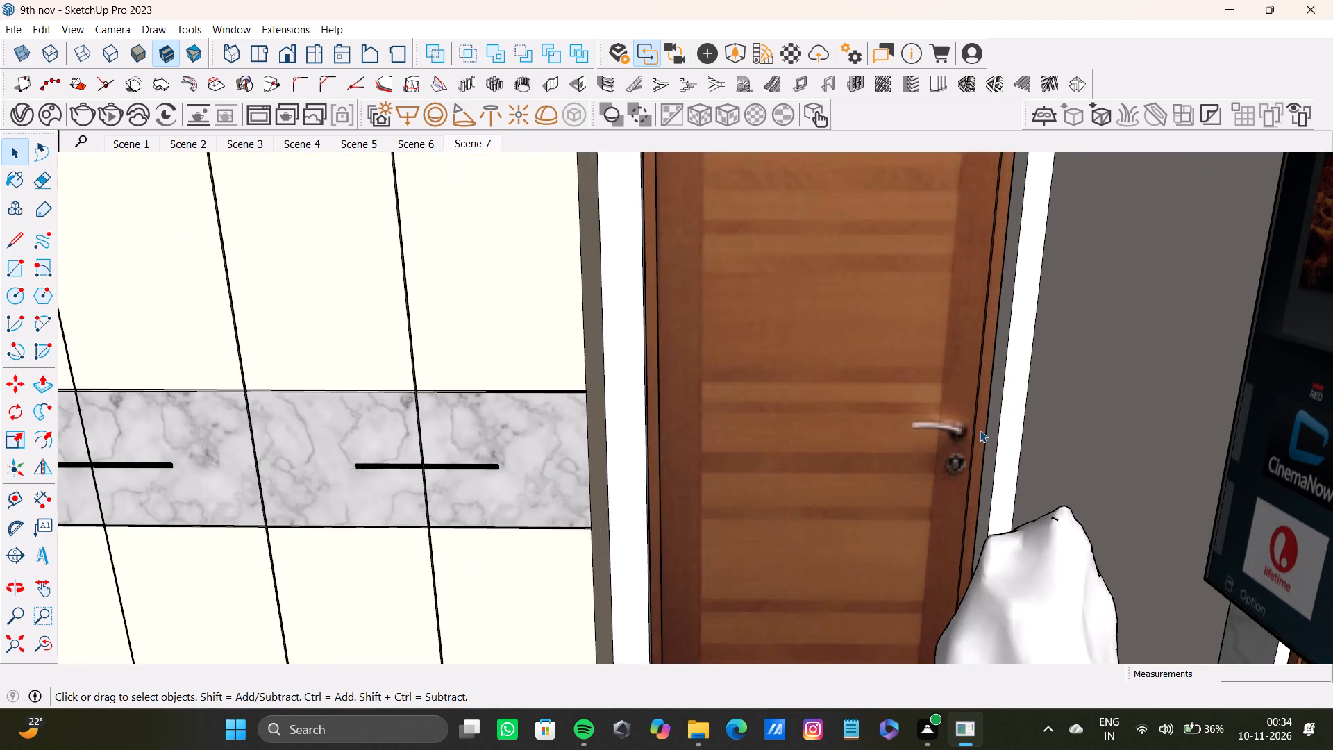
middle_drag(980, 430, 979, 499)
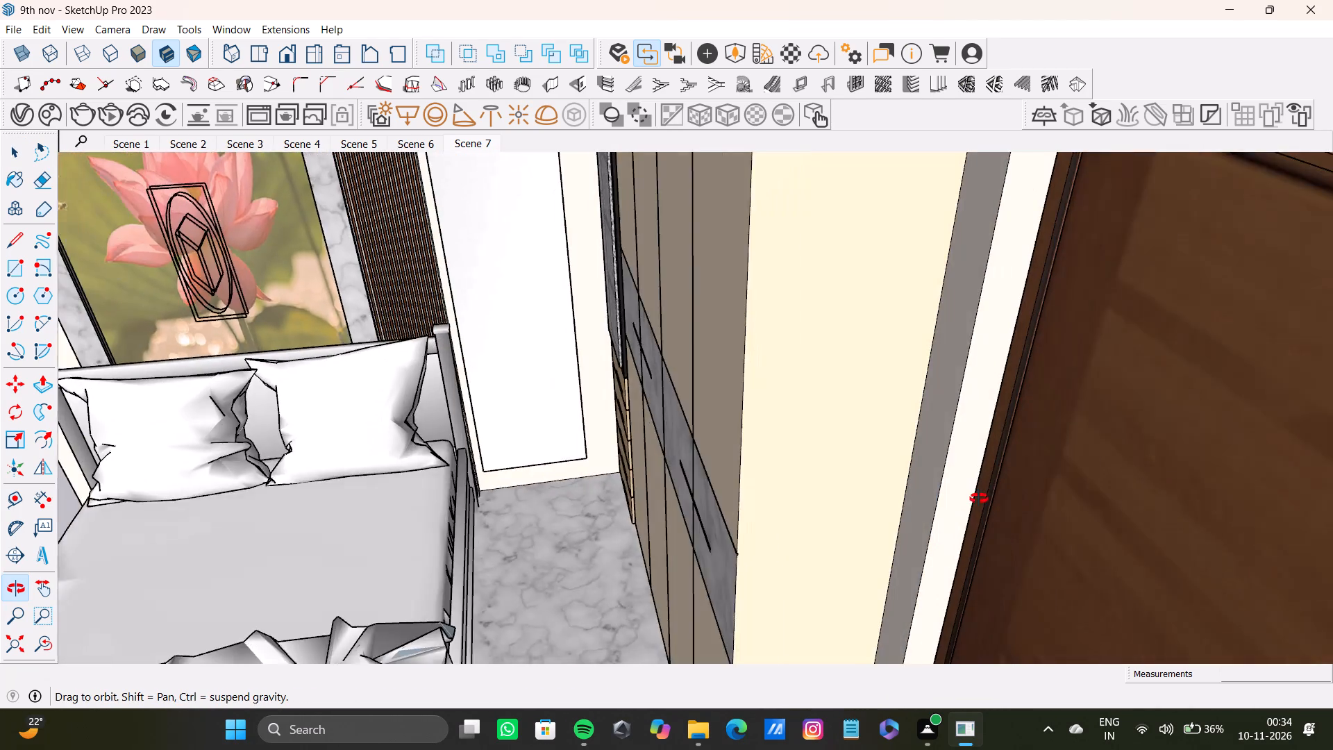
middle_drag(979, 499, 1071, 499)
shift+middle_drag(511, 386, 679, 419)
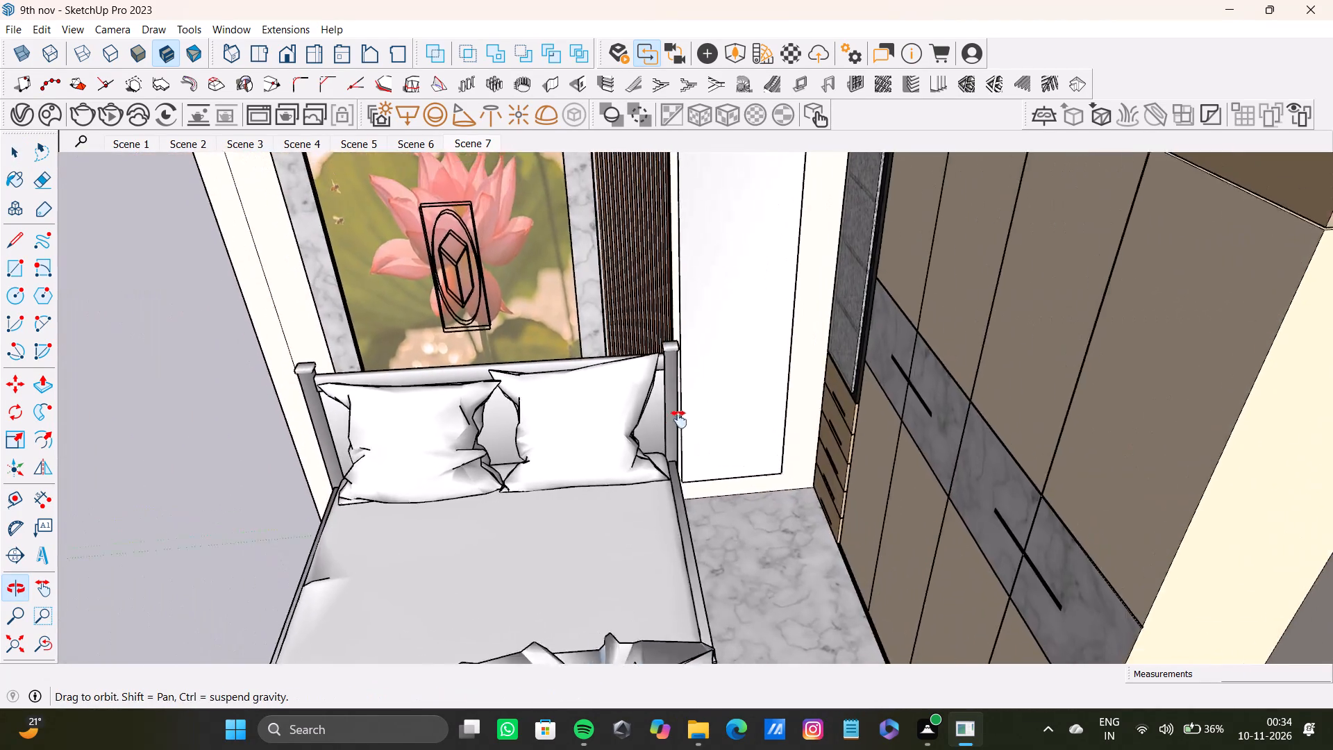
shift+middle_drag(679, 419, 611, 429)
scroll(550, 415, down, 2)
scroll(499, 424, up, 4)
click(39, 649)
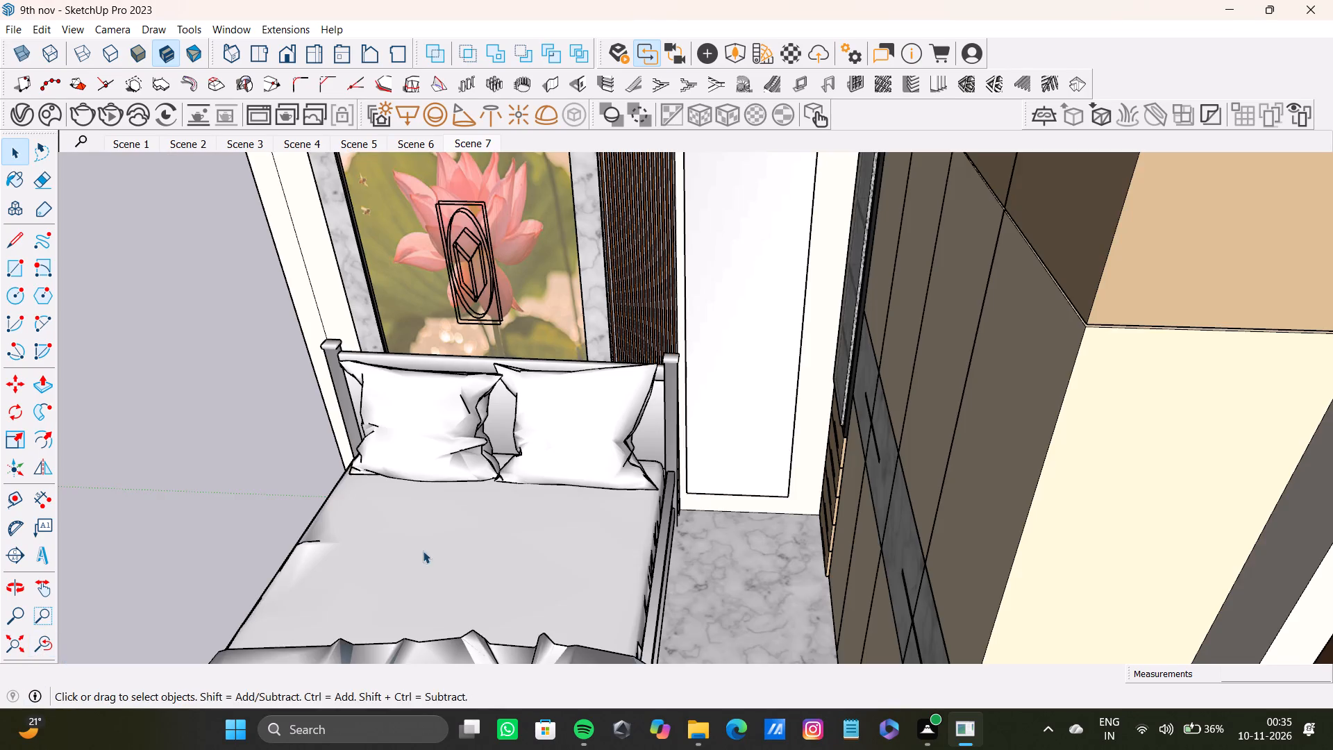
middle_drag(423, 549, 471, 490)
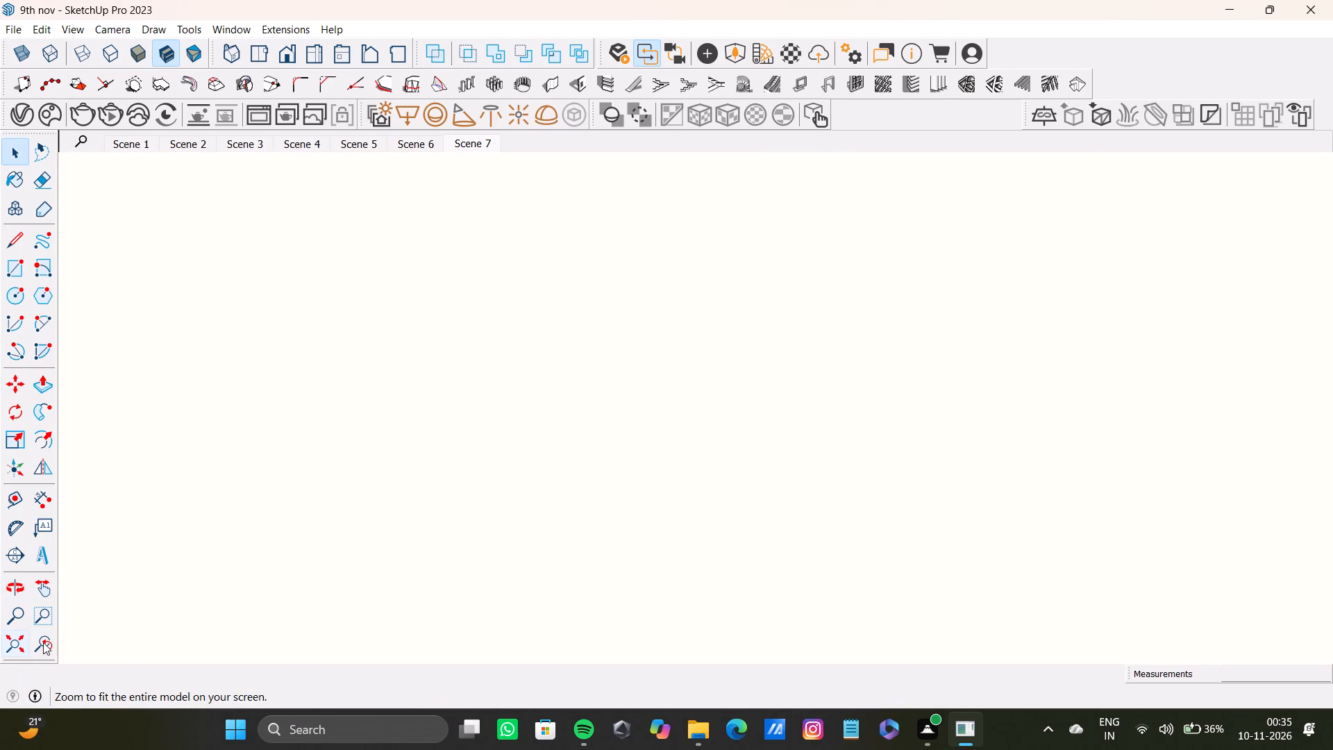
click(53, 638)
middle_drag(508, 556, 605, 599)
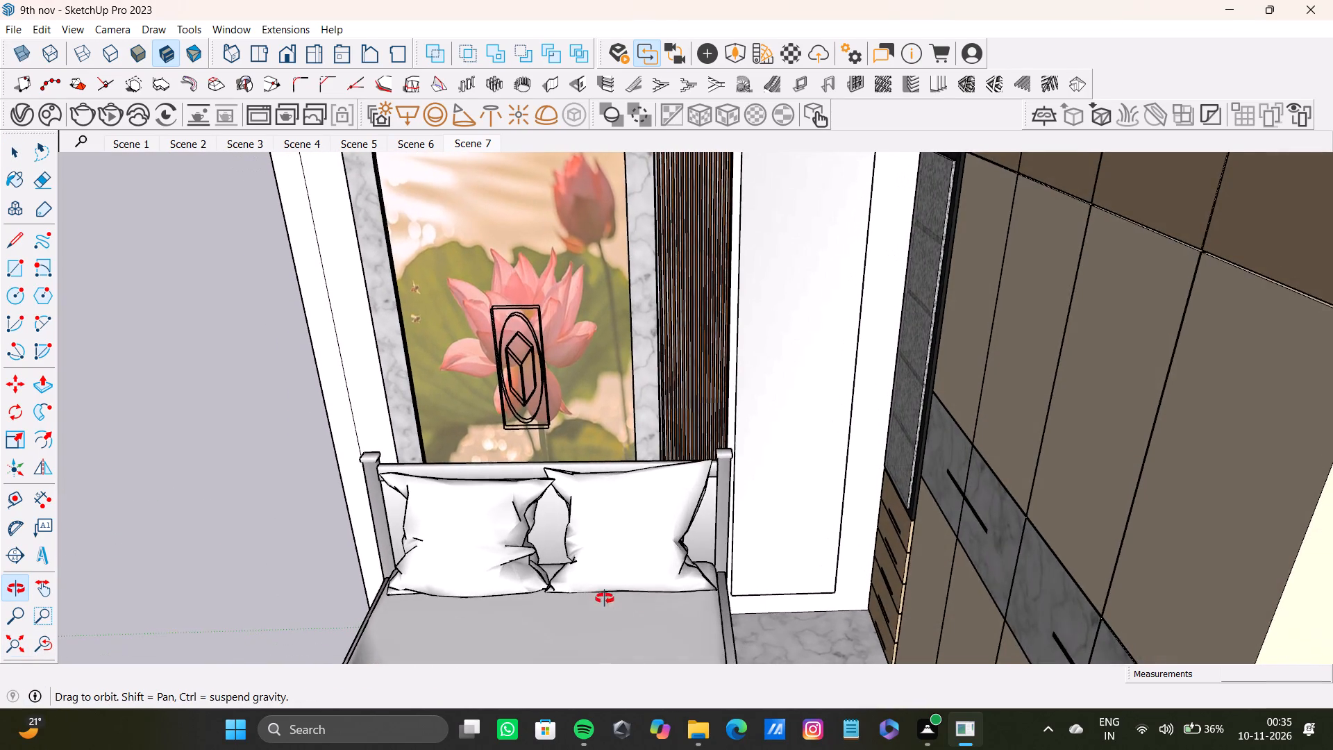
middle_drag(605, 599, 605, 597)
shift+middle_drag(611, 587, 688, 626)
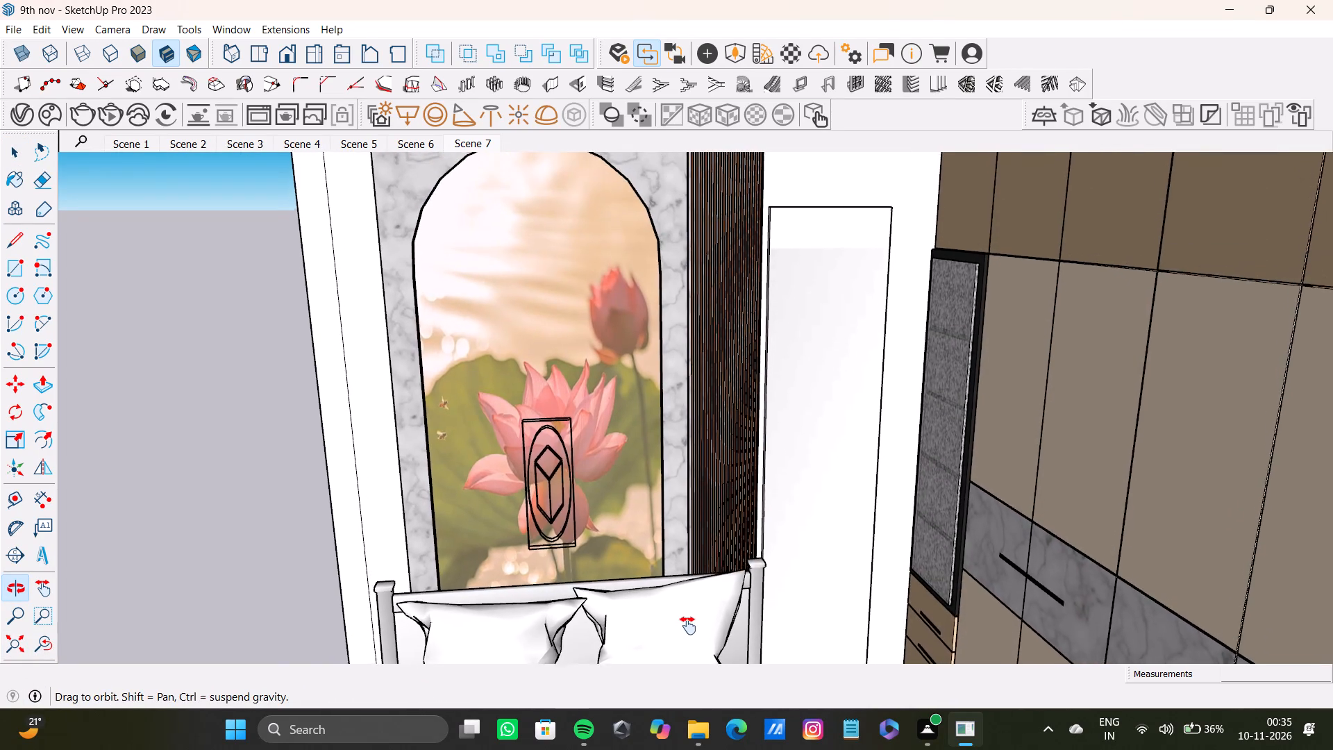
shift+middle_drag(688, 626, 780, 626)
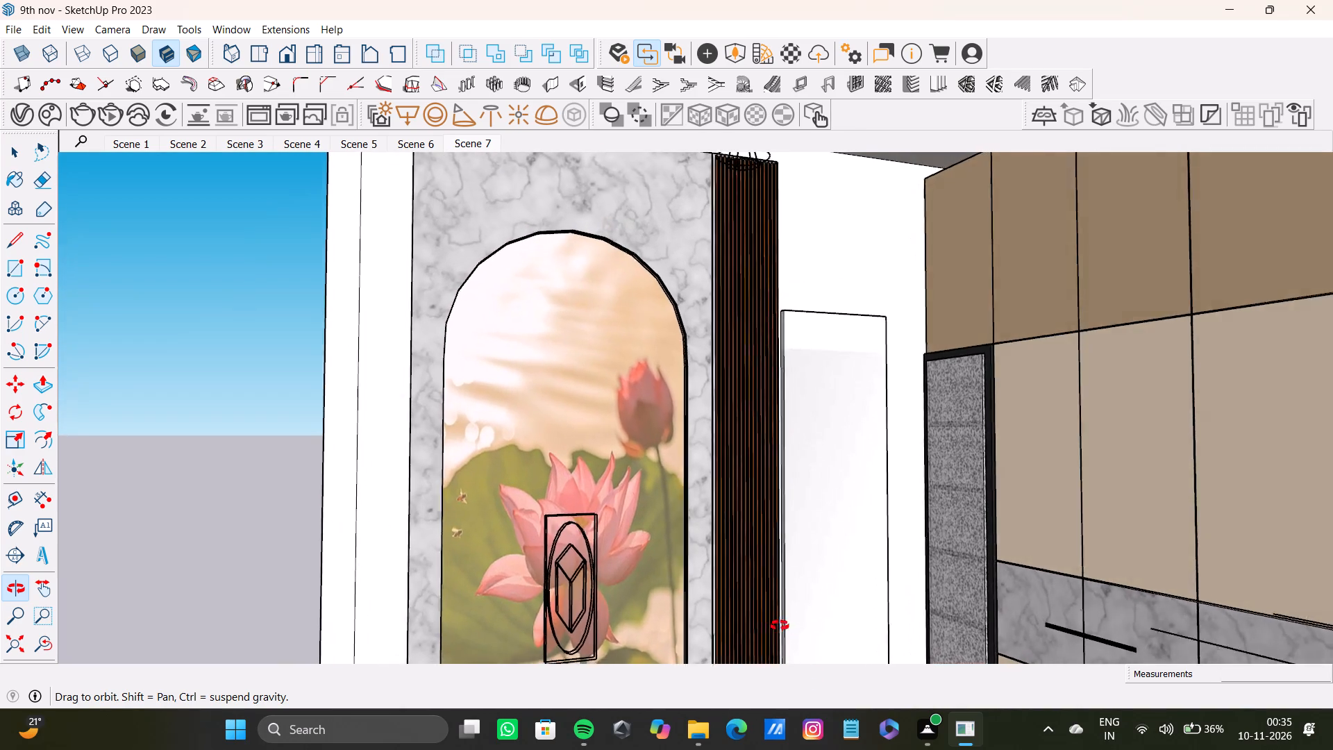
shift+middle_drag(780, 626, 746, 602)
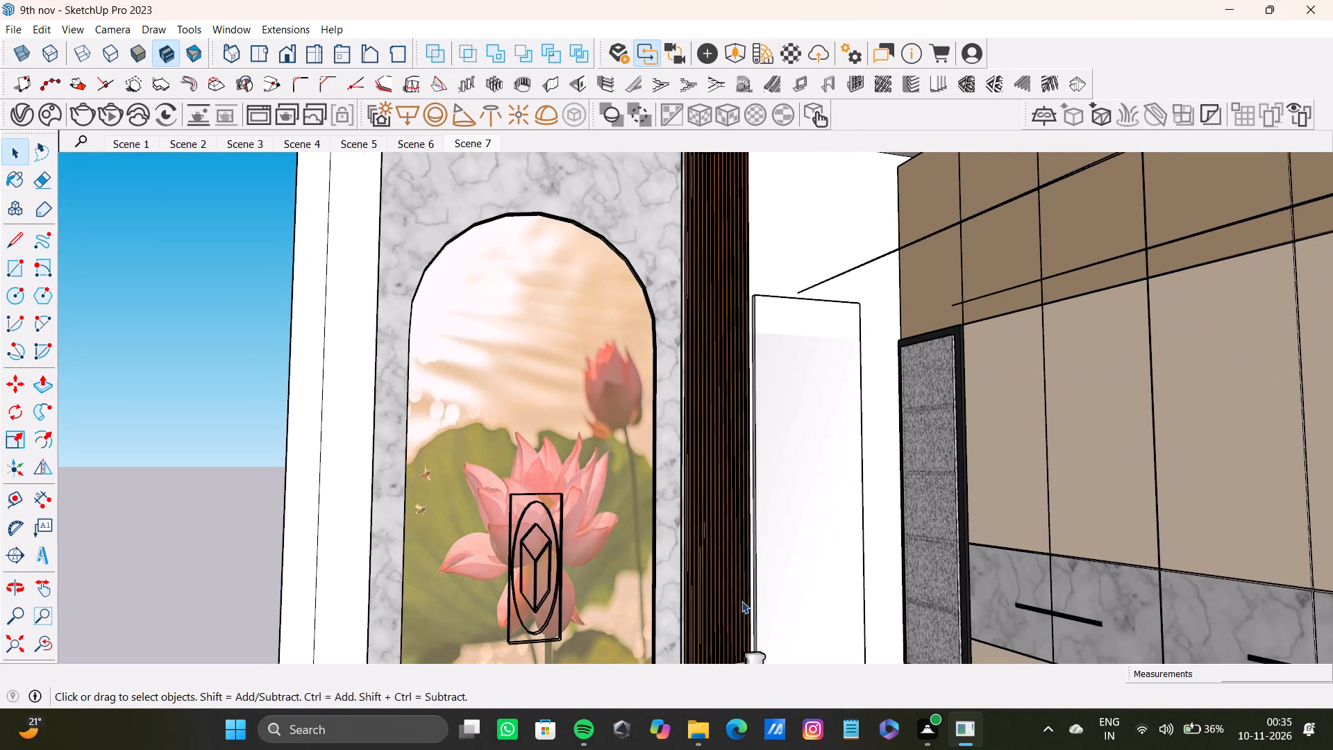
scroll(741, 601, down, 1)
click(53, 650)
middle_drag(510, 569, 511, 532)
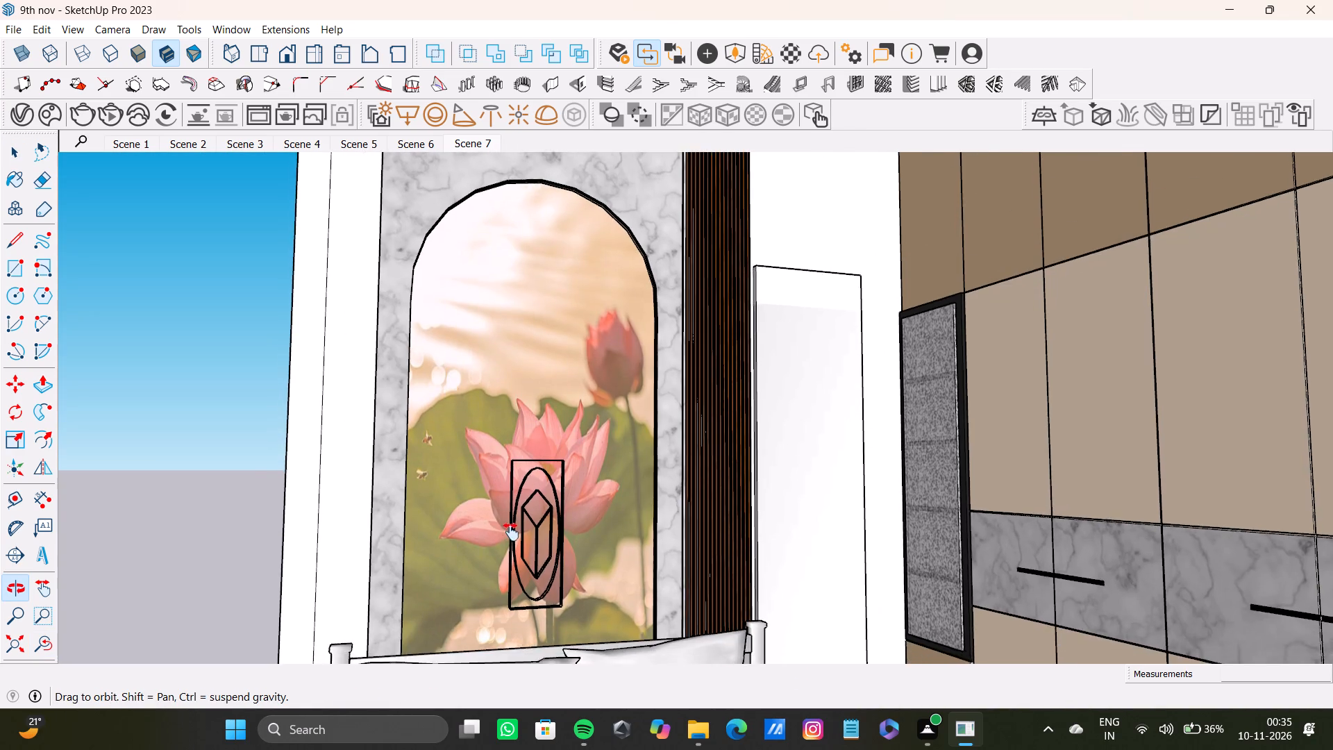
middle_drag(511, 532, 565, 558)
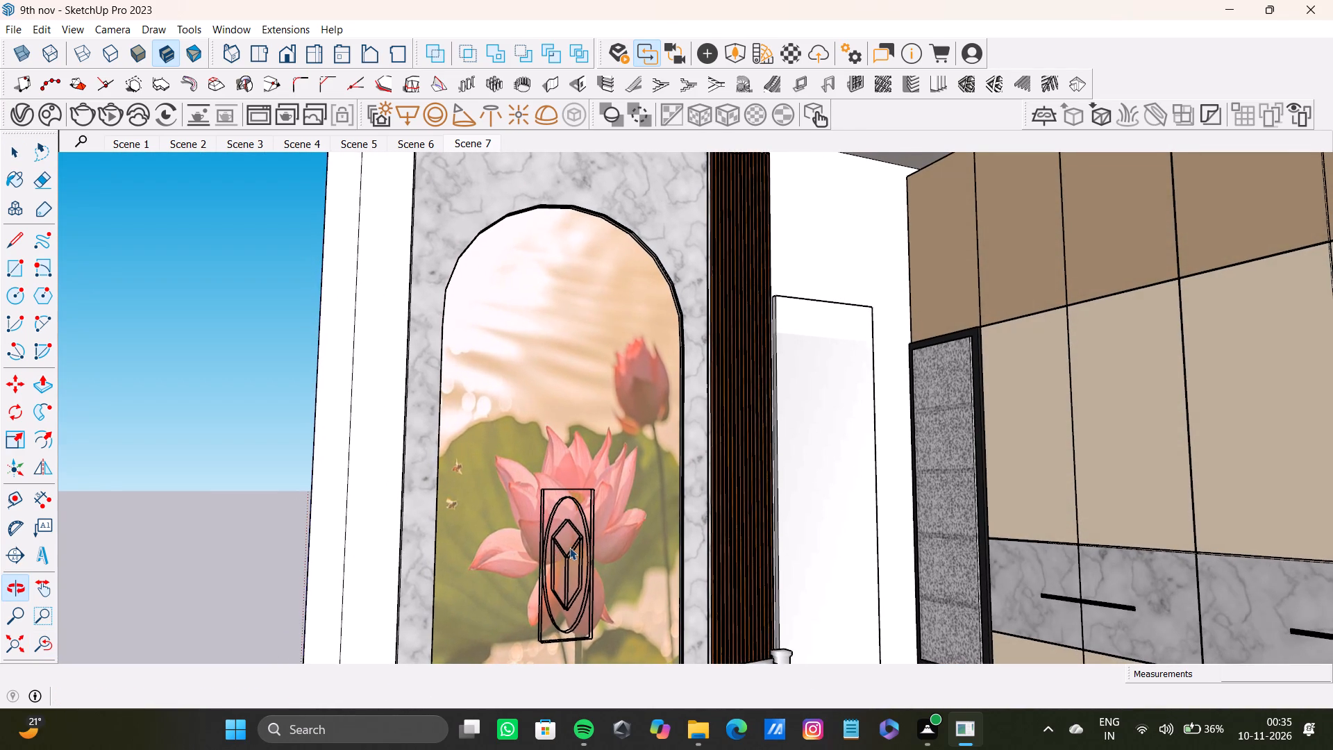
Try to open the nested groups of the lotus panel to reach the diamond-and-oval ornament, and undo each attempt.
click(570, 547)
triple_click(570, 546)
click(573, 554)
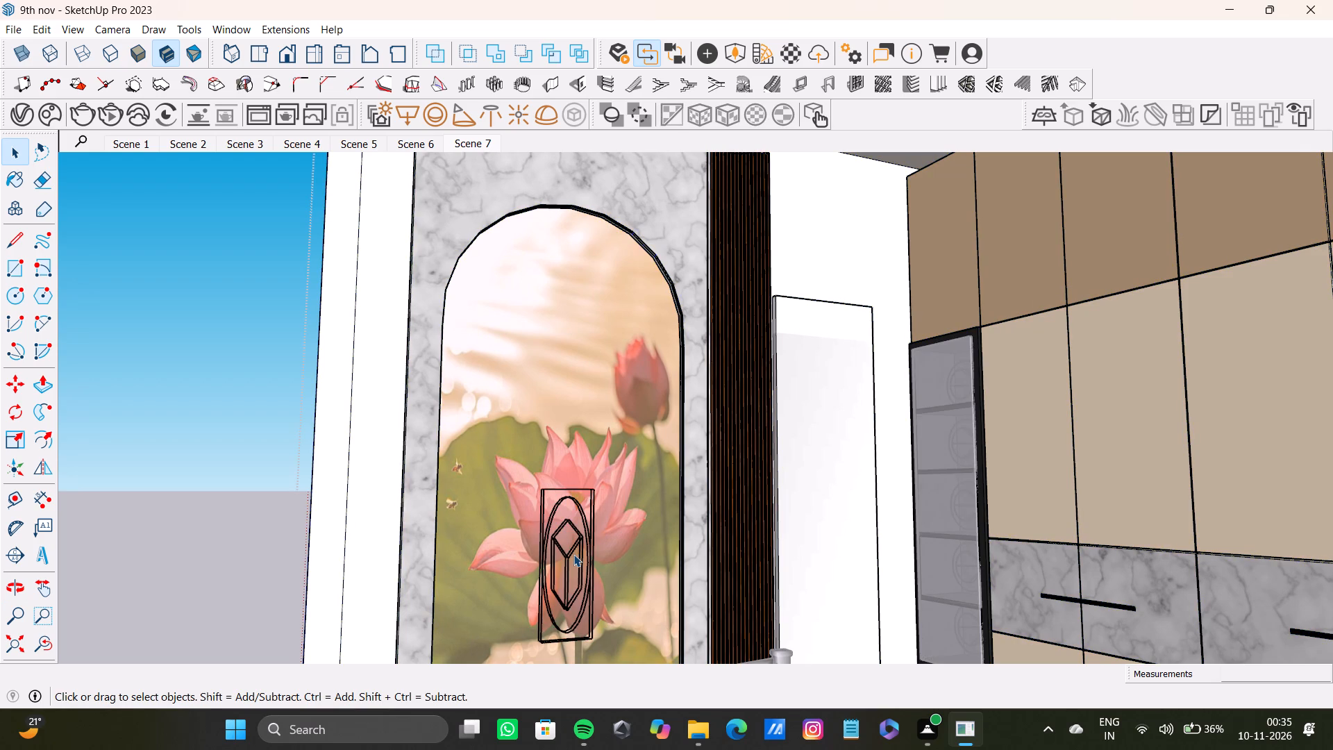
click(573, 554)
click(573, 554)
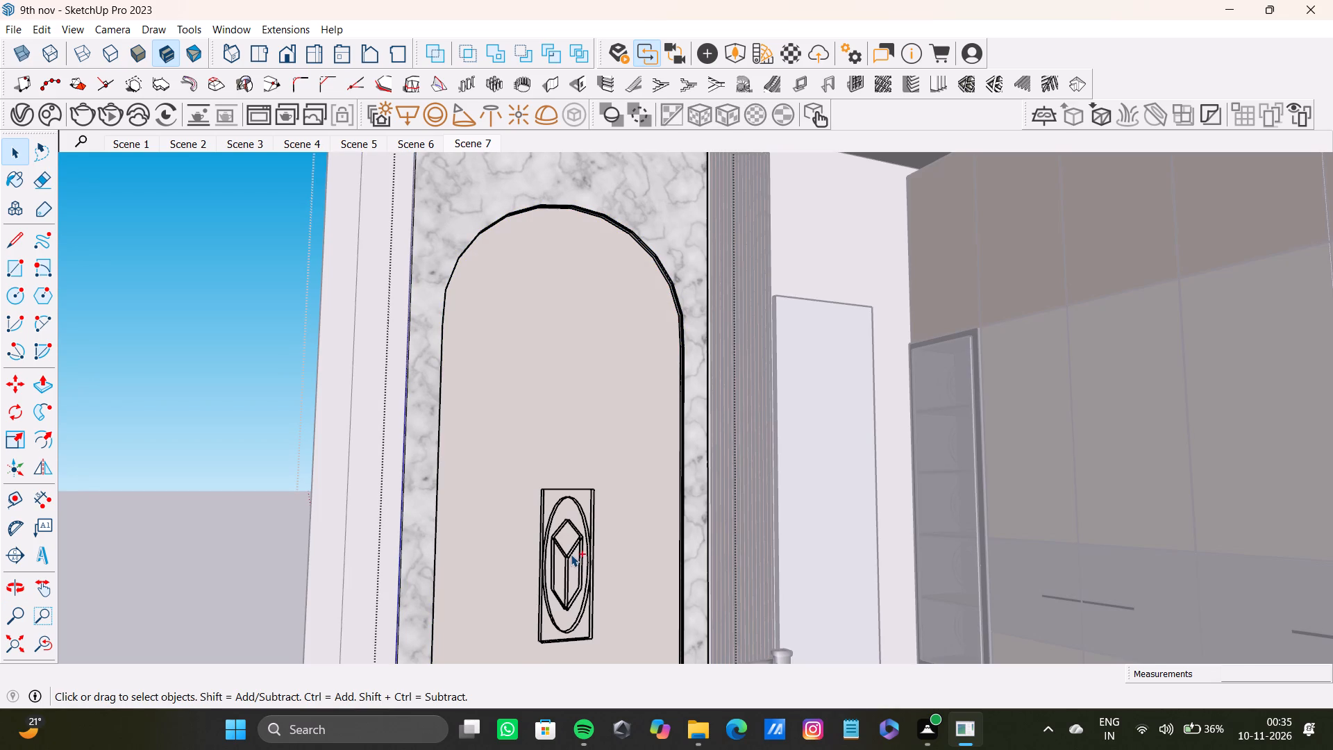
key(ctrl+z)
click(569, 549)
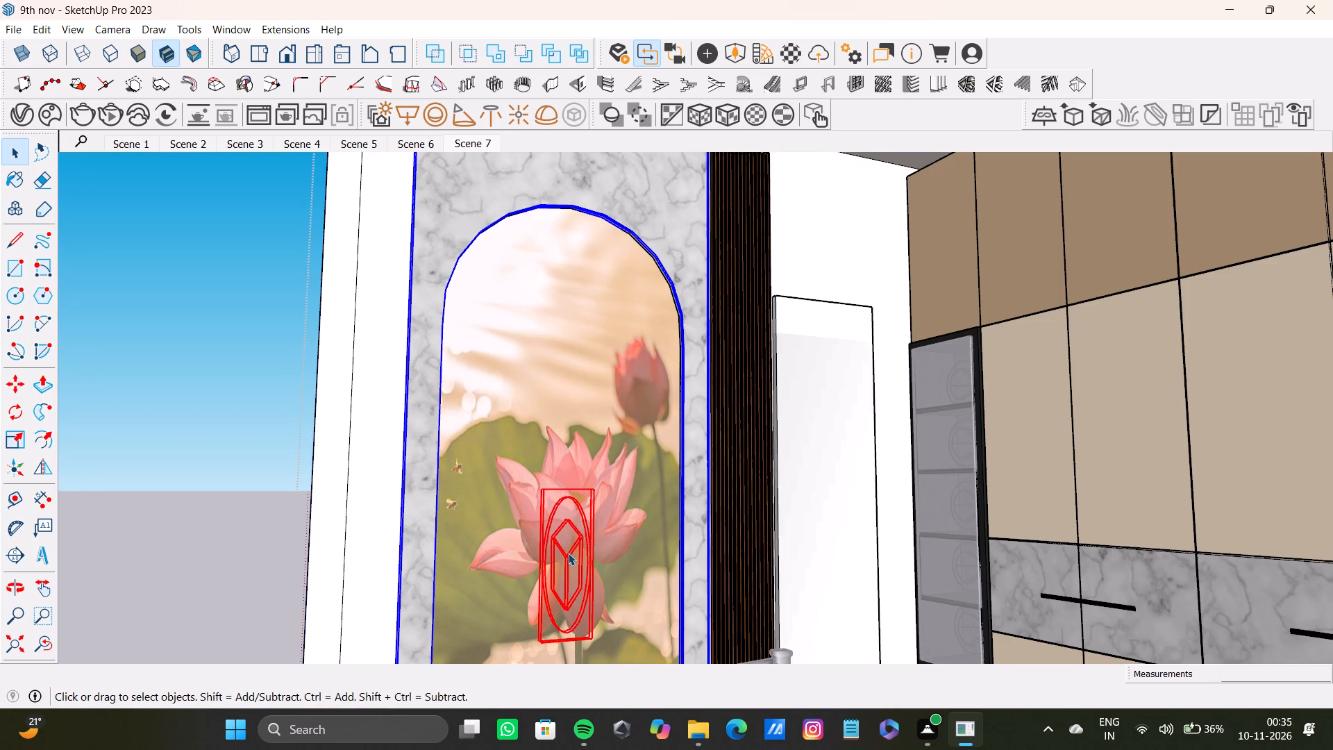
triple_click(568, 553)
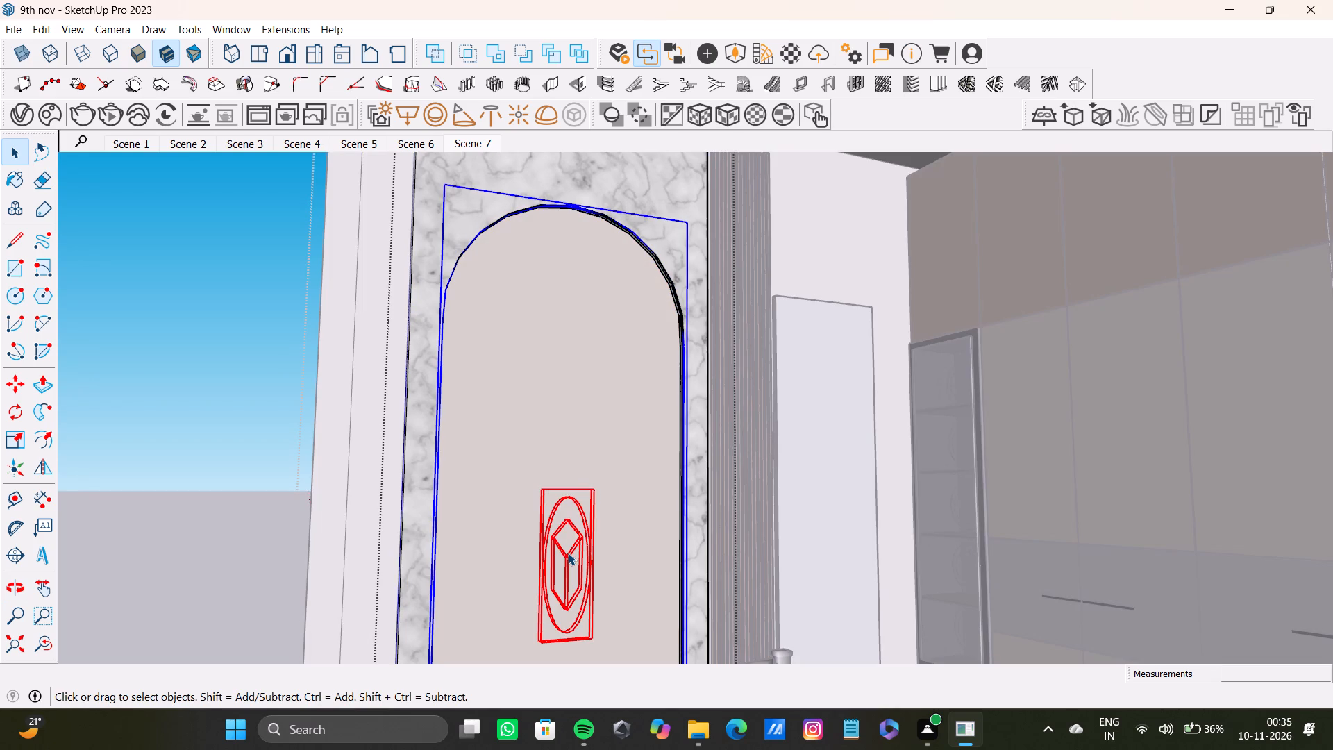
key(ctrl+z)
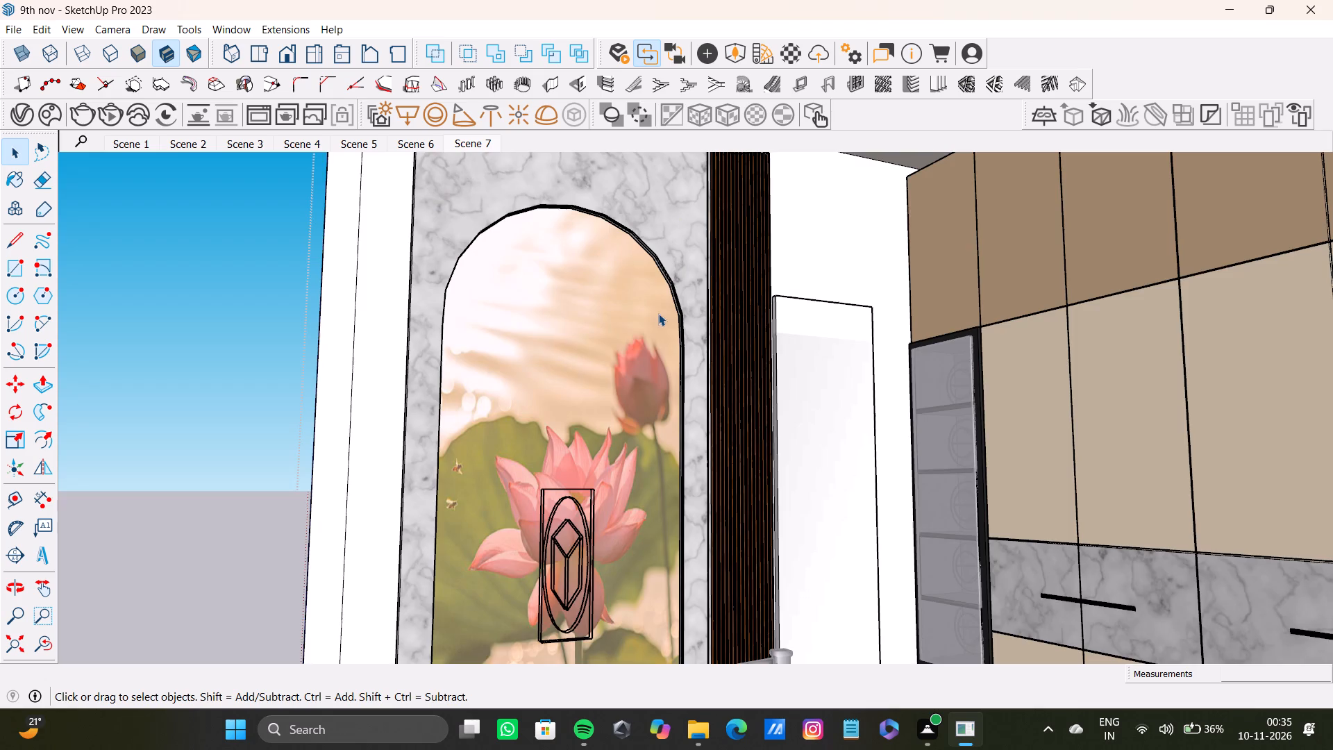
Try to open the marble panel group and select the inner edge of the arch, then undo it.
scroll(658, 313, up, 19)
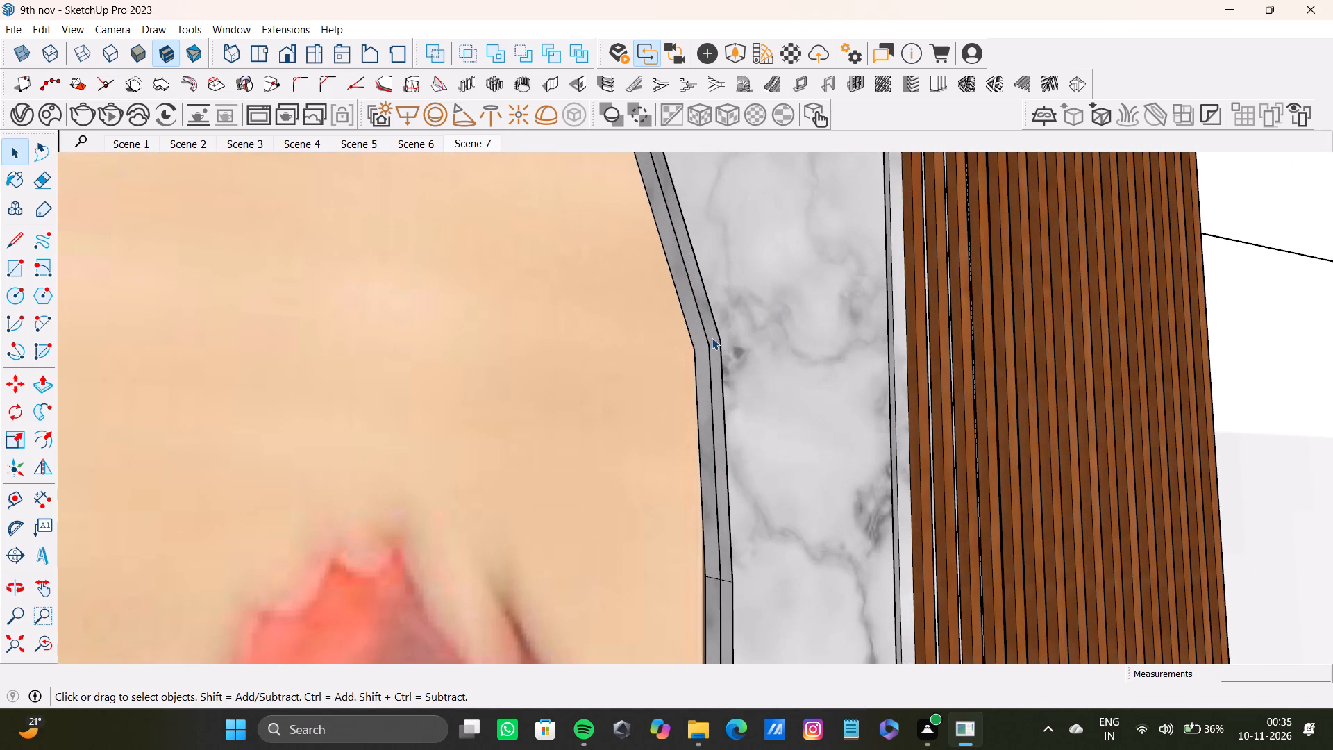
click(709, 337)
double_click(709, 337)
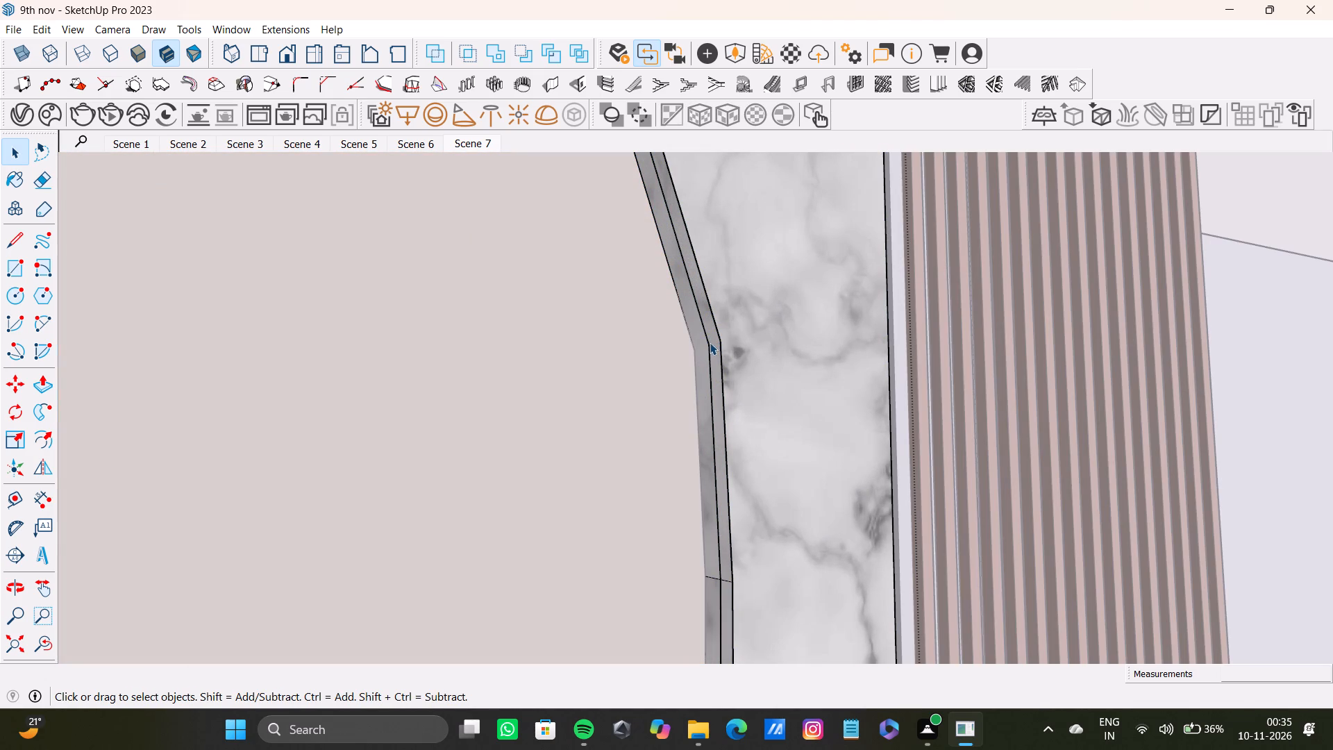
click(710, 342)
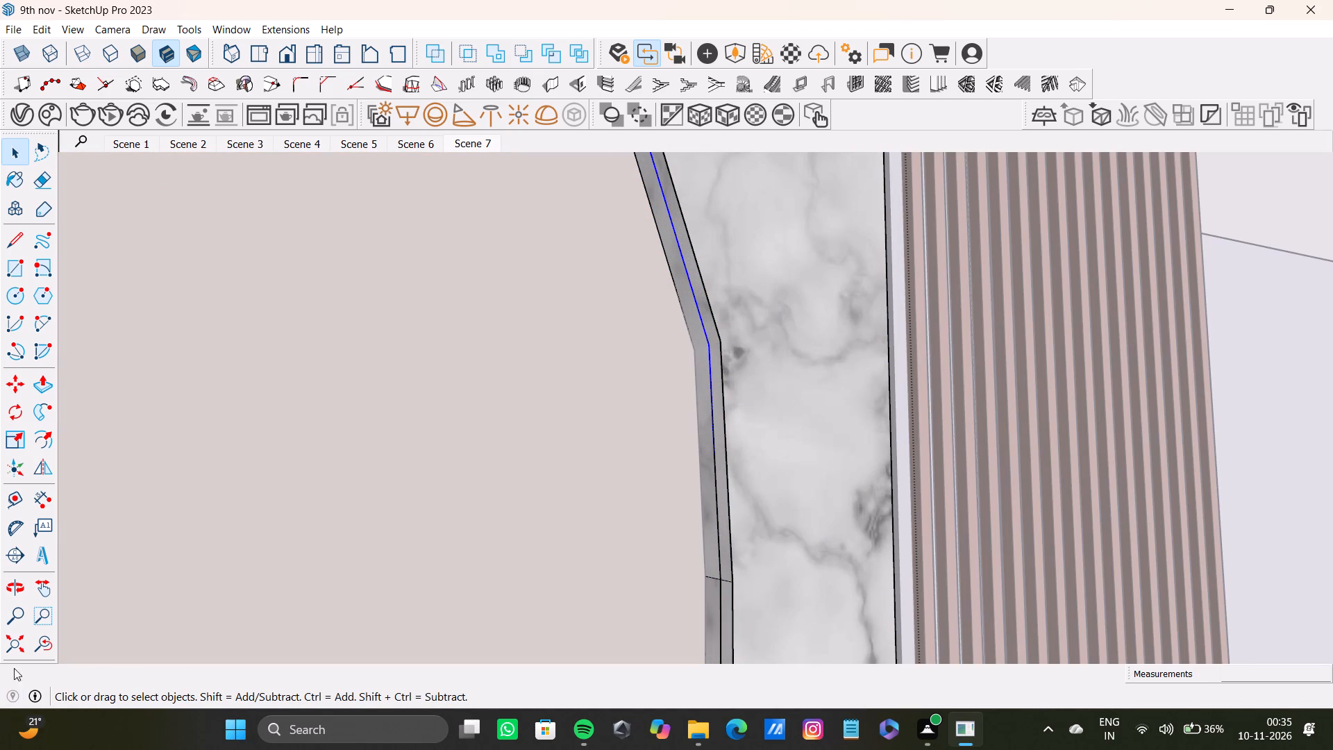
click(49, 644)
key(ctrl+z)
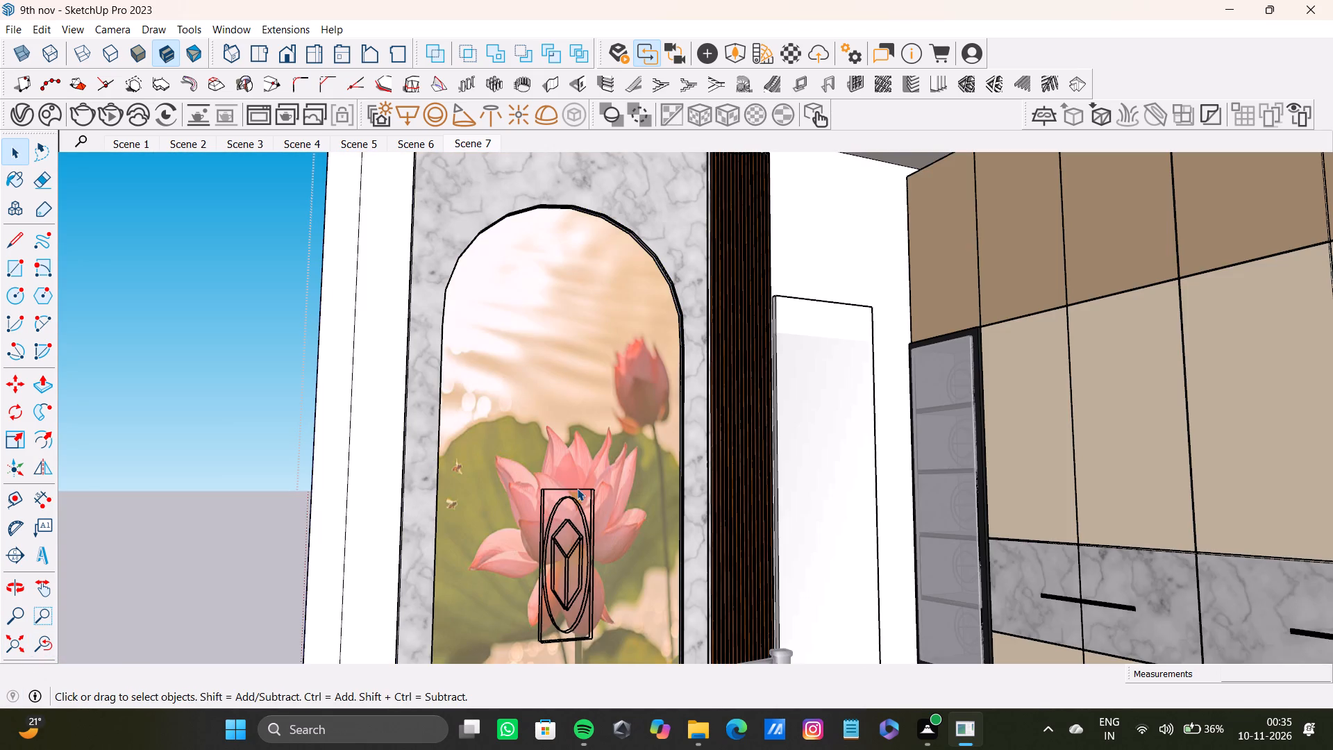
Examine the lotus panel, the fluted strip beside it and the wardrobe from different interior angles.
shift+middle_drag(577, 488, 561, 389)
scroll(577, 412, down, 2)
middle_drag(592, 424, 748, 435)
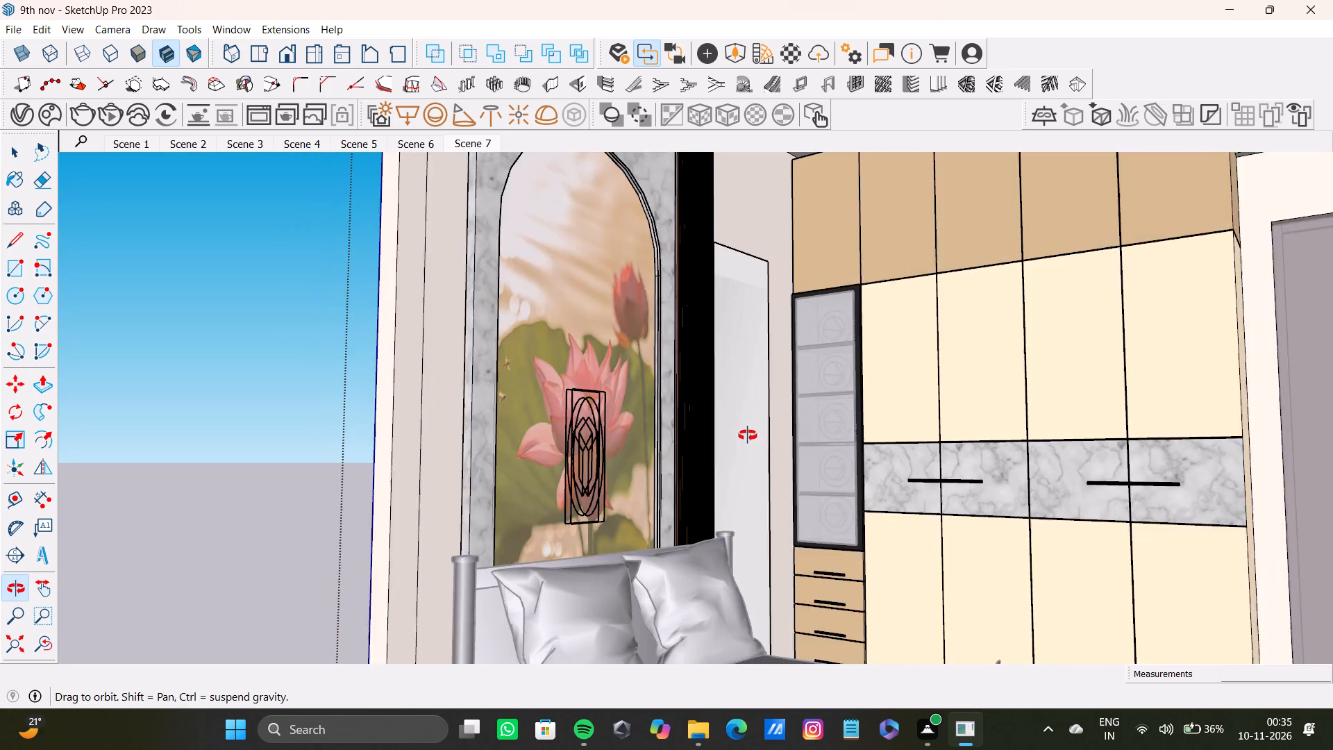
middle_drag(748, 435, 617, 531)
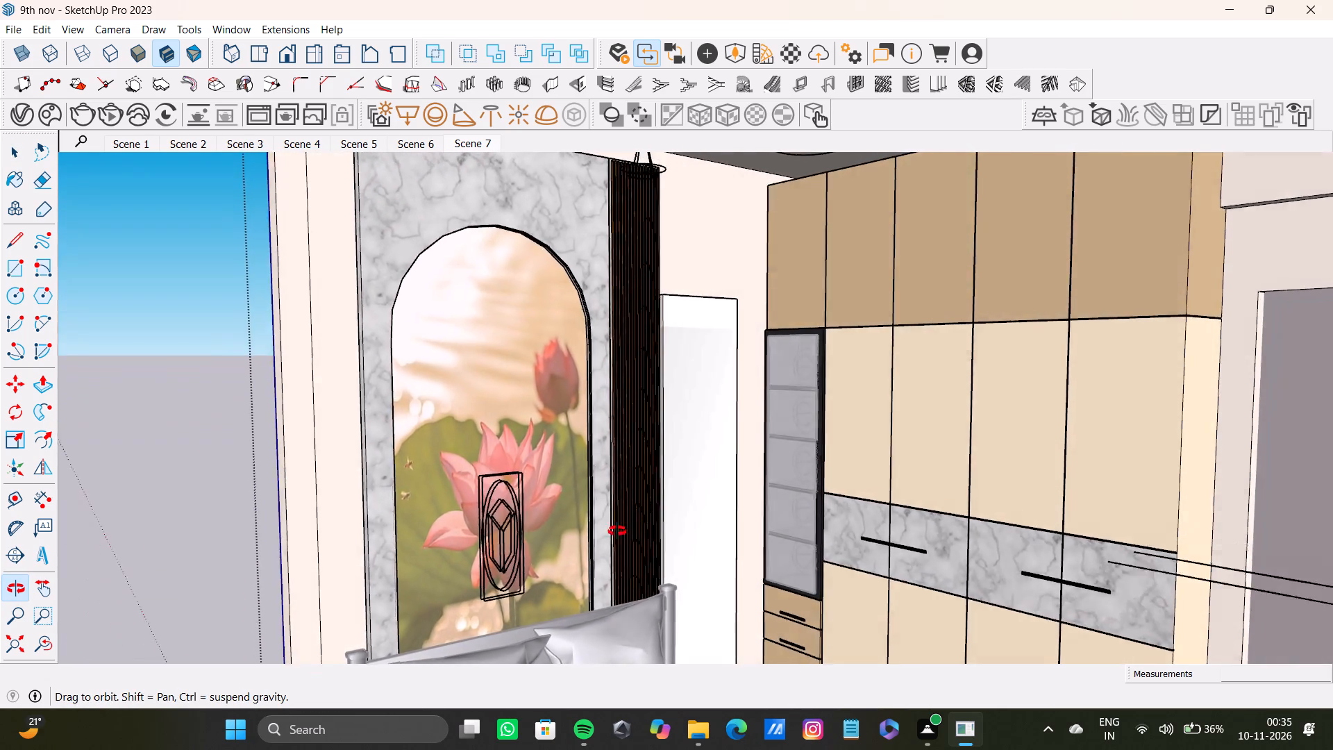
middle_drag(617, 531, 576, 547)
scroll(592, 488, up, 4)
middle_drag(731, 510, 755, 495)
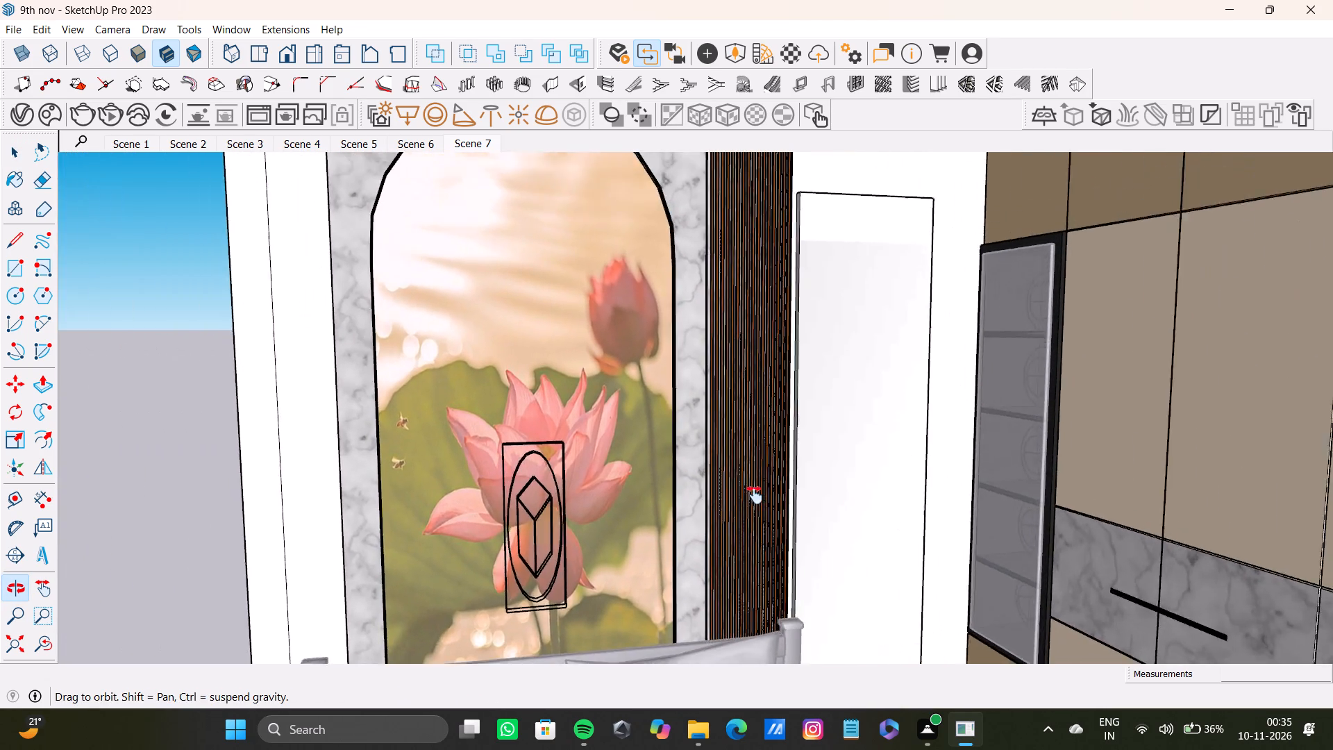
middle_drag(755, 495, 679, 508)
shift+middle_drag(653, 458, 657, 517)
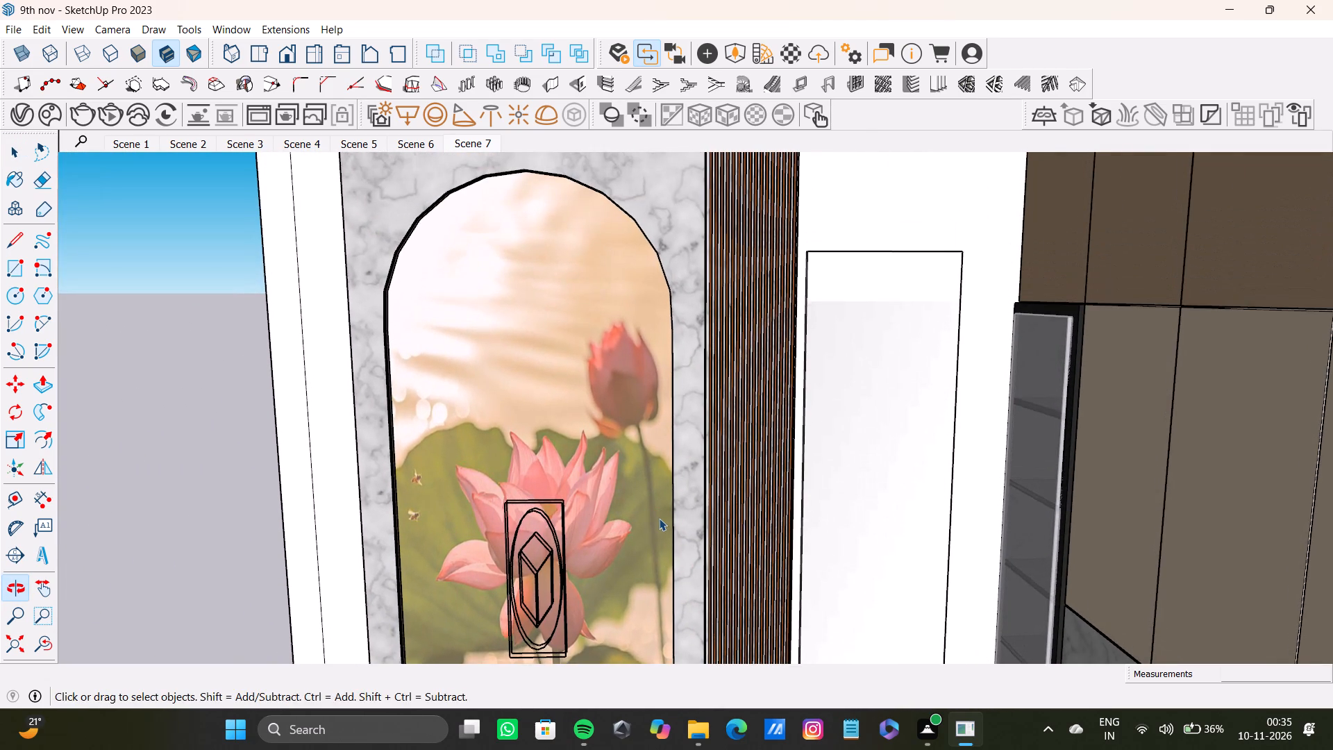
Add a new scene storing an angled close view of the arched lotus panel and the fluted strip beside it.
scroll(659, 518, down, 2)
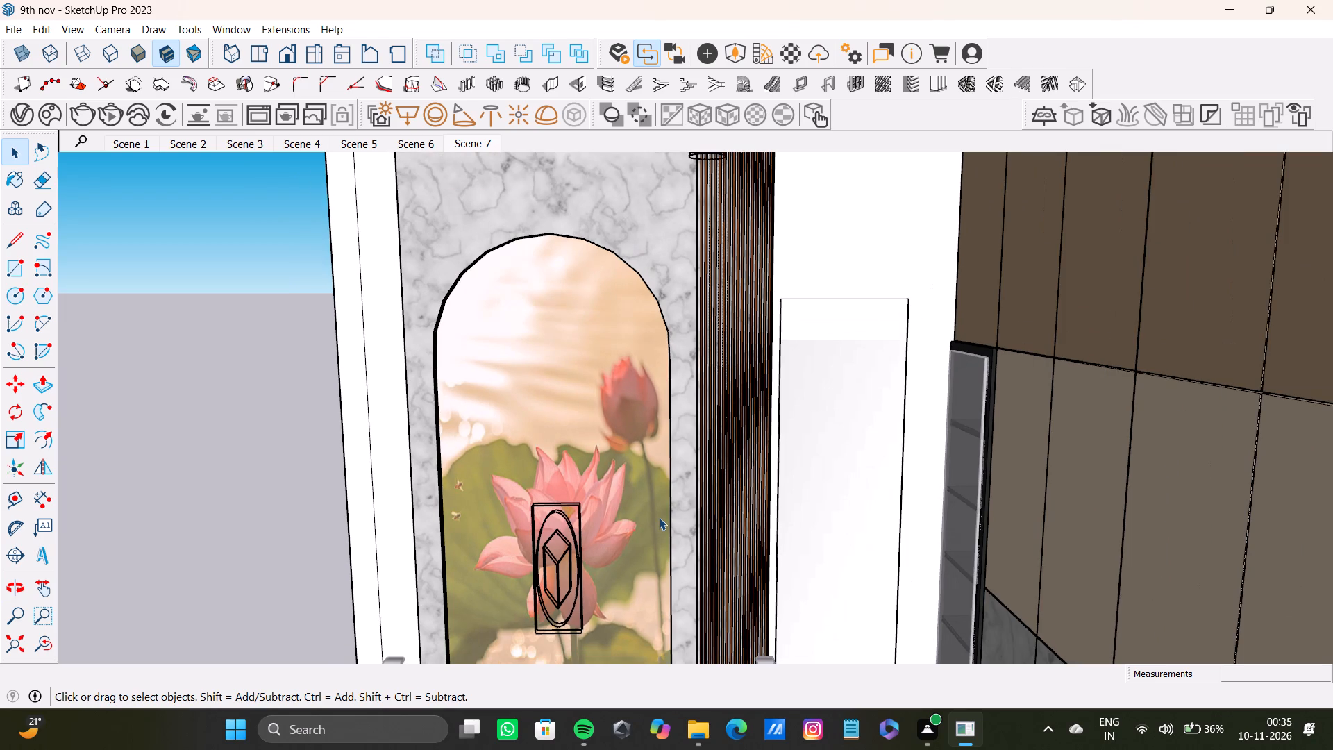
scroll(659, 517, down, 1)
scroll(492, 525, up, 3)
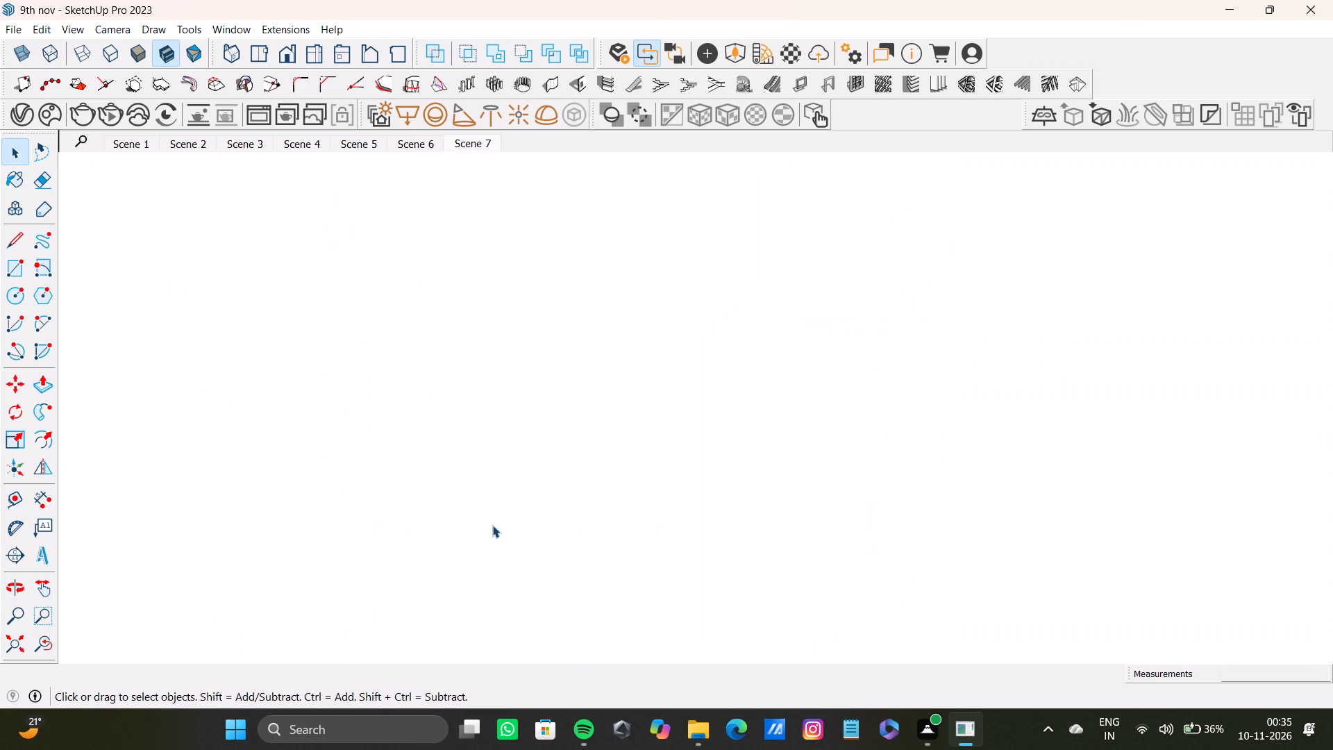
click(50, 650)
middle_drag(268, 639, 308, 437)
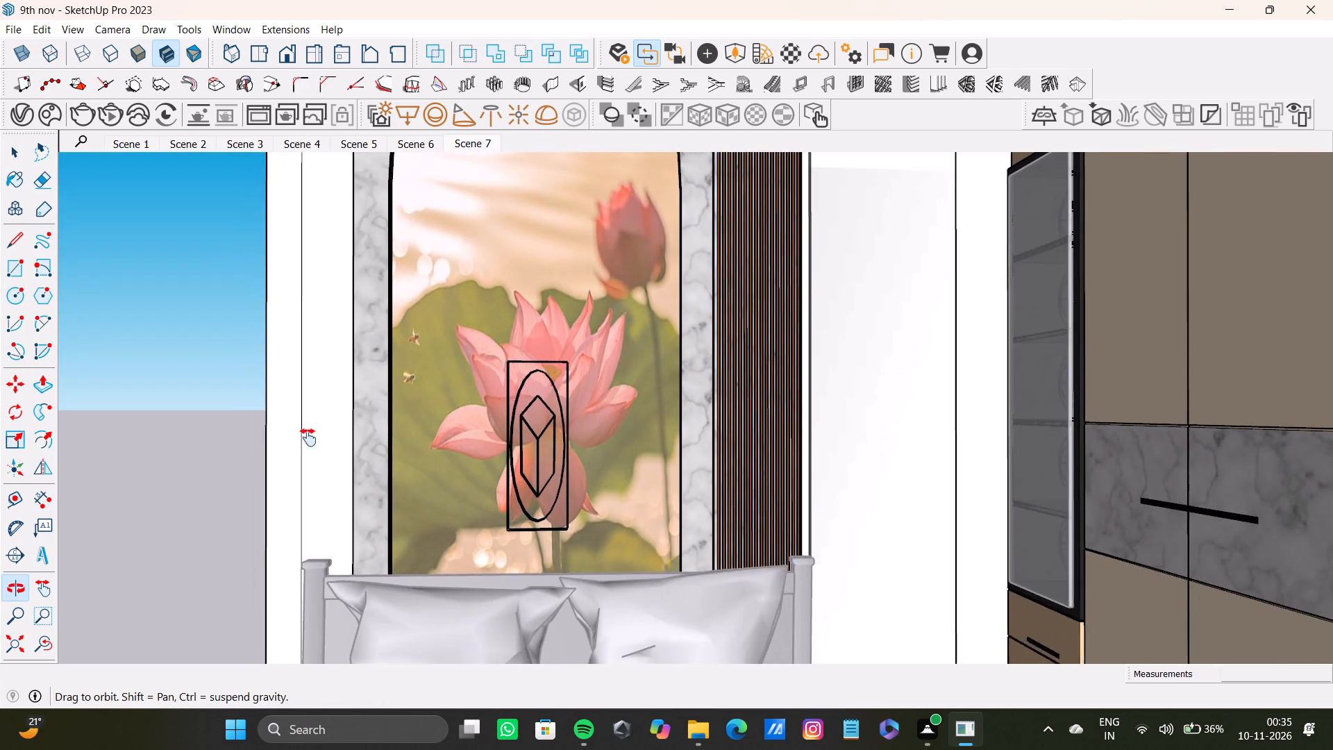
middle_drag(308, 437, 224, 396)
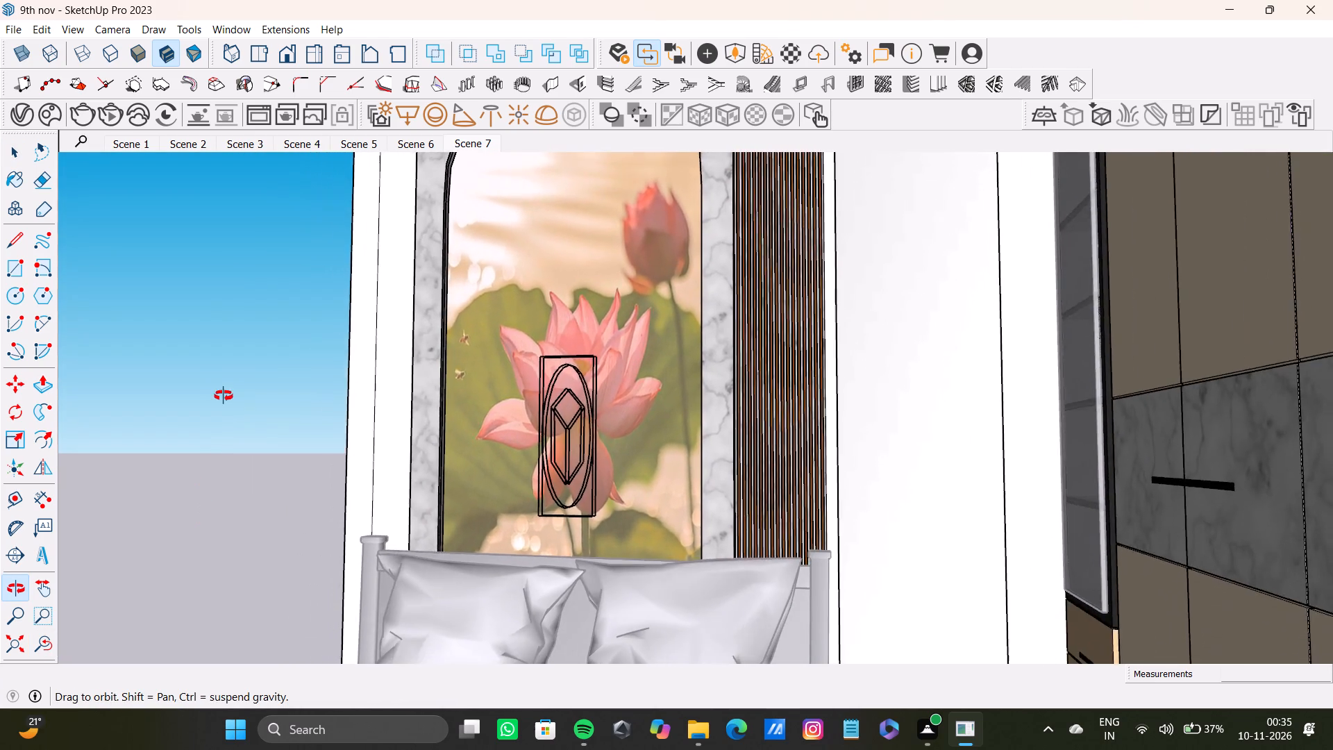
middle_drag(224, 396, 201, 421)
shift+middle_drag(1012, 390, 900, 653)
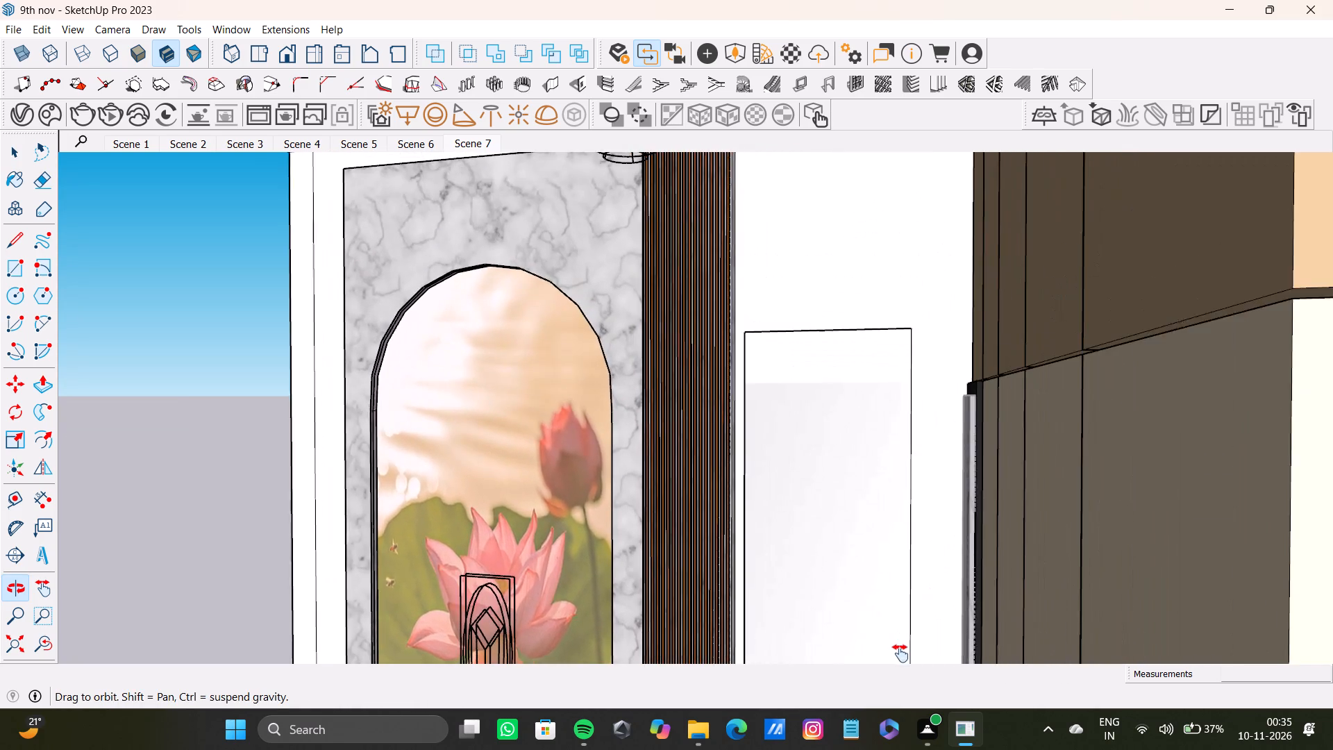
shift+middle_drag(900, 653, 944, 581)
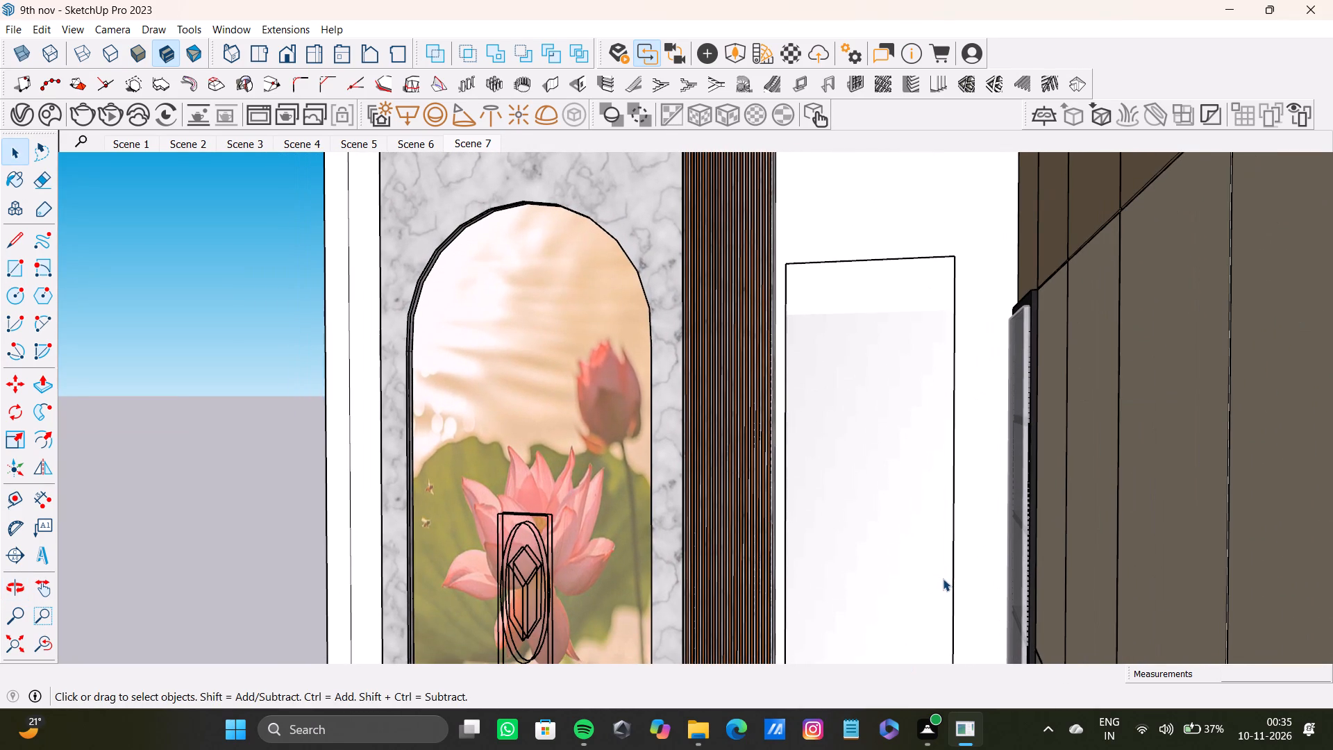
scroll(943, 578, down, 2)
shift+middle_drag(943, 578, 909, 486)
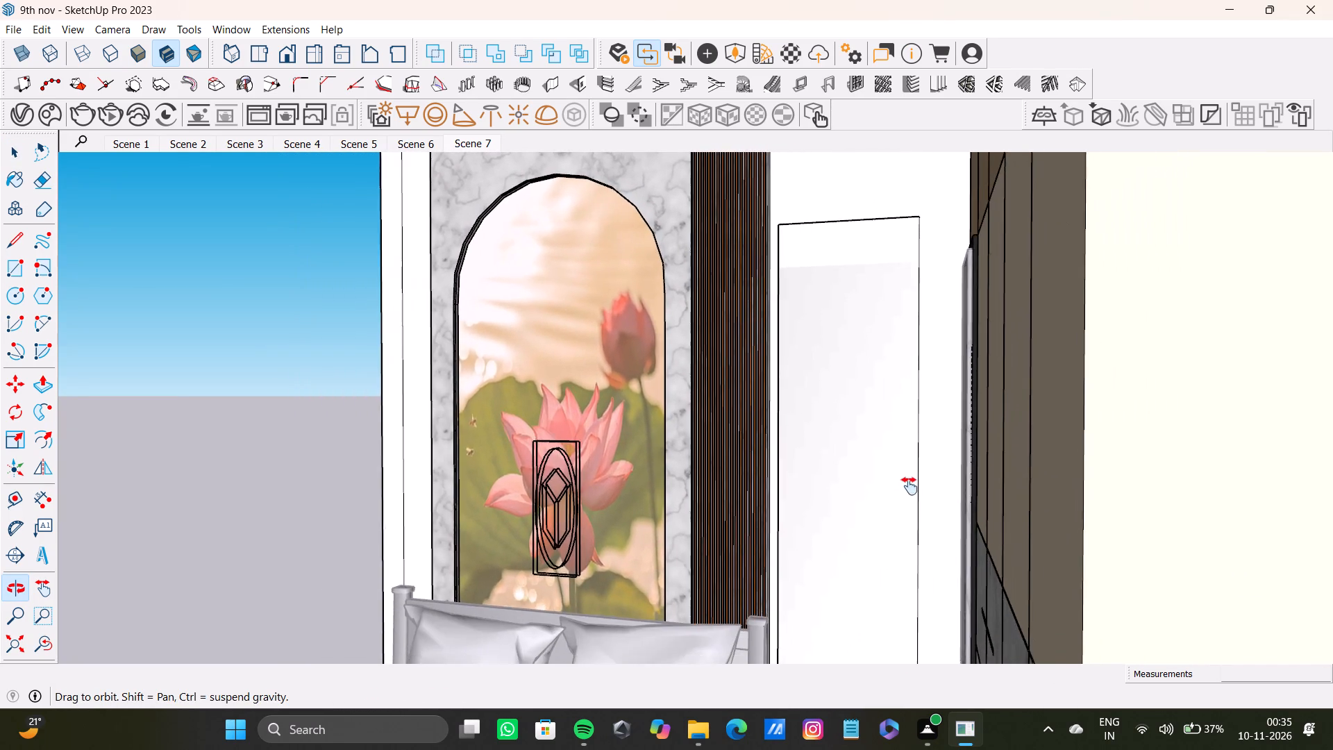
shift+middle_drag(909, 486, 907, 575)
scroll(899, 578, down, 1)
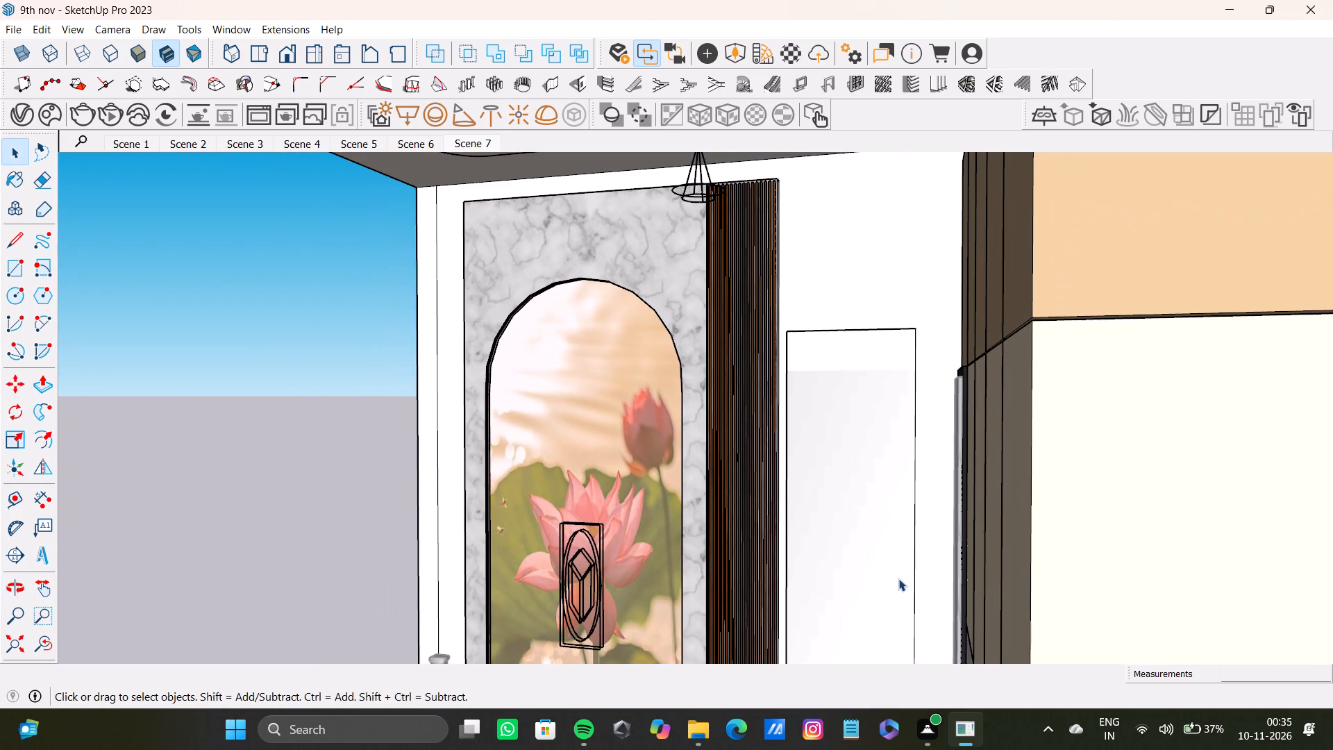
shift+middle_drag(894, 544, 881, 475)
scroll(879, 484, down, 1)
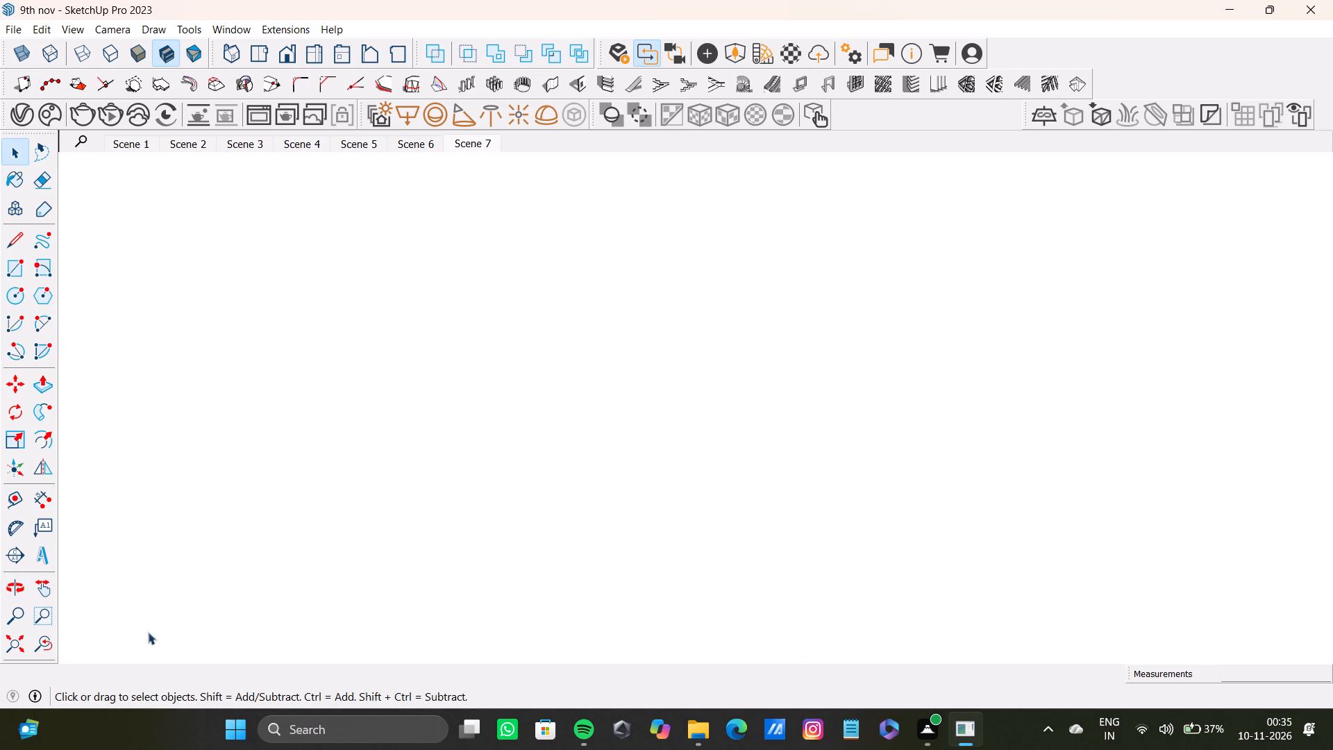
click(45, 643)
middle_drag(691, 624, 666, 661)
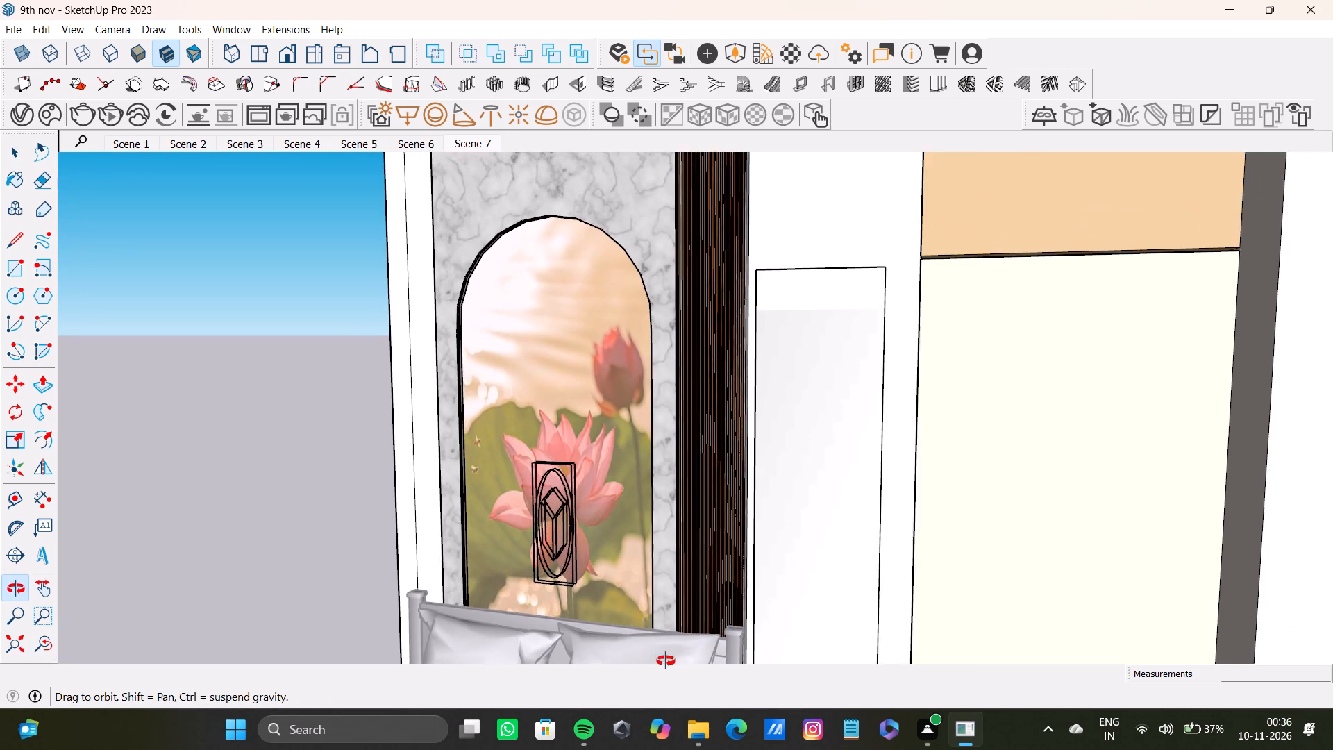
middle_drag(666, 661, 707, 662)
shift+middle_drag(741, 514, 739, 539)
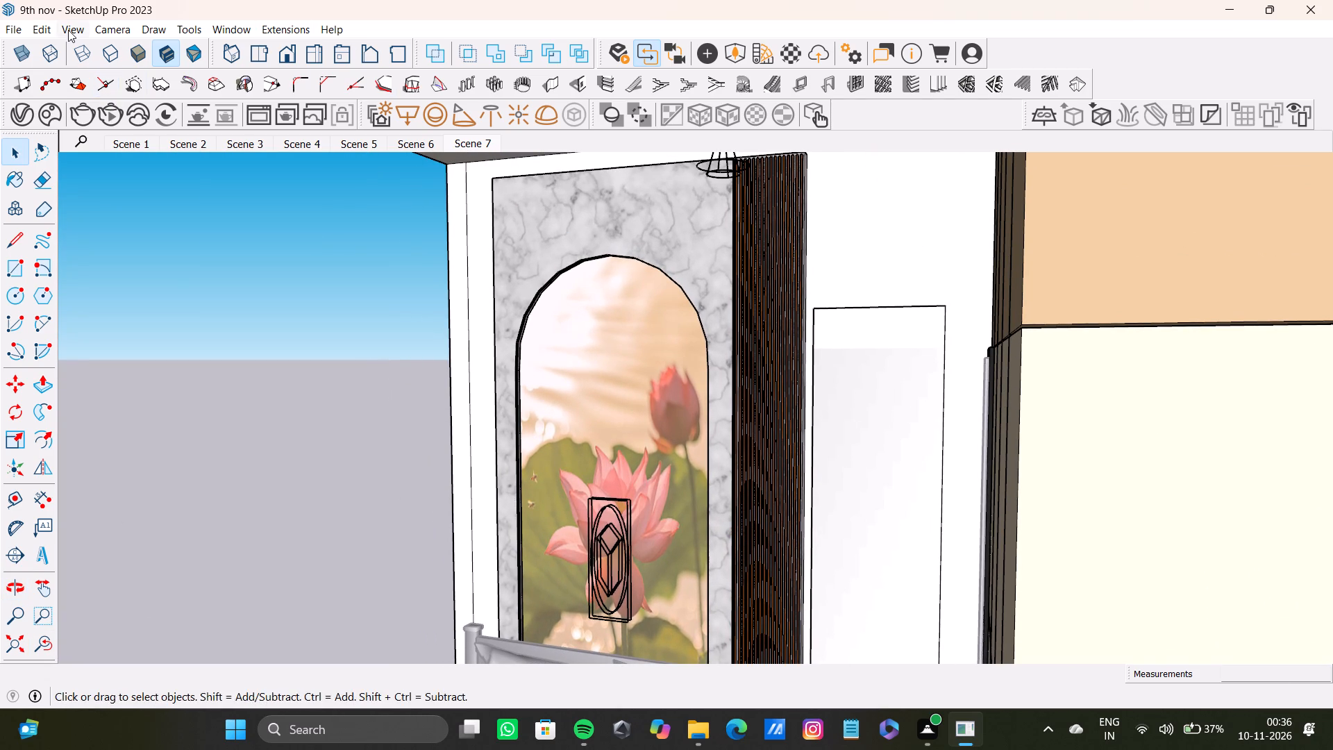
click(68, 30)
click(119, 312)
click(249, 303)
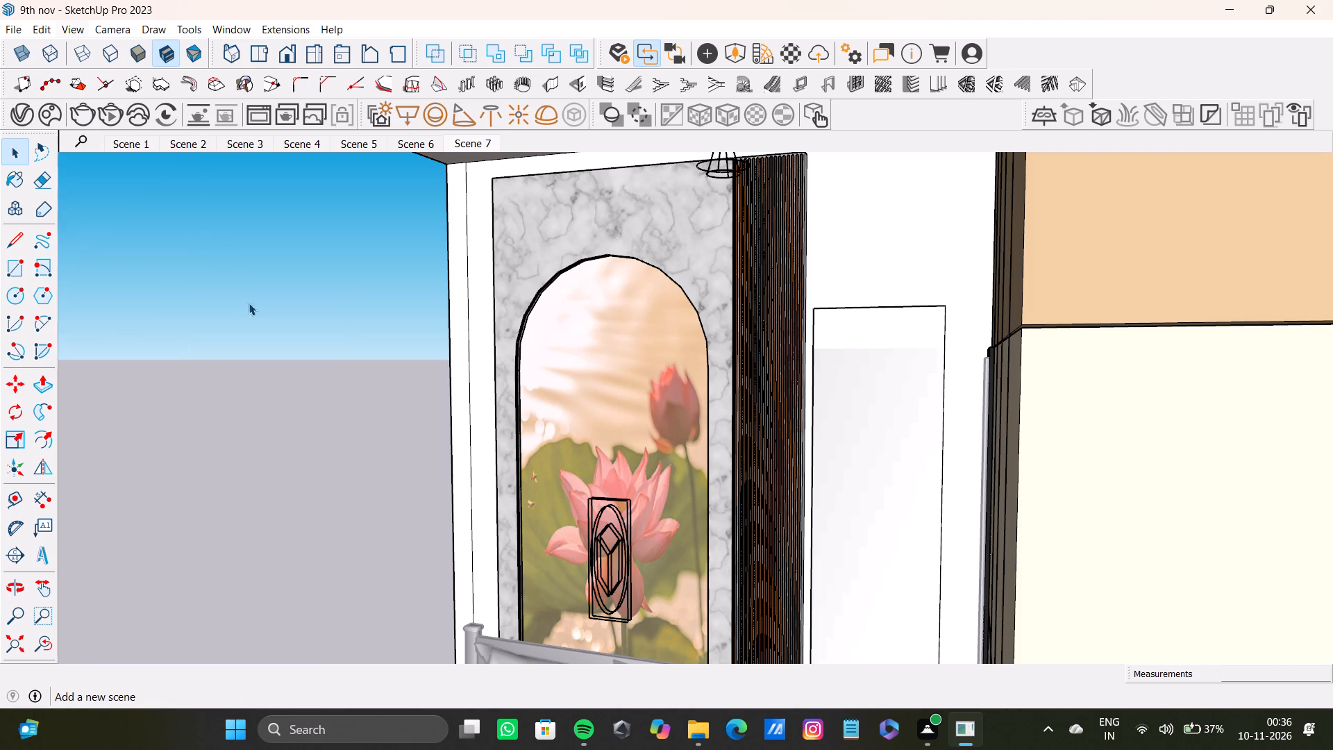
Start an interactive V-Ray render of the angled lotus panel view.
click(108, 106)
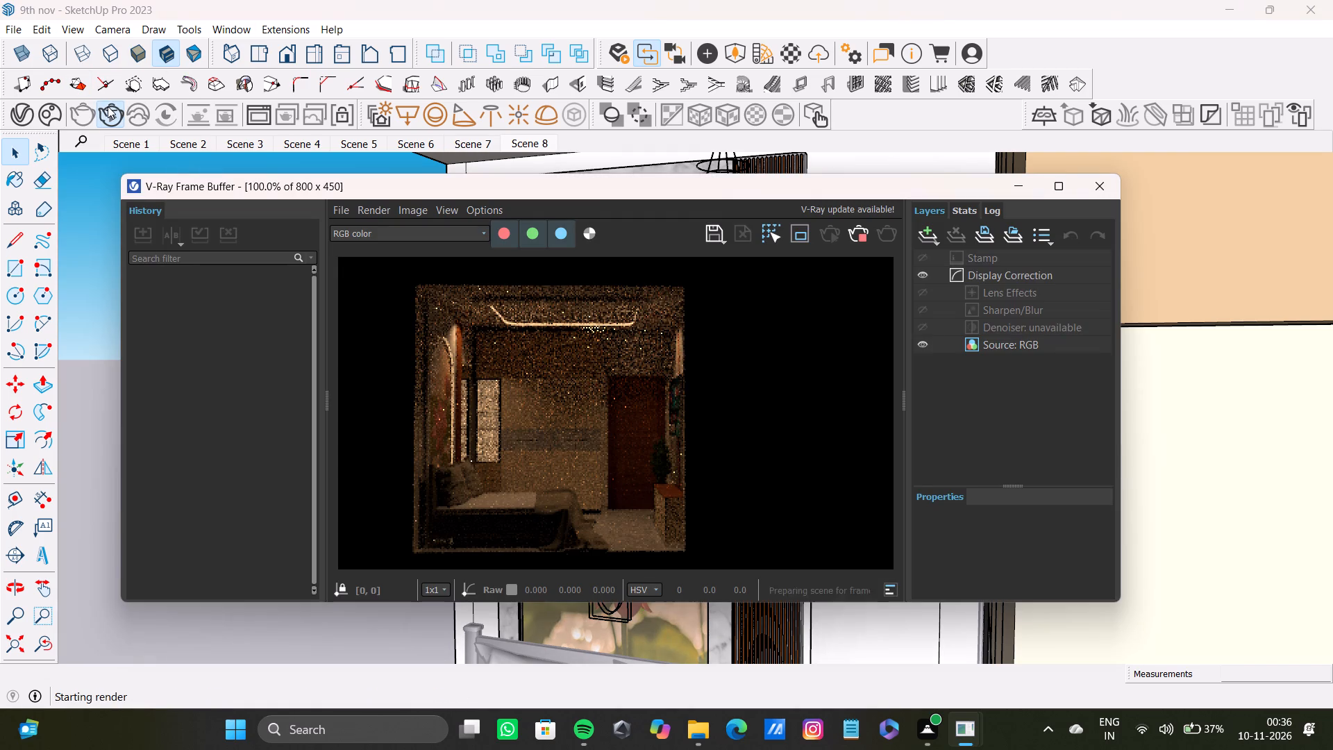
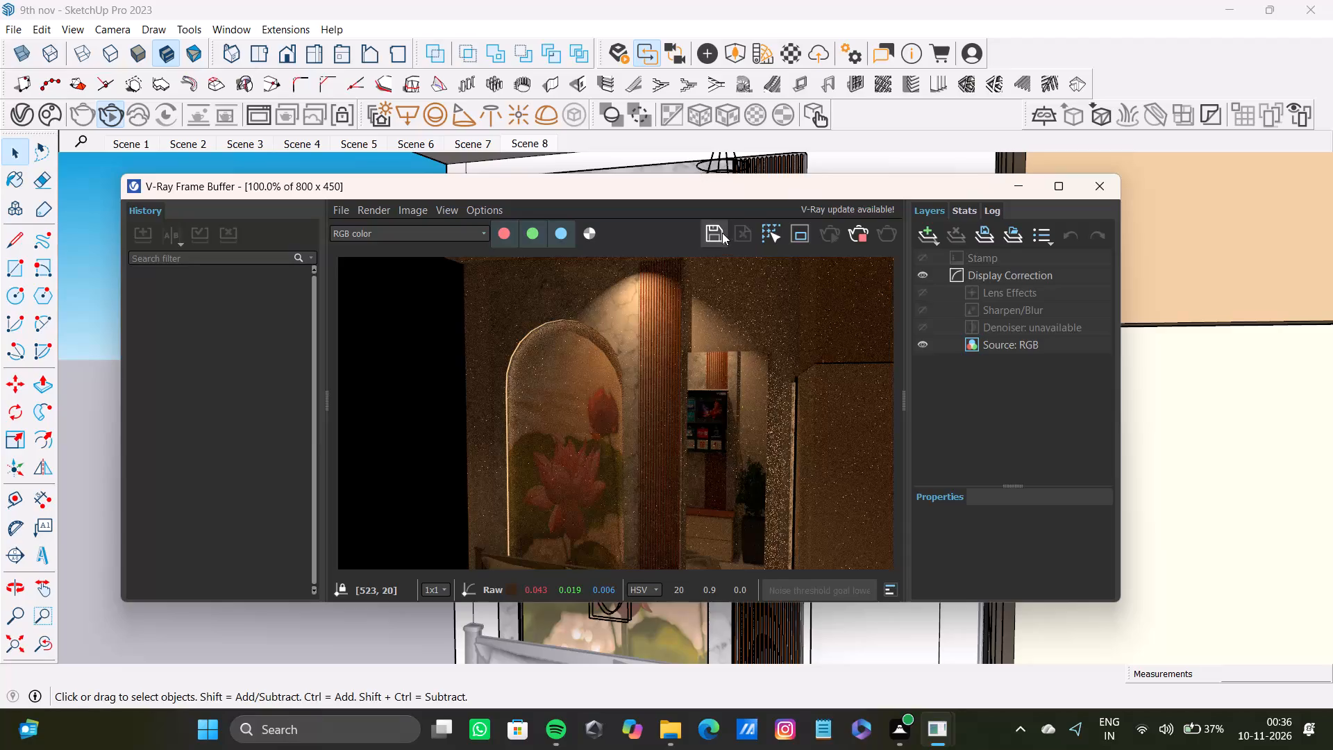
Save the angled lotus panel render as a PNG in the pdfs folder, with a file name starting "9th nov".
click(722, 233)
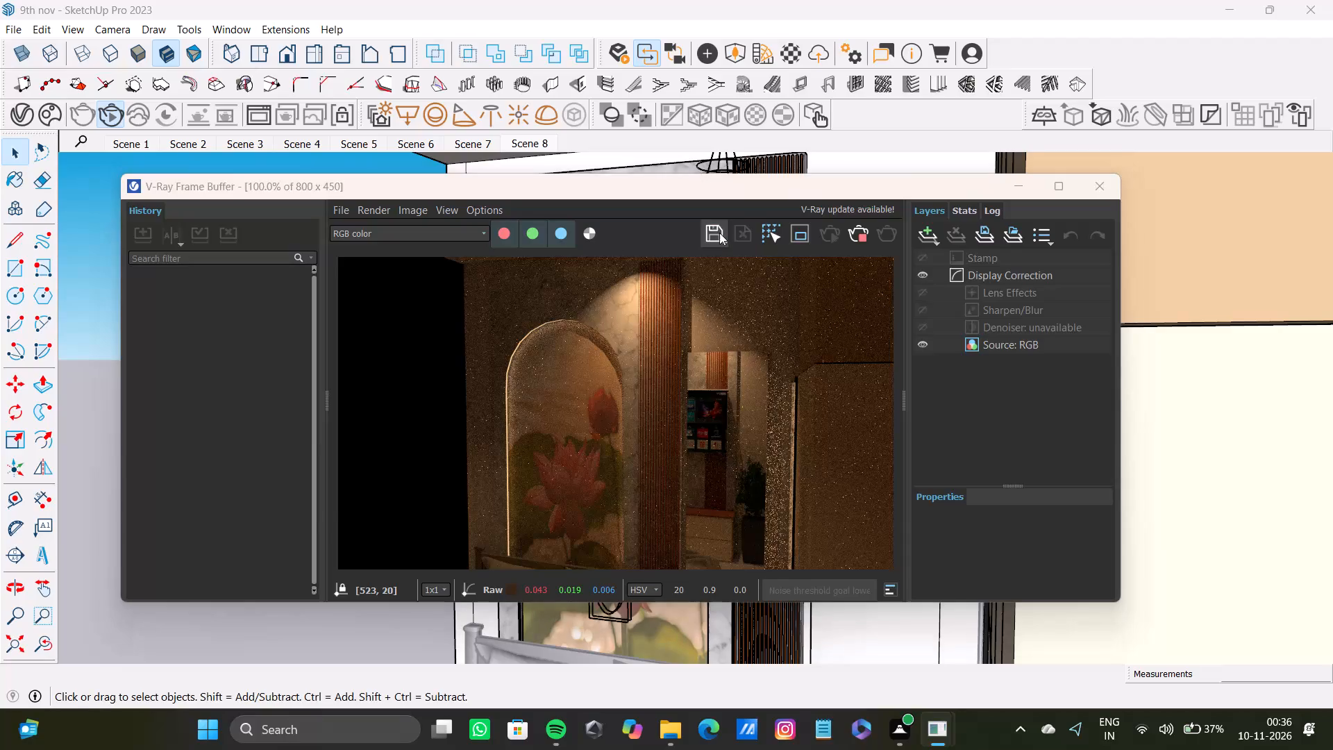
click(394, 356)
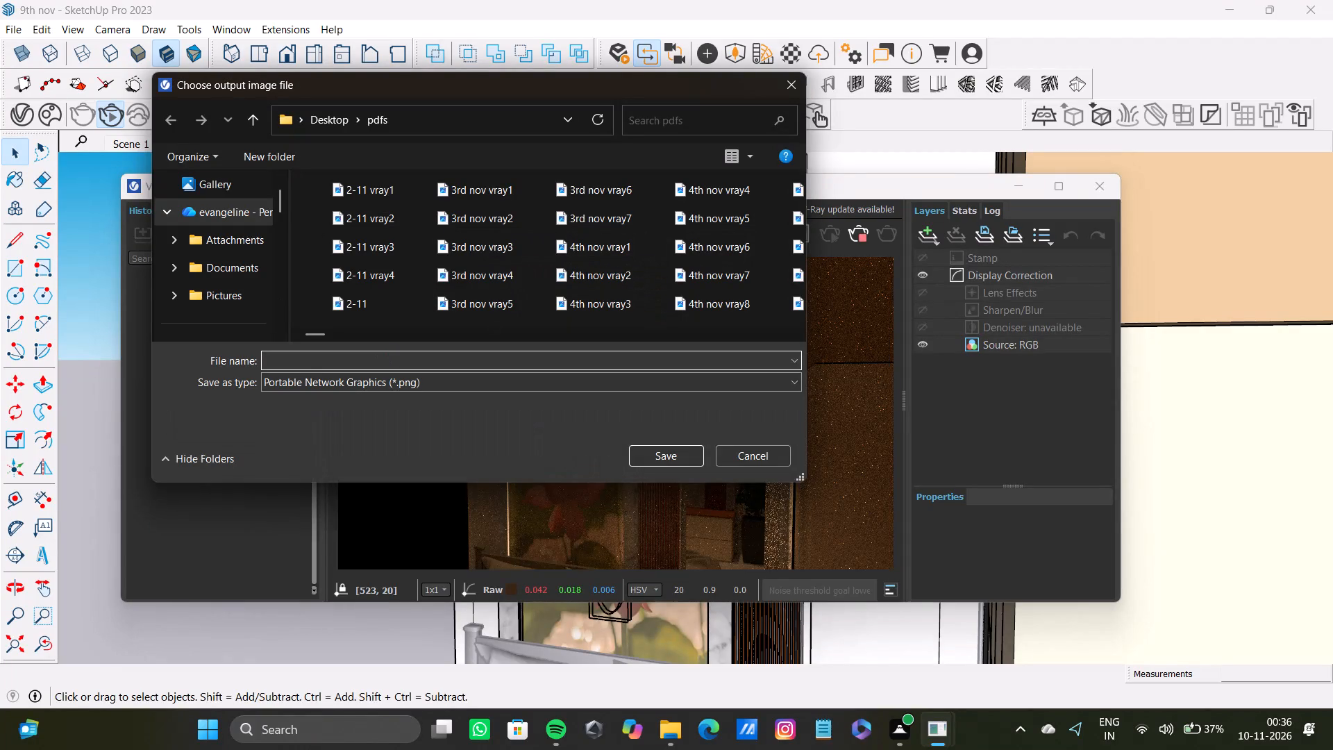
text(9th)
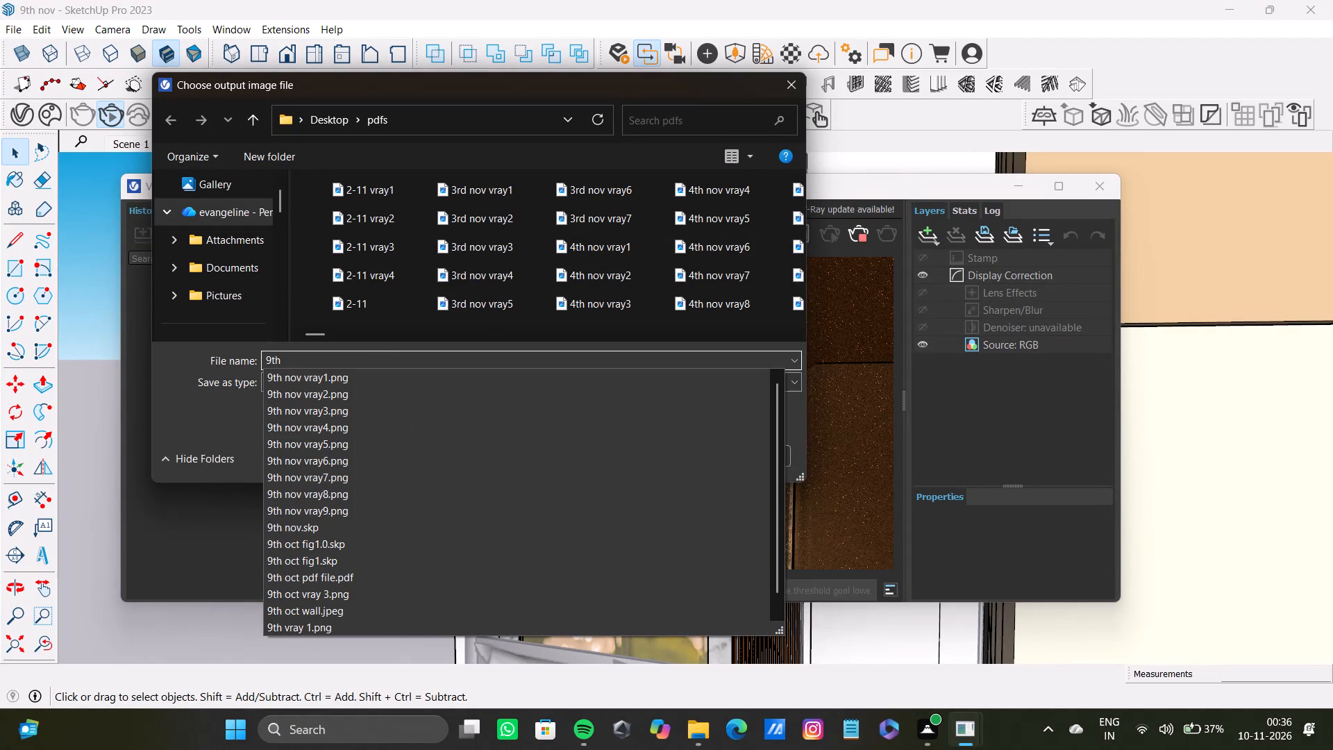
key(space)
text(nov)
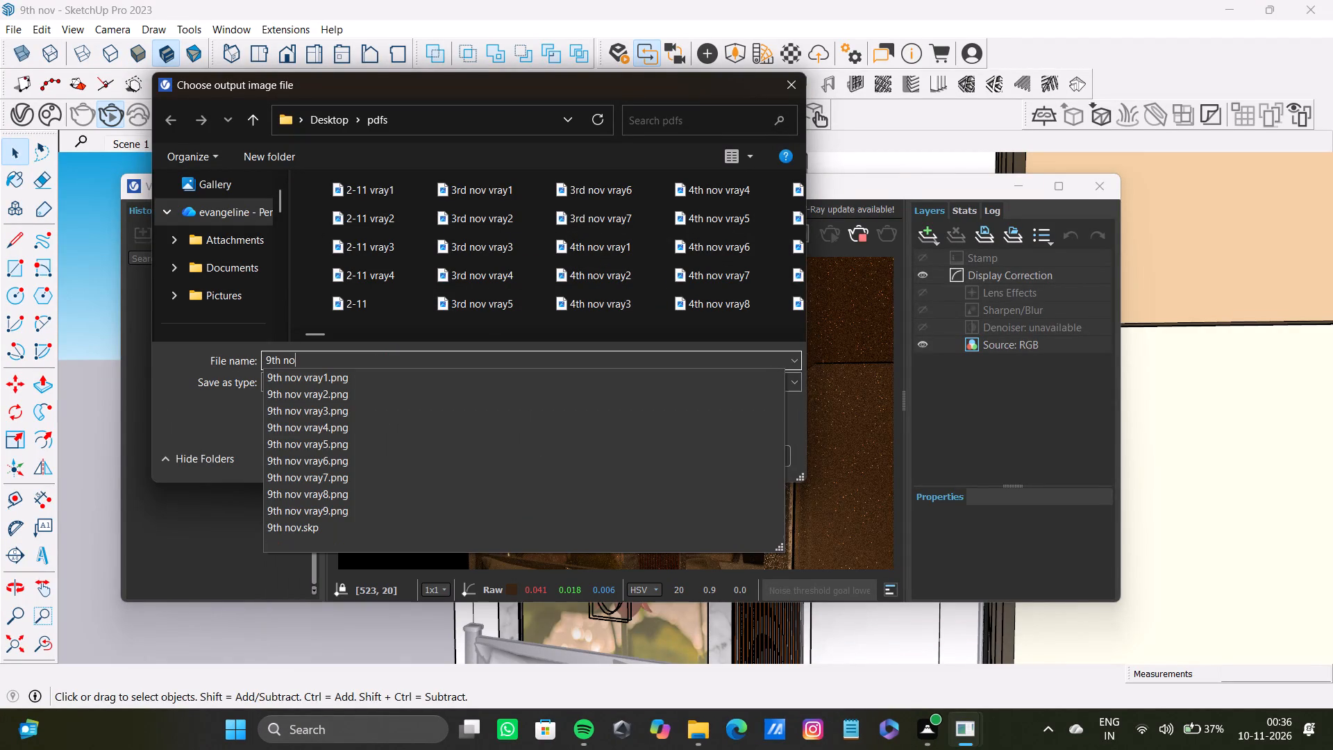
key(space)
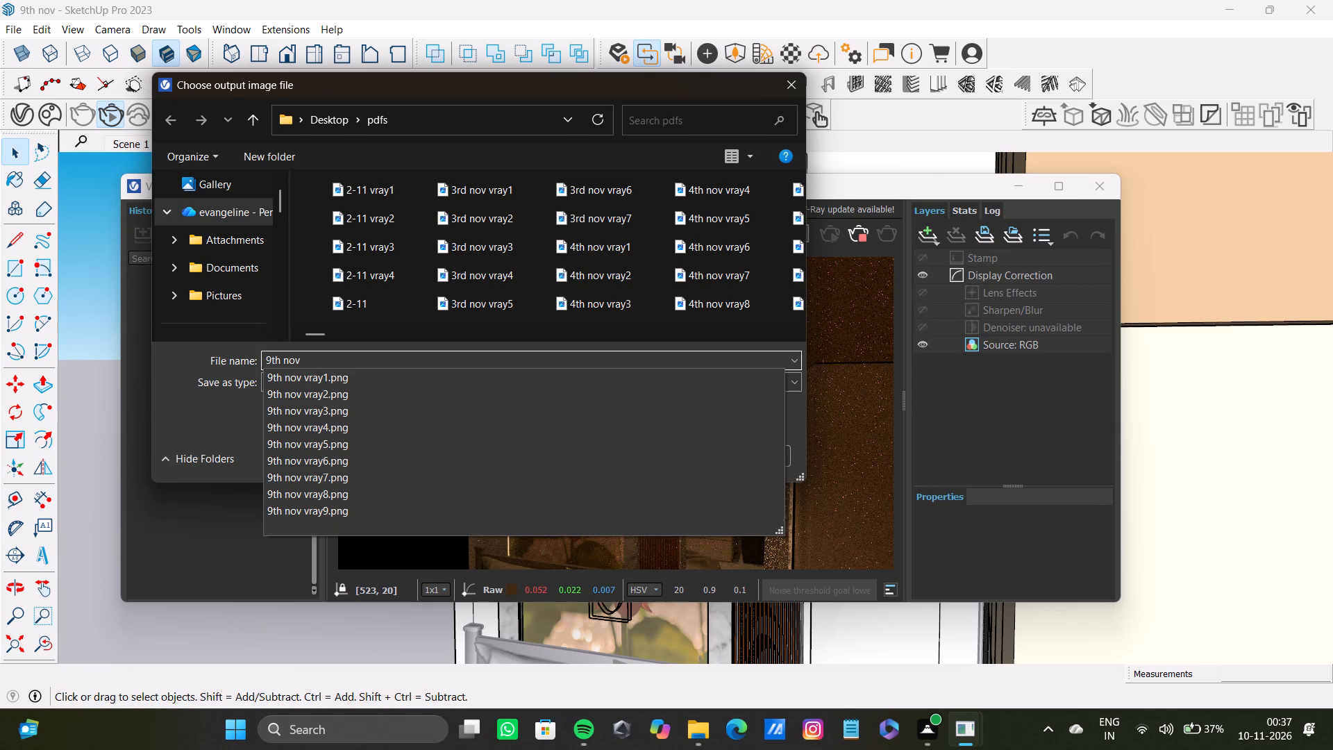
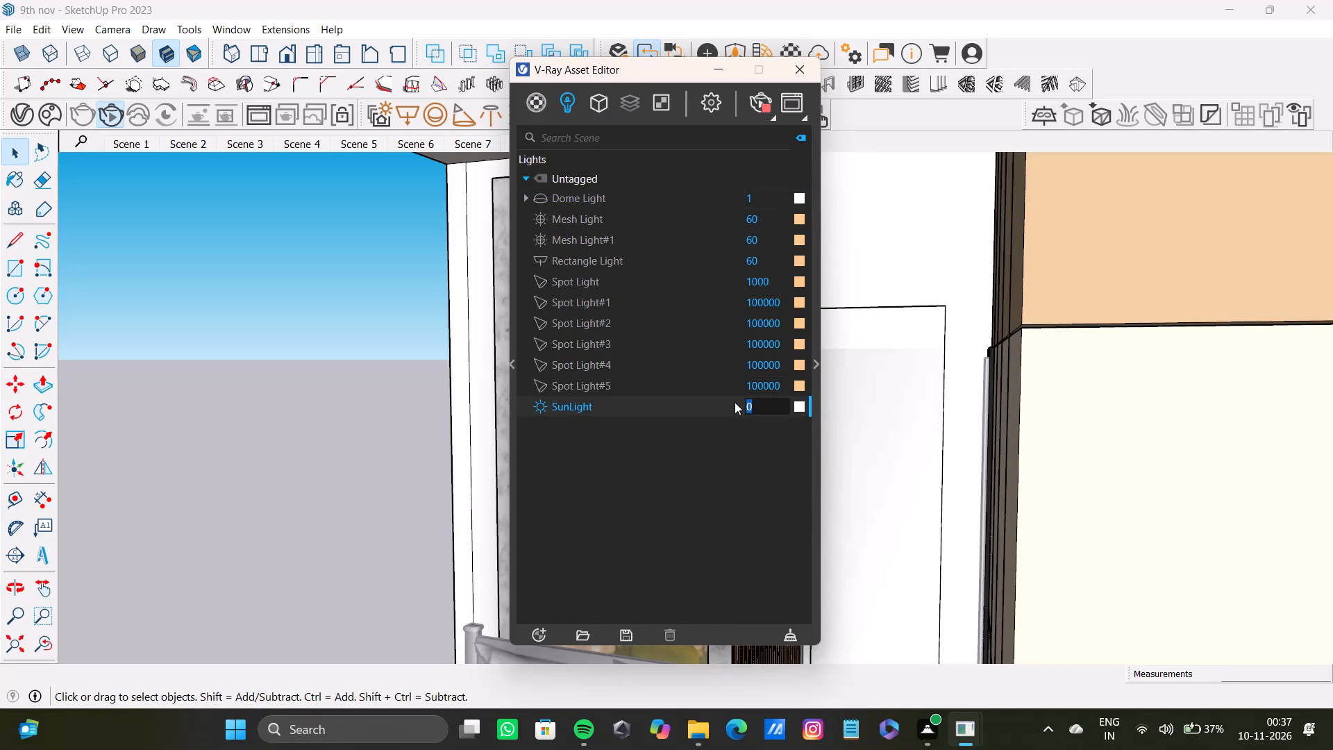
Set the SunLight intensity to 1 and close the V-Ray Asset Editor.
key(BackSpace)
key(1)
key(Return)
click(787, 67)
Restart the V-Ray interactive render for the angled lotus panel view in Scene 8.
click(115, 109)
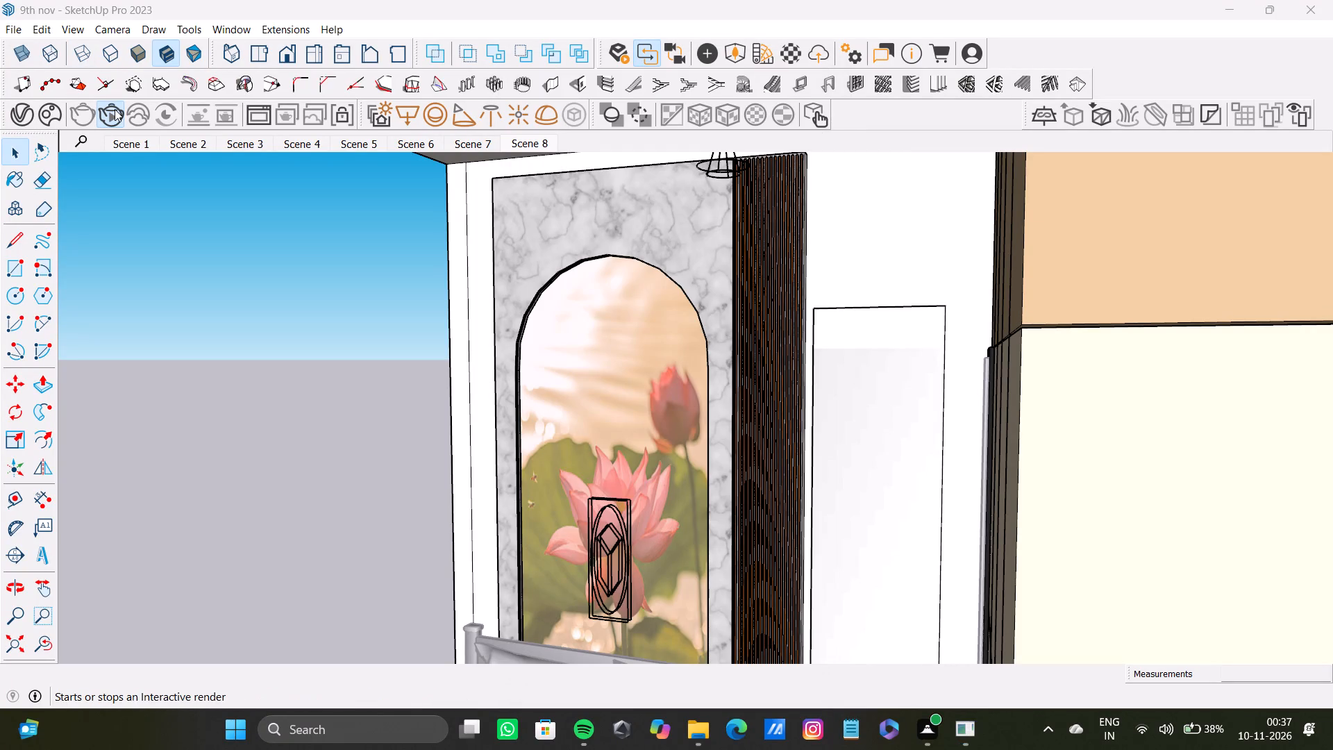
click(115, 109)
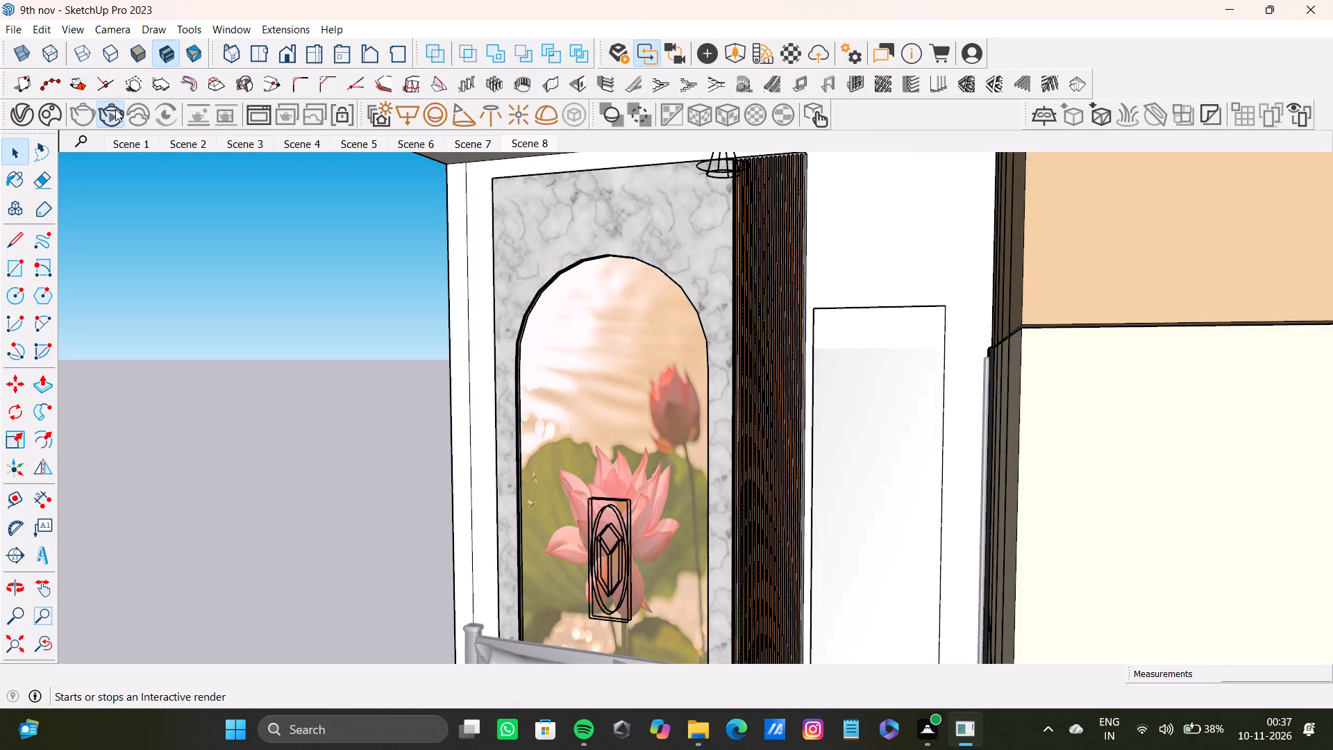
click(115, 114)
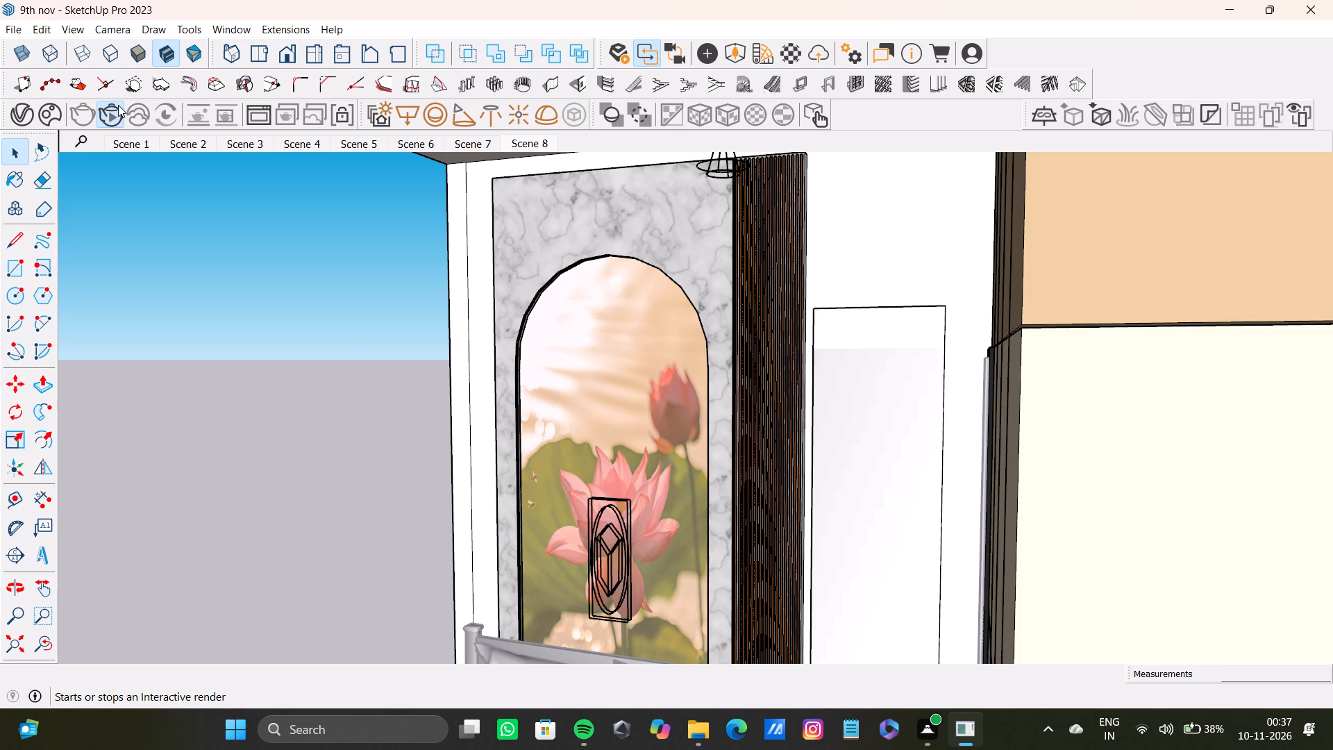
click(117, 115)
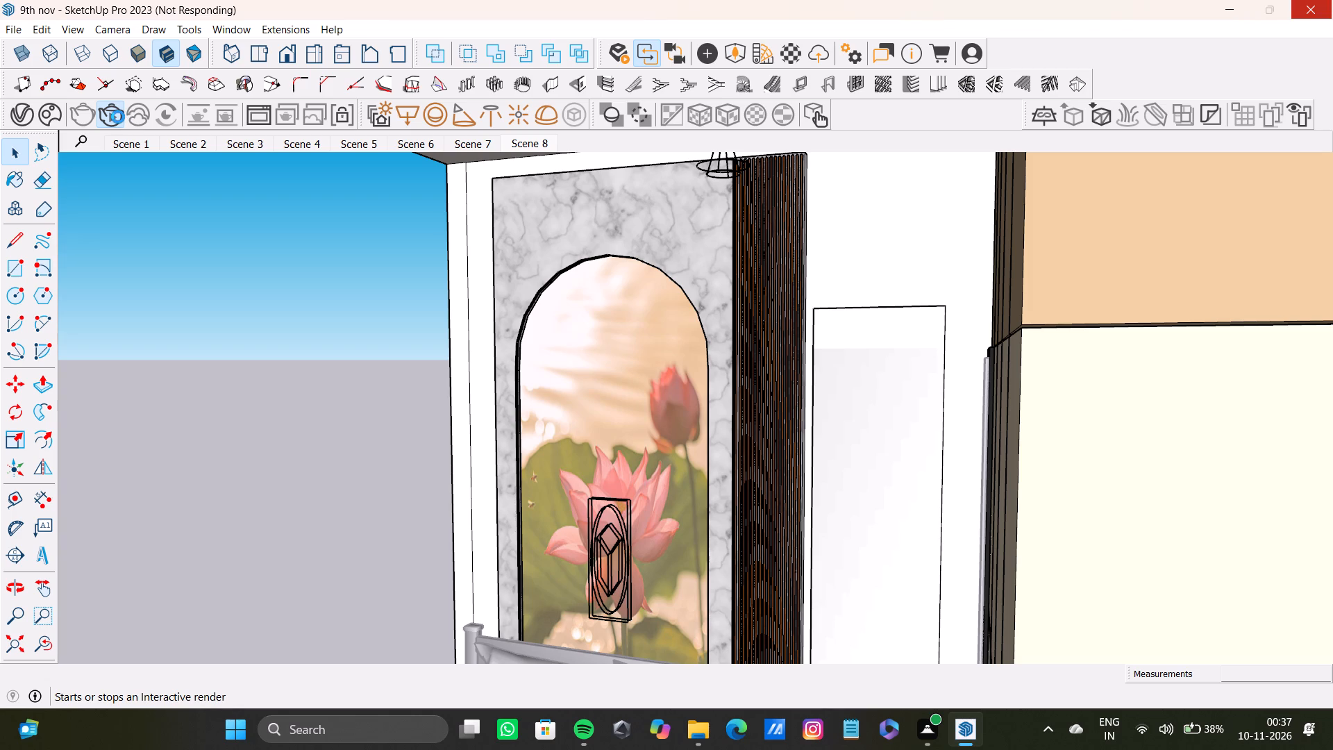
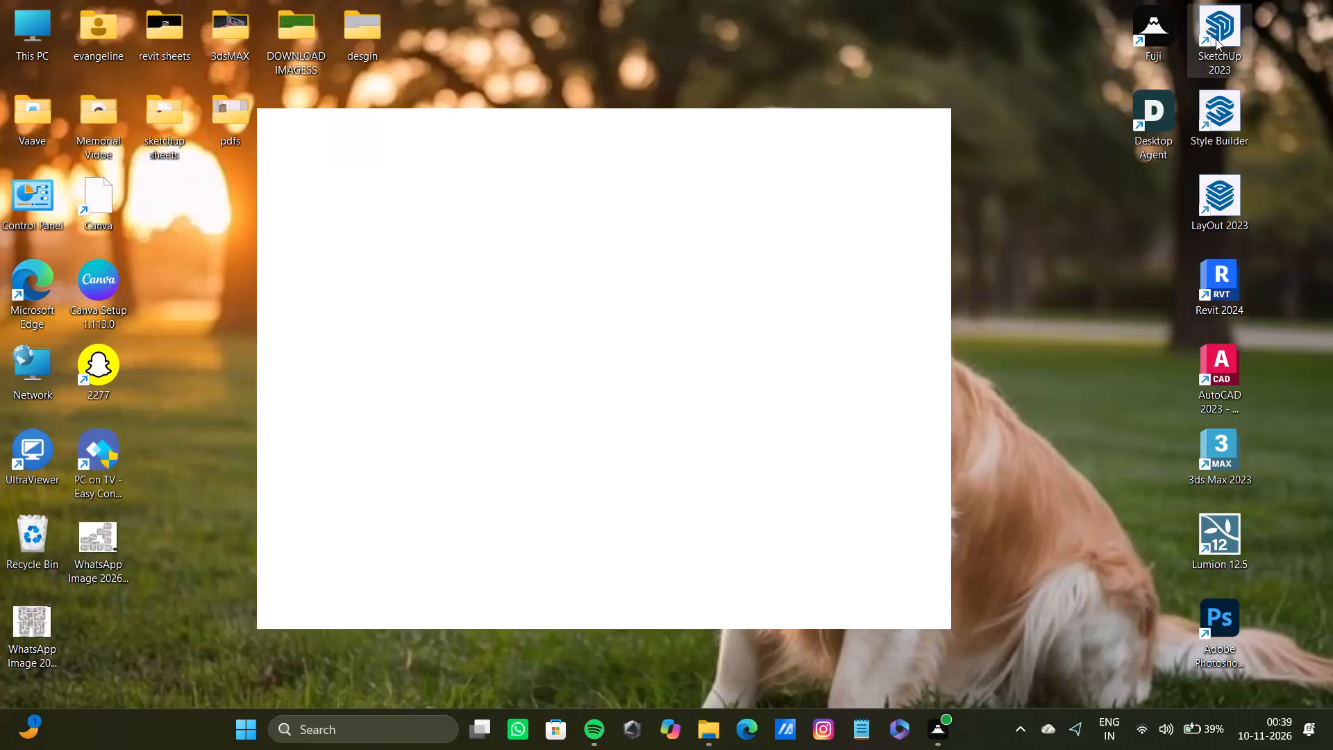
Relaunch SketchUp 2023 from the desktop to return to the welcome window.
double_click(1216, 39)
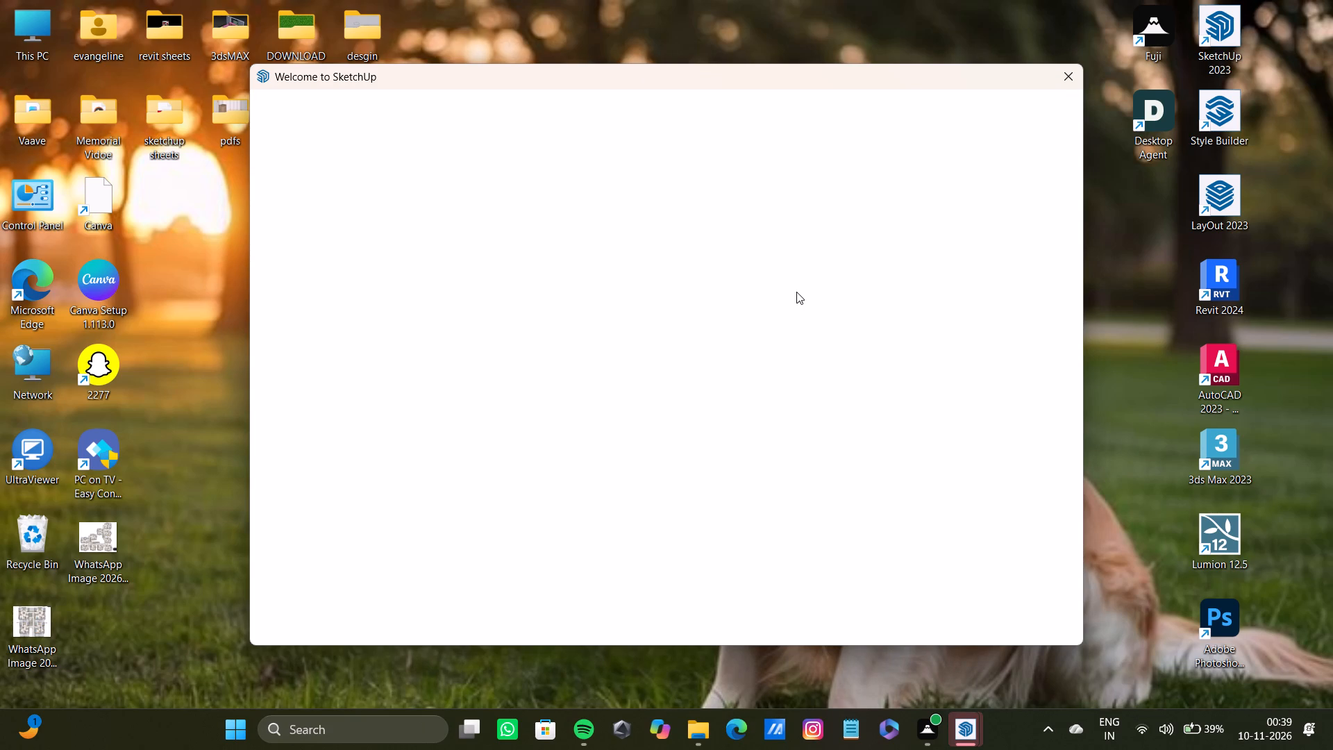
right_click(971, 744)
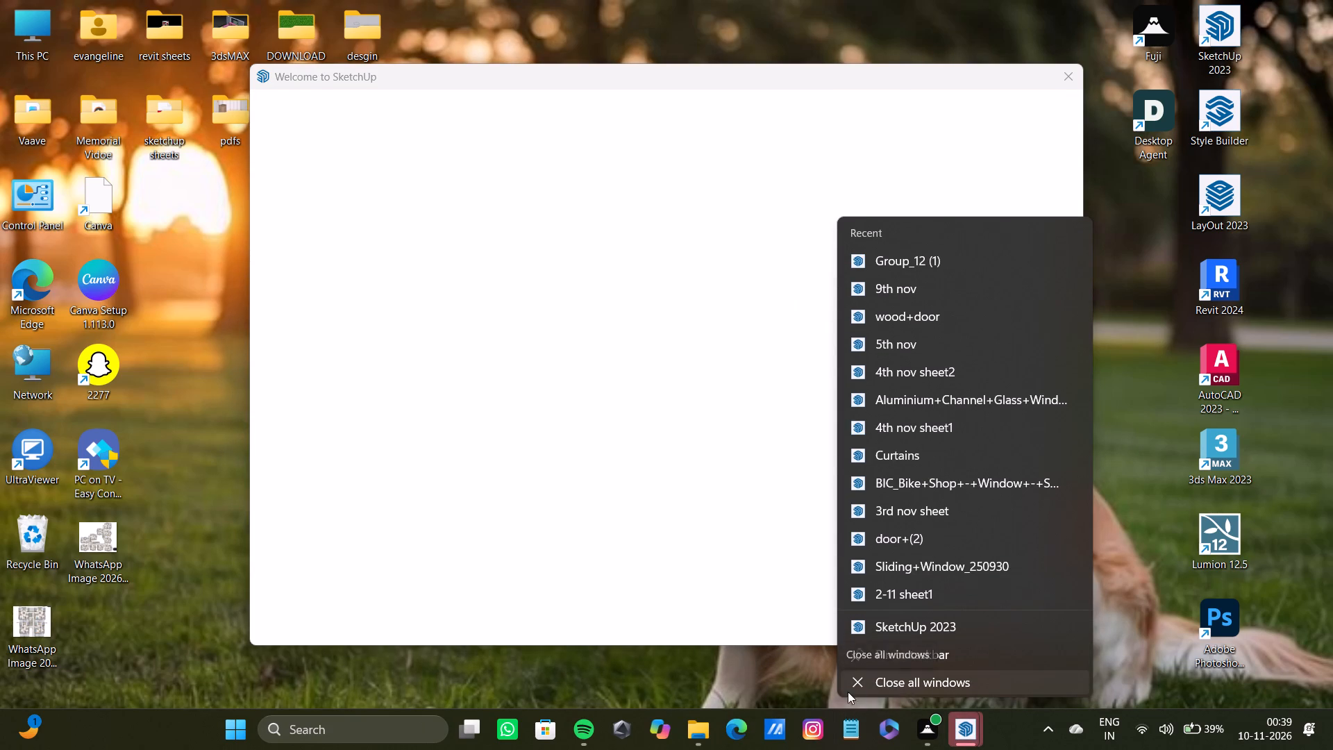
click(781, 681)
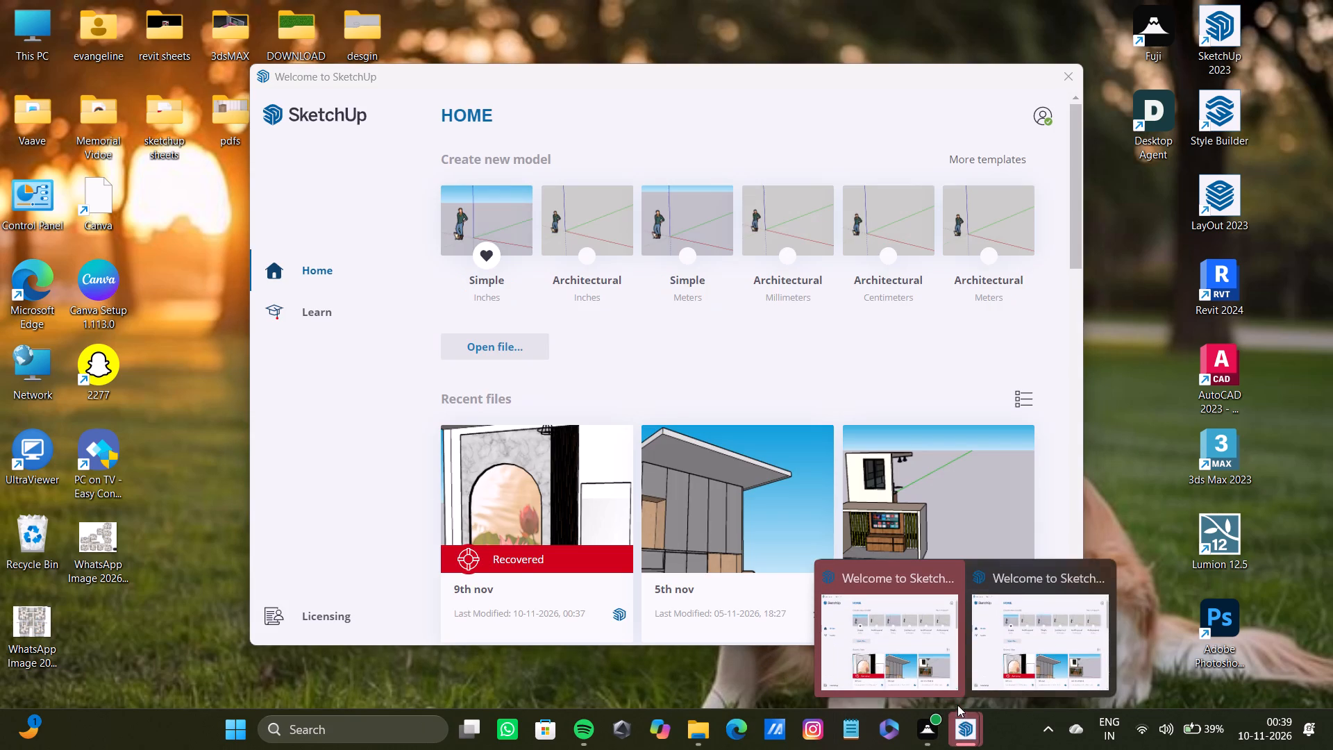
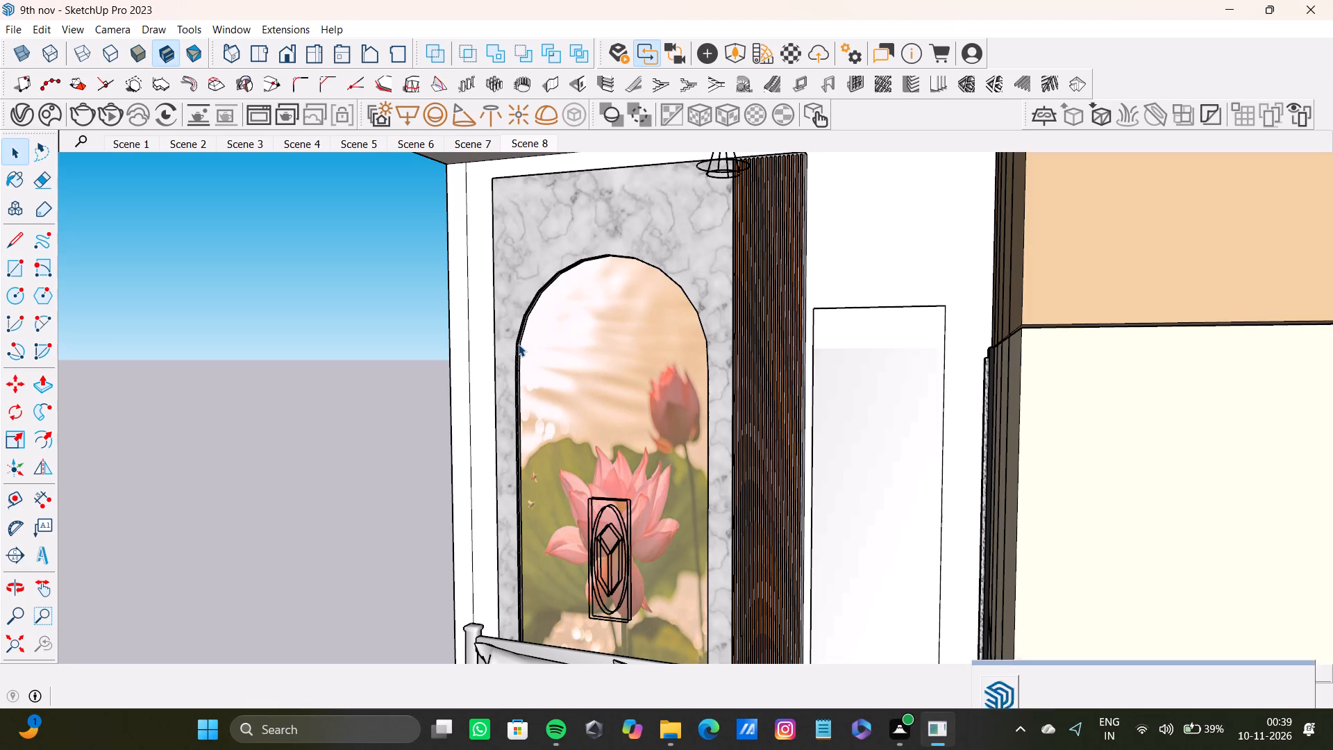
Start a V-Ray interactive render of the Scene 8 lotus panel view and dismiss the Enscape welcome window.
click(1250, 695)
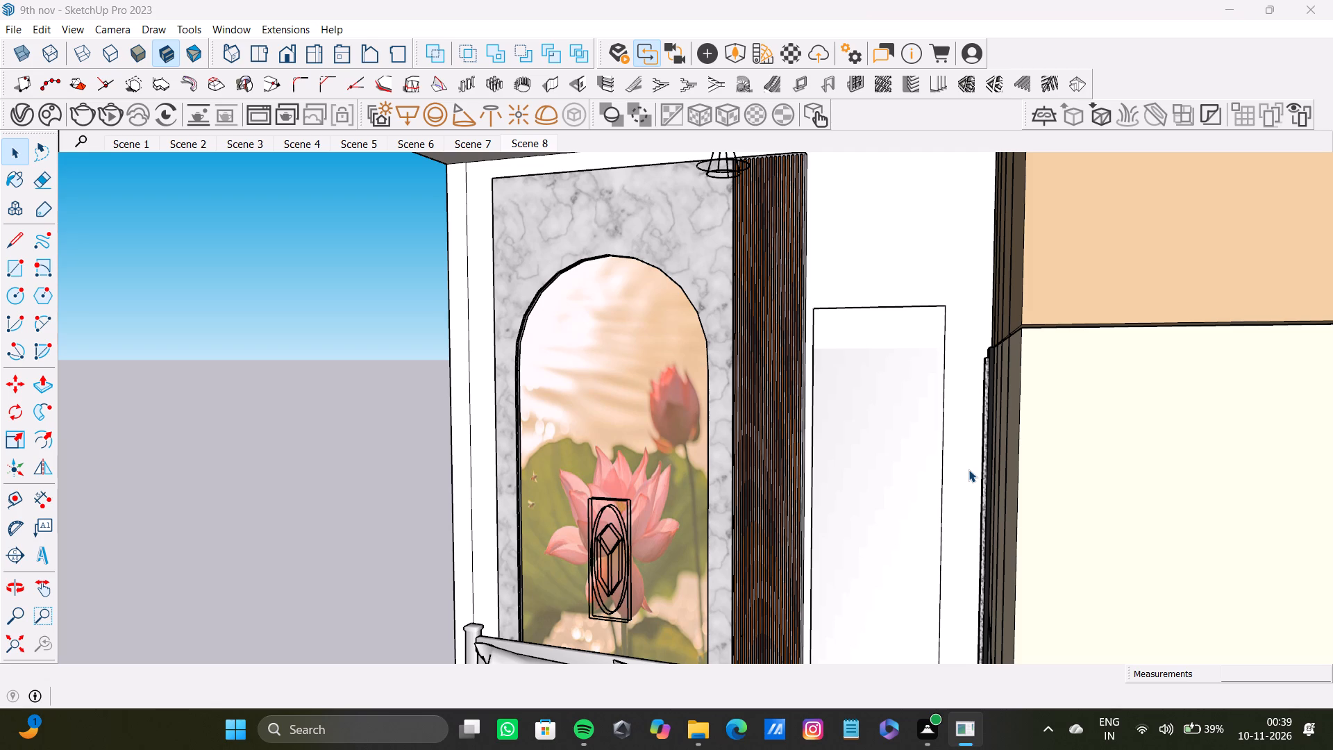
click(104, 117)
click(980, 42)
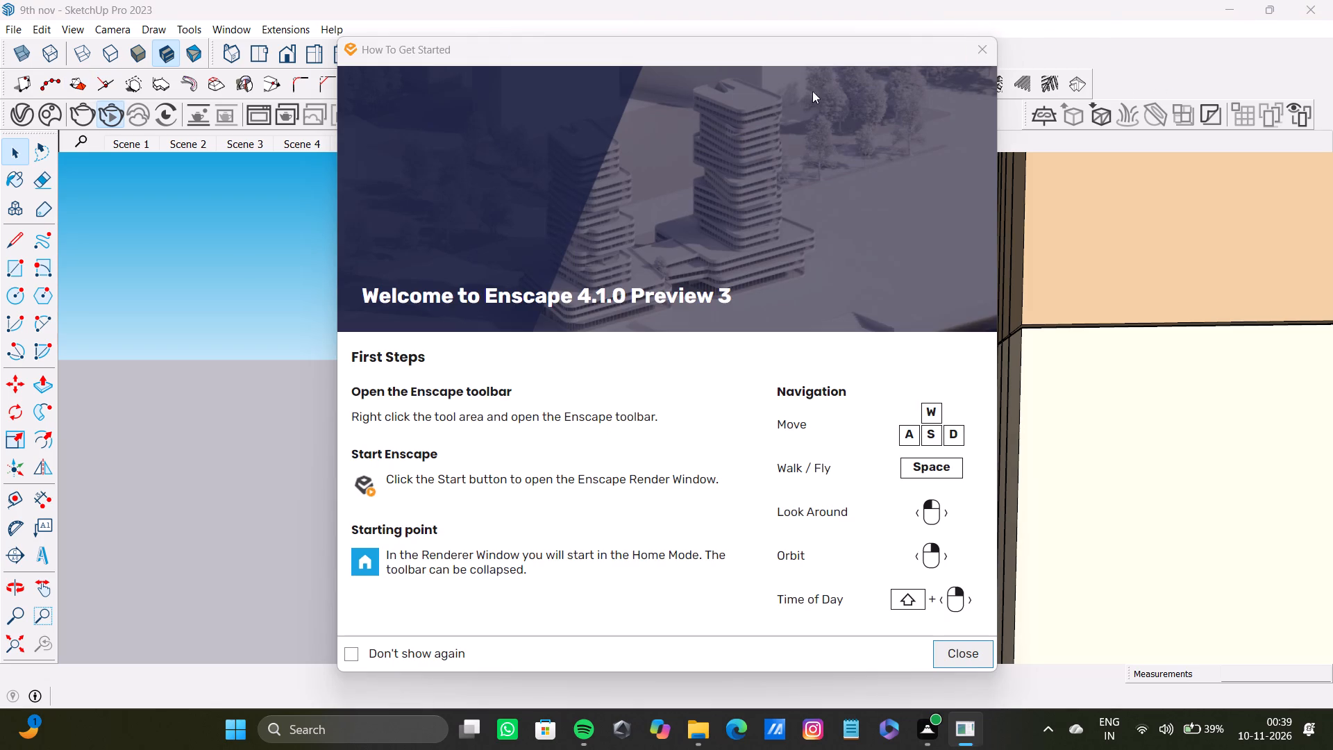
click(987, 56)
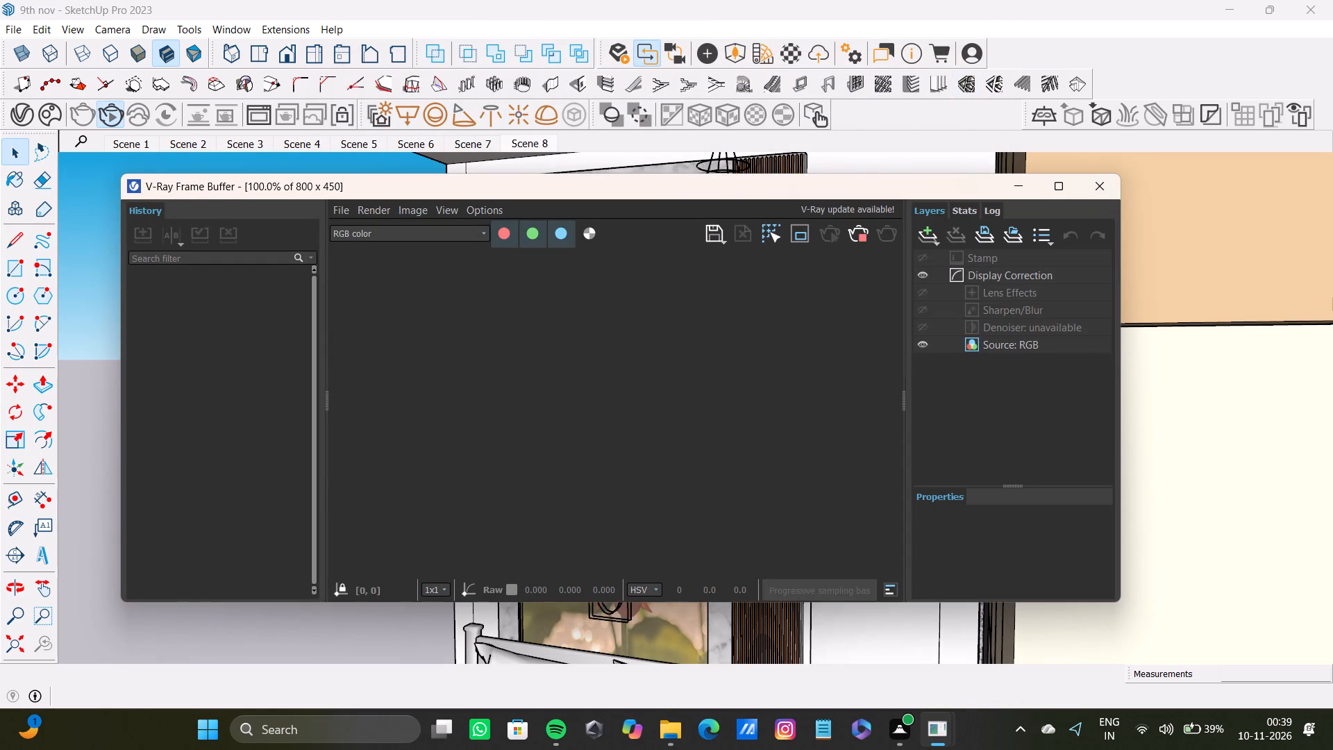
Set the SunLight intensity to 1 in the V-Ray lights list and close the Asset Editor.
click(23, 101)
click(24, 115)
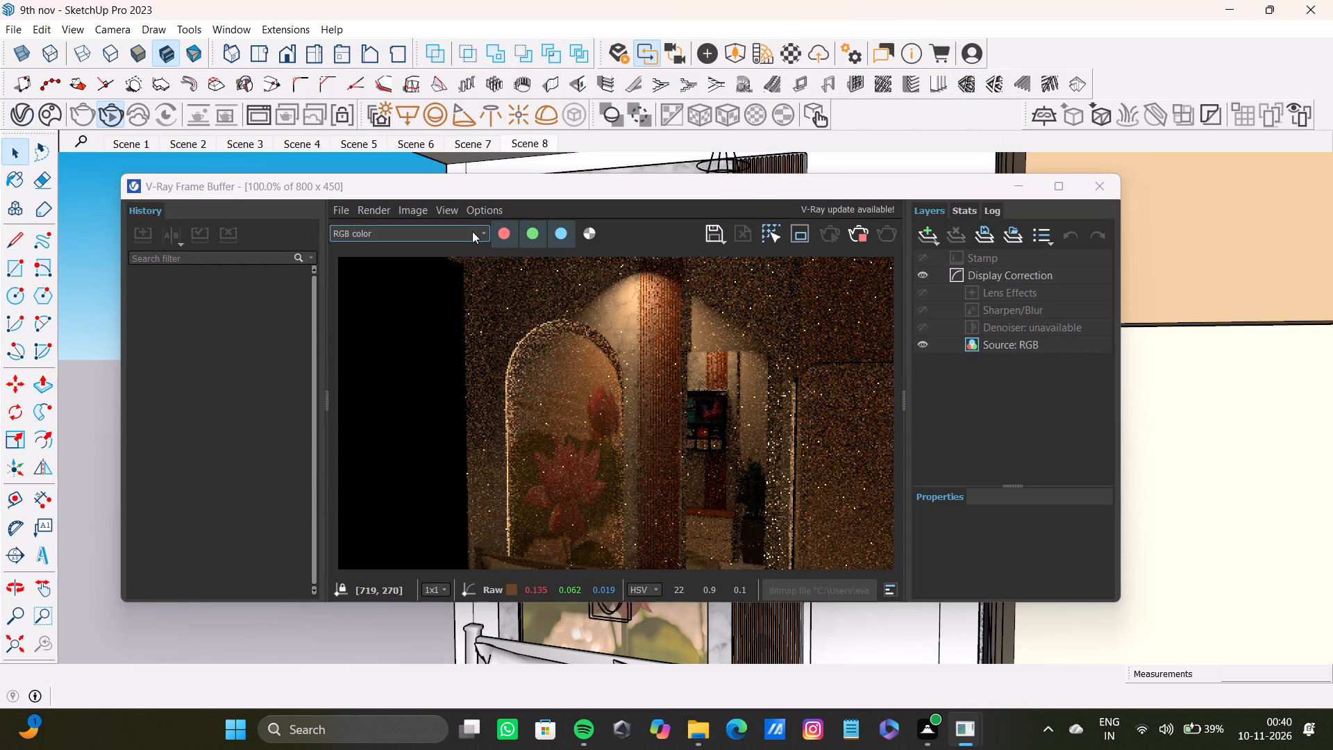
click(28, 112)
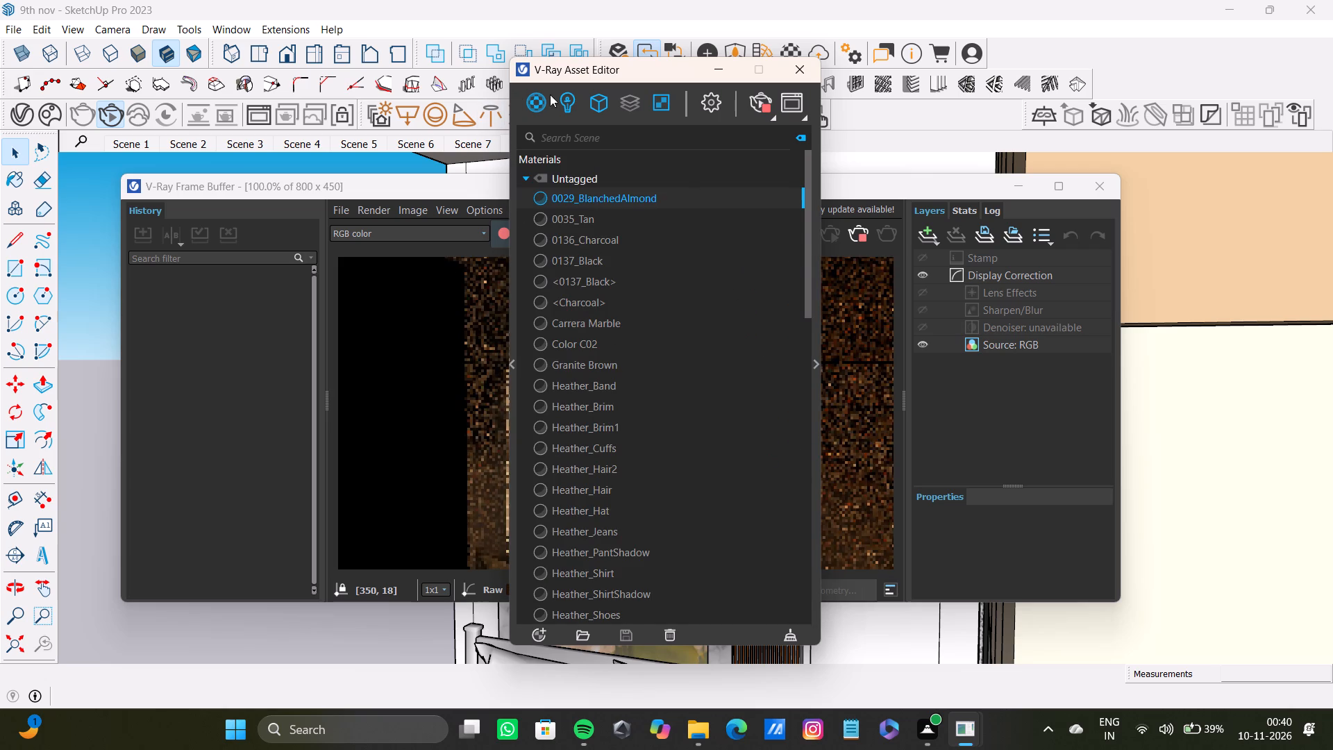
click(569, 101)
drag(775, 408, 731, 411)
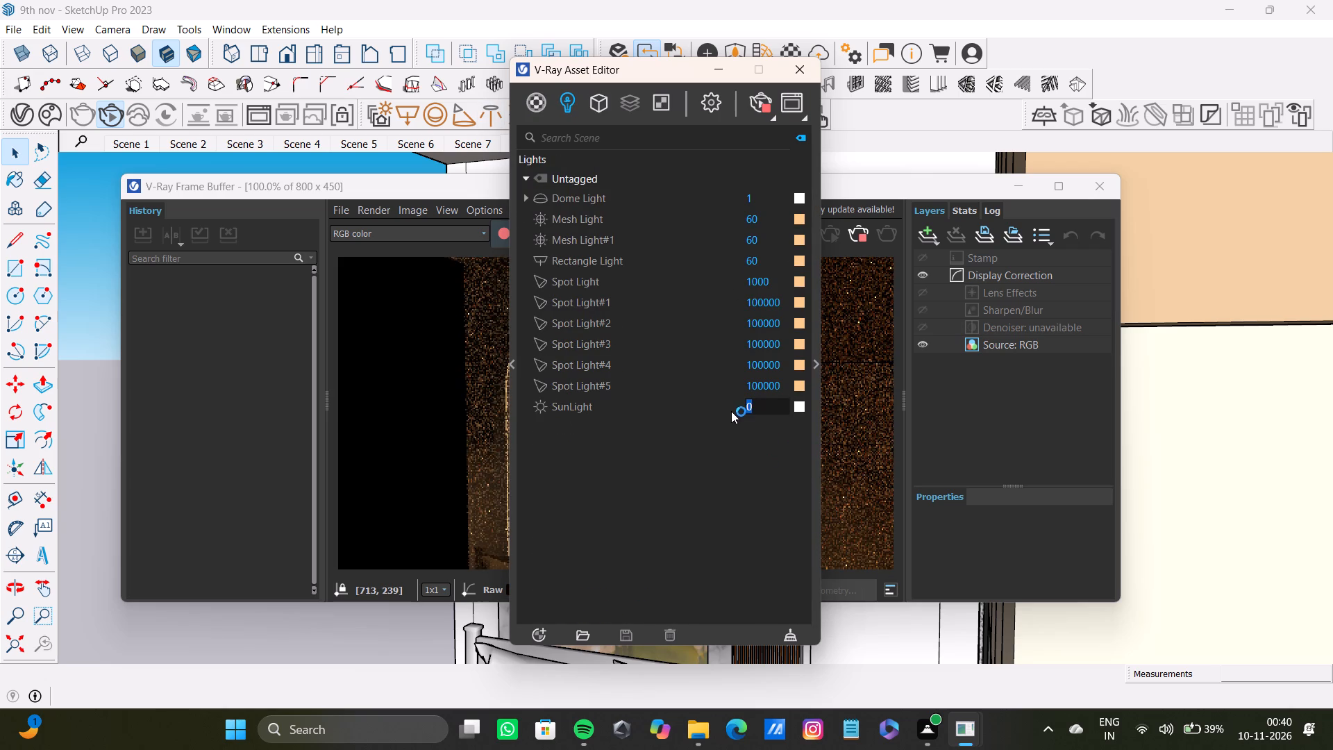
drag(731, 411, 730, 410)
key(backslash)
key(BackSpace)
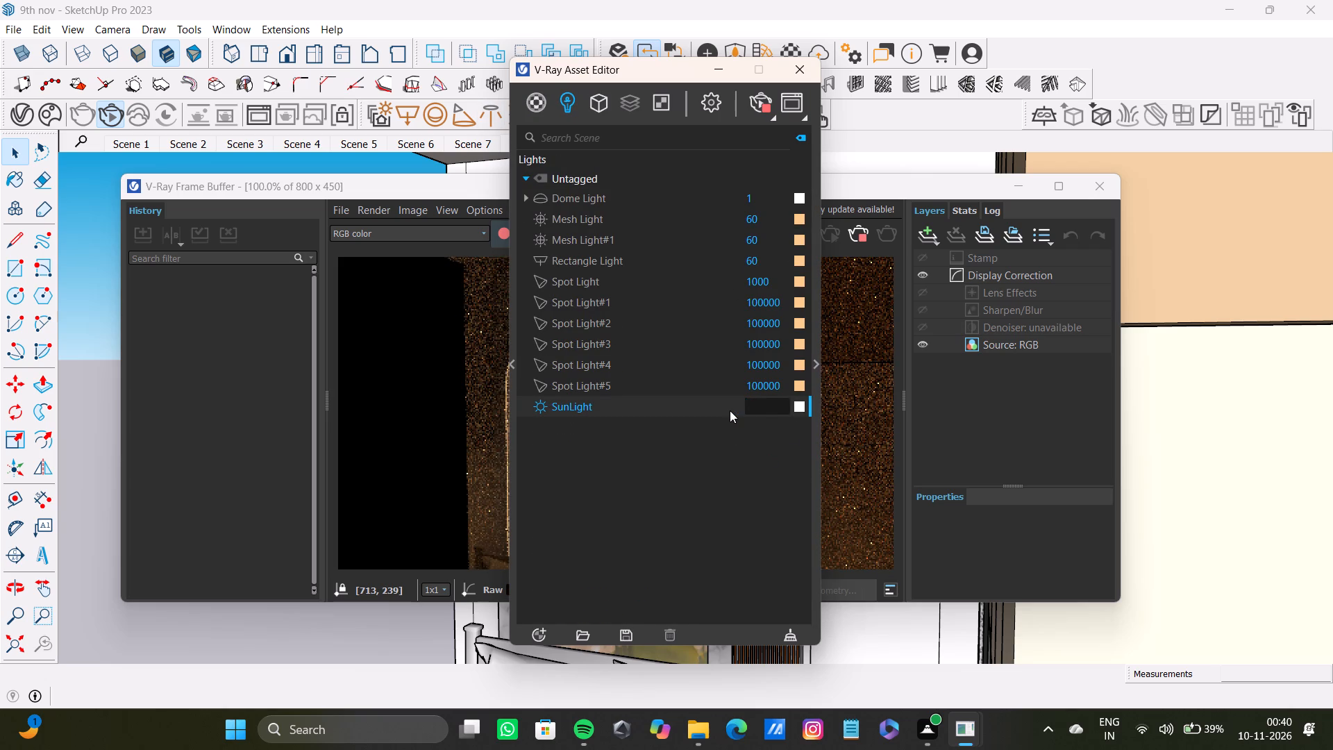
key(1)
key(Return)
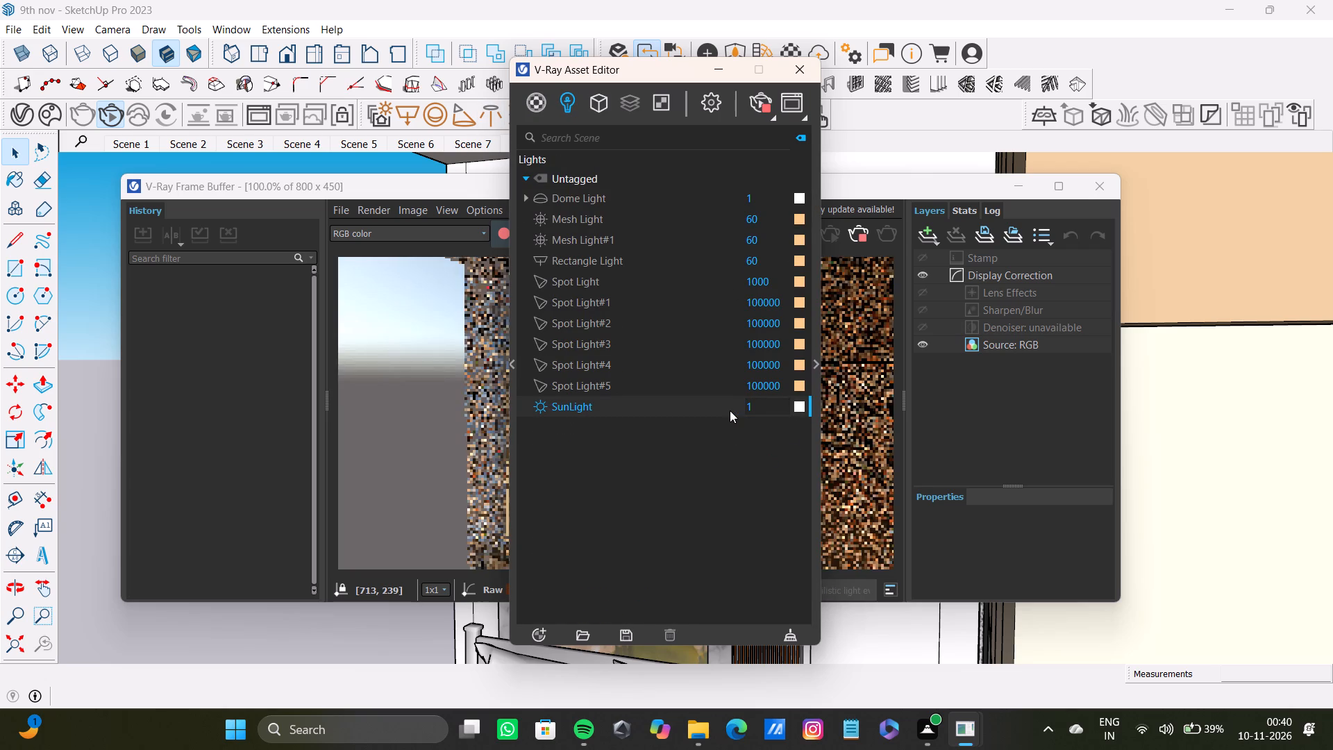
click(803, 67)
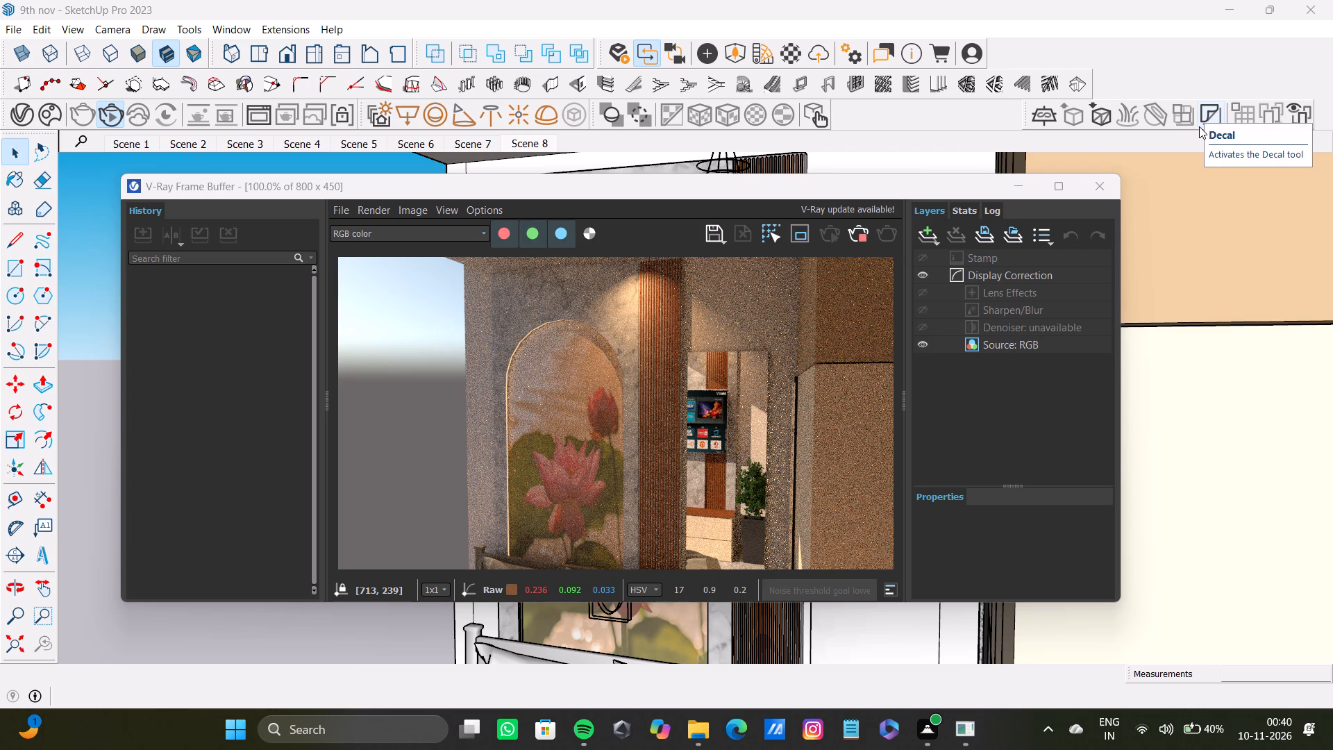
Save the lotus panel render as PNG "9th nov vray11" in the pdfs folder and close the V-Ray Frame Buffer.
click(705, 242)
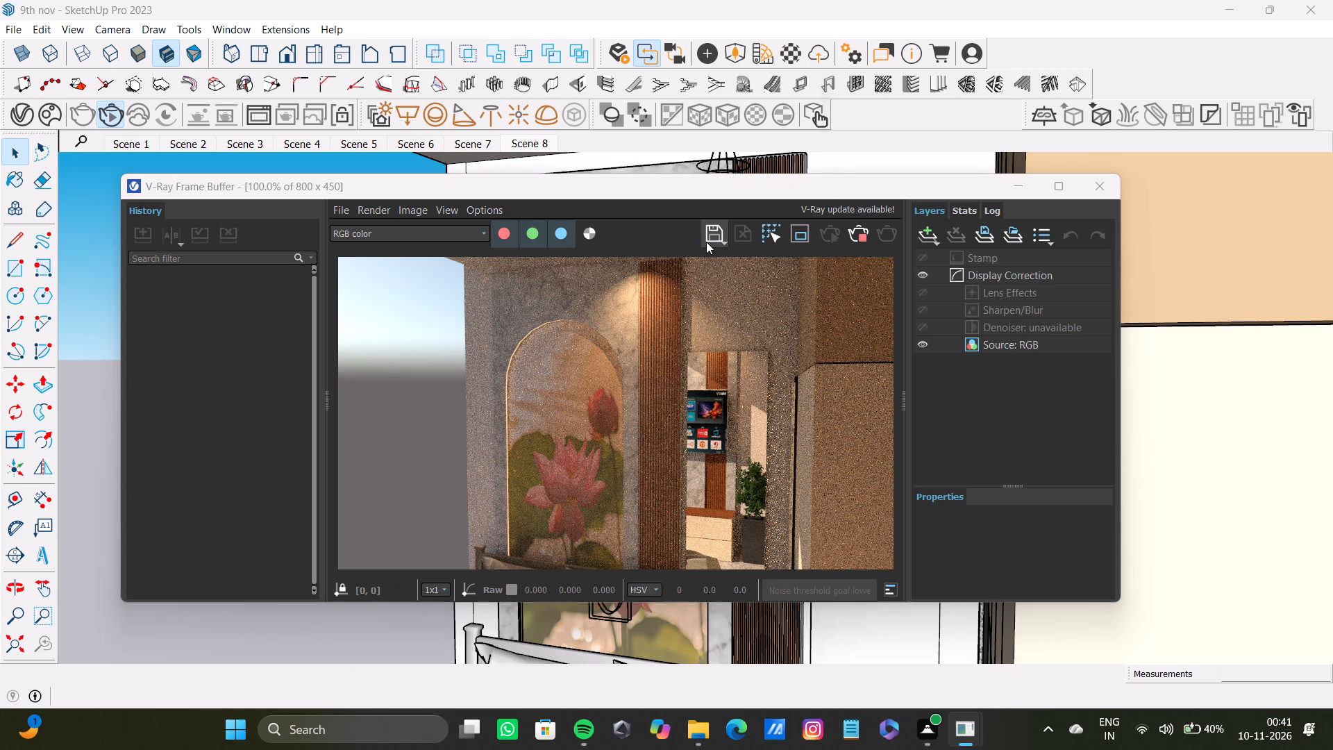
scroll(203, 287, down, 7)
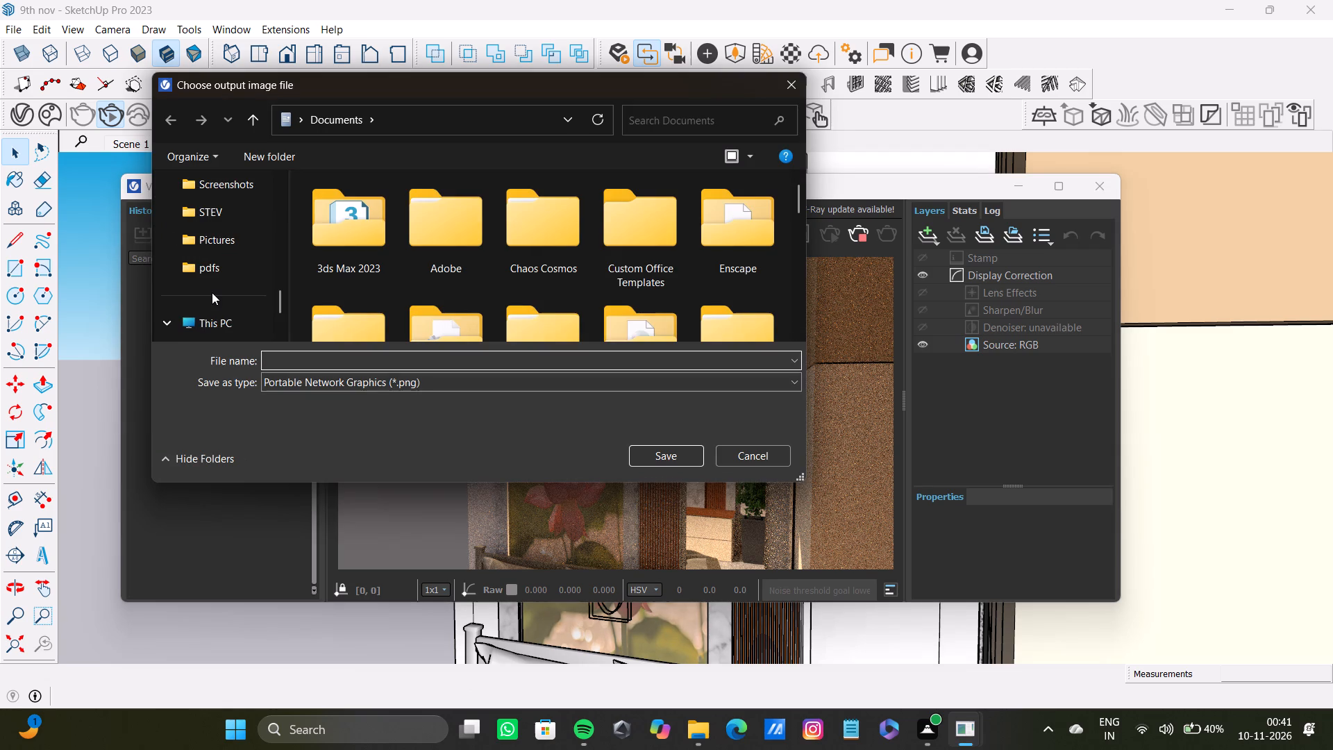
click(226, 270)
click(405, 387)
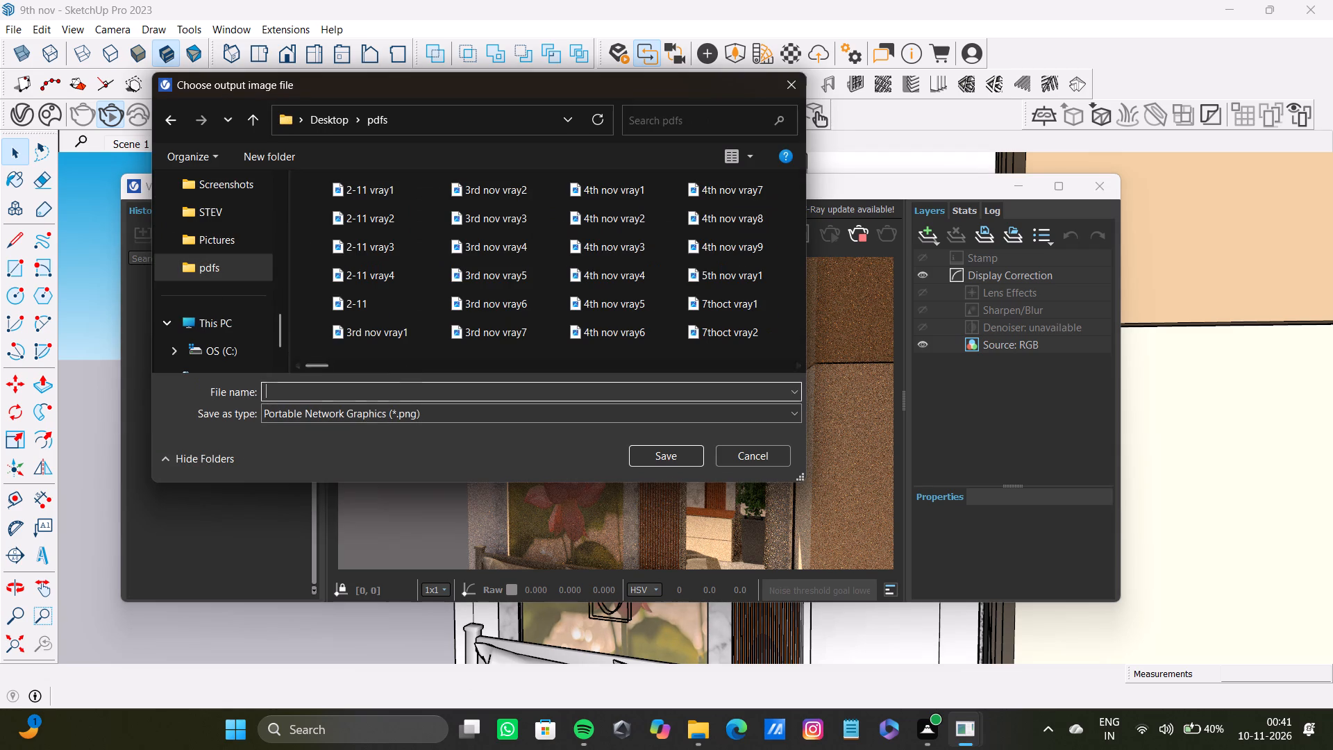
text(9th nov vry)
key(BackSpace)
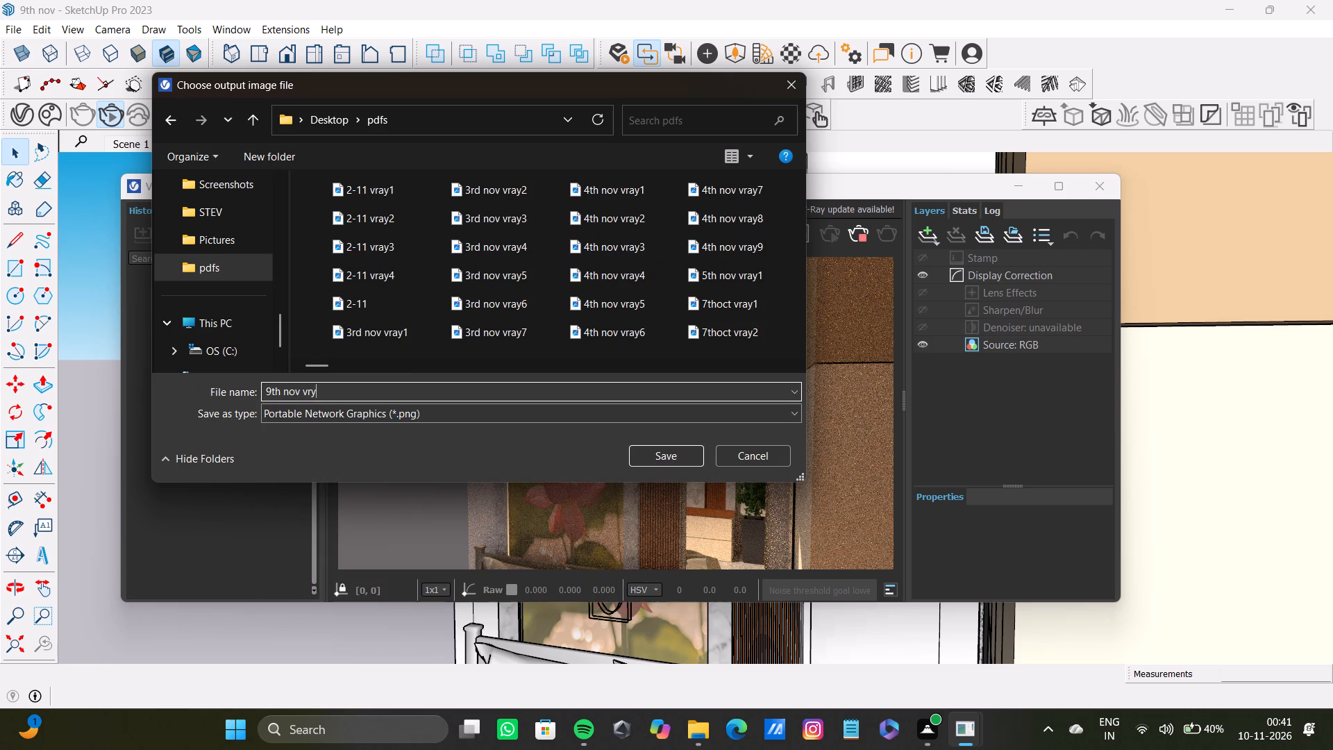
key(BackSpace)
text(ray)
text(10)
key(Return)
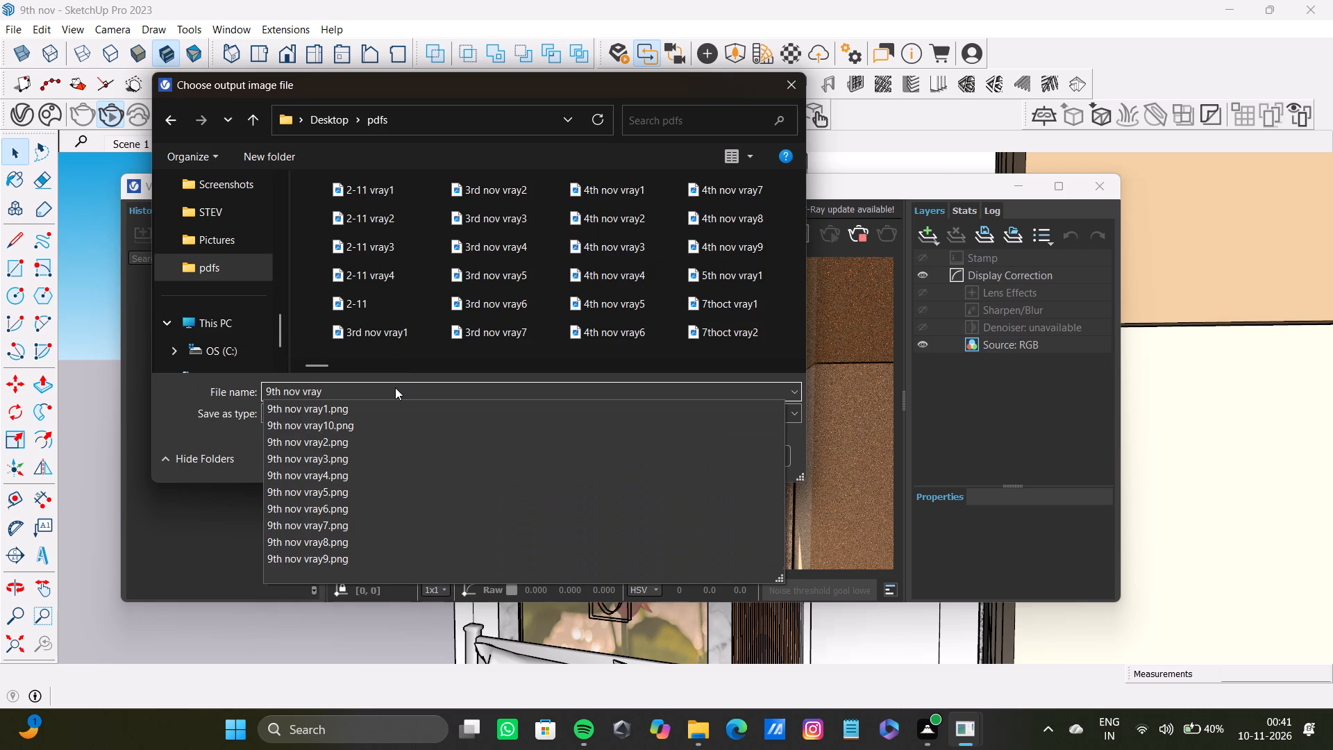
click(775, 367)
click(342, 394)
key(BackSpace)
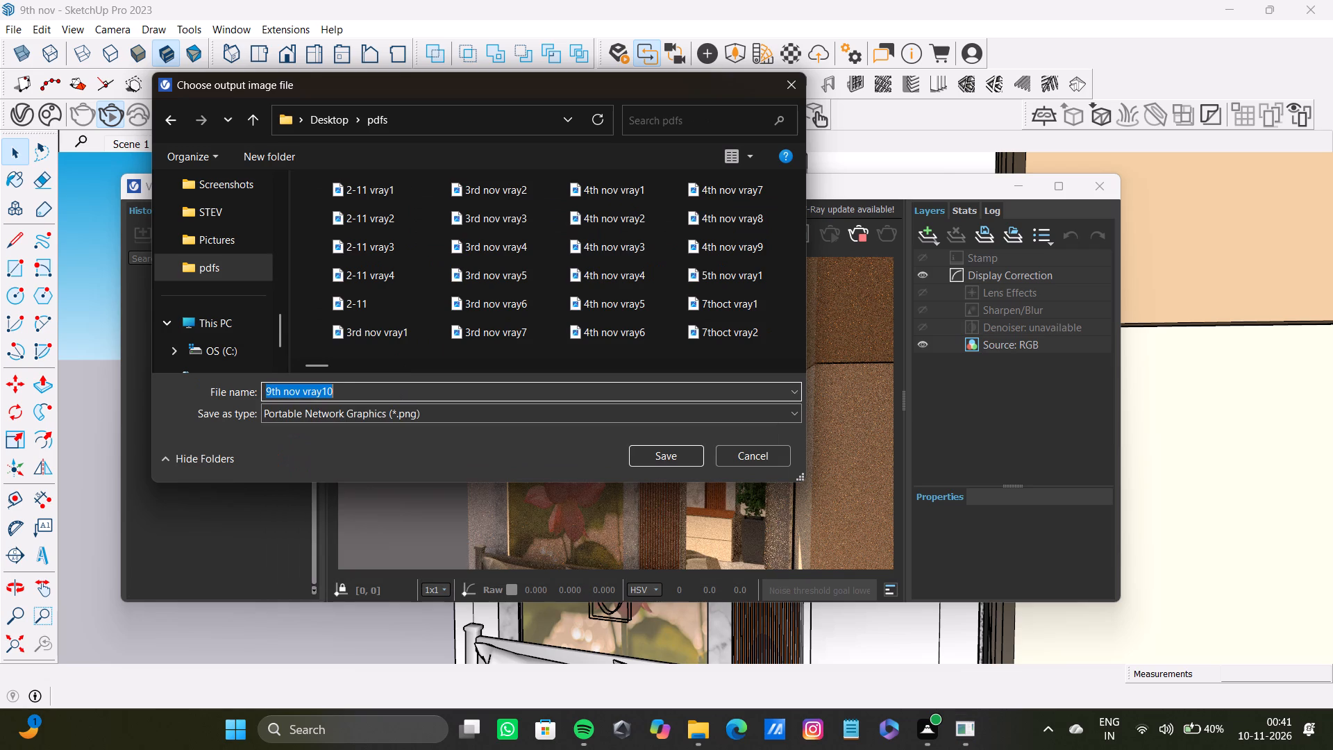
key(2)
key(BackSpace)
key(1)
key(Return)
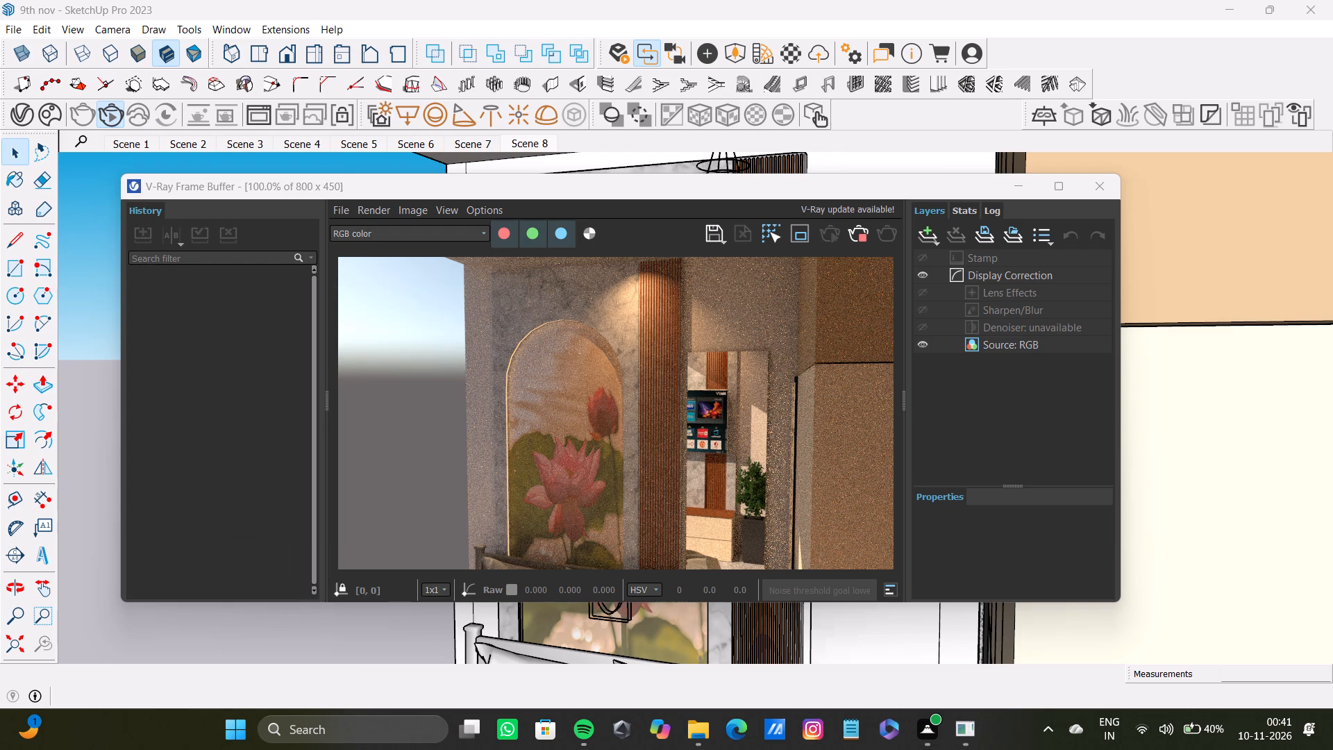
scroll(533, 424, down, 2)
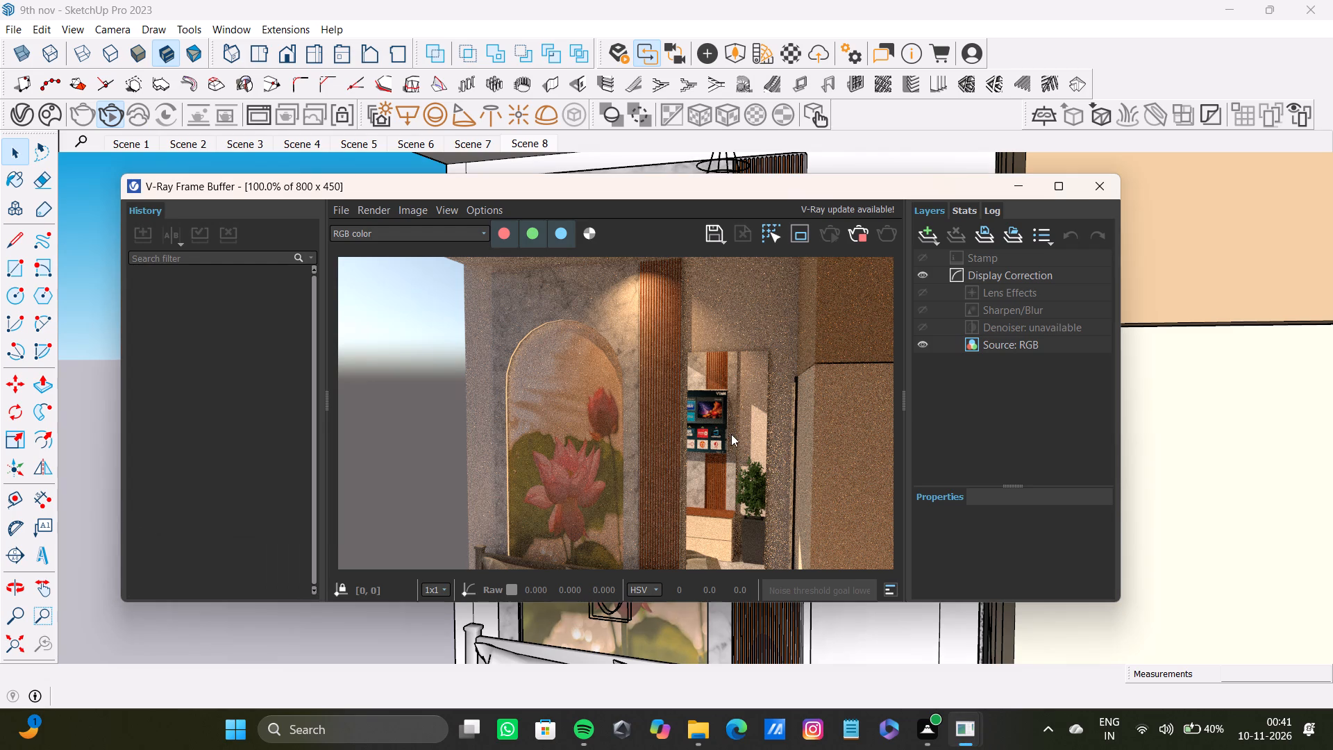
click(1108, 184)
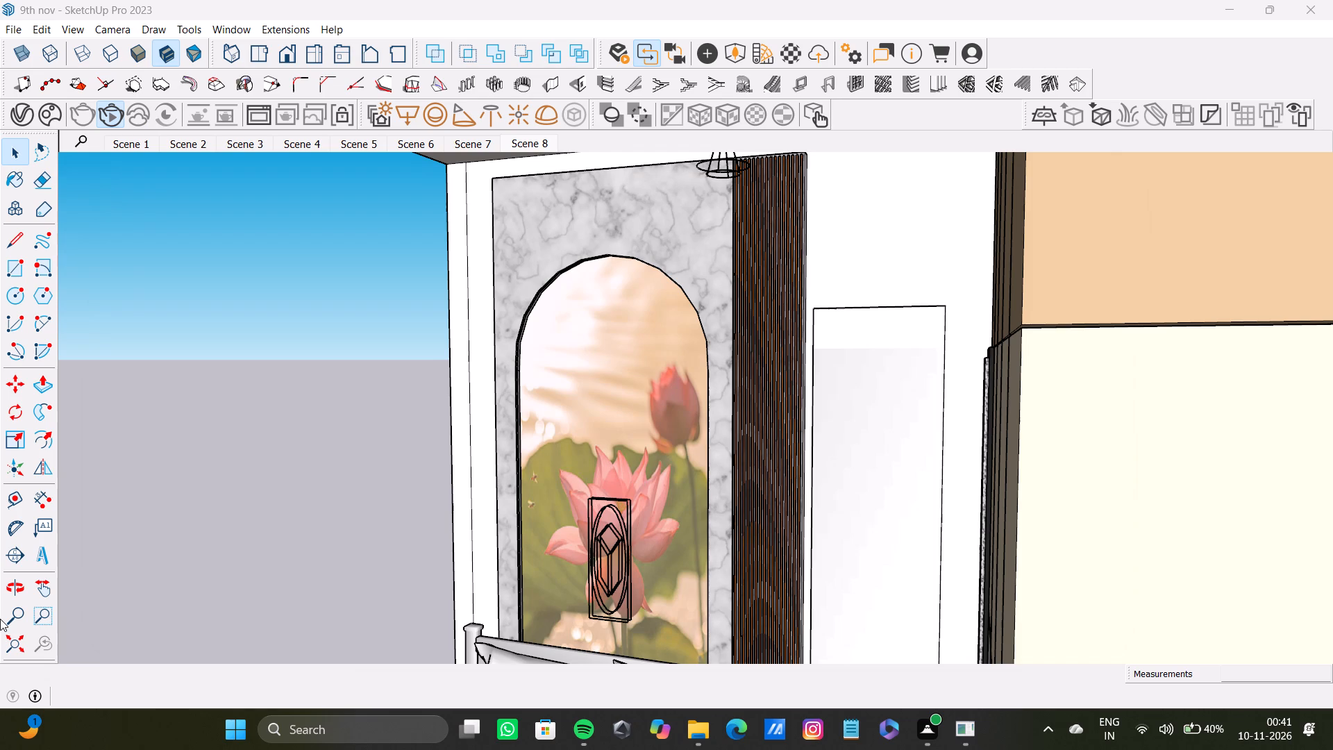
Examine the whole model from outside, then the furnished bedroom through its open side, facing the wardrobe and door.
click(12, 639)
middle_drag(154, 597, 417, 540)
click(6, 642)
middle_drag(151, 601, 553, 516)
scroll(490, 512, down, 12)
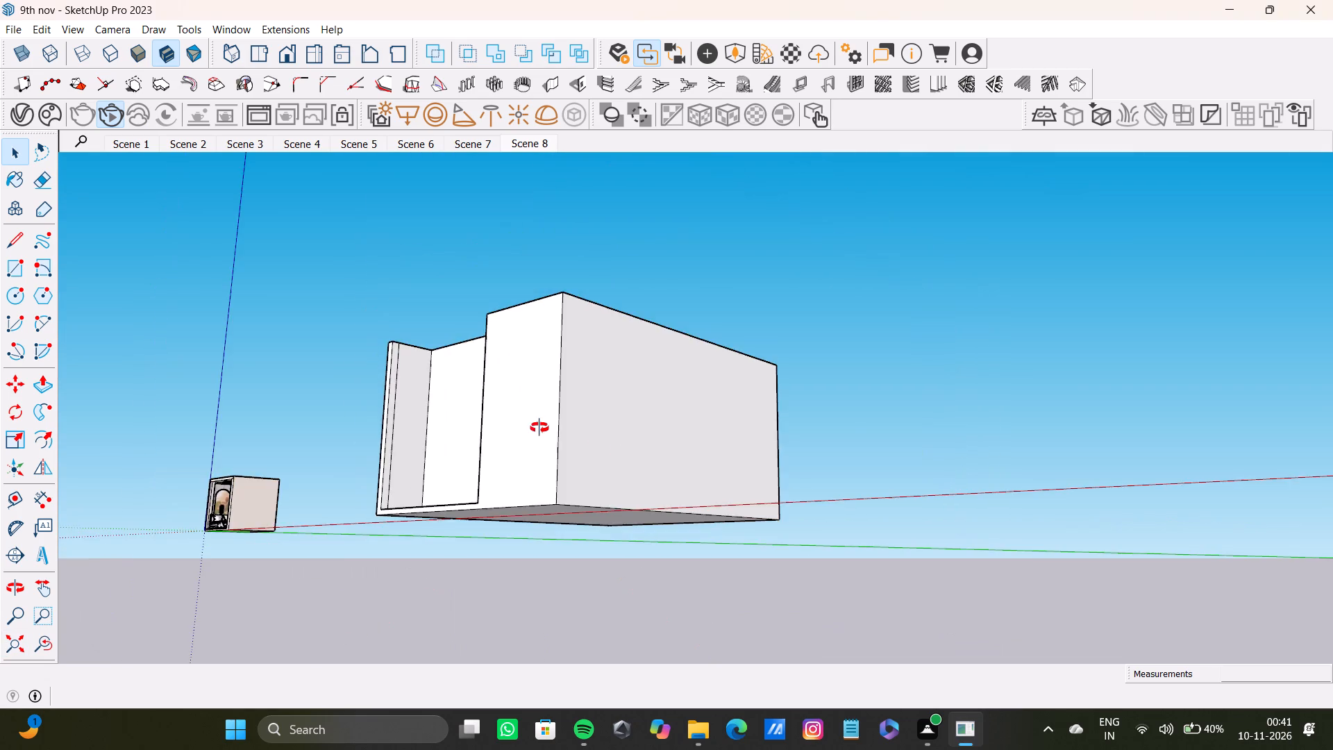
middle_drag(431, 468, 652, 612)
scroll(449, 451, up, 4)
shift+scroll(448, 451, down, 10)
shift+middle_drag(389, 437, 787, 383)
shift+scroll(782, 384, down, 1)
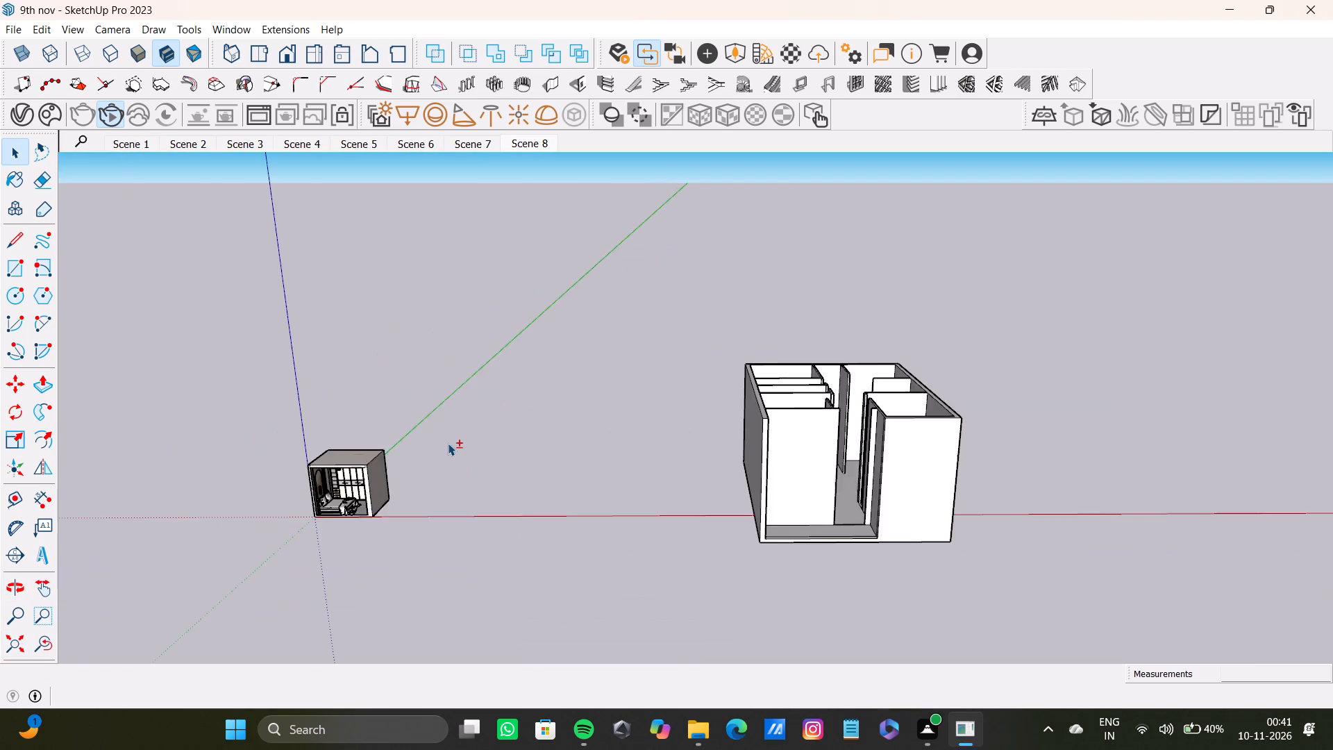
scroll(442, 447, up, 19)
shift+middle_drag(364, 483, 705, 366)
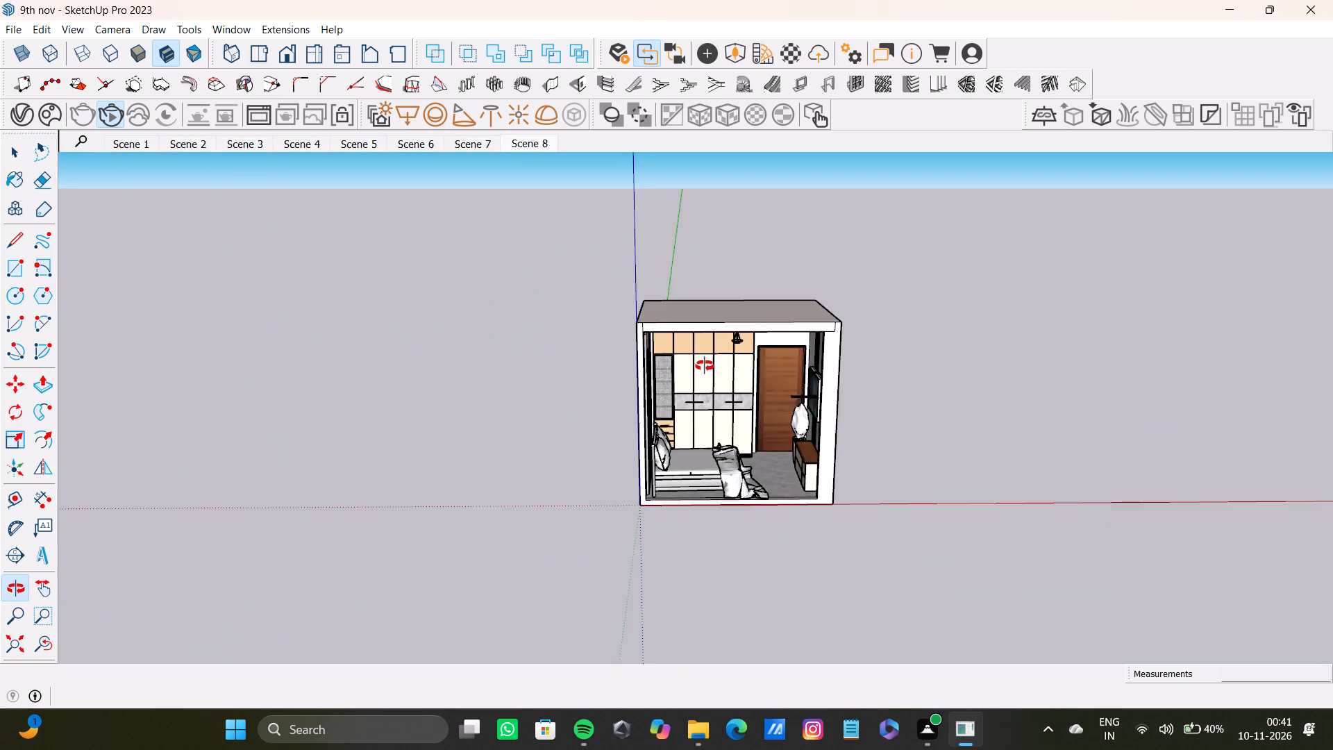
shift+middle_drag(705, 366, 619, 358)
scroll(621, 415, up, 7)
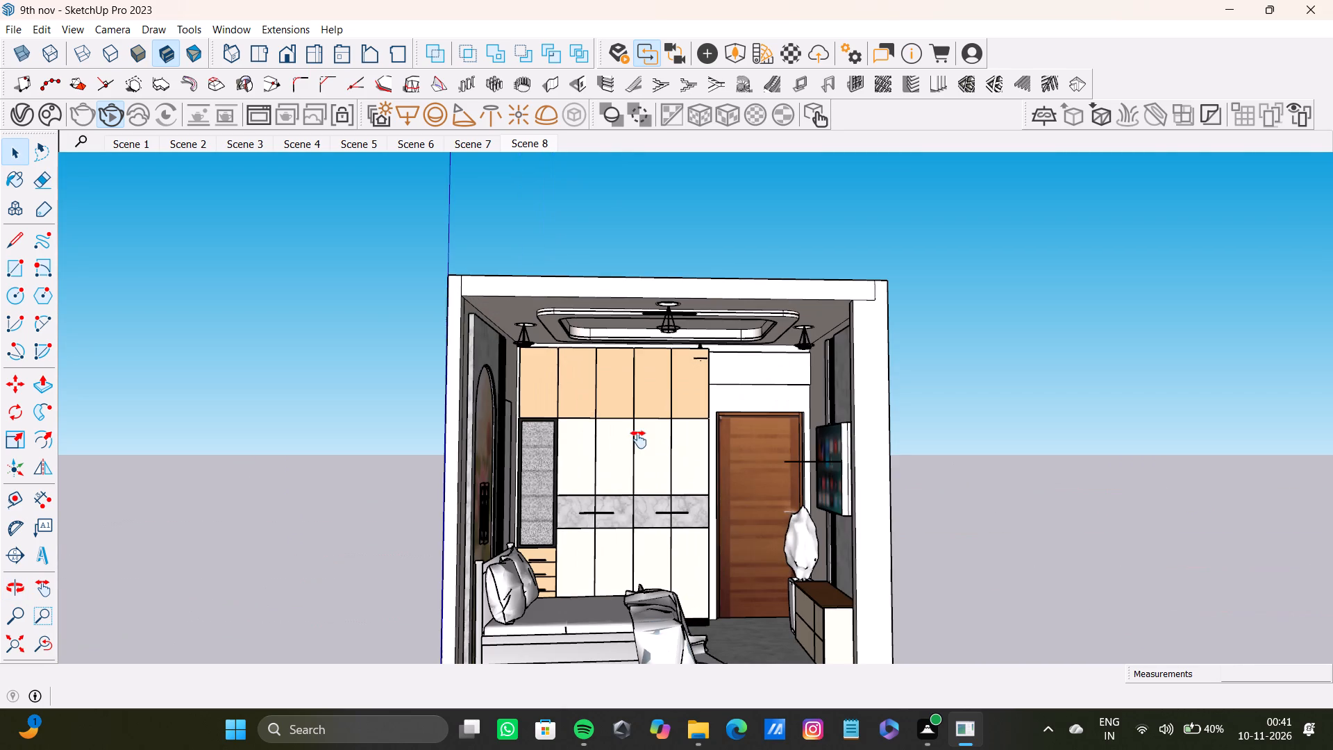
shift+middle_drag(639, 442, 608, 398)
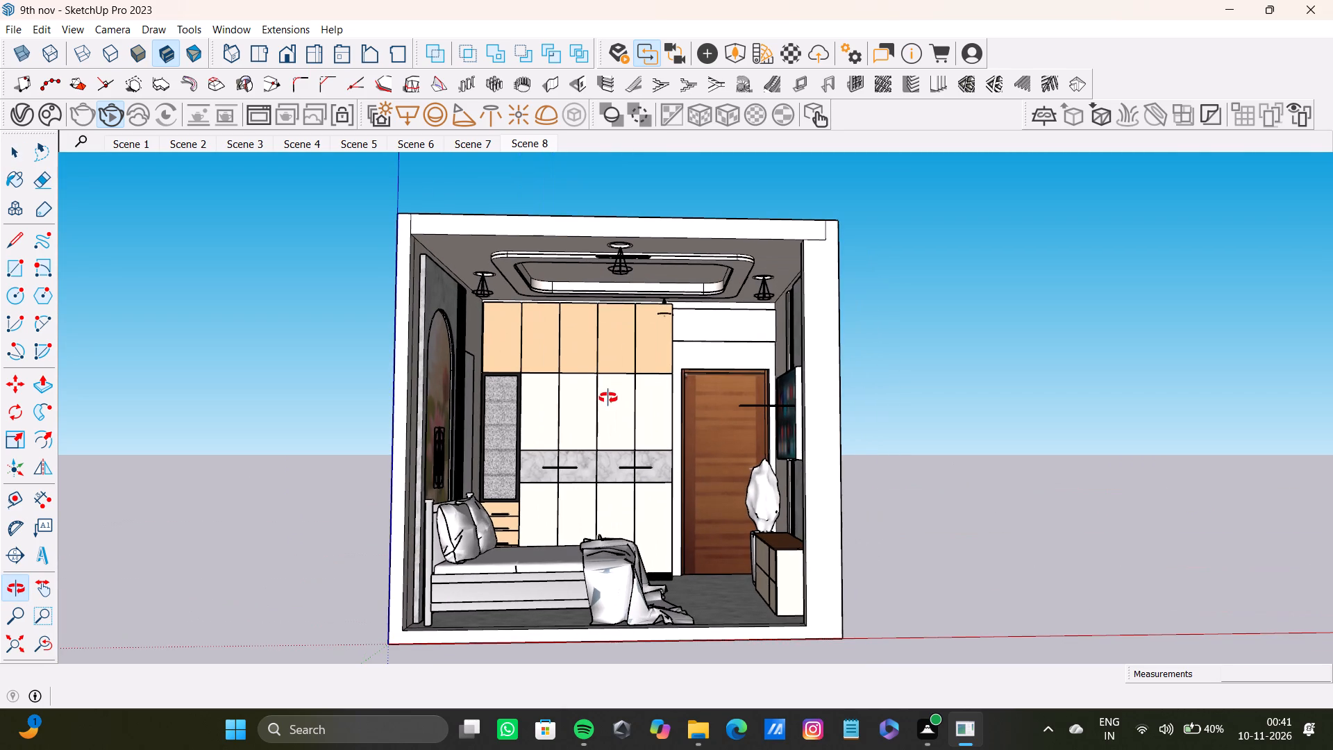
shift+middle_drag(608, 398, 610, 404)
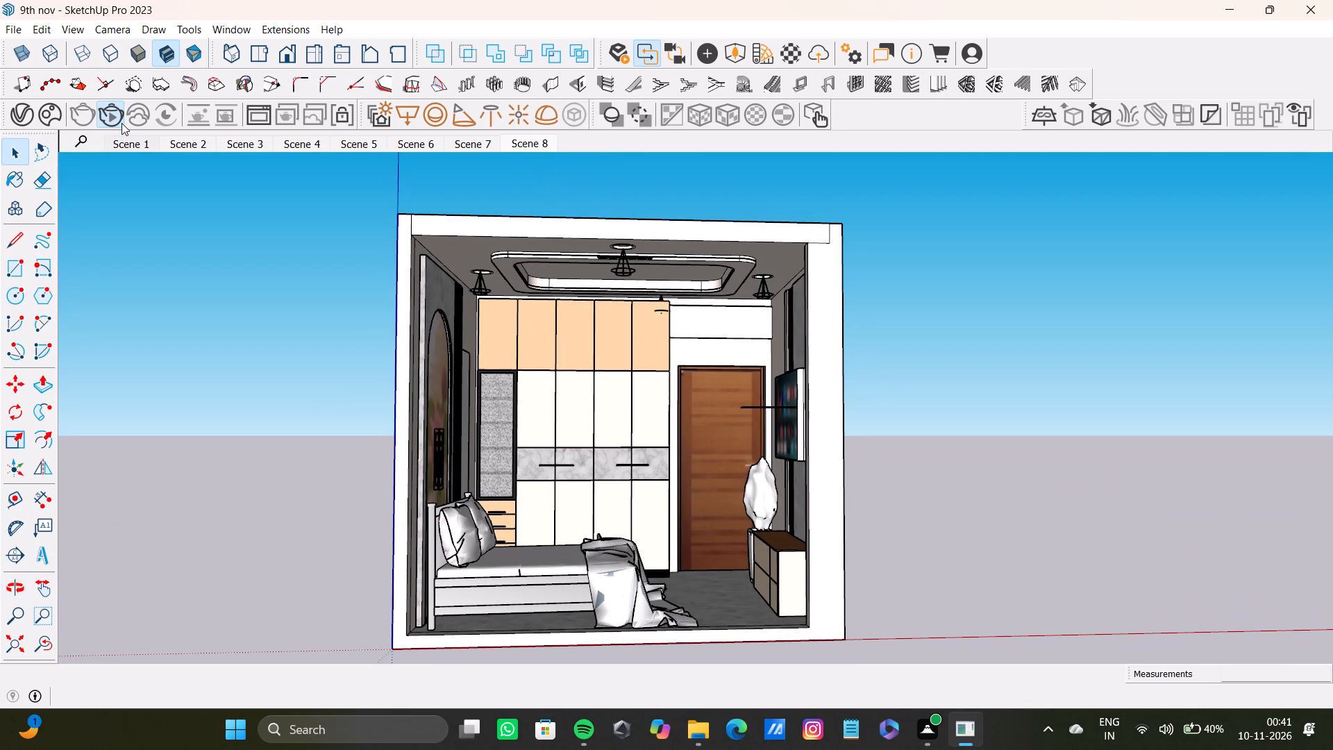
Stop the interactive render and play the stored scenes as an animation, then end the playback.
click(121, 123)
click(73, 31)
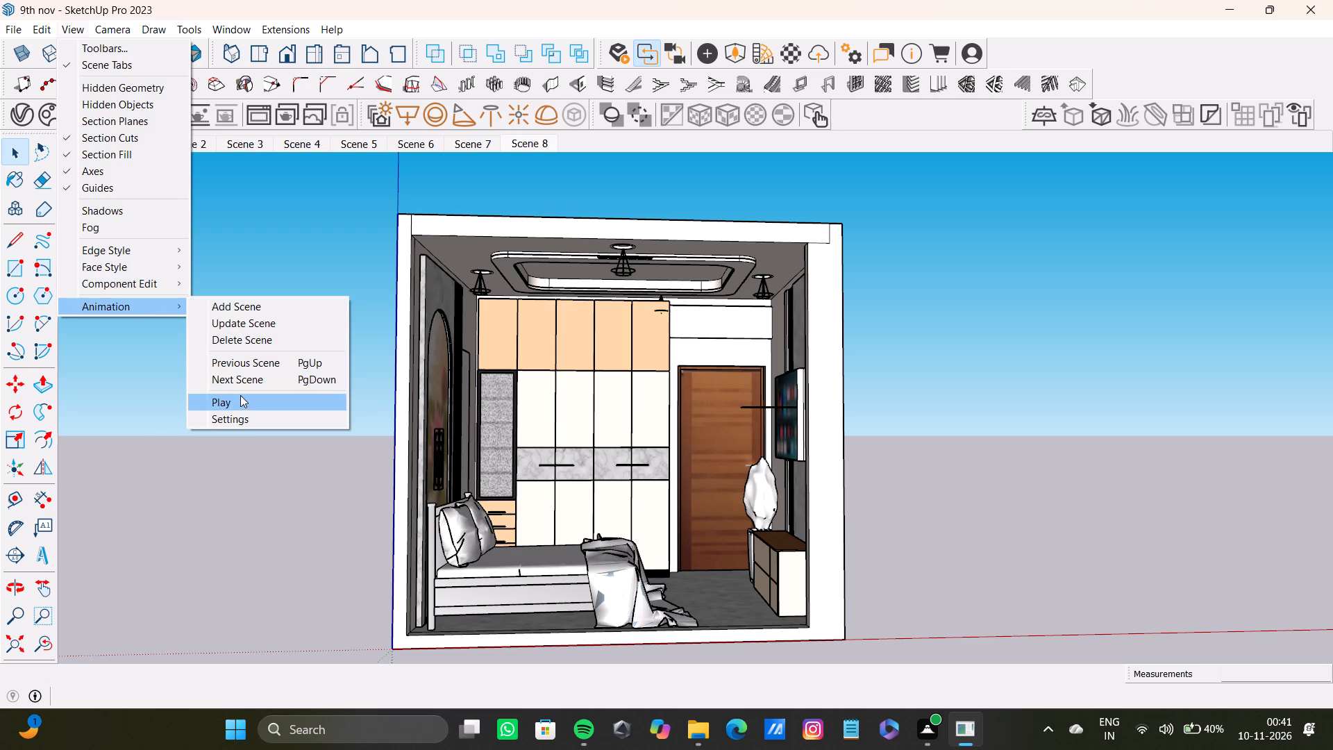
click(240, 397)
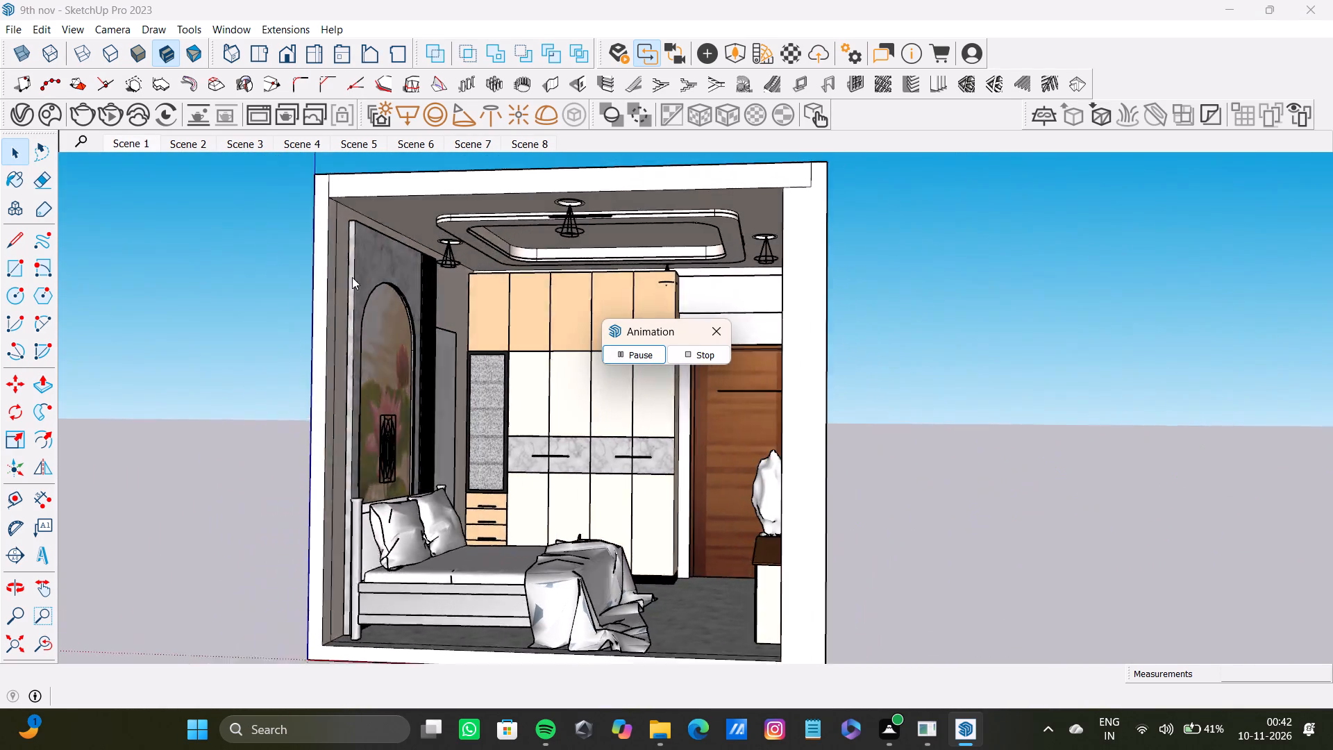
click(718, 326)
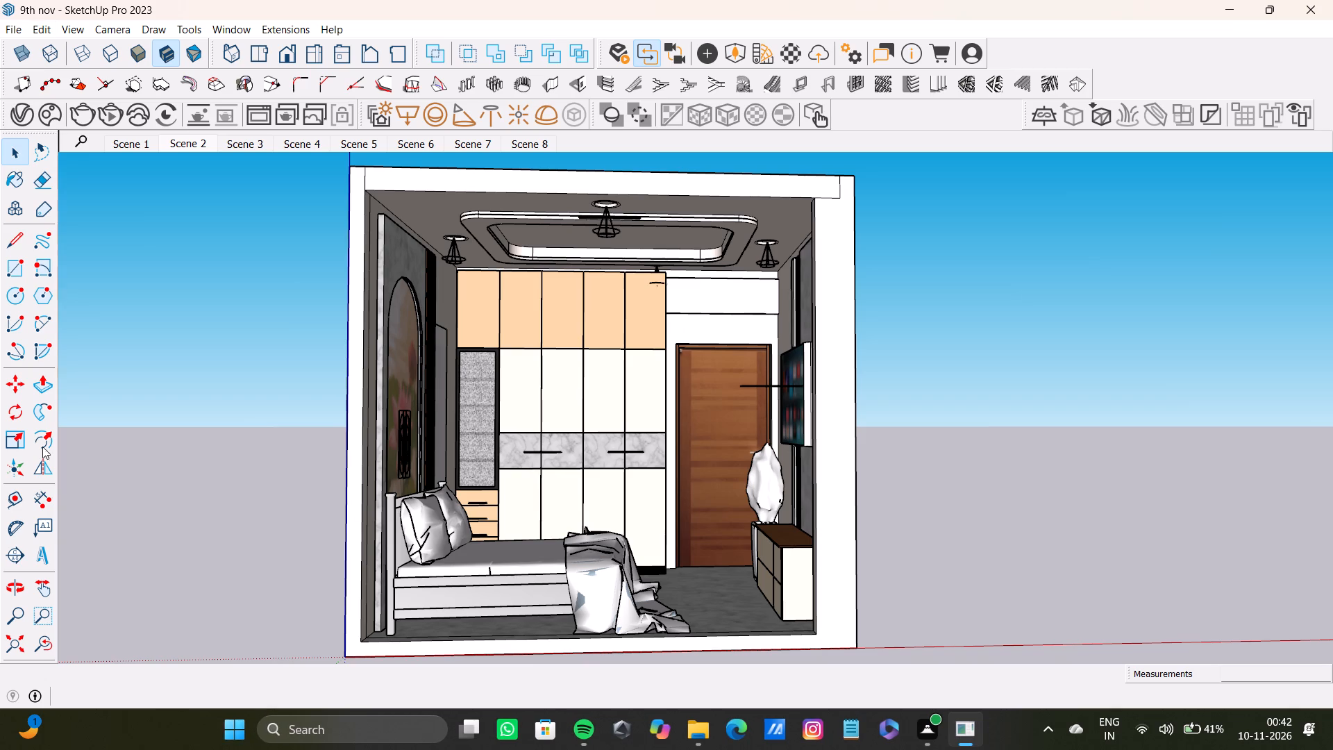
Print scenes 1 to 8 with Microsoft Print to PDF, saving the output as "9th nov pdf" in the pdfs folder.
click(42, 32)
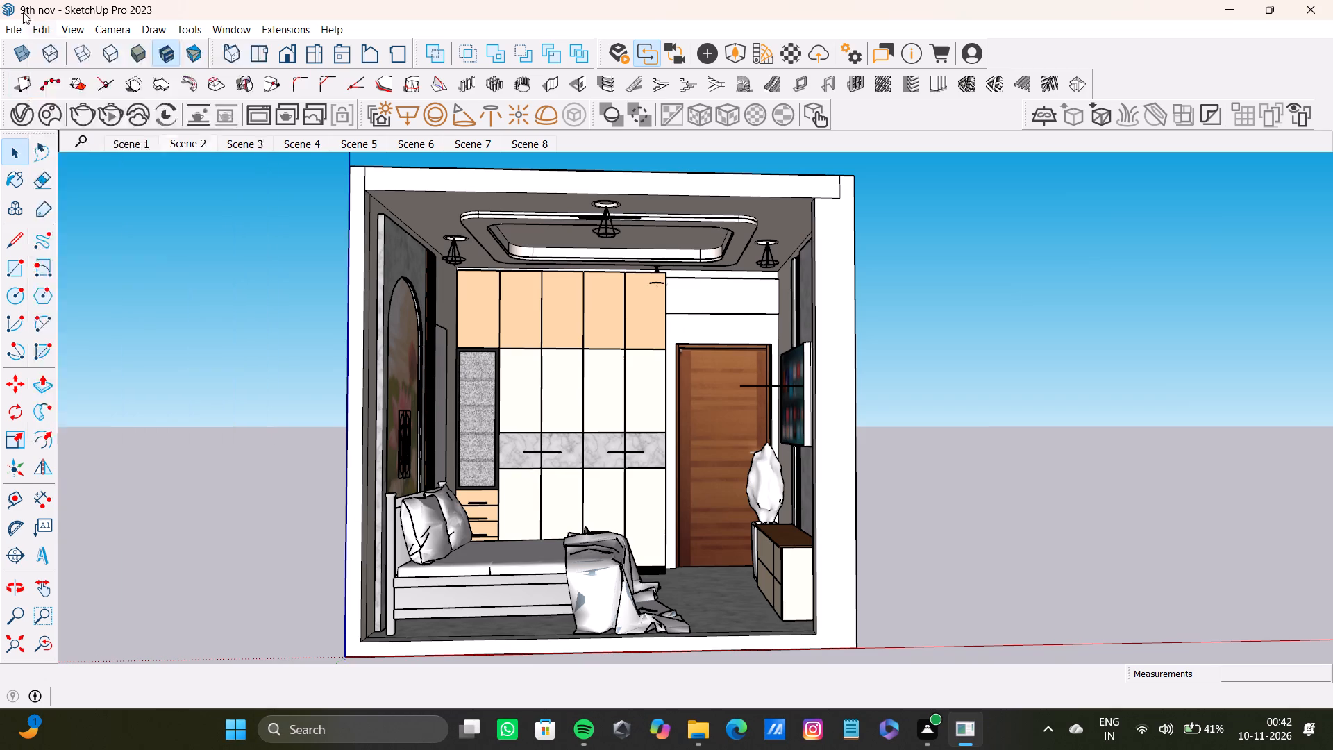
click(10, 32)
click(17, 28)
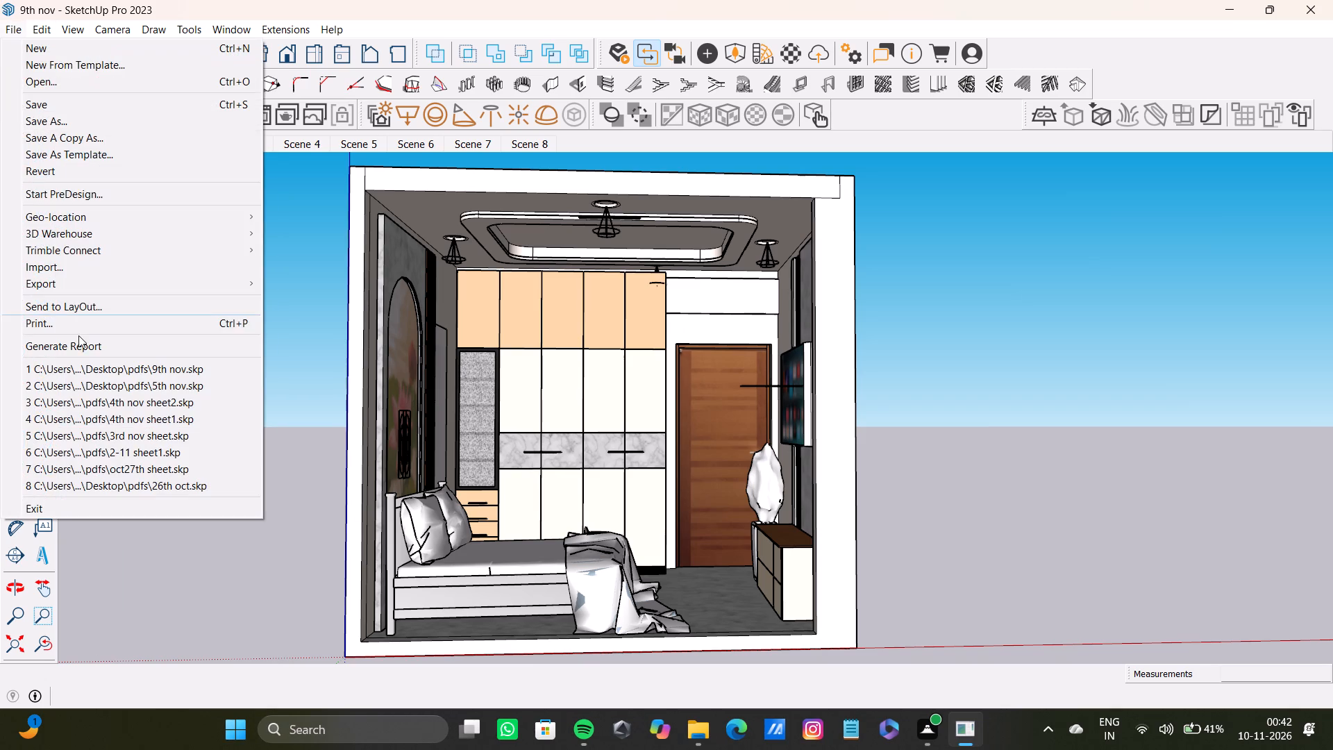
click(84, 326)
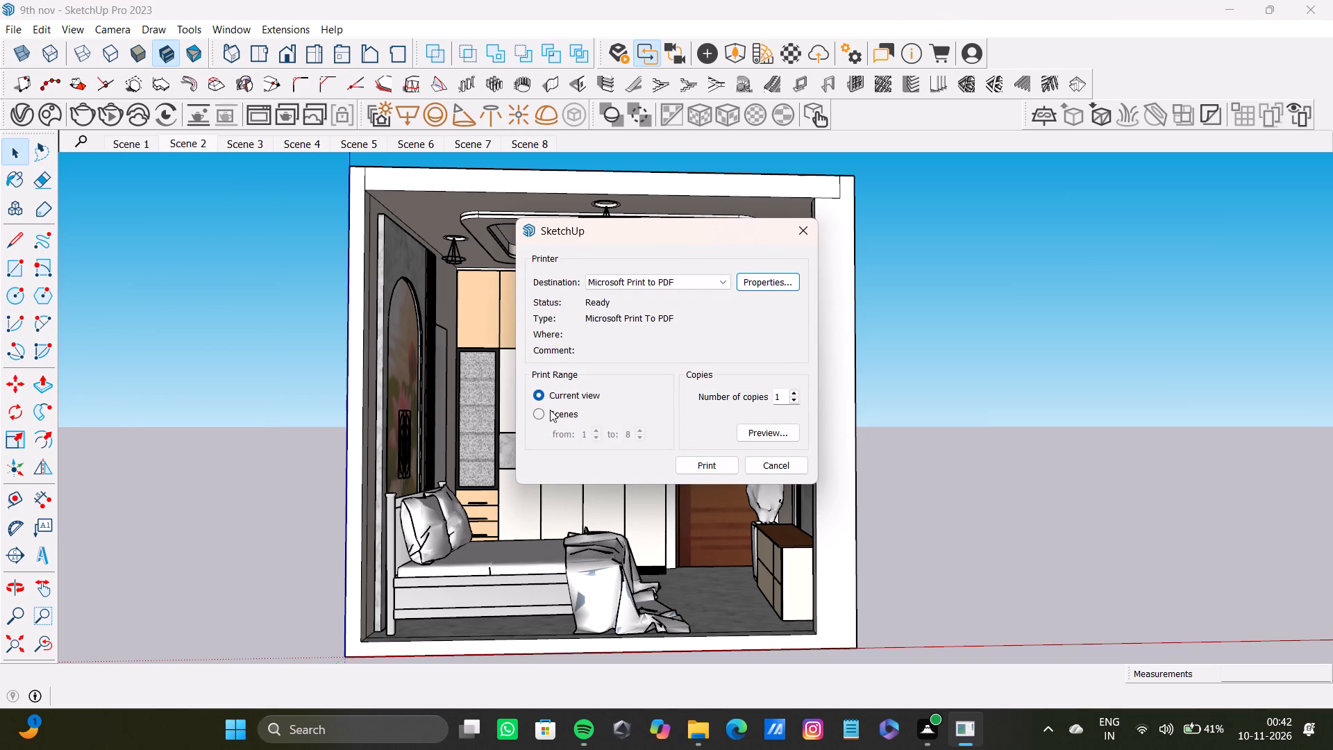
click(547, 414)
click(698, 465)
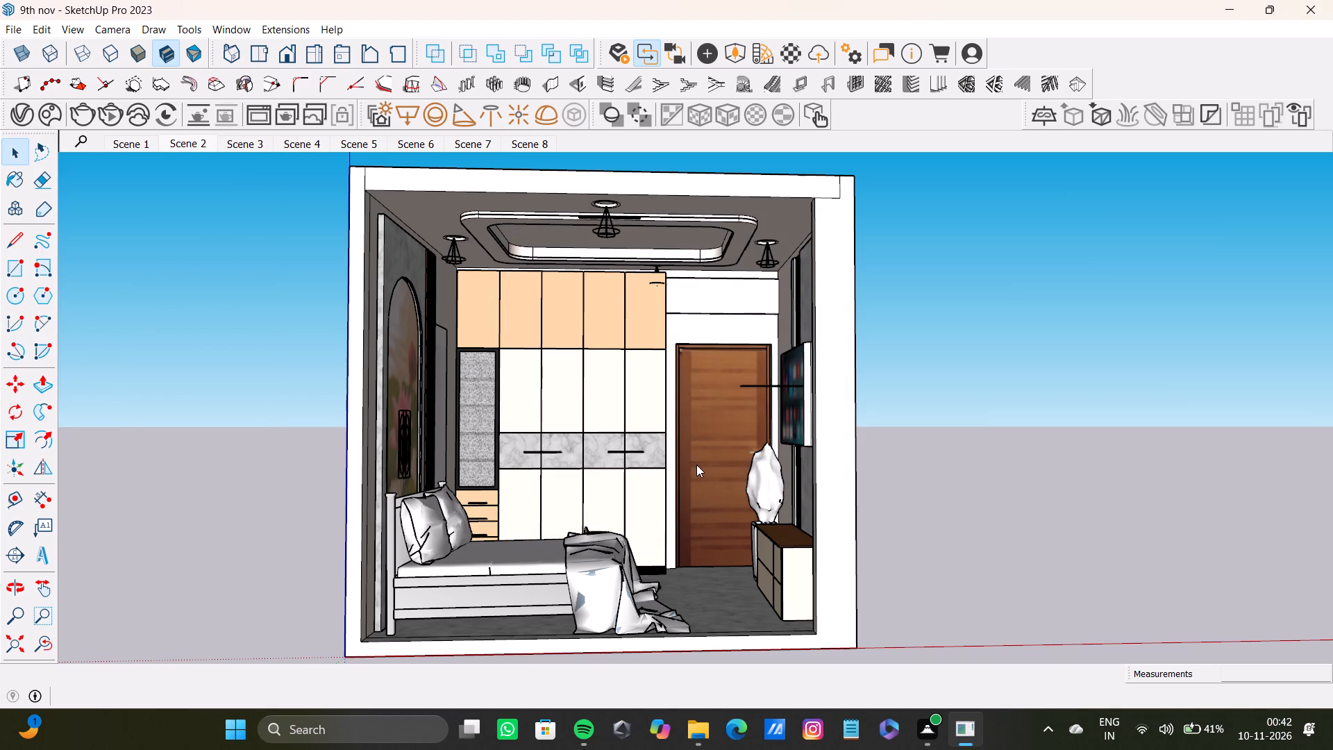
click(518, 298)
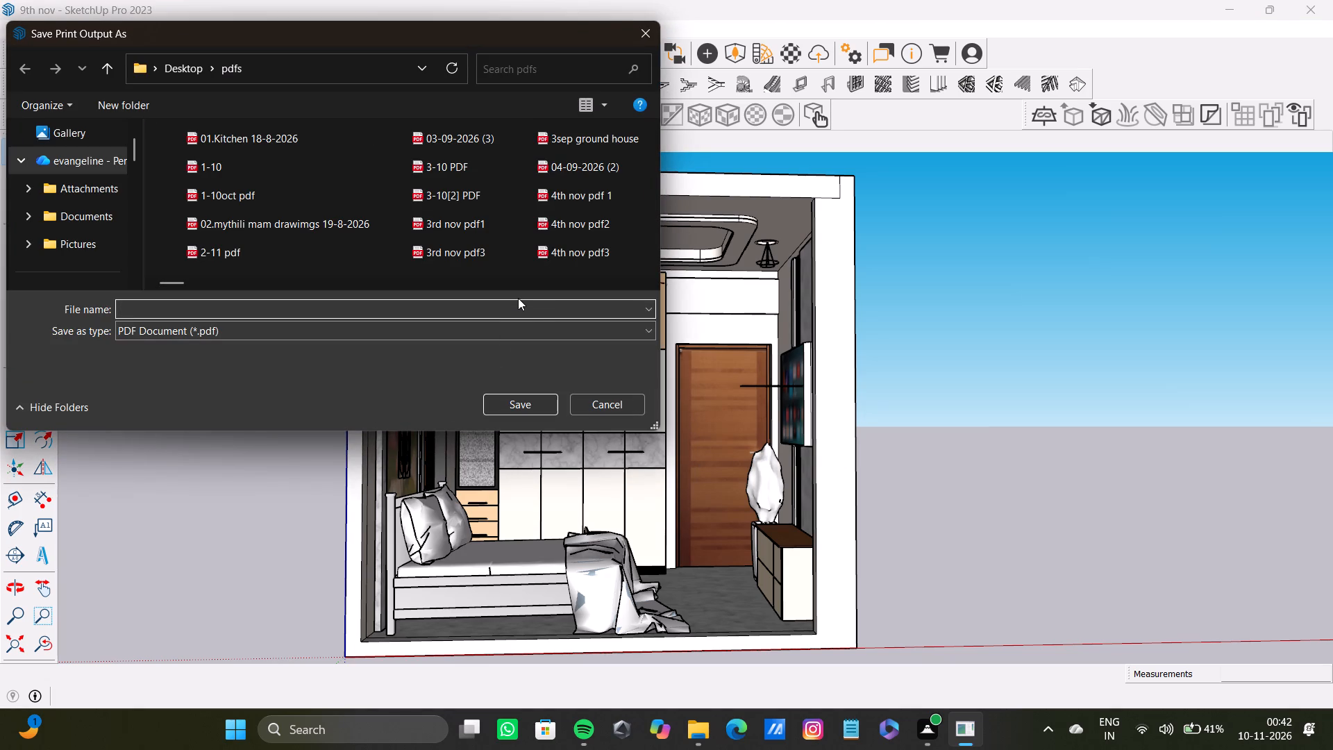
click(518, 303)
text(9th nov pdf)
key(Return)
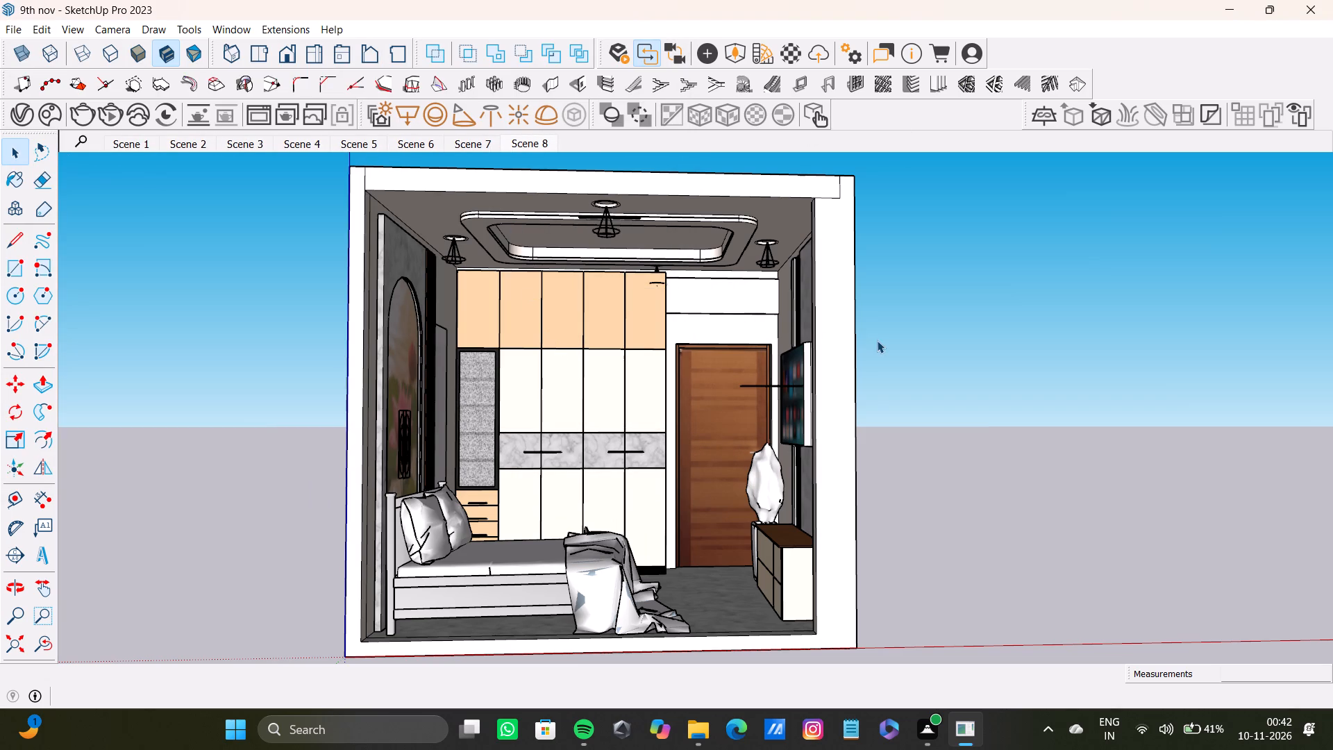
Delete stored scenes Scene 8, Scene 7, Scene 6 and Scene 5 from the model.
scroll(546, 351, down, 8)
scroll(557, 378, up, 4)
middle_click(557, 378)
scroll(557, 378, down, 8)
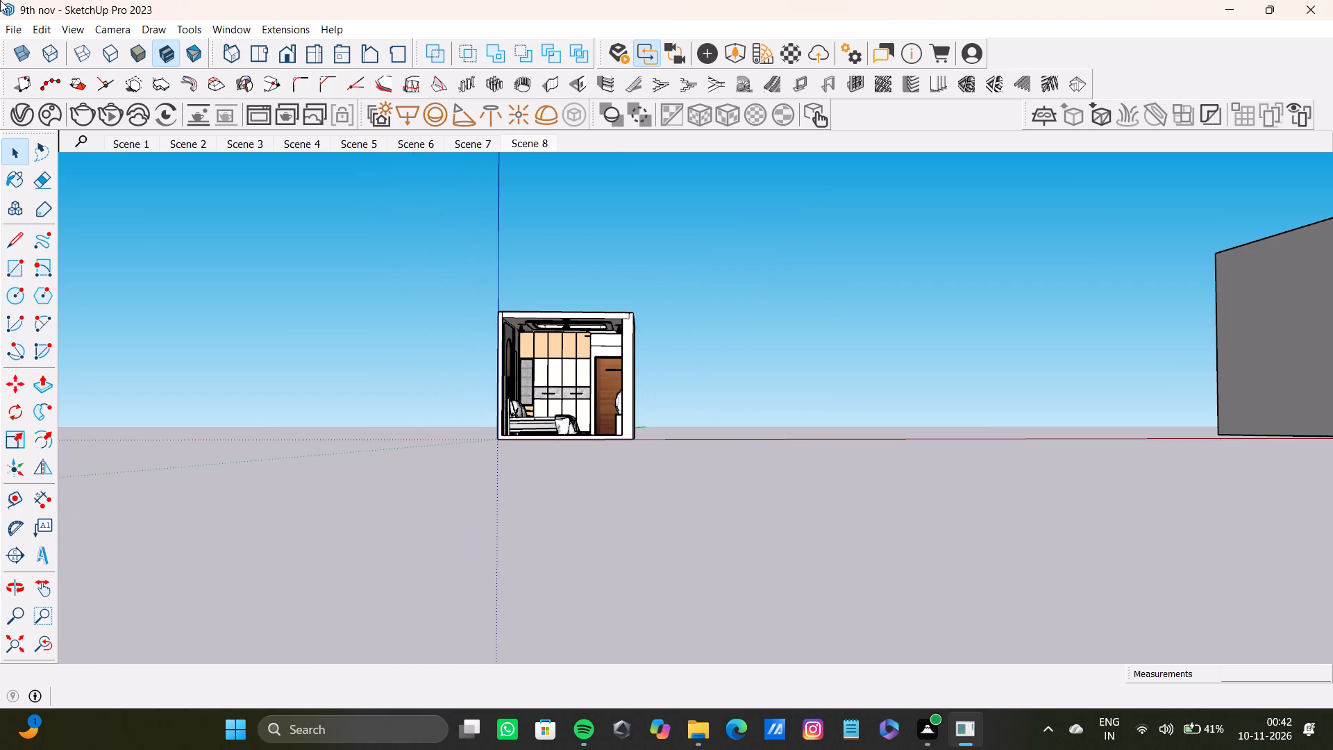
right_click(538, 140)
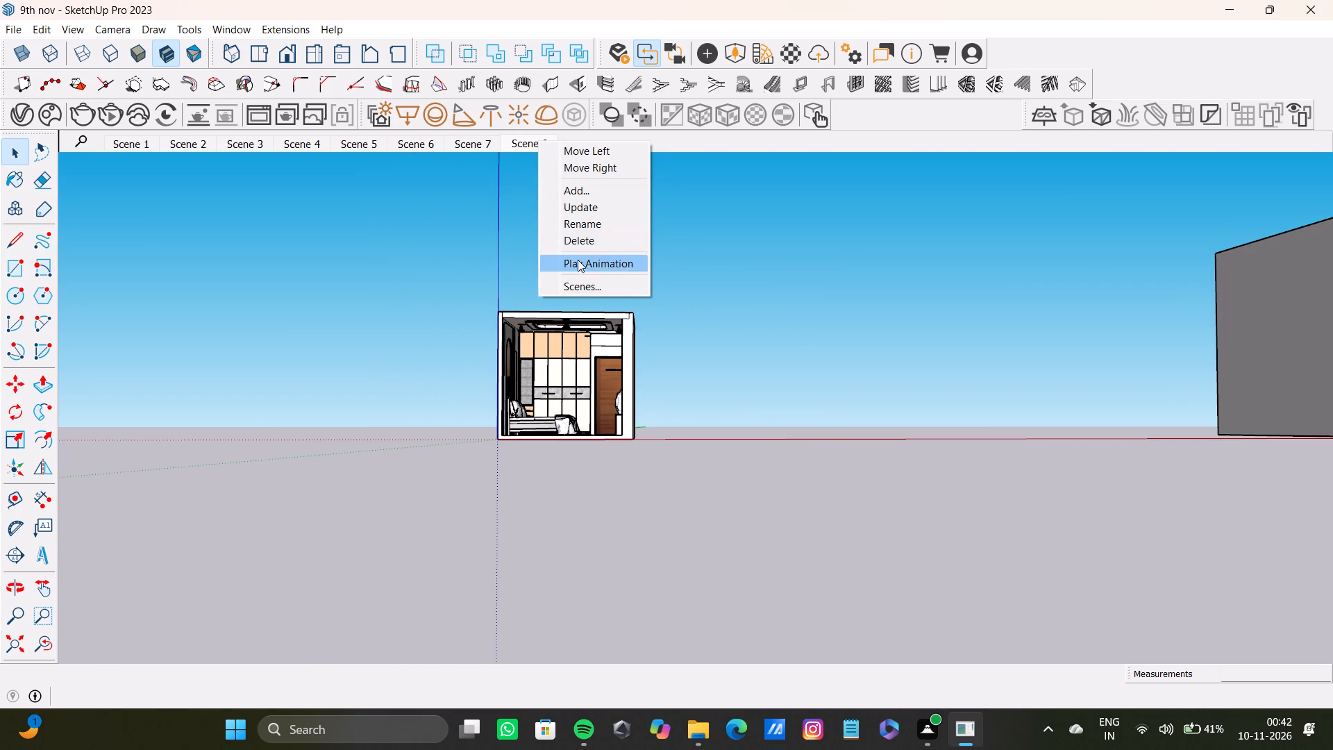
click(580, 244)
click(679, 387)
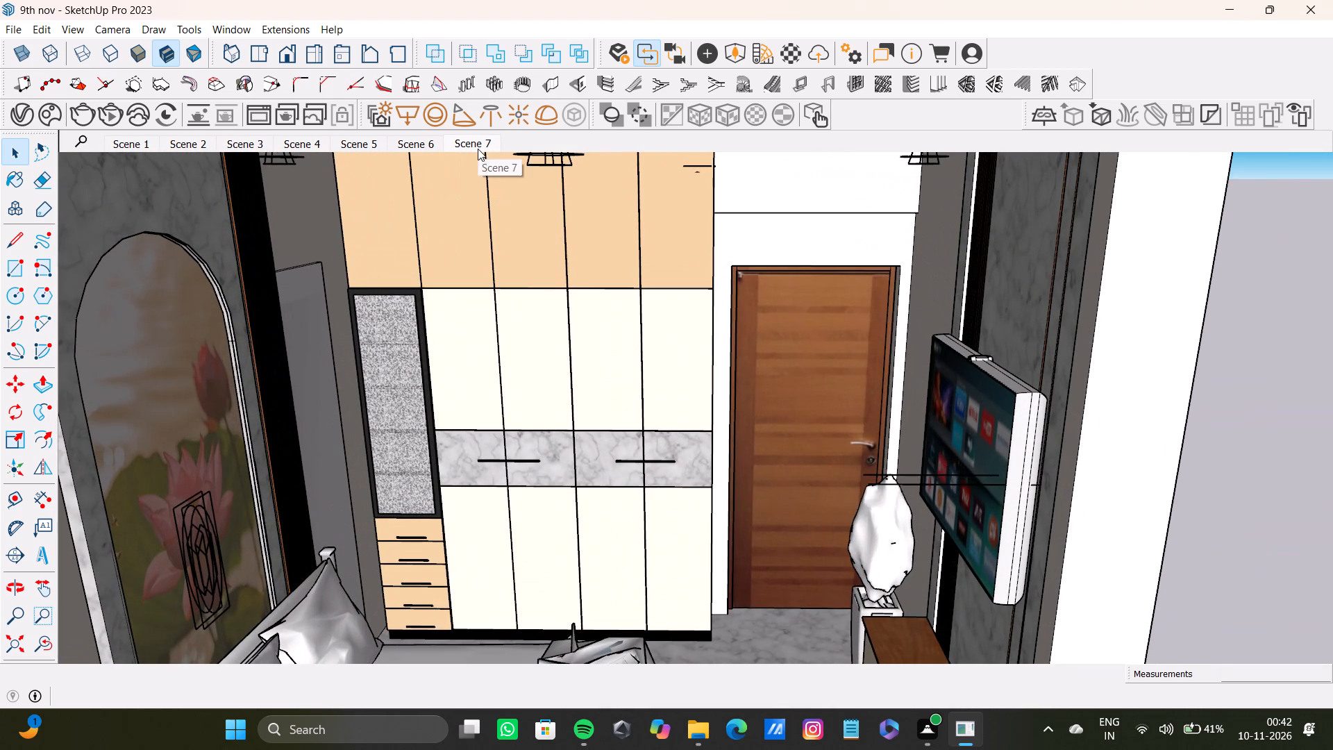
right_click(478, 140)
click(544, 247)
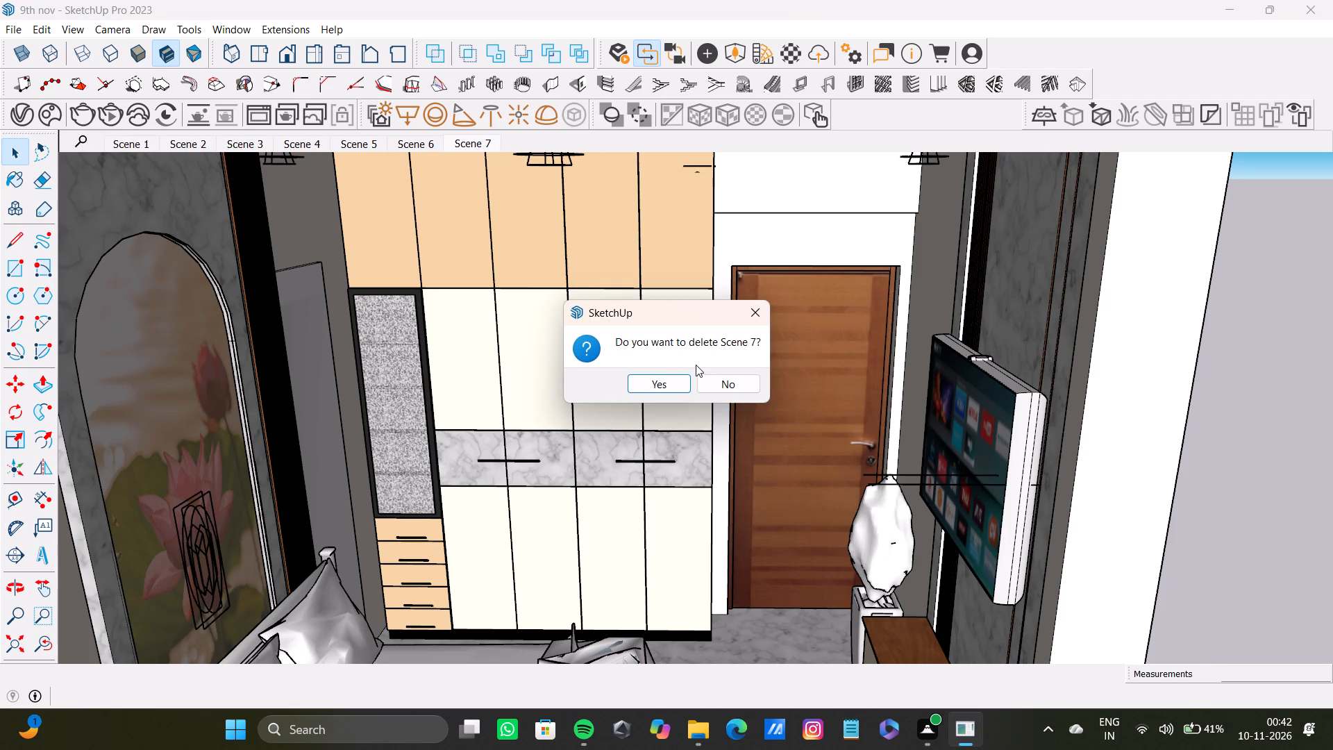
click(669, 378)
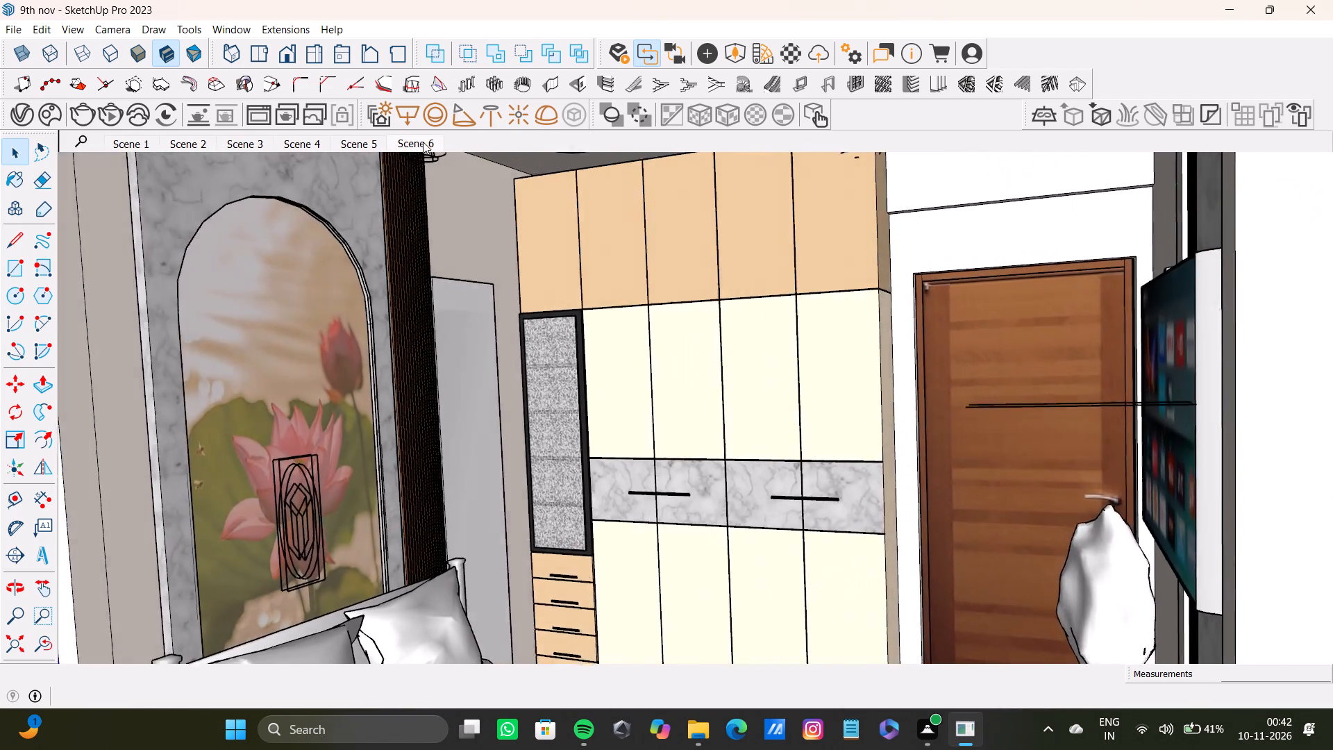
right_click(421, 139)
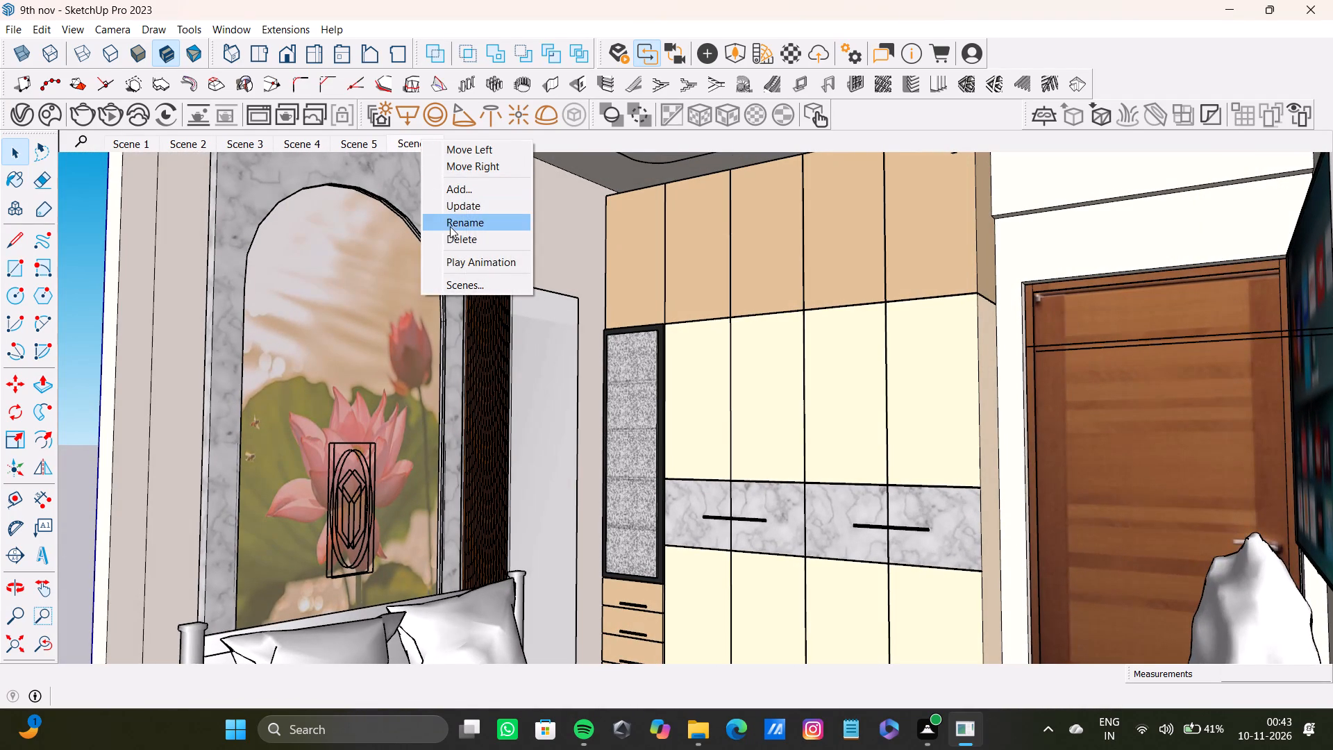
click(454, 243)
click(666, 385)
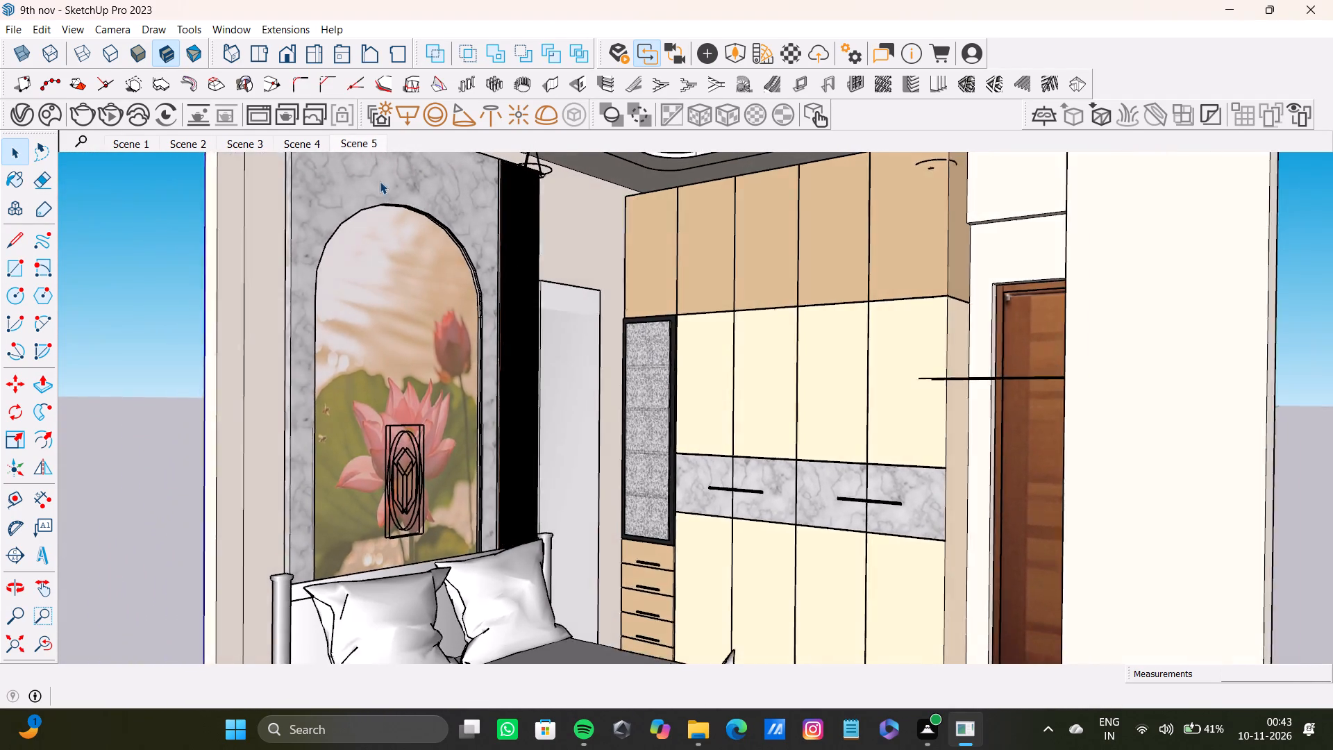
right_click(369, 145)
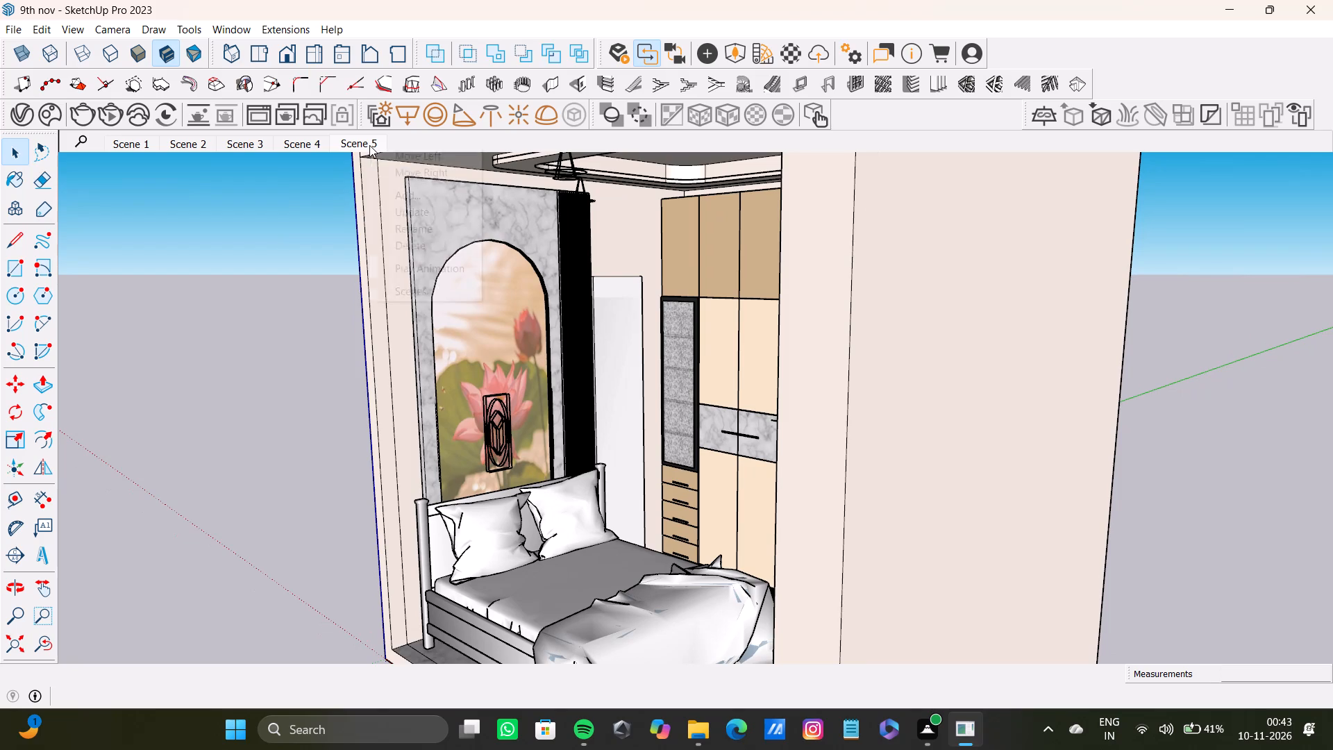
click(401, 252)
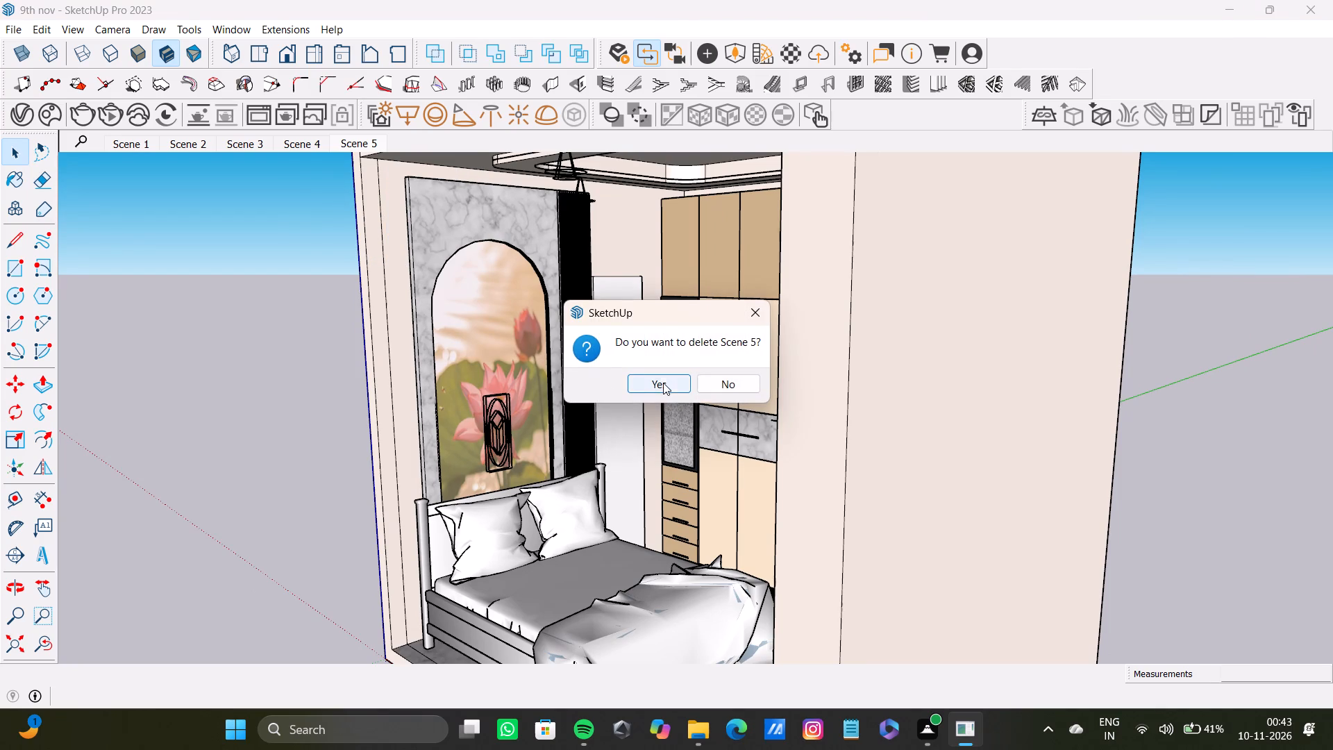
click(663, 383)
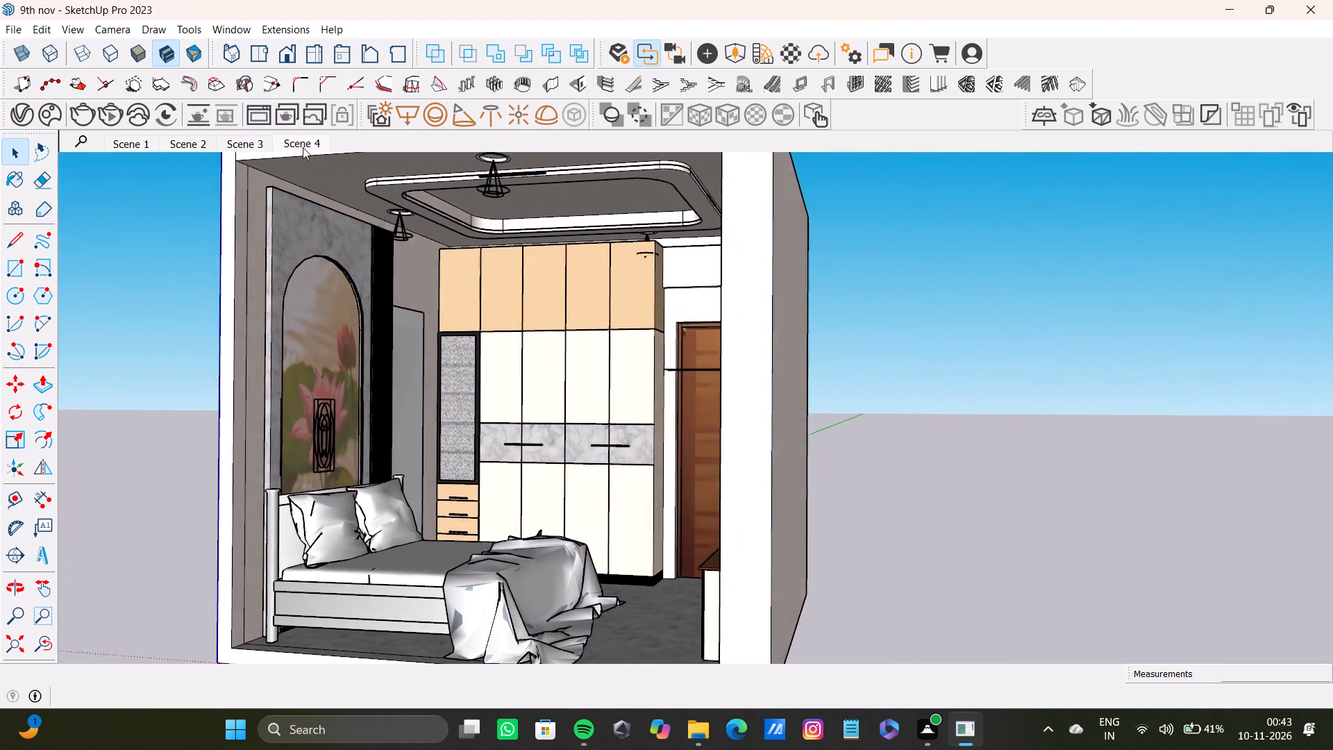
Delete the remaining stored scenes, Scene 4, Scene 3, Scene 2 and Scene 1.
right_click(303, 147)
click(367, 252)
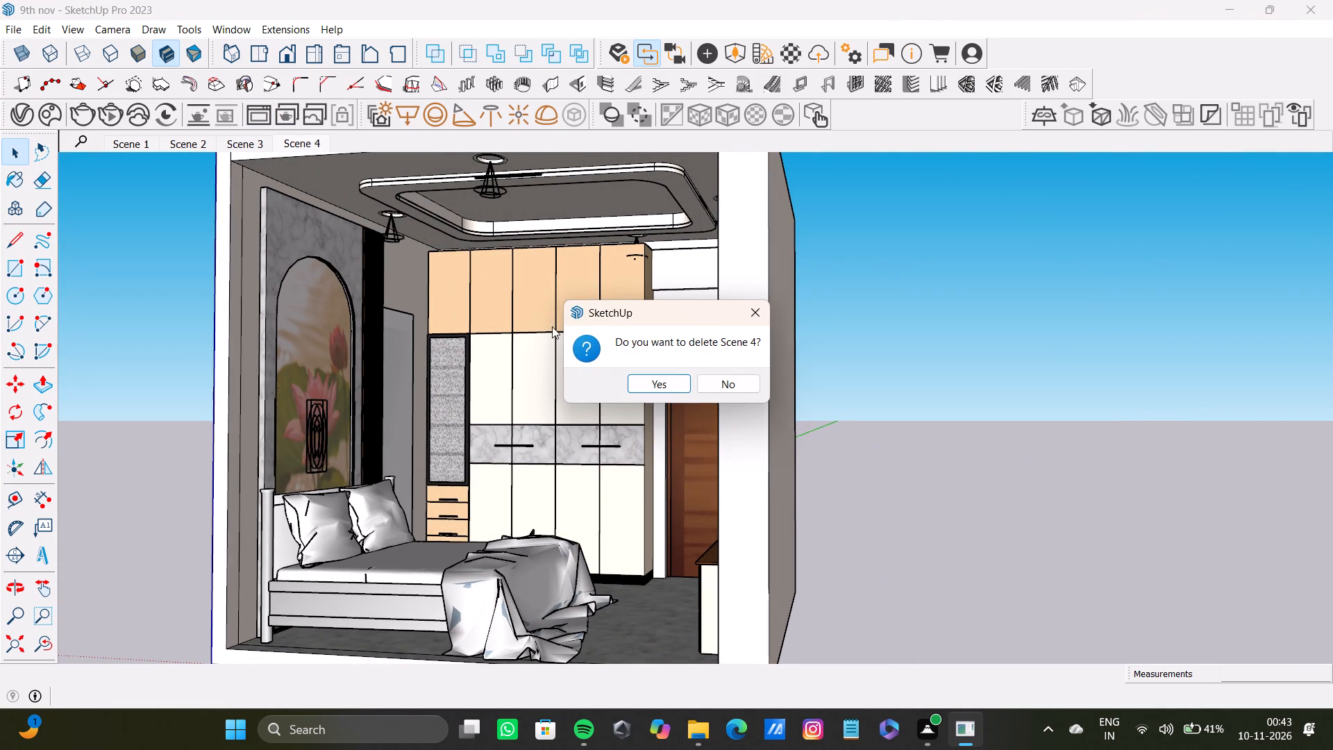
click(651, 378)
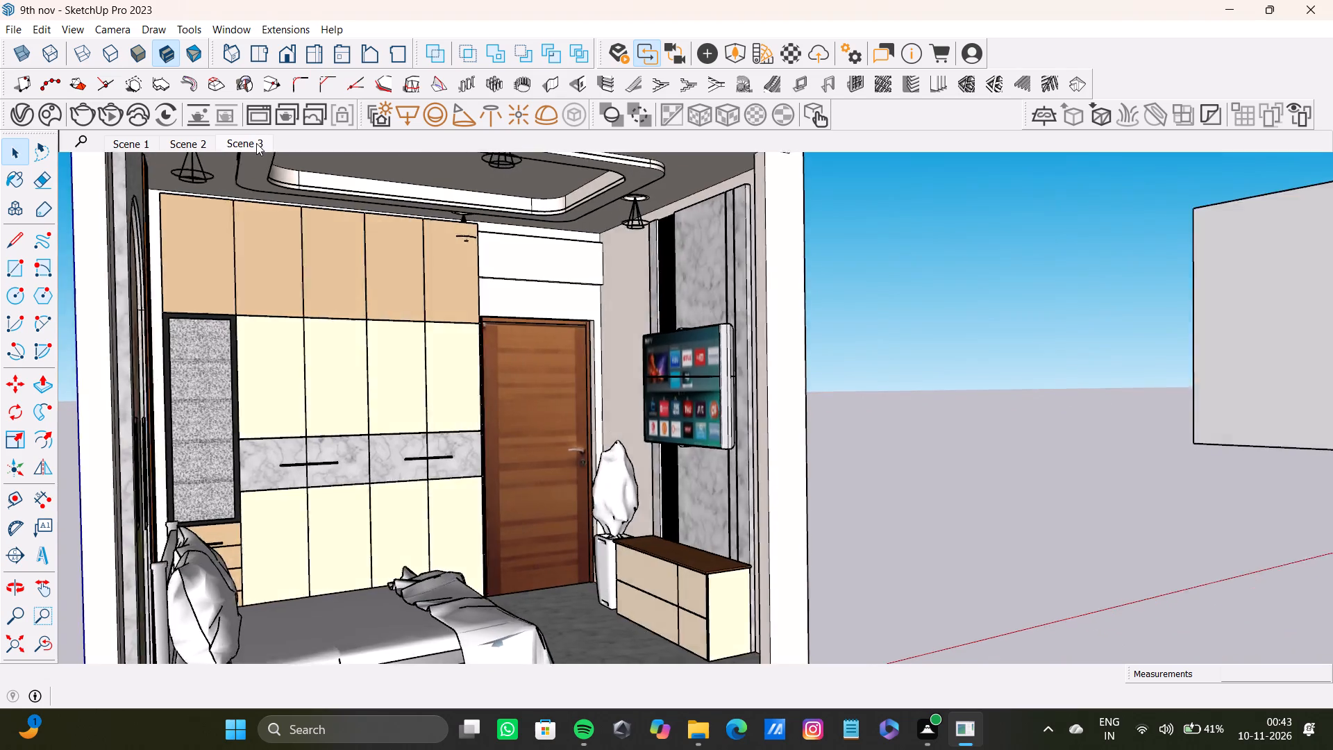
right_click(256, 143)
click(337, 243)
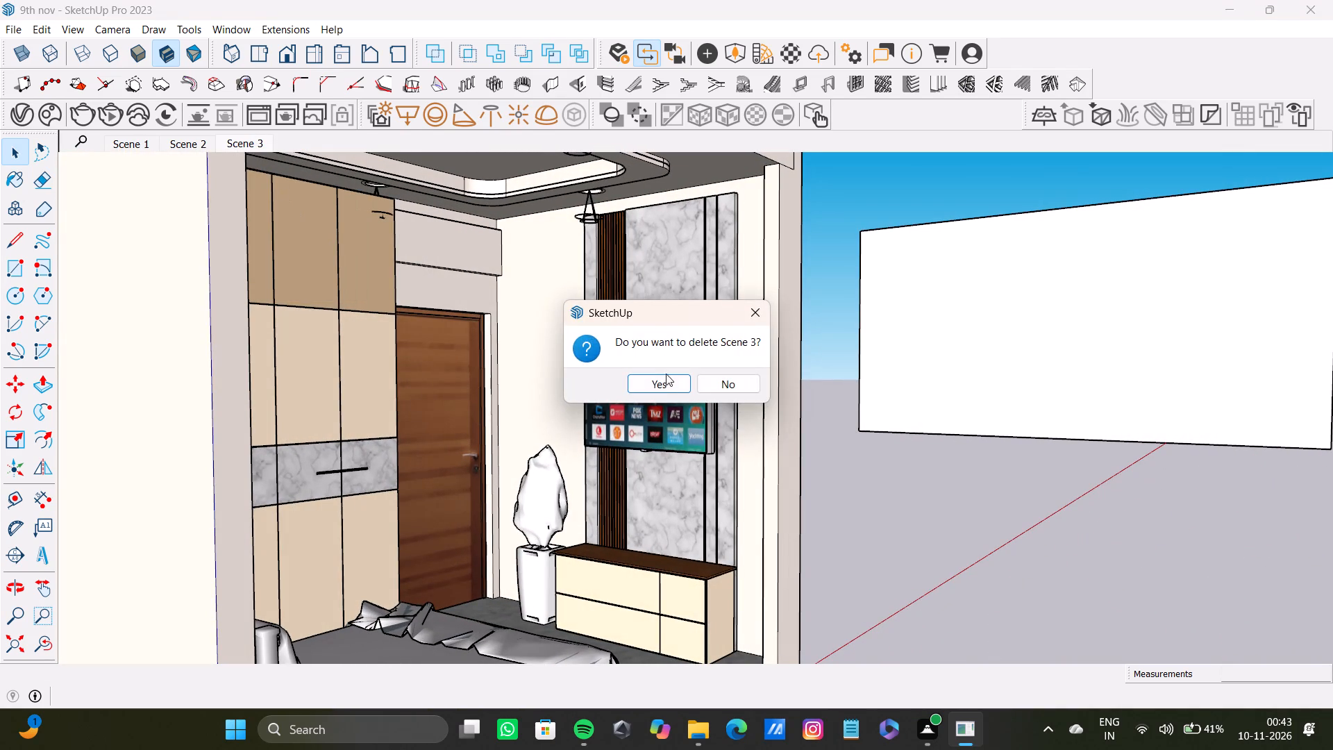
click(669, 384)
right_click(183, 147)
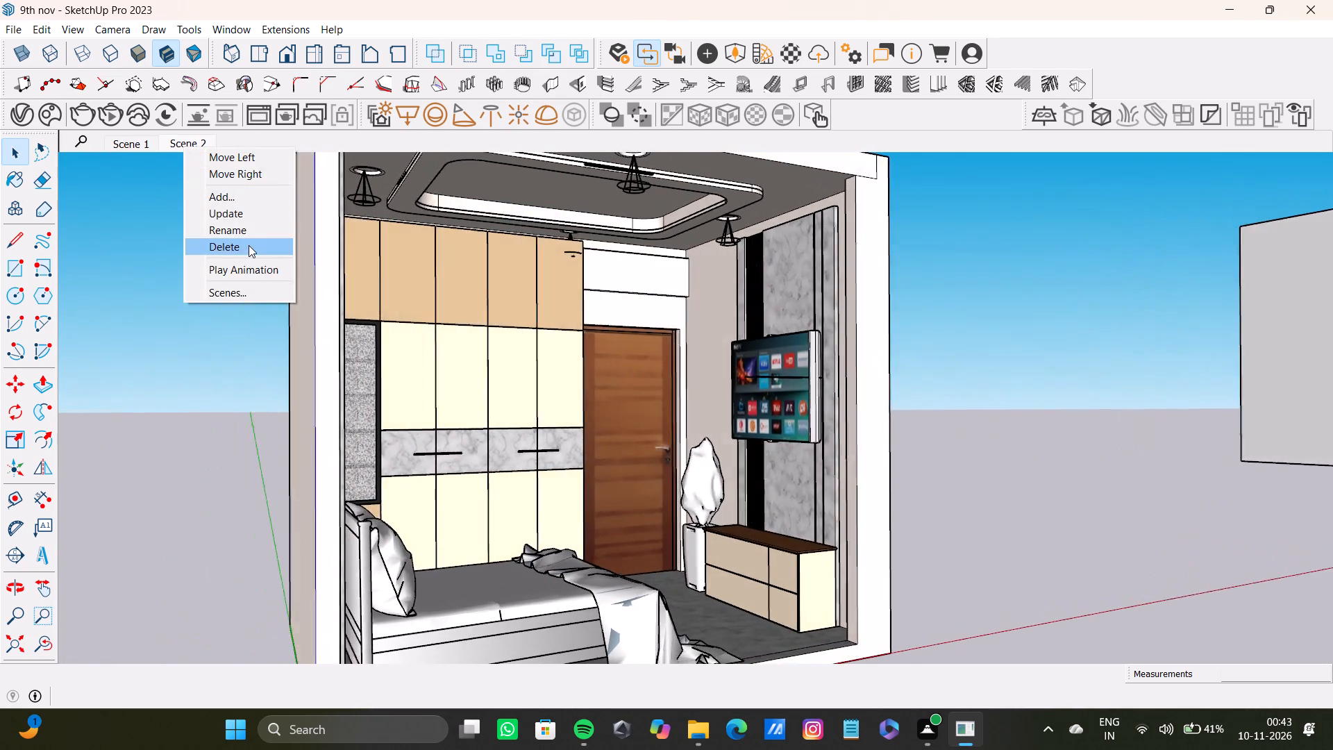
click(249, 245)
click(642, 387)
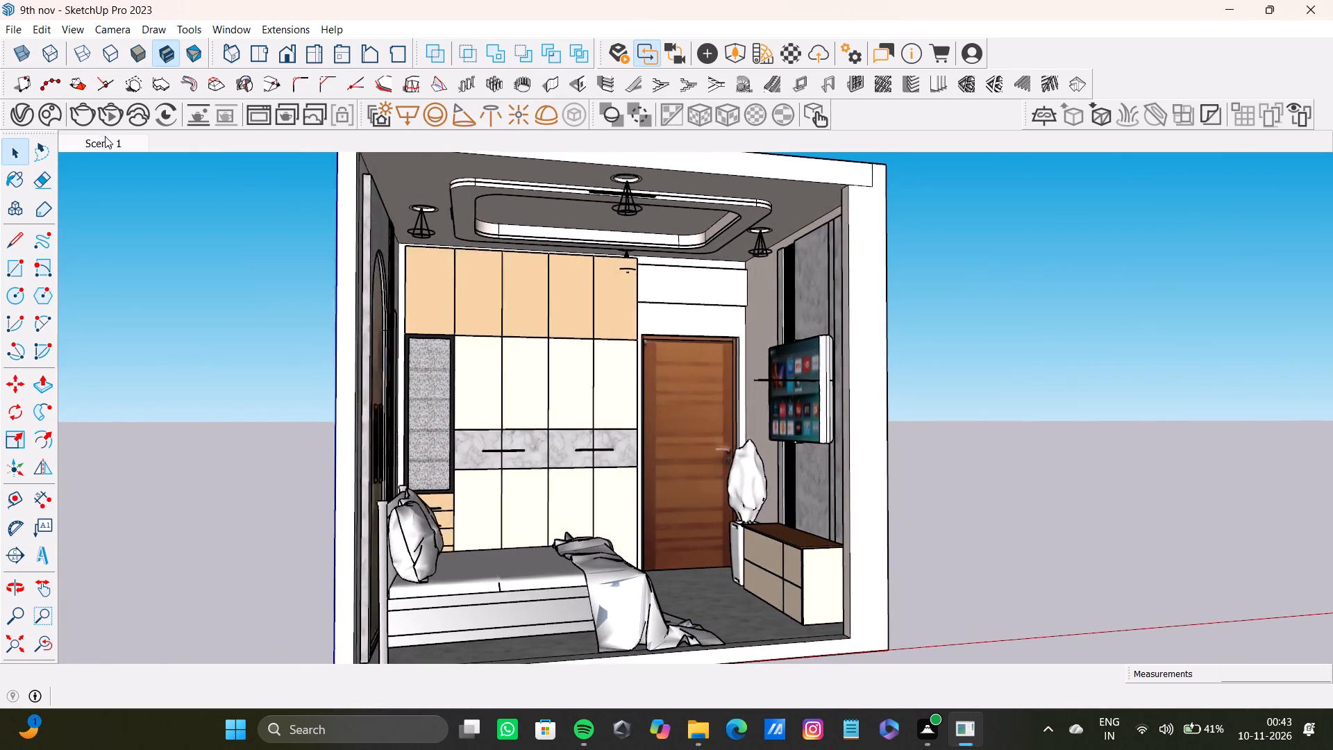
right_click(107, 137)
click(194, 237)
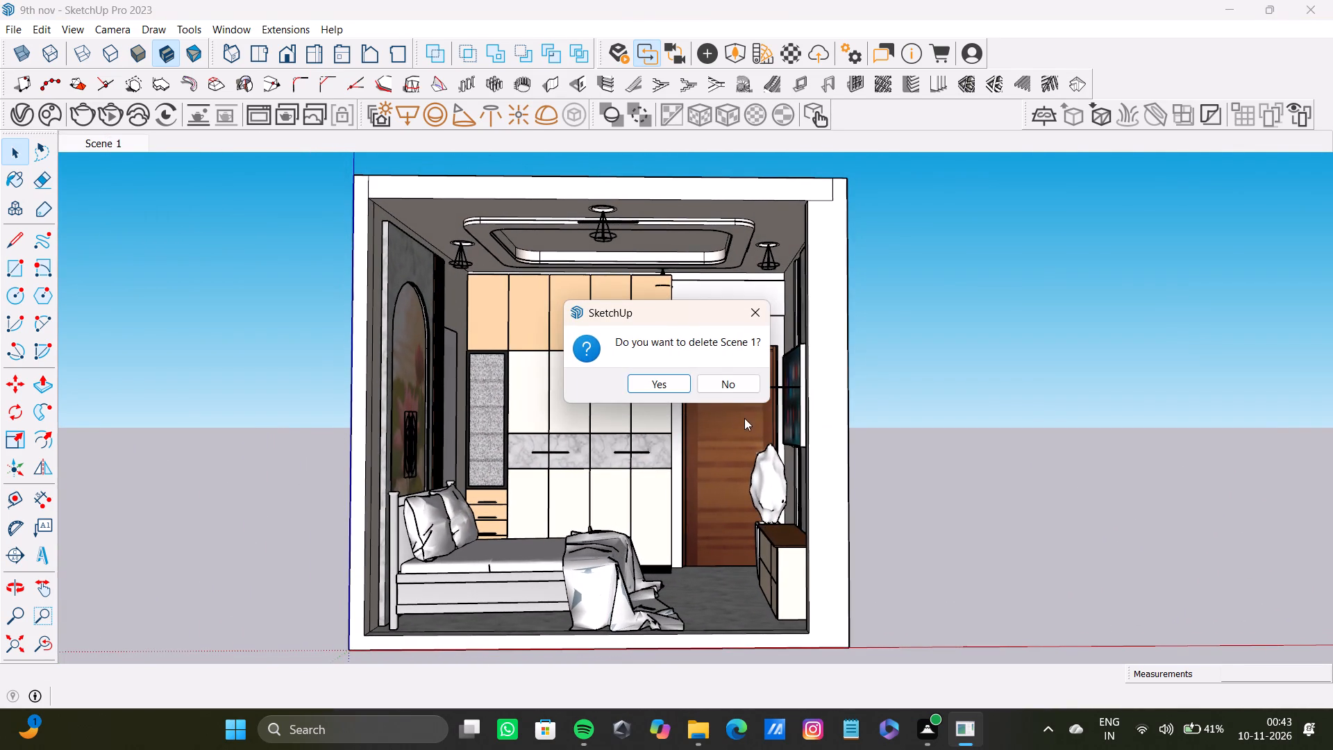
click(671, 383)
Examine the bedroom through its open side, then the whole model from above with the separate walled structure beside it.
middle_drag(608, 484, 857, 487)
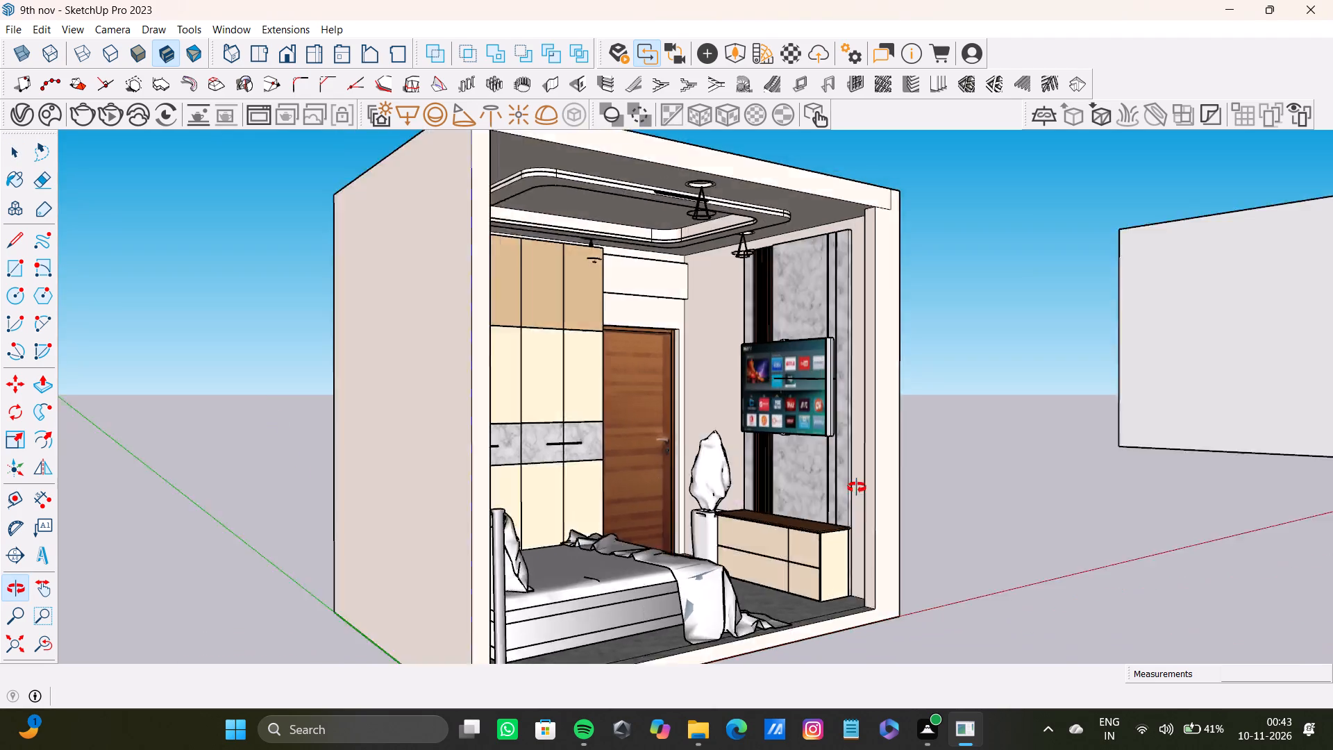
middle_drag(857, 487, 618, 474)
scroll(604, 477, down, 13)
shift+middle_drag(604, 474, 573, 447)
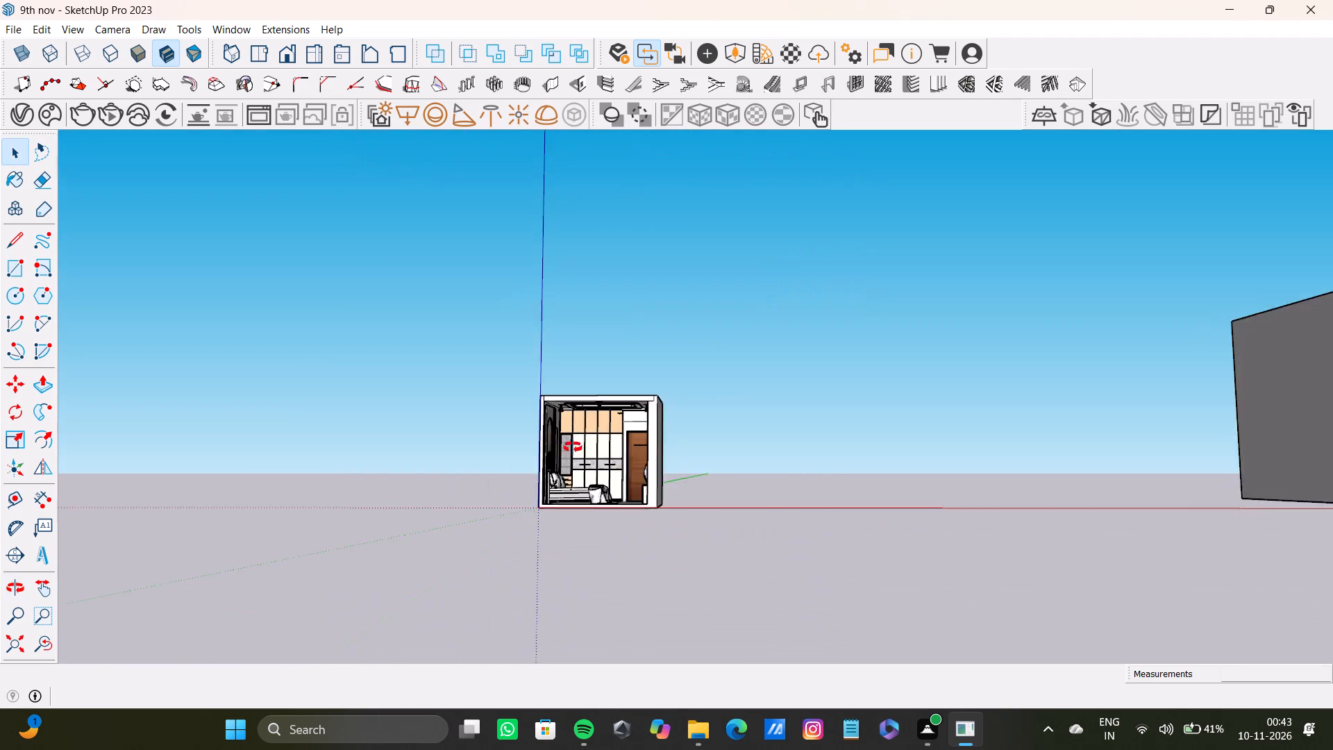
shift+middle_drag(573, 447, 585, 410)
scroll(612, 443, up, 4)
scroll(614, 444, down, 4)
middle_drag(611, 411, 626, 586)
scroll(625, 592, down, 1)
scroll(589, 461, up, 2)
shift+scroll(588, 460, down, 8)
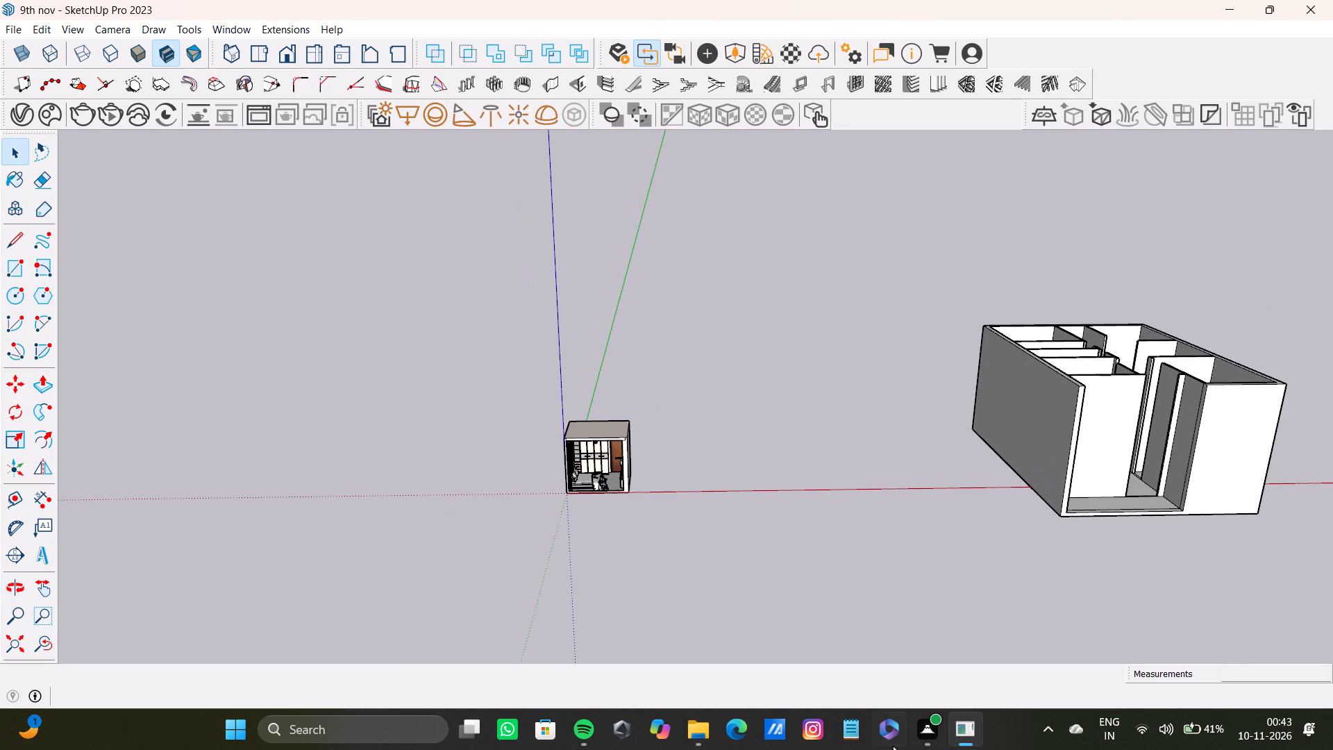
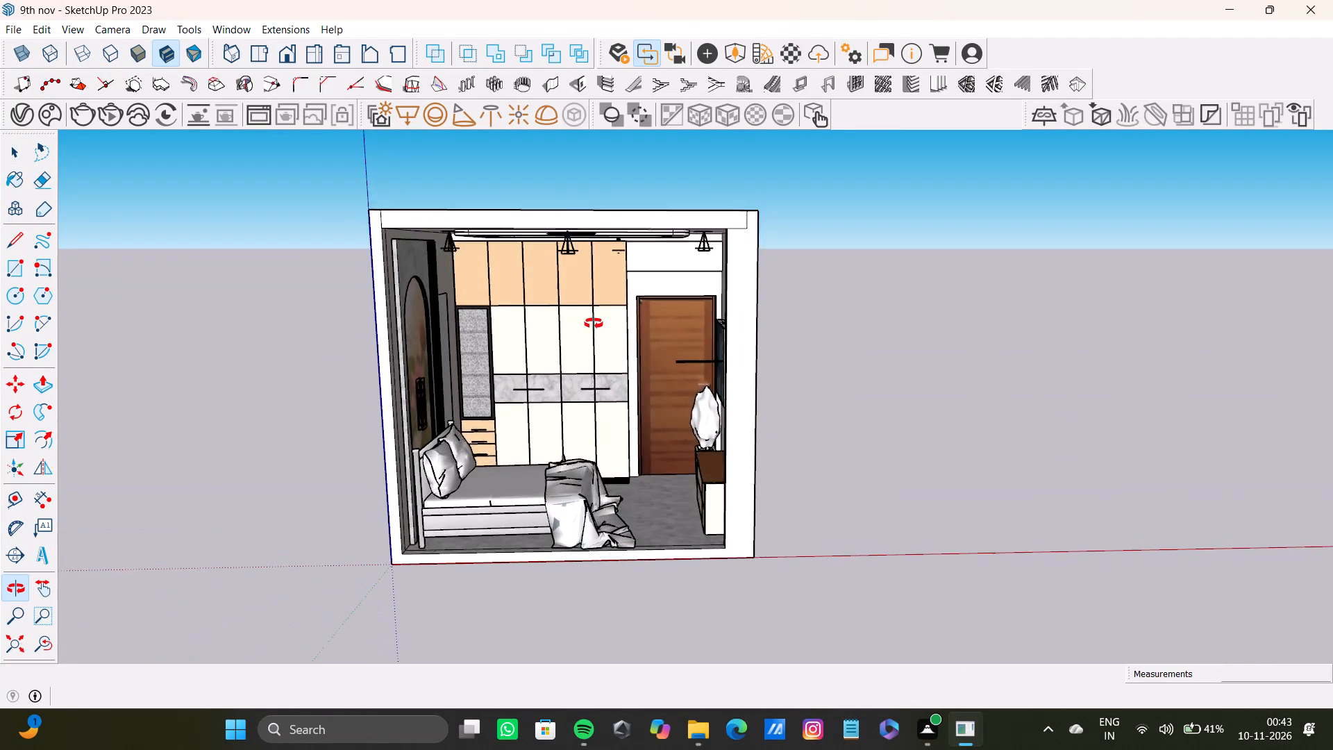
Examine the bedroom model from several angles, including the bed wall, wardrobe, door, TV unit and false ceiling.
scroll(583, 338, down, 3)
shift+middle_drag(582, 340, 891, 310)
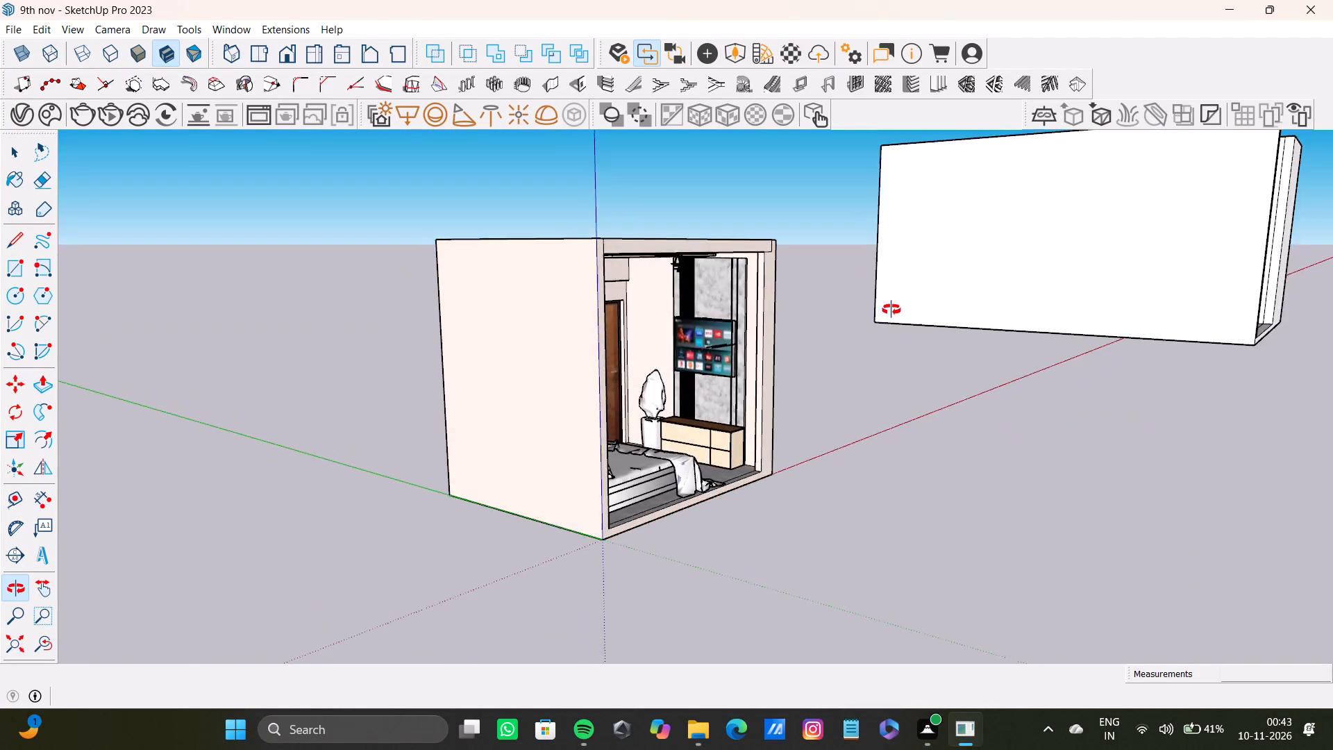
shift+middle_drag(891, 310, 692, 309)
scroll(653, 340, down, 2)
scroll(609, 342, up, 8)
middle_drag(603, 357, 612, 257)
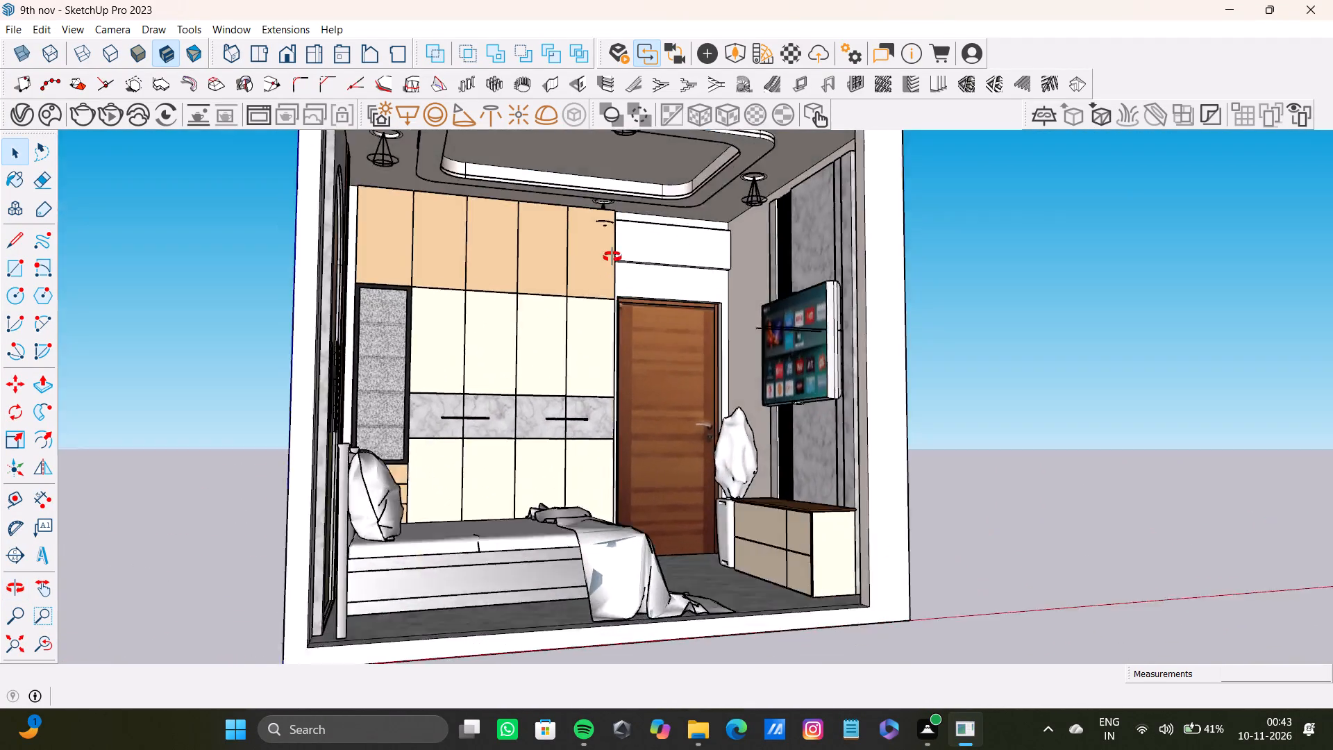
middle_drag(612, 257, 582, 212)
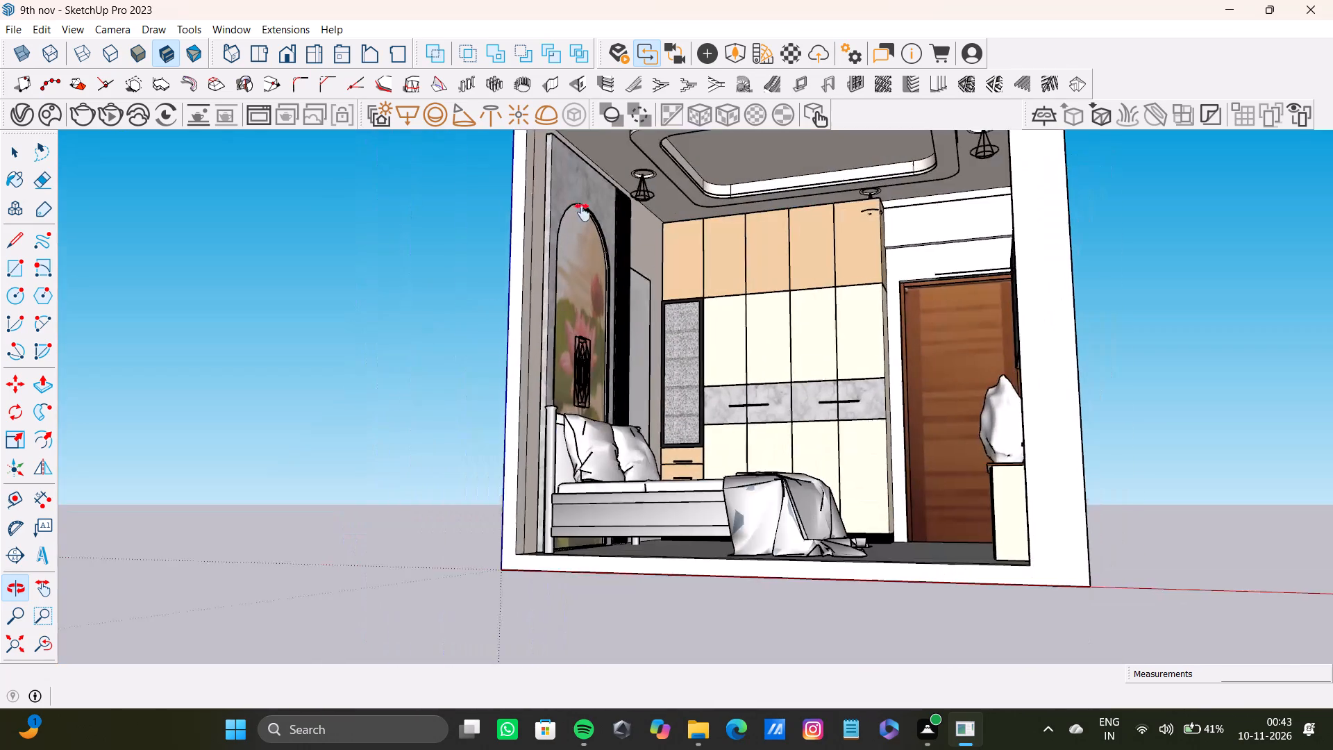
middle_drag(582, 212, 583, 212)
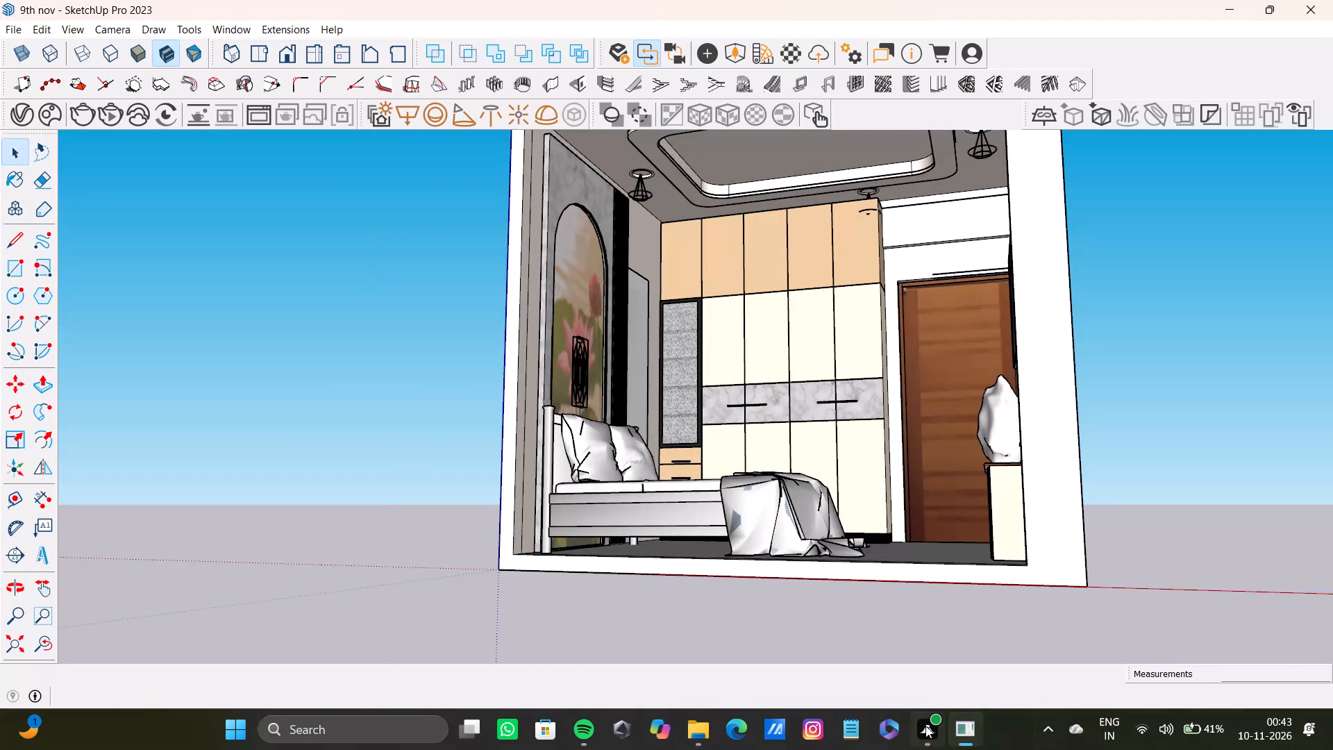
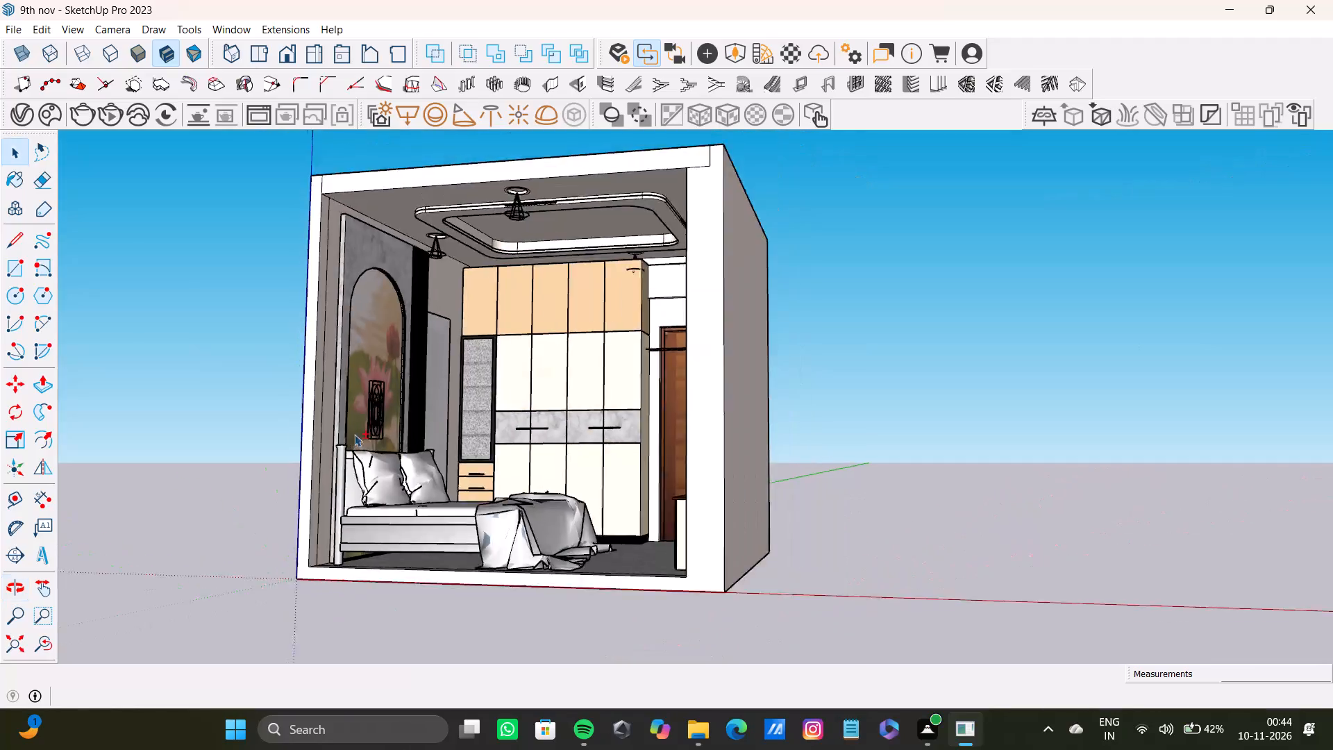
Look over the separate unfurnished apartment wall model standing beside the furnished bedroom.
shift+middle_drag(369, 427, 531, 507)
scroll(531, 495, down, 4)
shift+middle_drag(531, 495, 582, 424)
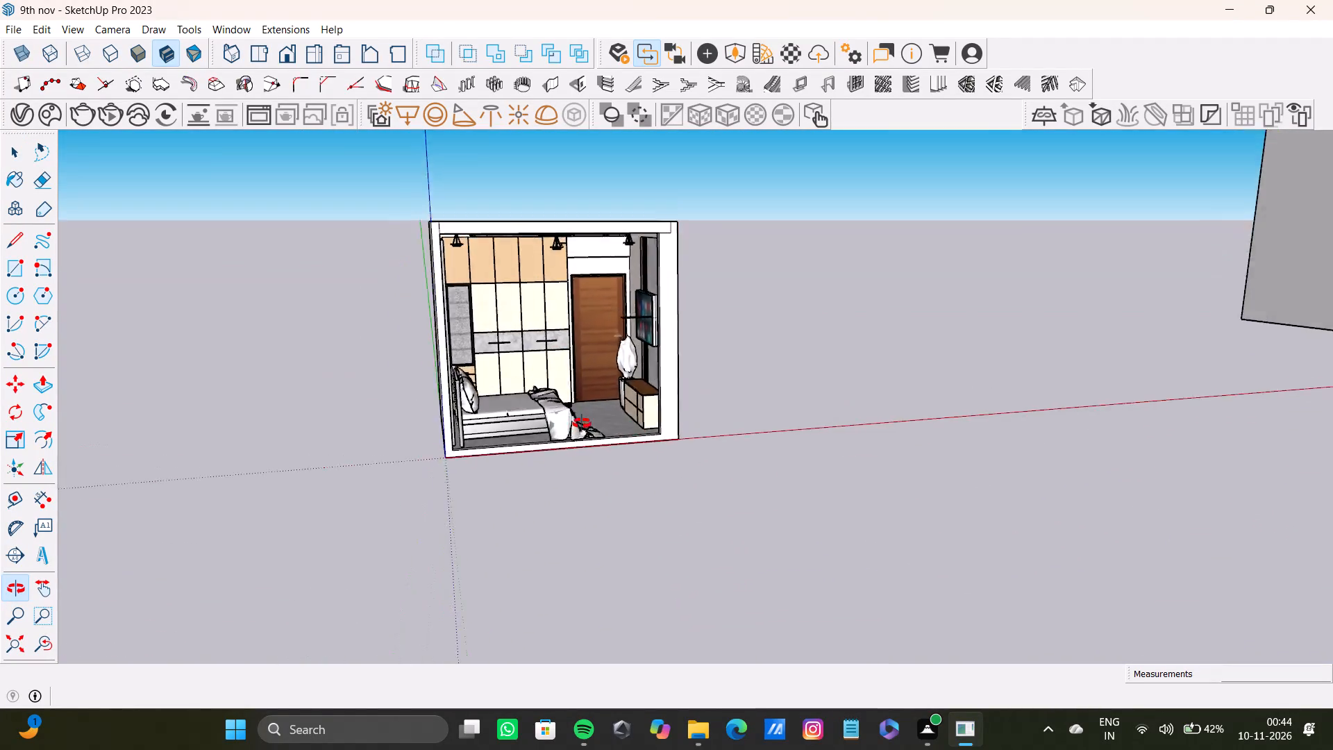
shift+middle_drag(582, 424, 355, 332)
shift+scroll(362, 318, down, 4)
shift+middle_drag(478, 352, 486, 379)
scroll(495, 377, down, 6)
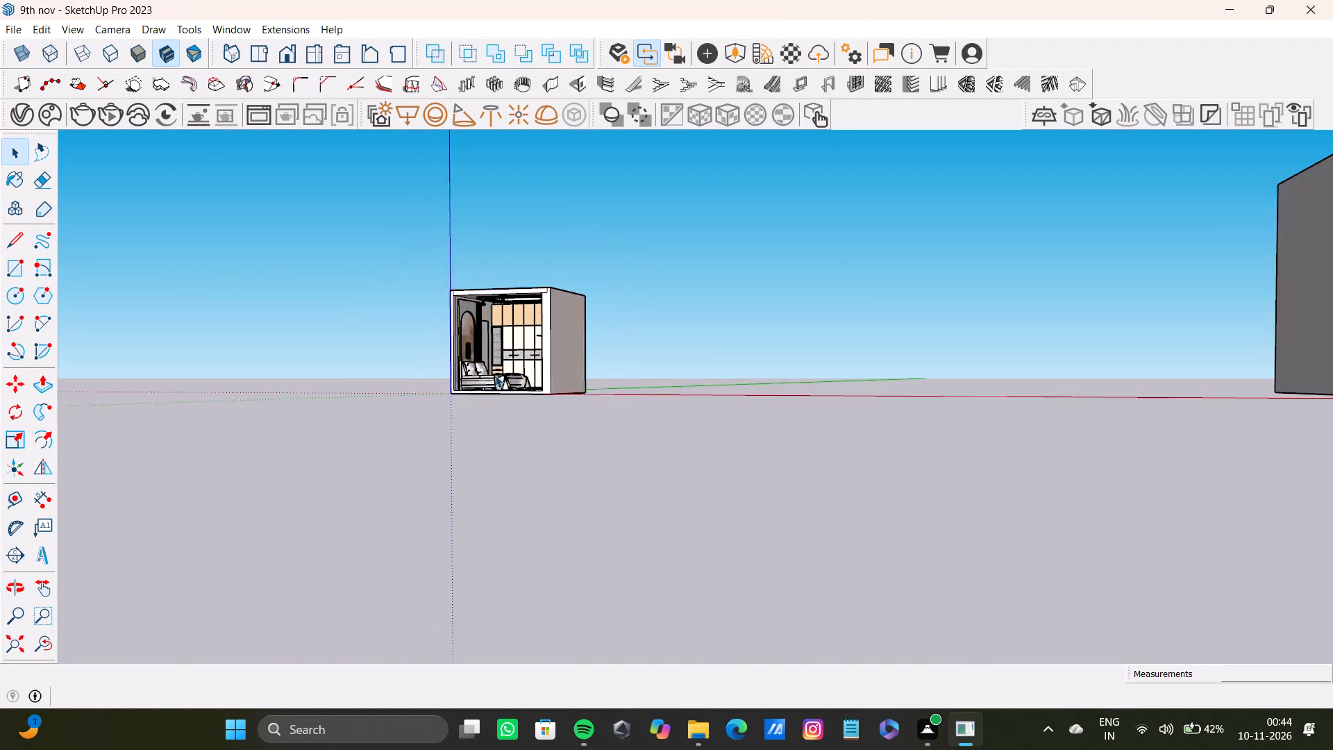
scroll(495, 375, down, 2)
shift+middle_drag(510, 366, 679, 449)
scroll(626, 406, down, 9)
shift+middle_drag(873, 403, 682, 423)
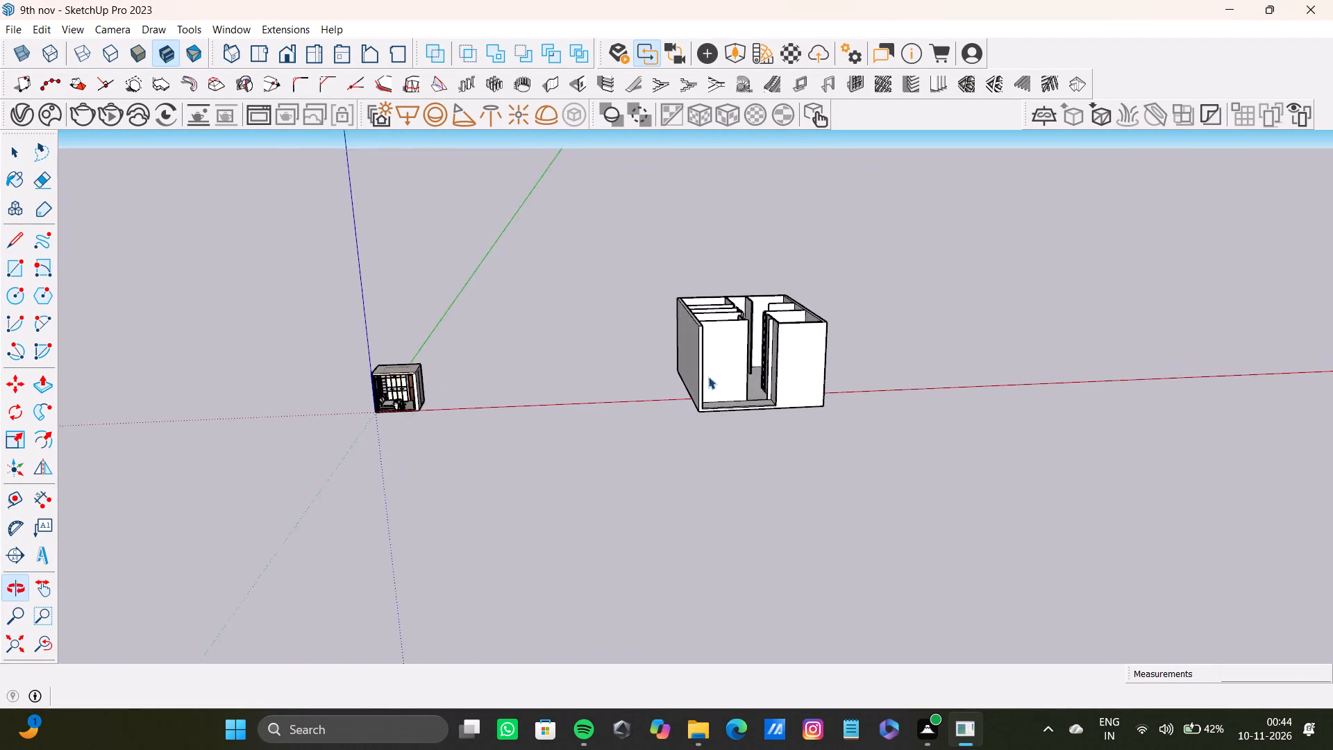
scroll(749, 329, up, 8)
scroll(755, 324, down, 9)
shift+middle_drag(746, 347, 564, 354)
scroll(726, 317, up, 5)
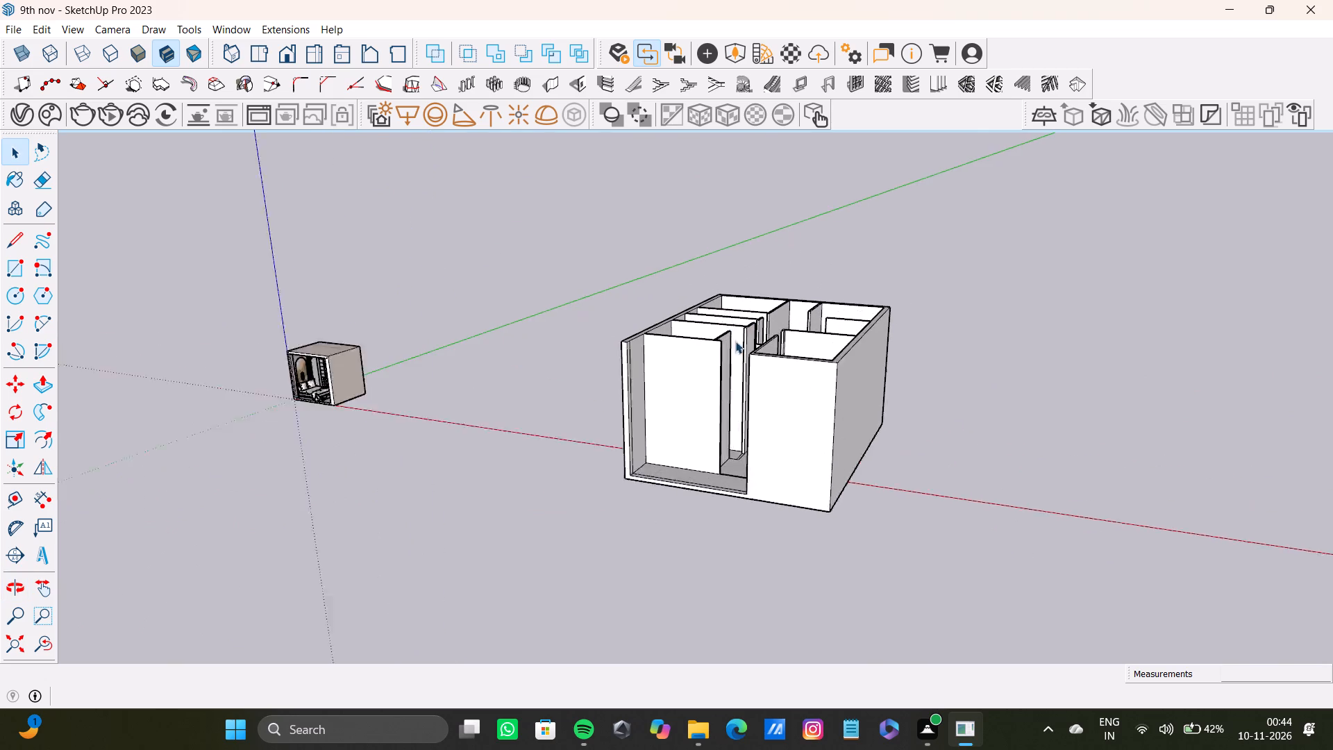
scroll(735, 341, up, 5)
middle_drag(716, 370, 619, 436)
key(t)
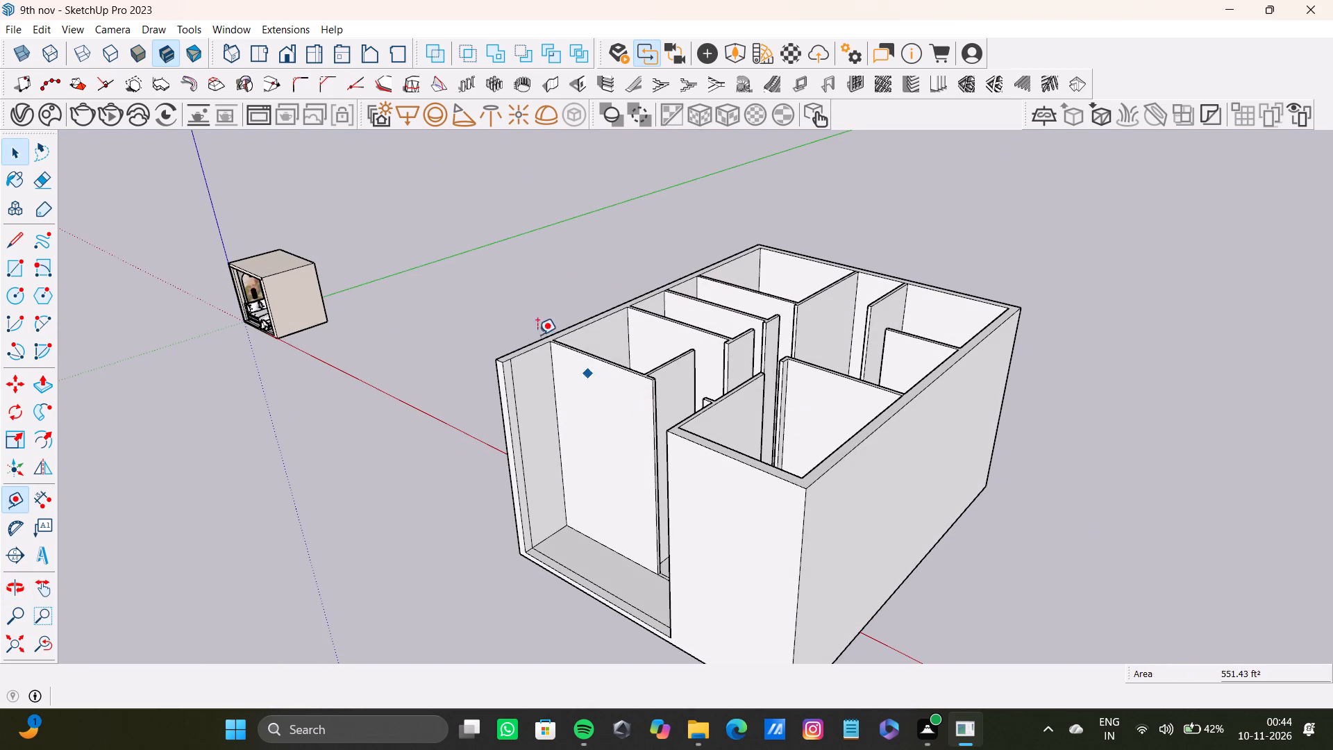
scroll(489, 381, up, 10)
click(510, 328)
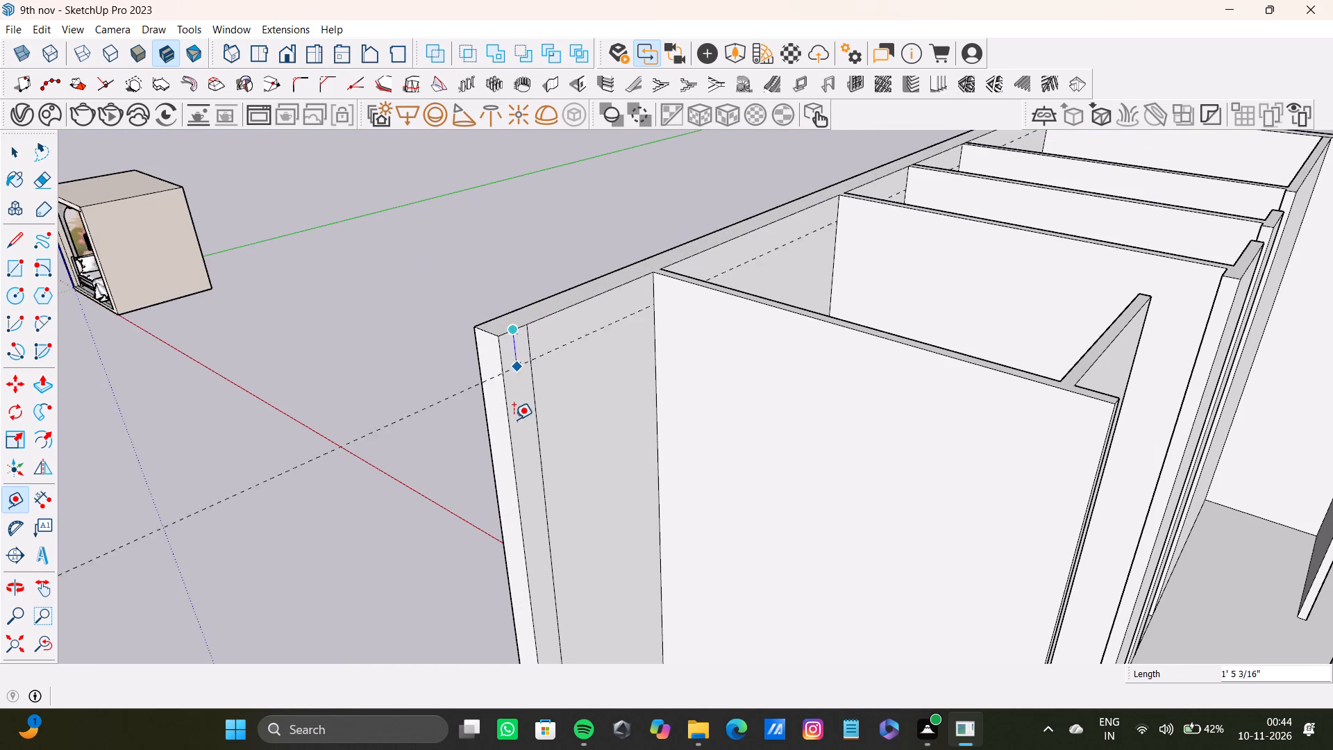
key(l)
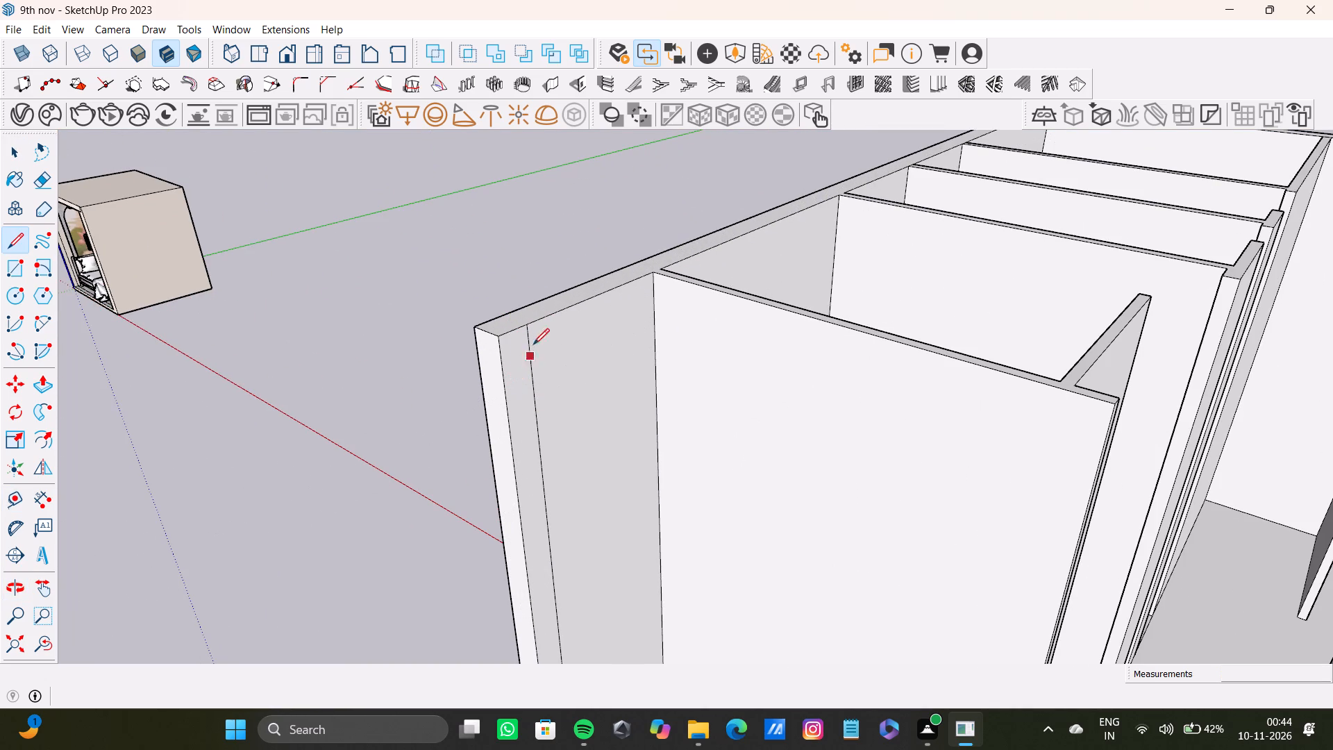
Place a horizontal guide below the top edge of the outer wall's end strip beside the wide front opening.
key(t)
scroll(508, 348, up, 4)
click(518, 317)
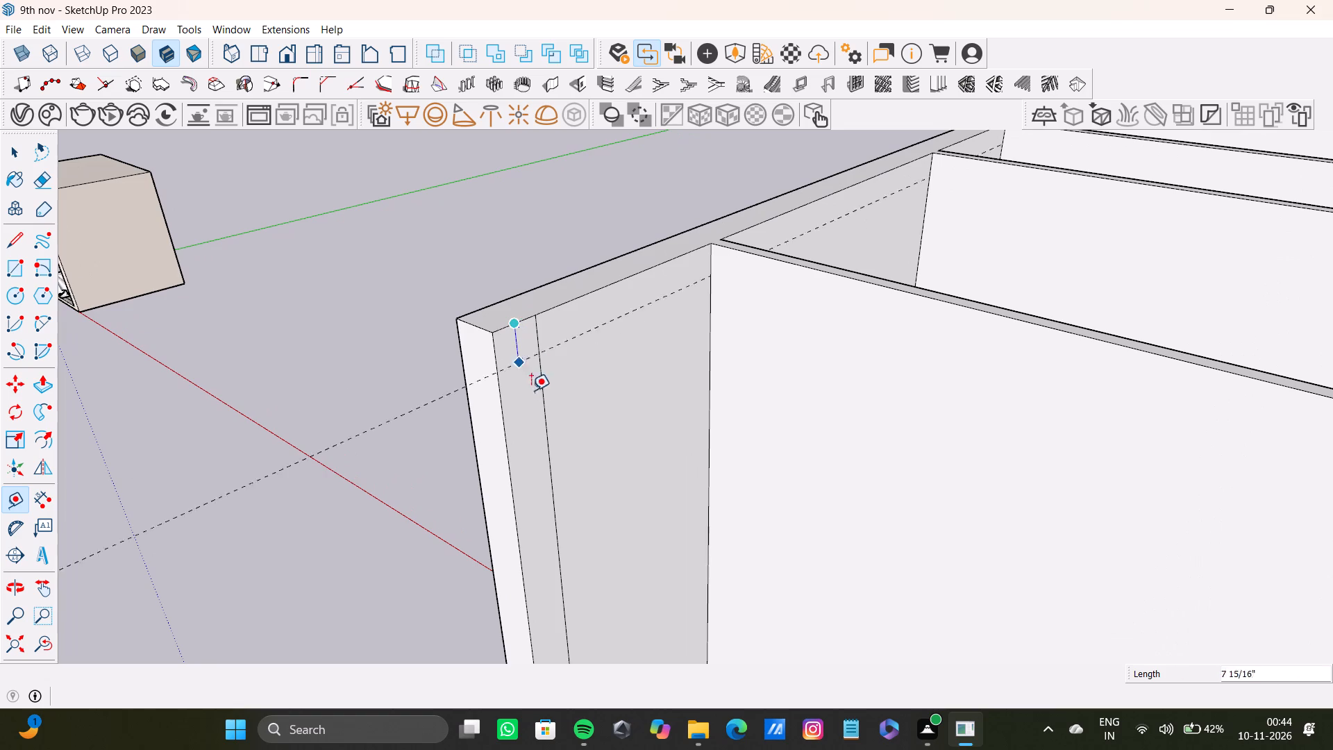
click(533, 403)
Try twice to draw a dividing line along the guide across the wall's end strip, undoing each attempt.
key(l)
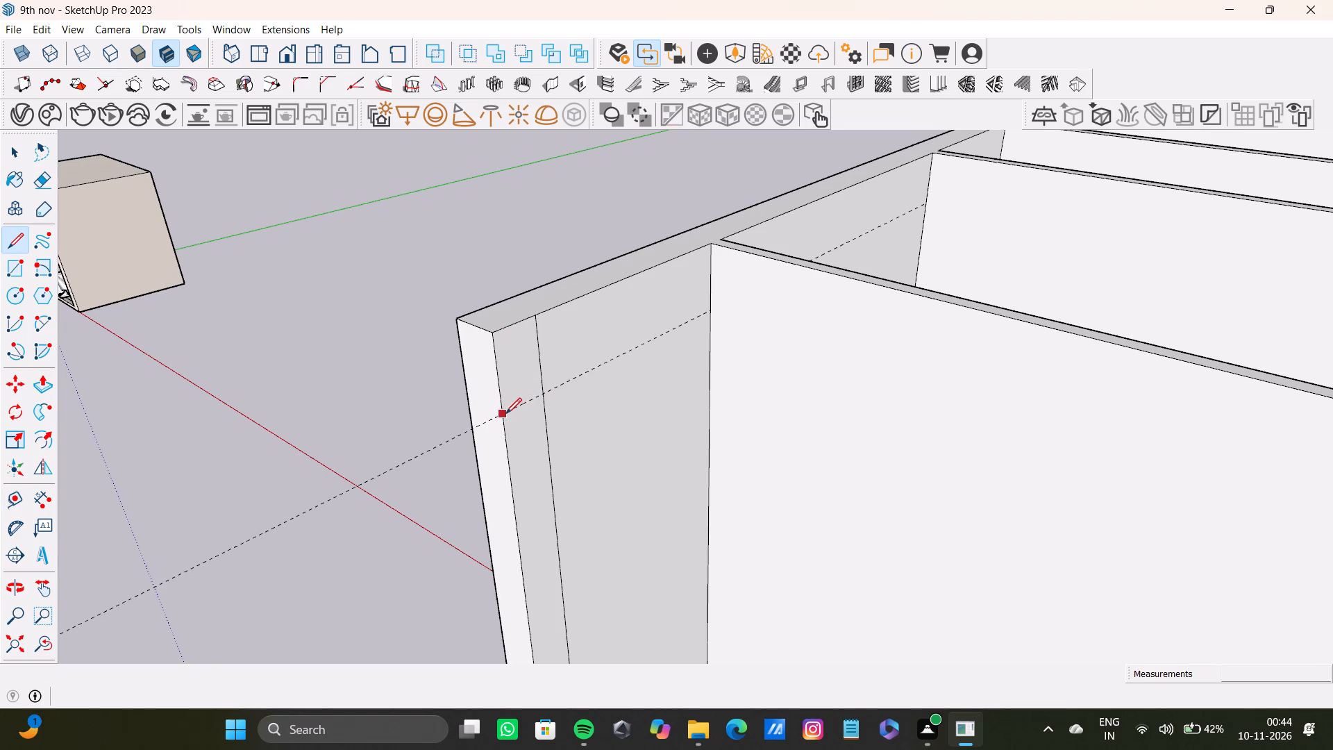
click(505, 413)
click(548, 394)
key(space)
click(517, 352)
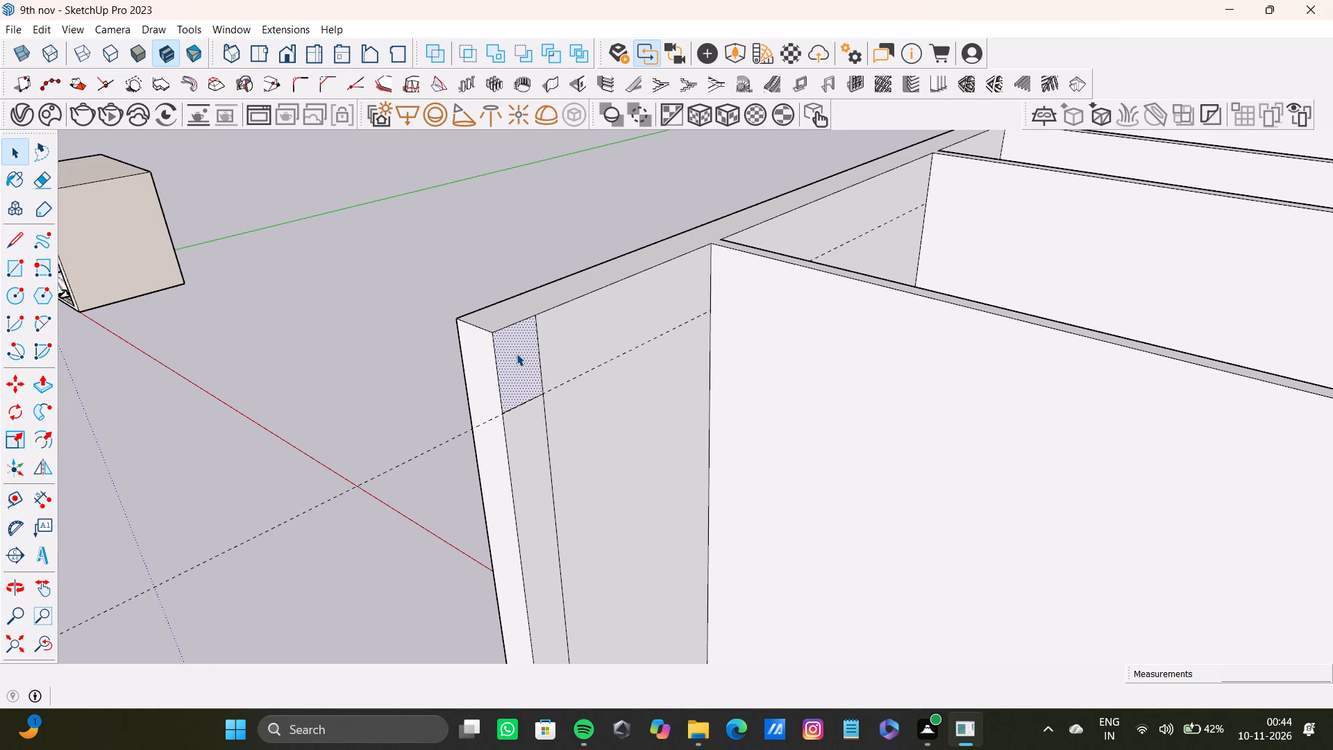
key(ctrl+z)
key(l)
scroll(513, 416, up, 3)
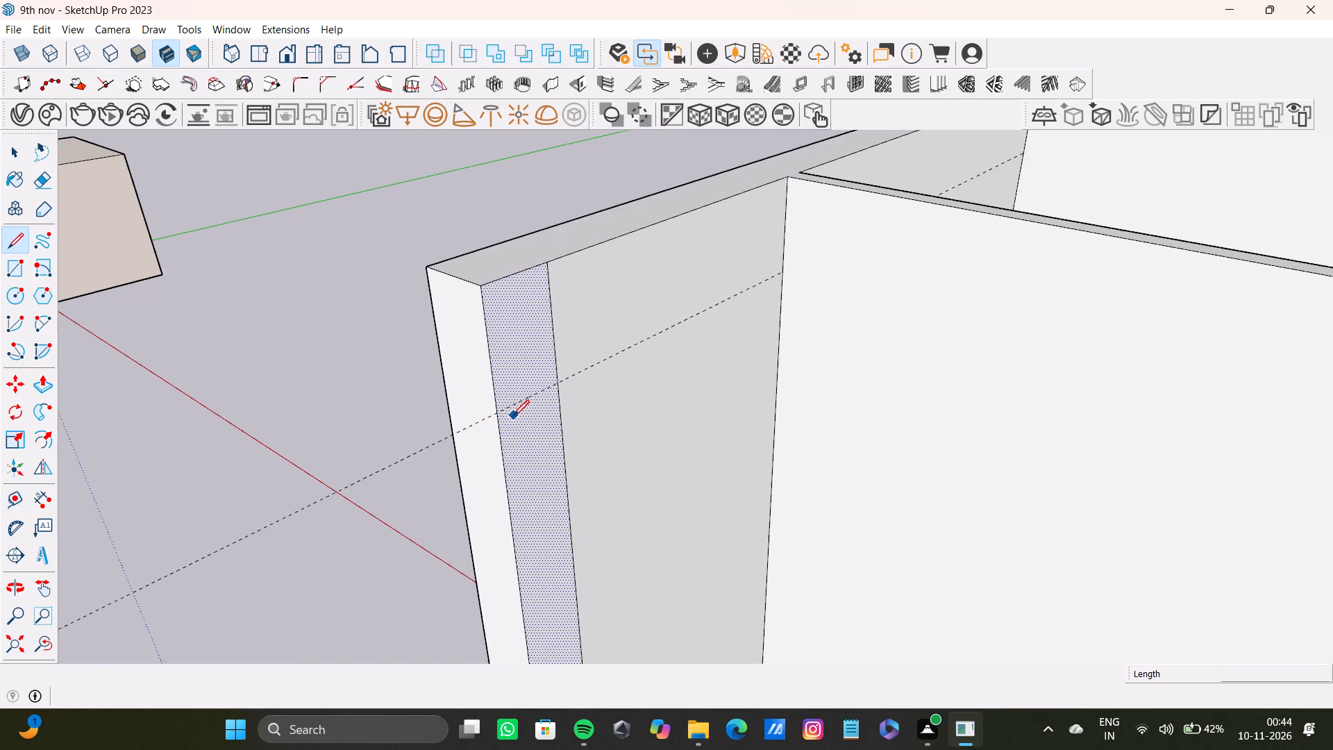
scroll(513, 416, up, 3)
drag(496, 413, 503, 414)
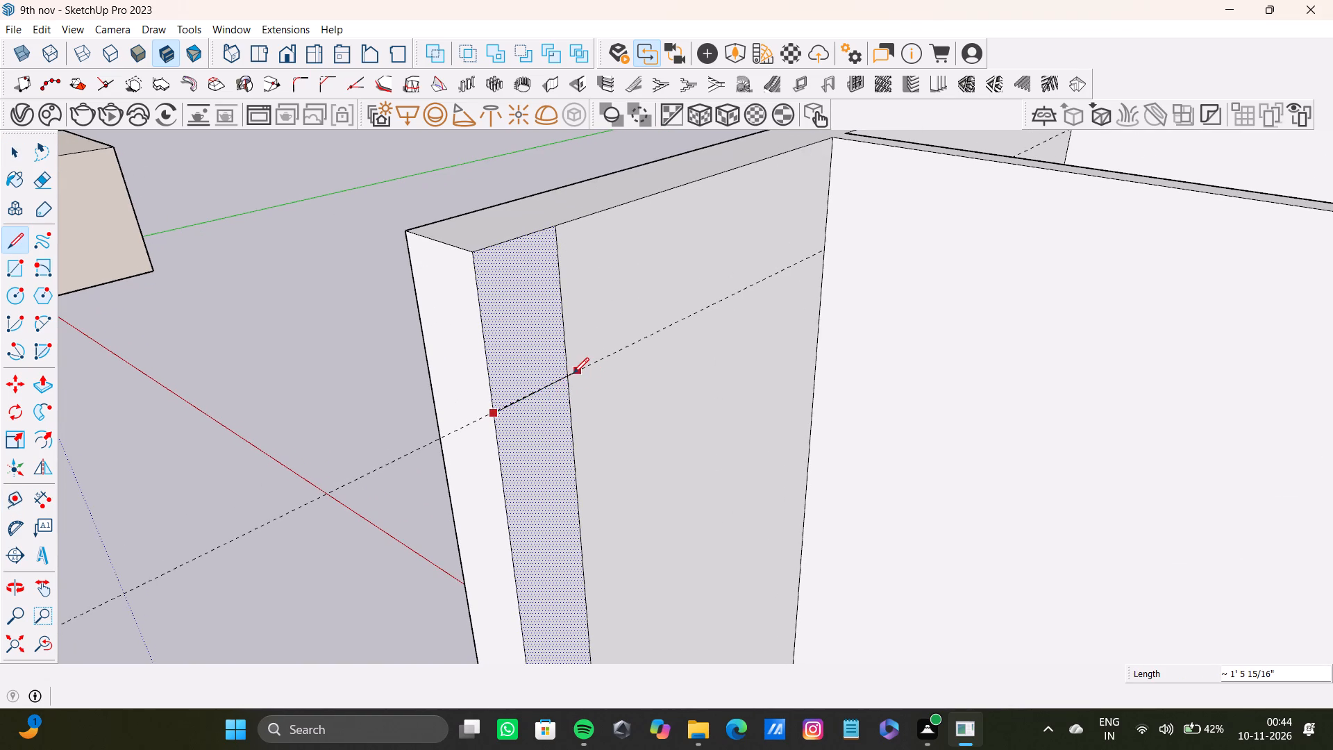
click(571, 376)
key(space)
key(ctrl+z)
Draw a line along the guide across the end strip to separate its upper part.
scroll(506, 382, up, 3)
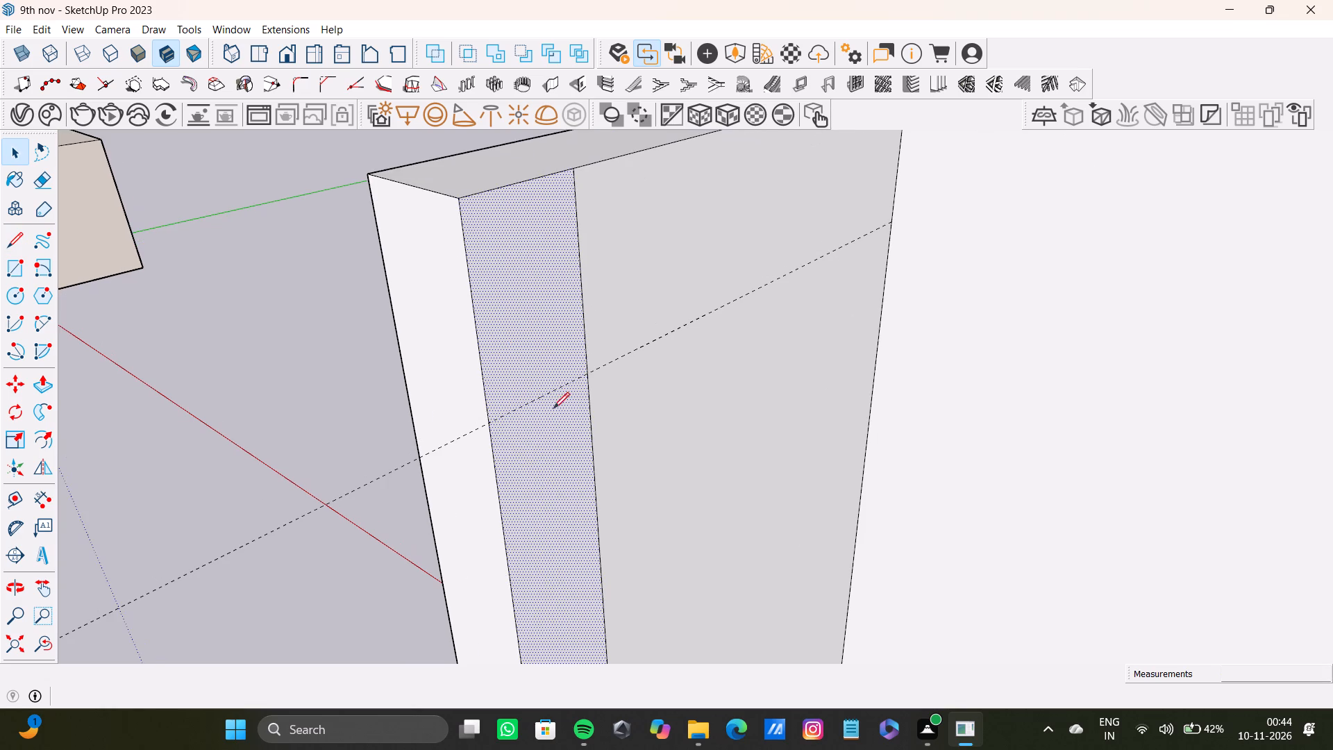
key(l)
scroll(505, 399, up, 6)
click(478, 440)
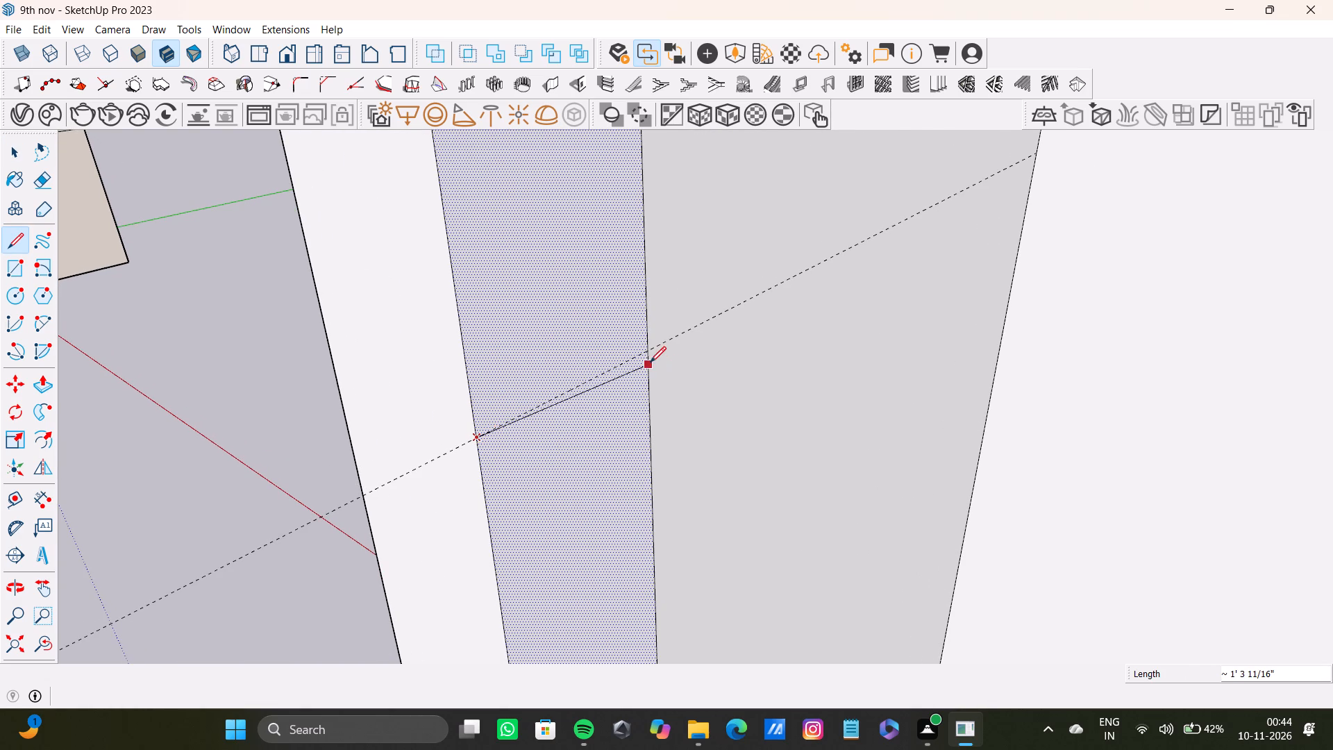
click(650, 350)
Push/Pull the upper face of the strip across the wide front opening to the opposite wall, forming a lintel.
key(space)
click(510, 308)
key(p)
drag(511, 308, 731, 415)
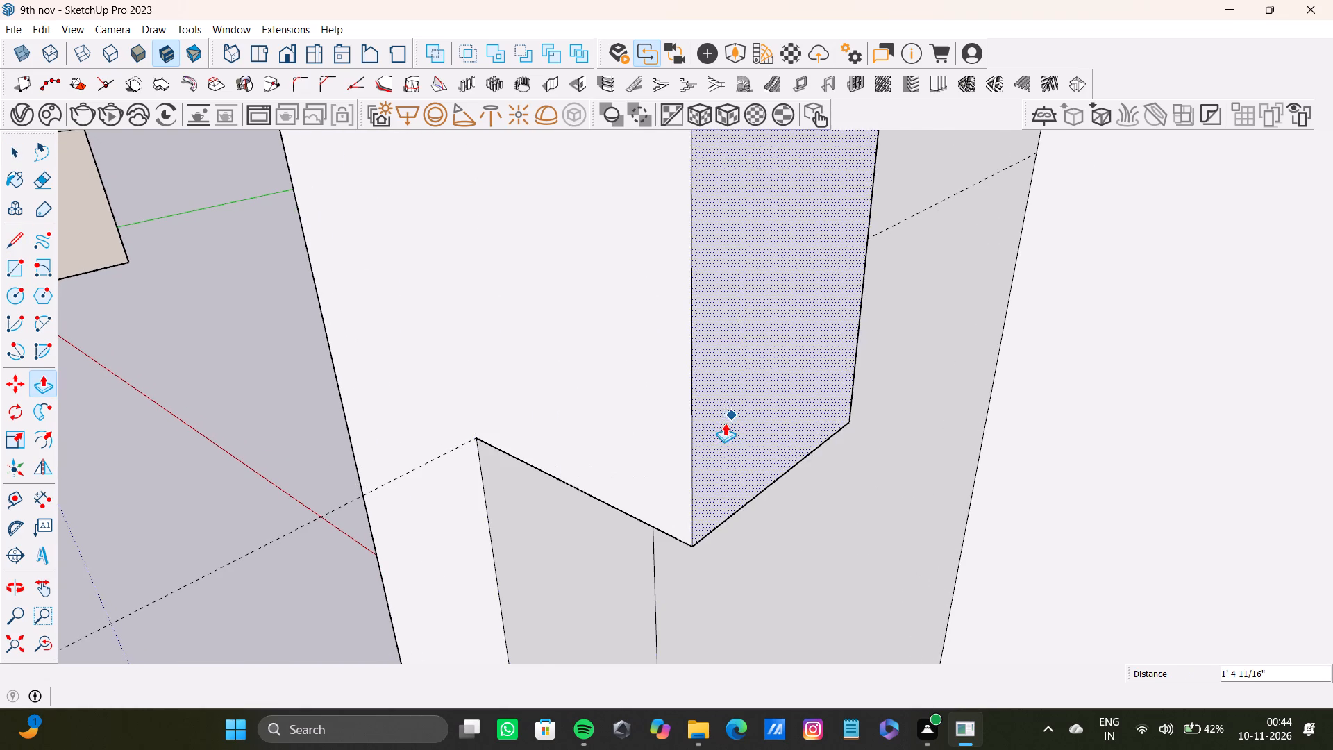
scroll(707, 425, down, 16)
middle_drag(569, 440, 787, 477)
shift+middle_drag(671, 426, 578, 423)
shift+scroll(577, 422, down, 1)
drag(582, 410, 586, 410)
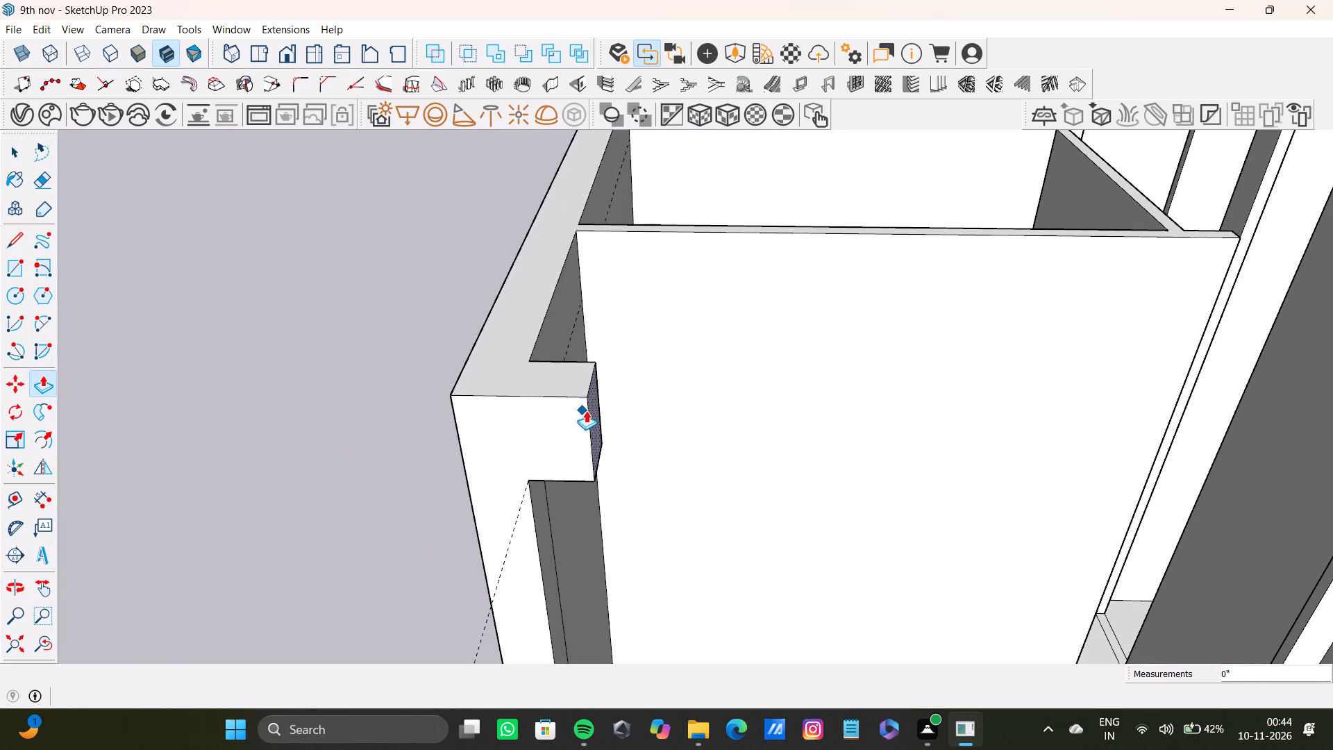
drag(586, 410, 1081, 485)
scroll(1073, 487, down, 3)
shift+middle_drag(1030, 490, 474, 431)
drag(487, 378, 1059, 446)
Place a guide about 1.5 ft below the top of the inner partition's end face, behind the front opening.
scroll(687, 435, down, 9)
middle_drag(667, 460, 580, 547)
scroll(819, 436, up, 3)
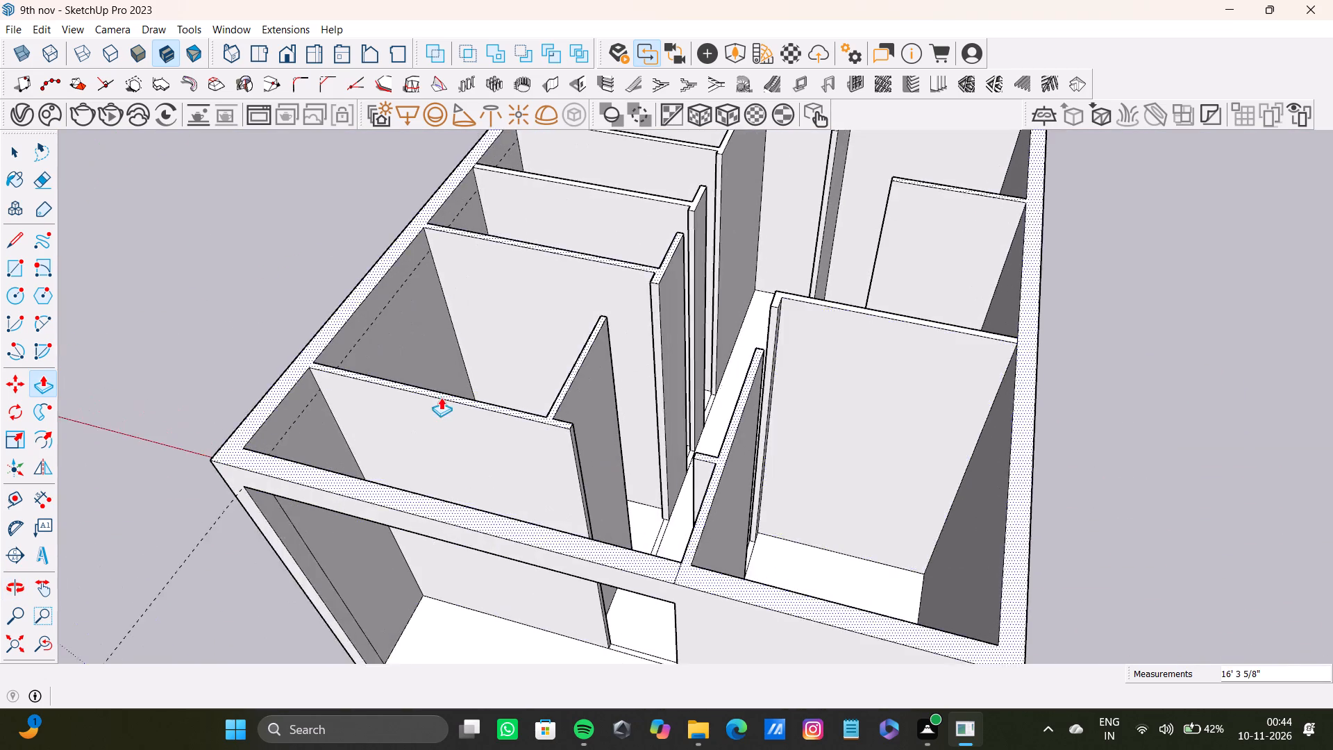
scroll(441, 397, up, 4)
shift+middle_drag(622, 452, 529, 489)
scroll(562, 460, up, 6)
key(space)
key(t)
scroll(535, 435, up, 3)
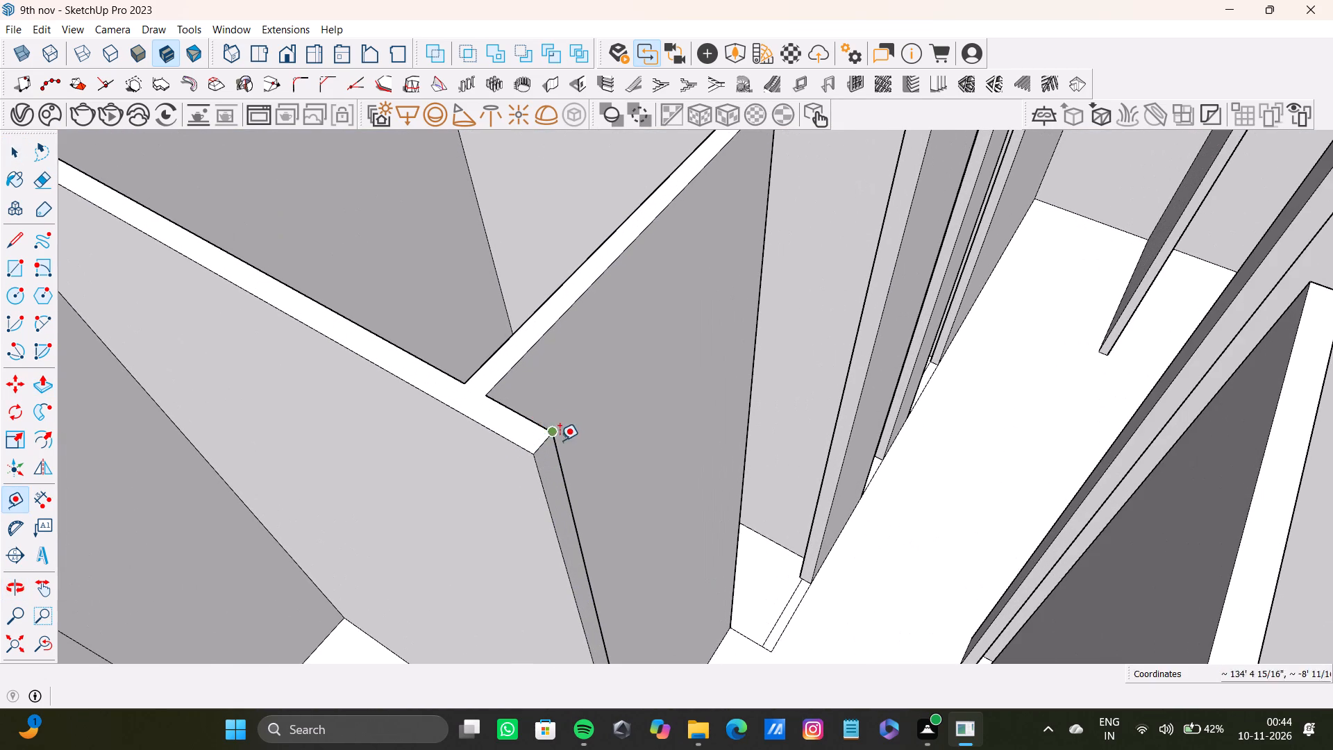
click(543, 445)
key(space)
key(t)
scroll(542, 436, up, 5)
click(539, 447)
scroll(574, 503, down, 1)
middle_drag(571, 515, 564, 365)
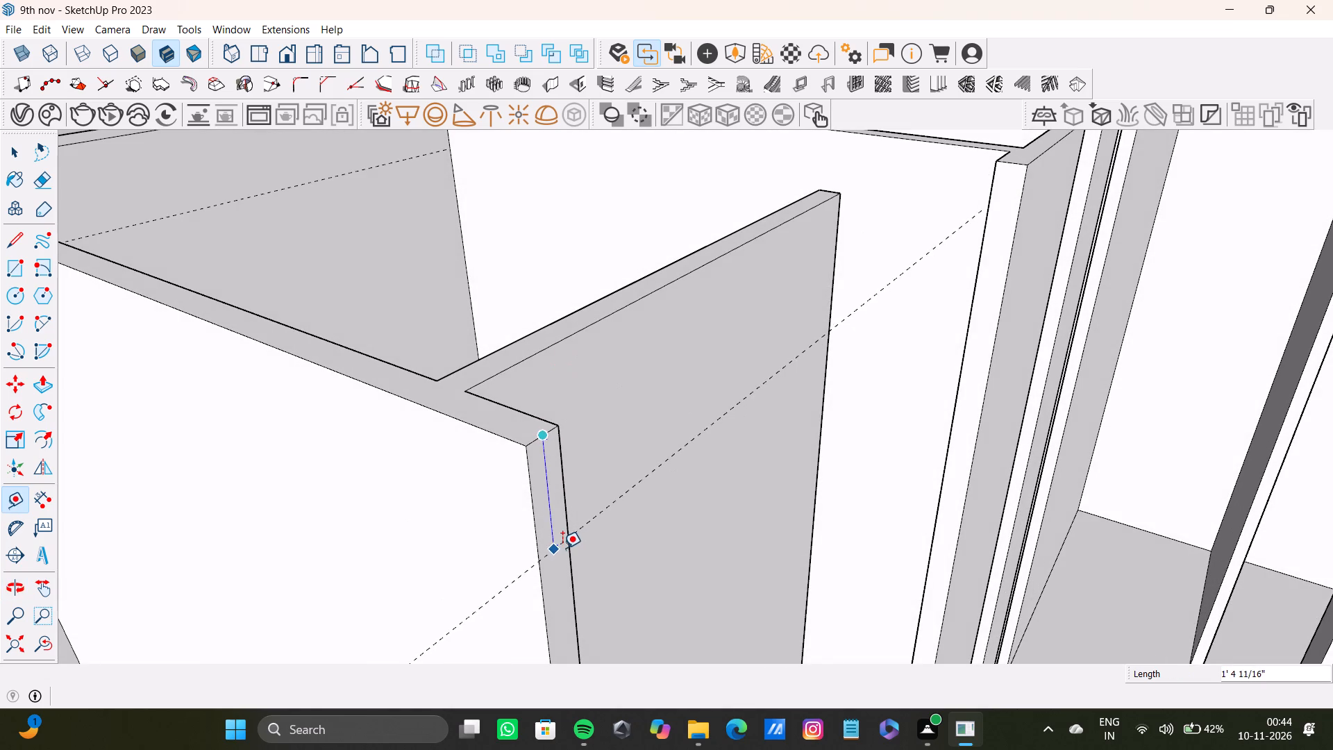
click(562, 548)
Divide the partition's end face along the guide and Push/Pull its upper part across the opening to the facing wall.
key(l)
scroll(556, 551, up, 4)
click(531, 567)
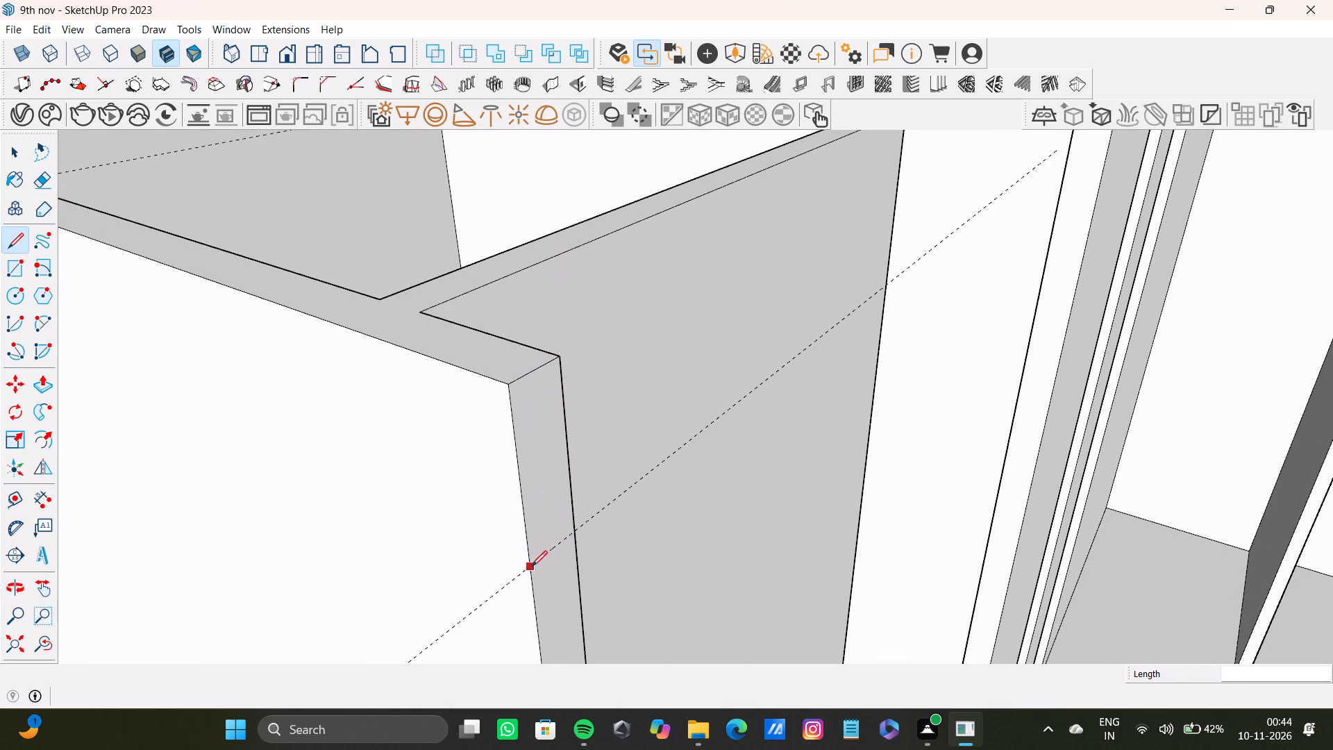
click(582, 532)
key(space)
click(546, 503)
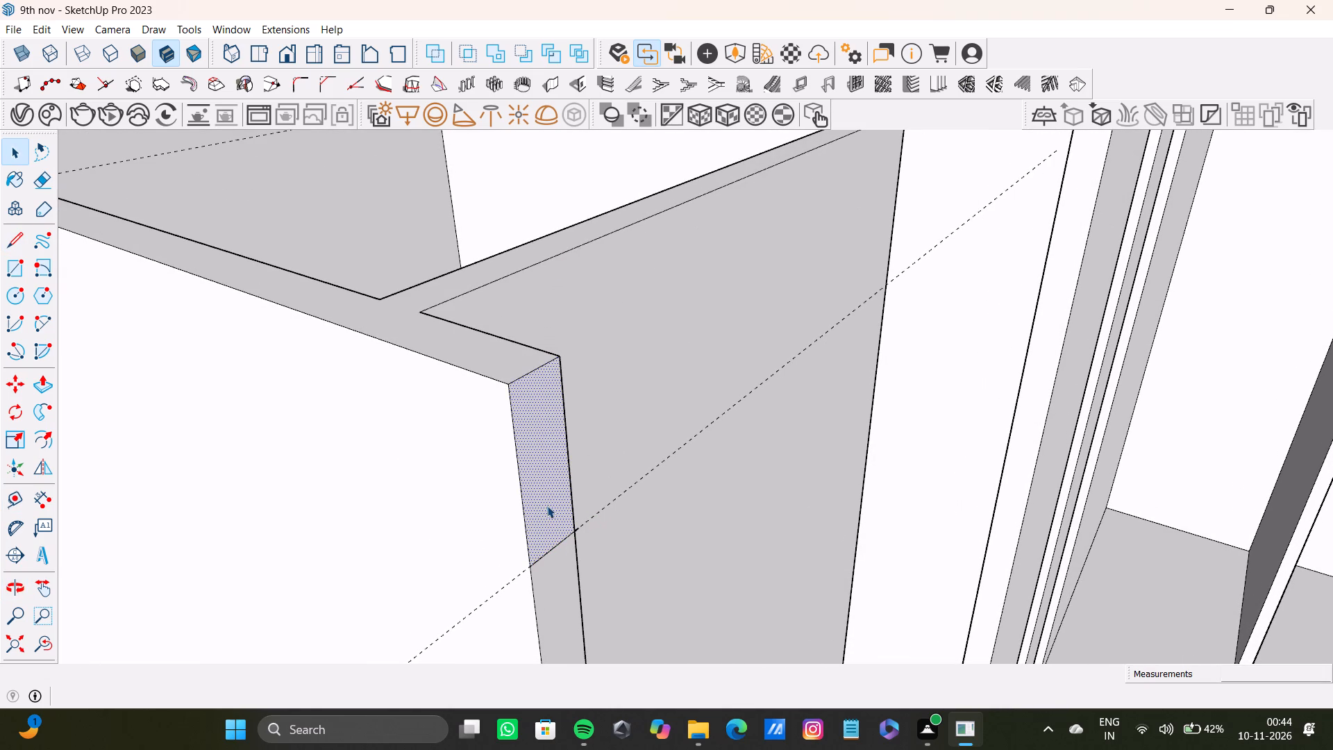
key(p)
drag(549, 506, 950, 607)
scroll(695, 525, down, 7)
shift+middle_drag(782, 527, 729, 467)
drag(691, 472, 1295, 574)
Delete the leftover seam edges on both side faces and the top where the inner lintel meets the wall.
scroll(1004, 540, down, 4)
shift+middle_drag(994, 544, 938, 465)
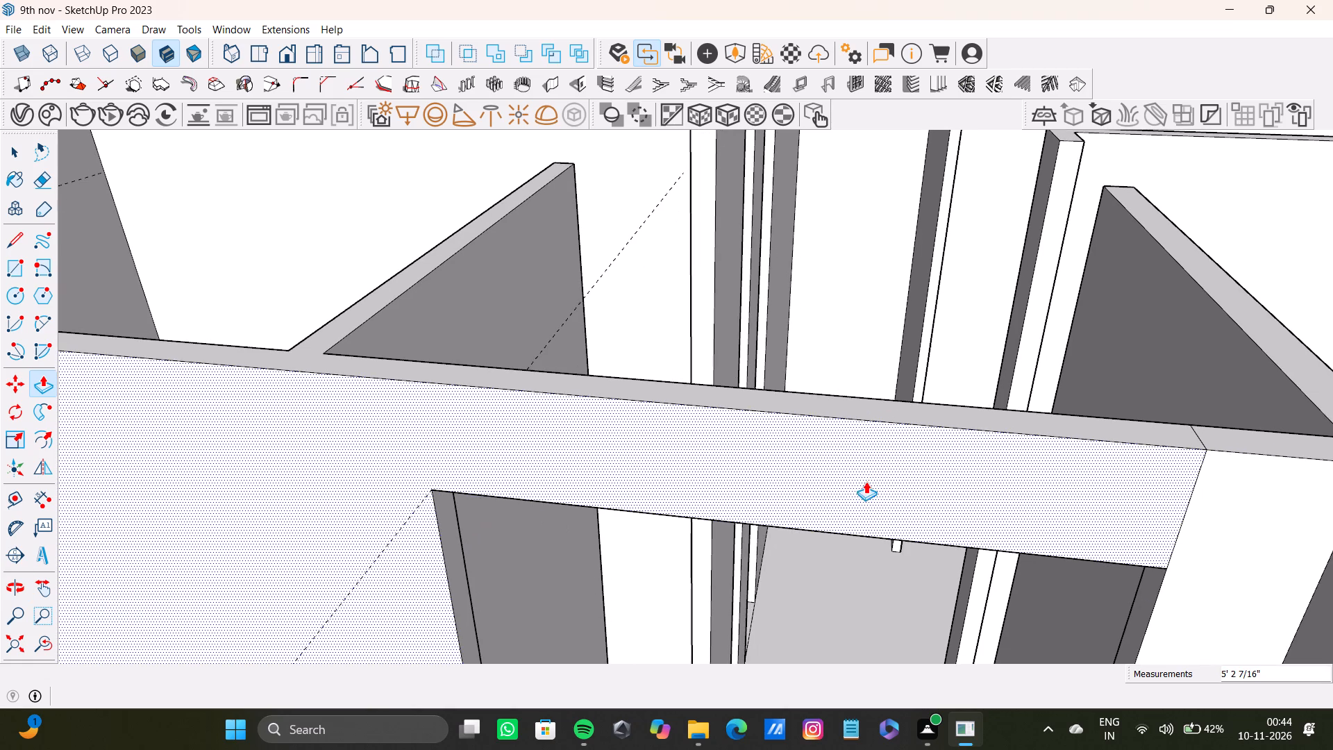
shift+middle_drag(1058, 467, 867, 521)
shift+scroll(1054, 484, down, 1)
scroll(1033, 559, up, 10)
key(space)
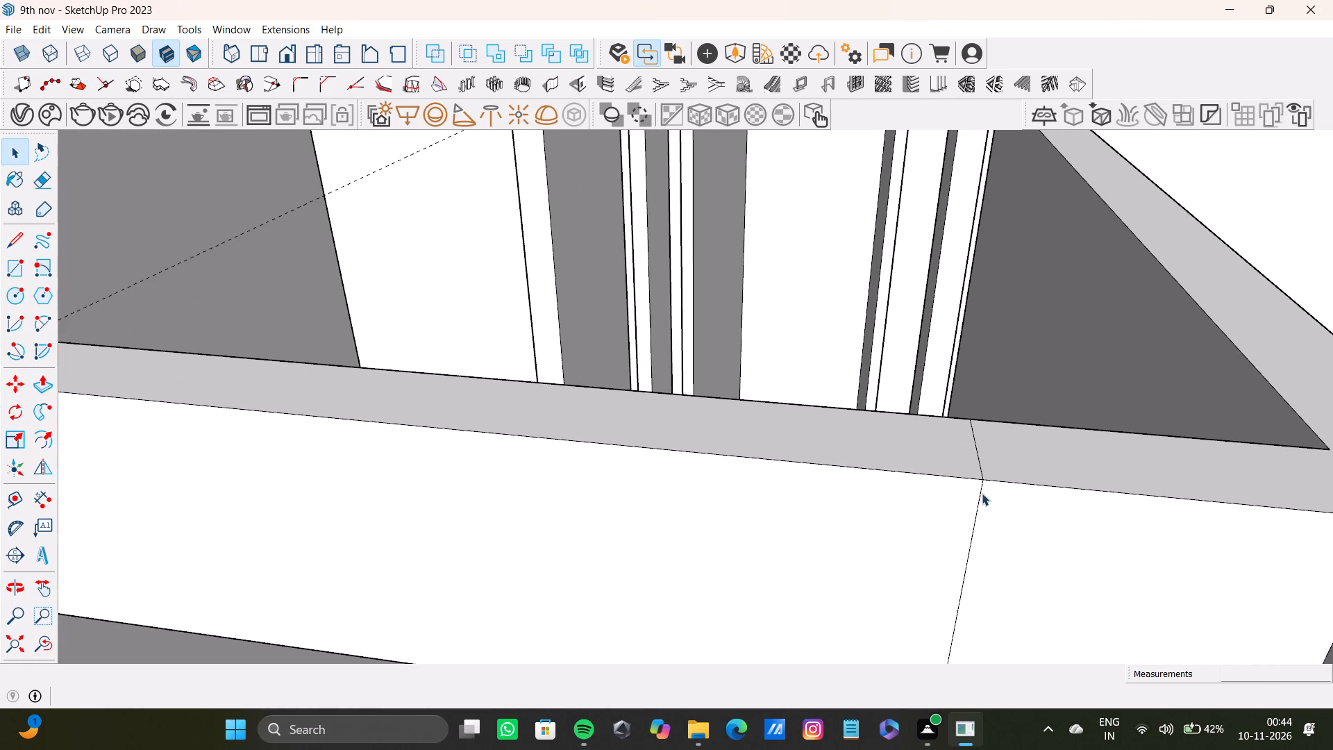
click(978, 497)
key(Delete)
click(980, 460)
key(Delete)
middle_drag(762, 447, 1332, 577)
scroll(1332, 587, up, 1)
middle_drag(519, 354, 869, 338)
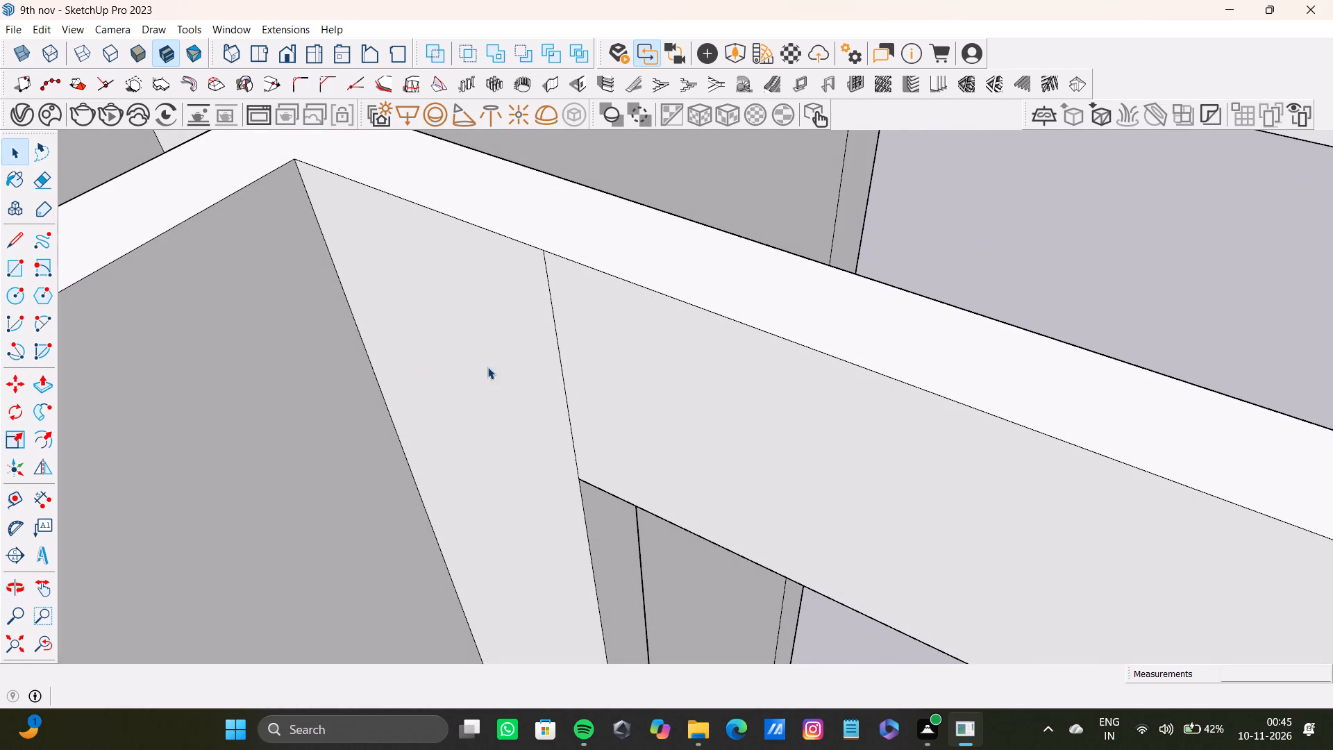
click(560, 356)
key(Delete)
Delete the leftover seam edge on the wall top where the front lintel meets the outer wall.
scroll(566, 407, down, 17)
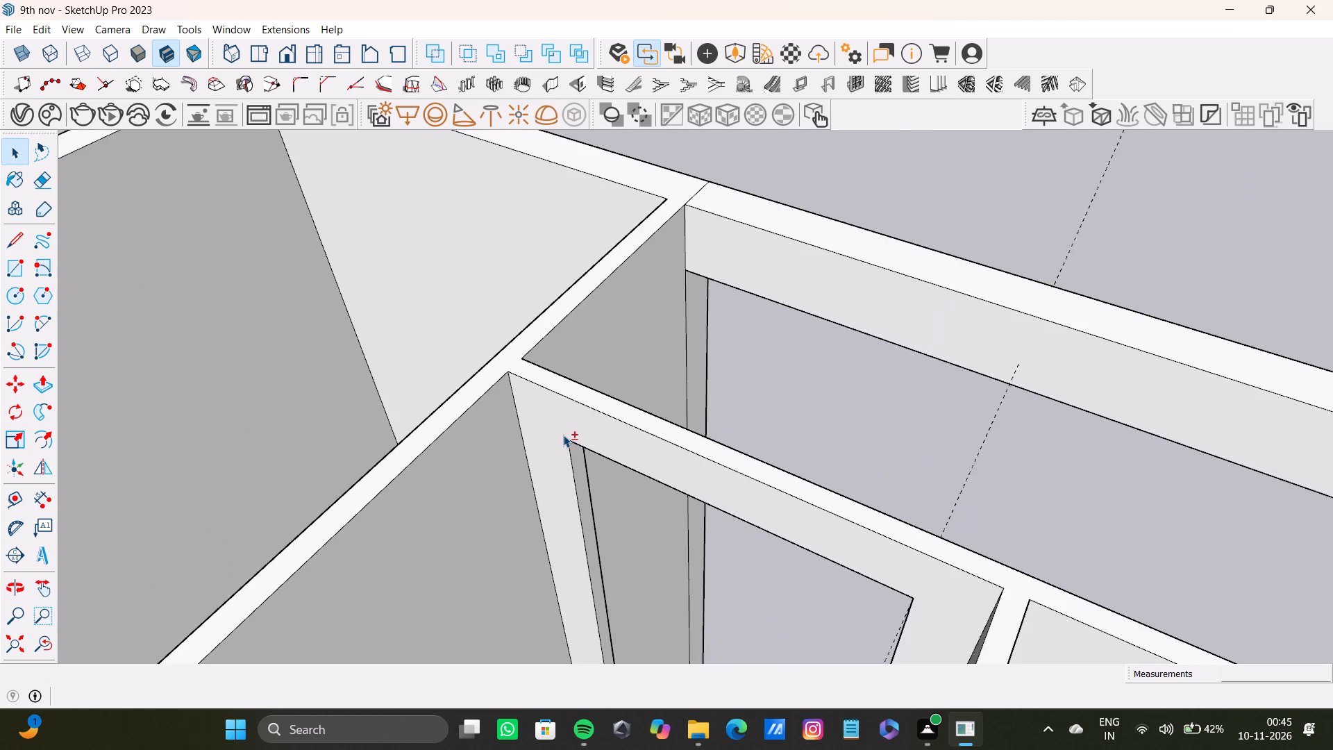
scroll(563, 435, down, 8)
middle_drag(654, 447, 655, 505)
scroll(611, 347, up, 8)
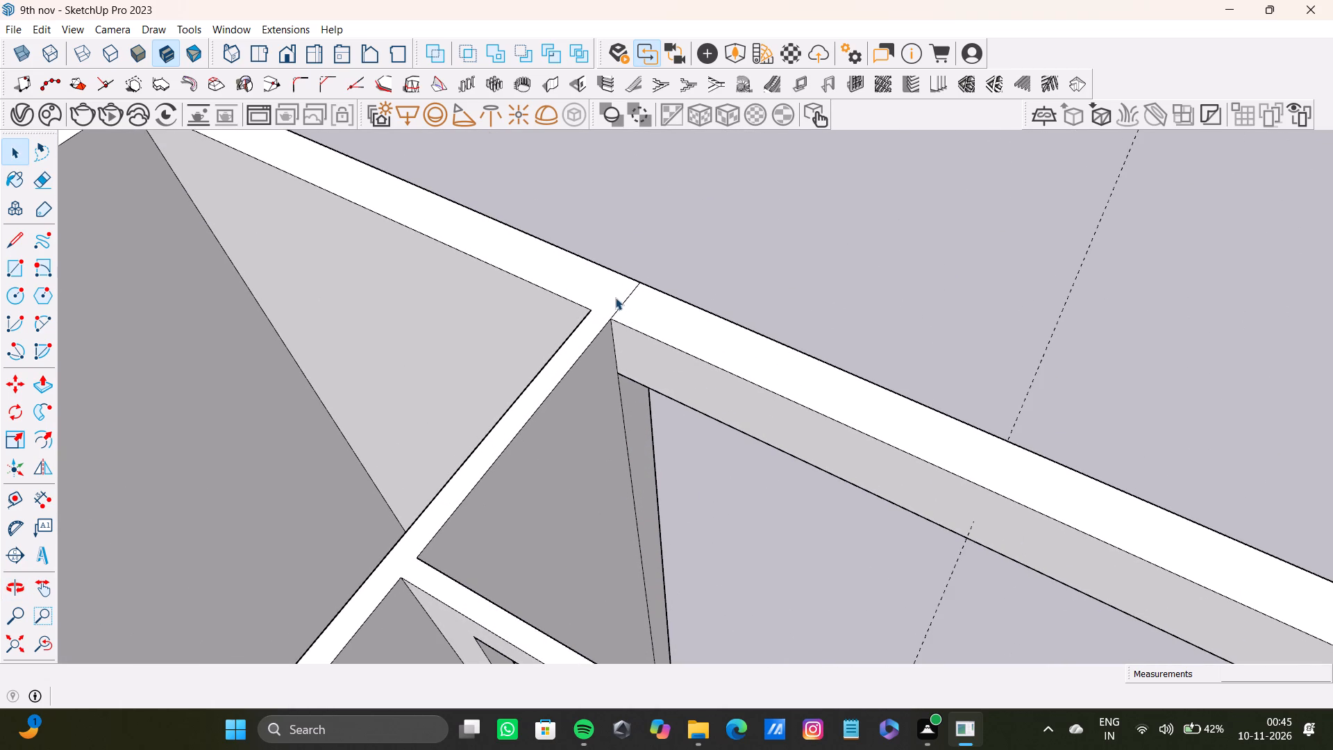
click(621, 305)
key(Delete)
Place a guide about 1.5 ft below the top of the partition end face beside the interior room doorway.
scroll(637, 355, down, 10)
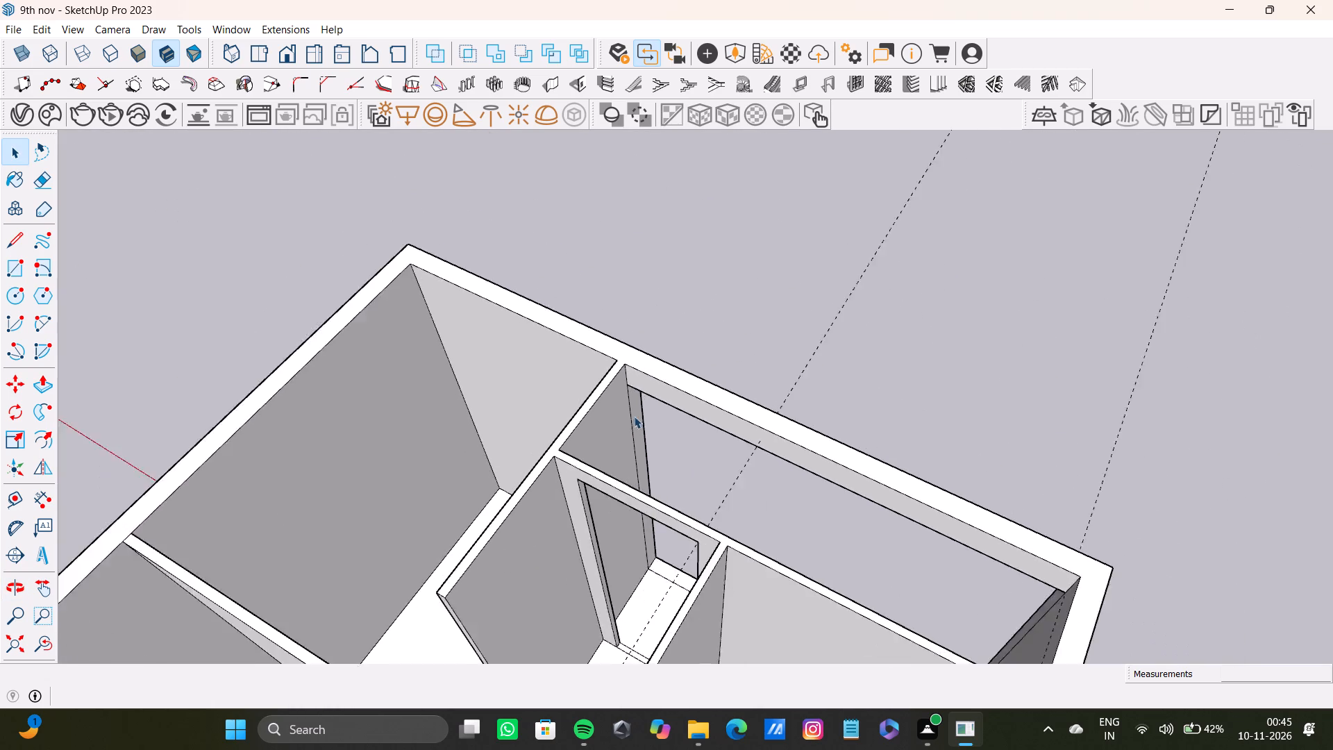
scroll(634, 416, down, 2)
shift+middle_drag(747, 475, 243, 379)
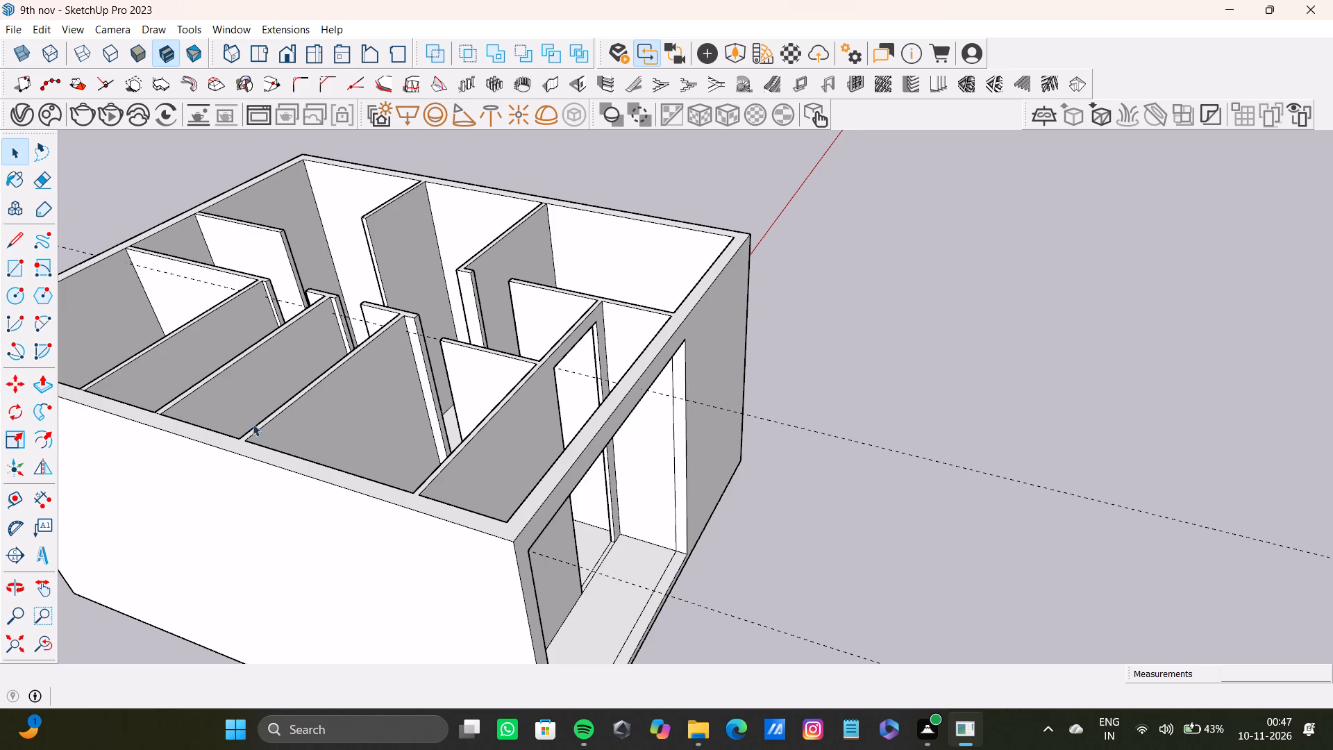
scroll(424, 378, up, 9)
middle_drag(433, 339, 912, 447)
shift+scroll(1130, 433, up, 3)
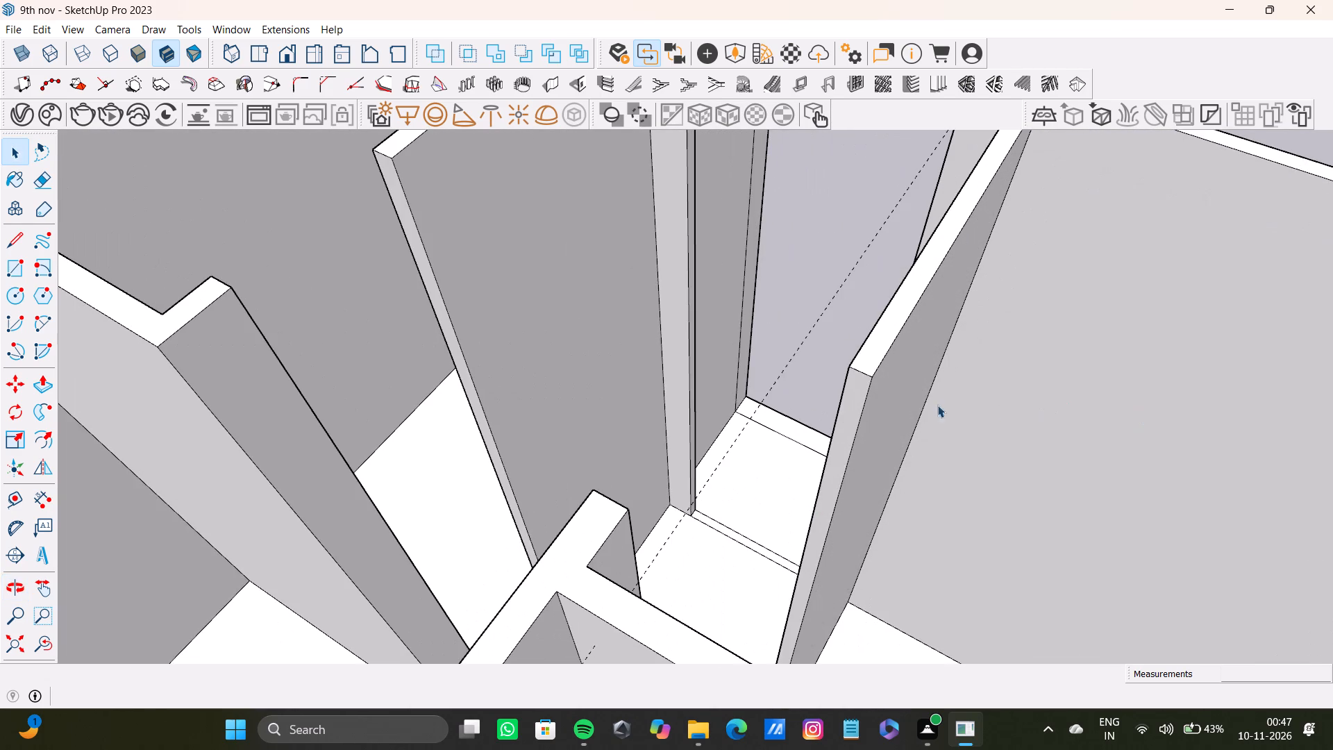
middle_drag(882, 399, 886, 392)
key(t)
scroll(872, 389, up, 4)
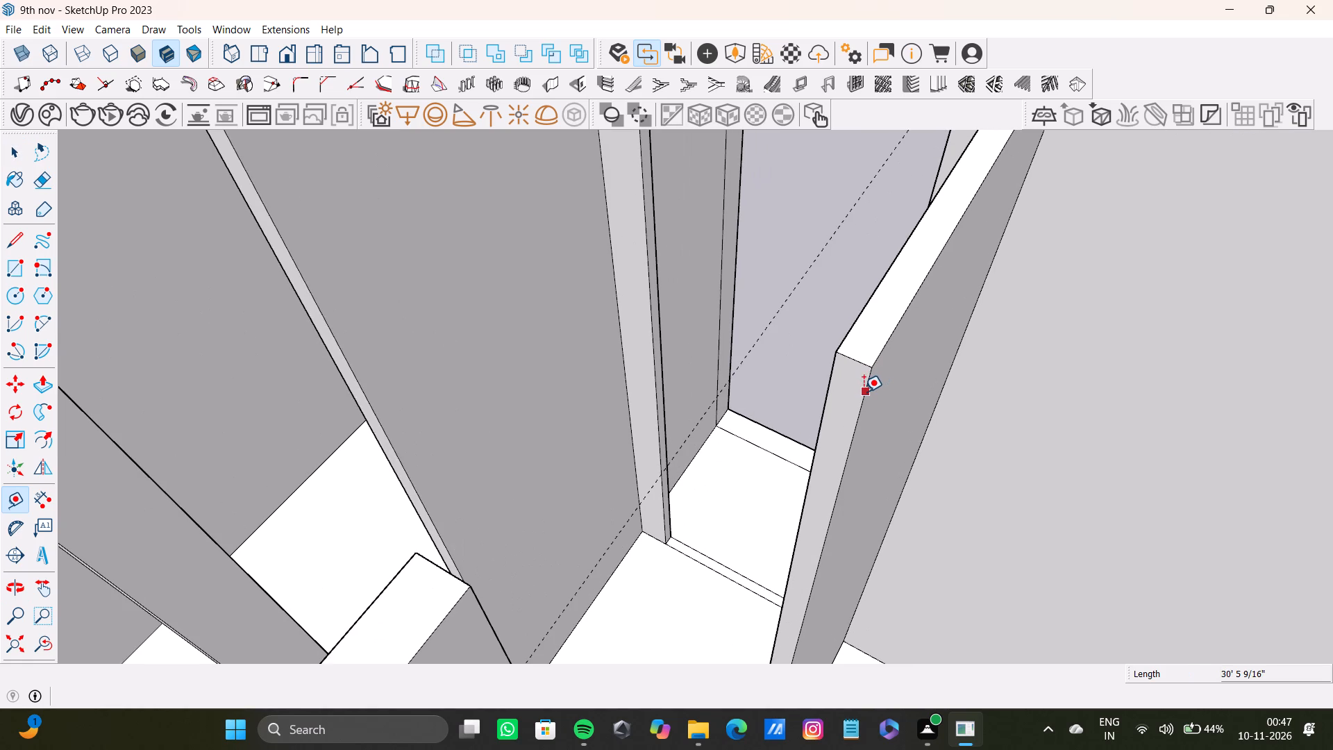
click(855, 362)
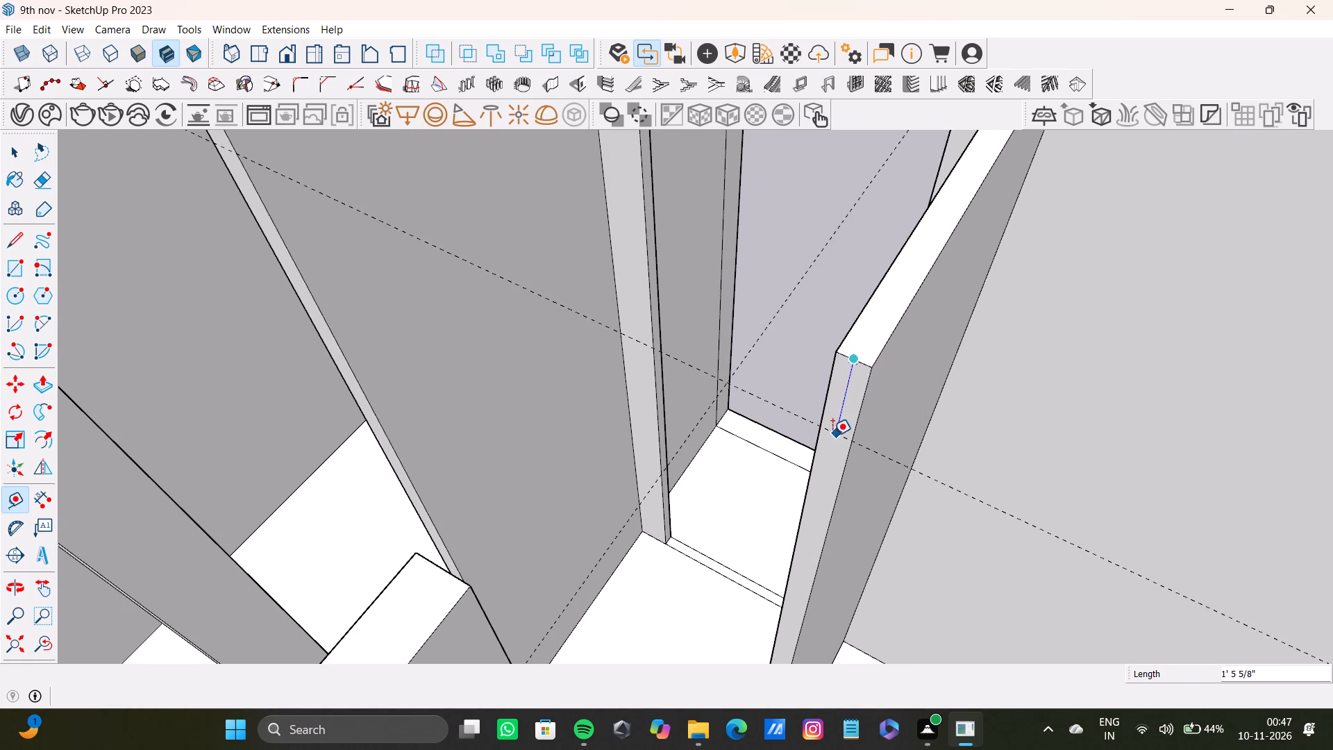
click(836, 439)
Divide that end face along the guide and Push/Pull its upper part across the room doorway to the facing wall.
key(l)
scroll(832, 427, up, 6)
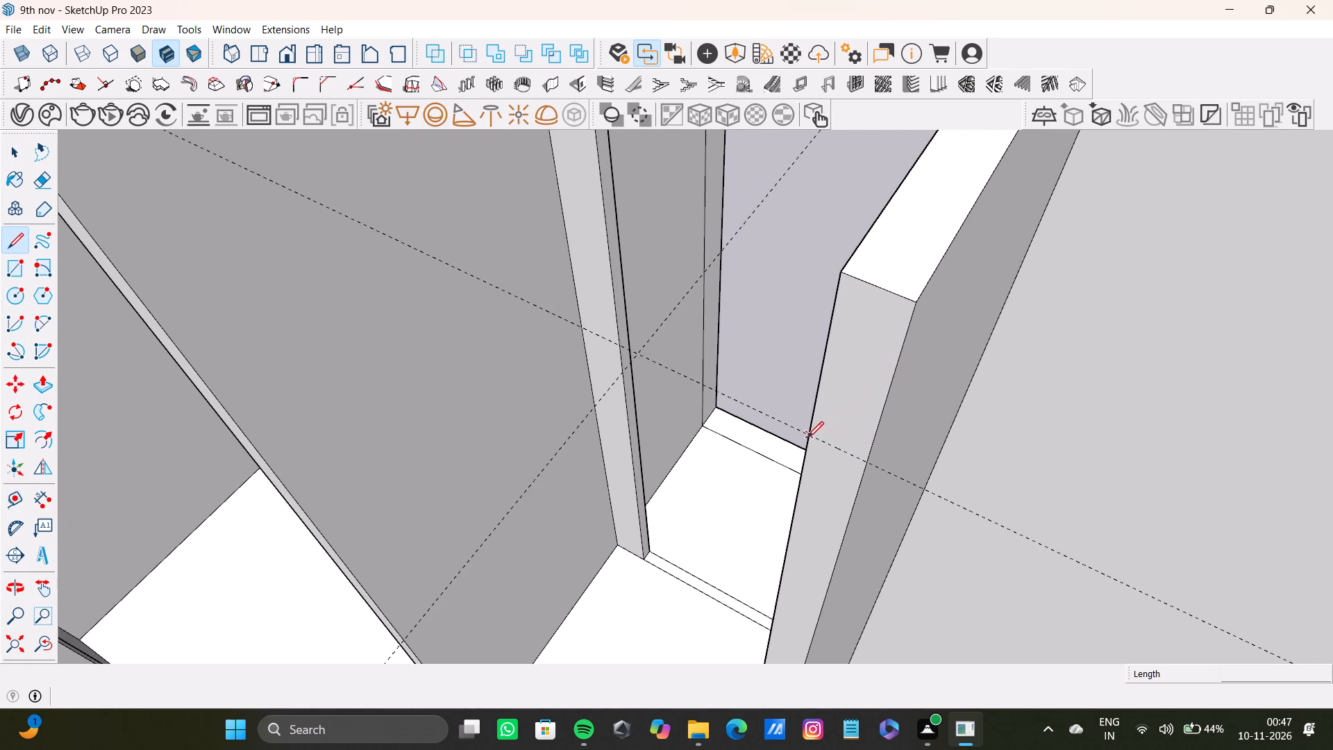
click(807, 437)
click(866, 460)
key(space)
click(839, 401)
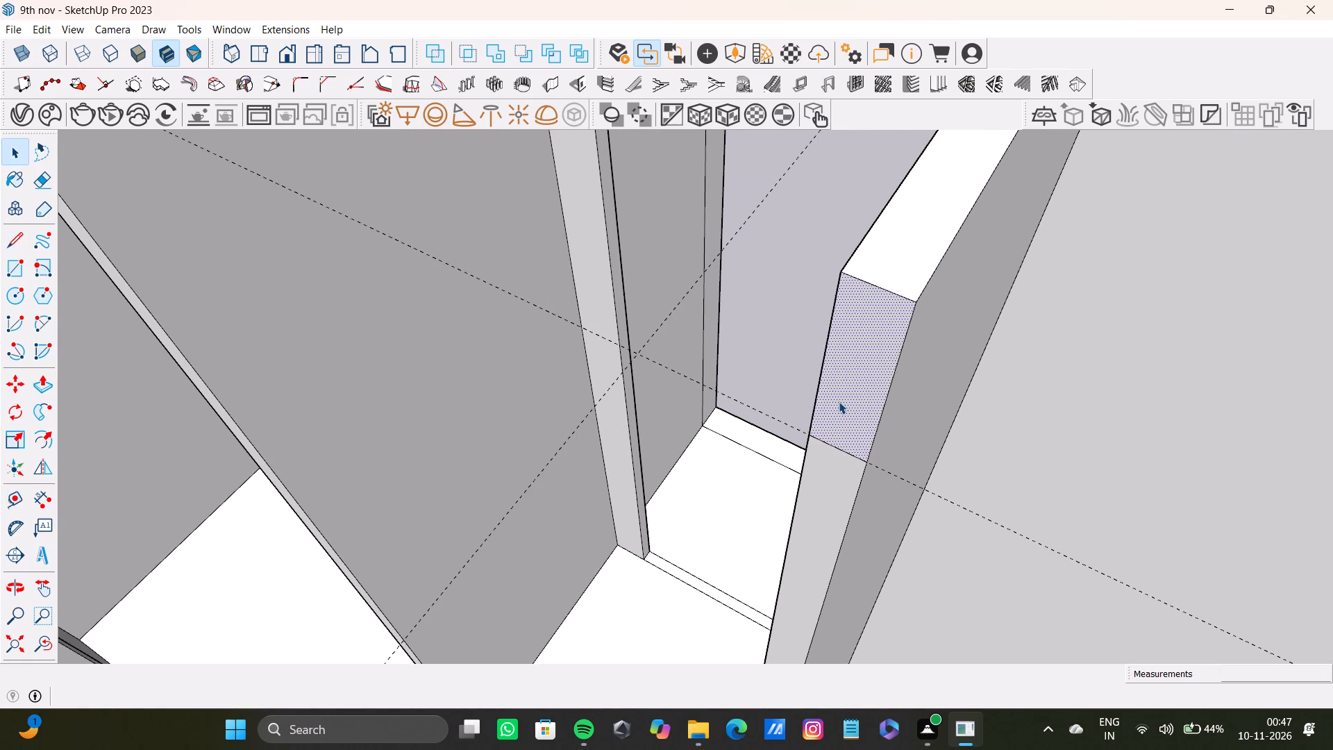
key(p)
drag(847, 401, 313, 517)
scroll(422, 528, down, 7)
middle_drag(504, 515, 569, 438)
drag(667, 336, 517, 465)
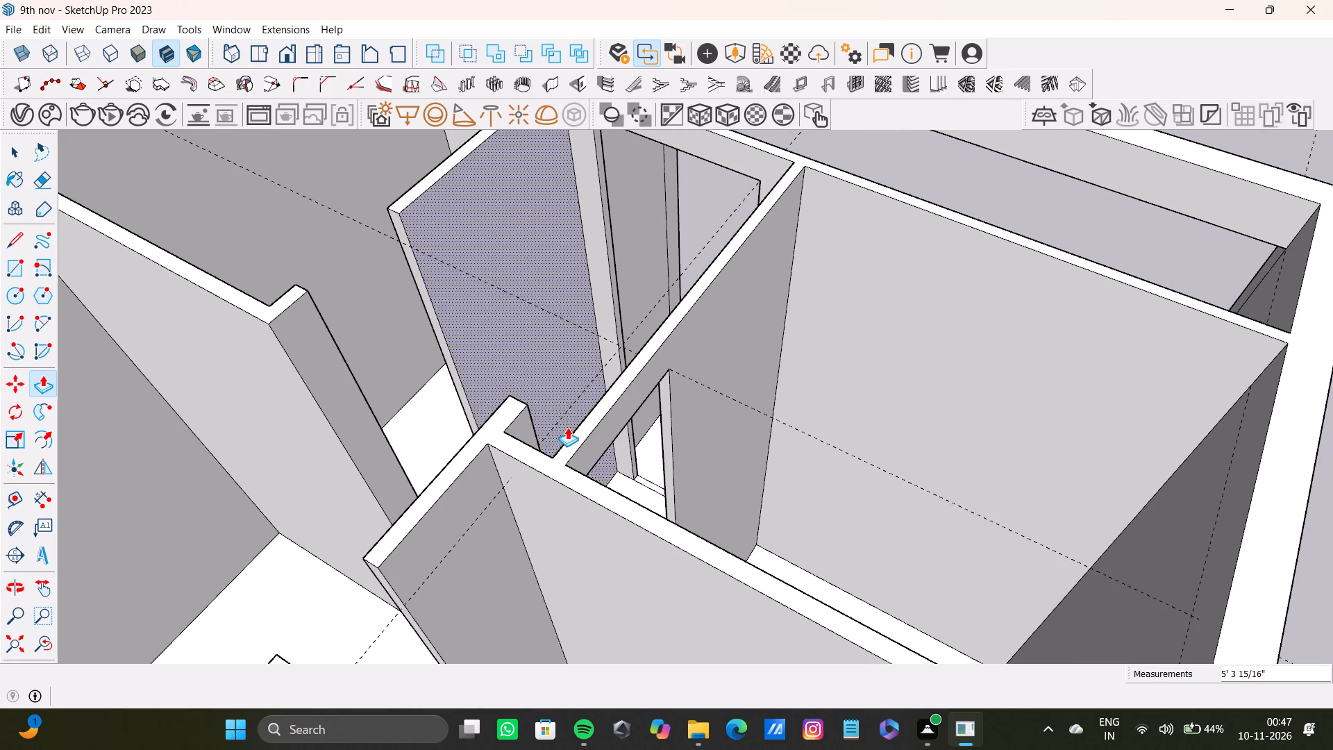
Undo the last Push/Pull of the lintel across the interior room doorway.
scroll(567, 427, up, 3)
scroll(559, 435, down, 4)
key(ctrl+z)
Push/Pull the narrow back face of the pier stub facing the partition doorway to thicken the stub into the room.
middle_drag(599, 394, 746, 355)
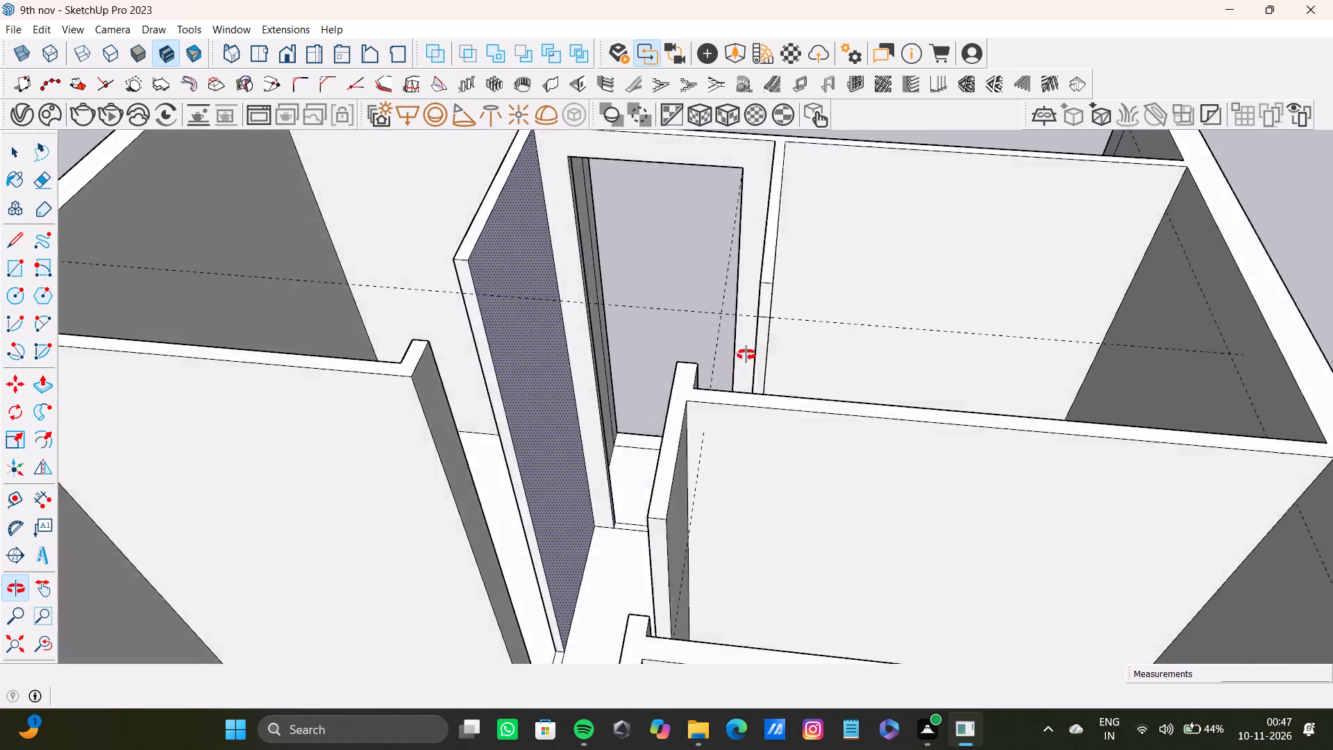
middle_drag(746, 355, 1032, 477)
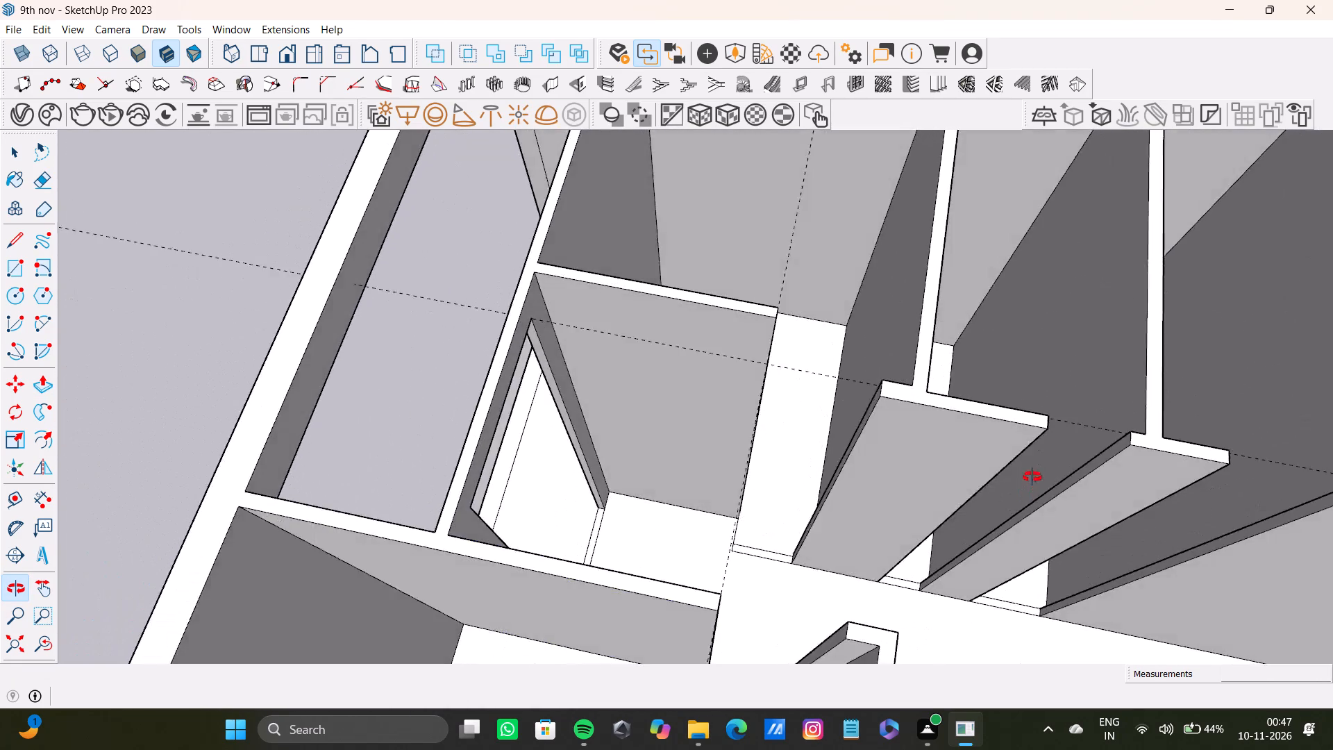
middle_drag(1032, 477, 916, 547)
scroll(898, 544, down, 1)
scroll(728, 499, up, 4)
key(space)
click(745, 506)
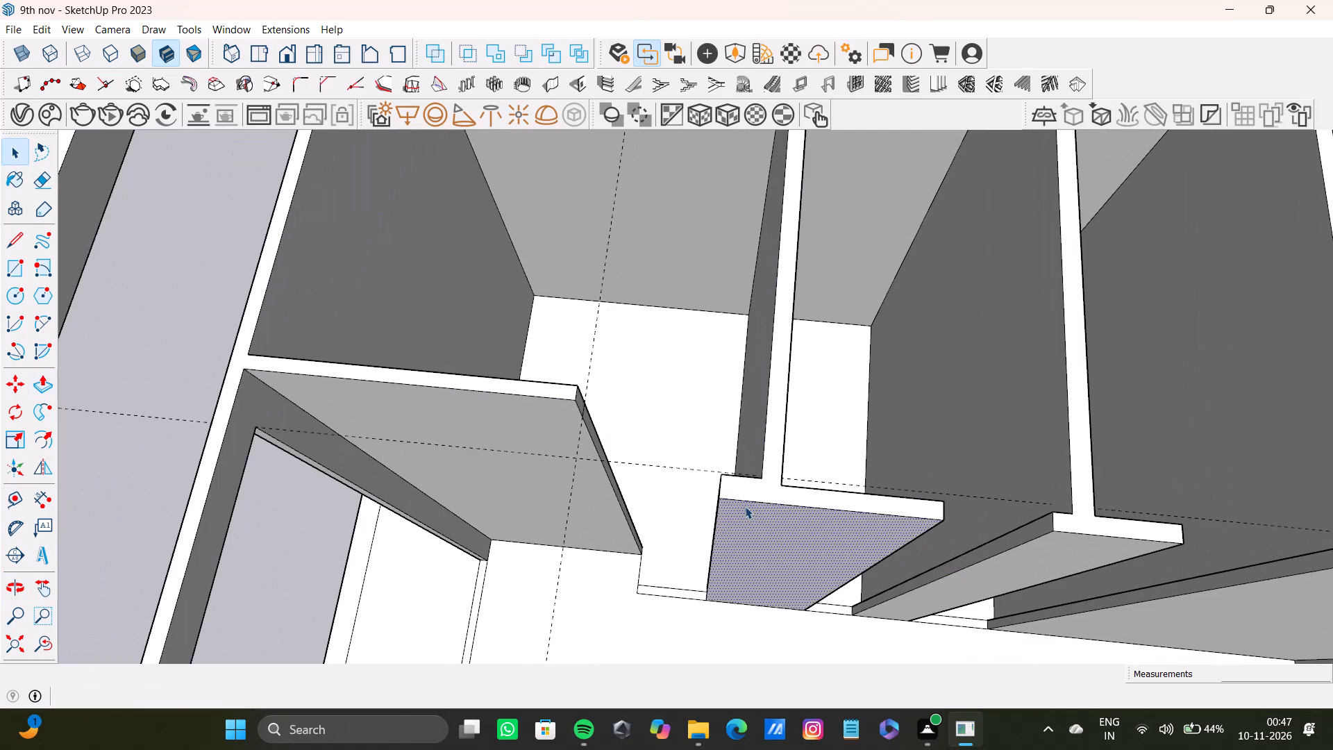
middle_drag(737, 504, 1024, 488)
scroll(687, 439, up, 5)
middle_drag(697, 447, 989, 457)
shift+middle_drag(895, 380, 721, 468)
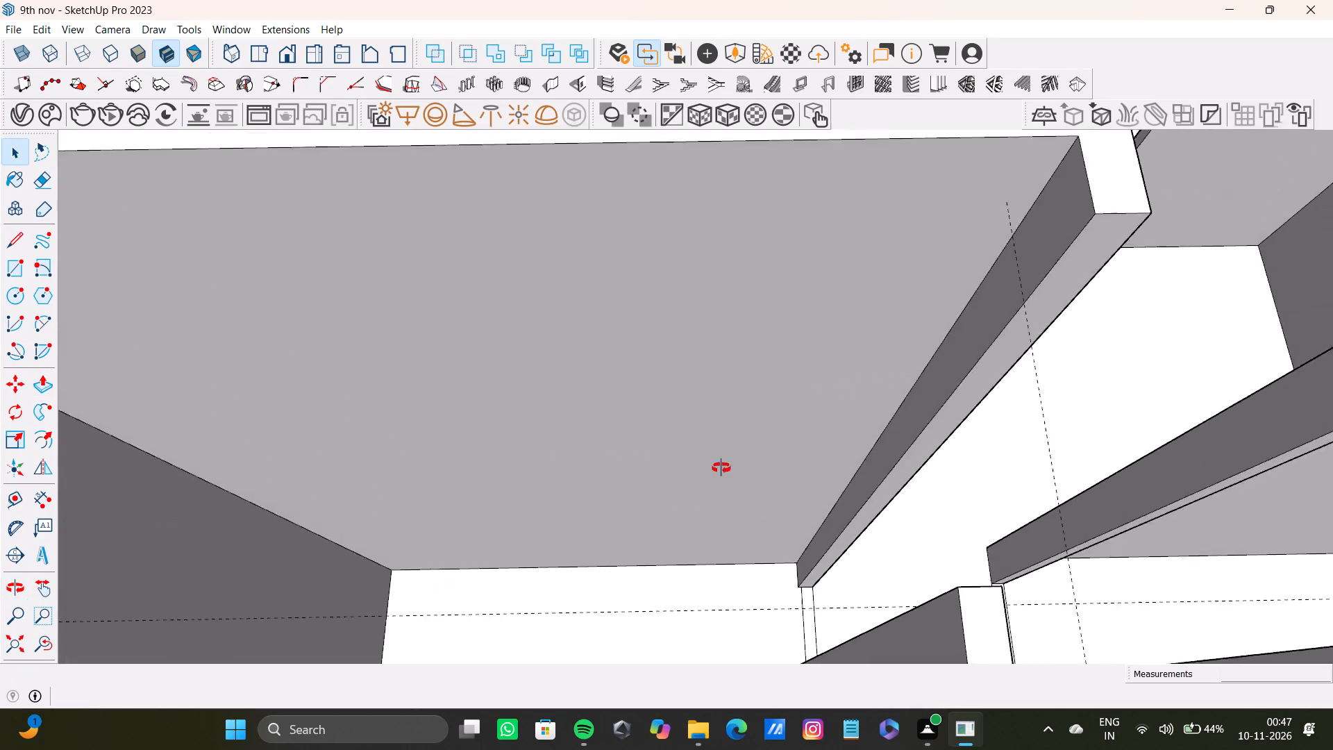
shift+middle_drag(721, 468, 939, 471)
shift+middle_drag(900, 447, 805, 467)
shift+scroll(804, 455, down, 4)
shift+middle_drag(785, 437, 775, 436)
shift+scroll(775, 436, down, 1)
scroll(889, 344, up, 2)
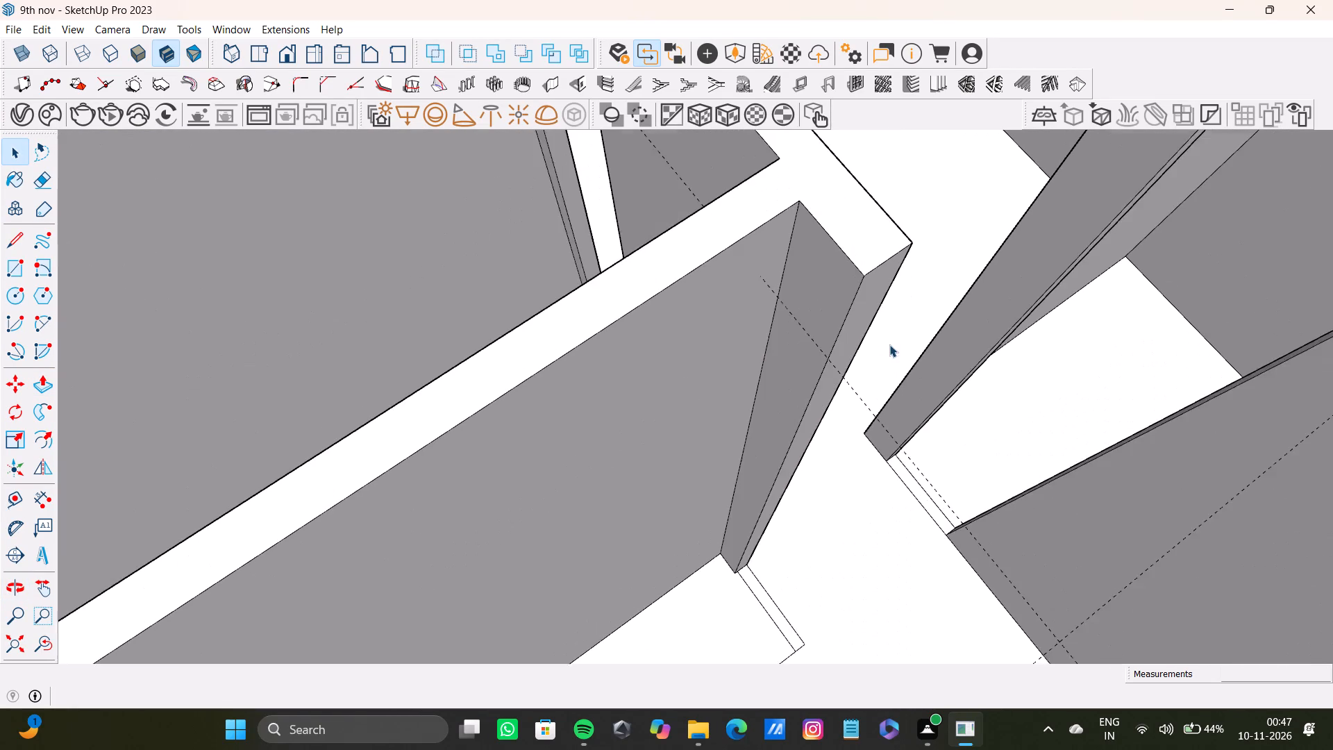
scroll(889, 344, up, 5)
click(828, 270)
key(p)
scroll(824, 356, down, 4)
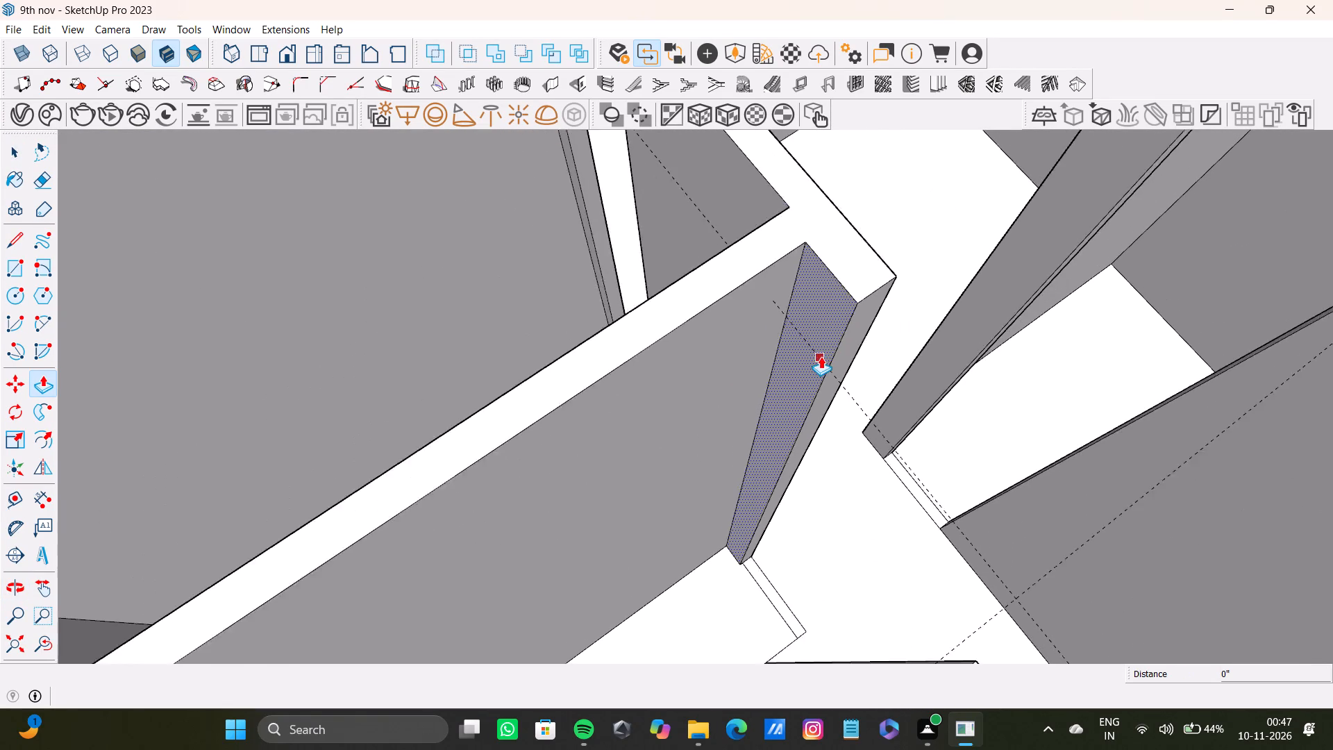
scroll(821, 356, down, 8)
shift+middle_drag(814, 361, 810, 350)
drag(810, 345, 853, 530)
scroll(839, 389, up, 3)
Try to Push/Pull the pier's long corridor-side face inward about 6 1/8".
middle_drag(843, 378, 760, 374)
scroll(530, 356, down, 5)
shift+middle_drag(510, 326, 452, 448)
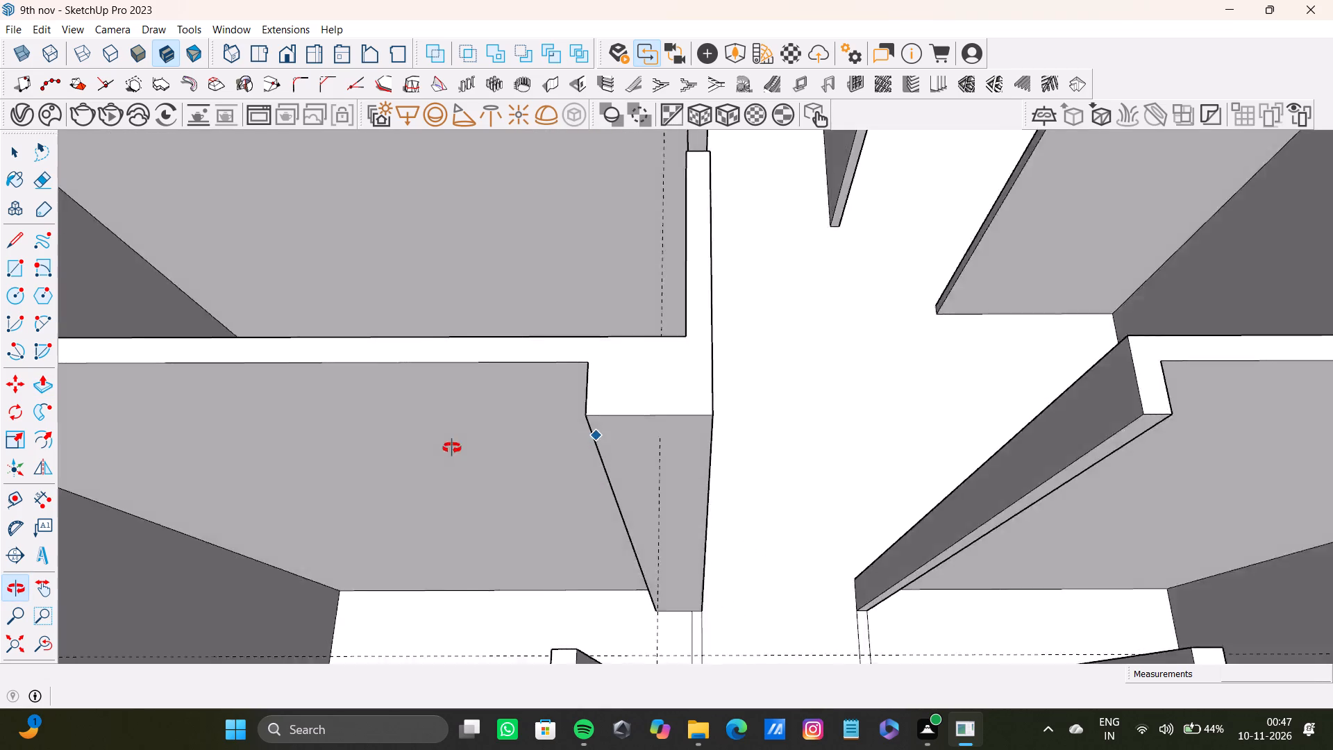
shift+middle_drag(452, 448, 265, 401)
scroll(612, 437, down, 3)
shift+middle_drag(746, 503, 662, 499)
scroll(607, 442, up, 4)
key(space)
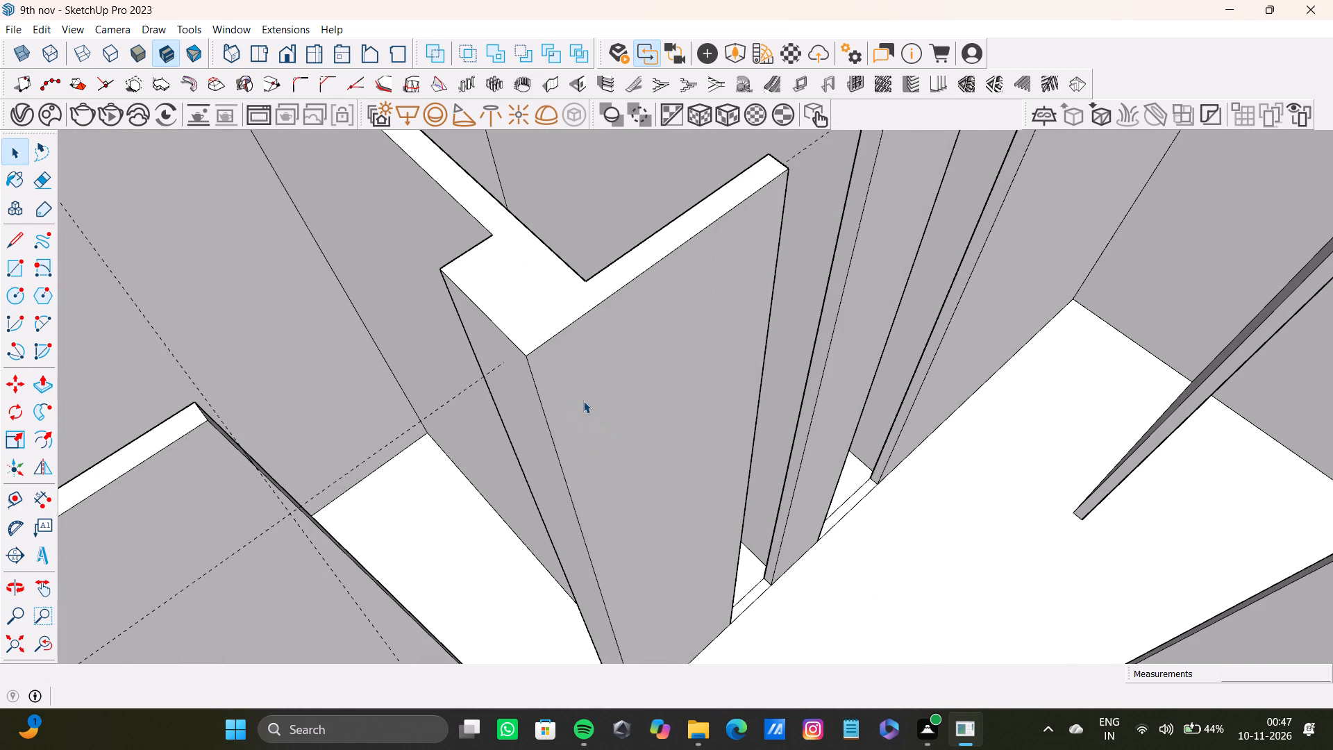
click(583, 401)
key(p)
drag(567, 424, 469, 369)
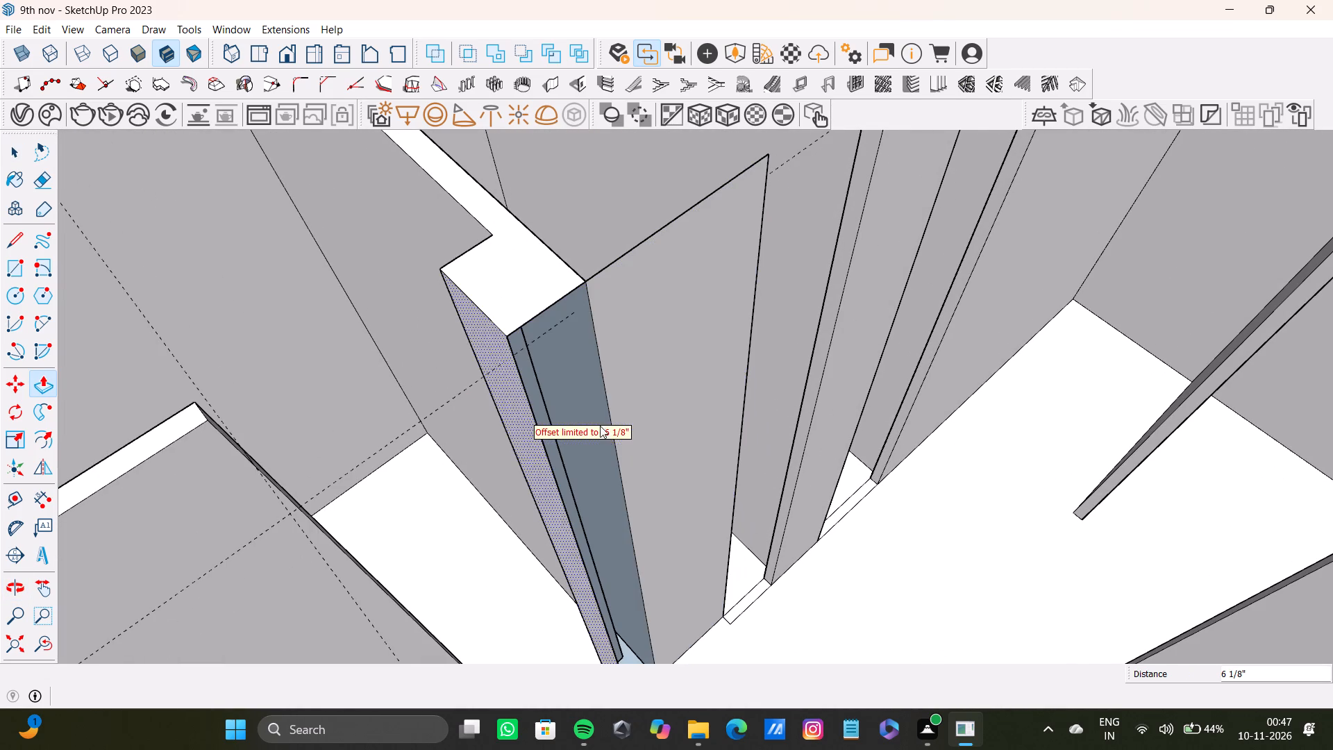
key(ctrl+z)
Push/Pull the upper part of the partition's end face across the room doorway toward the pier, about 2' 9" plus a further 1' 2".
middle_drag(603, 332, 429, 370)
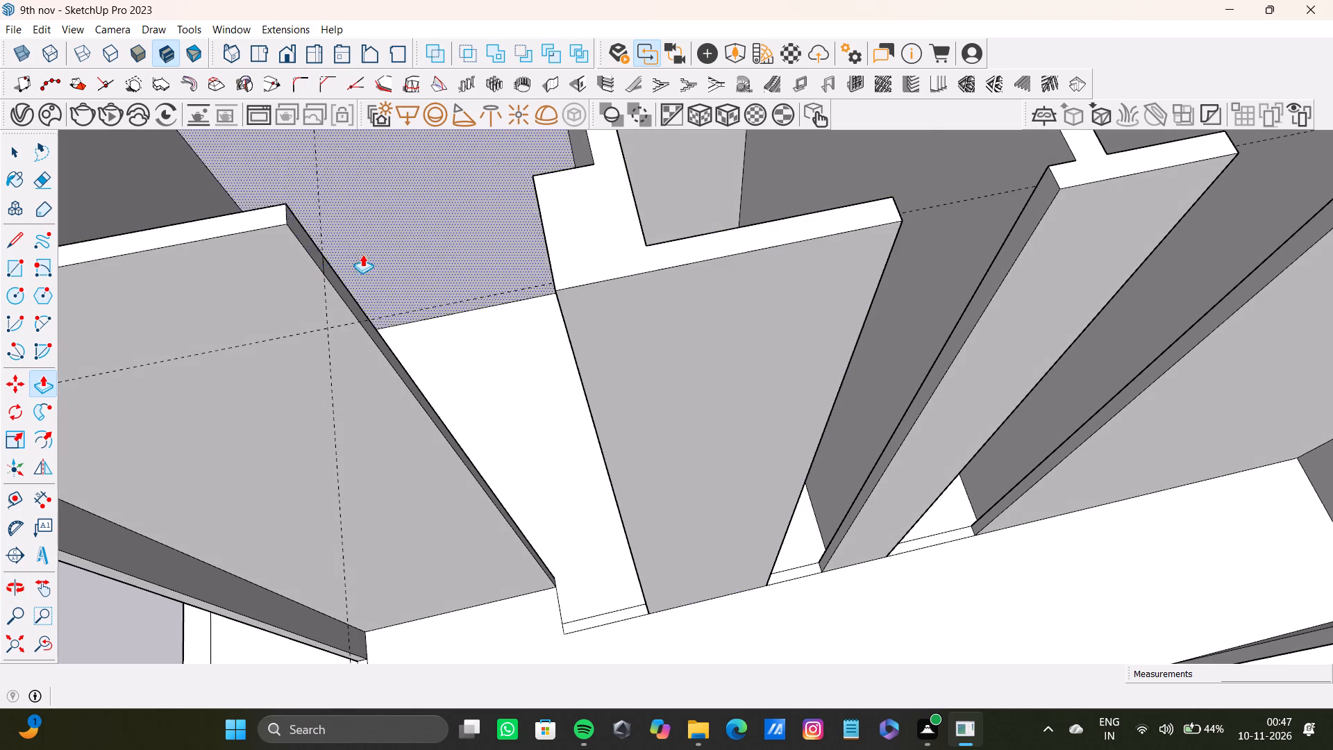
scroll(364, 252, down, 4)
shift+middle_drag(366, 256, 729, 348)
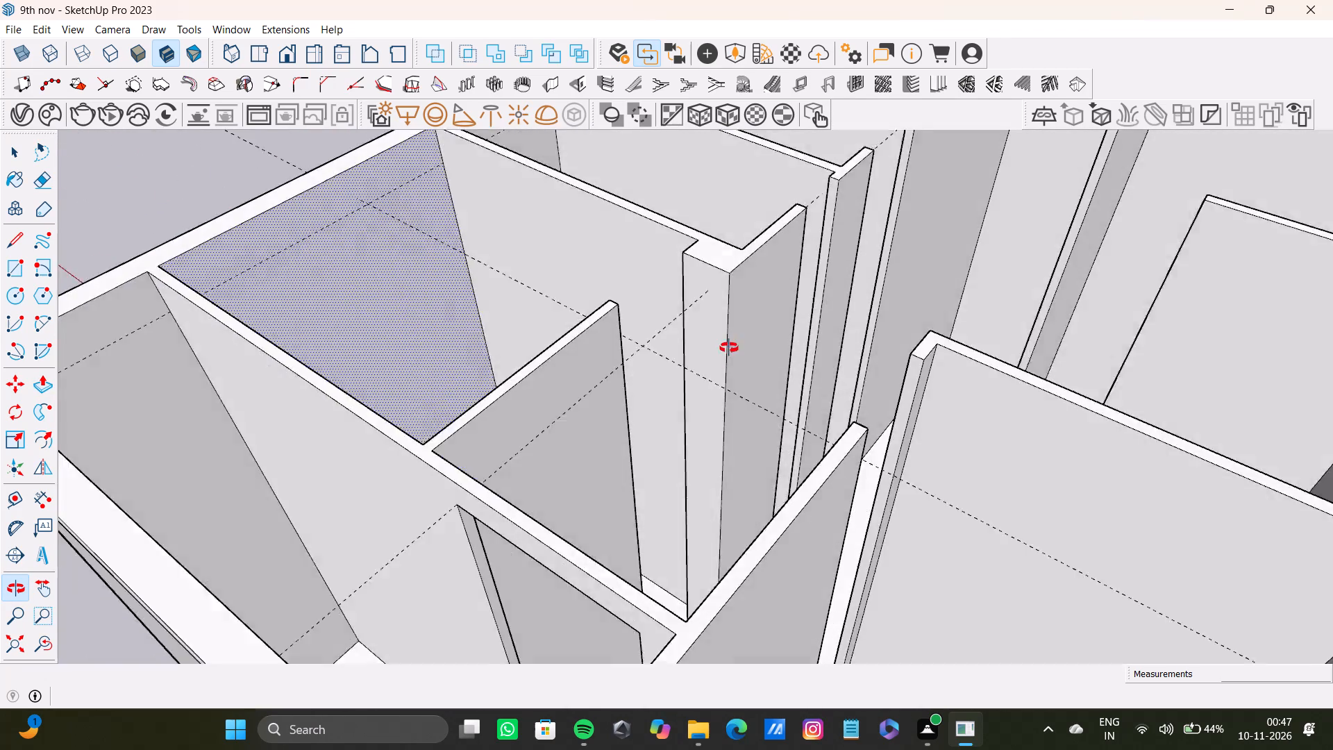
shift+middle_drag(729, 348, 644, 433)
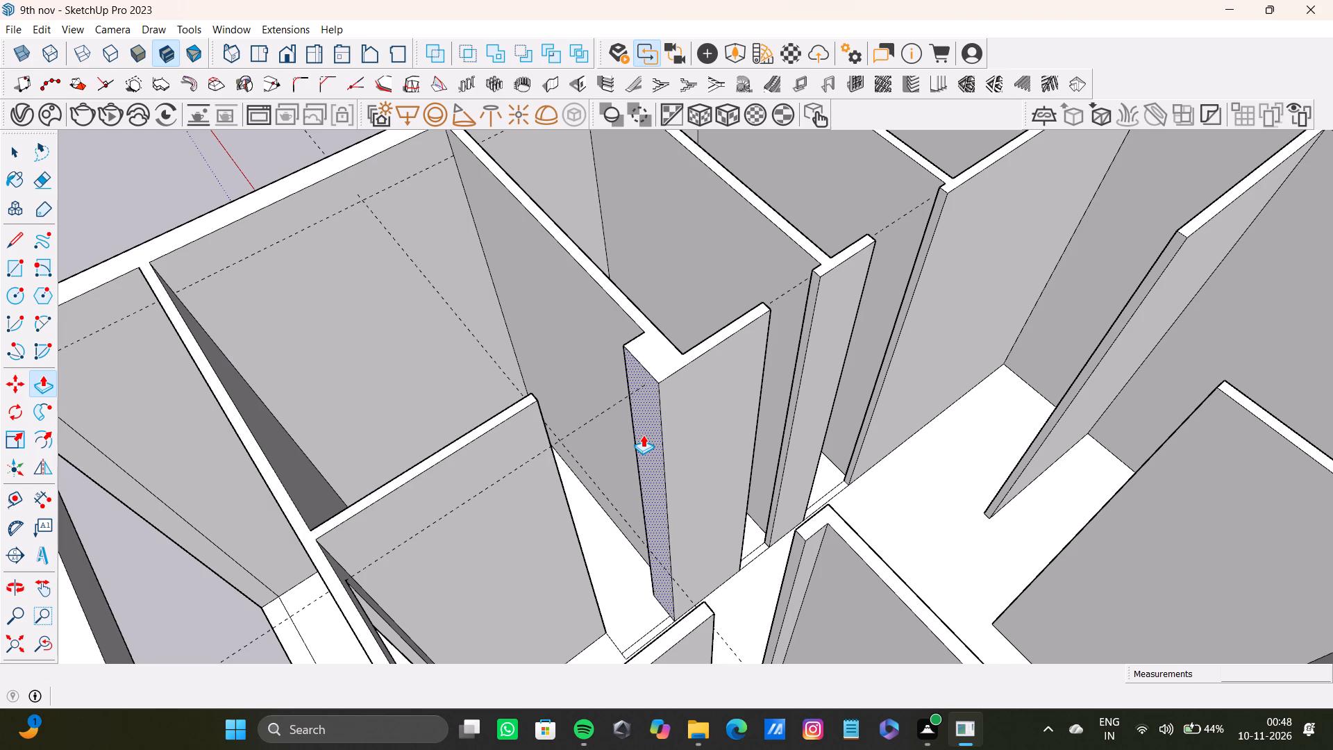
scroll(547, 422, up, 1)
middle_drag(686, 435, 482, 432)
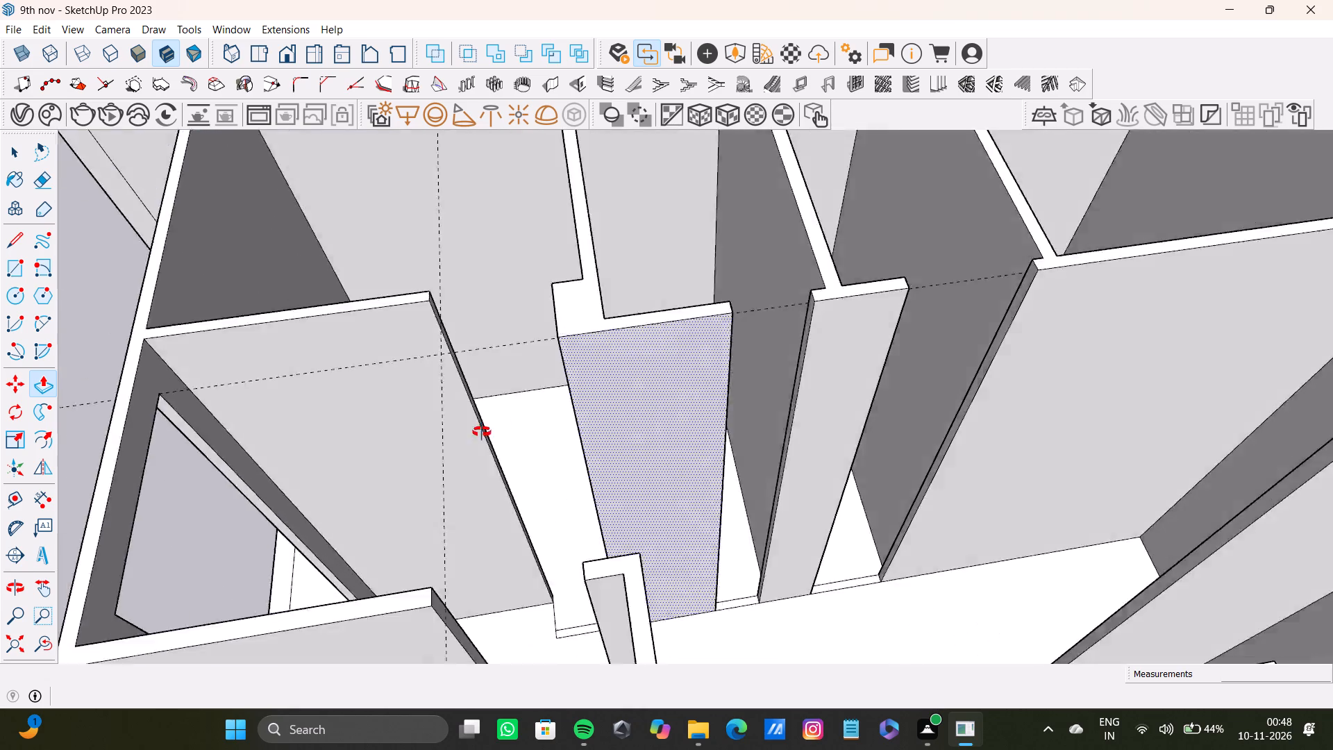
middle_drag(482, 432, 385, 395)
scroll(478, 238, up, 4)
middle_drag(480, 222, 479, 349)
key(space)
scroll(361, 474, up, 3)
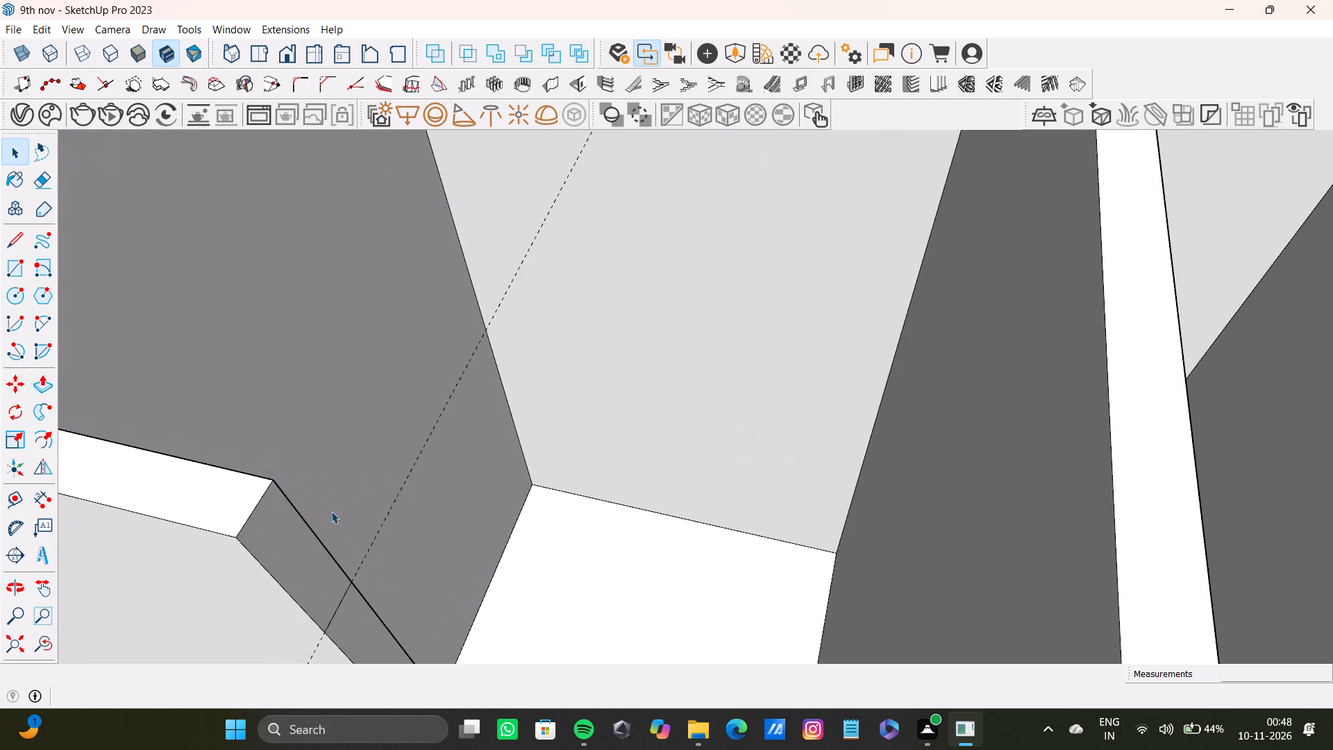
click(297, 542)
key(p)
drag(303, 542, 691, 585)
scroll(691, 585, down, 2)
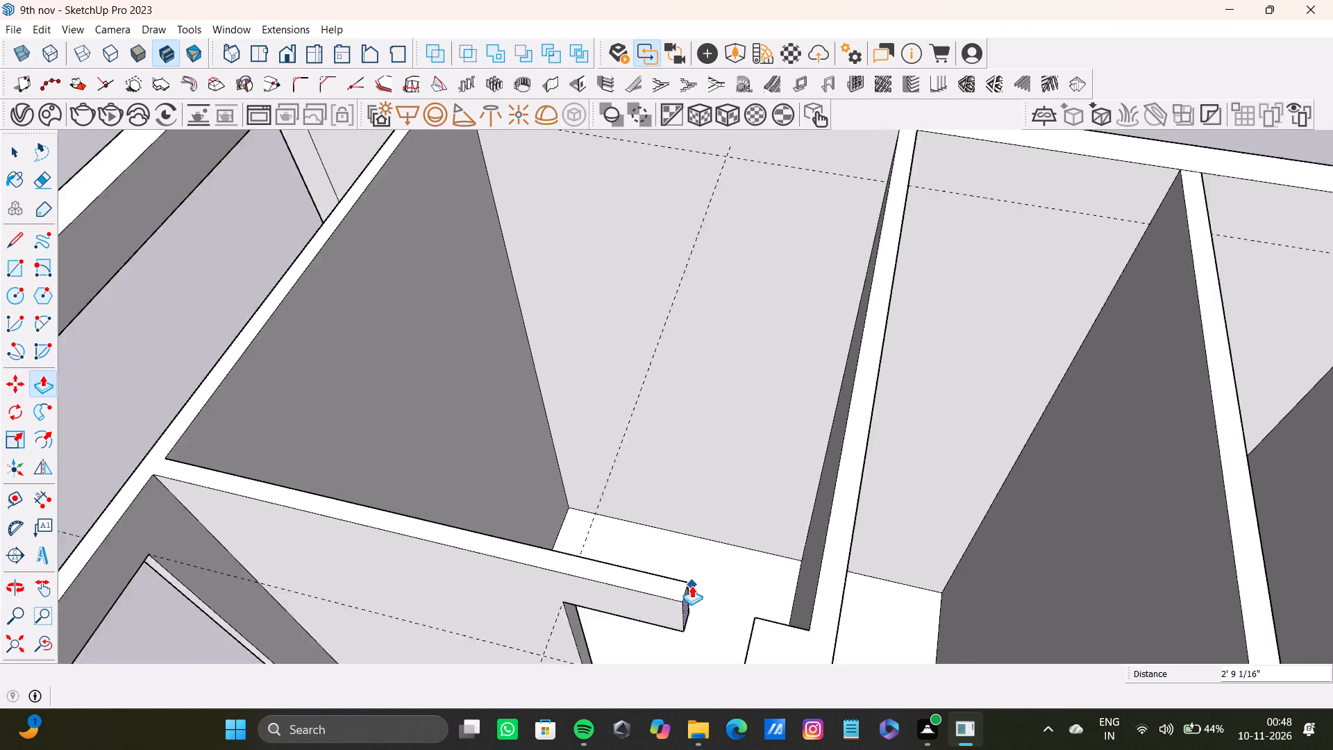
scroll(691, 585, down, 3)
middle_drag(694, 584, 841, 472)
scroll(819, 344, up, 6)
drag(759, 383, 884, 391)
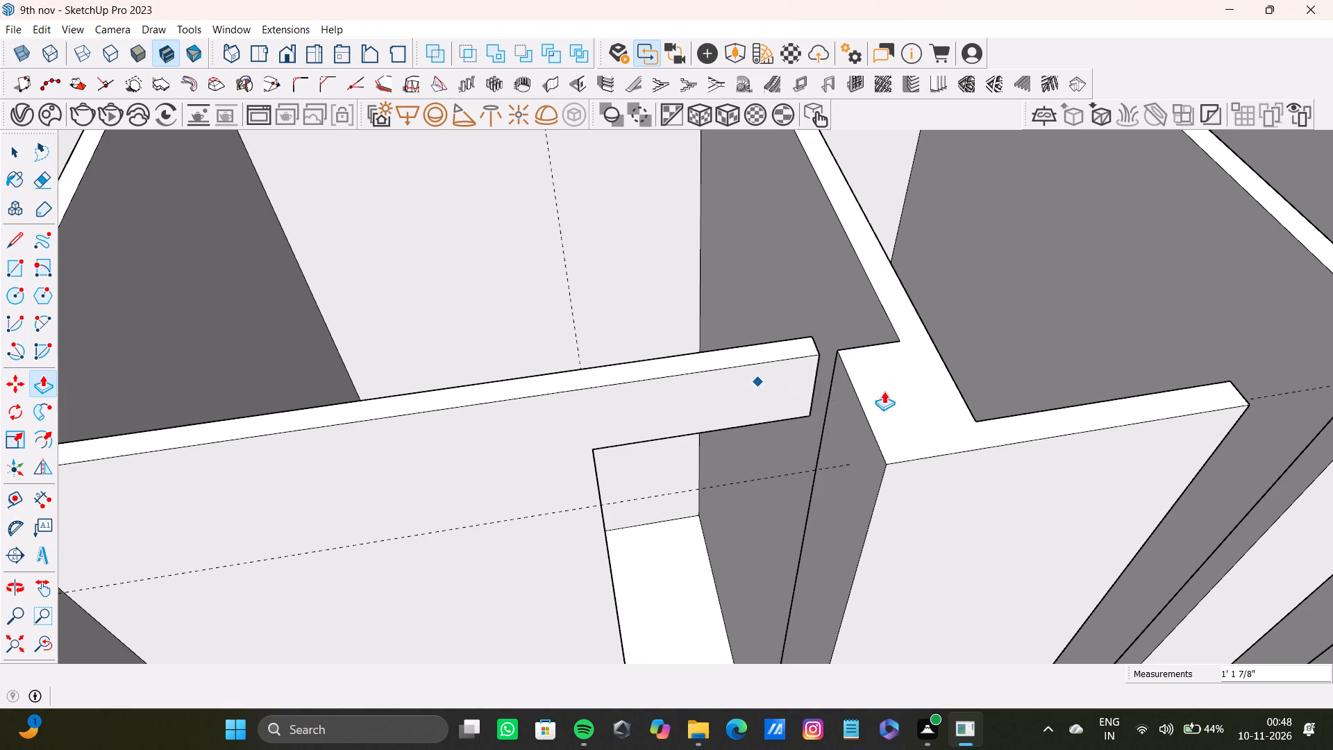
drag(884, 391, 887, 391)
Push/Pull the pier stub's back face out about 4 3/4" to line up with the far side of the new lintel.
scroll(822, 365, up, 4)
middle_drag(864, 352, 1161, 523)
shift+middle_drag(712, 297, 704, 385)
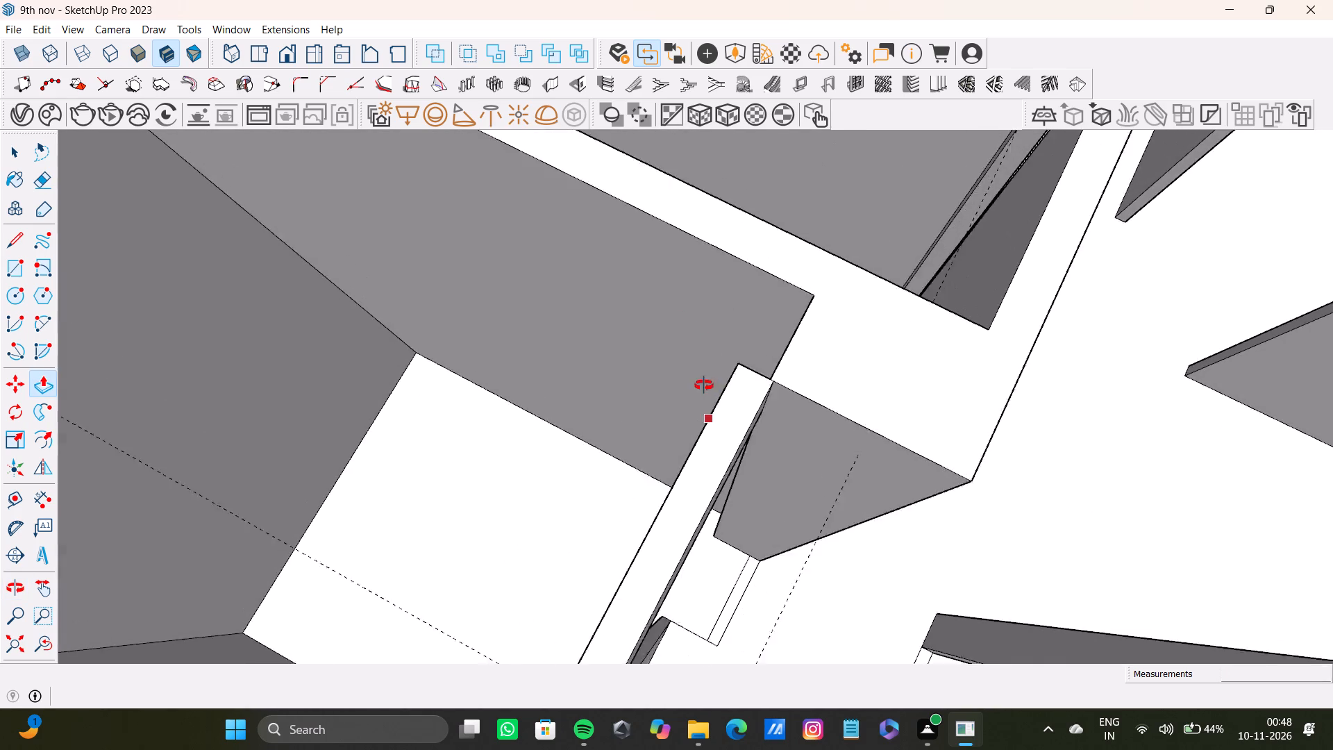
shift+middle_drag(704, 385, 912, 392)
scroll(628, 283, up, 3)
middle_drag(643, 292, 789, 310)
click(746, 320)
key(space)
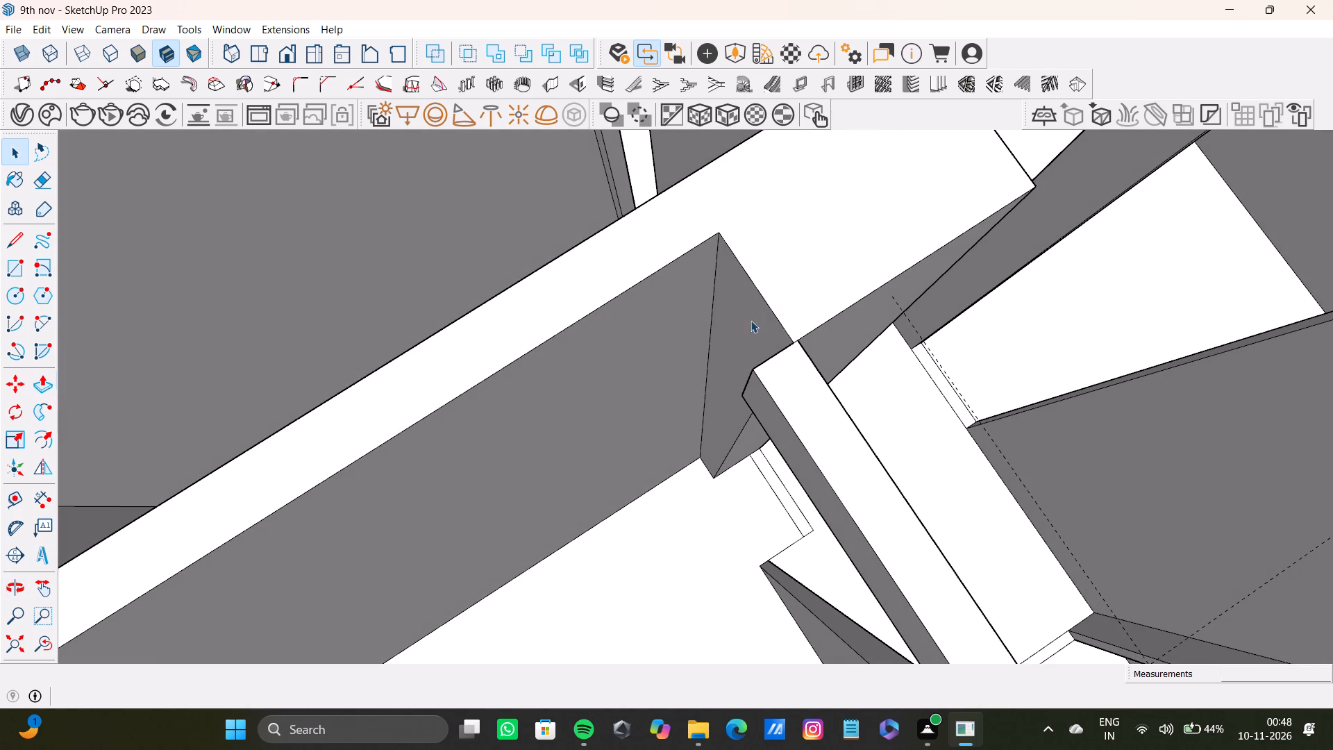
click(757, 320)
key(p)
drag(757, 328, 755, 385)
scroll(753, 385, down, 2)
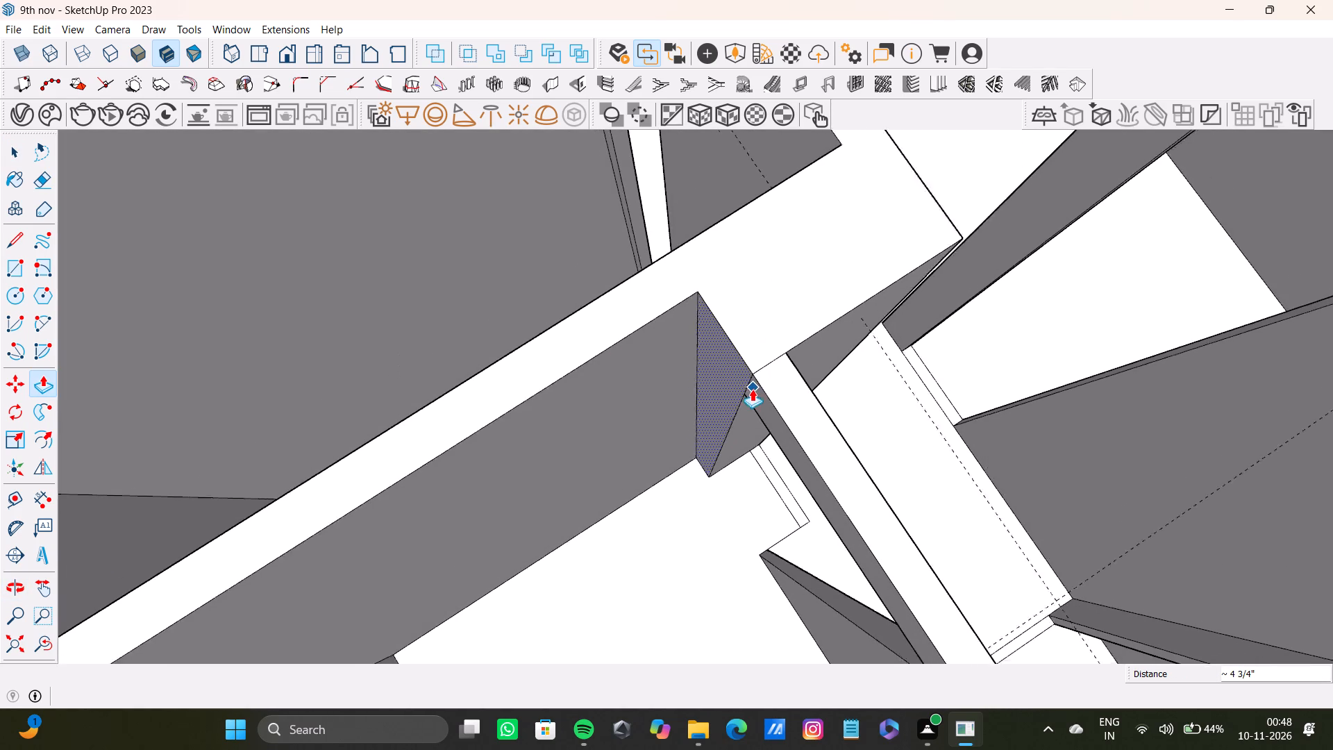
scroll(752, 389, down, 17)
key(space)
key(space)
key(space)
Push/Pull the opposite end face of the pier back toward its stub to widen the adjacent room doorway.
middle_drag(800, 406, 617, 358)
scroll(724, 371, down, 4)
shift+middle_drag(741, 386, 574, 353)
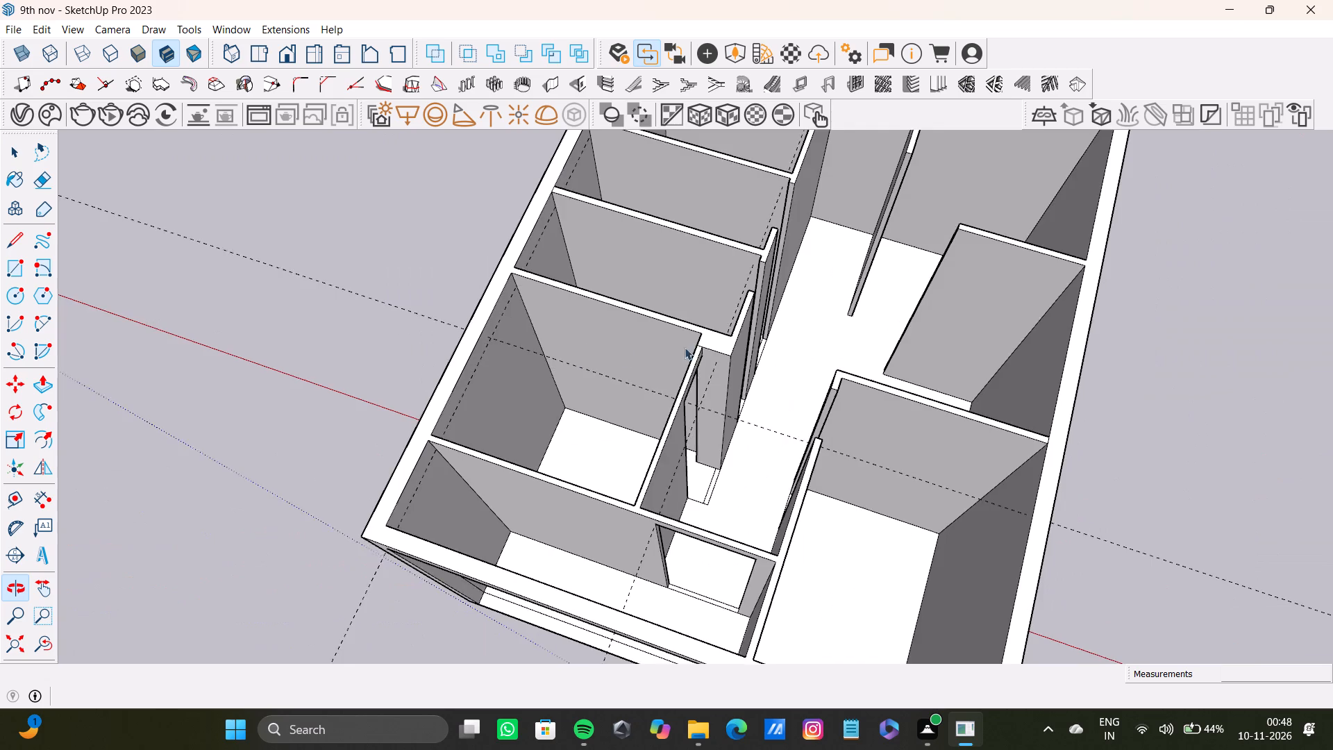
scroll(691, 344, down, 5)
shift+middle_drag(766, 389, 533, 333)
scroll(763, 337, up, 8)
middle_drag(751, 328, 588, 327)
scroll(675, 317, up, 5)
middle_drag(693, 308, 687, 359)
scroll(691, 339, down, 1)
middle_drag(687, 359, 451, 374)
shift+scroll(561, 314, up, 6)
click(569, 334)
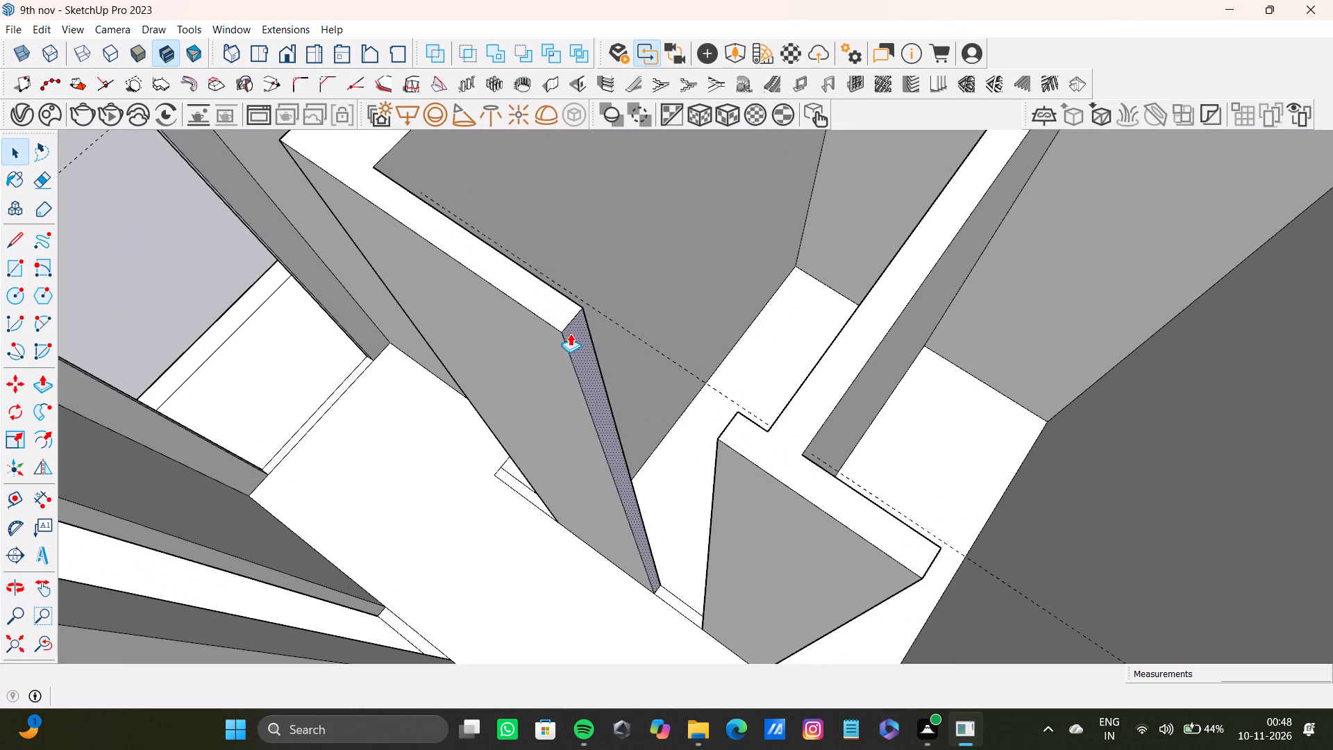
key(p)
drag(570, 333, 417, 237)
key(space)
Place a guide parallel to and below the top edge of the shortened pier's end face.
key(t)
scroll(424, 233, up, 4)
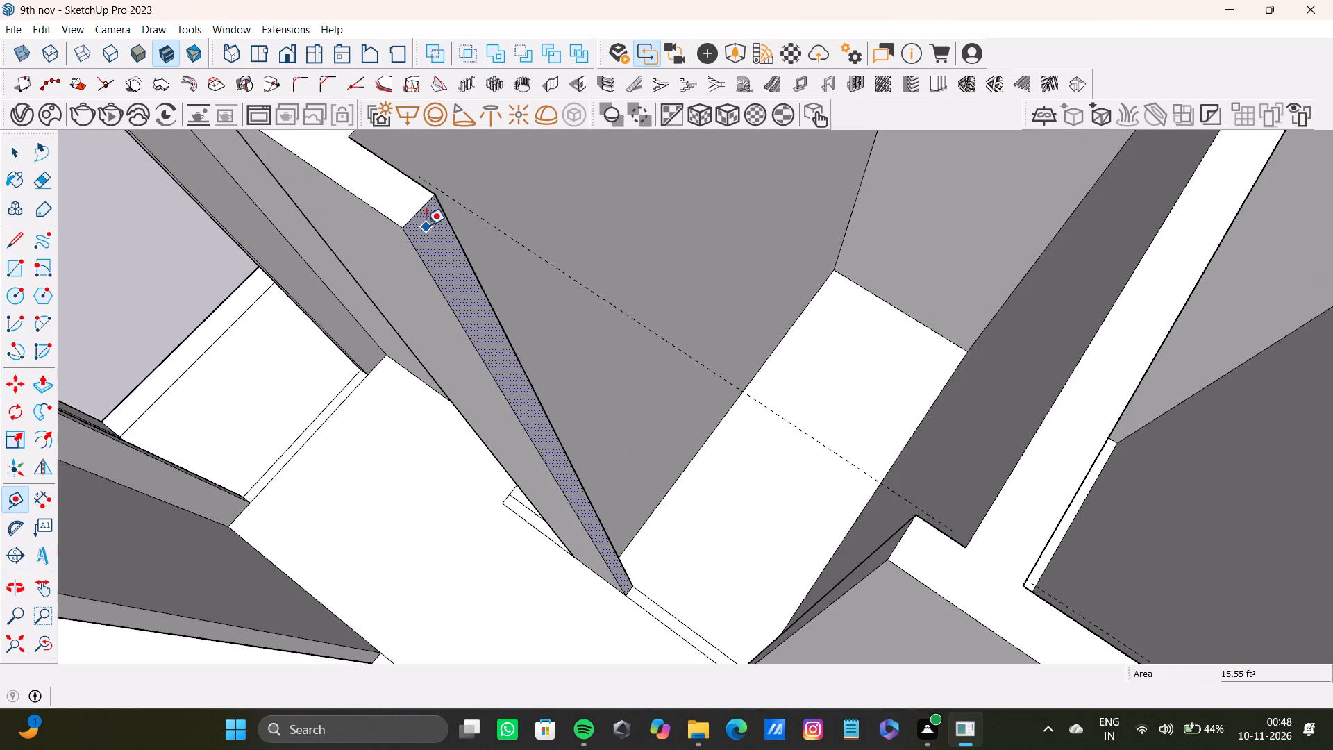
click(417, 208)
click(446, 280)
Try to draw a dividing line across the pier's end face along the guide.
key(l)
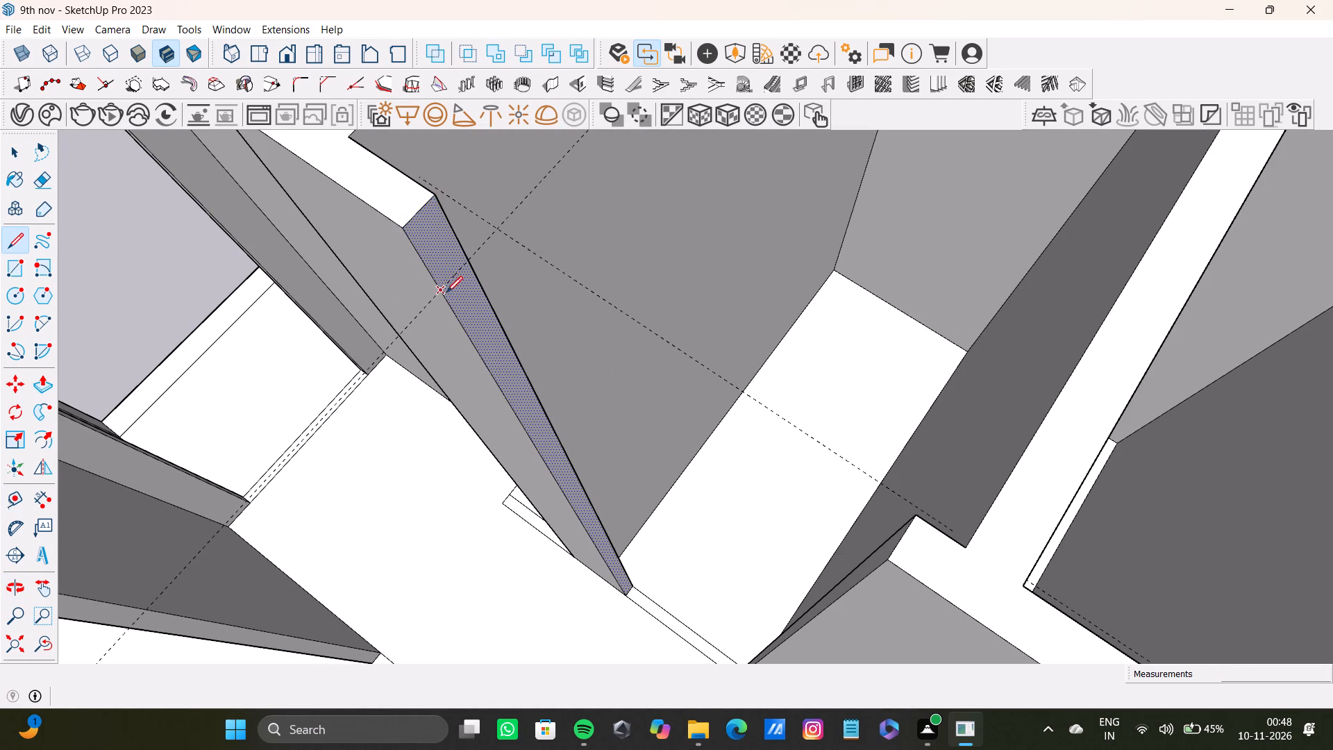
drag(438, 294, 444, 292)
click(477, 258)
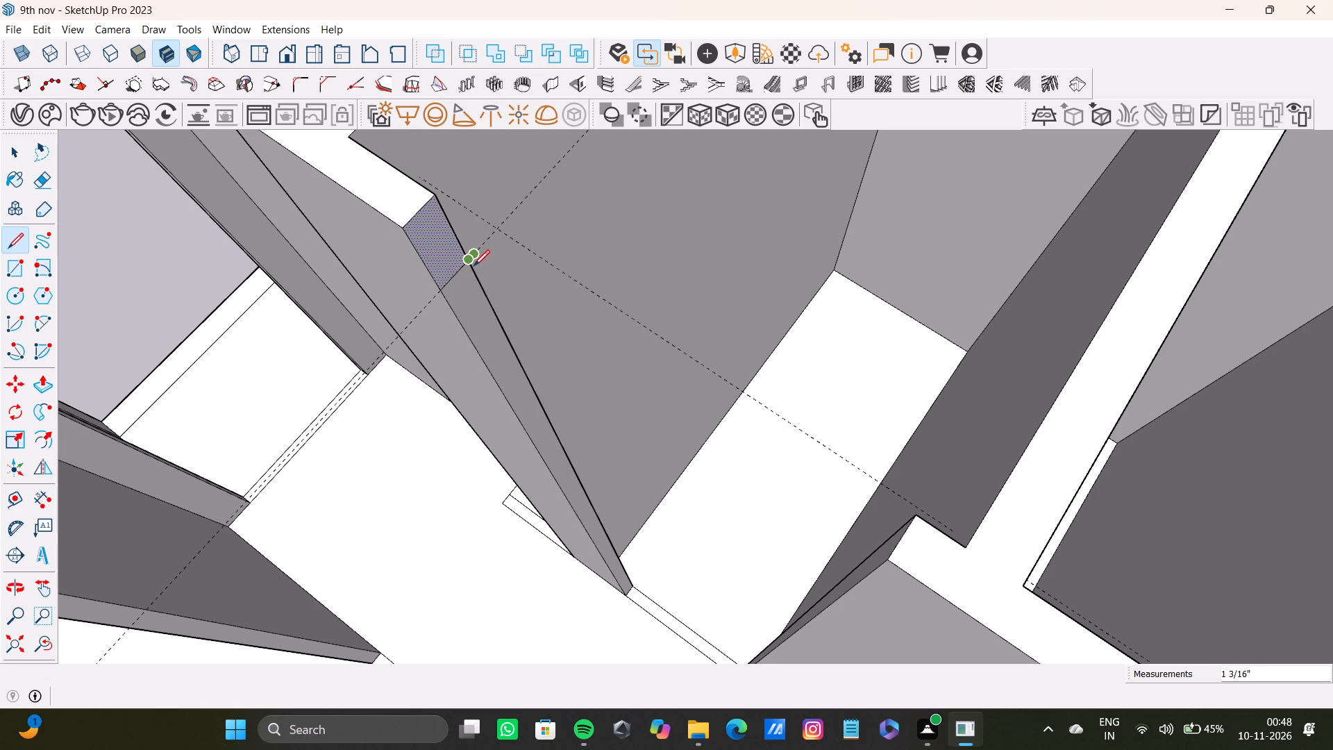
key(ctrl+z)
Draw a line across the pier's end face along the guide to separate its upper part.
scroll(457, 287, up, 12)
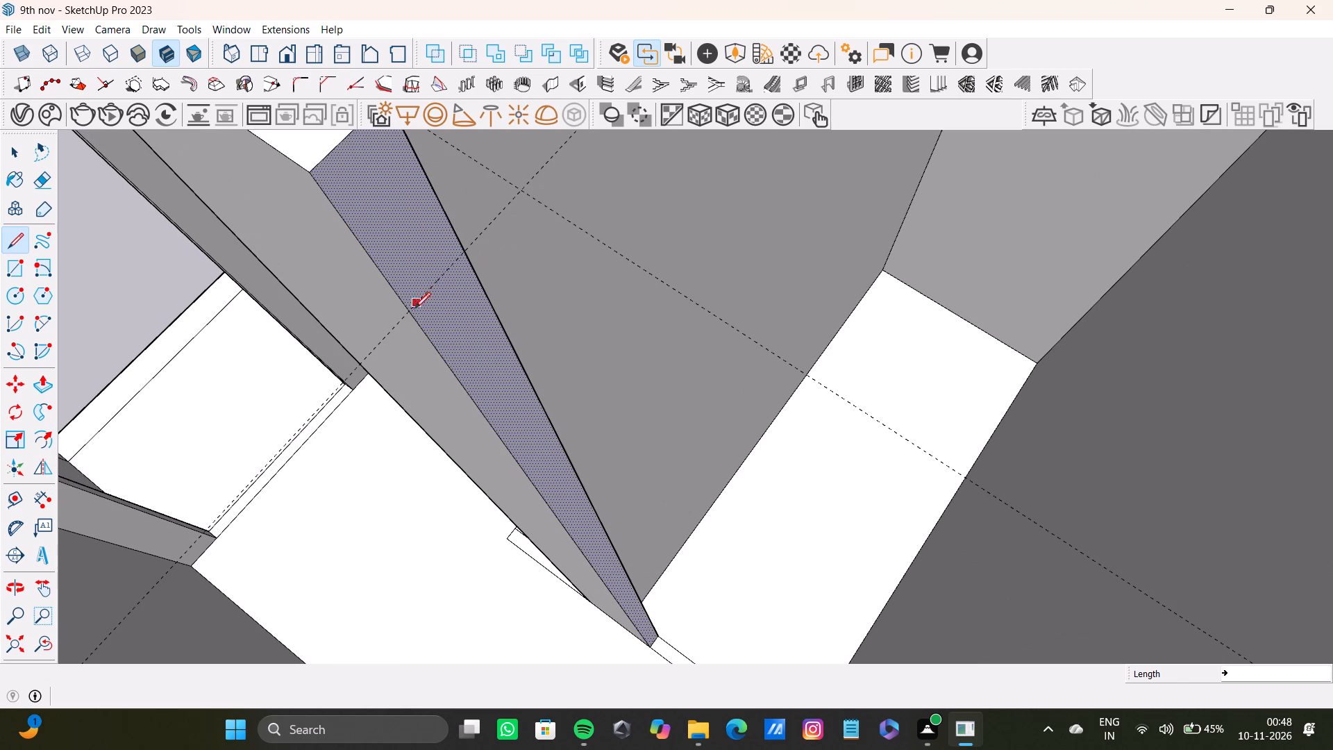
click(412, 312)
click(463, 249)
Push/Pull the upper part of the pier's end face across the adjacent doorway to the next pier, the last stretch about 3' 5".
key(space)
click(409, 236)
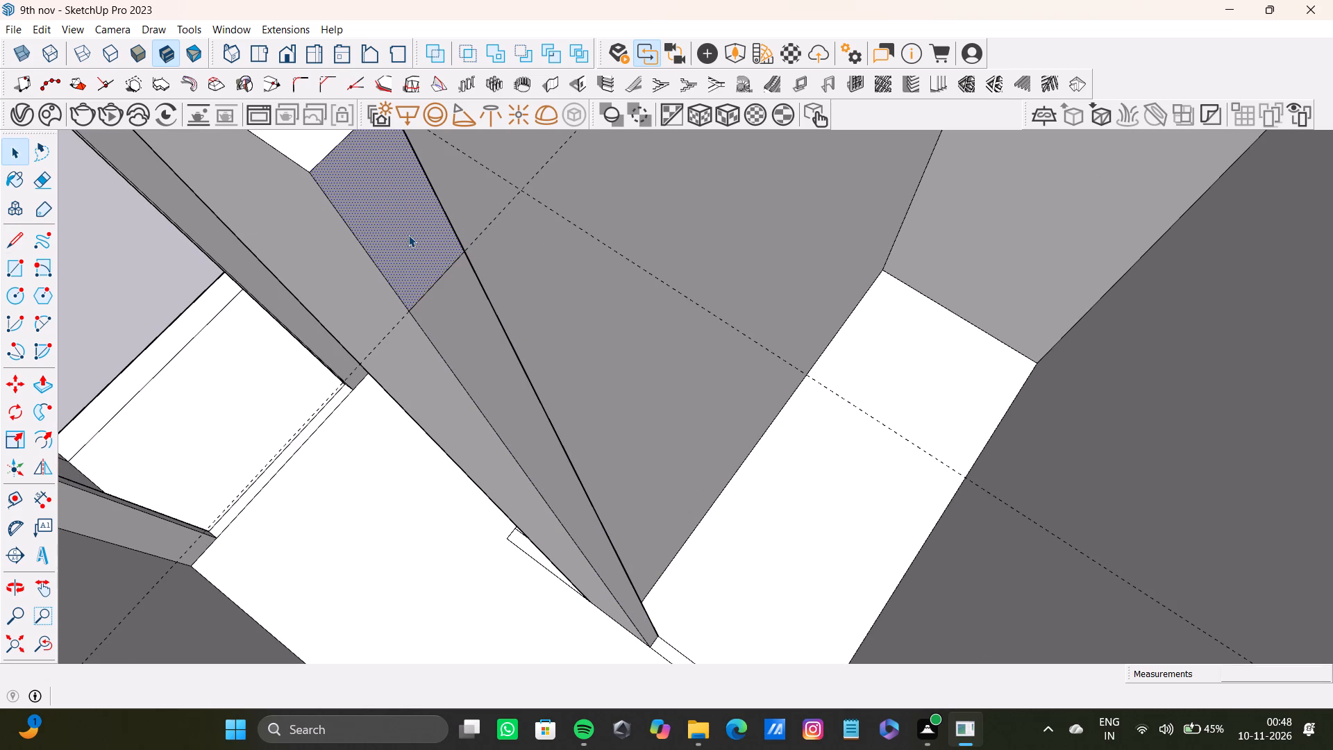
key(p)
drag(408, 235, 841, 412)
scroll(837, 436, down, 7)
shift+middle_drag(834, 456, 875, 427)
scroll(796, 409, up, 1)
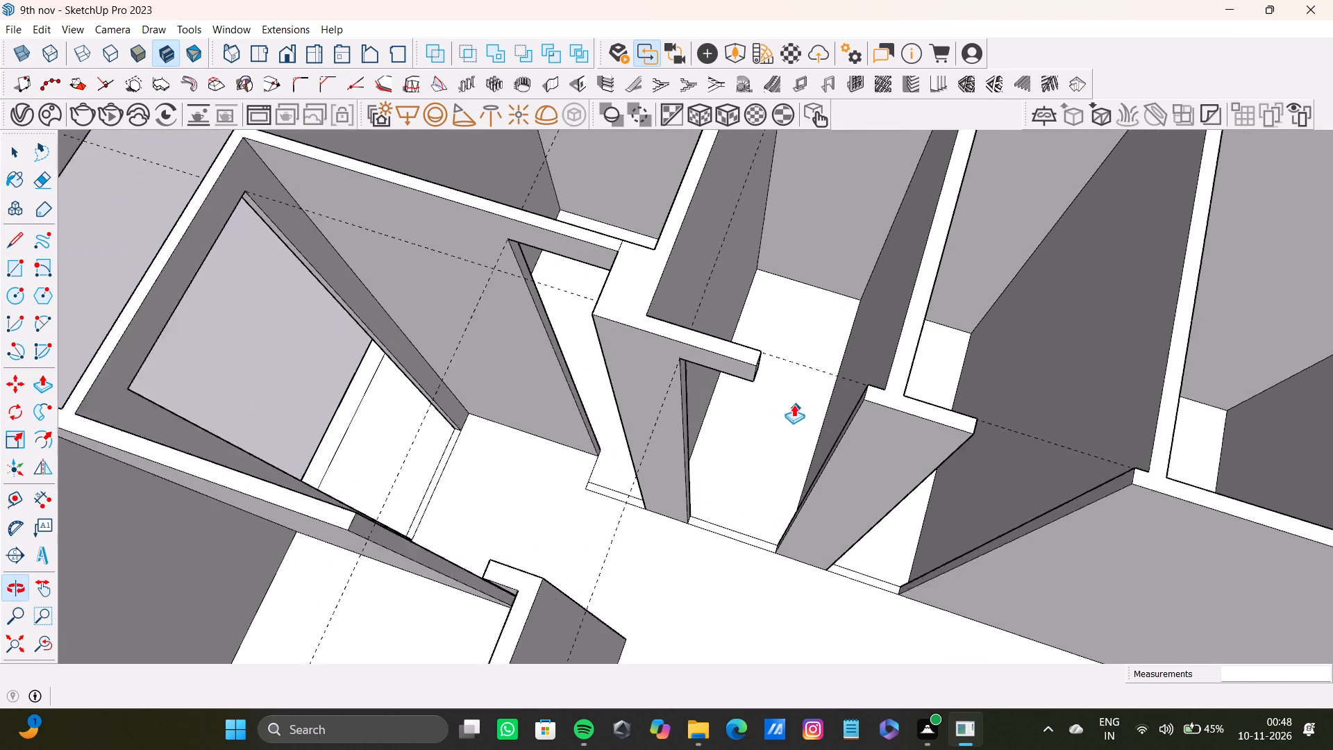
scroll(794, 404, up, 1)
drag(749, 348, 882, 396)
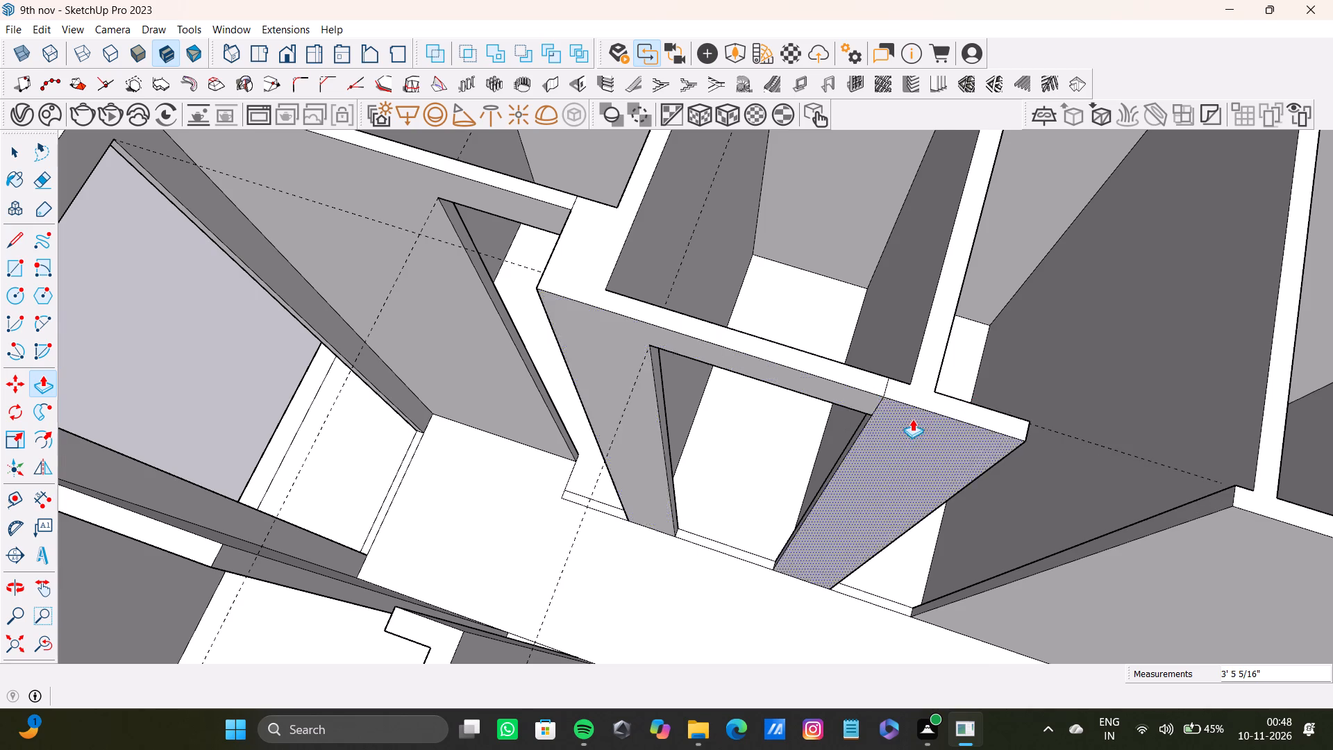
Delete the leftover seam edges on the top and both side faces where the new lintel meets the next pier.
scroll(913, 421, down, 2)
shift+scroll(912, 426, up, 1)
shift+middle_drag(912, 426, 859, 333)
scroll(803, 315, up, 7)
key(space)
scroll(842, 358, down, 3)
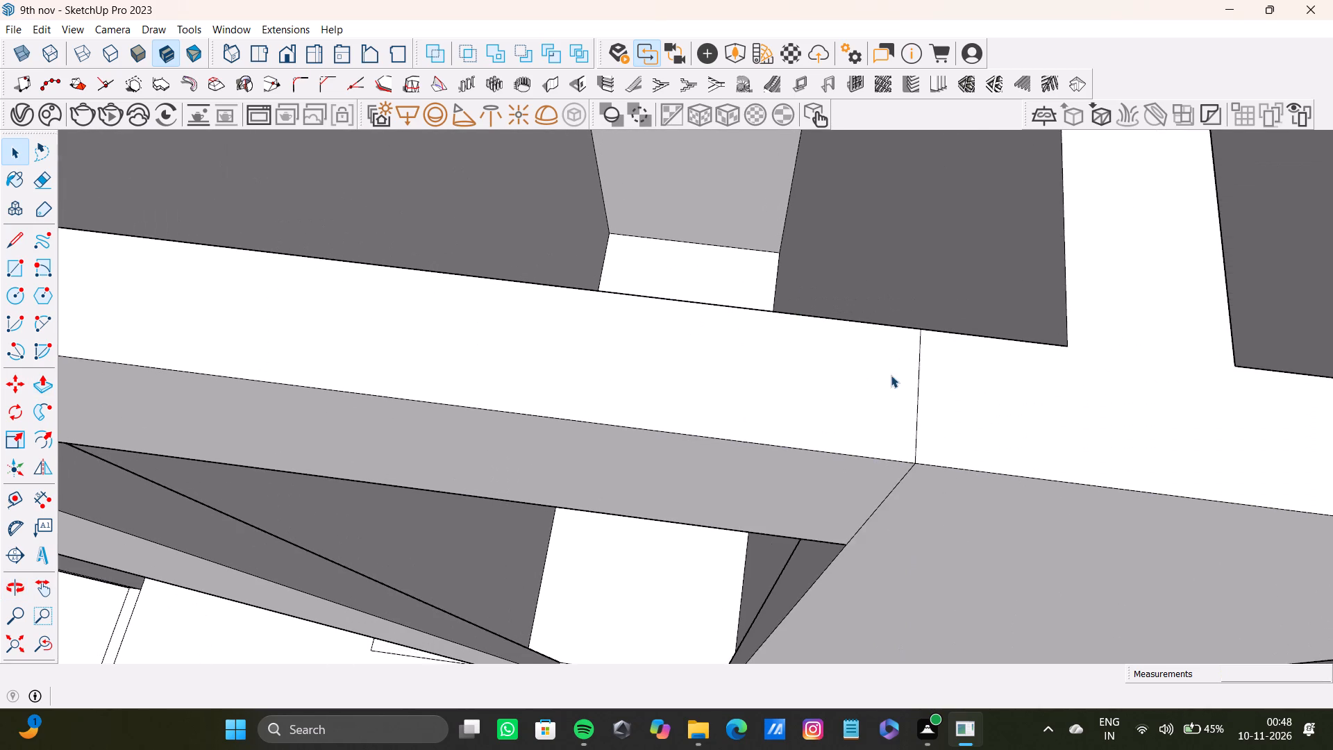
shift+middle_drag(892, 375, 794, 252)
scroll(794, 252, down, 1)
scroll(782, 259, up, 3)
click(789, 274)
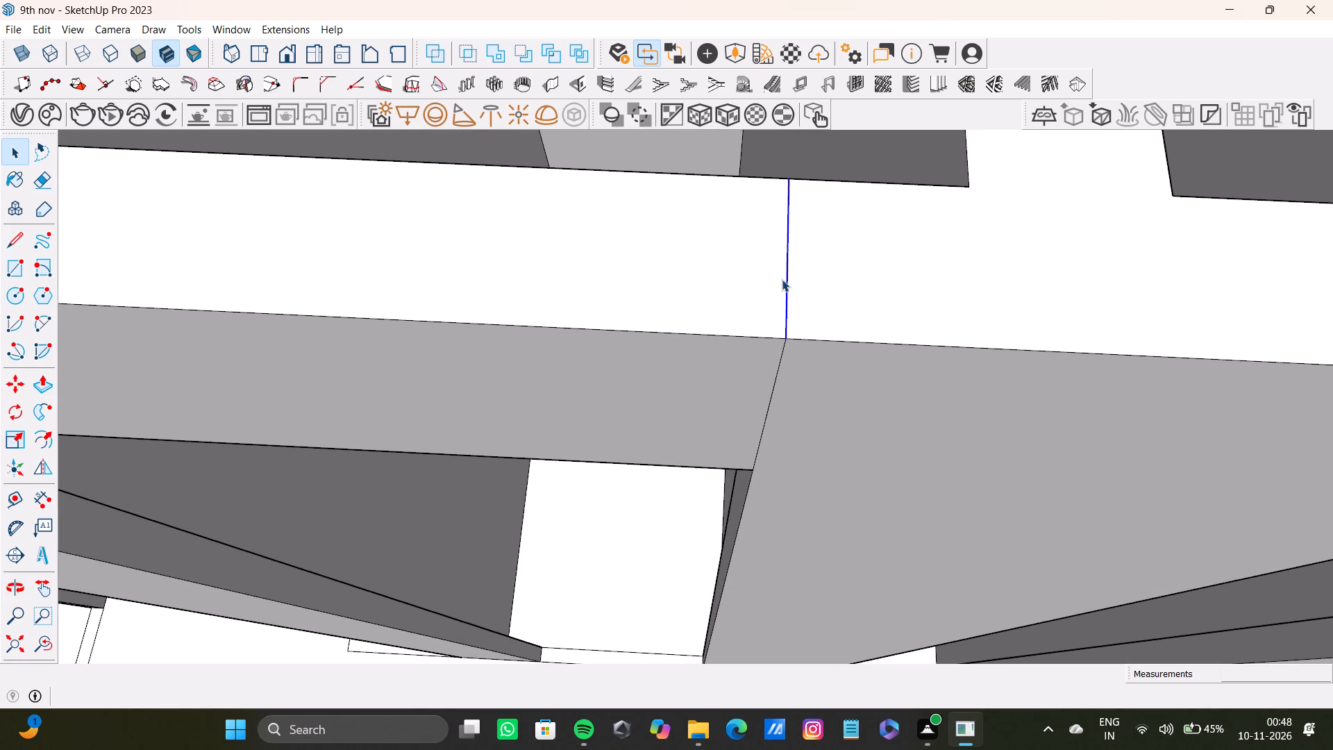
key(Delete)
click(778, 362)
key(Delete)
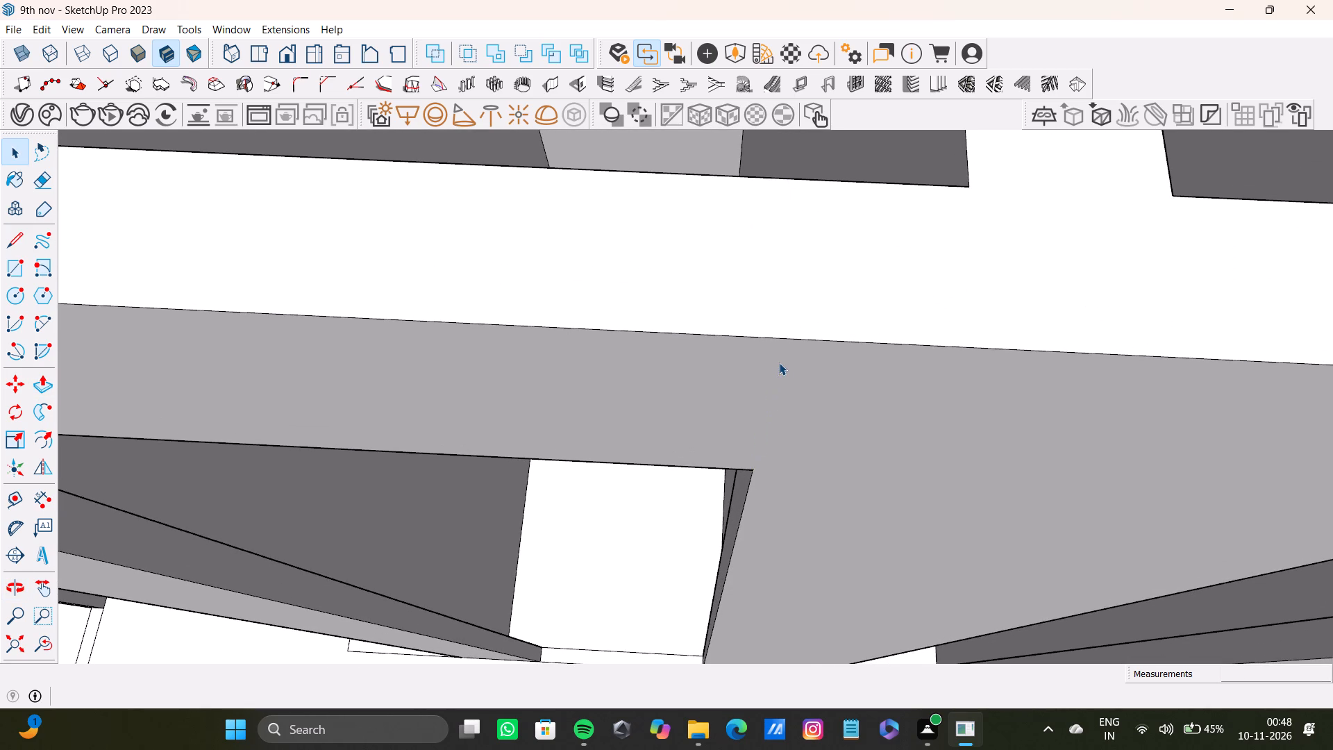
scroll(780, 360, down, 4)
middle_drag(760, 350, 873, 552)
scroll(782, 333, up, 2)
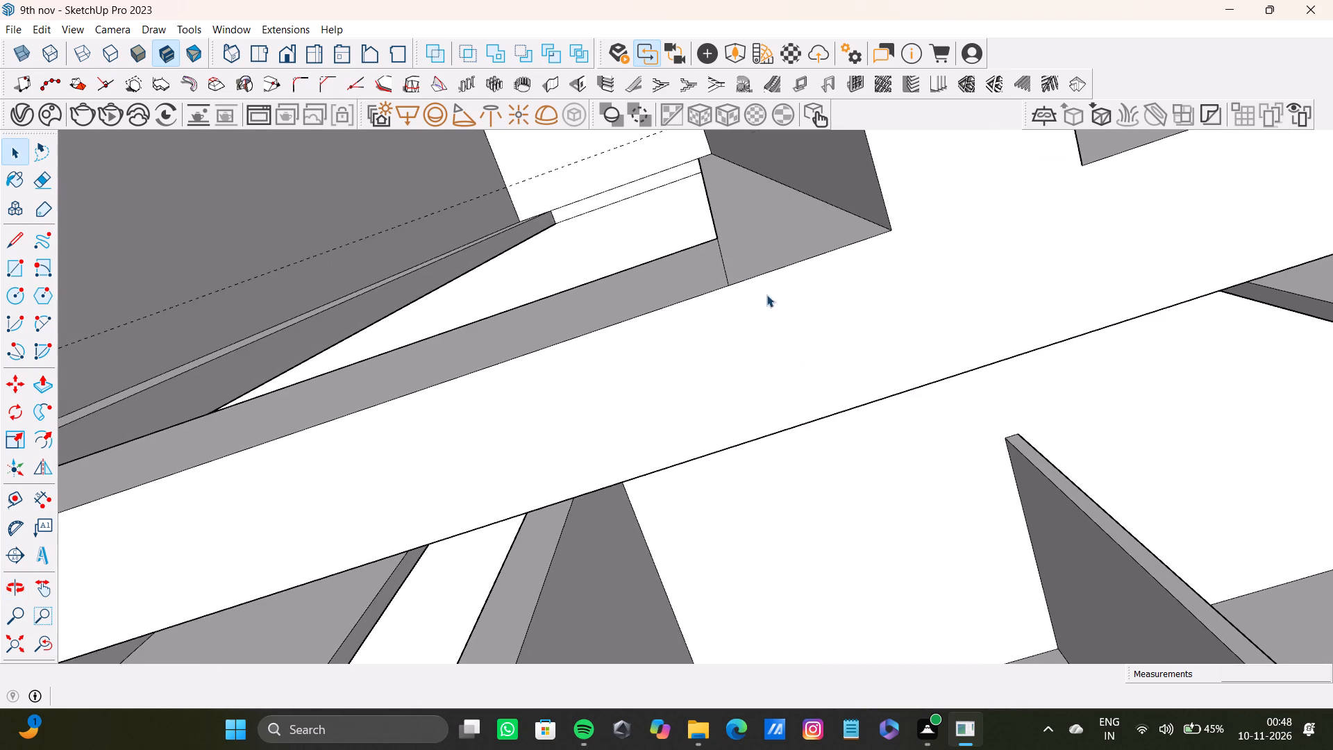
scroll(766, 294, up, 5)
click(726, 283)
key(Delete)
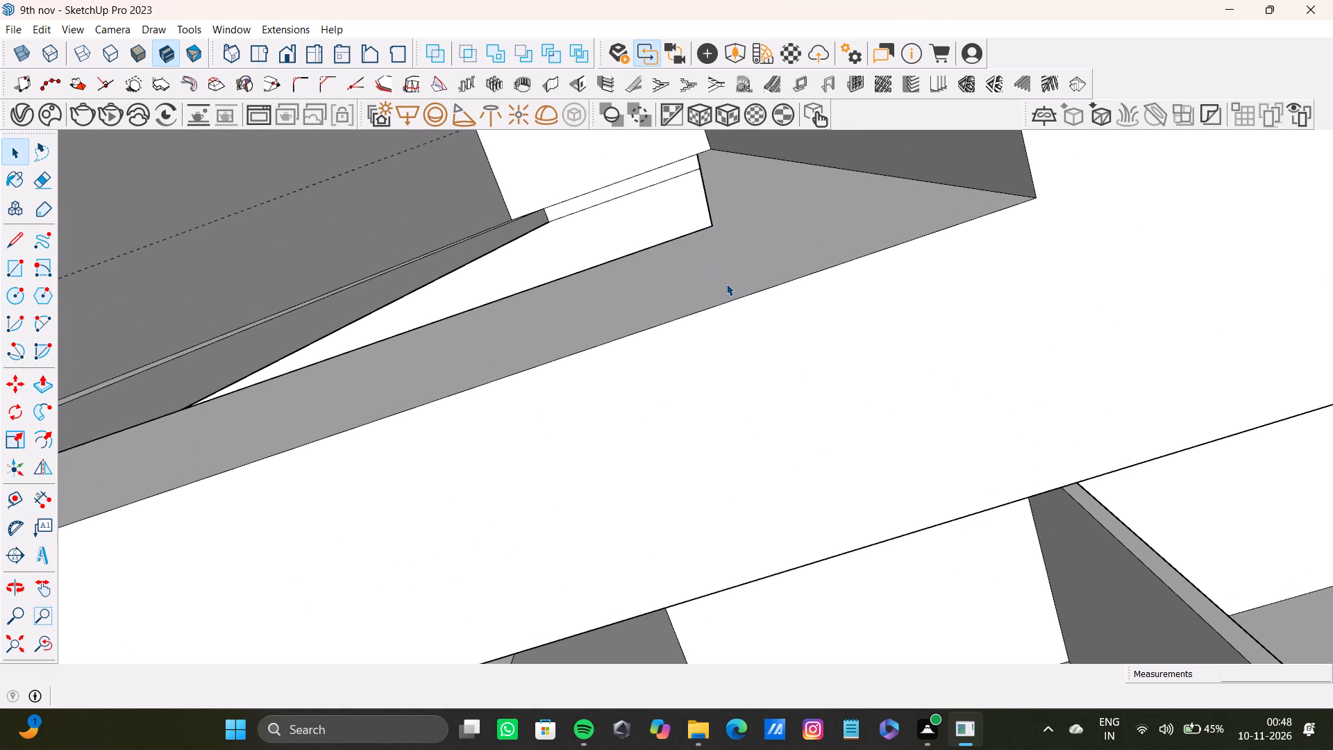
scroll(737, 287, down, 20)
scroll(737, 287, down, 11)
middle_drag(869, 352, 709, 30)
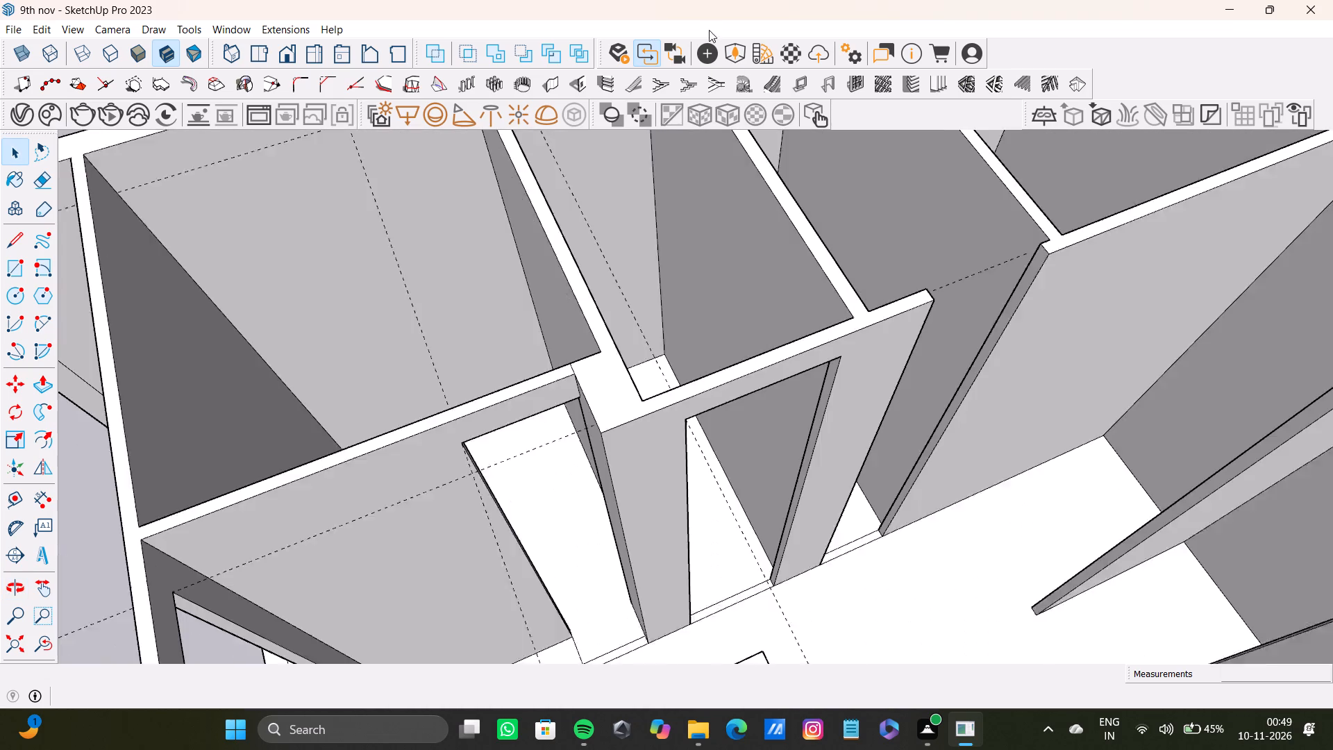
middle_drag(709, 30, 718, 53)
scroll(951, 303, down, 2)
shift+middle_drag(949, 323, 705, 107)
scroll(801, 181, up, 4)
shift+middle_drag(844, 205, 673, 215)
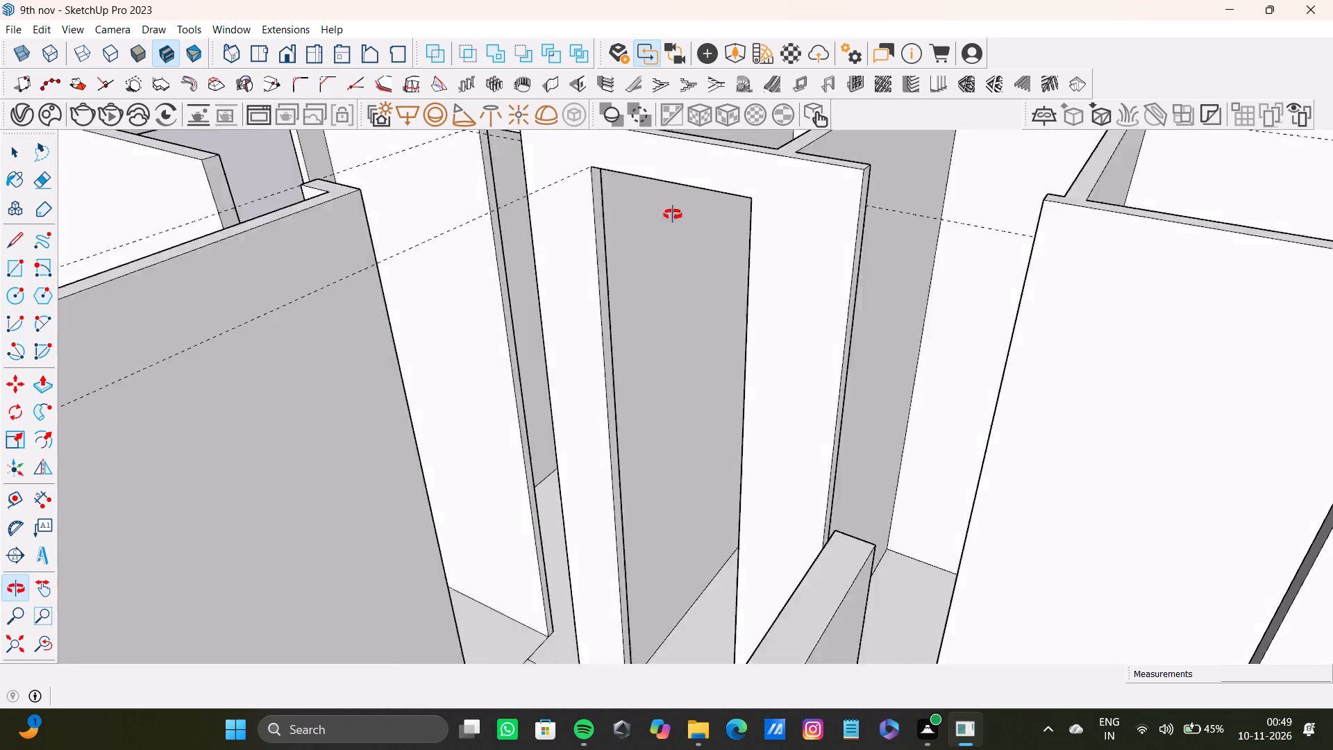
Place a guide across the next pier's end face, about 1' 2" below its top edge.
shift+middle_drag(673, 215, 580, 198)
shift+middle_drag(781, 174, 750, 208)
key(t)
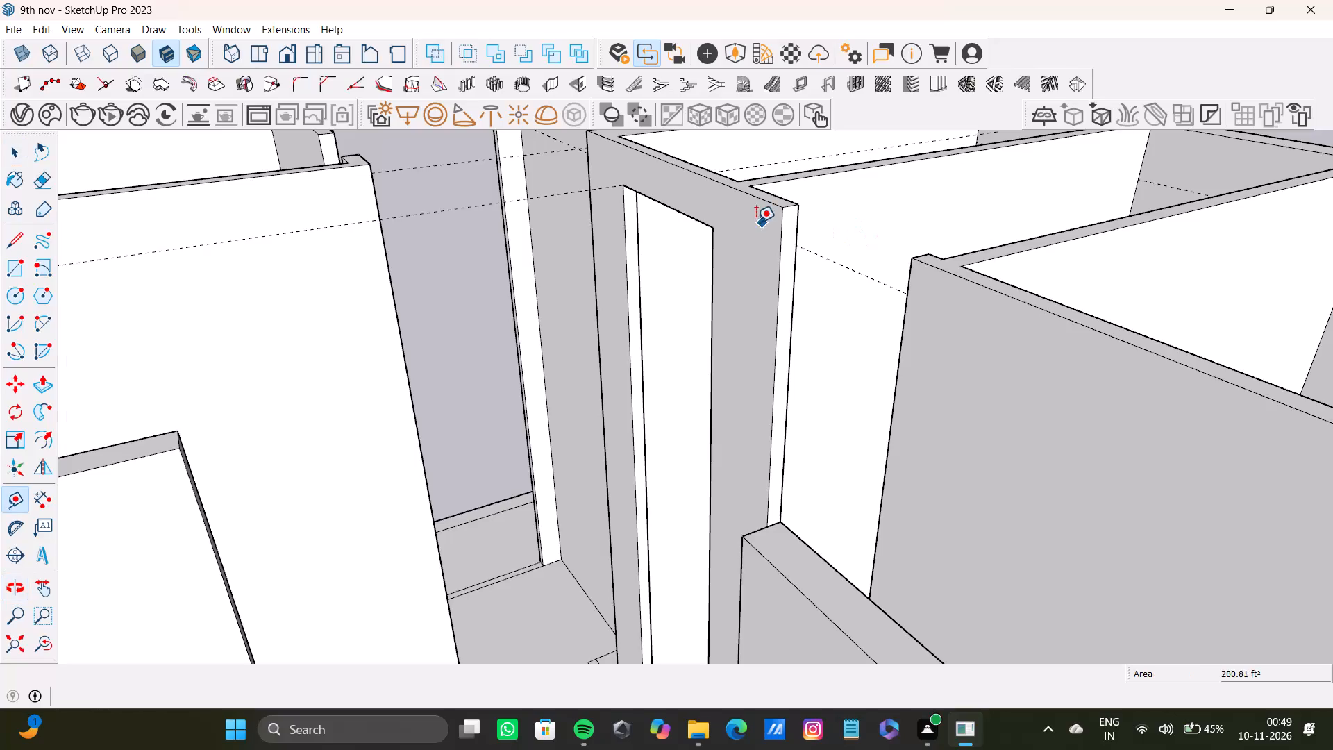
scroll(800, 212, up, 7)
click(790, 195)
click(785, 285)
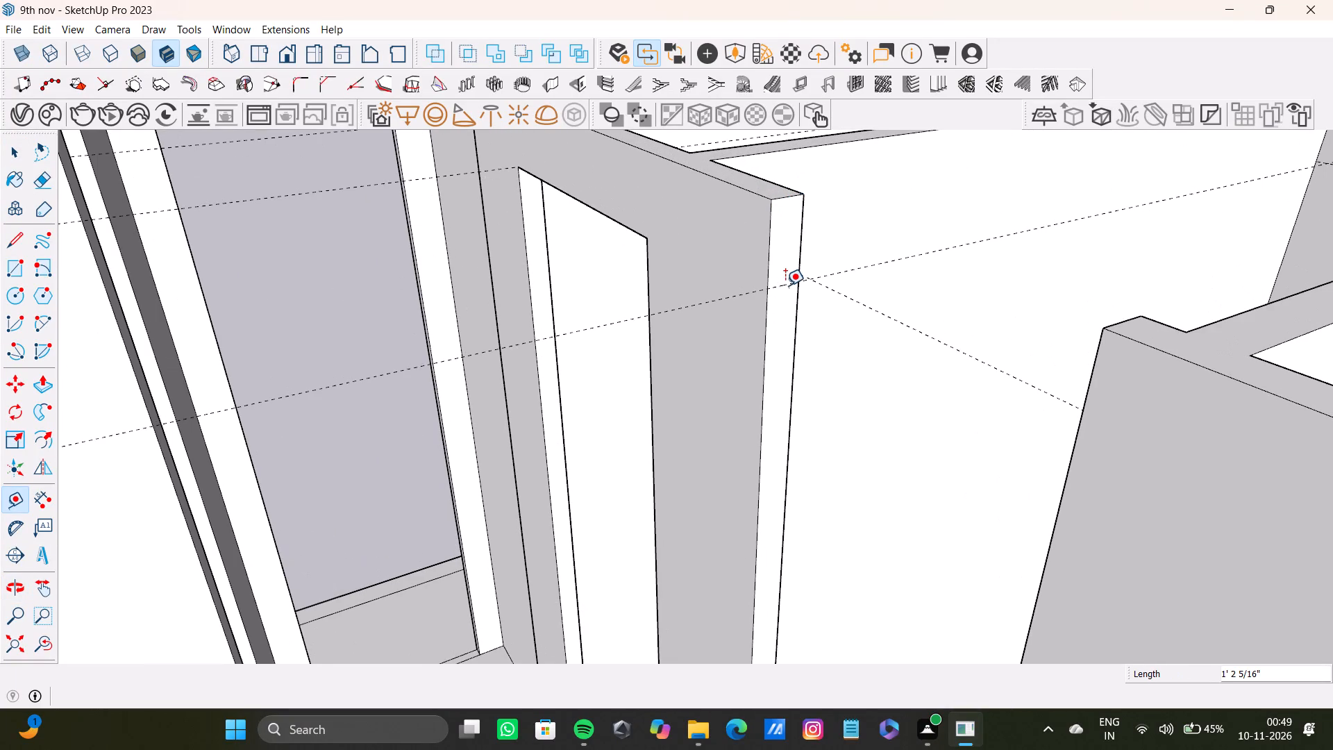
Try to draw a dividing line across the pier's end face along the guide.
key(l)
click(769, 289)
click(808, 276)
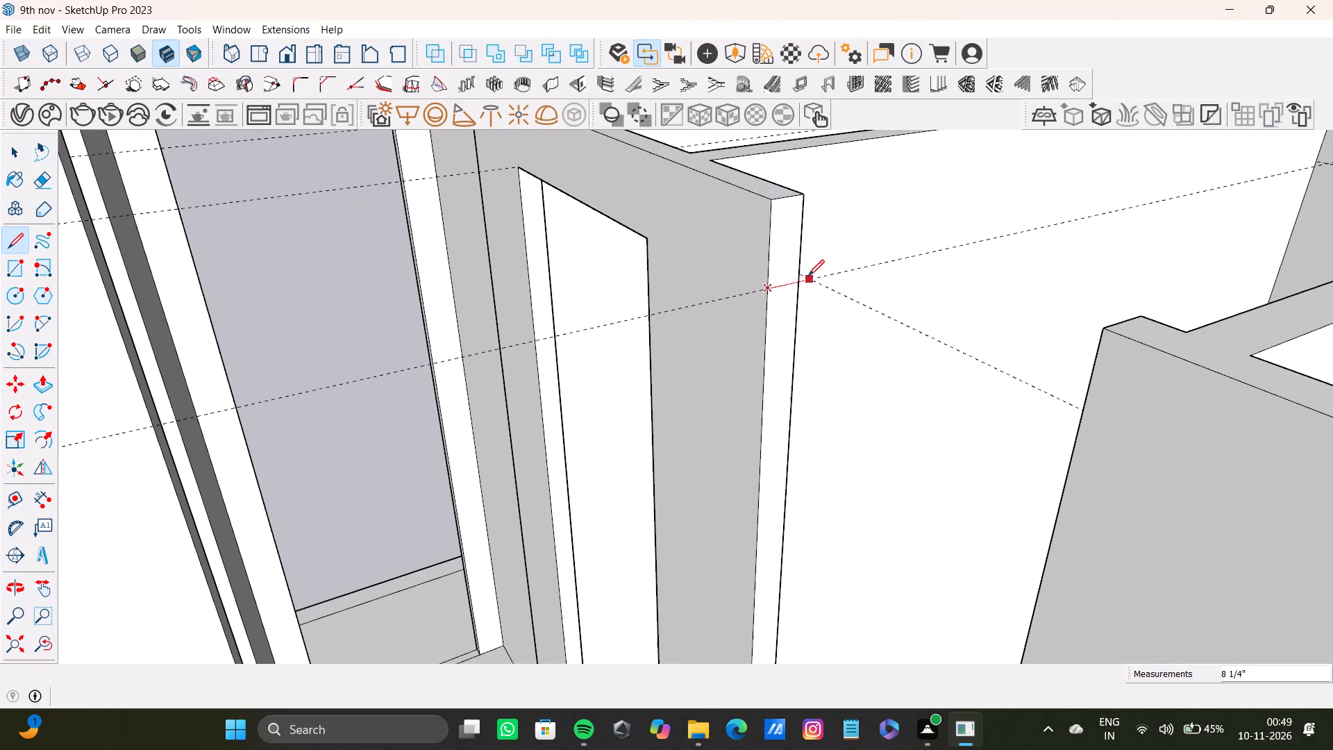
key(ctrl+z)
Draw a line across the pier's end face along the guide to separate its upper part.
scroll(778, 288, up, 7)
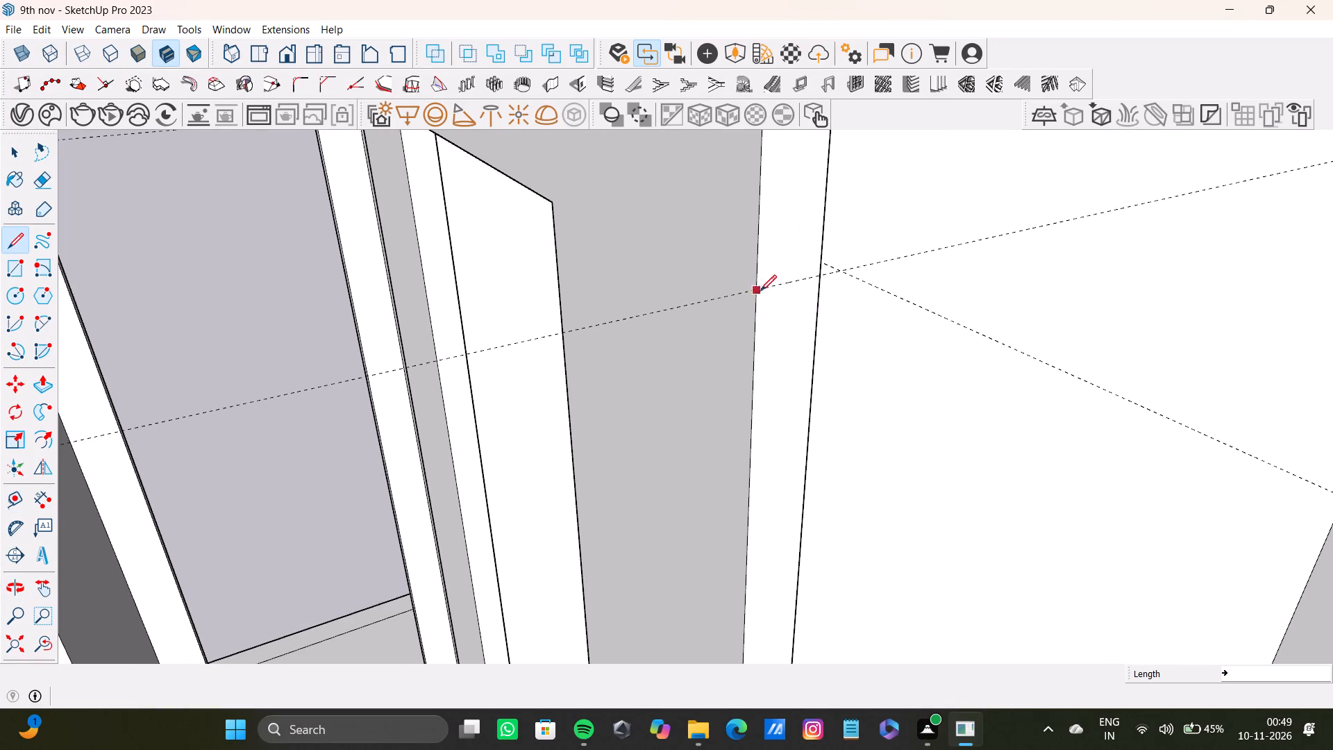
drag(756, 290, 767, 285)
click(818, 275)
Push/Pull the upper part of the pier's end face across the doorway to just short of the facing wall, the last stretch about 3' 6".
key(space)
click(776, 219)
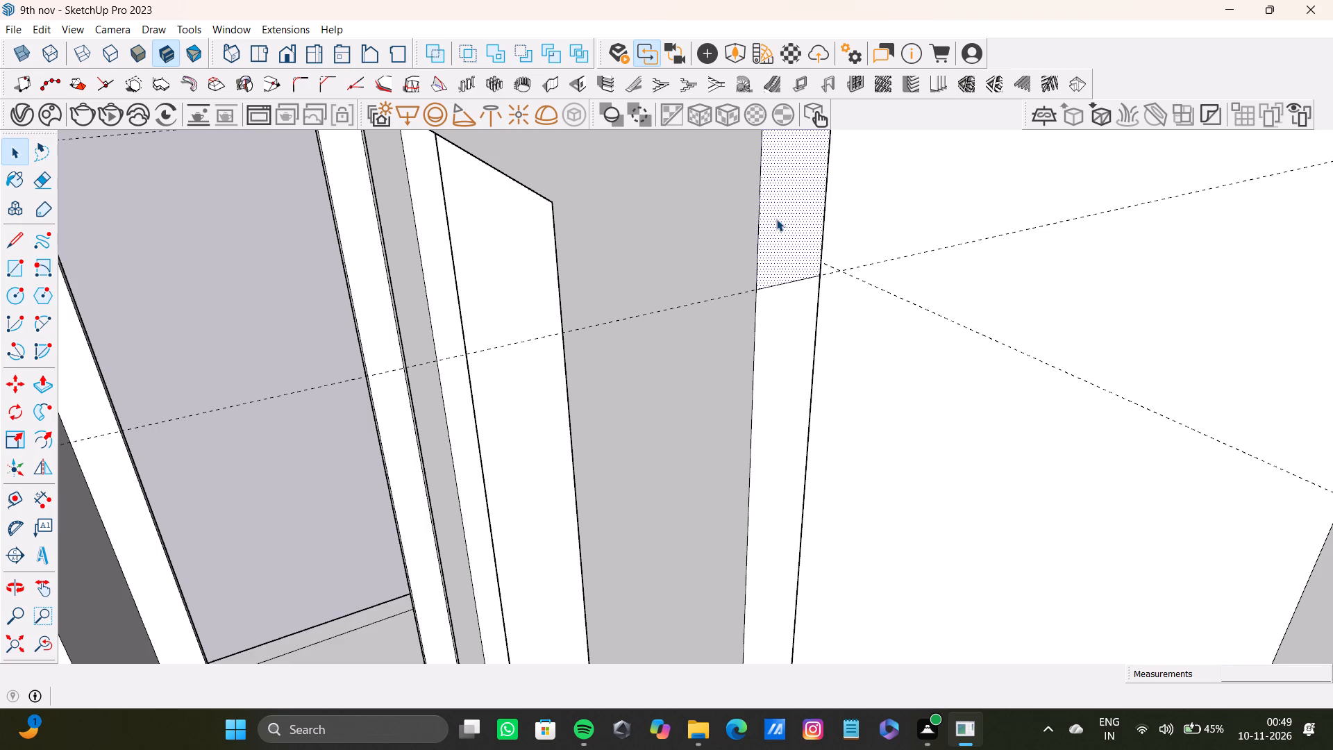
key(p)
drag(780, 224, 915, 306)
scroll(909, 310, down, 8)
shift+middle_drag(906, 312, 791, 311)
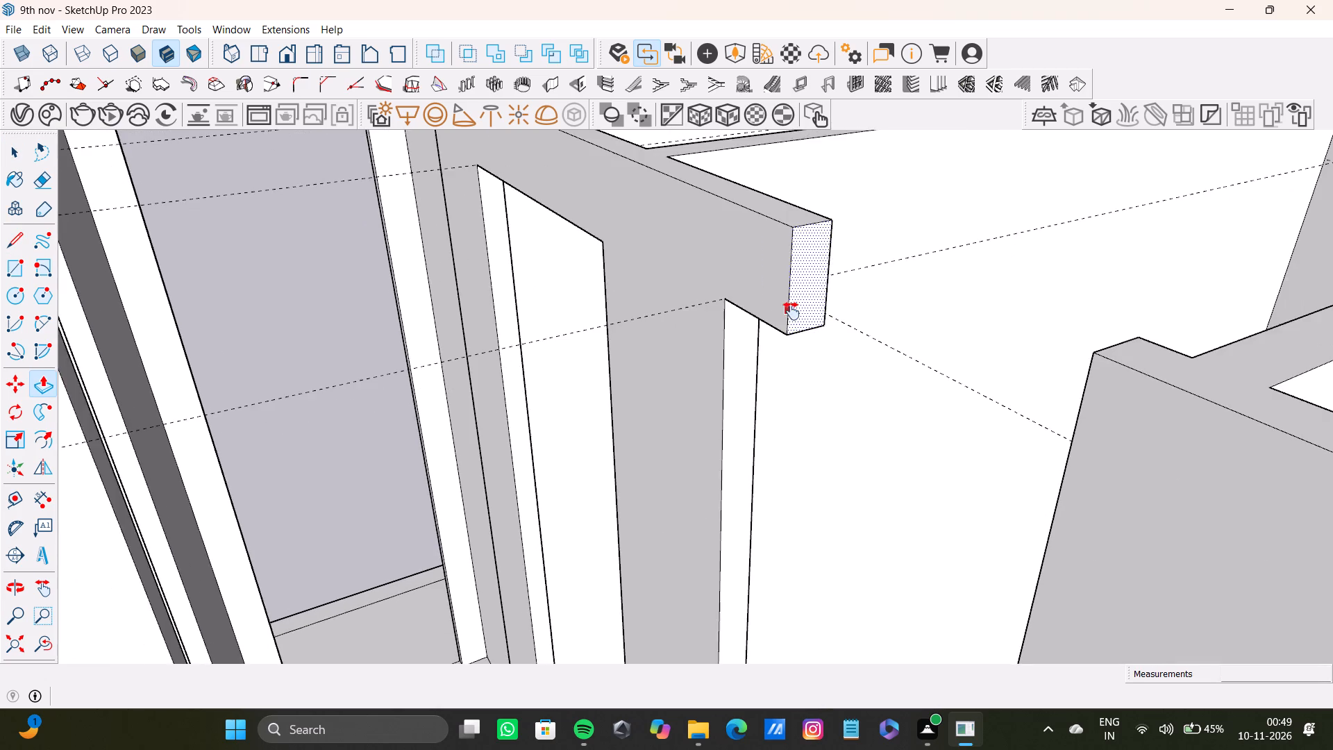
shift+middle_drag(791, 311, 892, 316)
scroll(878, 312, down, 3)
shift+scroll(870, 317, up, 1)
shift+middle_drag(870, 317, 841, 308)
drag(632, 260, 867, 272)
scroll(860, 299, up, 13)
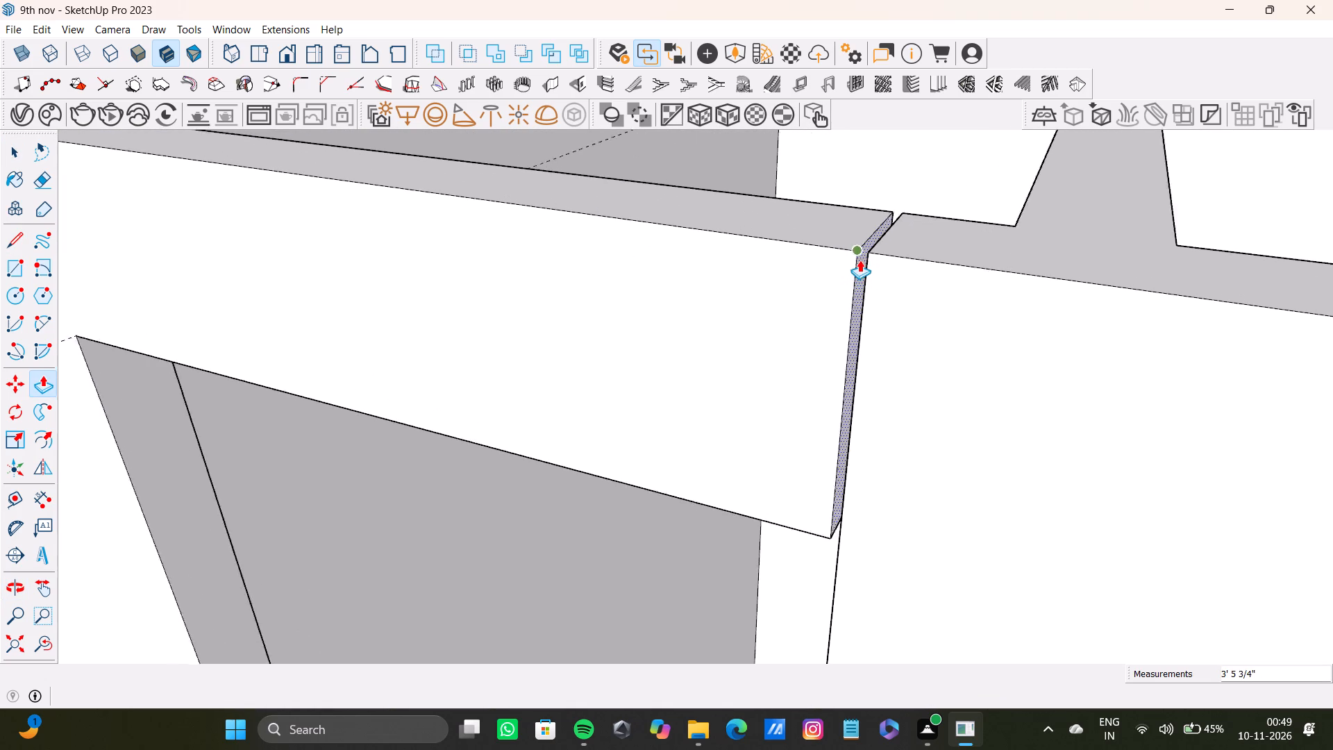
Push/Pull the lintel's end face across the remaining narrow gap to meet the facing wall.
scroll(860, 260, up, 6)
drag(860, 243, 899, 247)
key(ctrl+z)
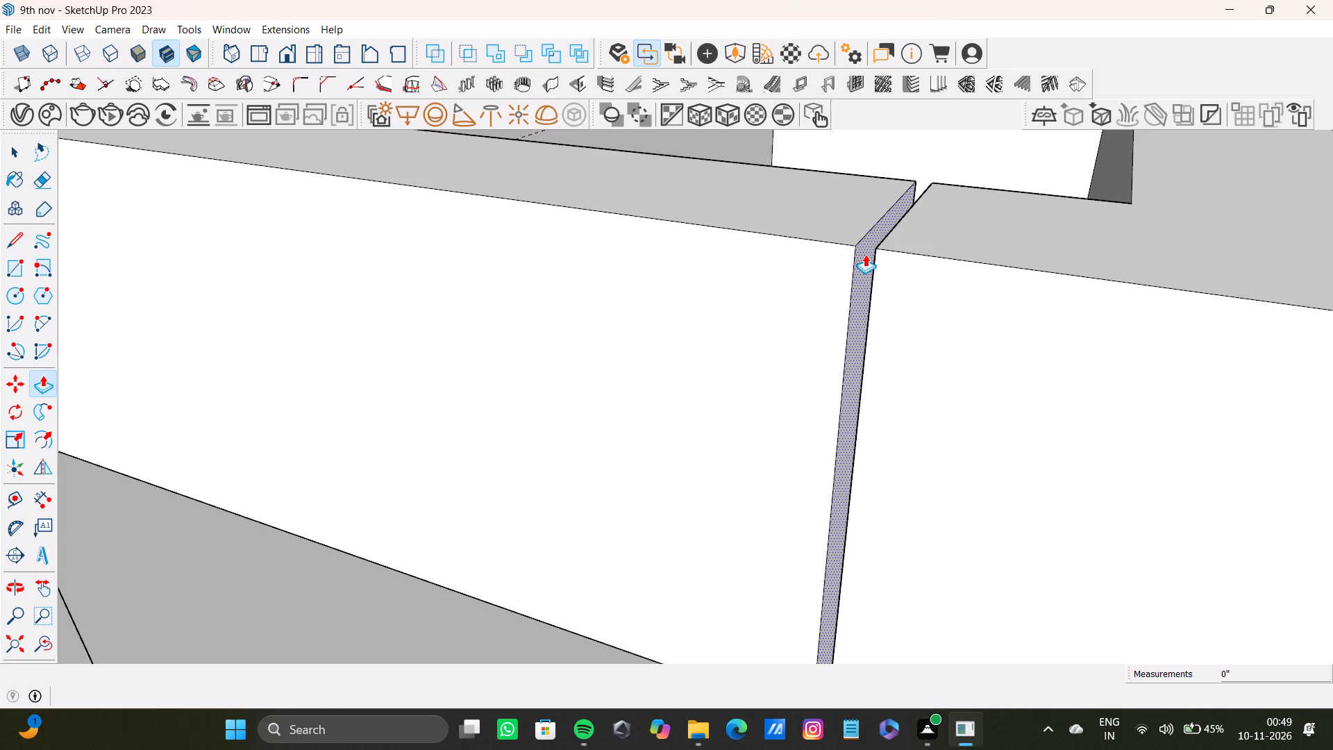
drag(860, 243, 887, 242)
key(ctrl+z)
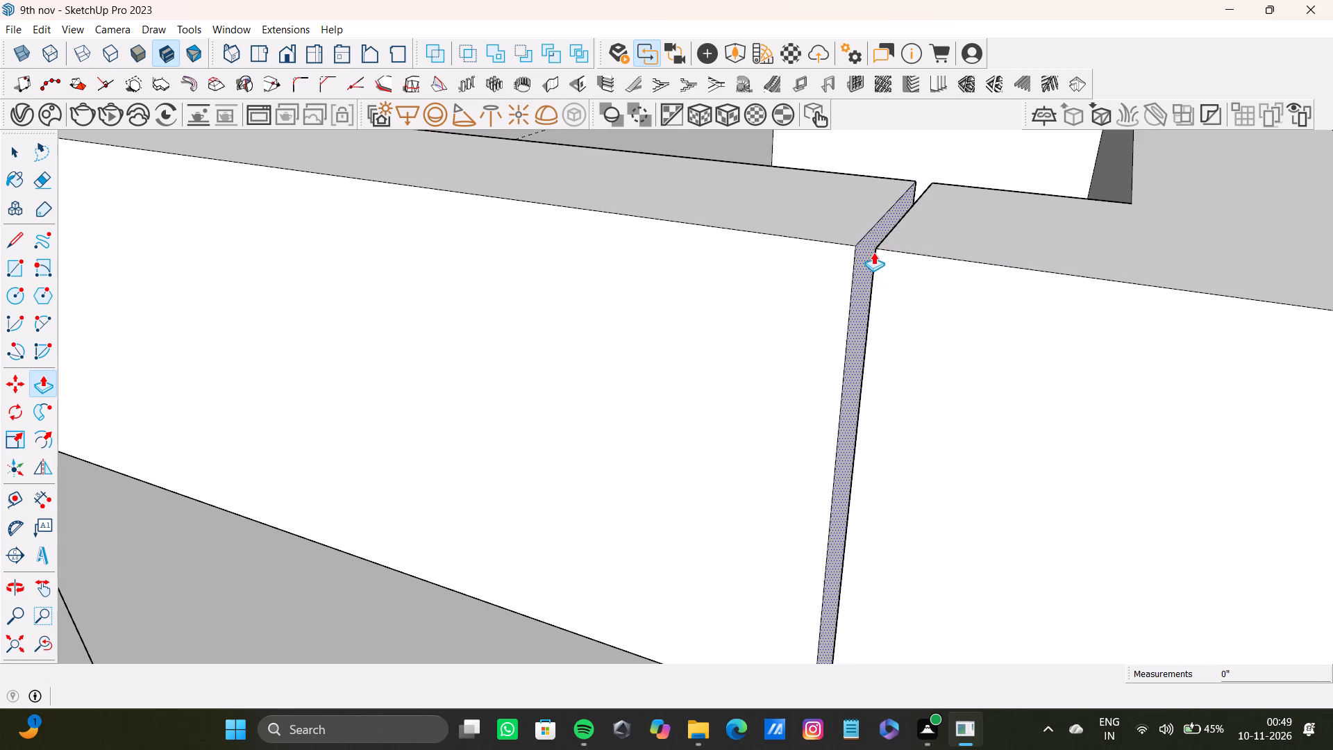
drag(862, 242, 880, 243)
Delete the leftover seam edges on the top and side face where the lintel meets the wall.
key(space)
scroll(882, 248, up, 6)
click(879, 240)
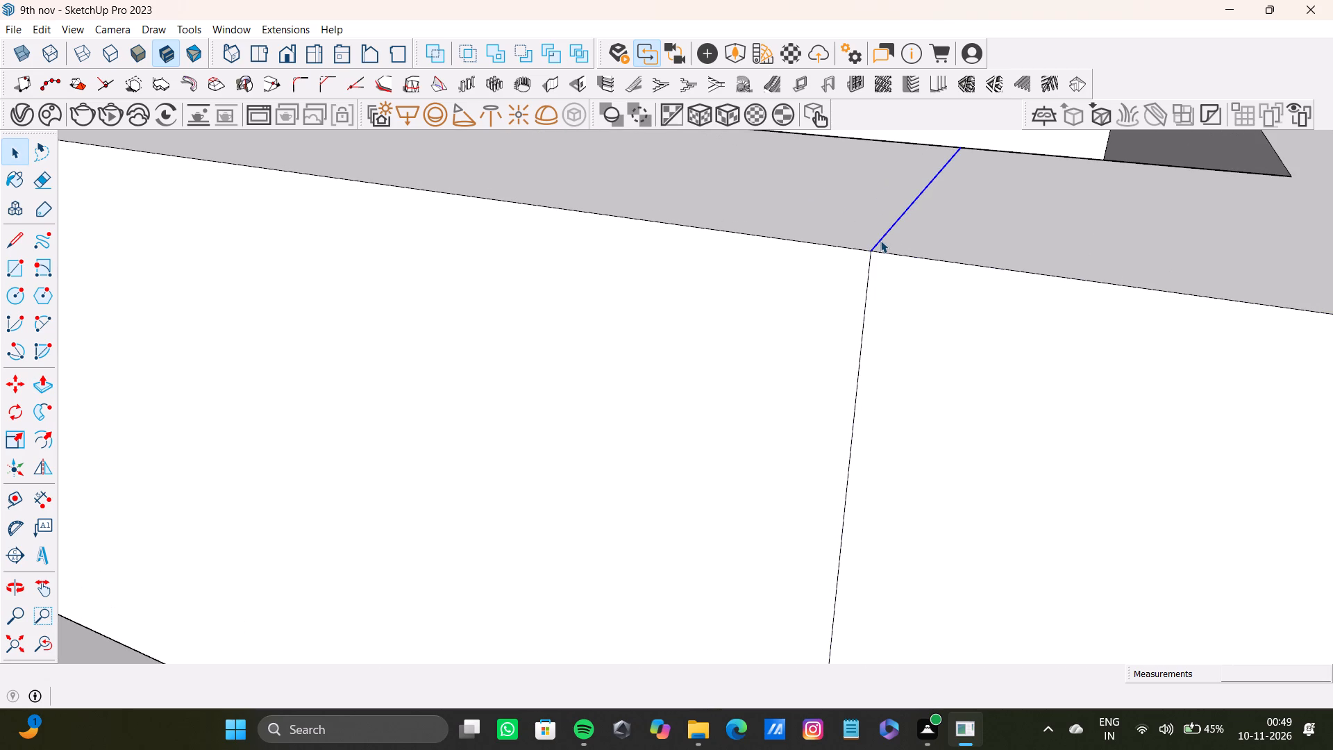
key(Delete)
click(865, 301)
key(Delete)
scroll(864, 294, down, 5)
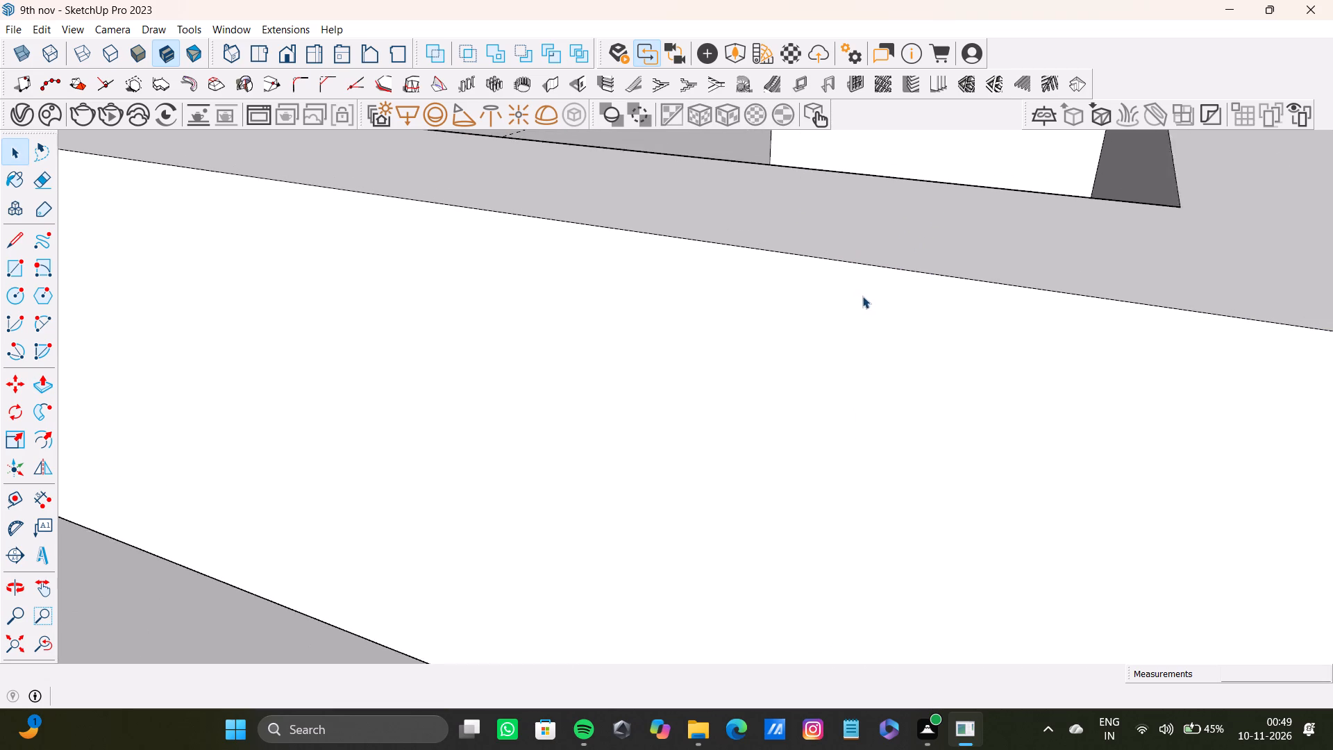
Push/Pull the end face of the corner area's freestanding partition beside the cross wall back to shorten that partition.
scroll(862, 296, down, 20)
scroll(862, 296, down, 15)
shift+middle_drag(862, 285, 842, 280)
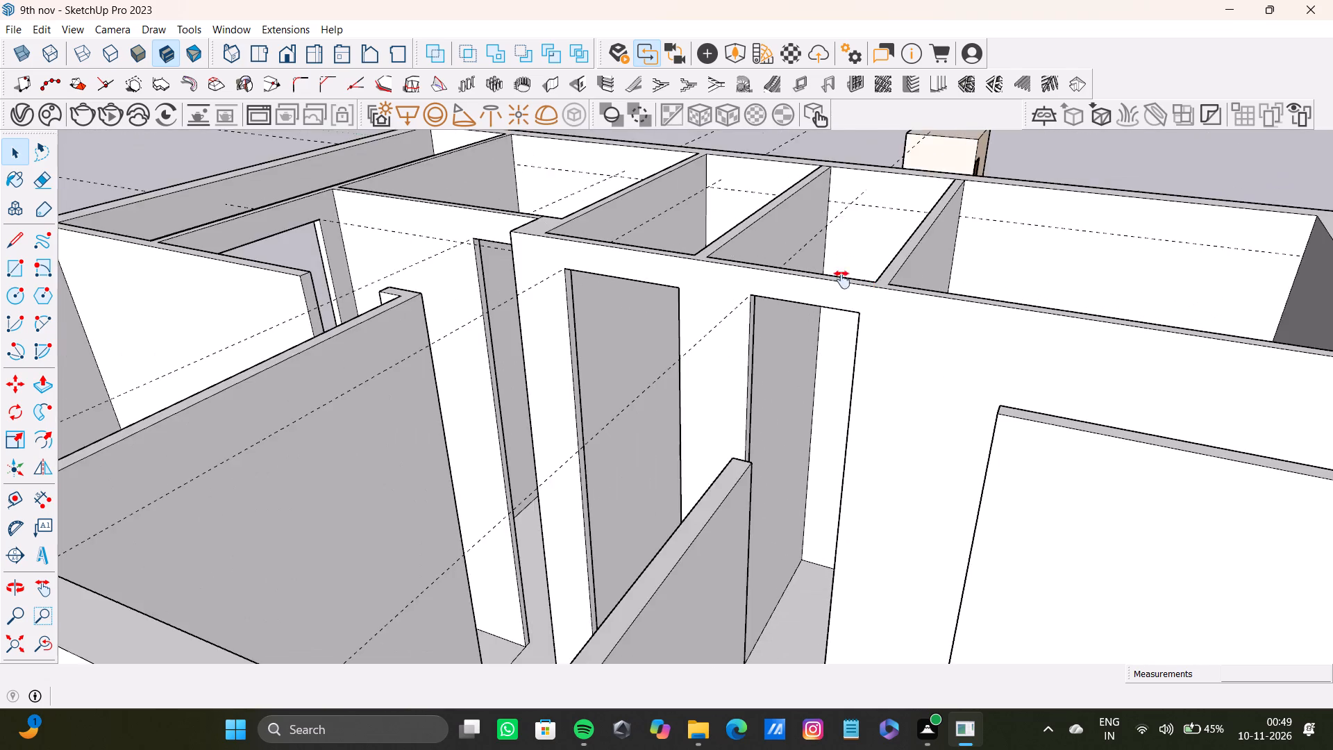
shift+middle_drag(842, 280, 819, 254)
scroll(812, 272, down, 5)
shift+middle_drag(807, 276, 1302, 471)
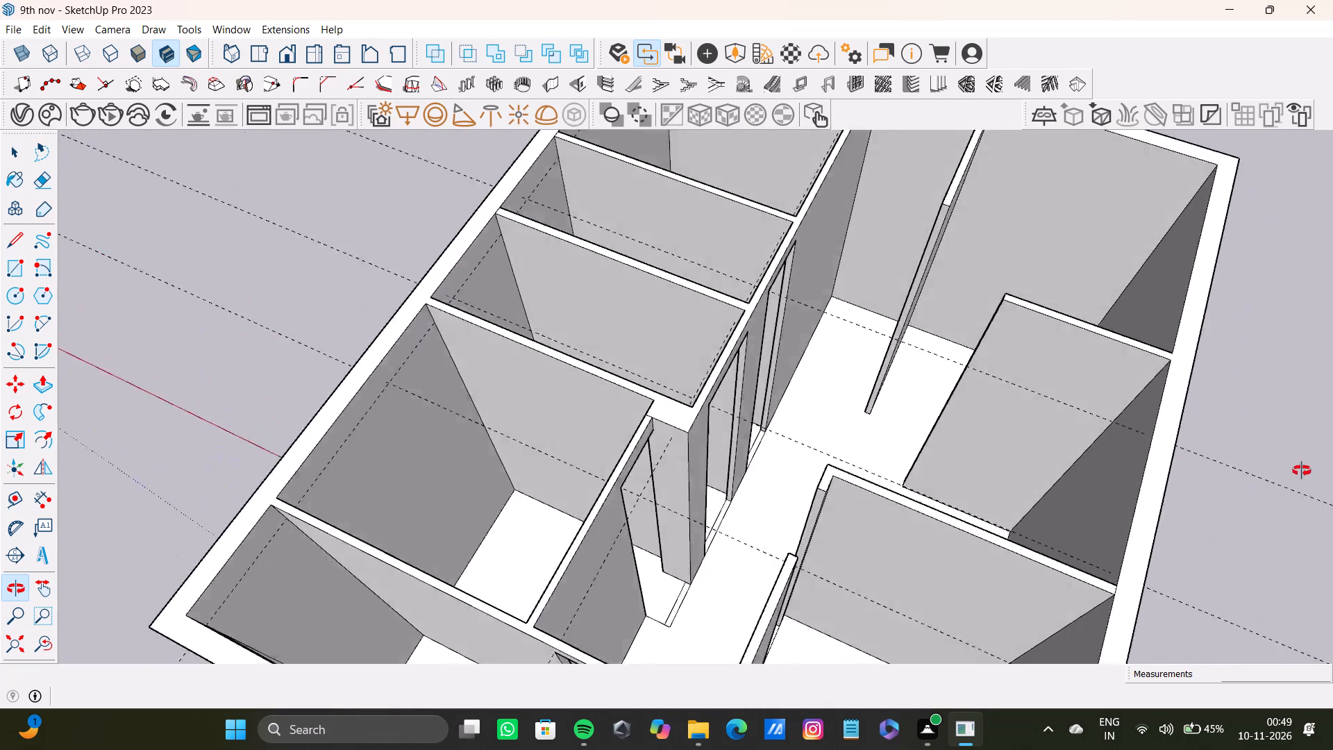
shift+middle_drag(1302, 471, 1282, 401)
scroll(1282, 401, down, 1)
scroll(853, 281, up, 4)
shift+middle_drag(693, 192, 855, 363)
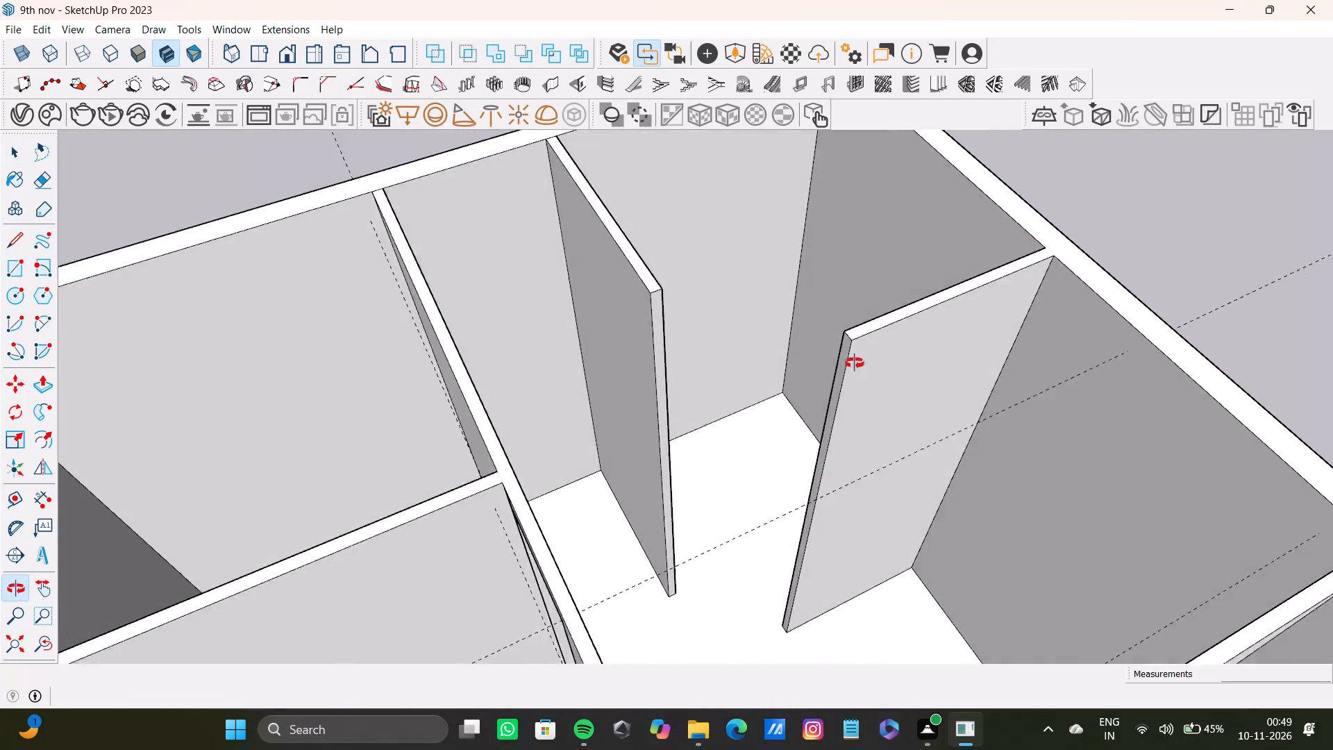
shift+middle_drag(855, 363, 804, 334)
scroll(589, 294, up, 2)
click(670, 269)
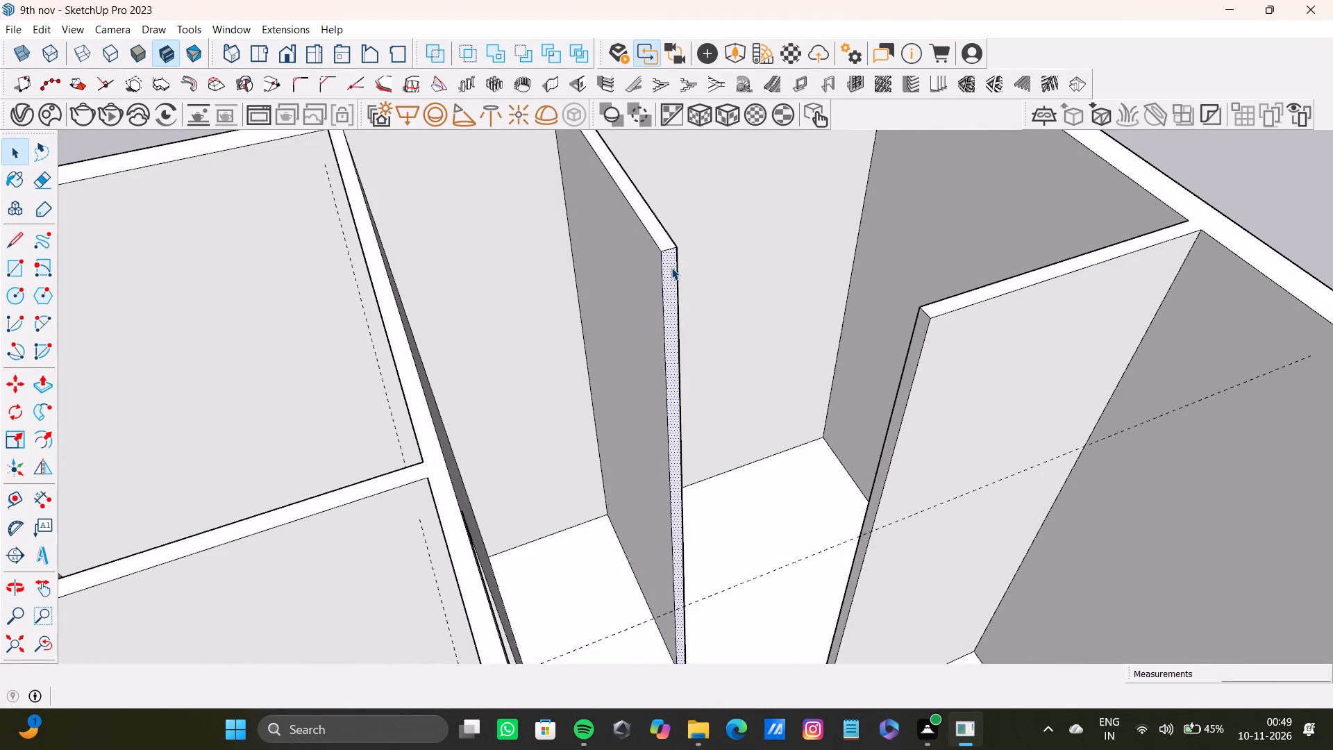
key(p)
drag(675, 265, 613, 173)
Push/Pull the end face of the corner area's other freestanding partition back toward the outer wall by about 5' 6".
scroll(617, 216, down, 4)
shift+middle_drag(617, 233, 833, 333)
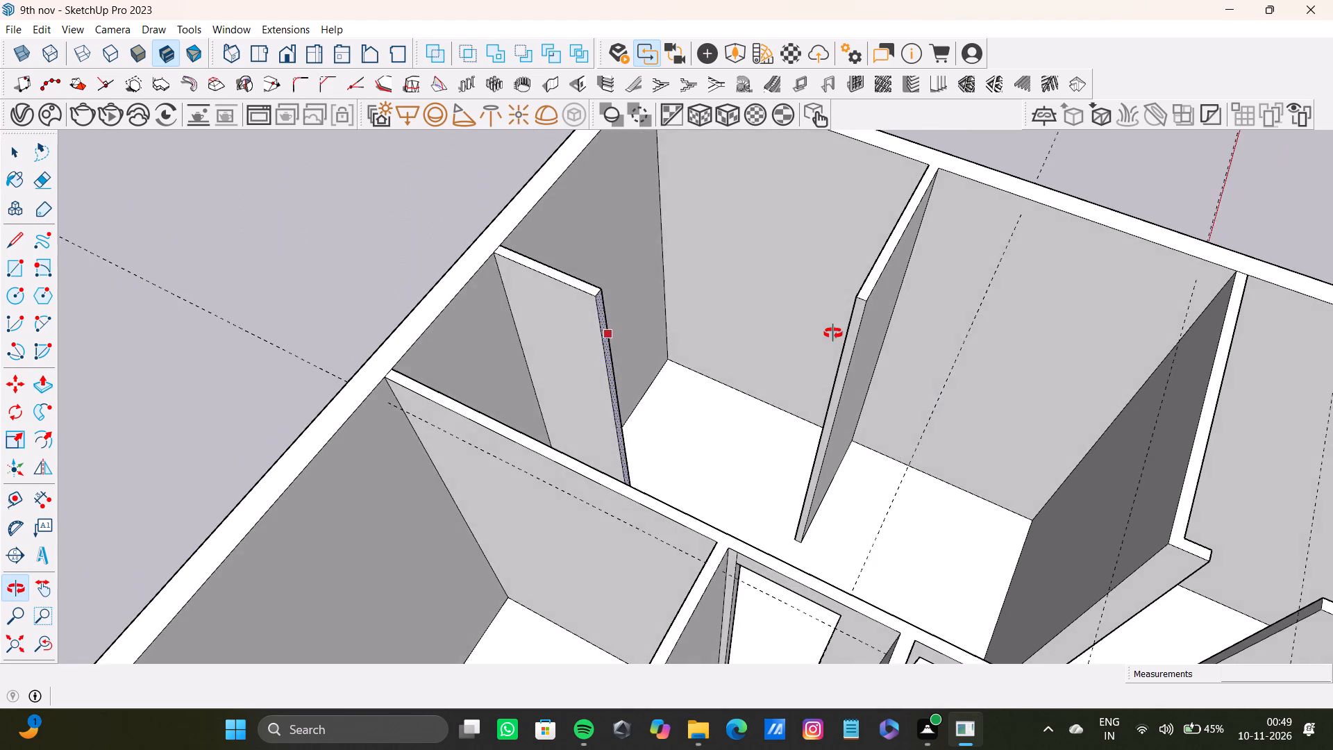
shift+middle_drag(833, 333, 846, 392)
scroll(845, 380, up, 3)
click(807, 368)
key(space)
click(805, 367)
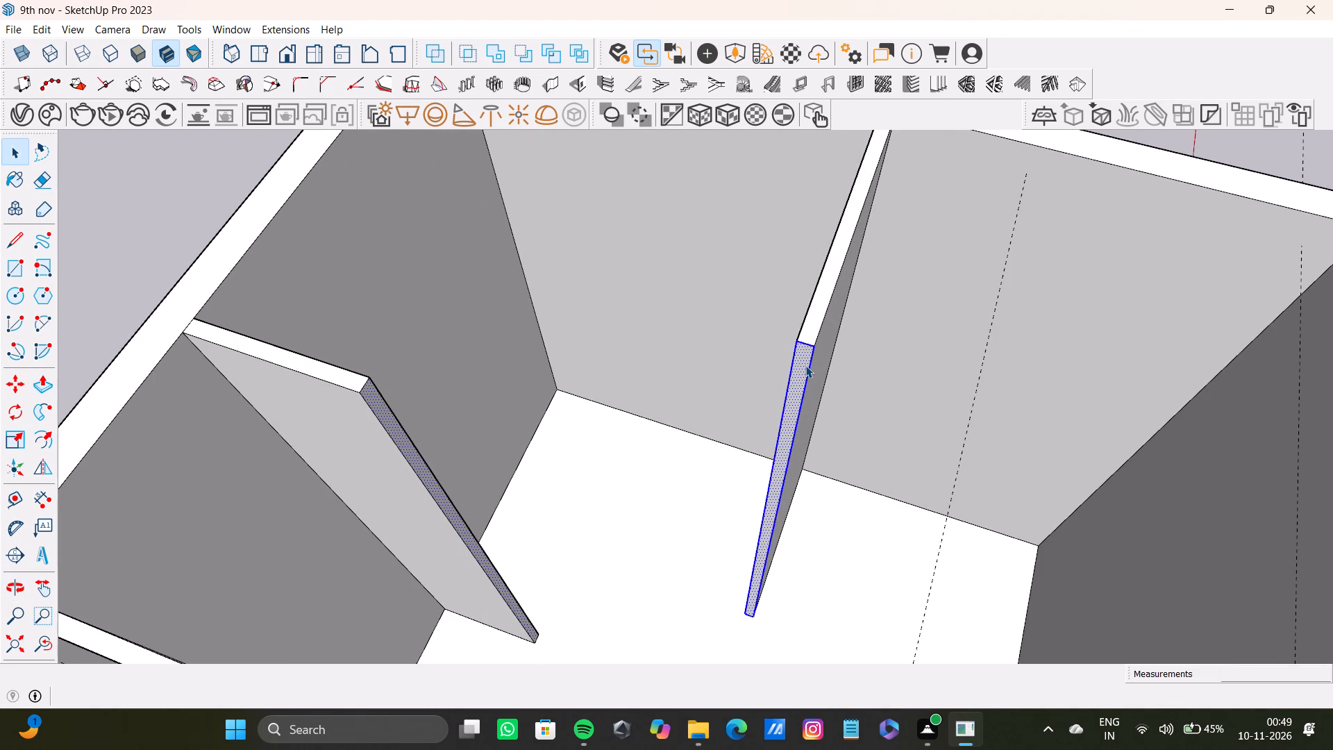
key(p)
drag(805, 364, 823, 253)
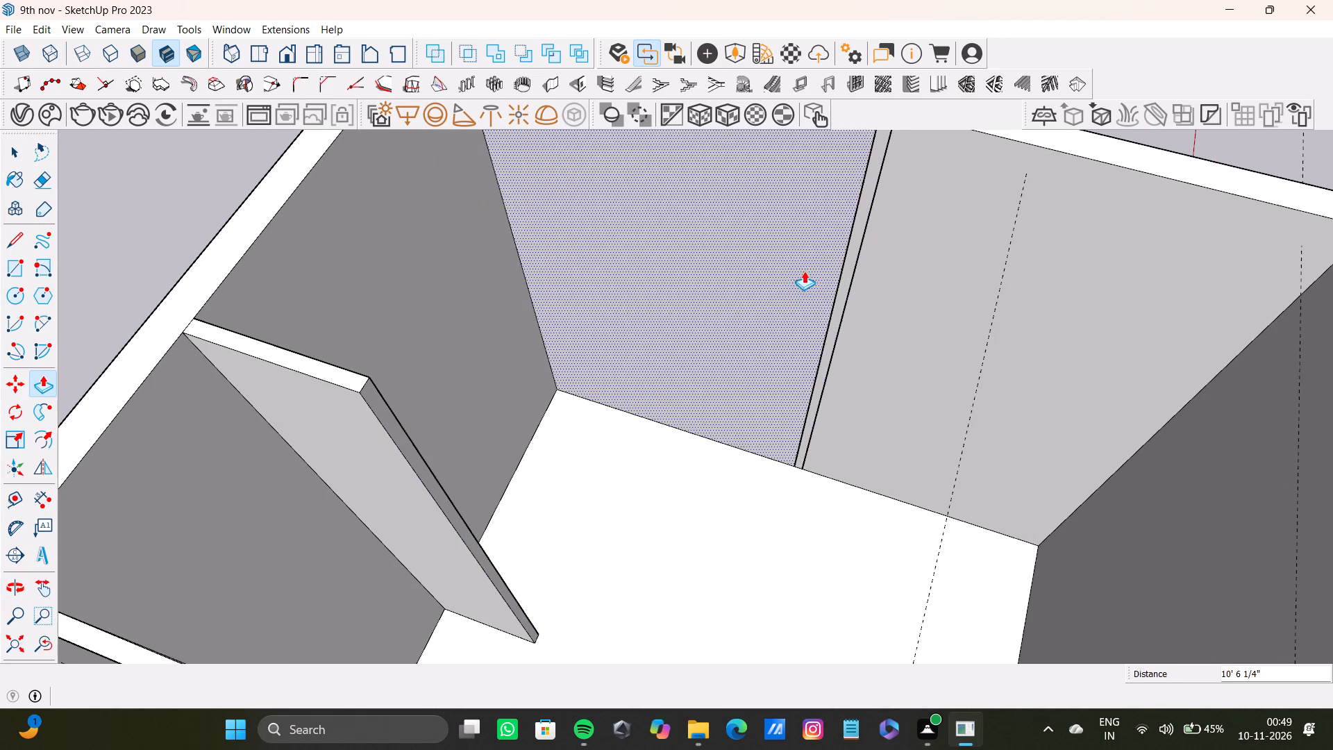
key(ctrl+z)
drag(803, 350, 847, 186)
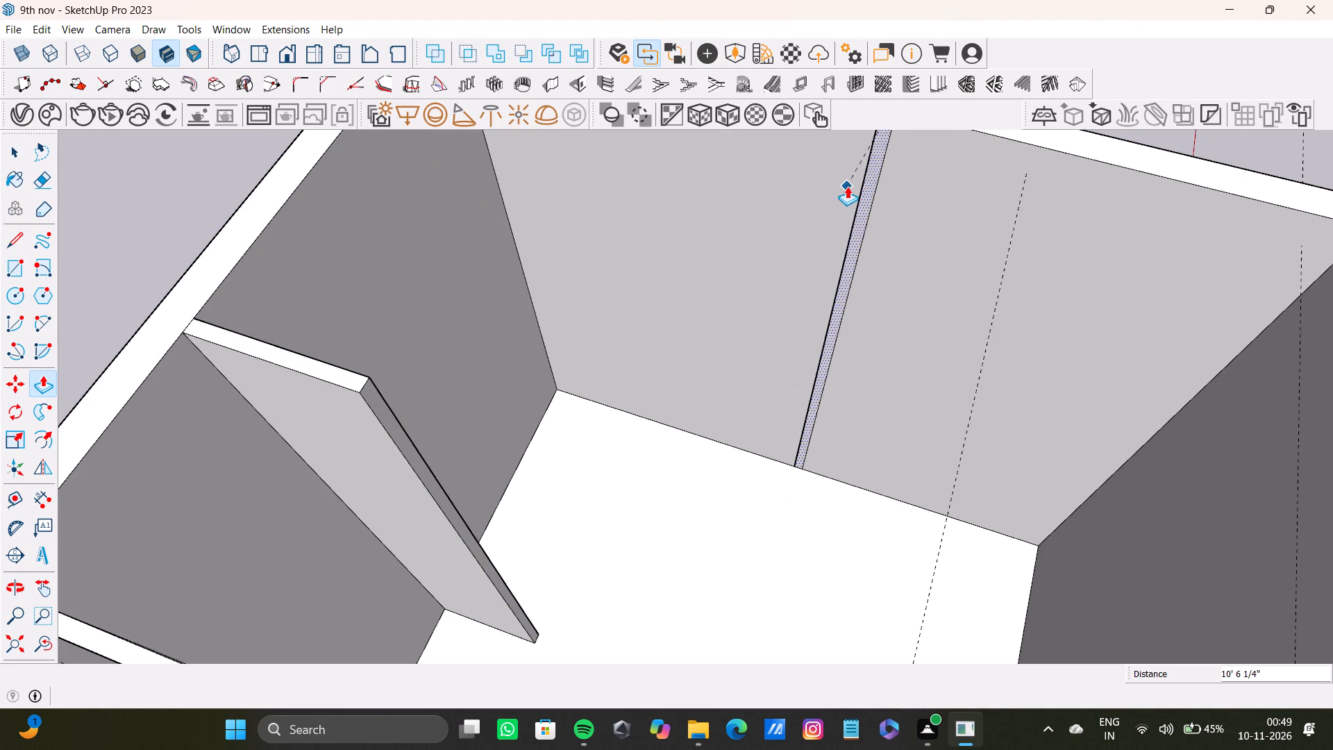
drag(847, 186, 848, 217)
Place a guide across the second shortened partition's end face, parallel to and below its top edge.
scroll(839, 249, down, 9)
shift+middle_drag(832, 274, 719, 283)
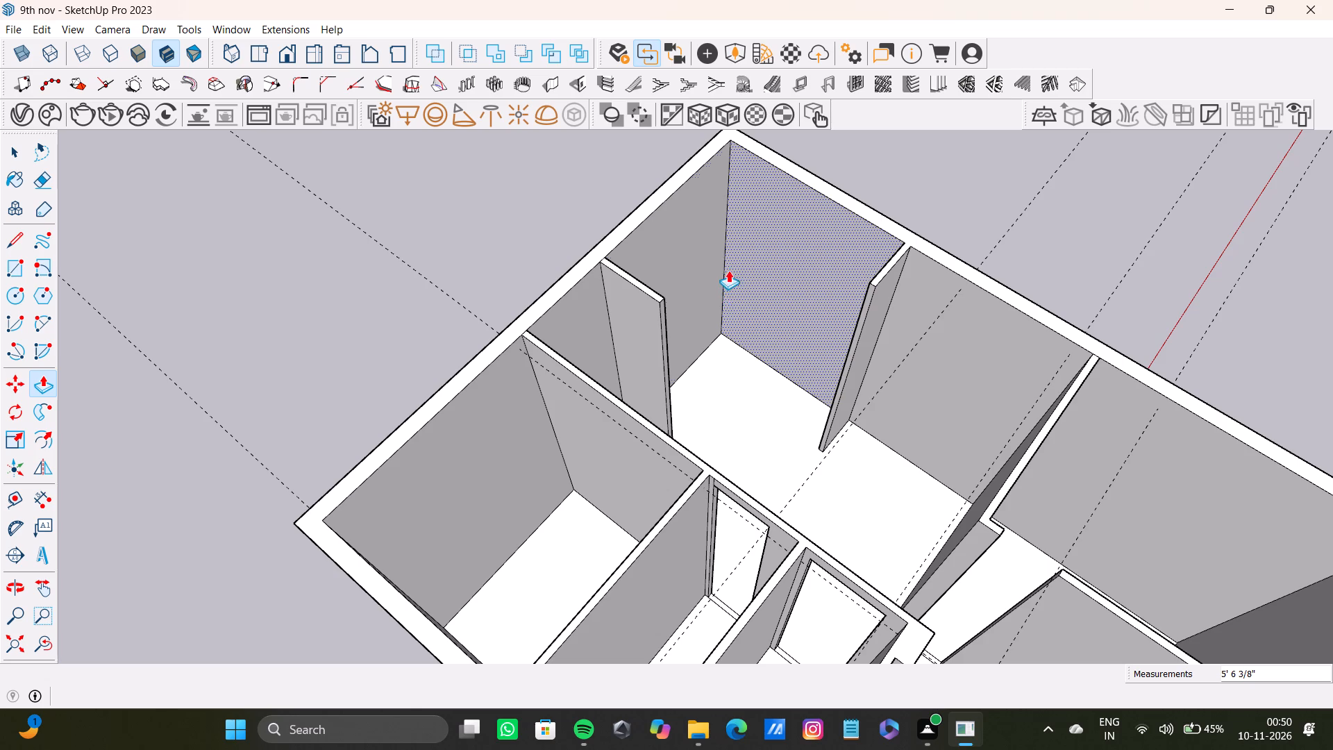
key(space)
text(t)
scroll(876, 325, up, 8)
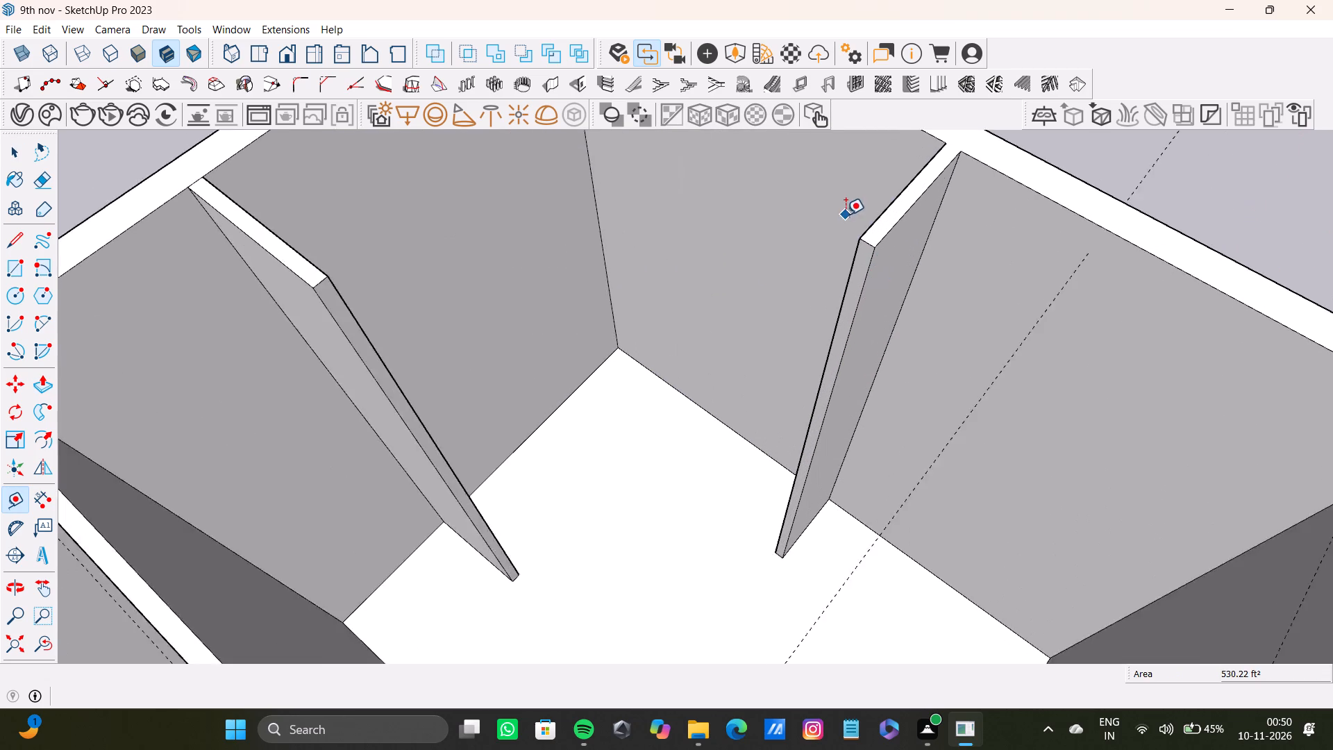
scroll(846, 215, up, 5)
click(876, 258)
scroll(848, 376, down, 2)
middle_drag(848, 376, 853, 320)
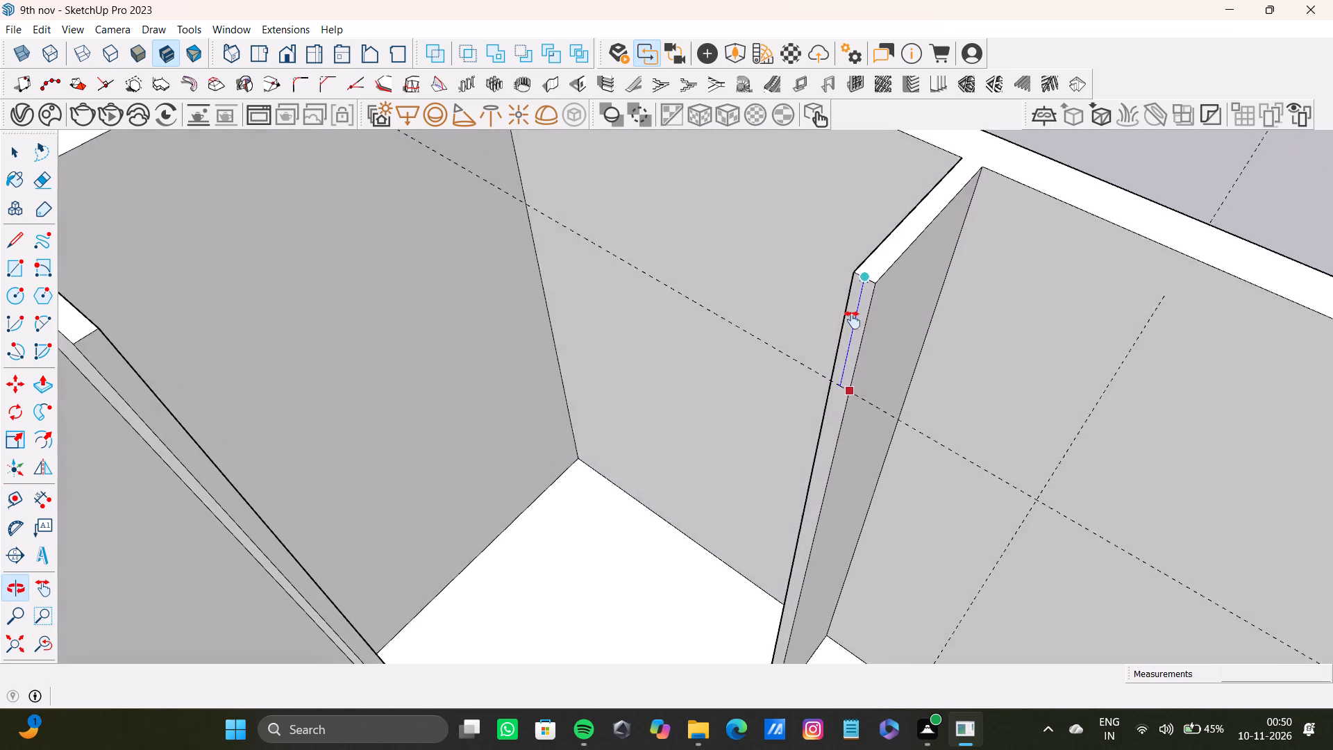
middle_drag(853, 320, 839, 205)
click(848, 328)
Draw a line about 6 1/2" long across this partition's end face along the guide to separate its upper part.
key(l)
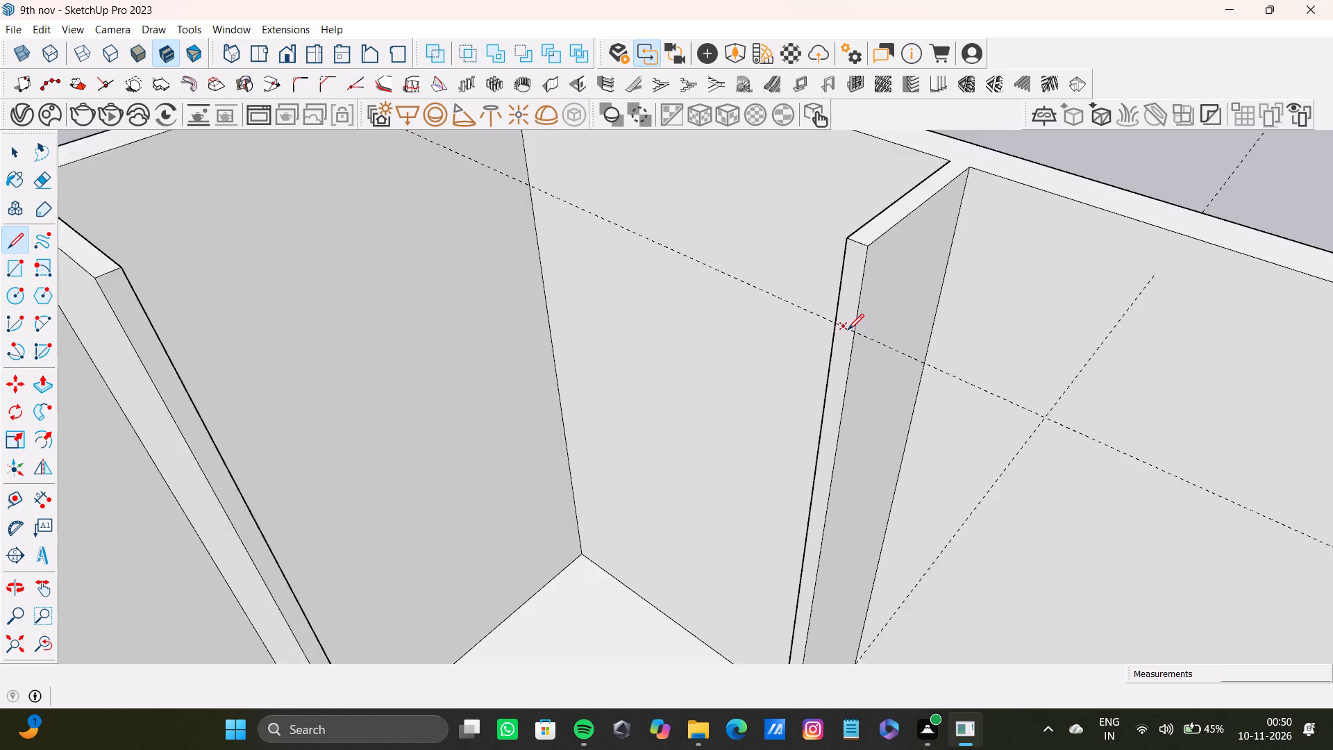
scroll(848, 330, up, 10)
click(814, 310)
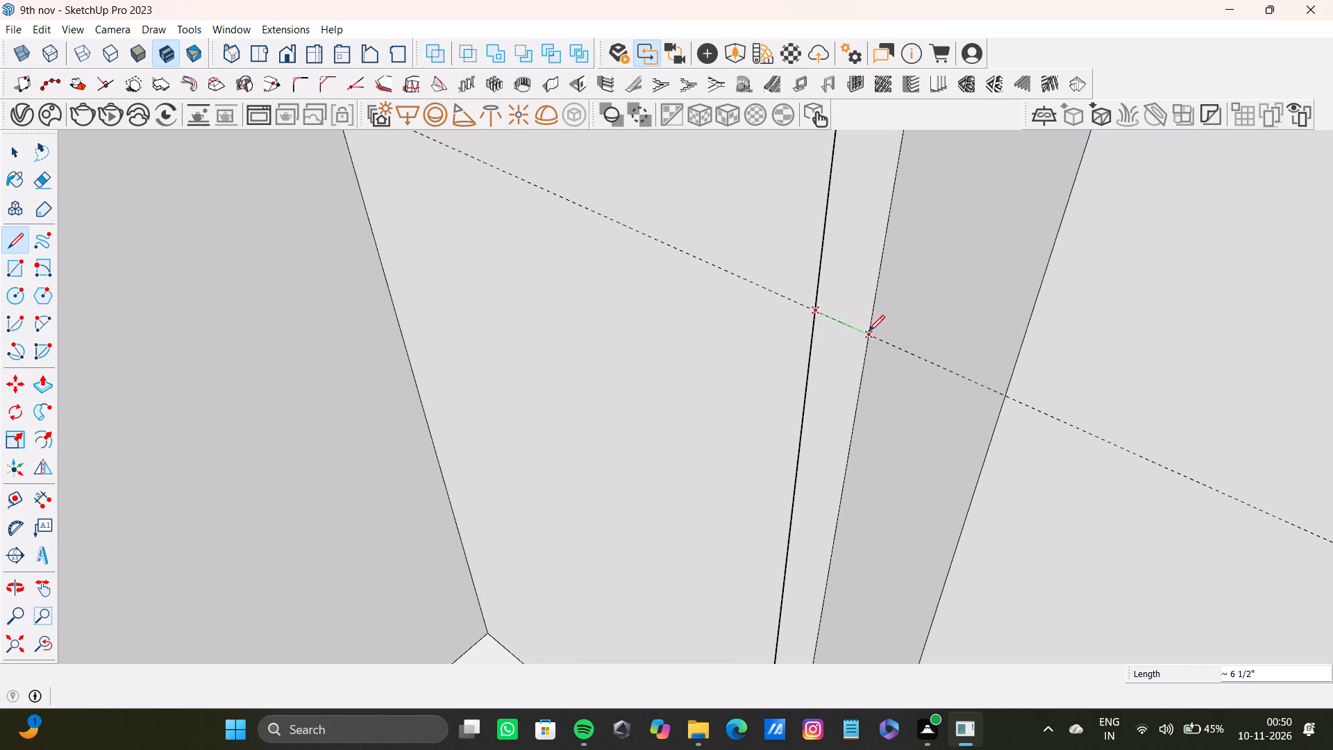
click(869, 331)
Push/Pull the upper part of this partition's end face about 12' 3" across the open area as a lintel.
key(space)
click(845, 280)
scroll(825, 331, down, 19)
shift+middle_drag(805, 362, 837, 348)
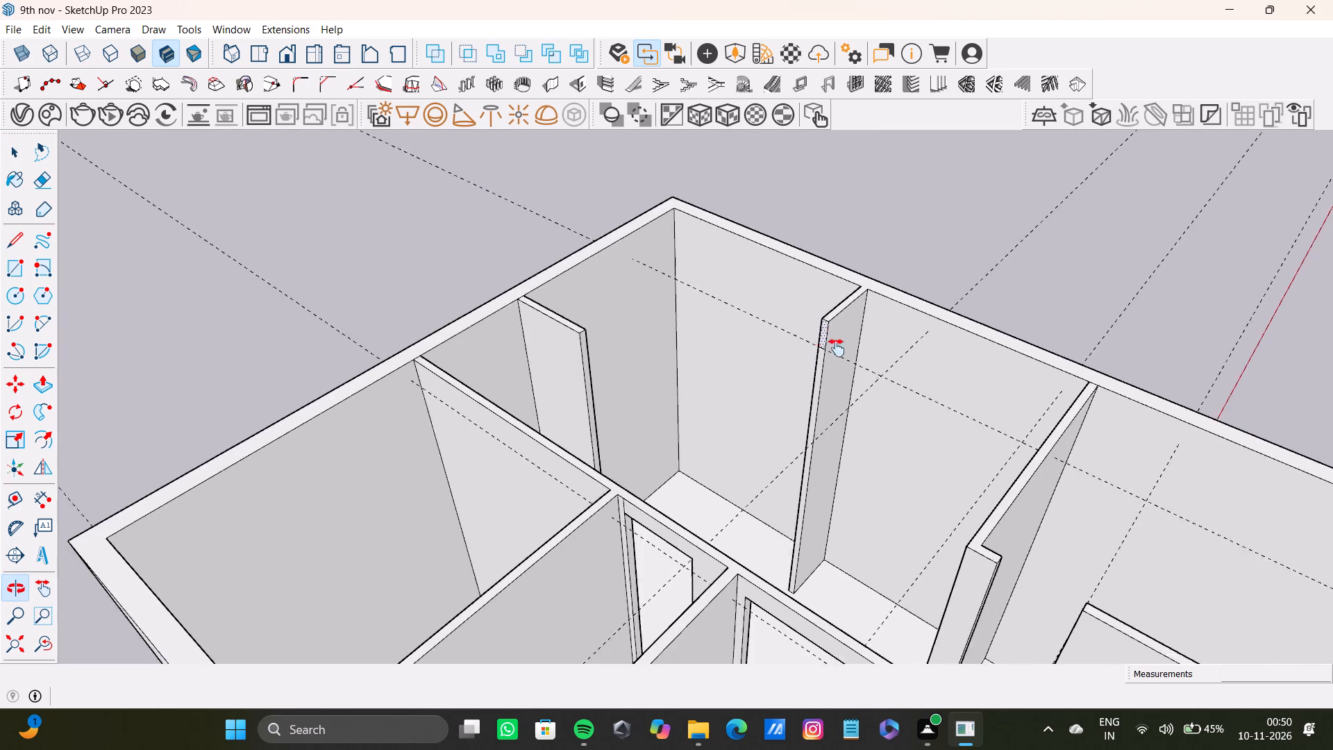
shift+middle_drag(837, 348, 869, 340)
scroll(868, 317, up, 6)
key(p)
drag(832, 310, 768, 351)
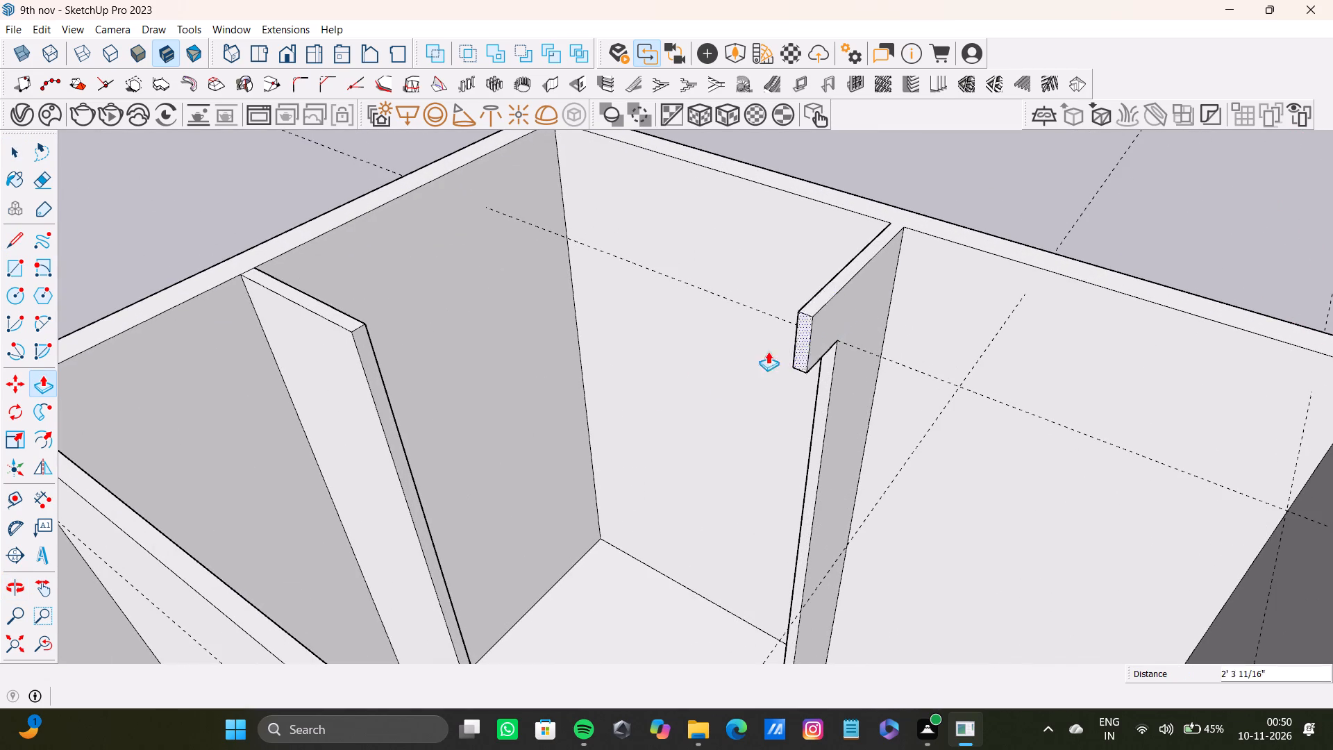
drag(768, 351, 515, 398)
Place a guide across the other shortened partition's end face, about 2' 4" below its top edge.
scroll(572, 401, down, 4)
shift+middle_drag(580, 434, 996, 440)
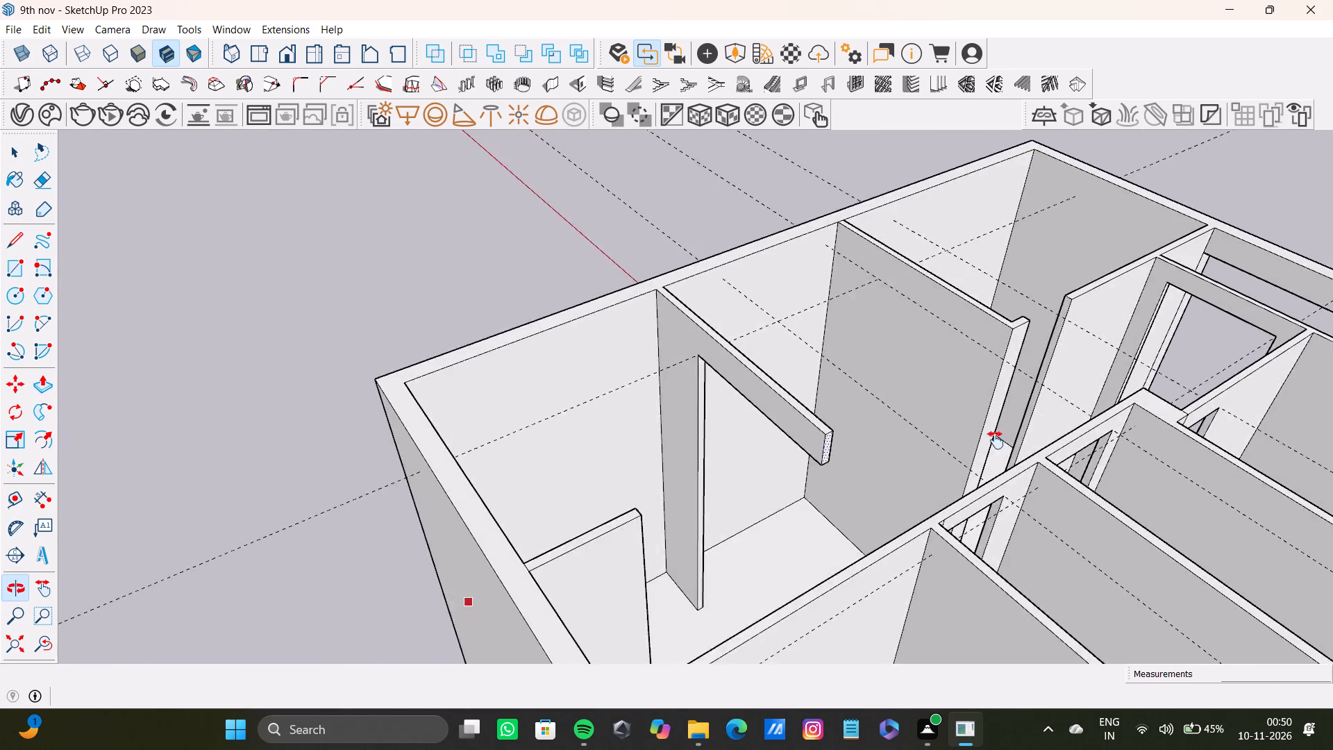
shift+middle_drag(996, 440, 498, 458)
shift+scroll(325, 296, up, 7)
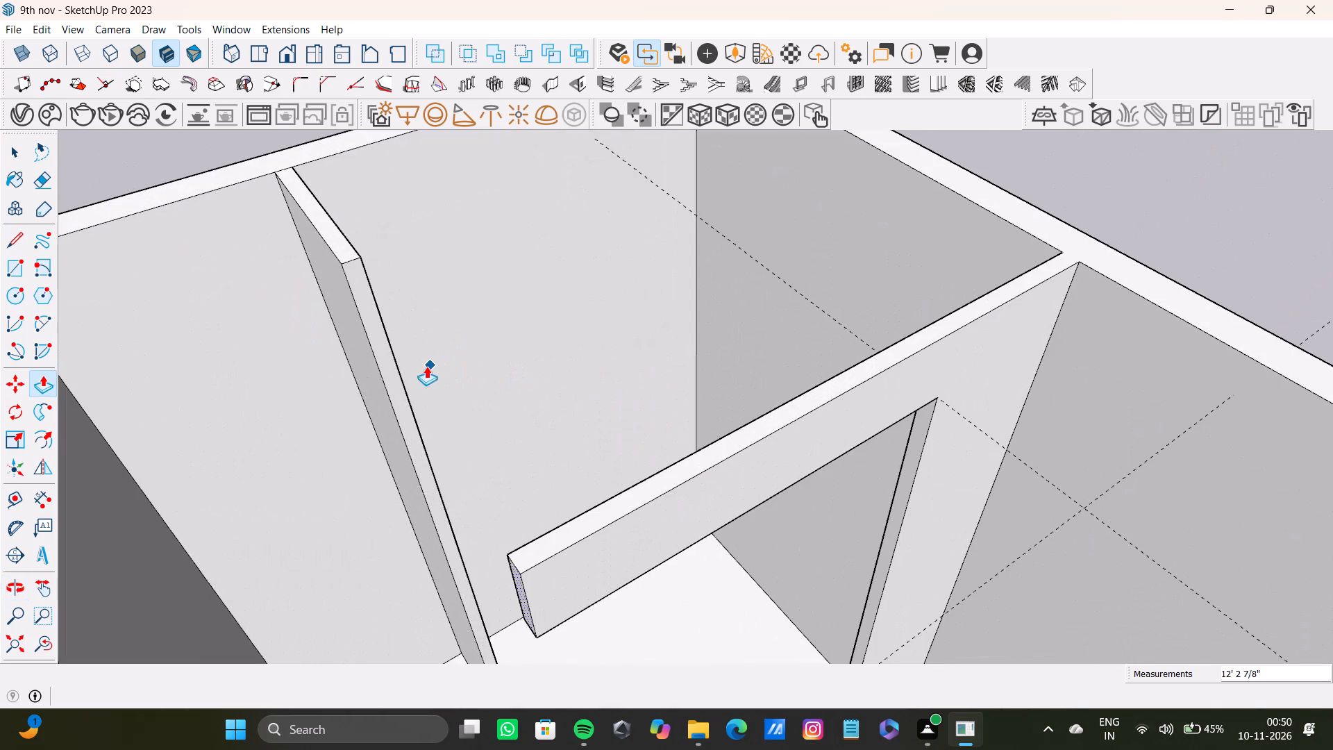
key(t)
scroll(364, 298, up, 3)
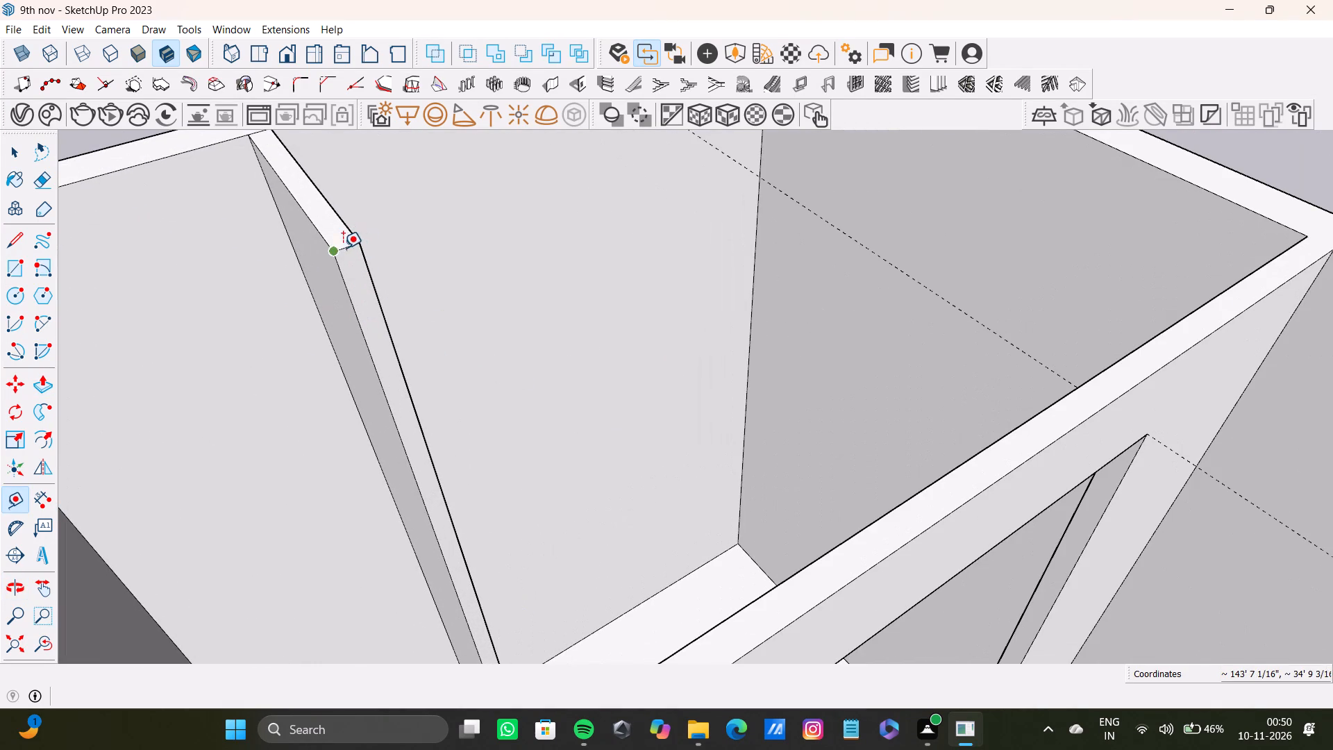
click(346, 243)
click(371, 335)
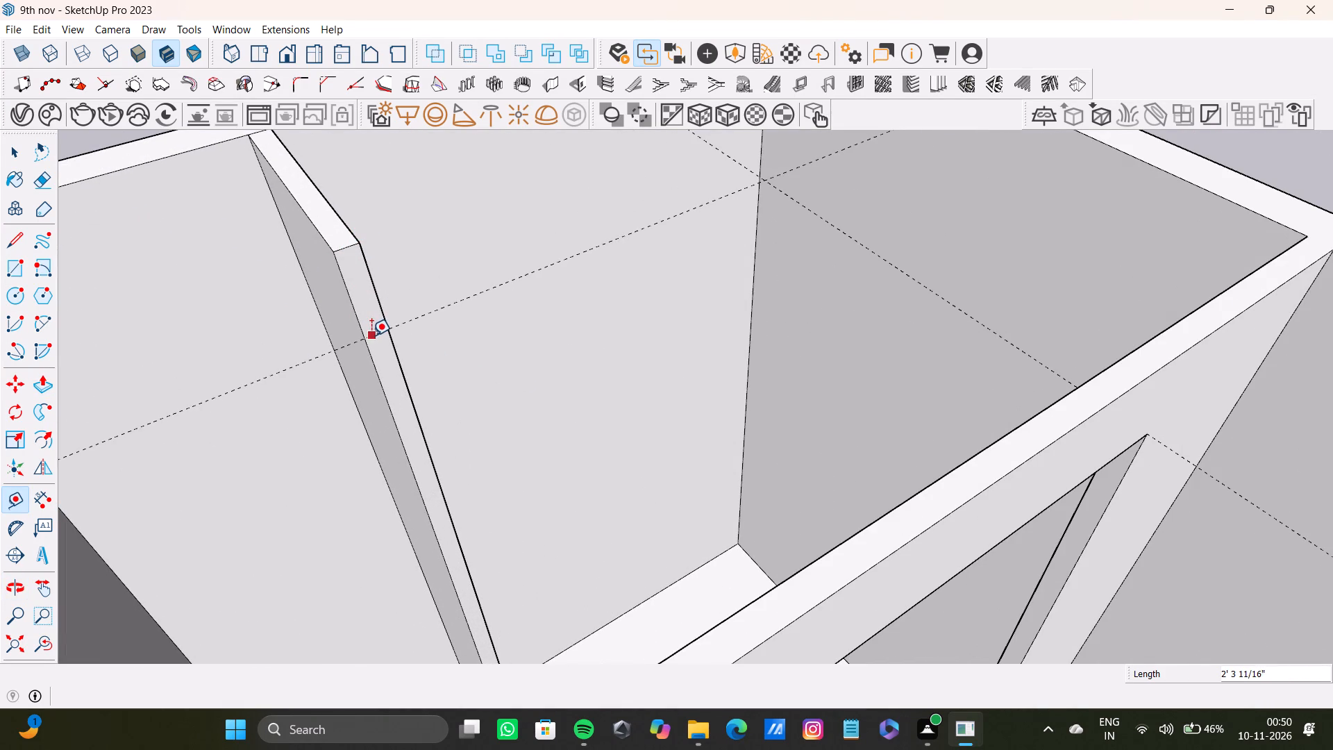
Draw a line 6 1/2" long across that partition's end face along the guide to separate its upper part.
key(l)
scroll(359, 339, up, 4)
click(370, 335)
click(404, 322)
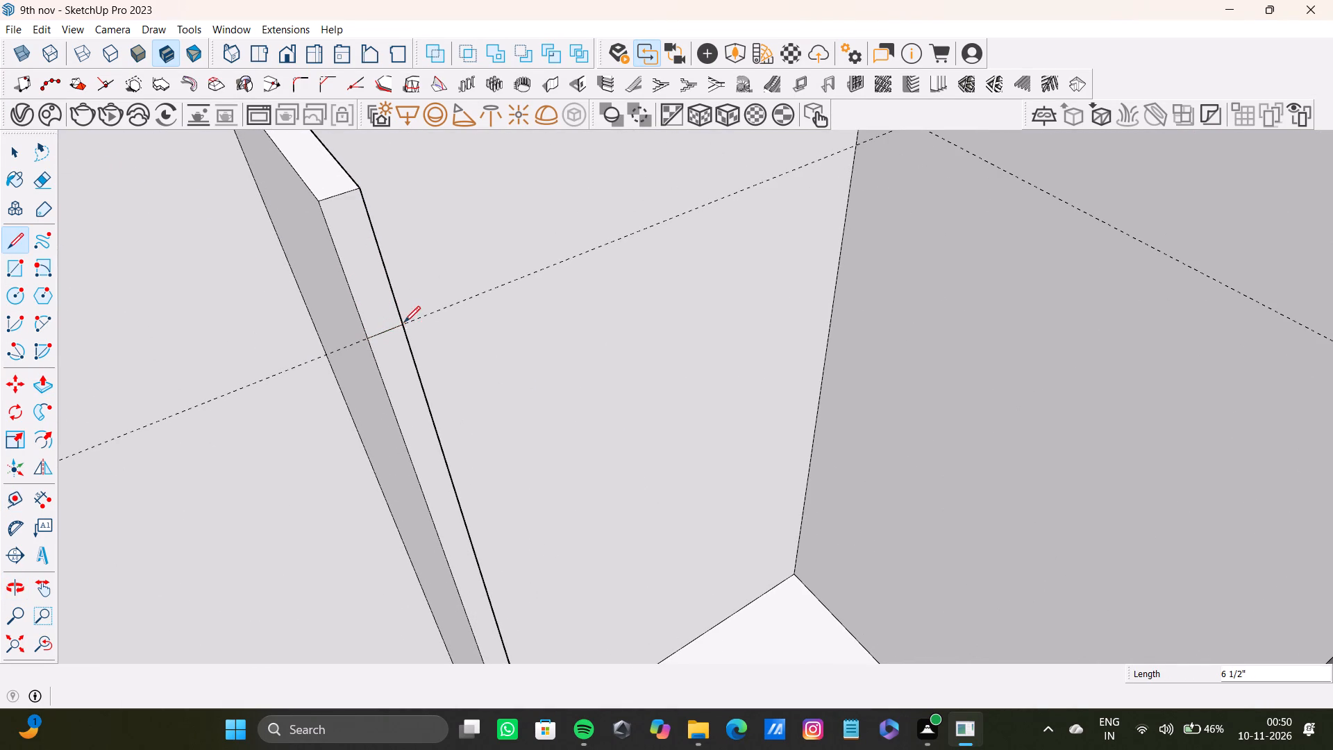
Push/Pull the upper part of that partition's end face outward to meet the perpendicular lintel, the last stretch about 11' 4".
key(space)
click(382, 298)
key(p)
drag(382, 298, 571, 431)
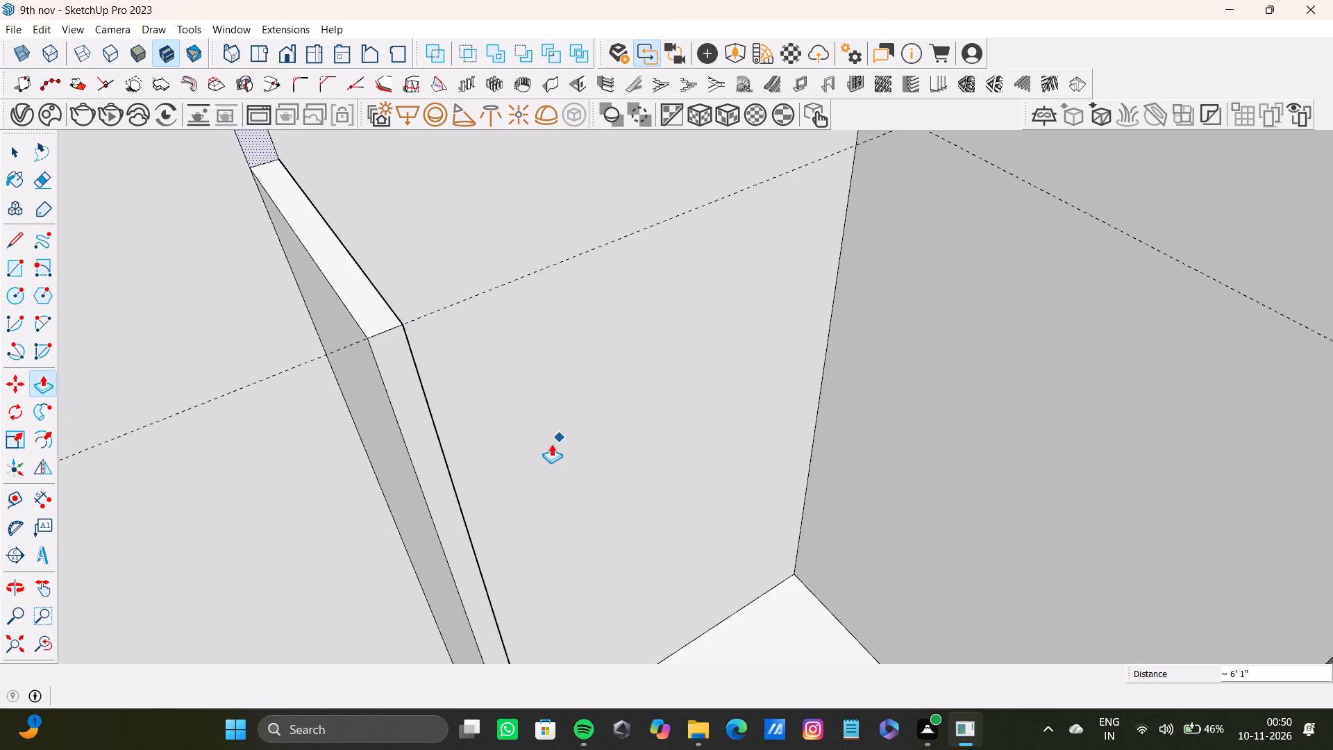
scroll(543, 447, down, 6)
drag(401, 272, 620, 582)
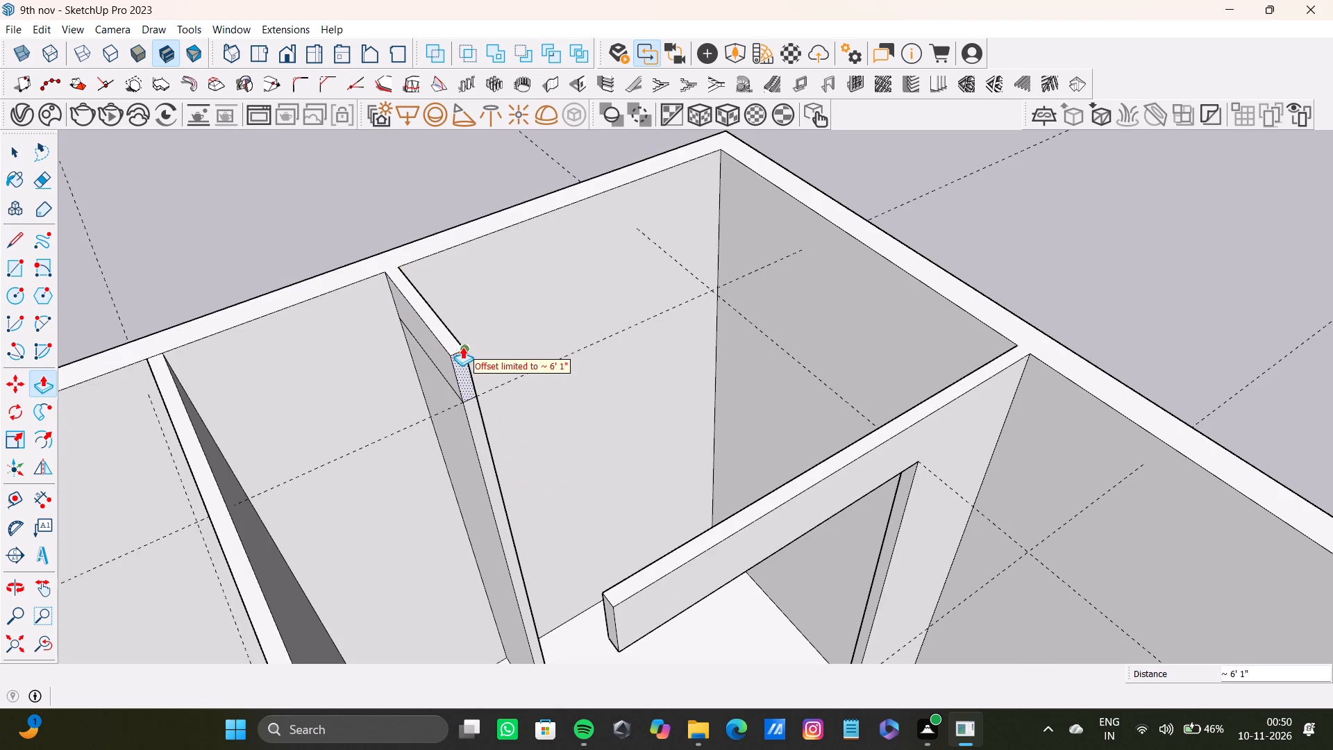
drag(462, 367, 632, 616)
shift+scroll(625, 592, down, 1)
shift+middle_drag(625, 592, 846, 593)
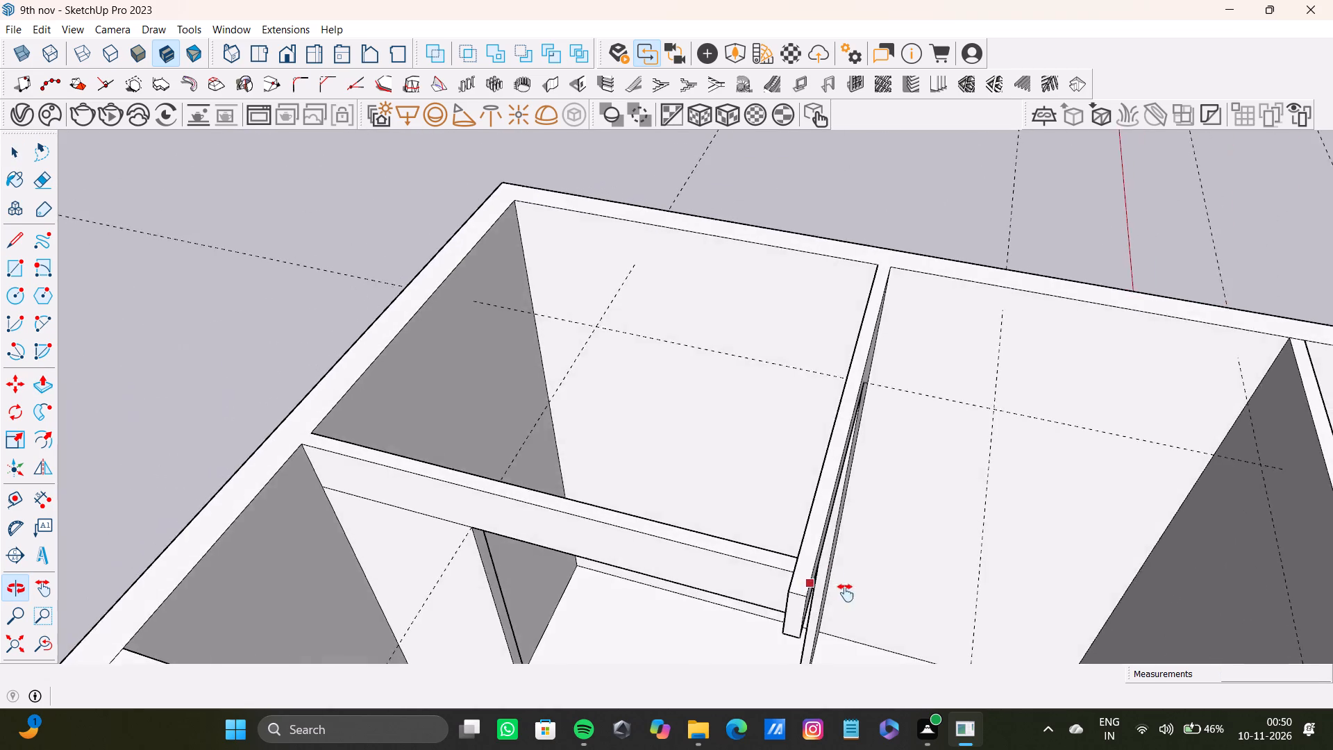
shift+middle_drag(846, 593, 710, 384)
scroll(326, 227, down, 4)
shift+middle_drag(329, 229, 774, 514)
scroll(782, 517, up, 3)
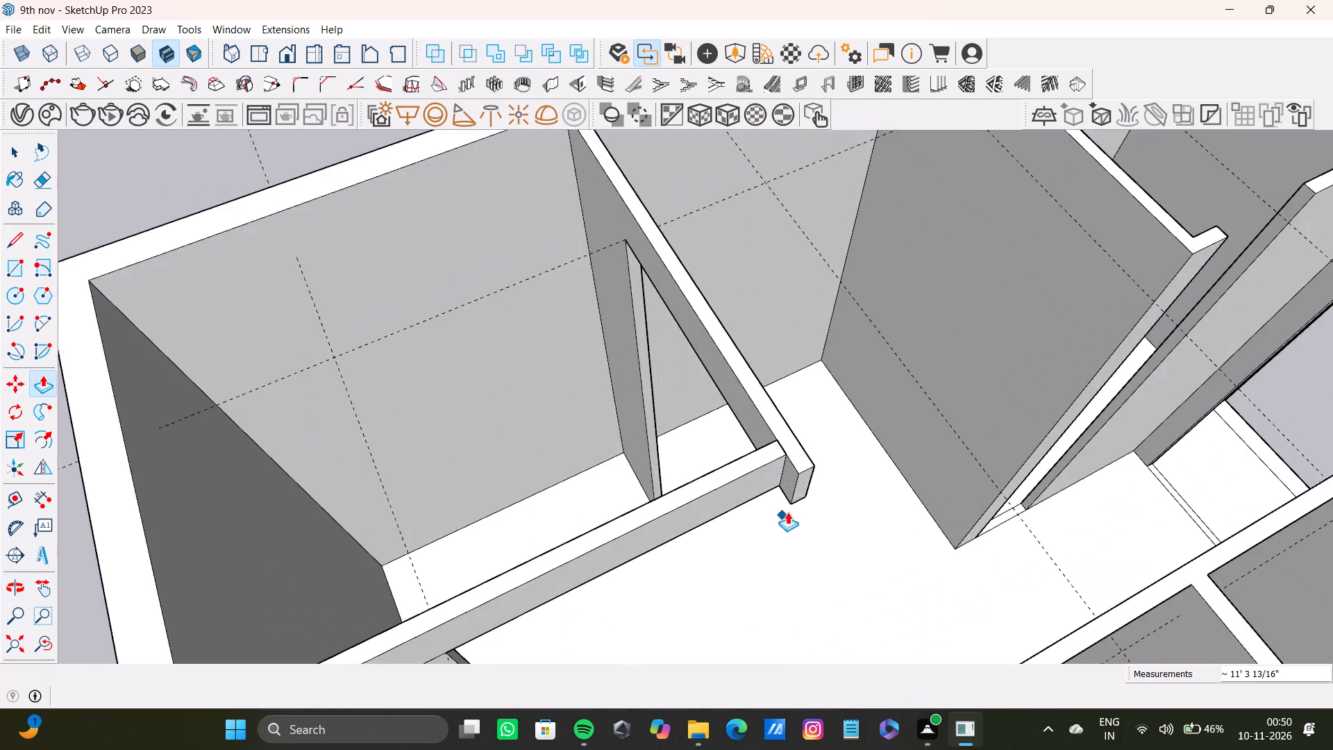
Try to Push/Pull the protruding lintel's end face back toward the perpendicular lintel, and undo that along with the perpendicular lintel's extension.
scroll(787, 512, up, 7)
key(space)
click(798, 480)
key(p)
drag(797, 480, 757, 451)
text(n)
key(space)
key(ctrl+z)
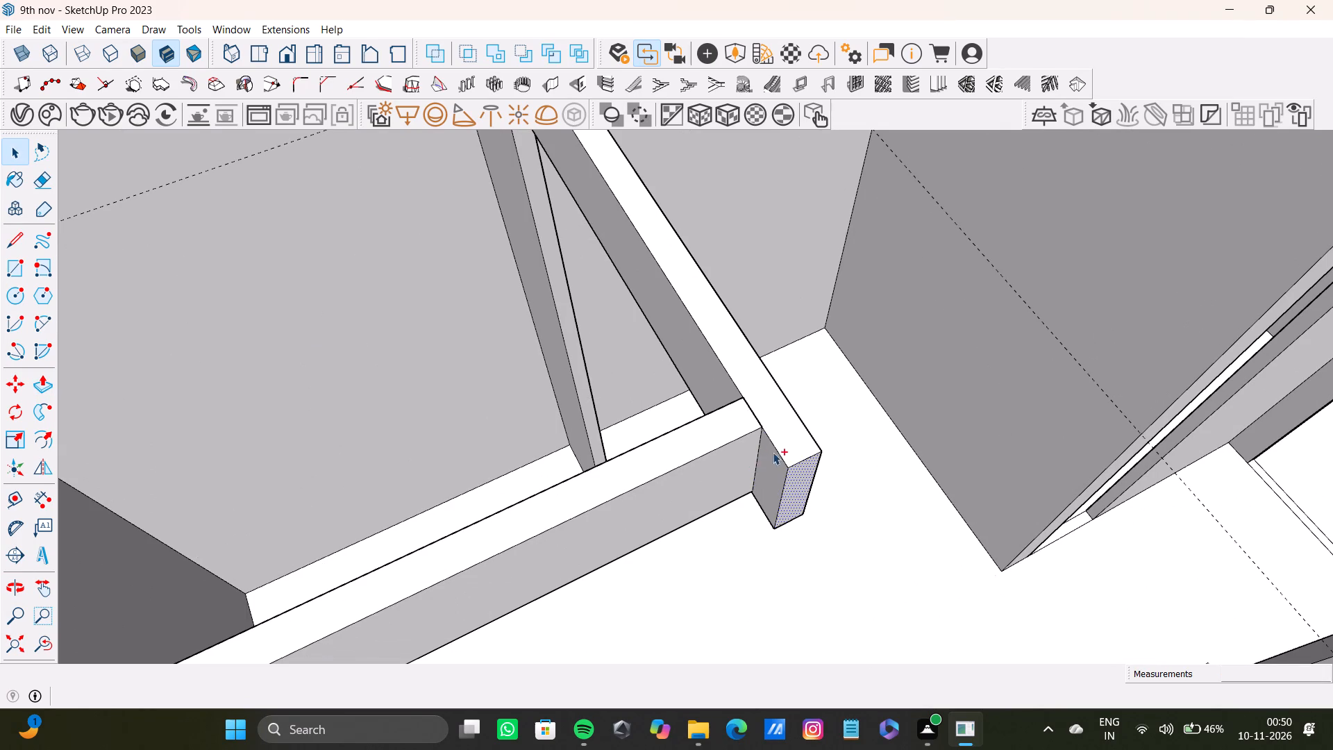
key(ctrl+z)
Push/Pull the upper part of the short partition's end face about 11' 4" across the opening to meet the perpendicular lintel.
scroll(687, 472, down, 9)
middle_drag(673, 472, 517, 483)
scroll(463, 457, up, 5)
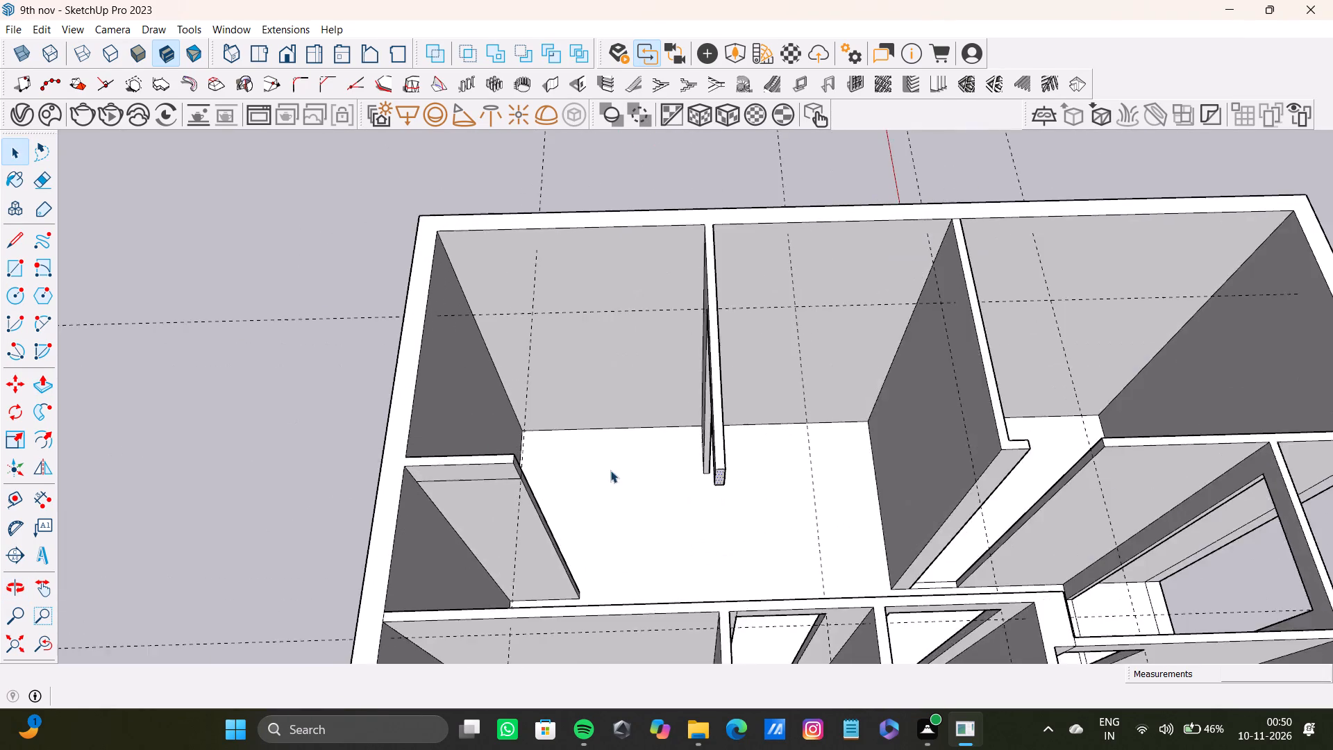
scroll(610, 470, up, 3)
middle_drag(600, 473, 549, 483)
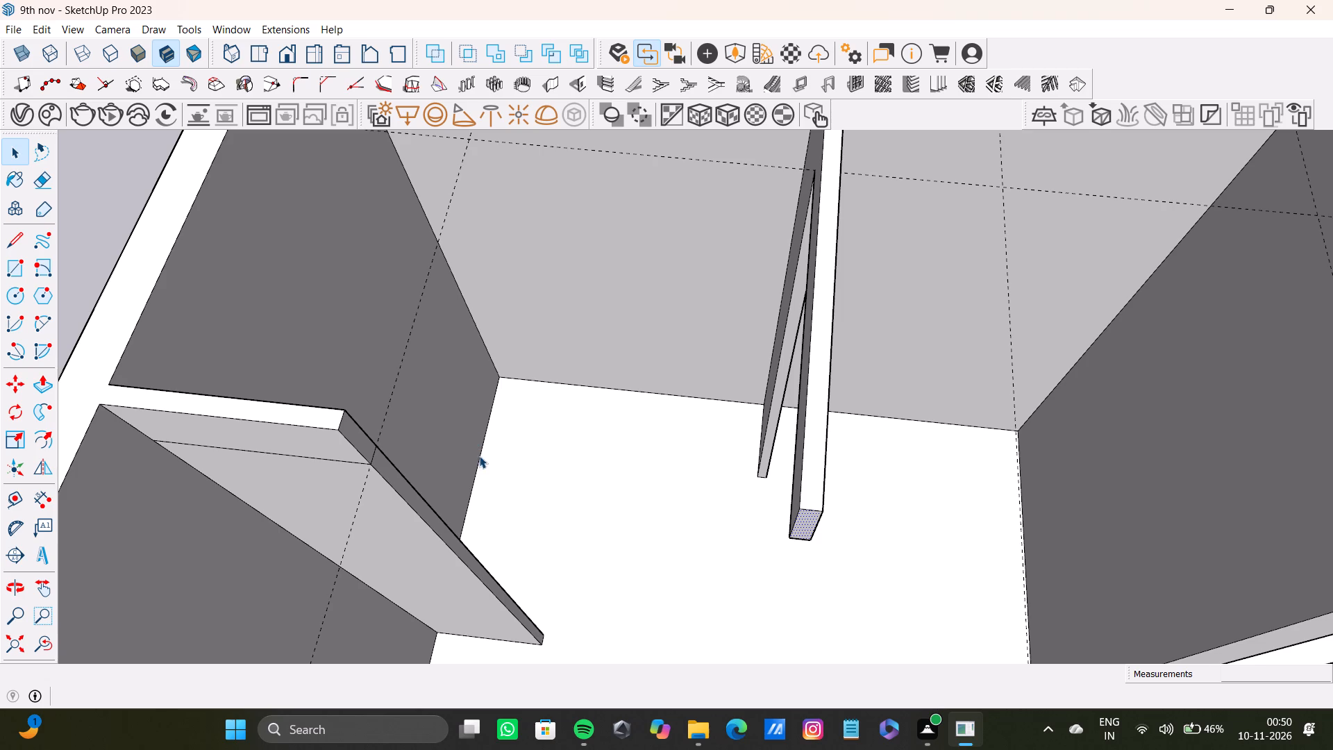
click(357, 436)
key(p)
drag(357, 436, 807, 511)
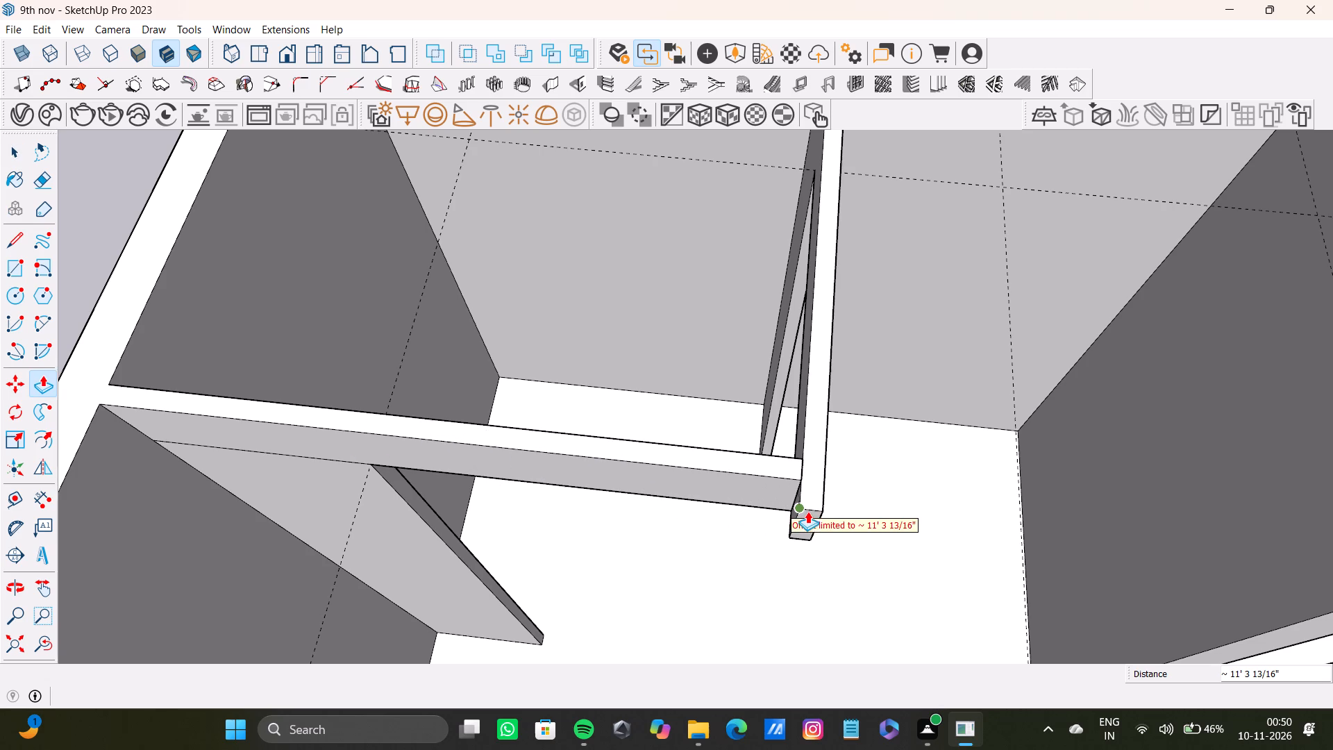
drag(807, 511, 811, 511)
key(space)
Push/Pull the protruding lintel's end face back flush with the outer face of the perpendicular lintel at their corner.
scroll(810, 510, up, 7)
middle_drag(782, 491, 853, 456)
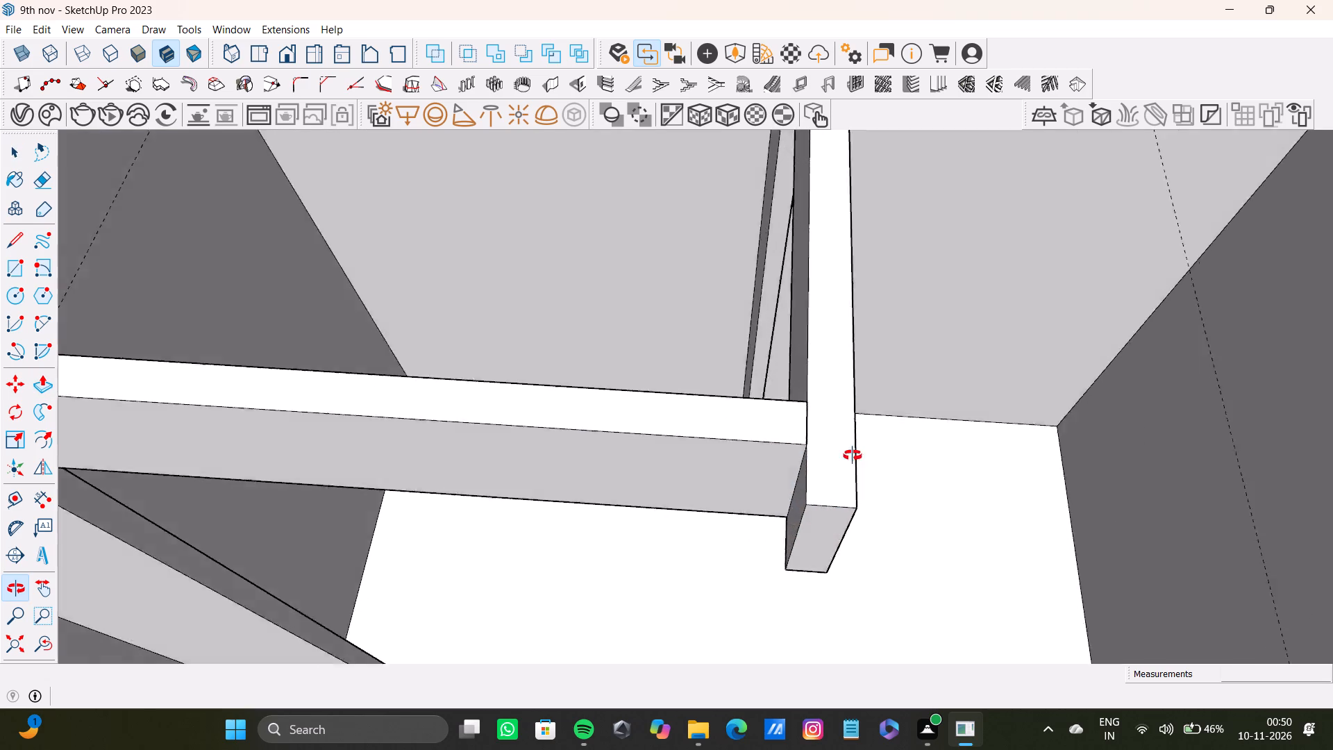
middle_drag(853, 456, 1003, 437)
scroll(857, 453, up, 3)
click(859, 443)
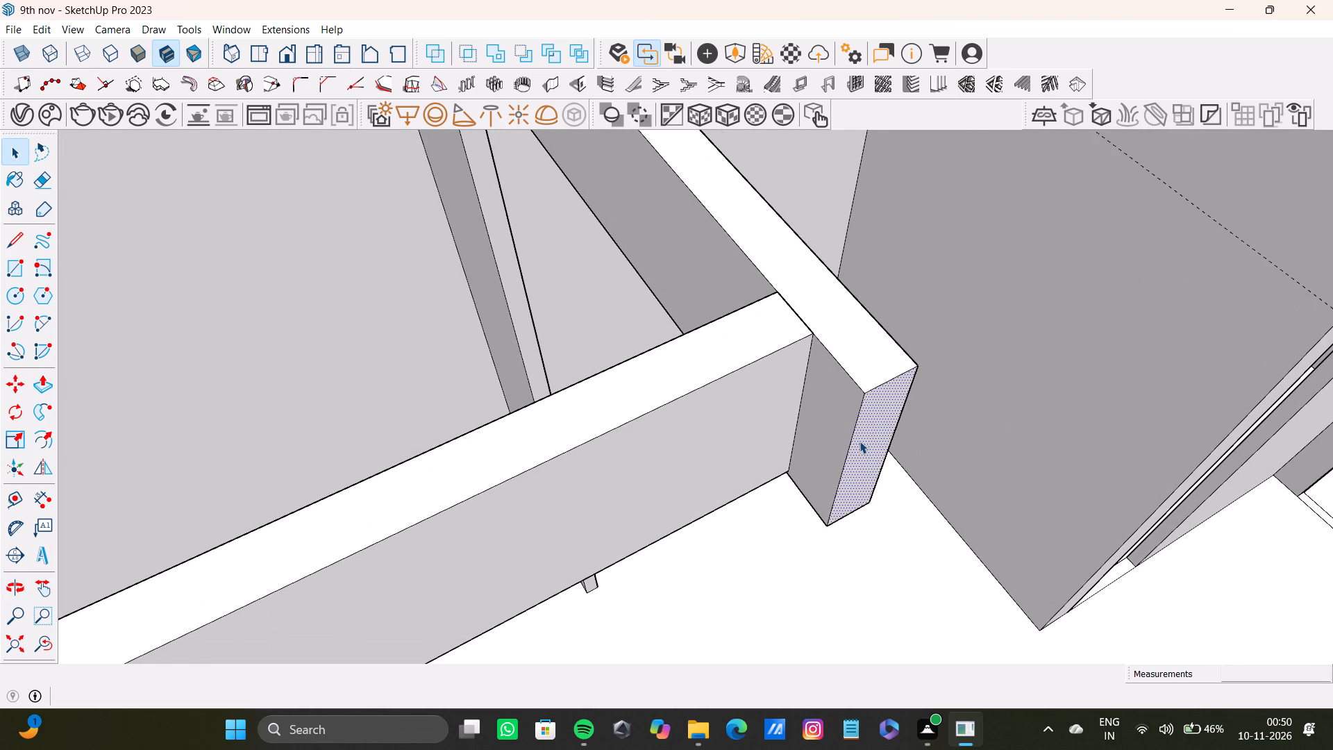
key(p)
drag(857, 439, 788, 385)
scroll(774, 399, down, 8)
key(m)
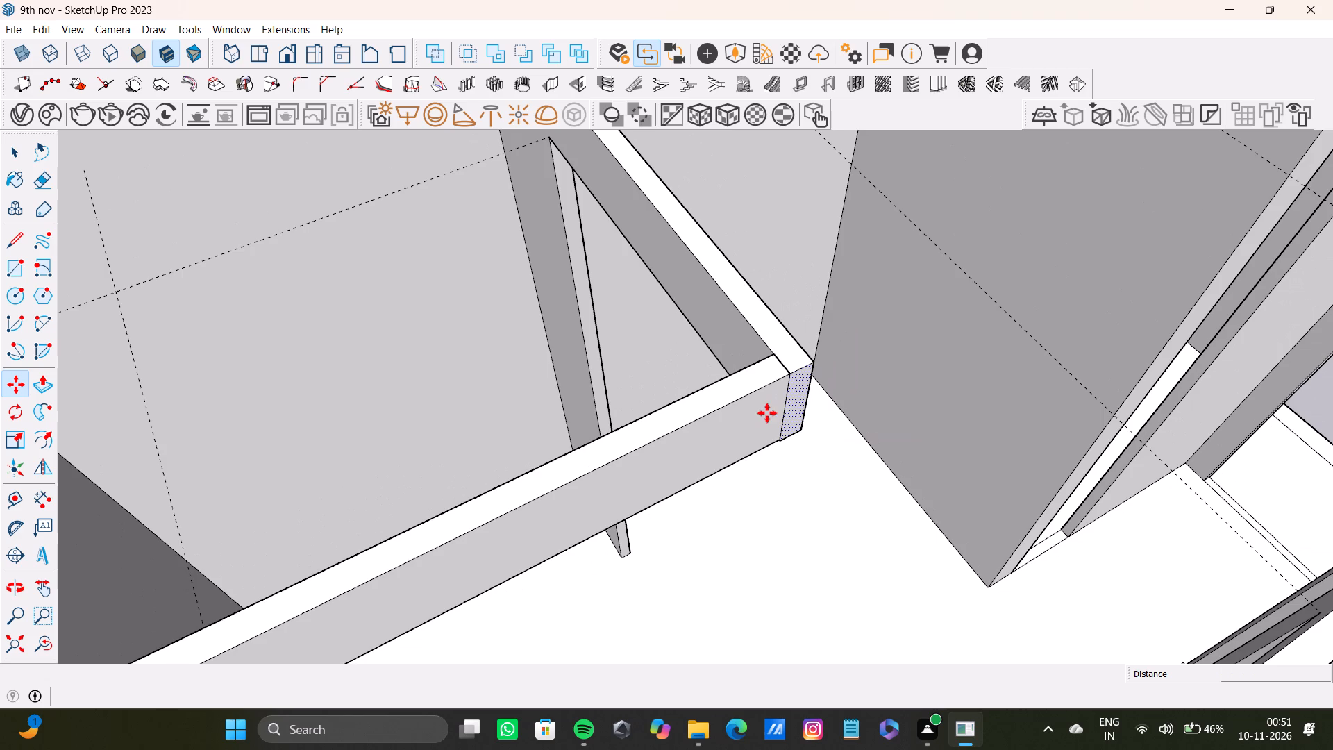
key(space)
Examine the lower edge of the corner where the two lintels meet to check how their undersides align.
scroll(796, 385, up, 15)
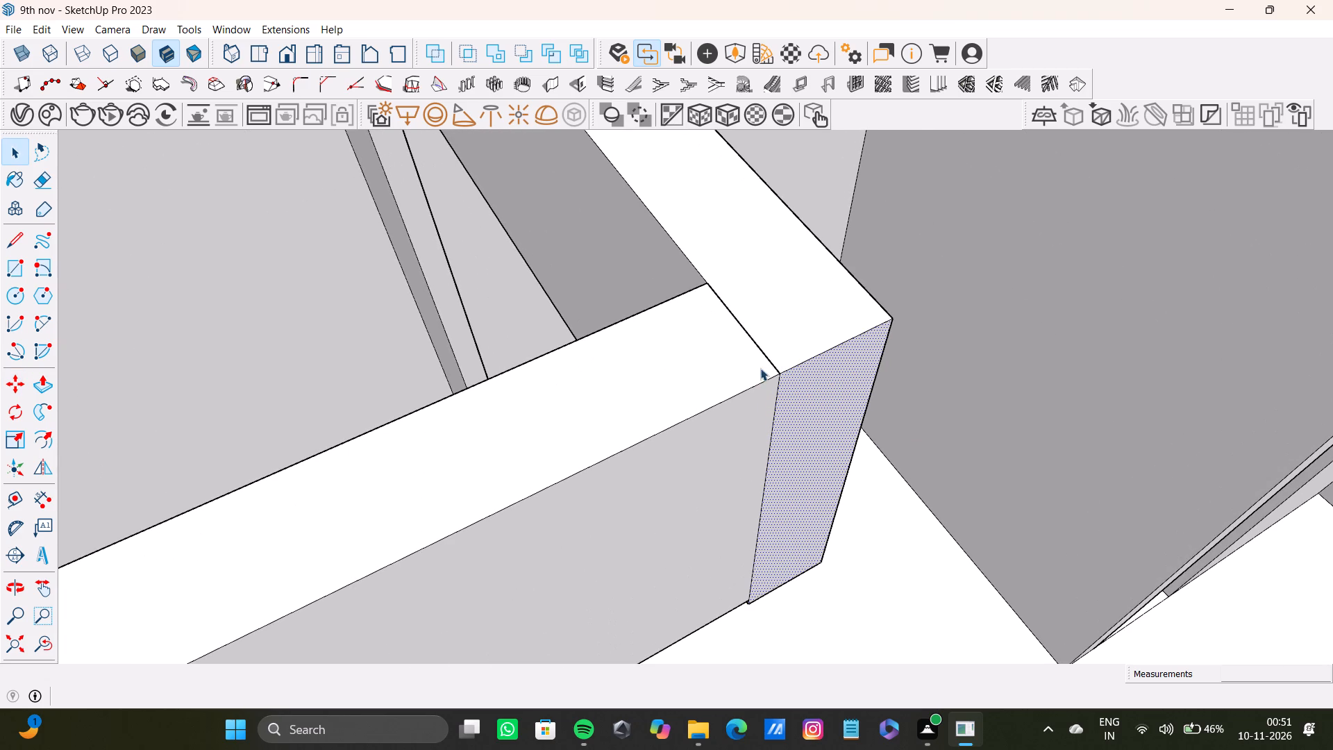
scroll(766, 369, up, 5)
scroll(803, 383, down, 7)
key(space)
middle_drag(769, 453, 785, 352)
scroll(785, 509, down, 2)
shift+middle_drag(785, 524, 771, 333)
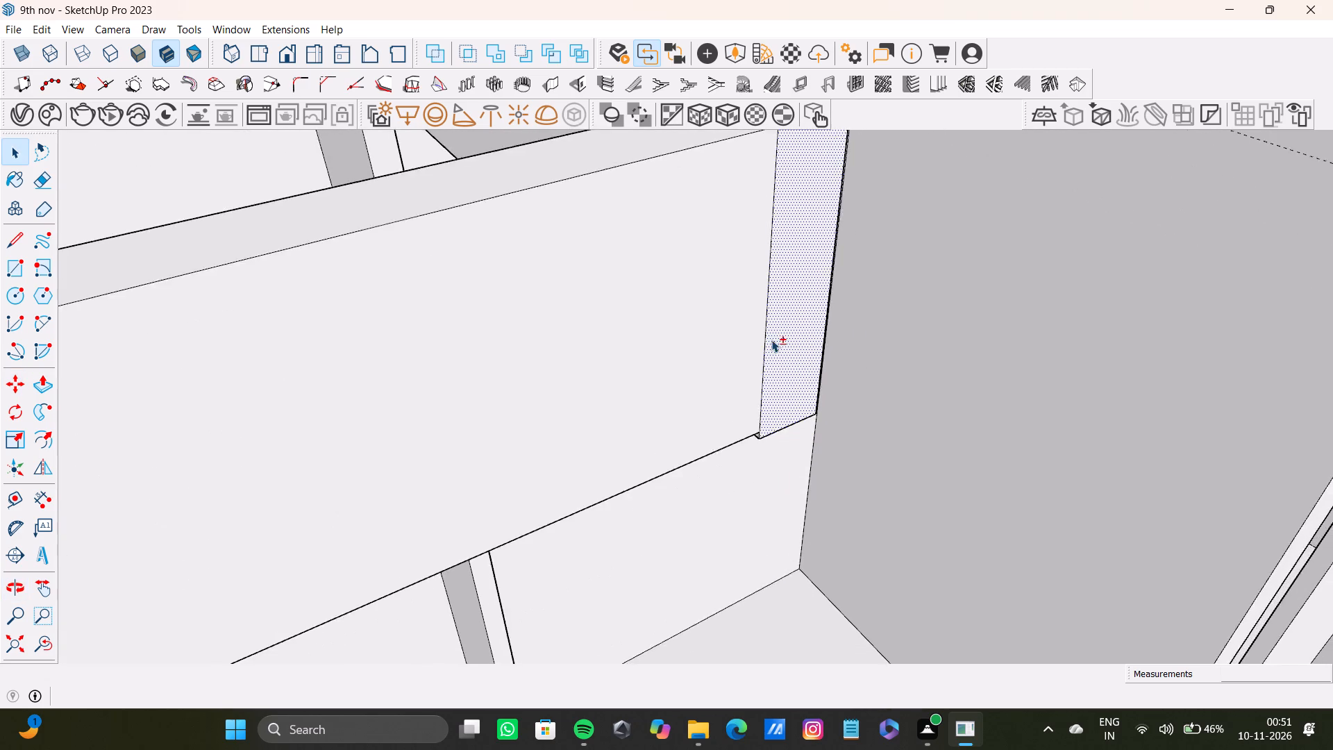
scroll(764, 426, up, 3)
shift+middle_drag(749, 474, 755, 462)
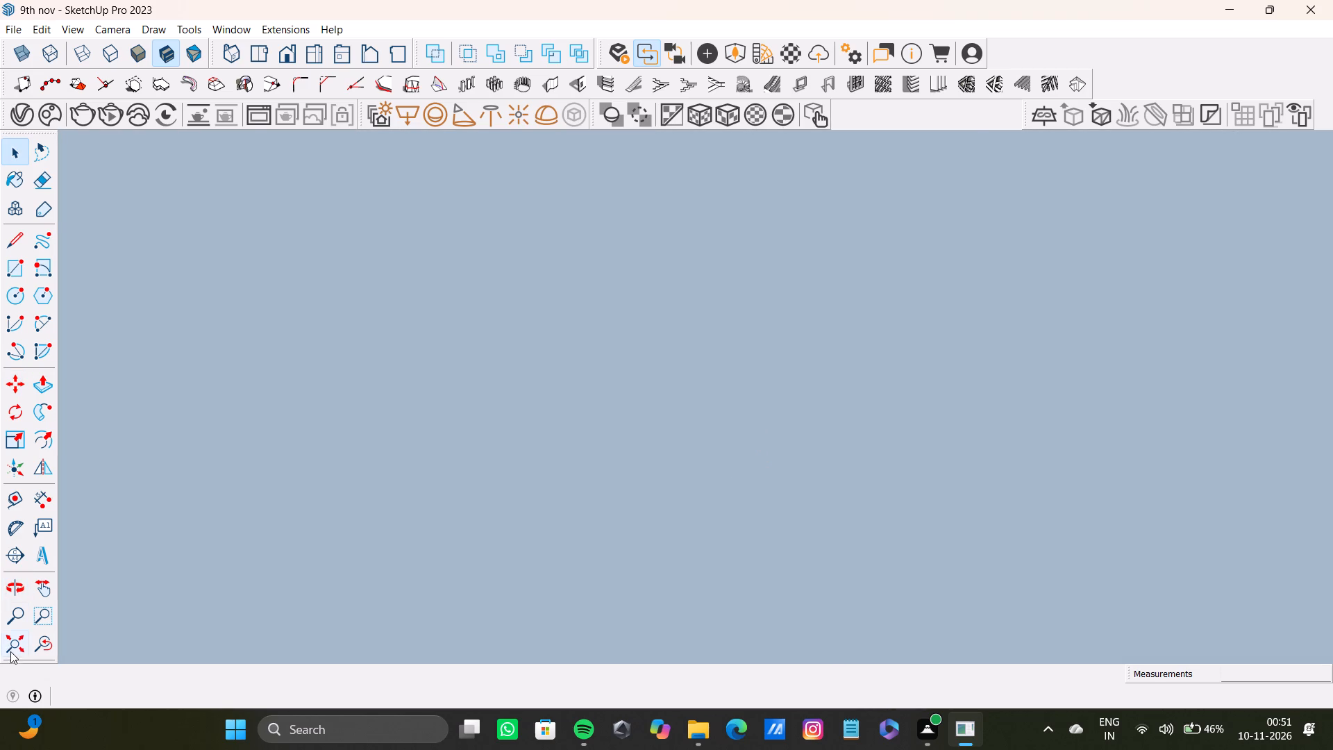
click(19, 641)
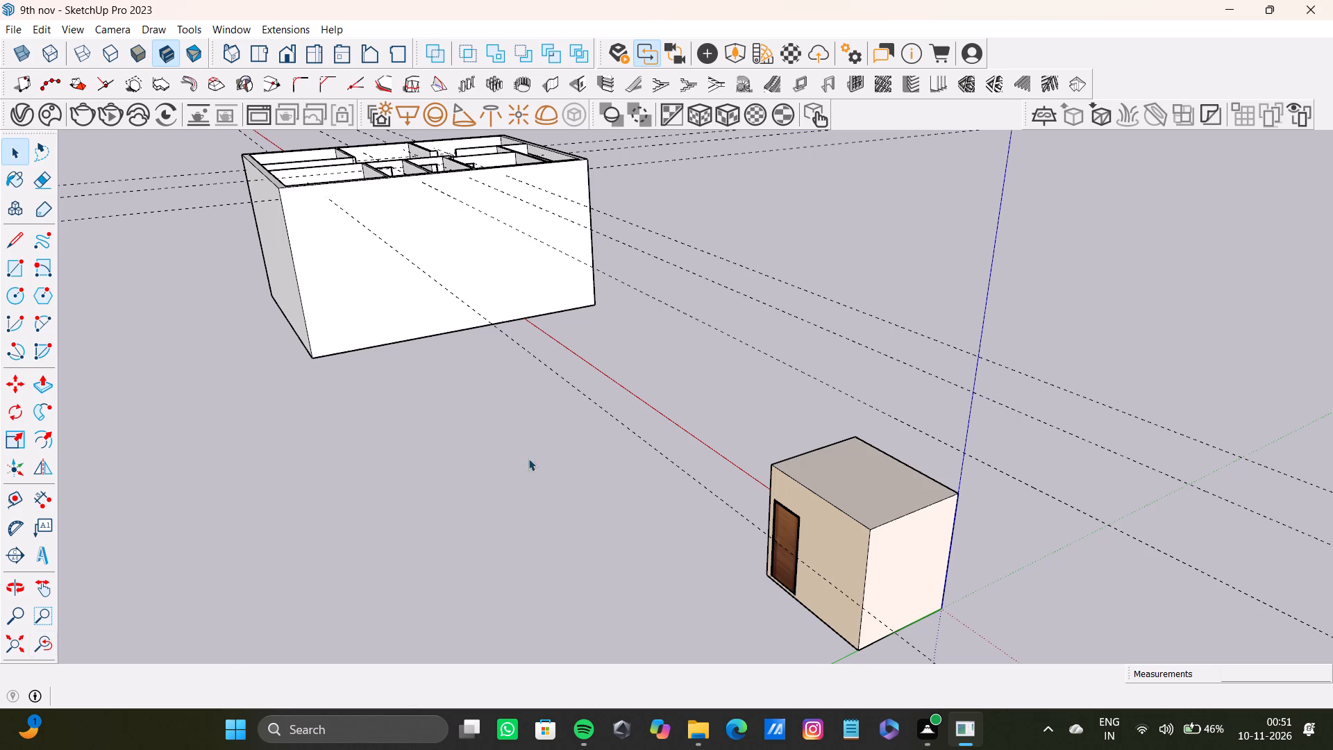
middle_drag(443, 147, 464, 317)
shift+middle_drag(380, 243, 592, 573)
scroll(644, 559, up, 7)
scroll(251, 458, up, 4)
shift+middle_drag(400, 530, 478, 512)
scroll(501, 493, up, 10)
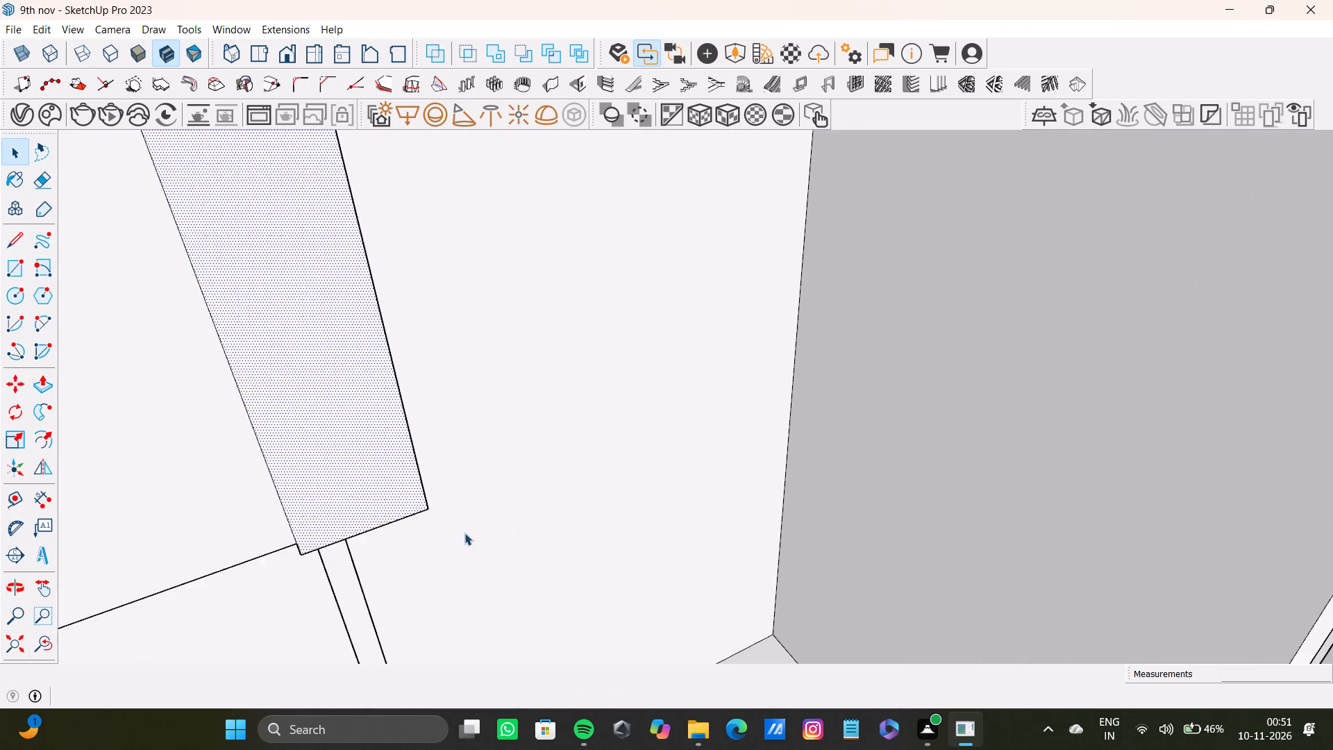
shift+middle_drag(414, 548, 473, 540)
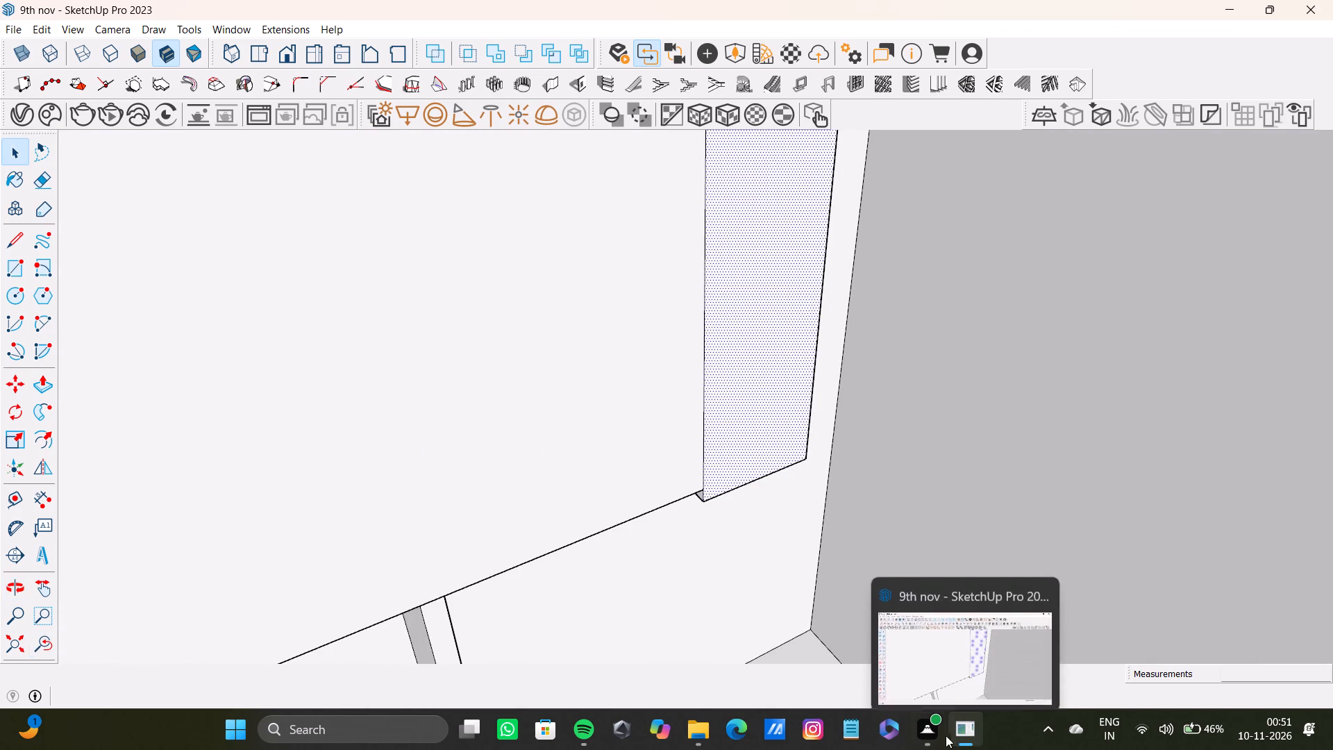
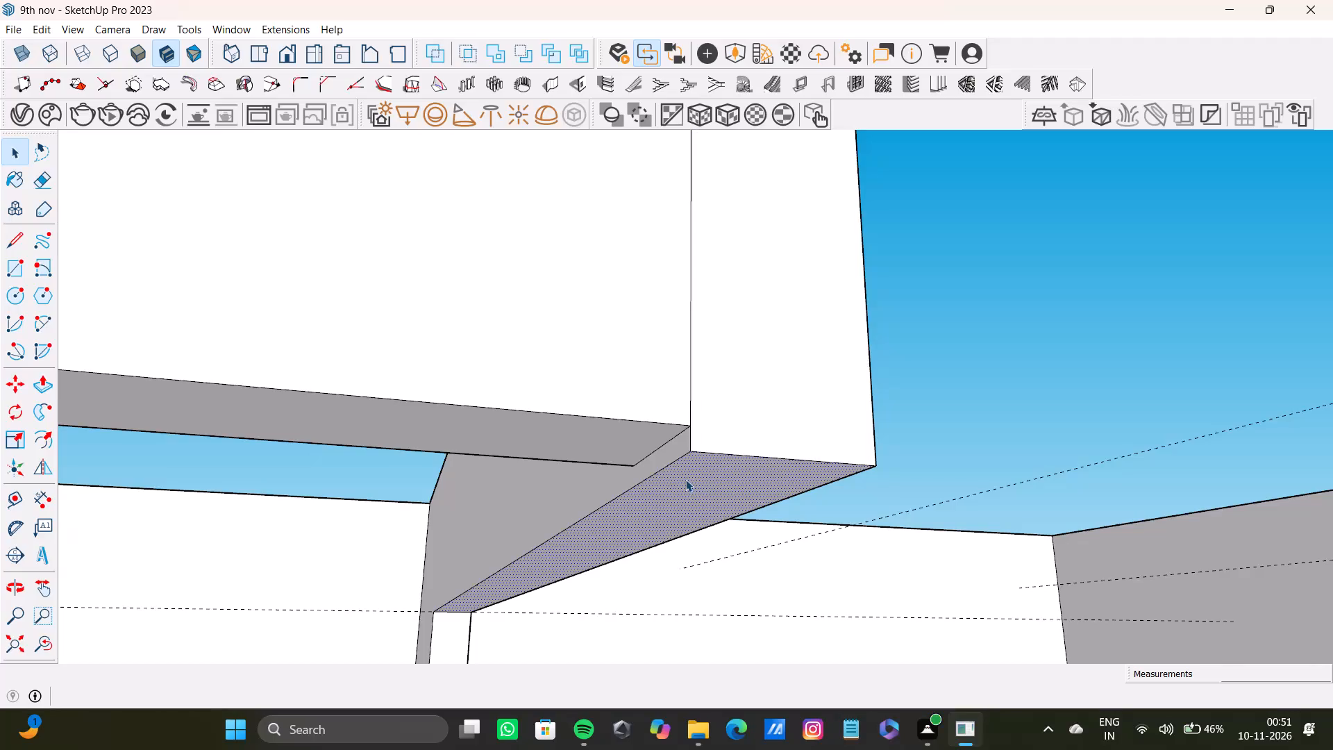
Push/Pull the lower lintel's underside up 13/16" to sit level with the adjoining lintel's underside.
key(p)
drag(685, 479, 681, 424)
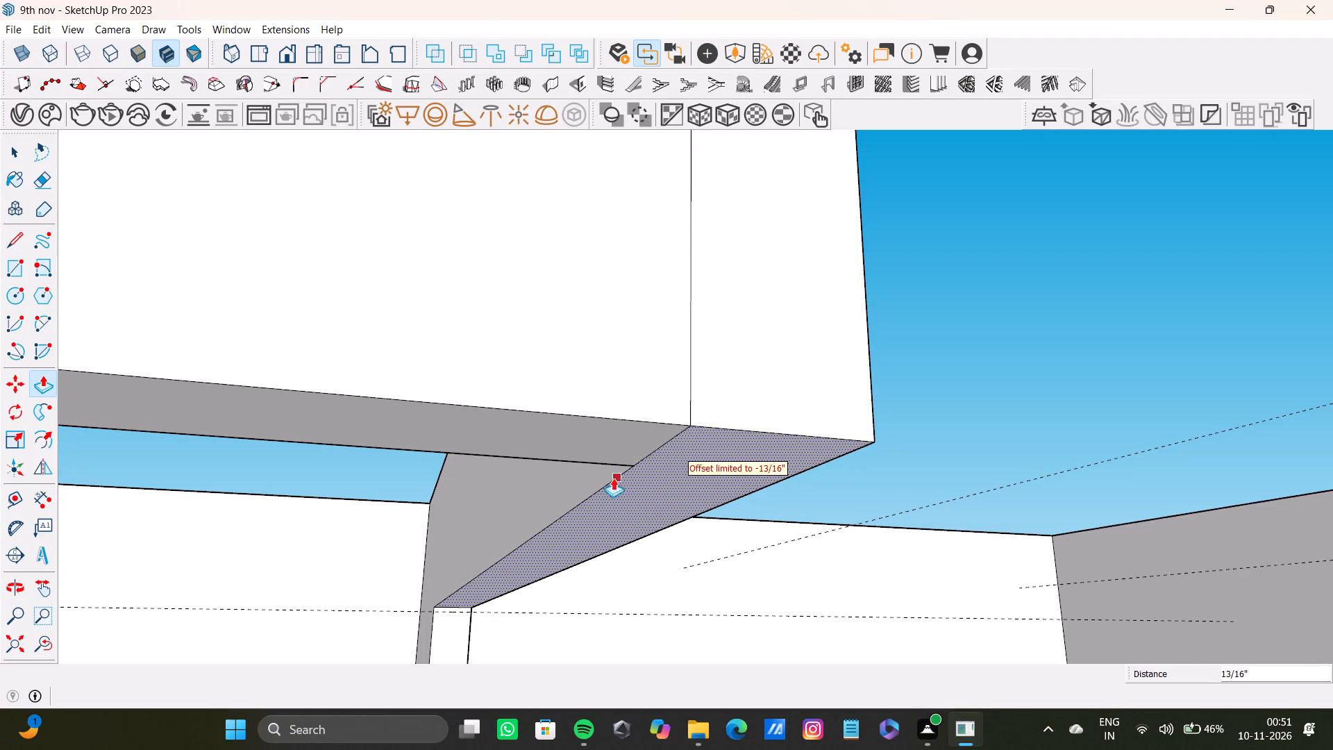
key(space)
key(space)
Delete the leftover seam edges on the outer face and top of the corner where the two lintels meet.
click(21, 636)
middle_drag(881, 299, 890, 590)
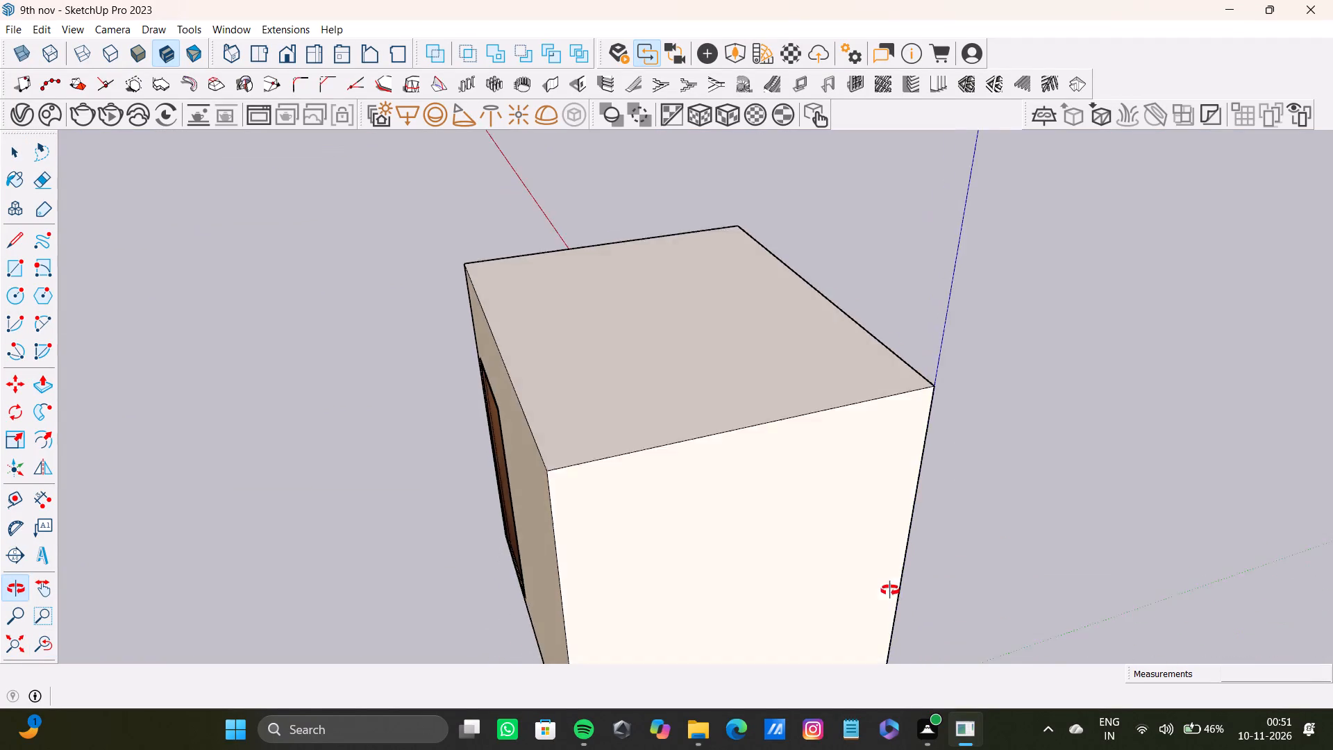
middle_drag(890, 590, 882, 590)
scroll(555, 352, up, 4)
scroll(501, 272, down, 4)
middle_drag(502, 284, 952, 305)
middle_drag(633, 377, 1081, 365)
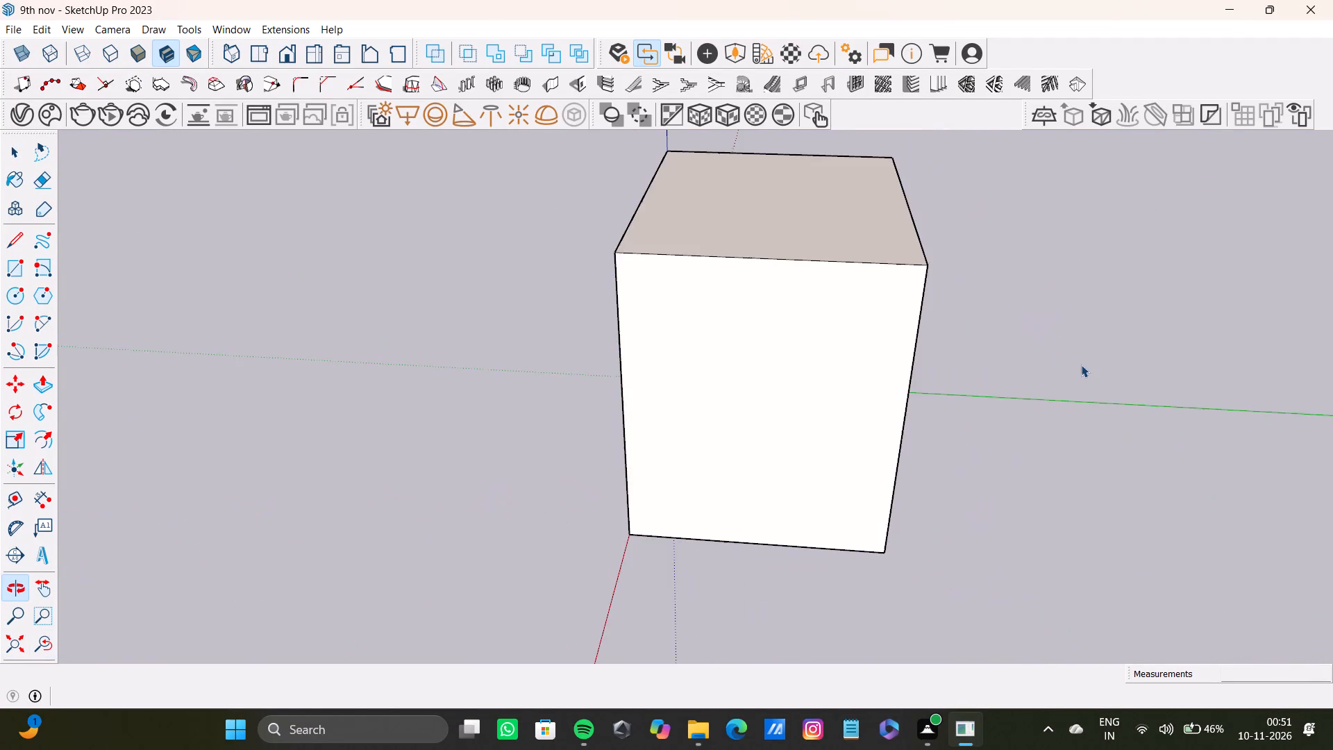
middle_drag(1081, 365, 1089, 365)
middle_drag(465, 292, 839, 244)
scroll(740, 303, down, 12)
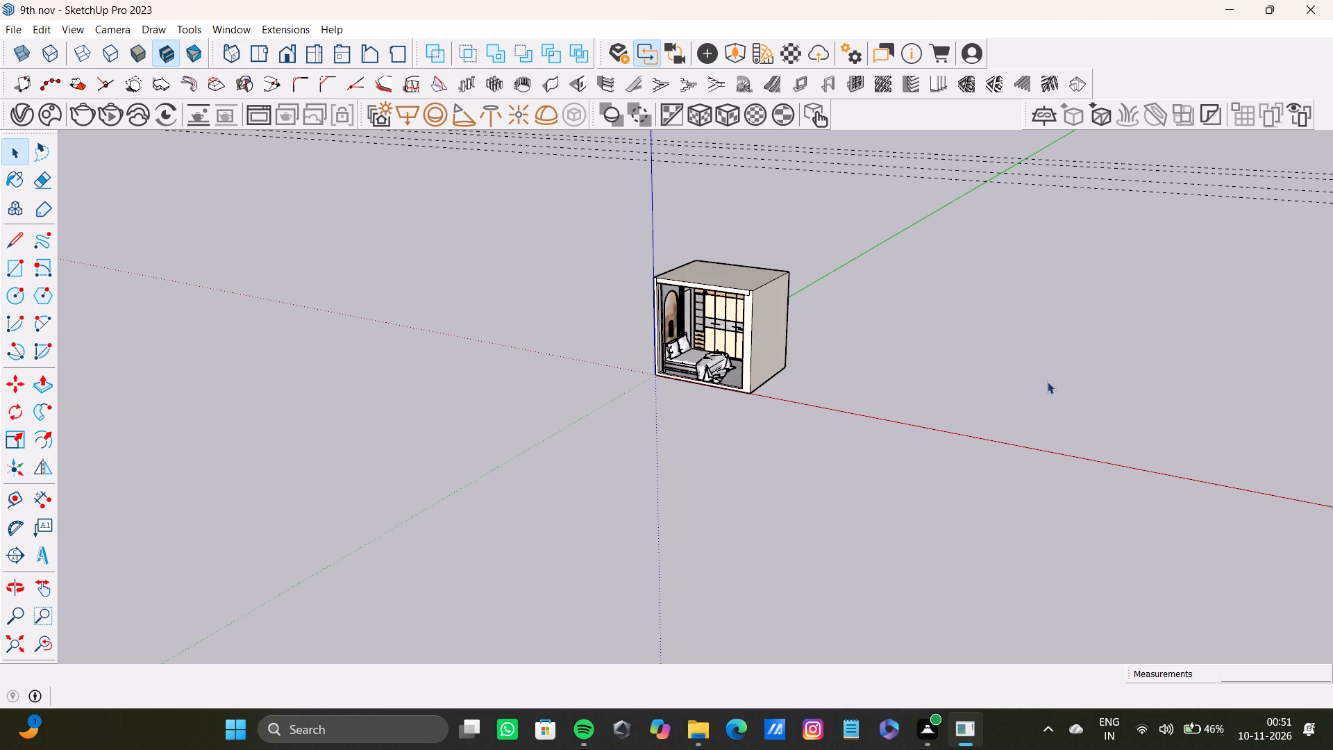
click(13, 651)
middle_drag(448, 542, 464, 532)
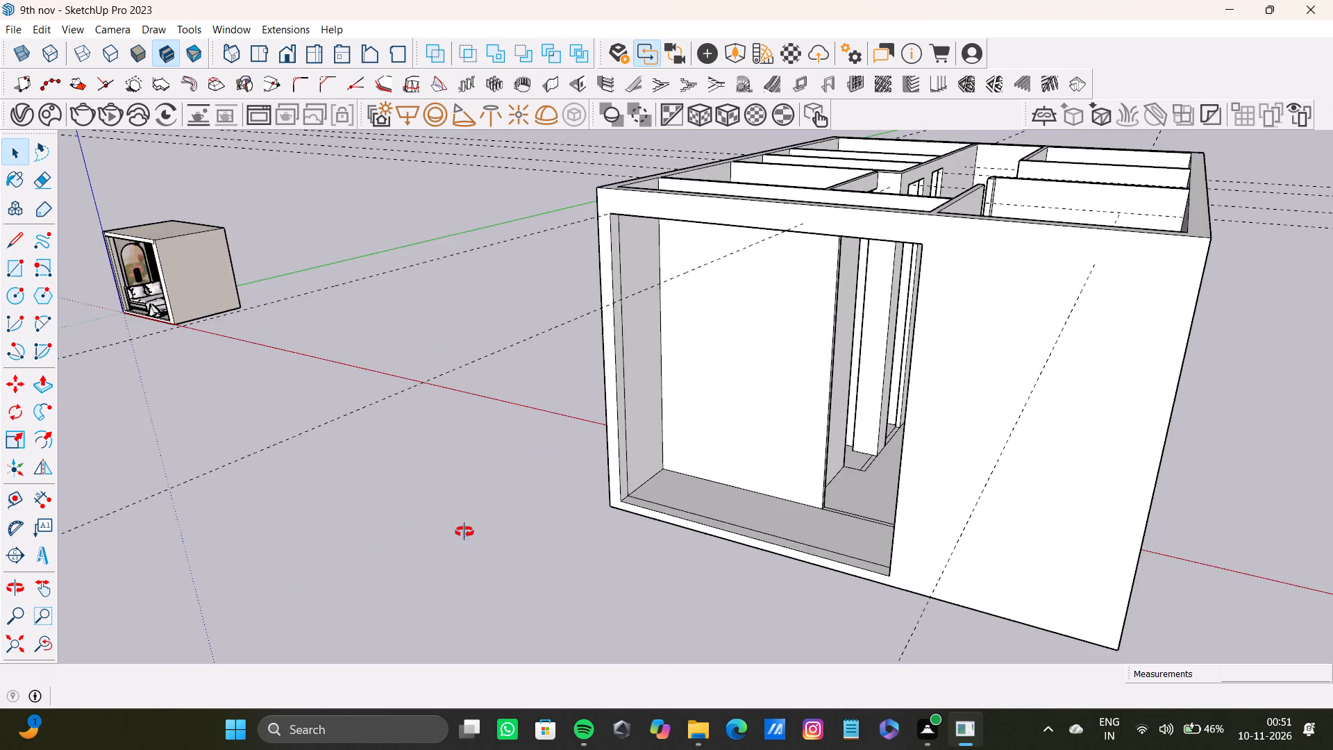
middle_drag(464, 532, 557, 492)
scroll(730, 447, down, 4)
middle_drag(800, 312, 734, 562)
scroll(796, 454, up, 7)
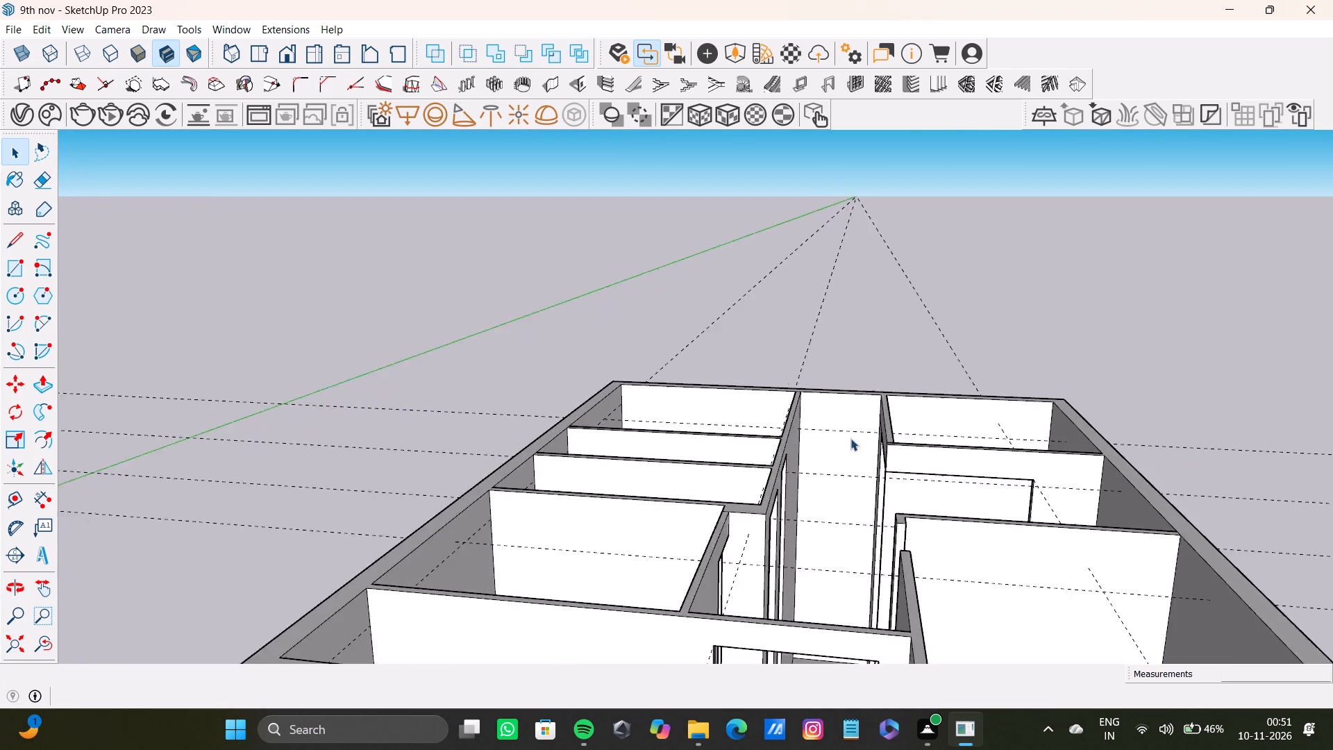
scroll(850, 438, up, 5)
middle_drag(887, 452, 1112, 589)
scroll(896, 334, up, 6)
shift+middle_drag(875, 378, 896, 316)
scroll(606, 447, down, 3)
scroll(660, 467, up, 5)
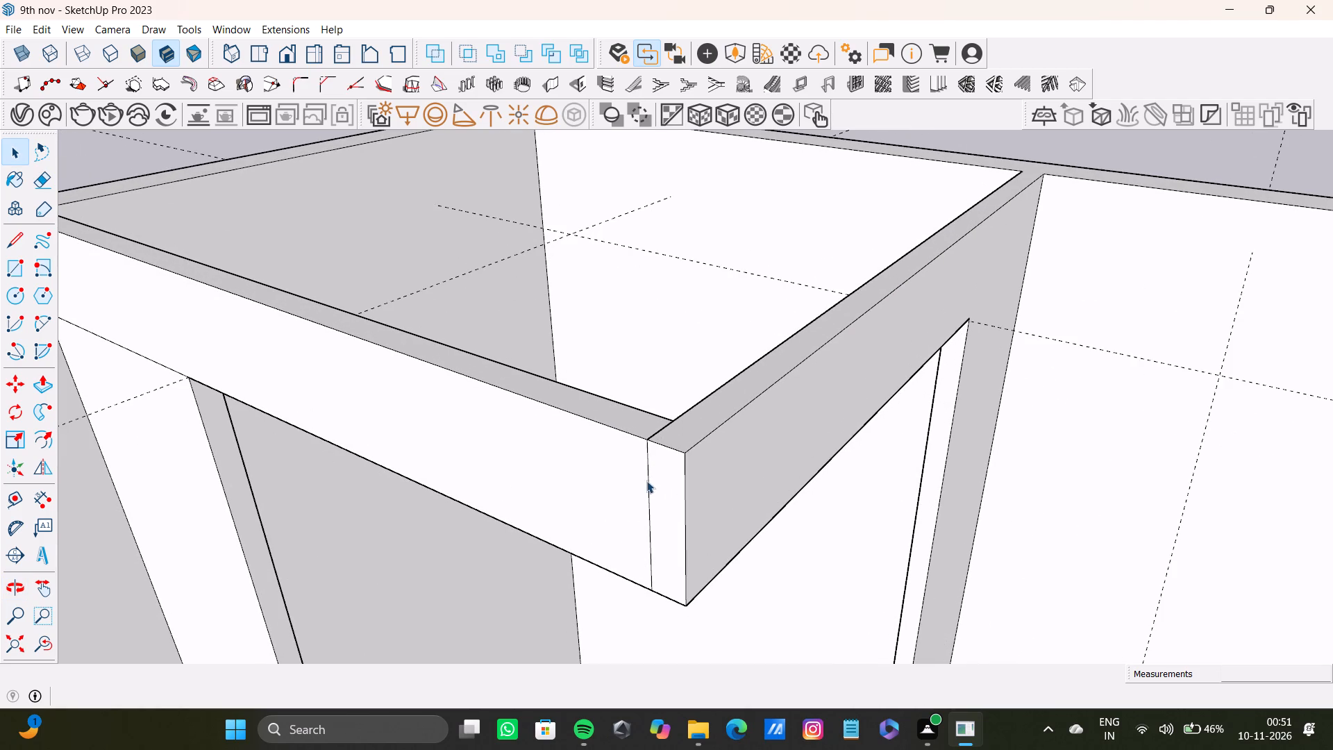
click(650, 487)
key(Delete)
click(657, 431)
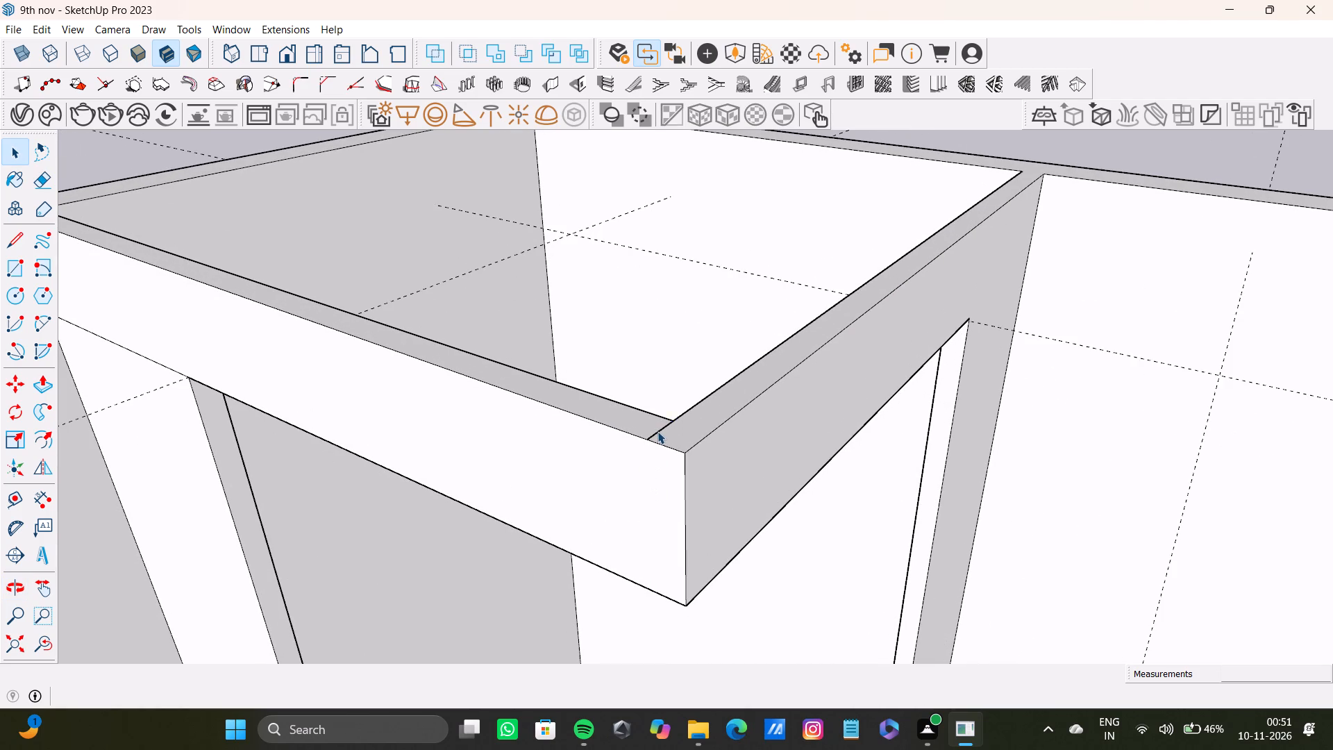
key(Delete)
Delete the seam edge across the underside of the corner where the two lintels meet.
scroll(648, 449, down, 5)
middle_drag(648, 473, 549, 363)
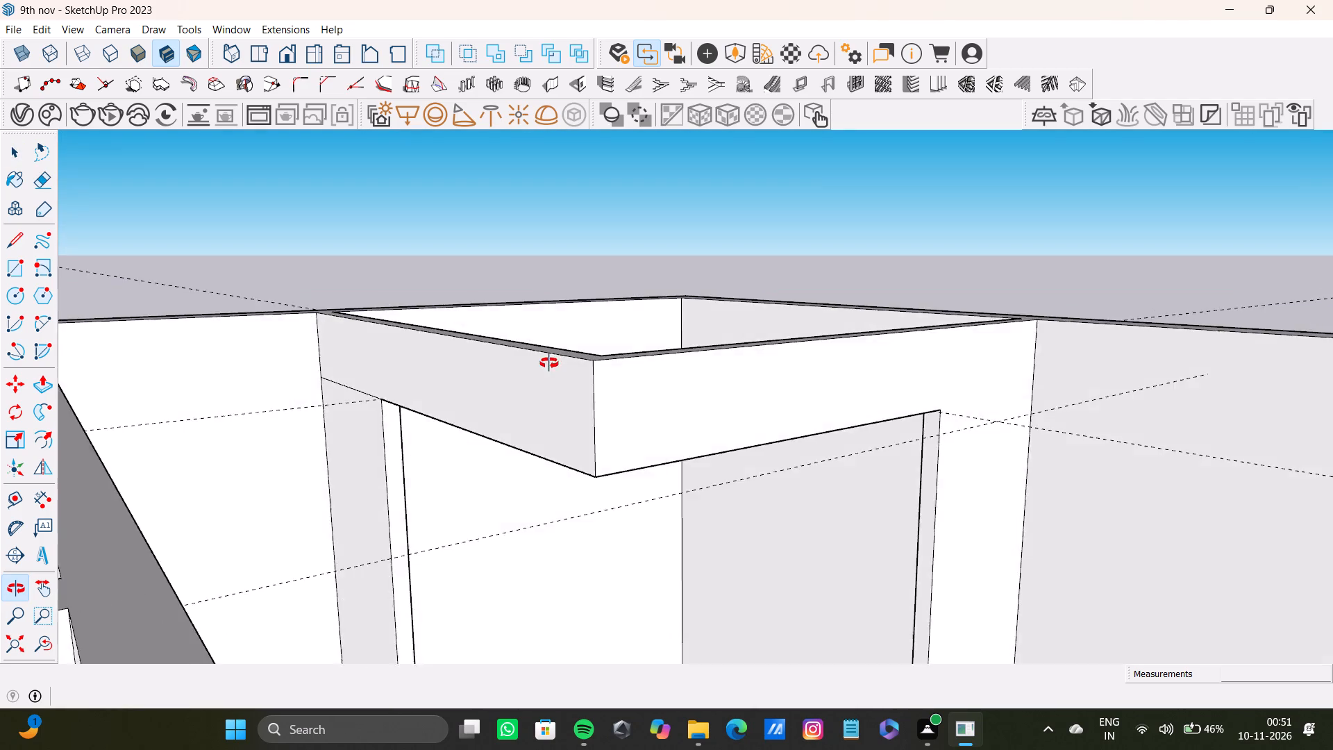
middle_drag(549, 363, 499, 326)
scroll(576, 428, up, 3)
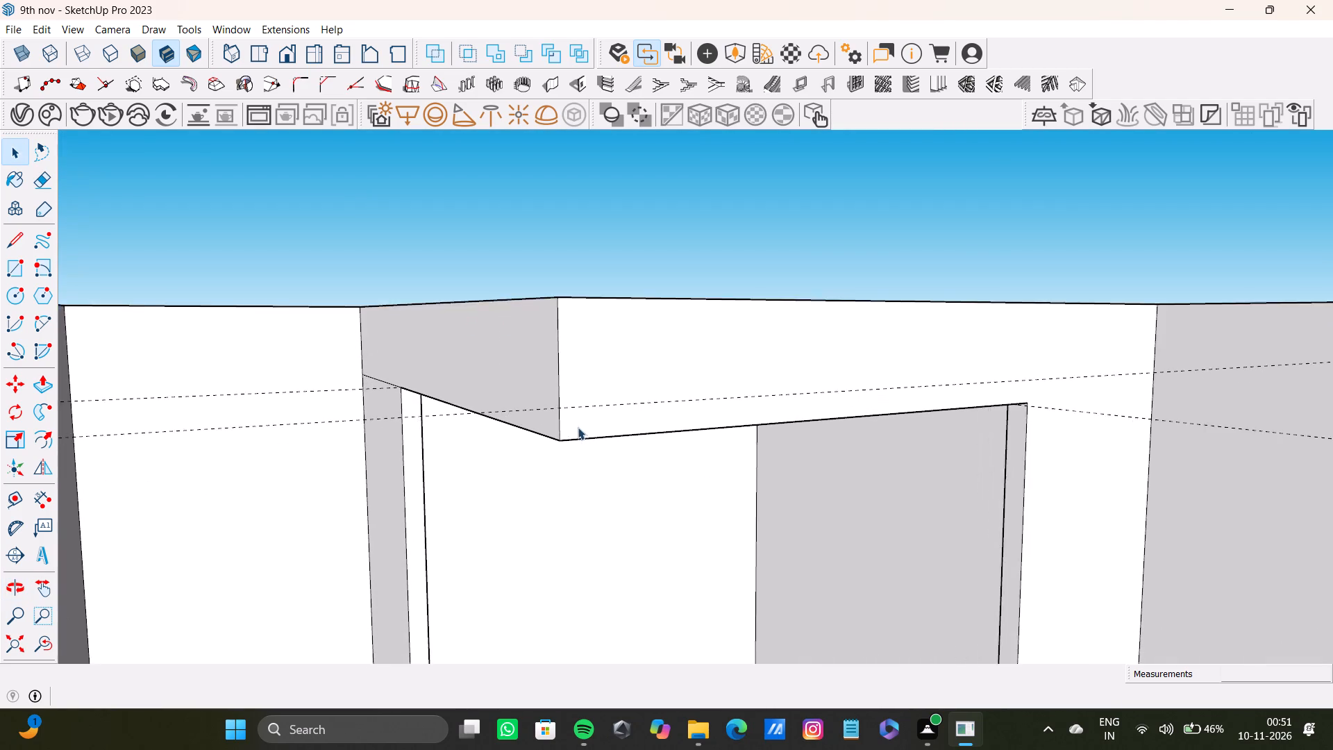
middle_drag(578, 427, 561, 258)
click(555, 333)
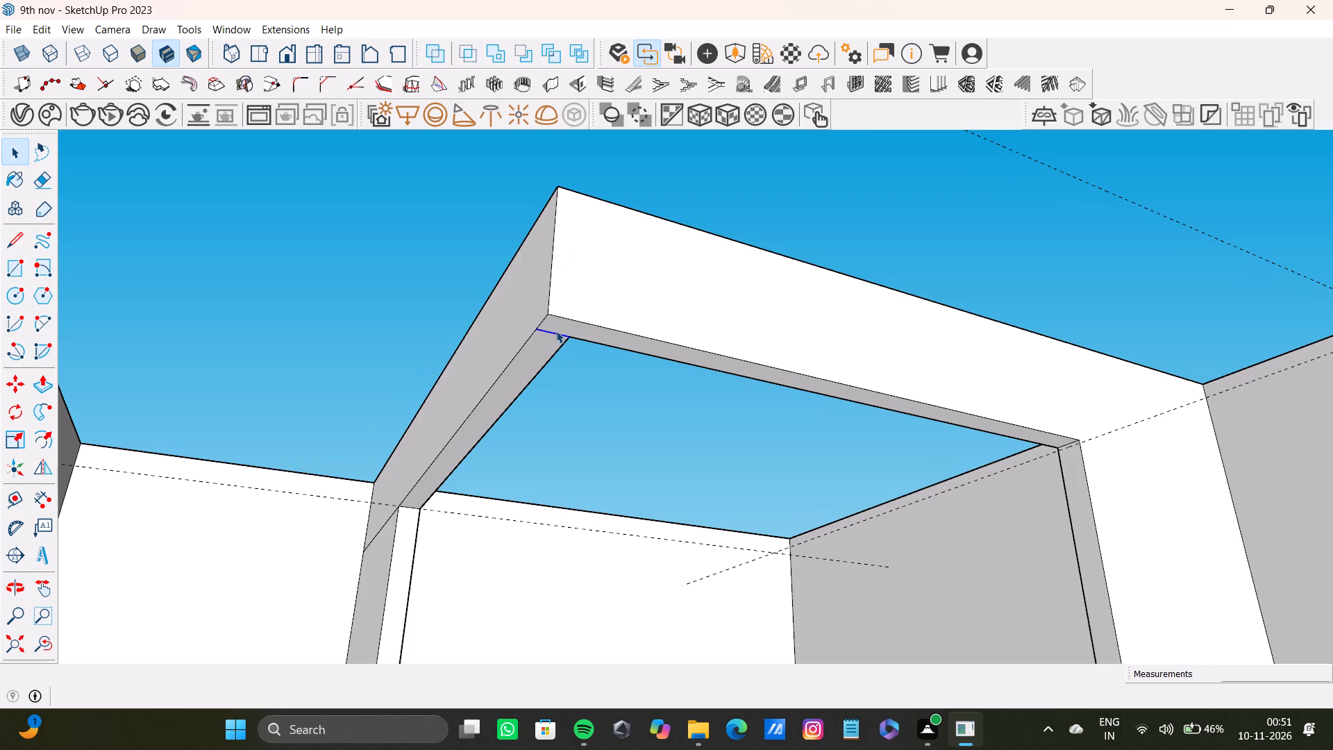
key(Delete)
Push/Pull the joined L-shaped lintel underside down about 2' 11 5/8" to deepen both lintels.
click(553, 341)
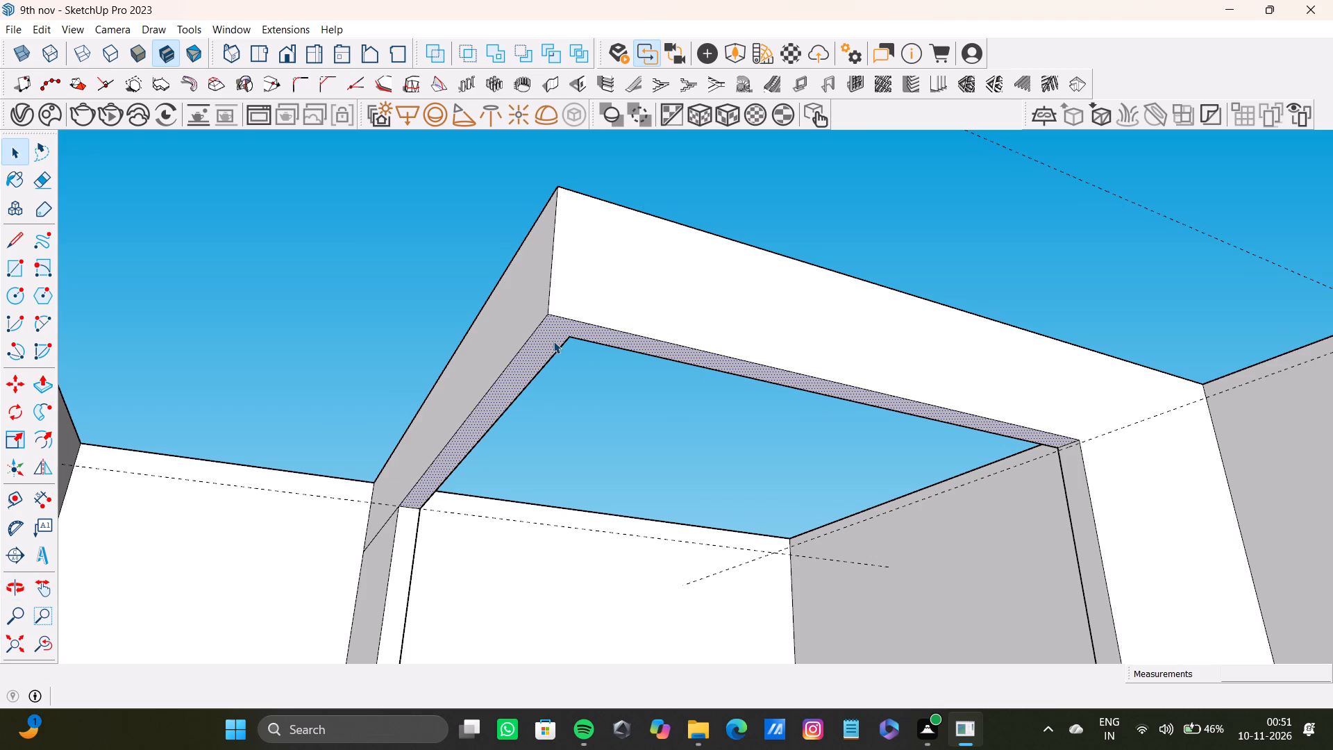
key(p)
drag(553, 341, 547, 526)
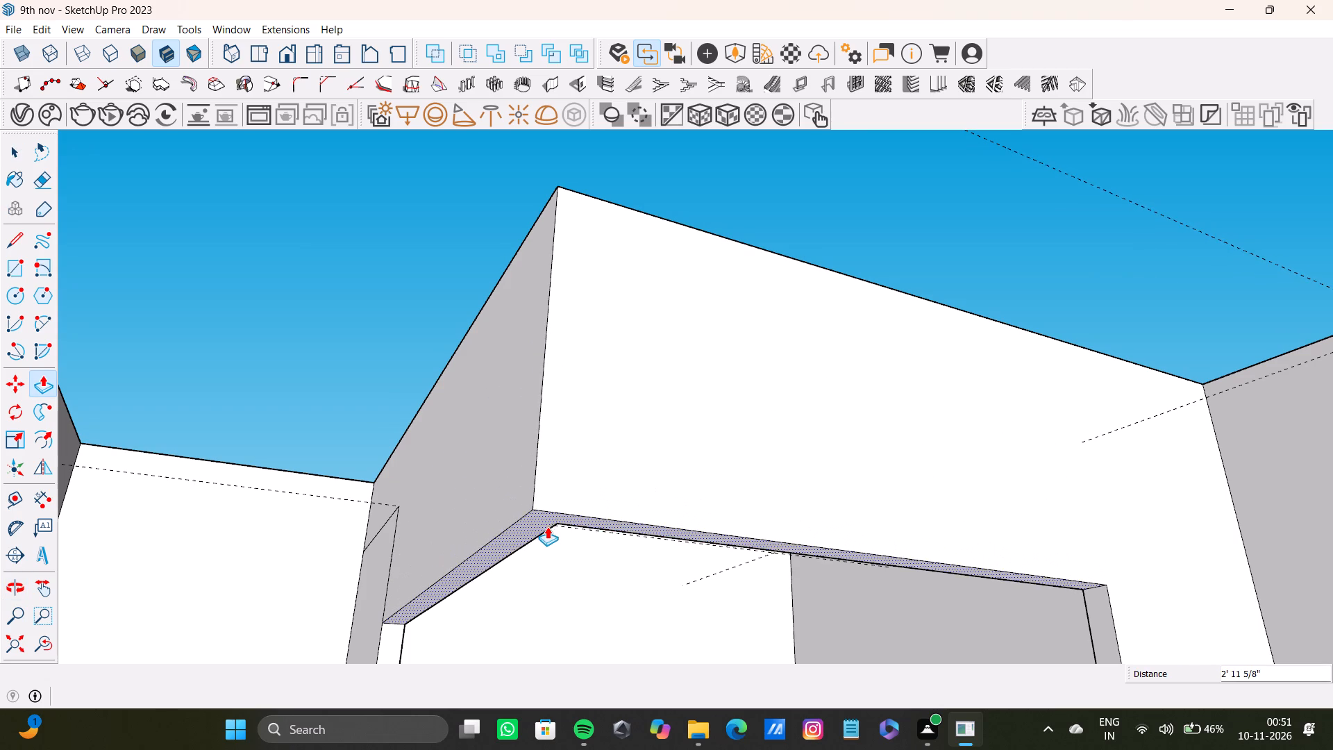
drag(547, 526, 546, 528)
key(space)
Delete the two leftover edges on the wall face beside the deepened lintel's opening.
scroll(549, 519, down, 9)
middle_drag(549, 512, 651, 648)
shift+scroll(564, 507, down, 4)
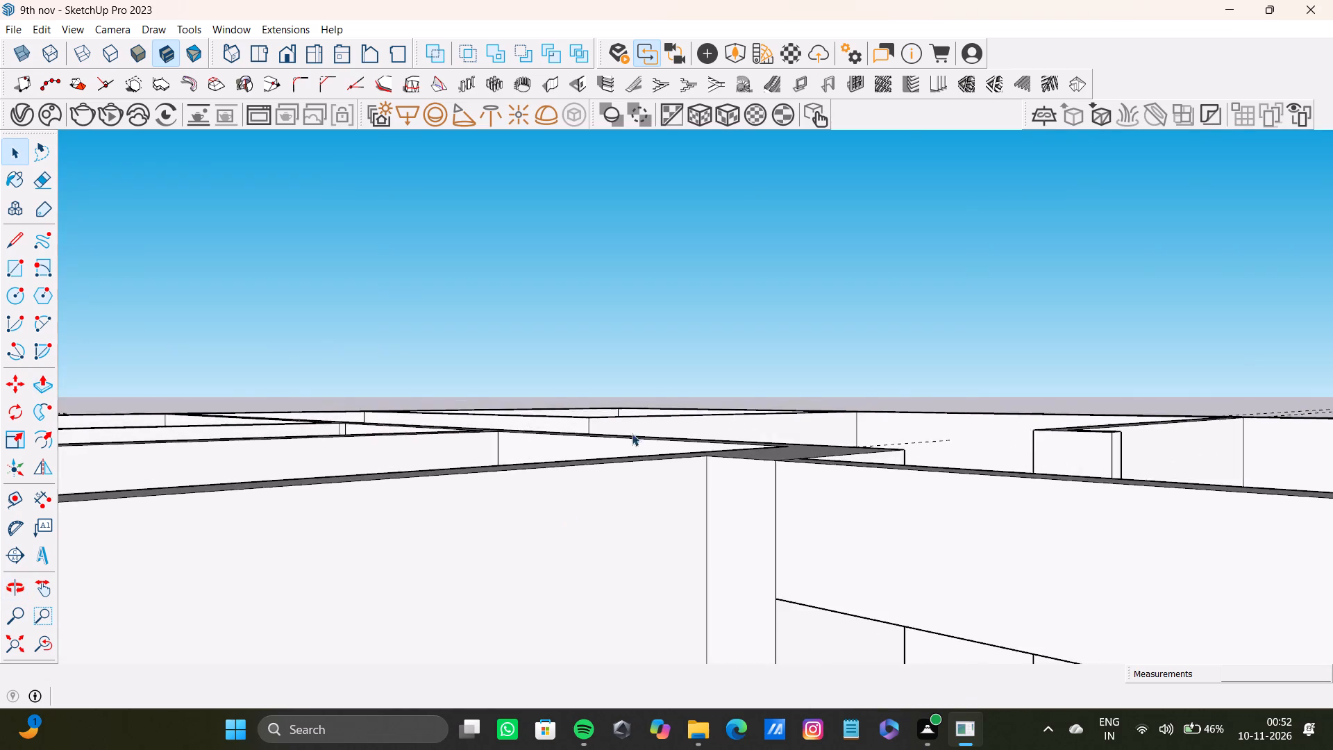
middle_drag(634, 419, 567, 614)
scroll(613, 420, up, 4)
middle_drag(603, 403, 668, 383)
key(space)
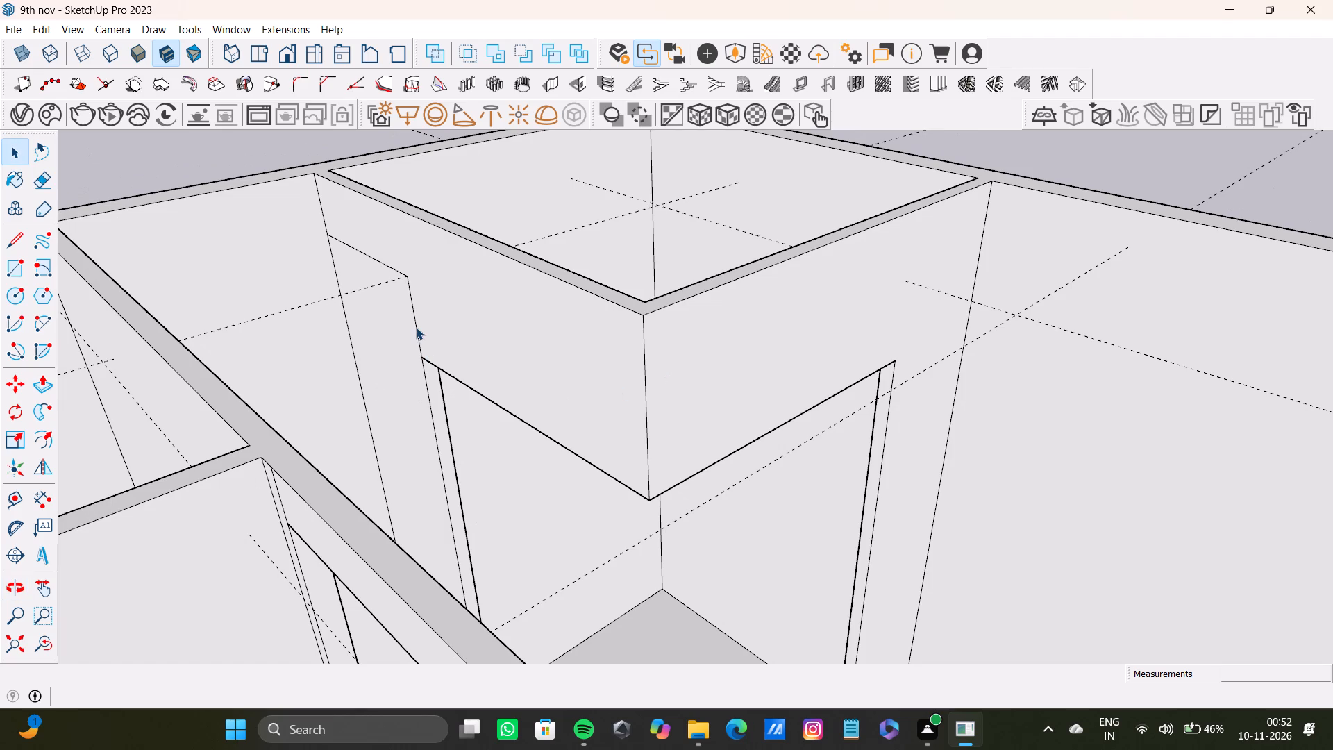
click(416, 330)
key(Delete)
click(393, 270)
key(Delete)
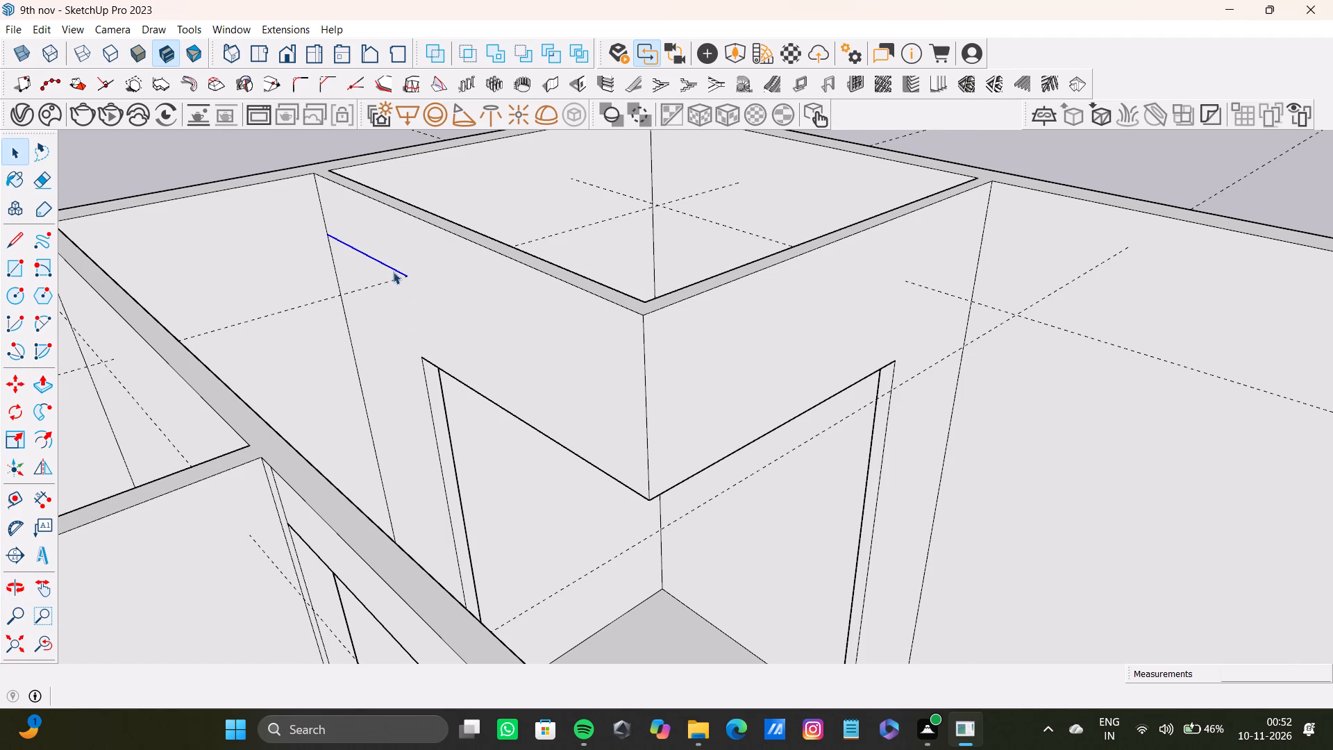
Place a vertical guide on the longer white lintel face, offset about 13' 2 1/4" from its wall-corner edge.
scroll(462, 352, down, 2)
middle_drag(537, 436, 600, 421)
scroll(602, 419, down, 1)
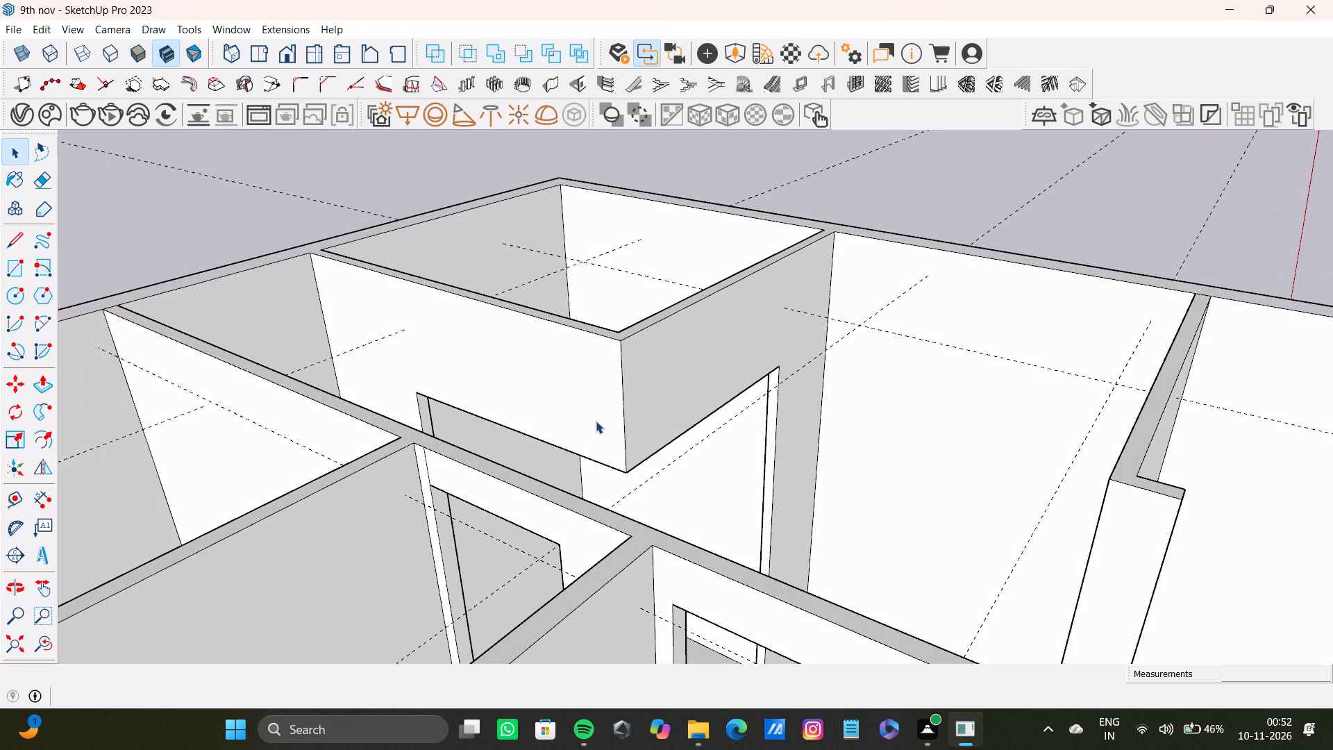
key(t)
click(317, 291)
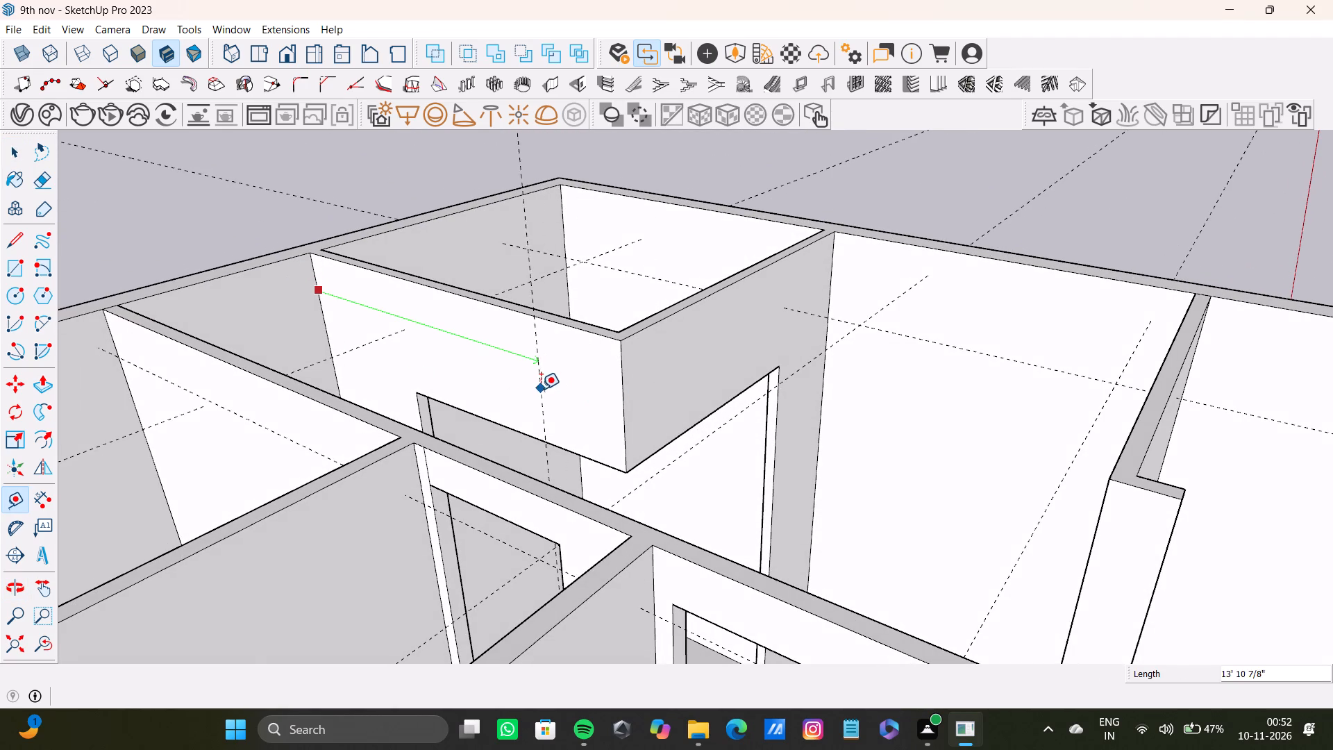
click(528, 389)
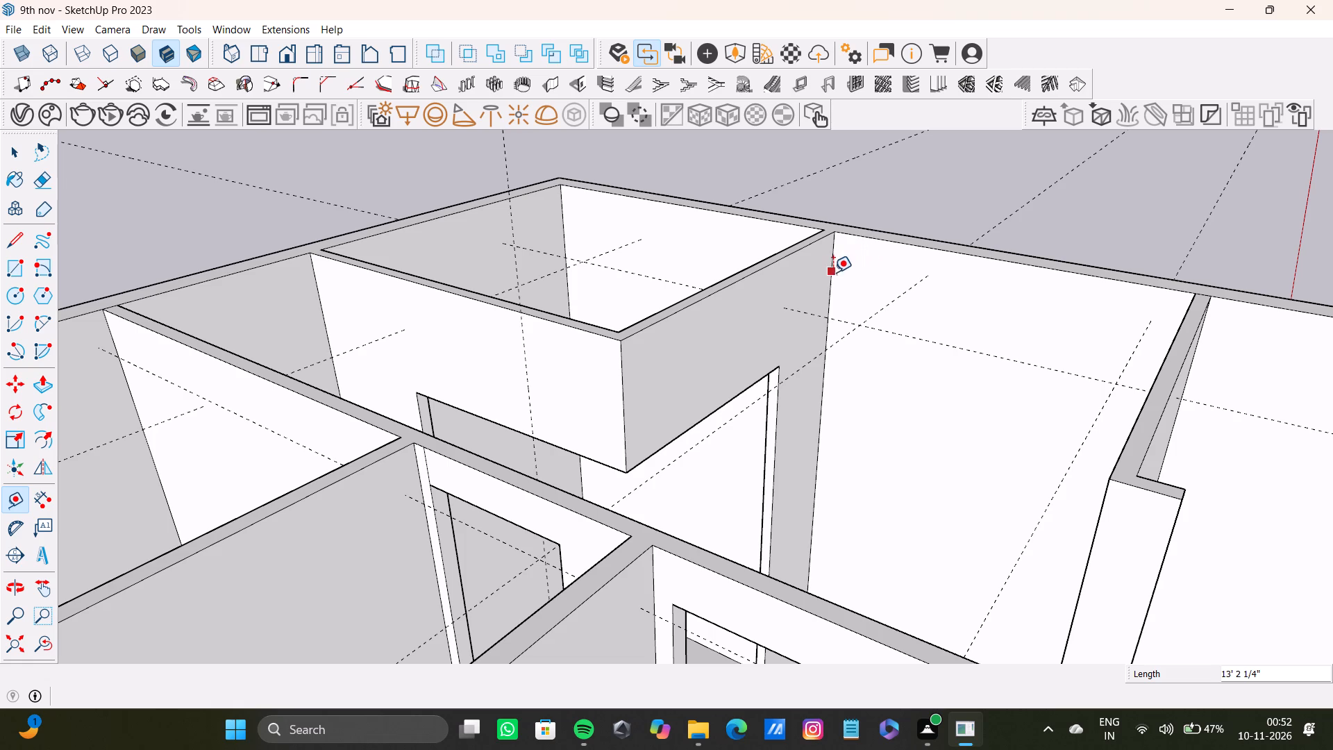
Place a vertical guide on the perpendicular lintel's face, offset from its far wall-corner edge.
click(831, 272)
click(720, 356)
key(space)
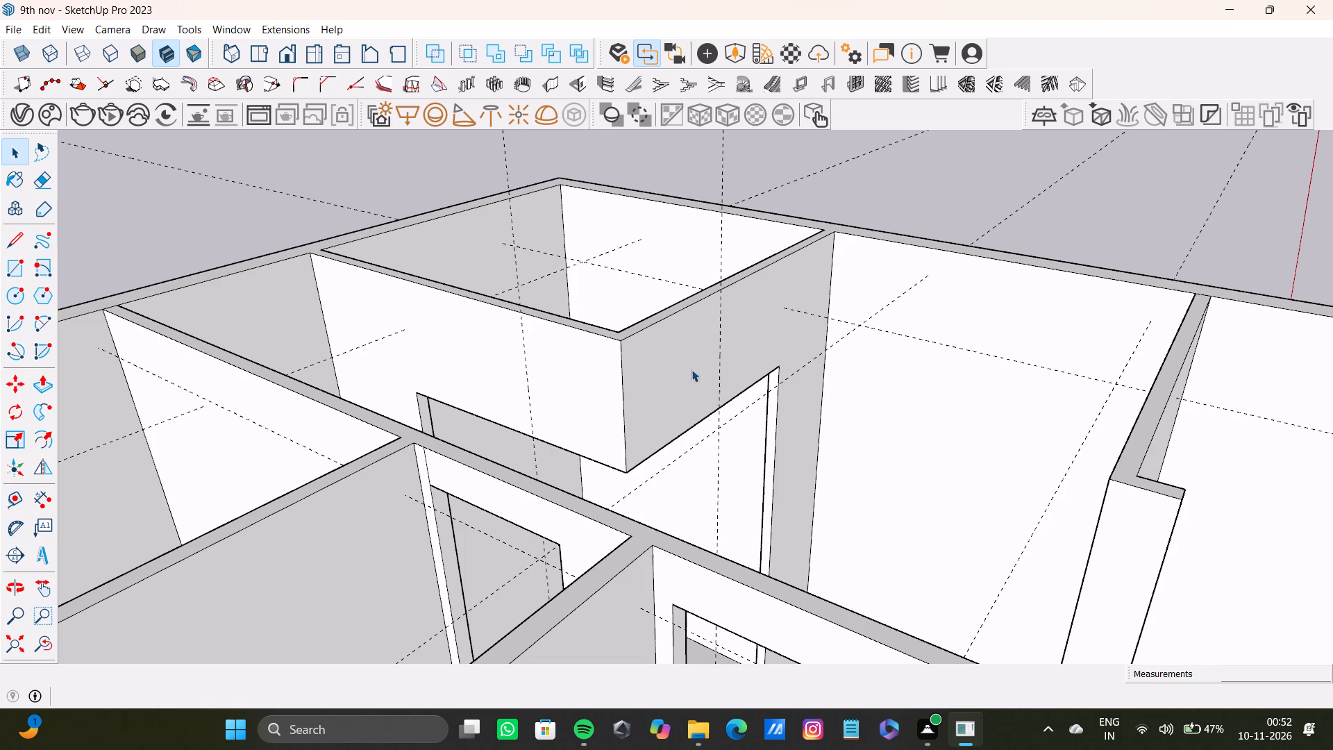
Draw an arc from the first lintel's guide at its lower edge to the shared top corner, bulging about 11 3/8".
key(a)
click(535, 437)
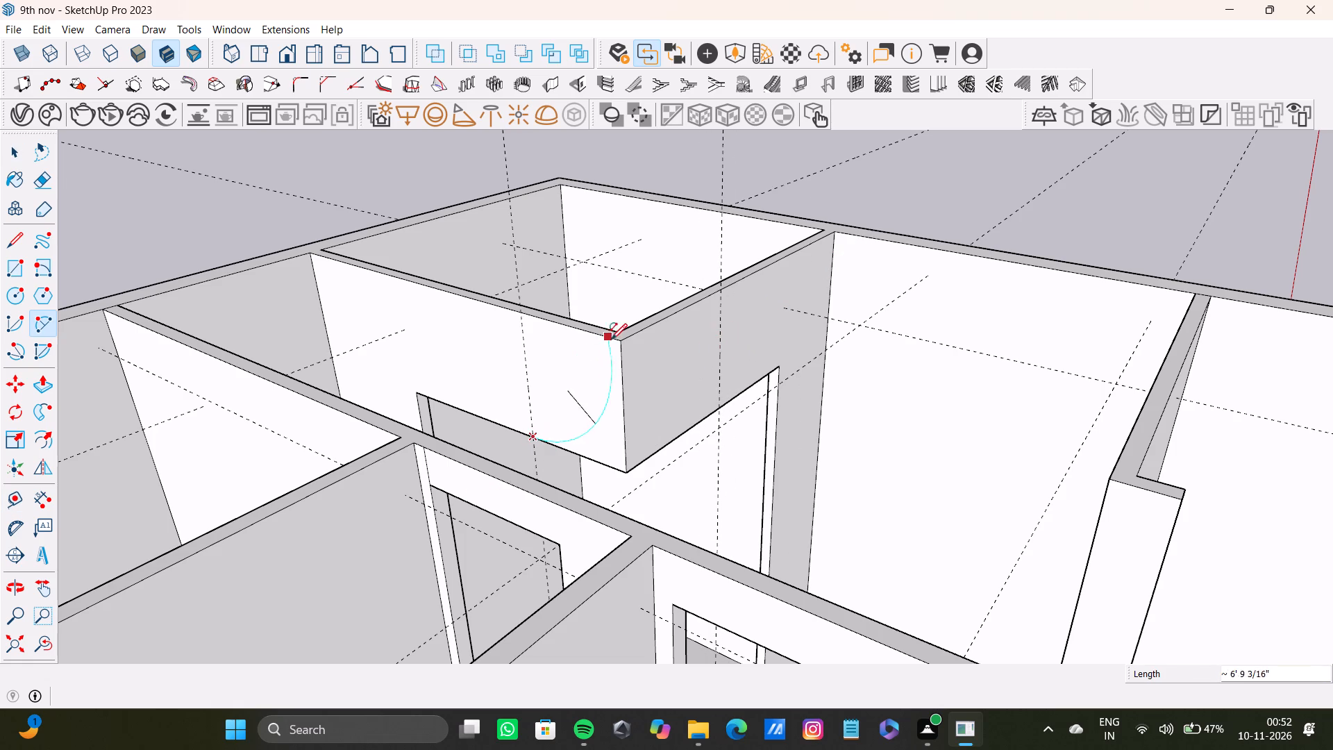
click(619, 340)
click(575, 358)
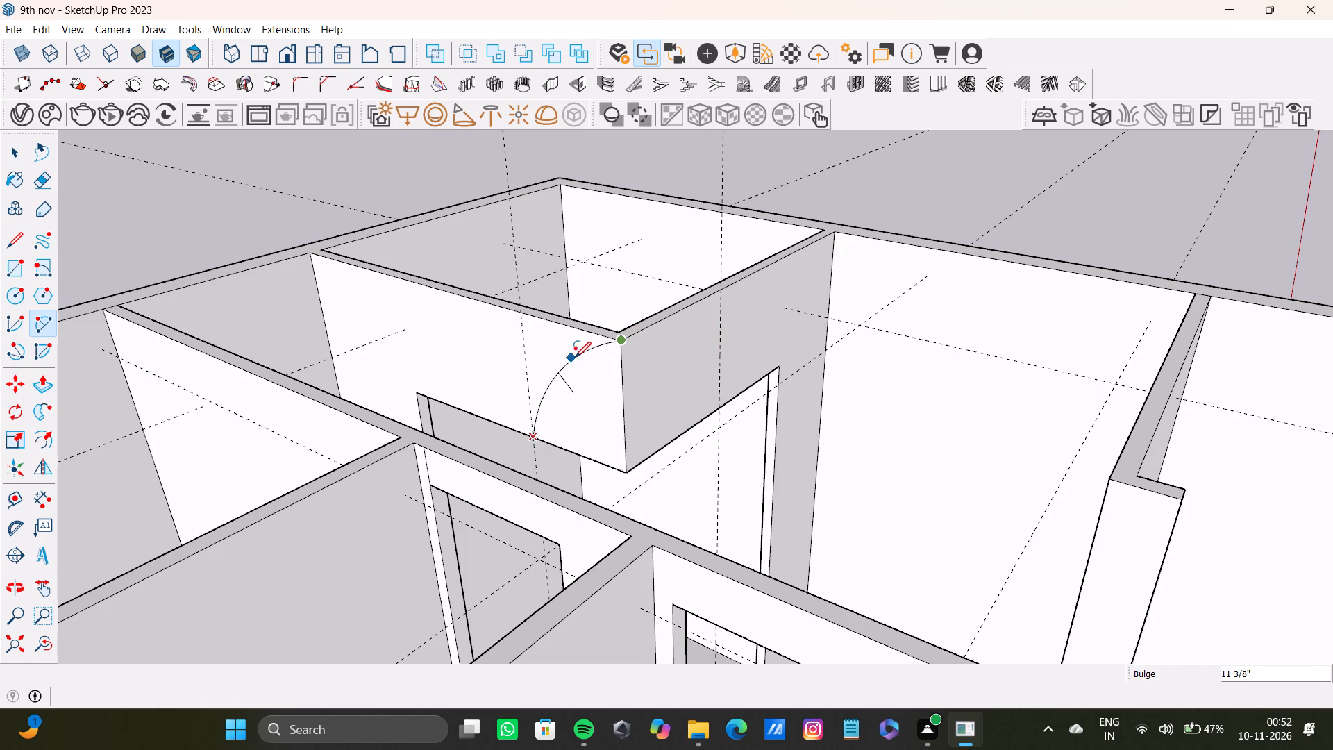
key(space)
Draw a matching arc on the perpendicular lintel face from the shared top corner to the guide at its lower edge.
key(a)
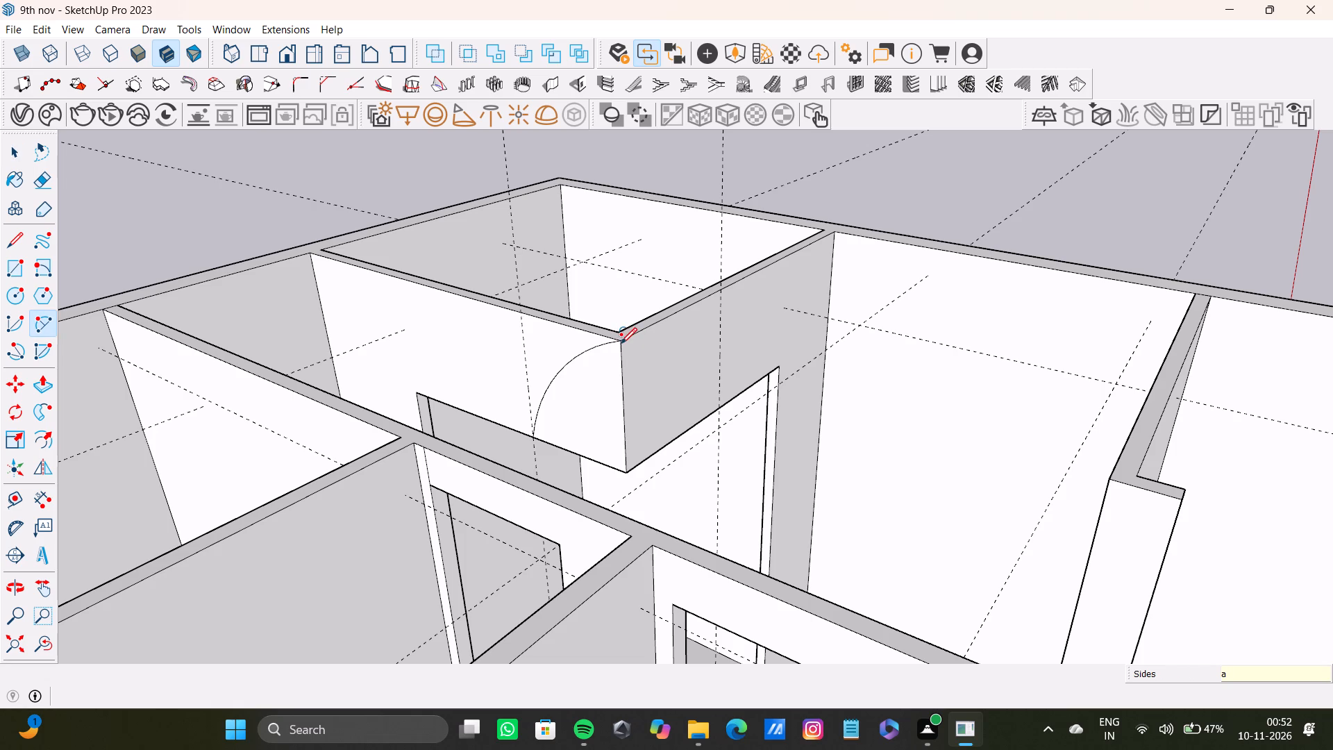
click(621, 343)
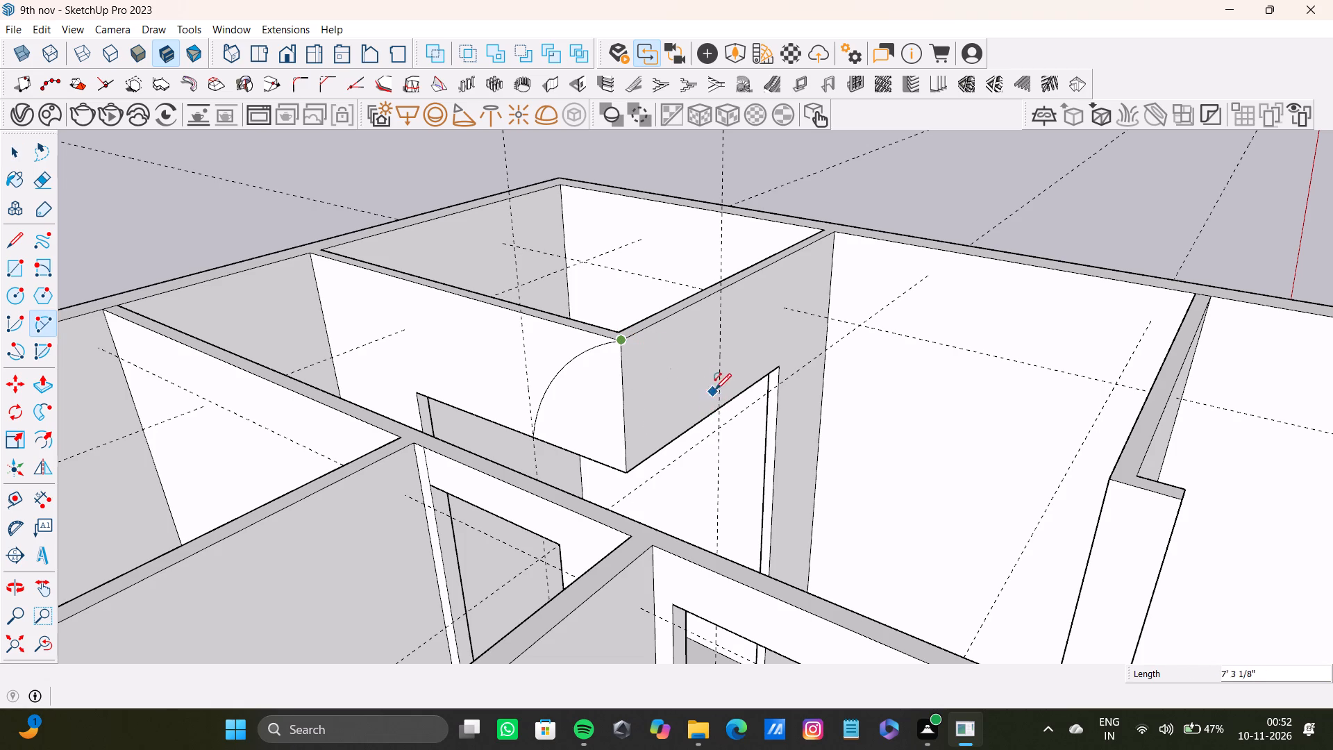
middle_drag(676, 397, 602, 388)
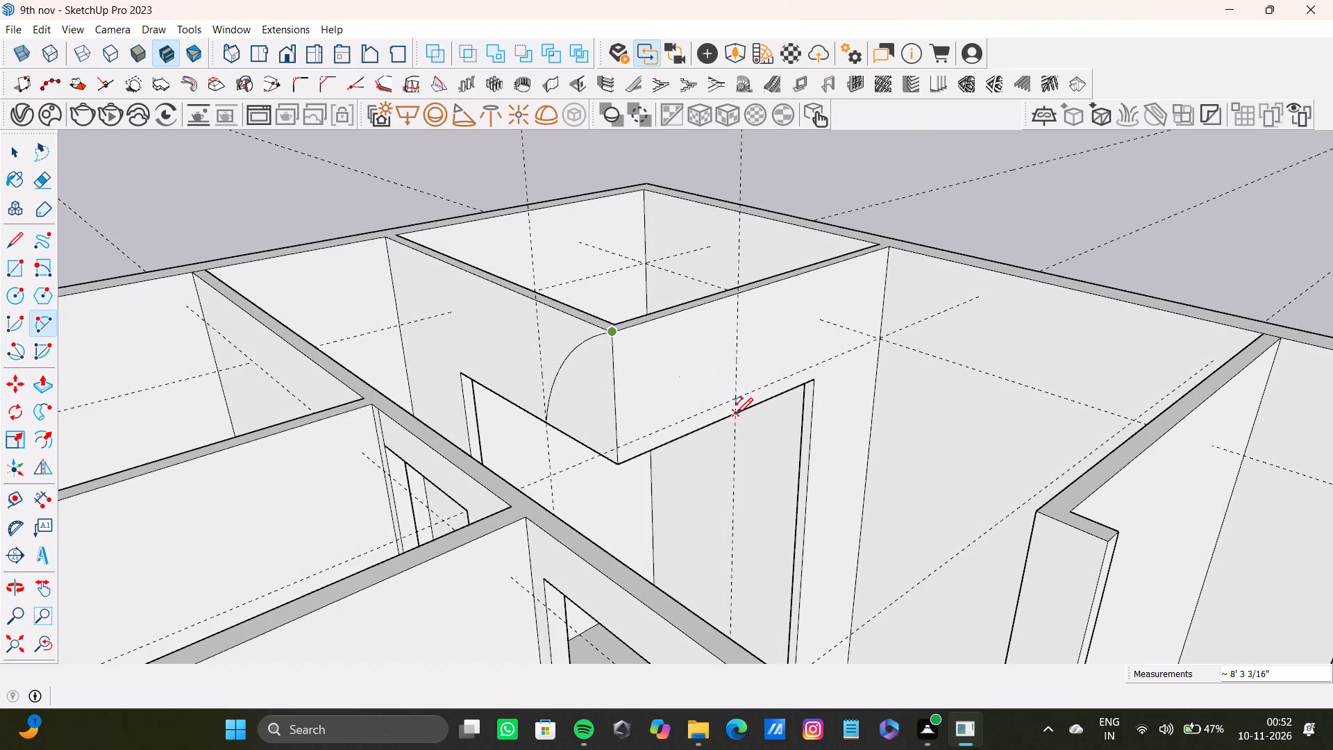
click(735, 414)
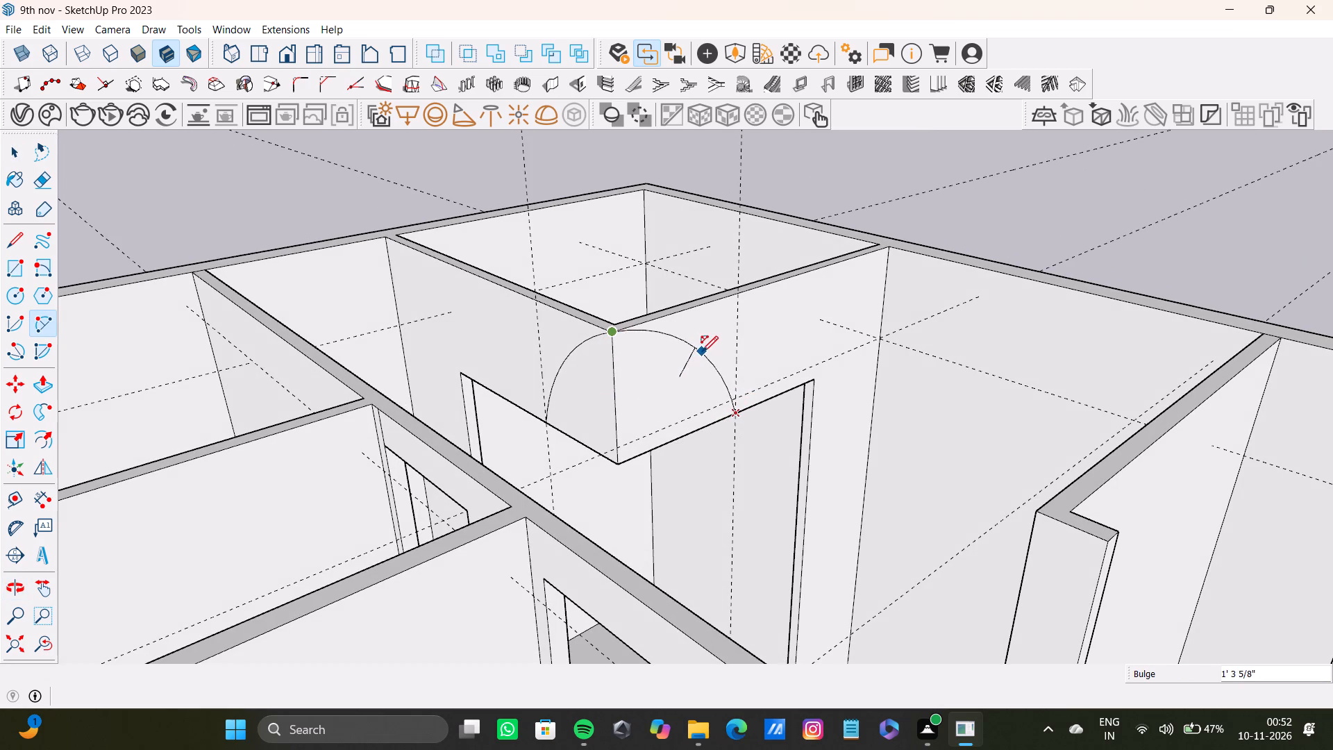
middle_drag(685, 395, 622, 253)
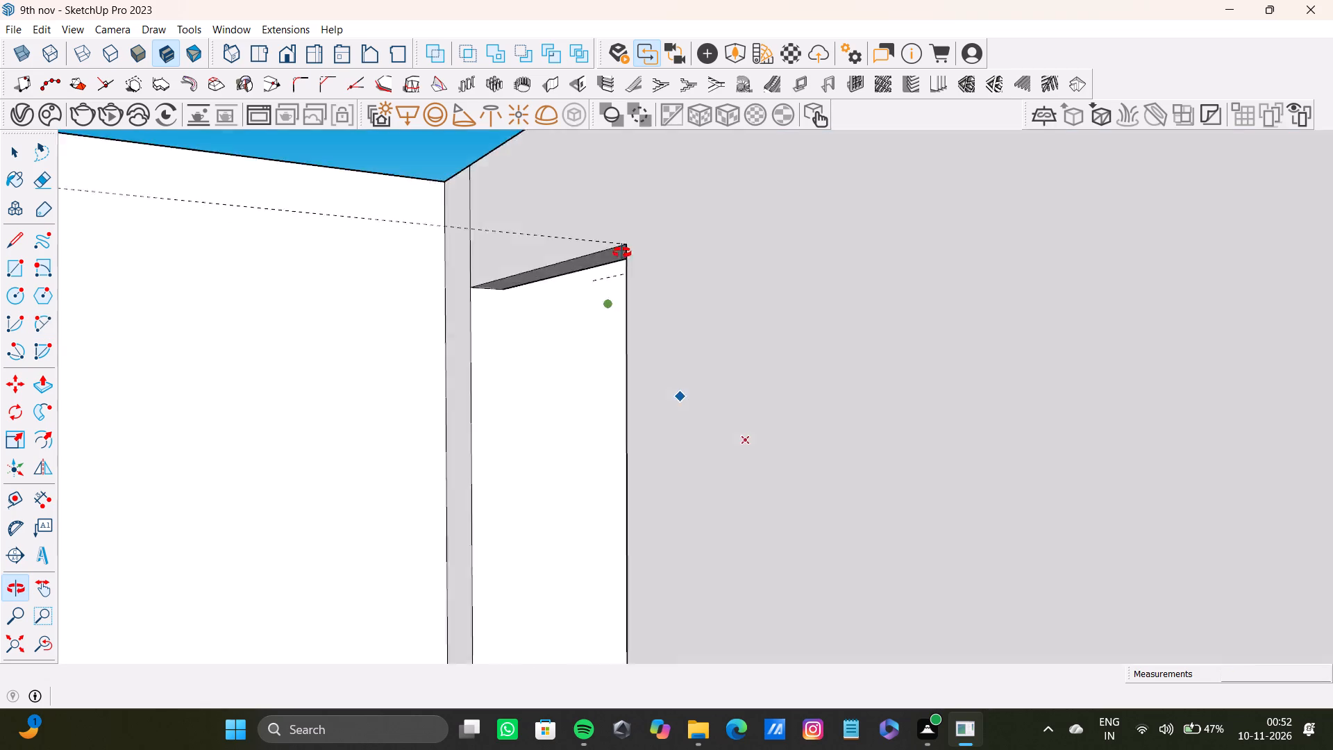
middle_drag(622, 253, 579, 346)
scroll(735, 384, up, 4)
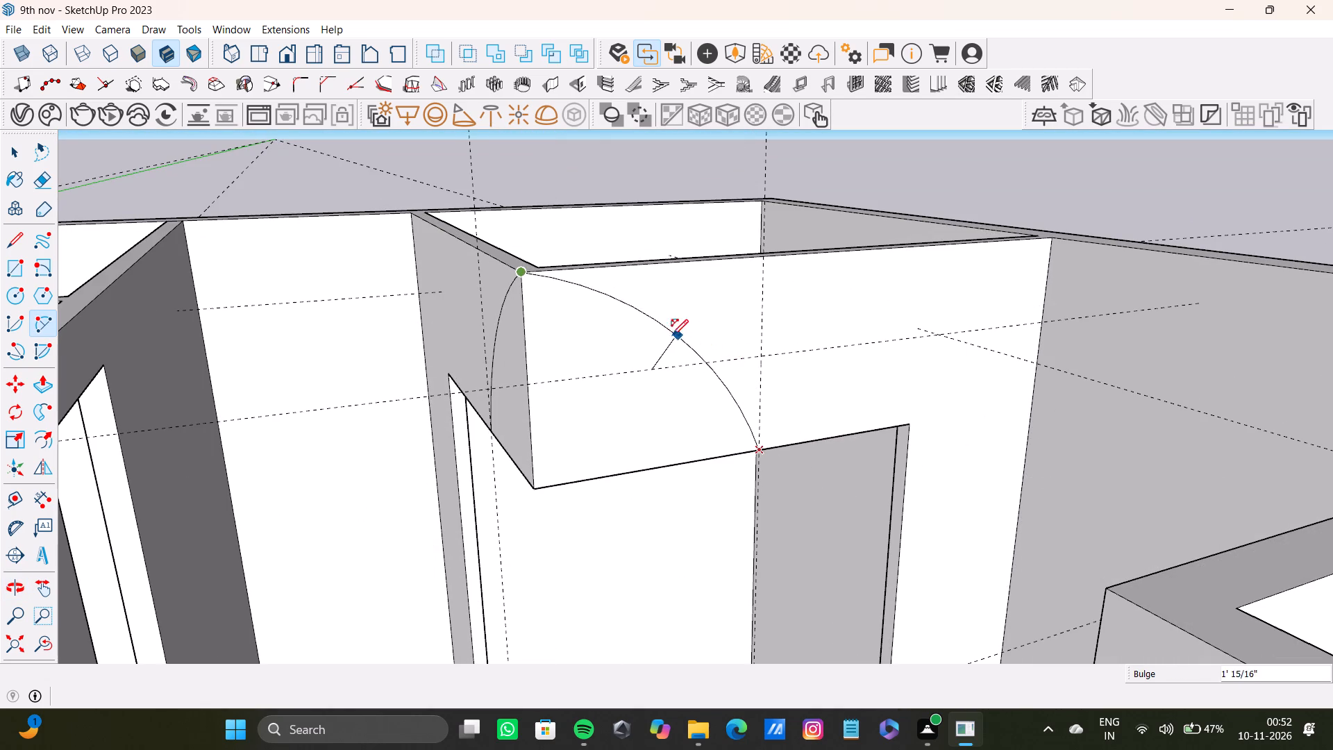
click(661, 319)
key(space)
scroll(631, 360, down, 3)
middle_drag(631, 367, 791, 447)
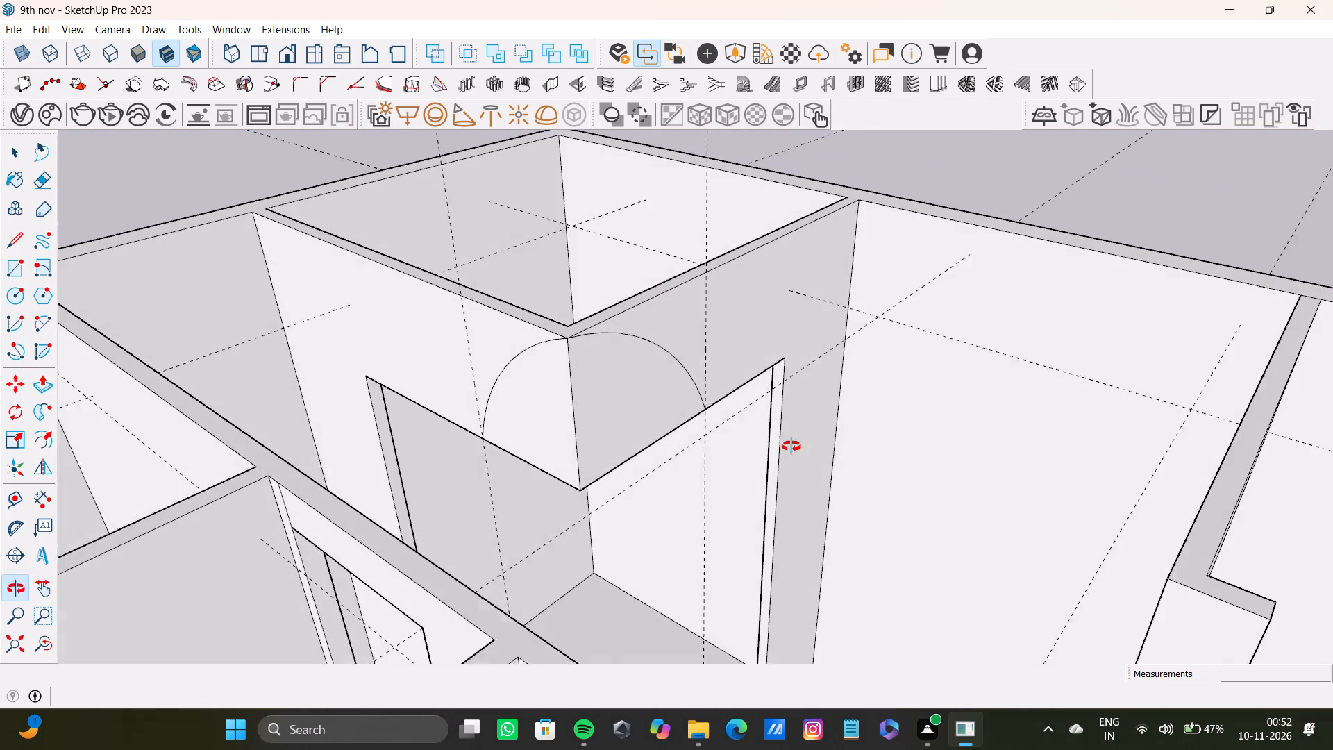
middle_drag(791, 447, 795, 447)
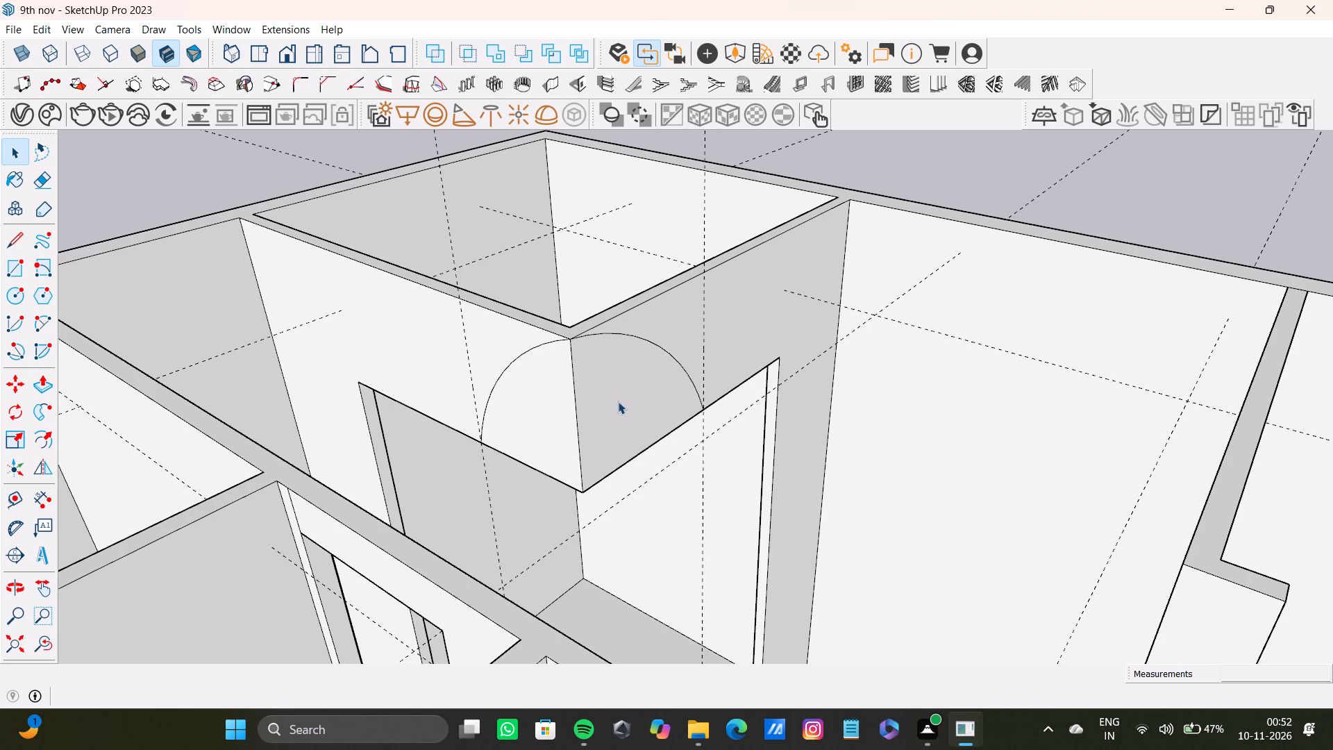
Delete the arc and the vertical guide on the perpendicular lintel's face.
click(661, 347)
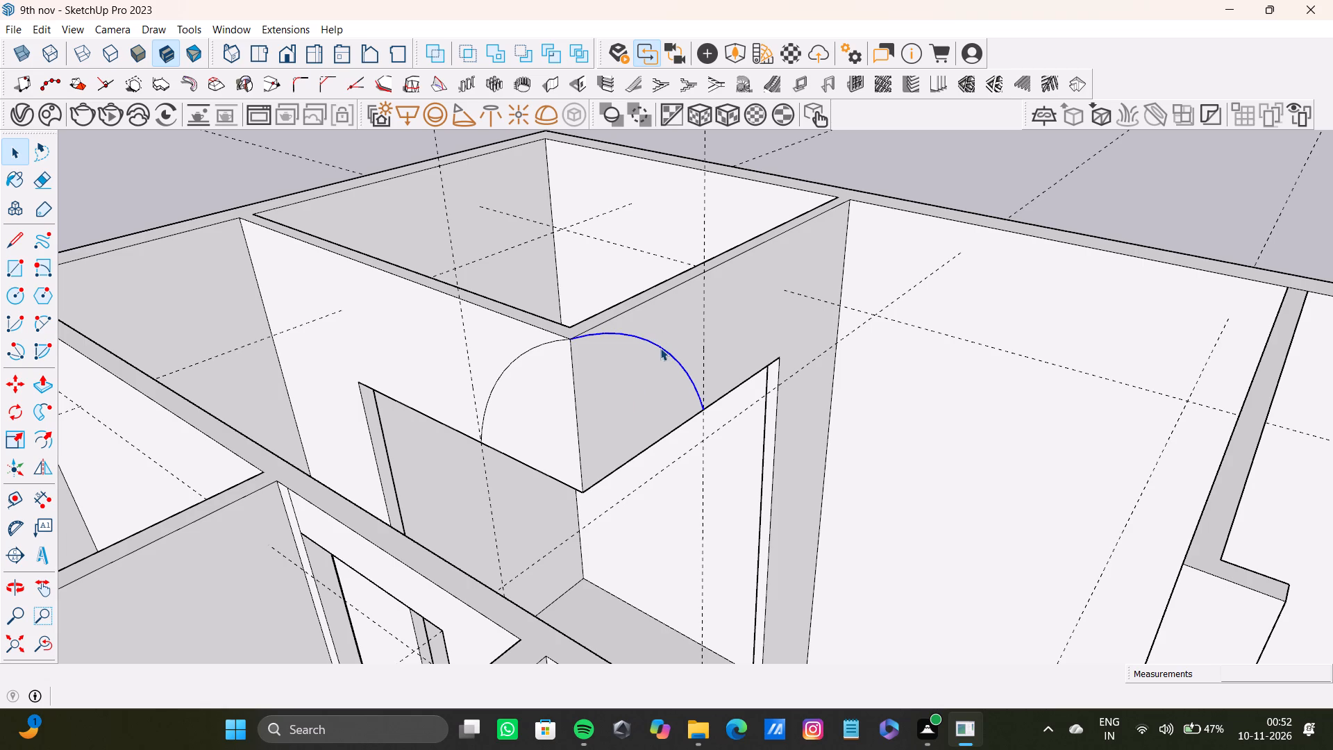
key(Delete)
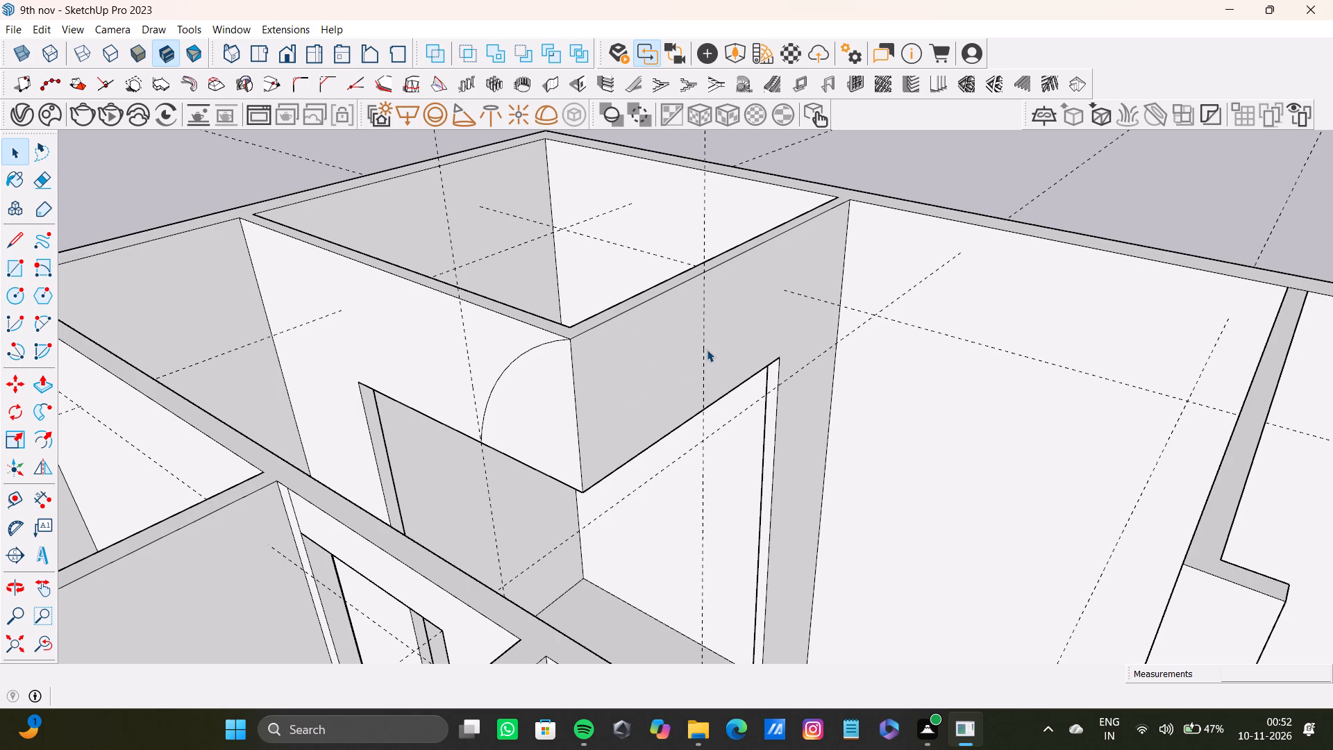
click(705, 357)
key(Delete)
Place a vertical guide on the perpendicular lintel's face, offset about 11' 7" from its far wall-corner edge.
key(t)
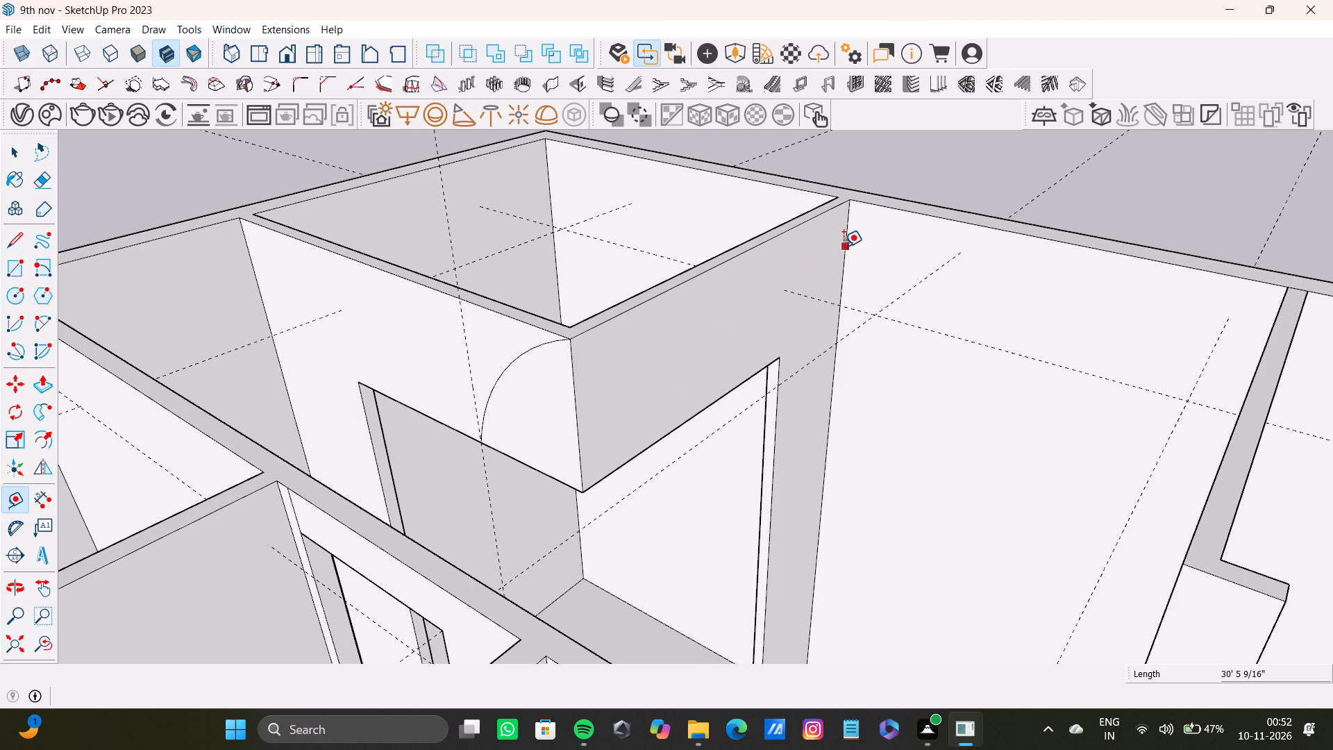
click(844, 246)
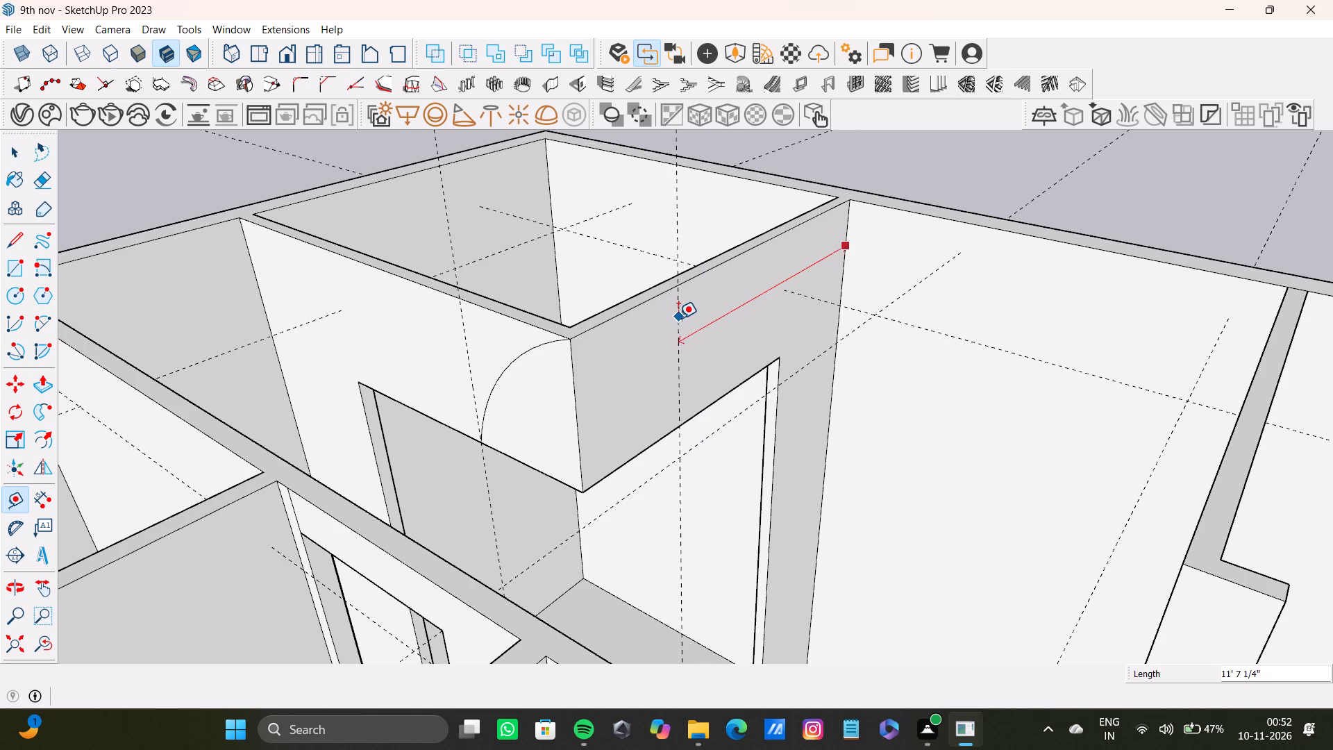
click(678, 319)
key(space)
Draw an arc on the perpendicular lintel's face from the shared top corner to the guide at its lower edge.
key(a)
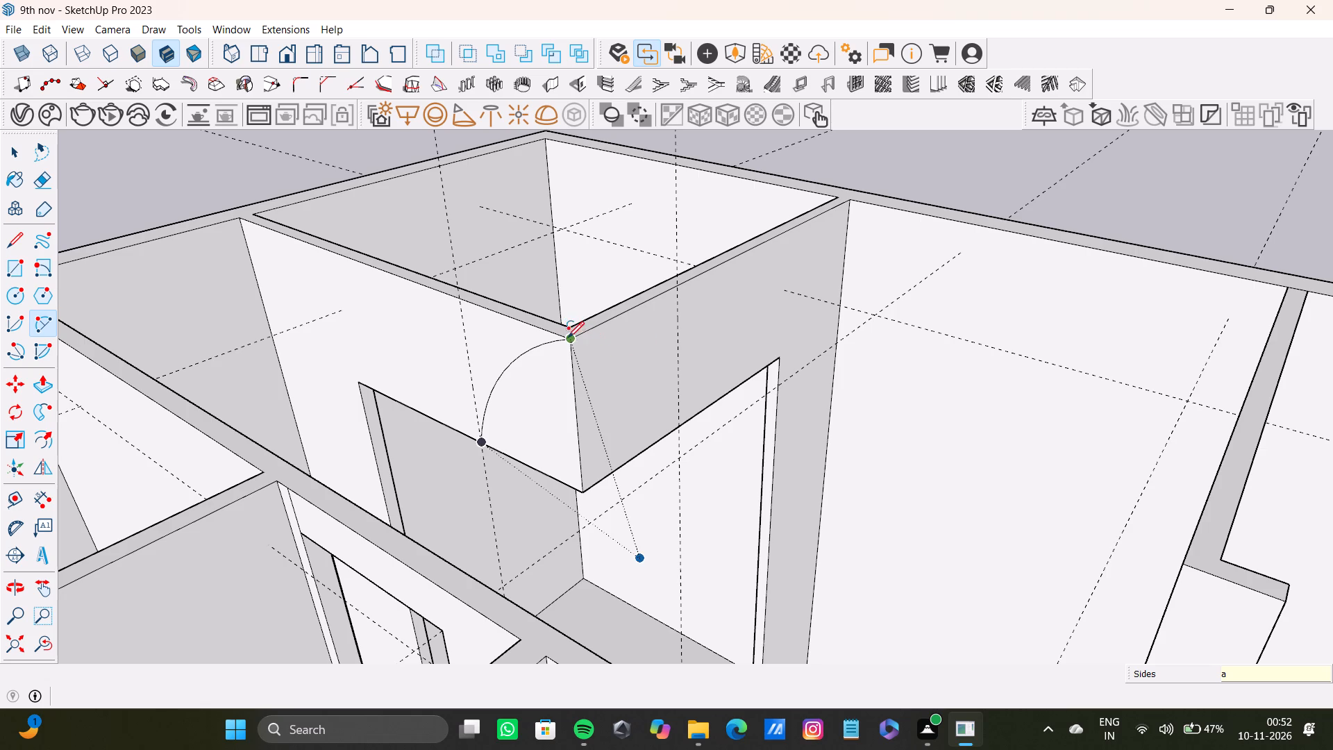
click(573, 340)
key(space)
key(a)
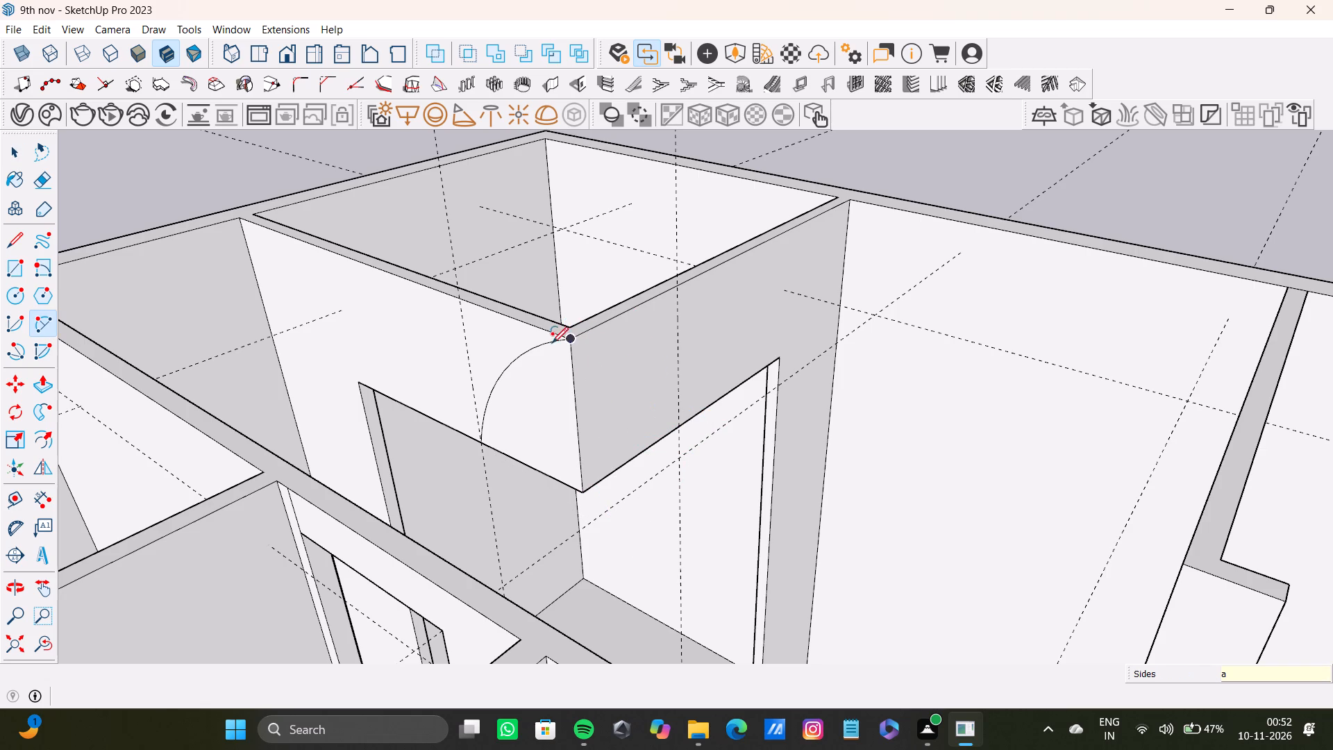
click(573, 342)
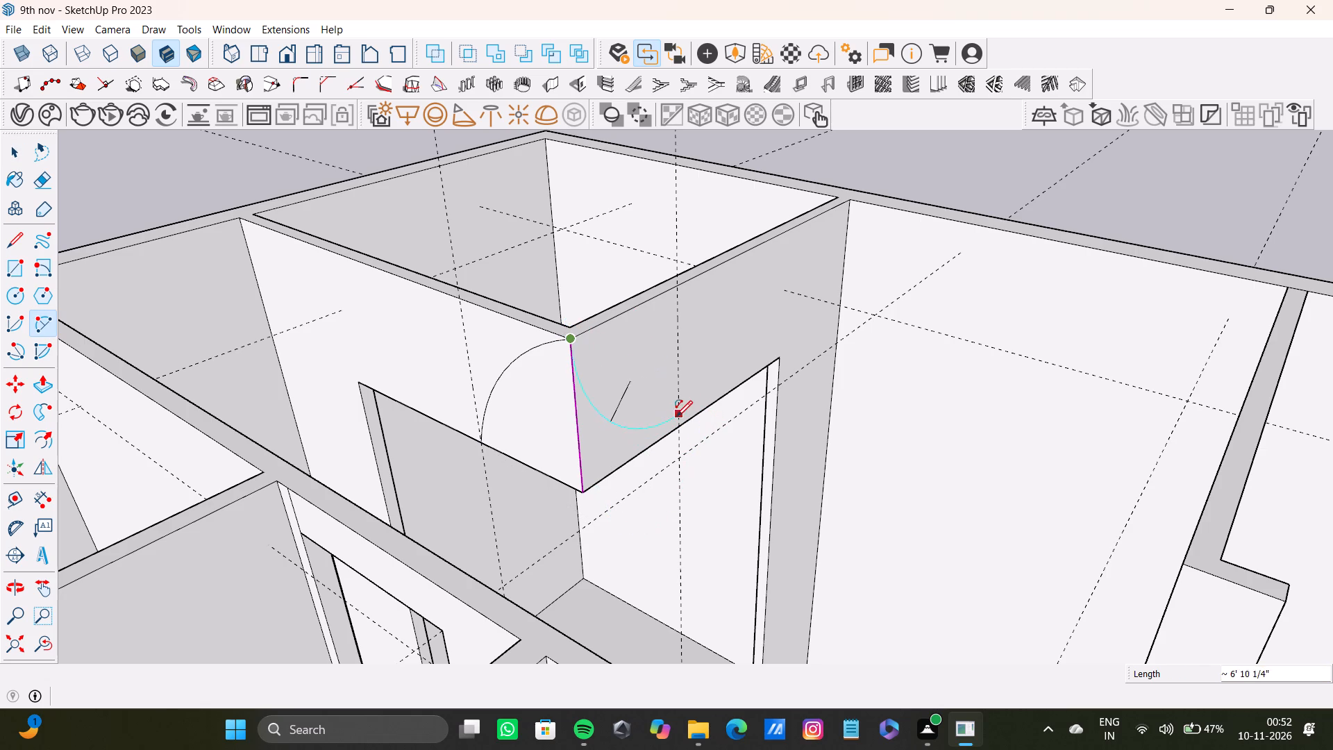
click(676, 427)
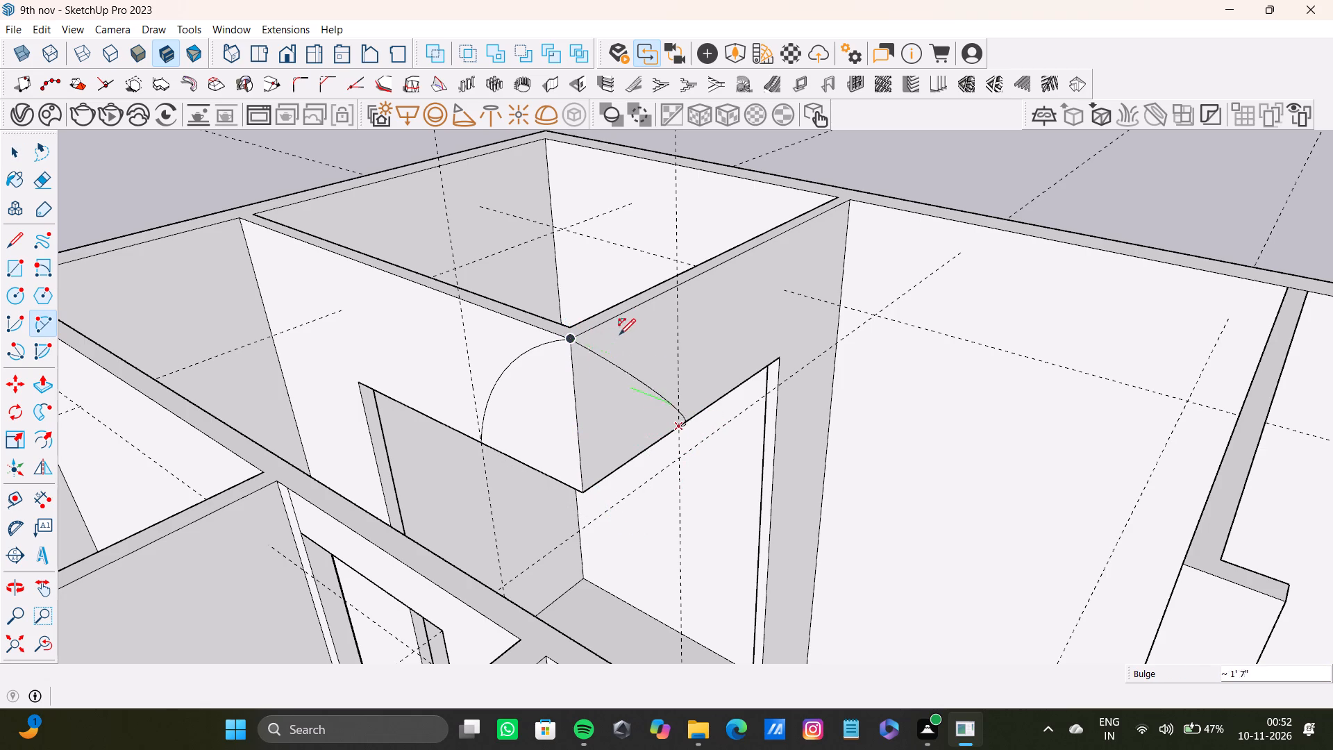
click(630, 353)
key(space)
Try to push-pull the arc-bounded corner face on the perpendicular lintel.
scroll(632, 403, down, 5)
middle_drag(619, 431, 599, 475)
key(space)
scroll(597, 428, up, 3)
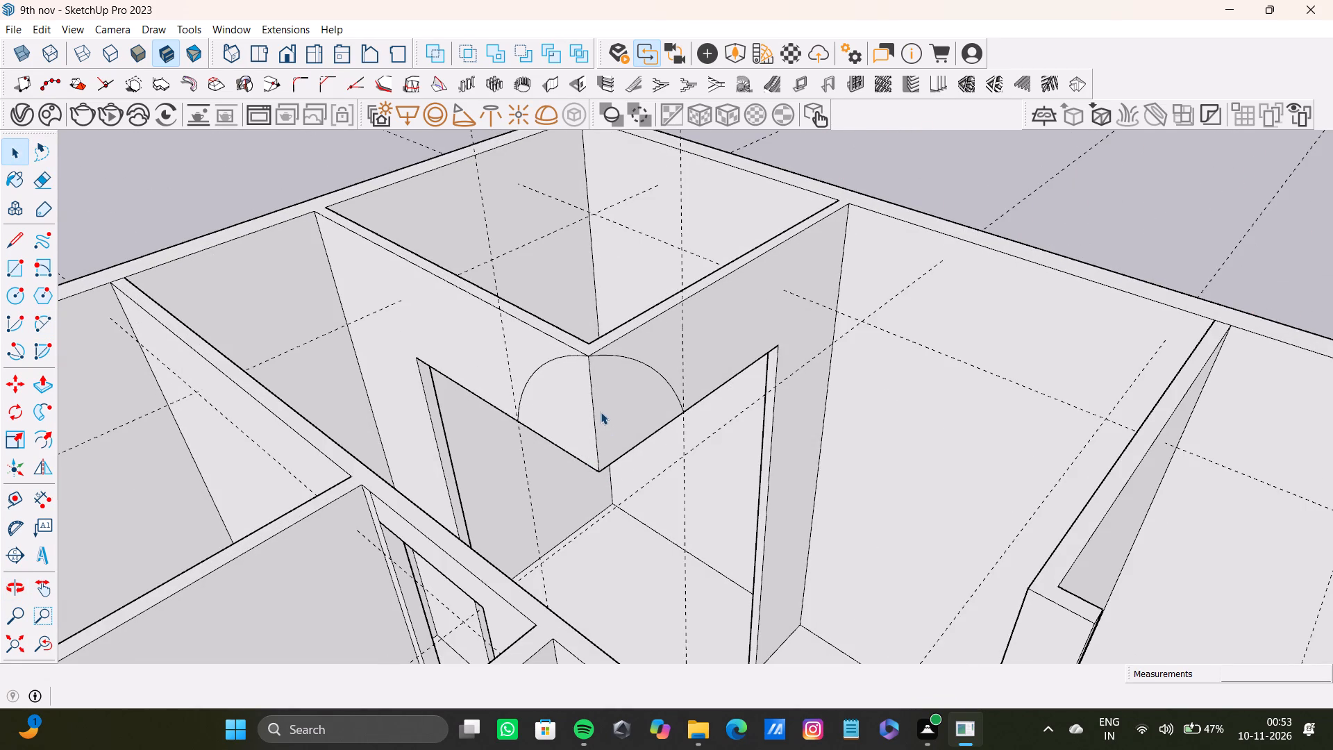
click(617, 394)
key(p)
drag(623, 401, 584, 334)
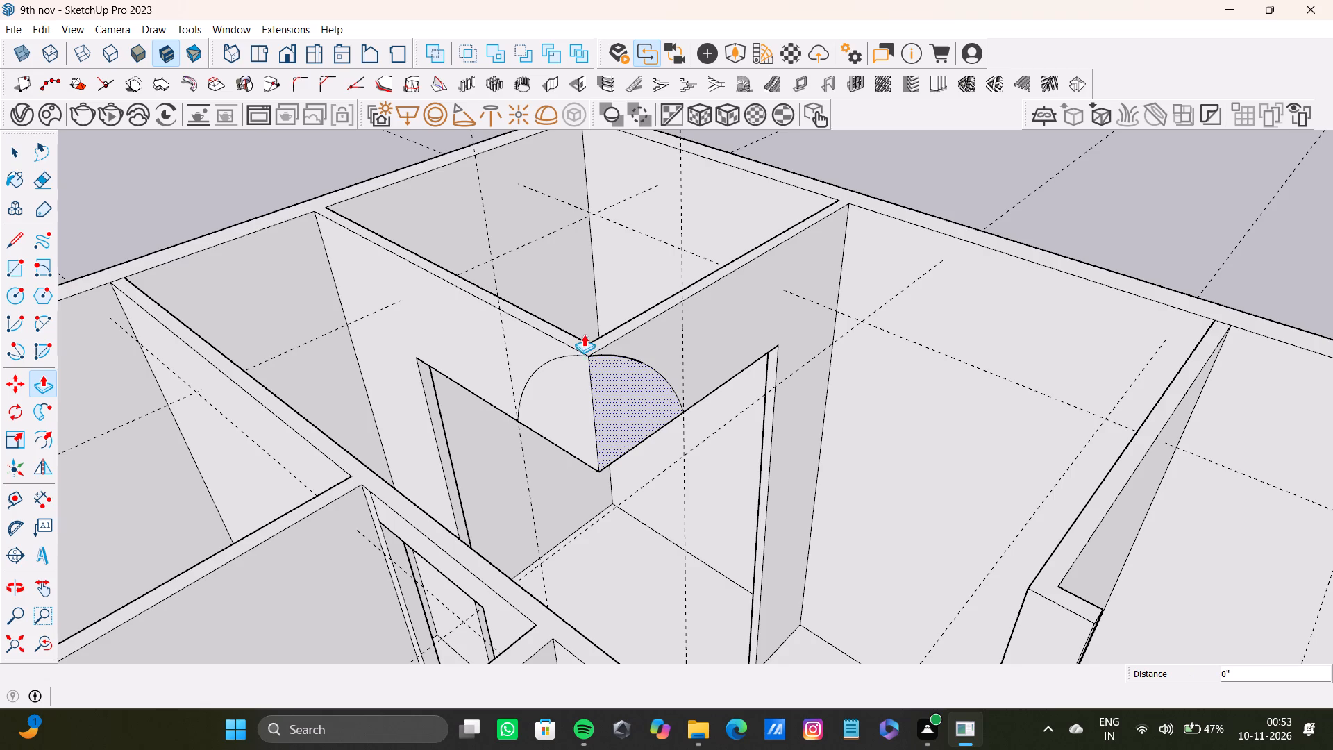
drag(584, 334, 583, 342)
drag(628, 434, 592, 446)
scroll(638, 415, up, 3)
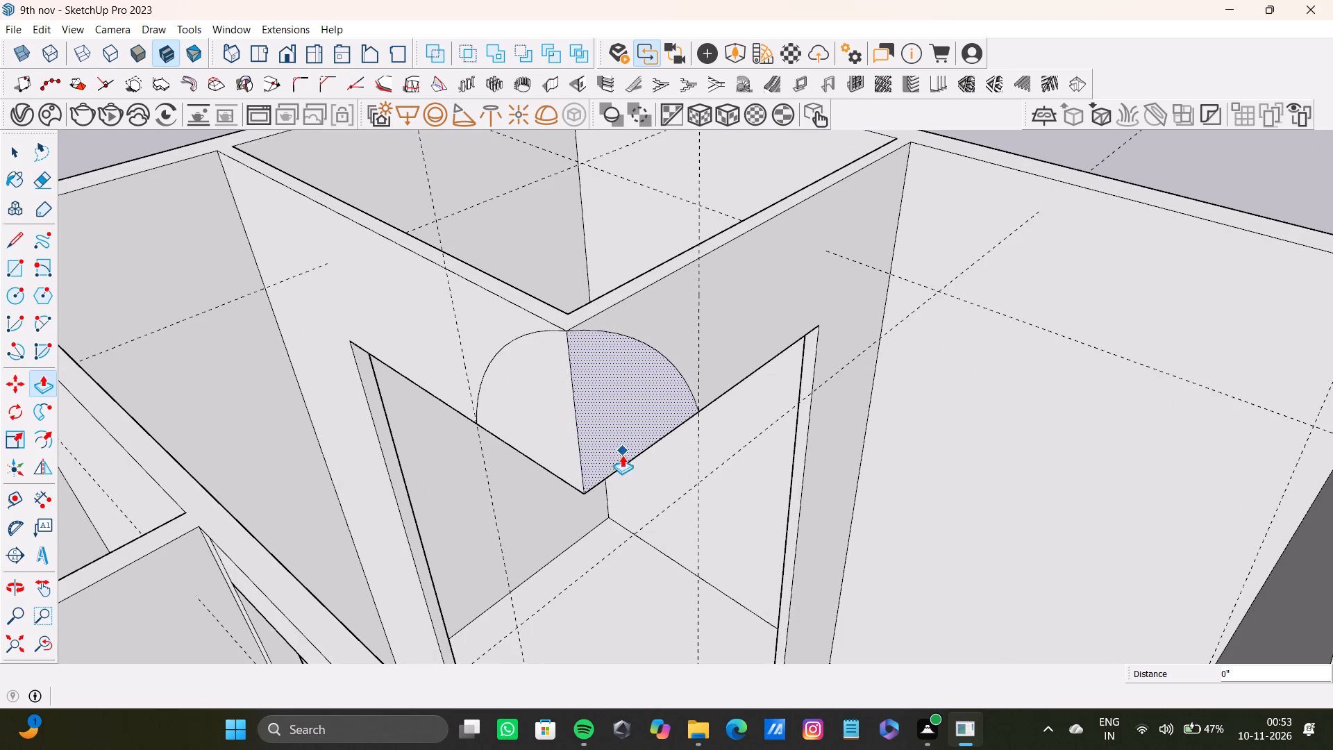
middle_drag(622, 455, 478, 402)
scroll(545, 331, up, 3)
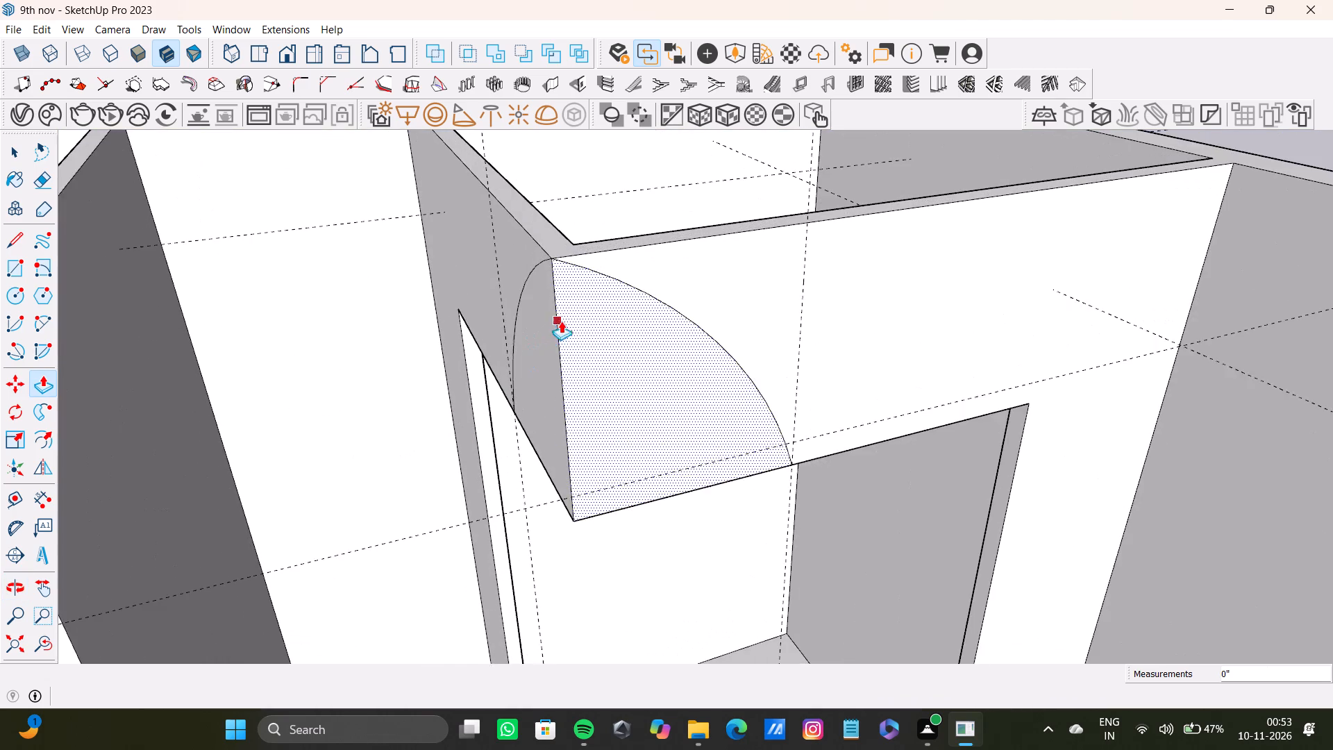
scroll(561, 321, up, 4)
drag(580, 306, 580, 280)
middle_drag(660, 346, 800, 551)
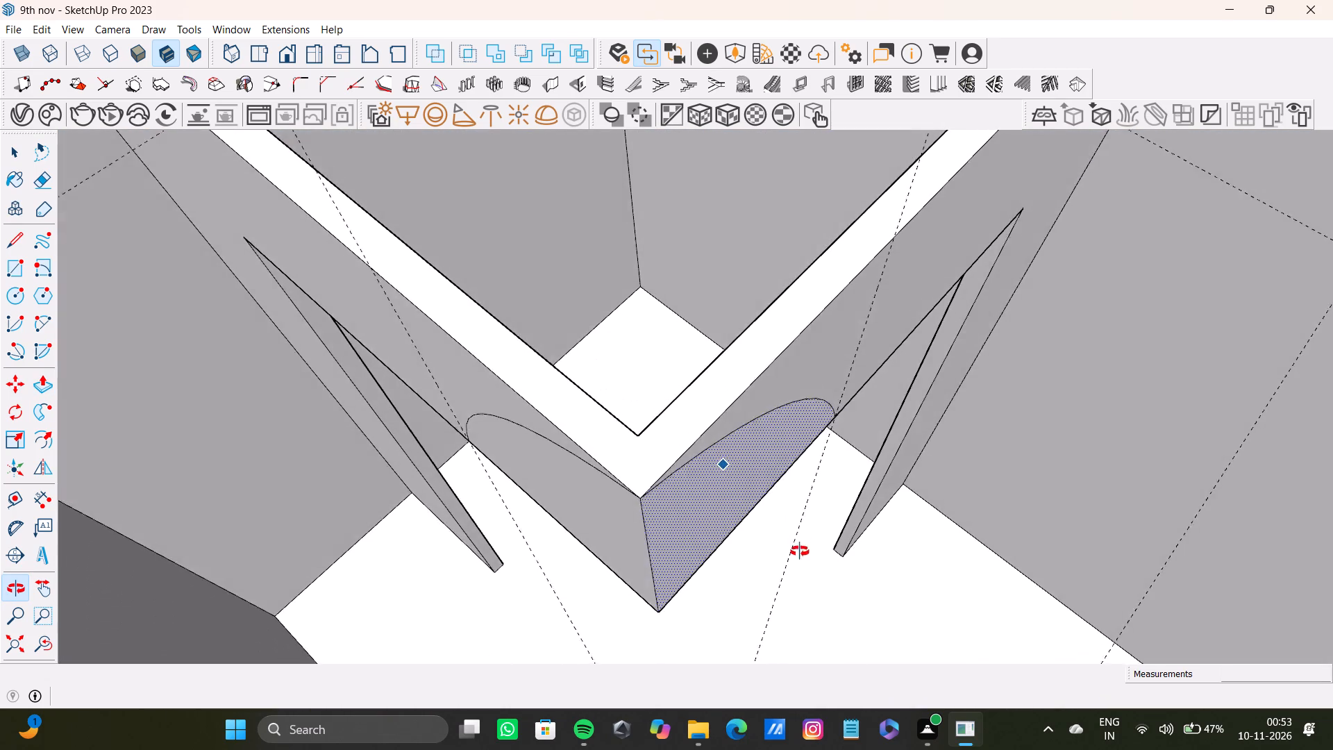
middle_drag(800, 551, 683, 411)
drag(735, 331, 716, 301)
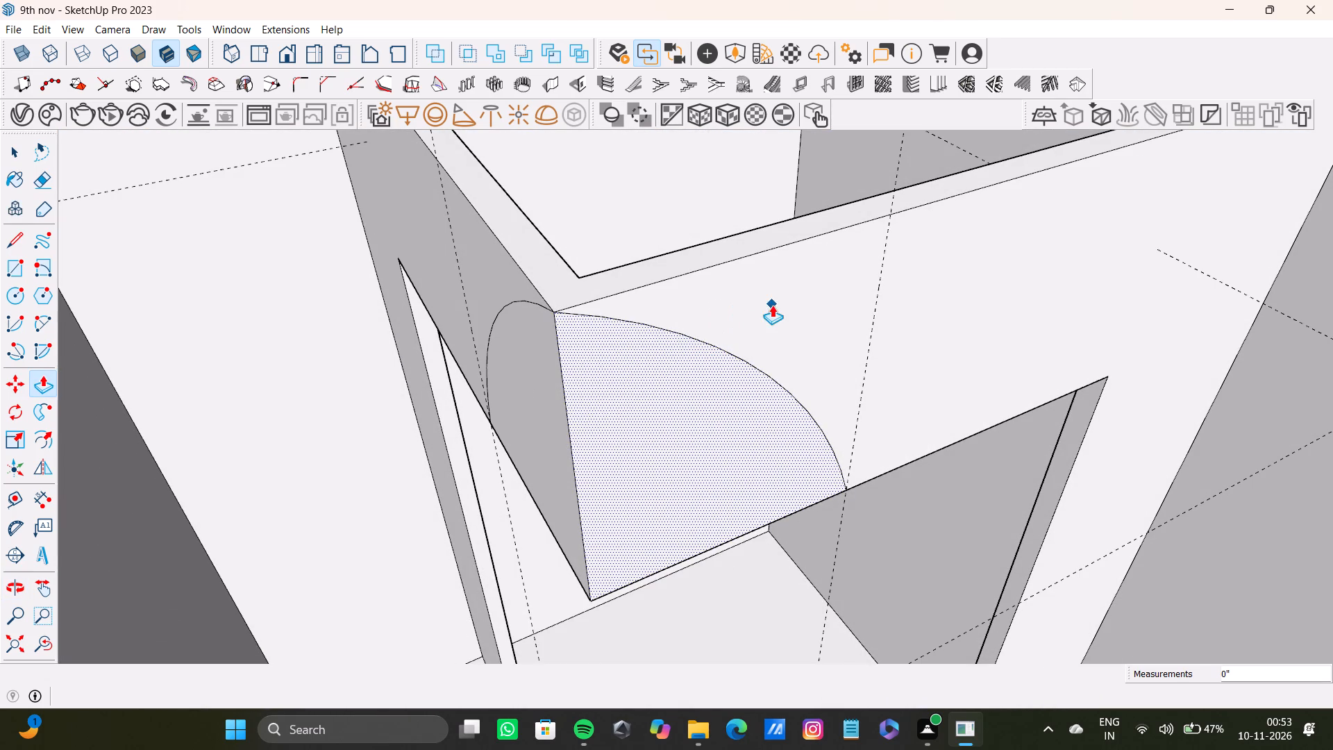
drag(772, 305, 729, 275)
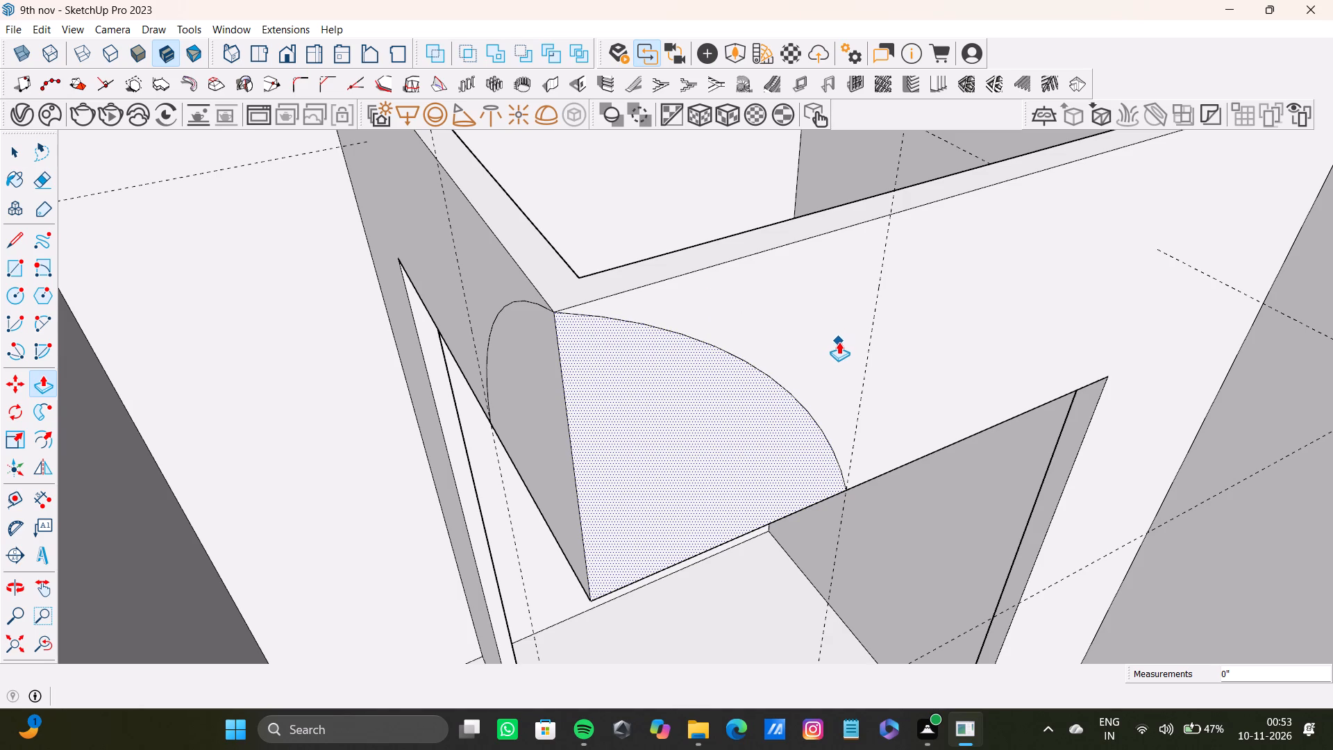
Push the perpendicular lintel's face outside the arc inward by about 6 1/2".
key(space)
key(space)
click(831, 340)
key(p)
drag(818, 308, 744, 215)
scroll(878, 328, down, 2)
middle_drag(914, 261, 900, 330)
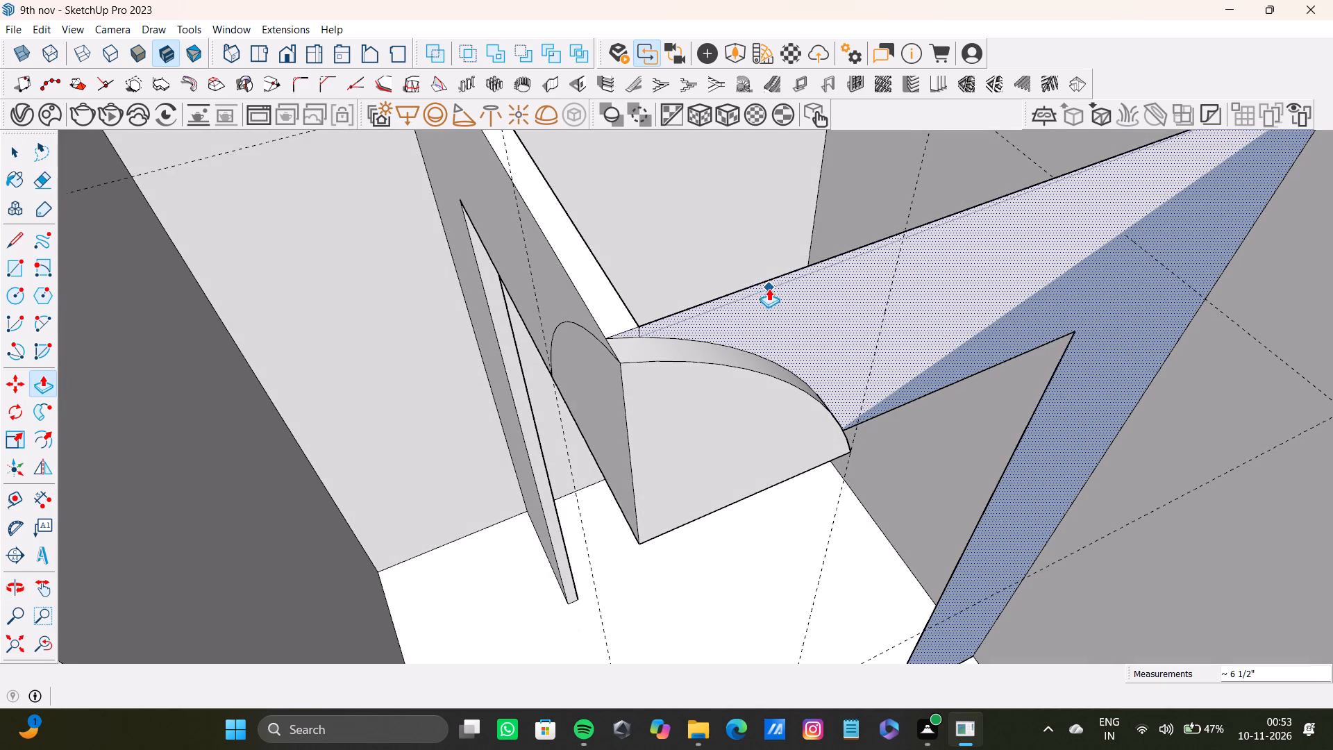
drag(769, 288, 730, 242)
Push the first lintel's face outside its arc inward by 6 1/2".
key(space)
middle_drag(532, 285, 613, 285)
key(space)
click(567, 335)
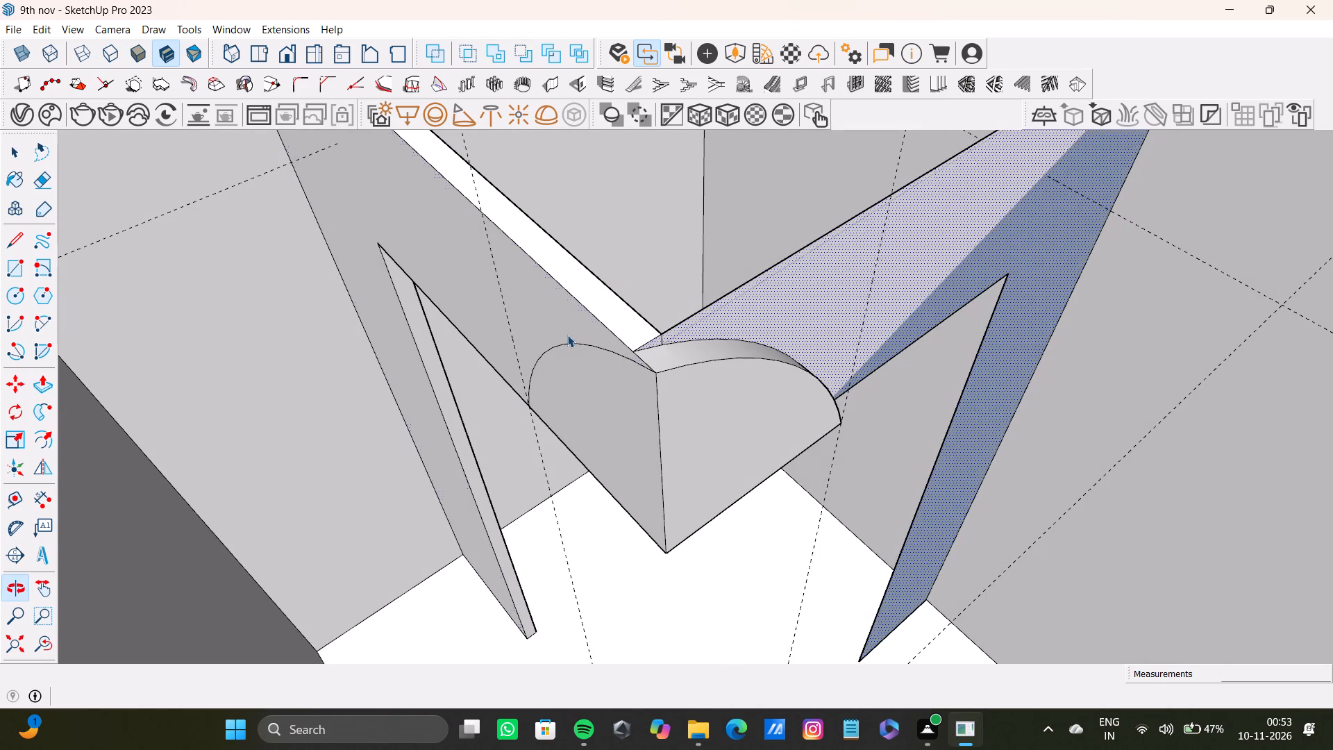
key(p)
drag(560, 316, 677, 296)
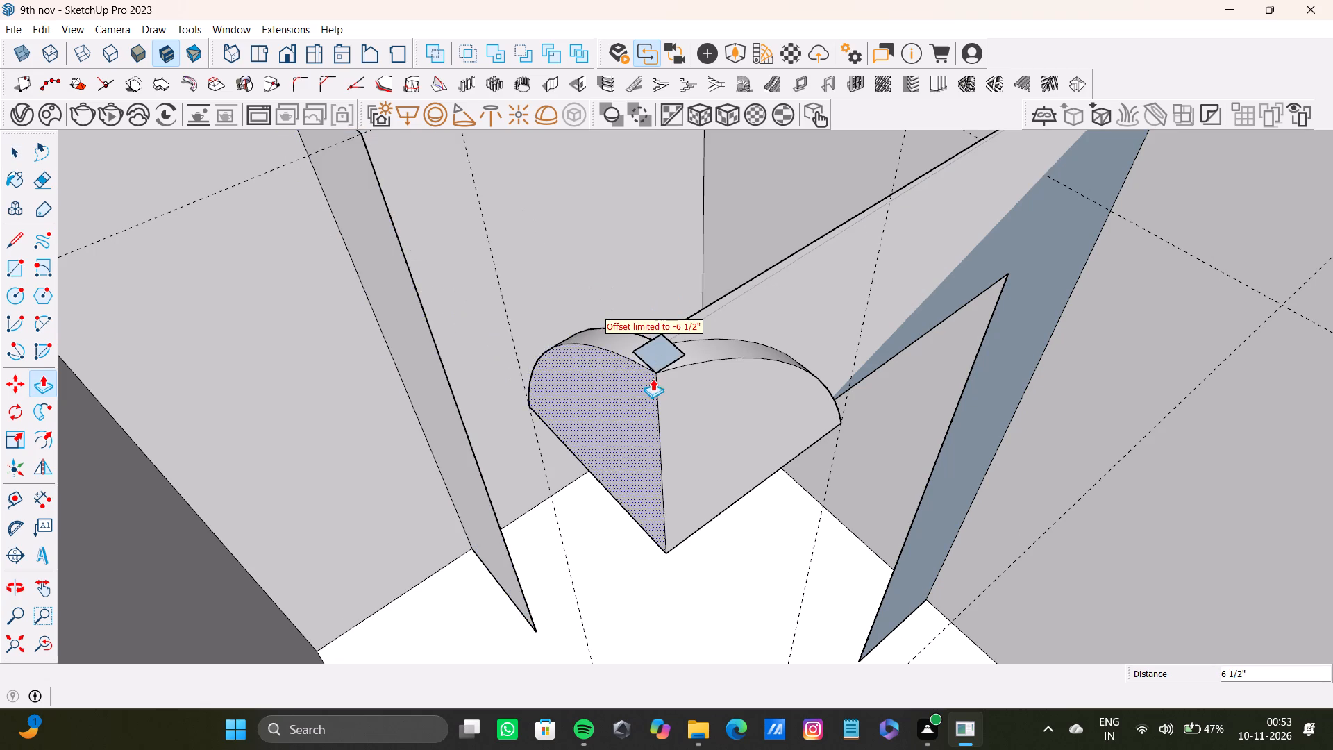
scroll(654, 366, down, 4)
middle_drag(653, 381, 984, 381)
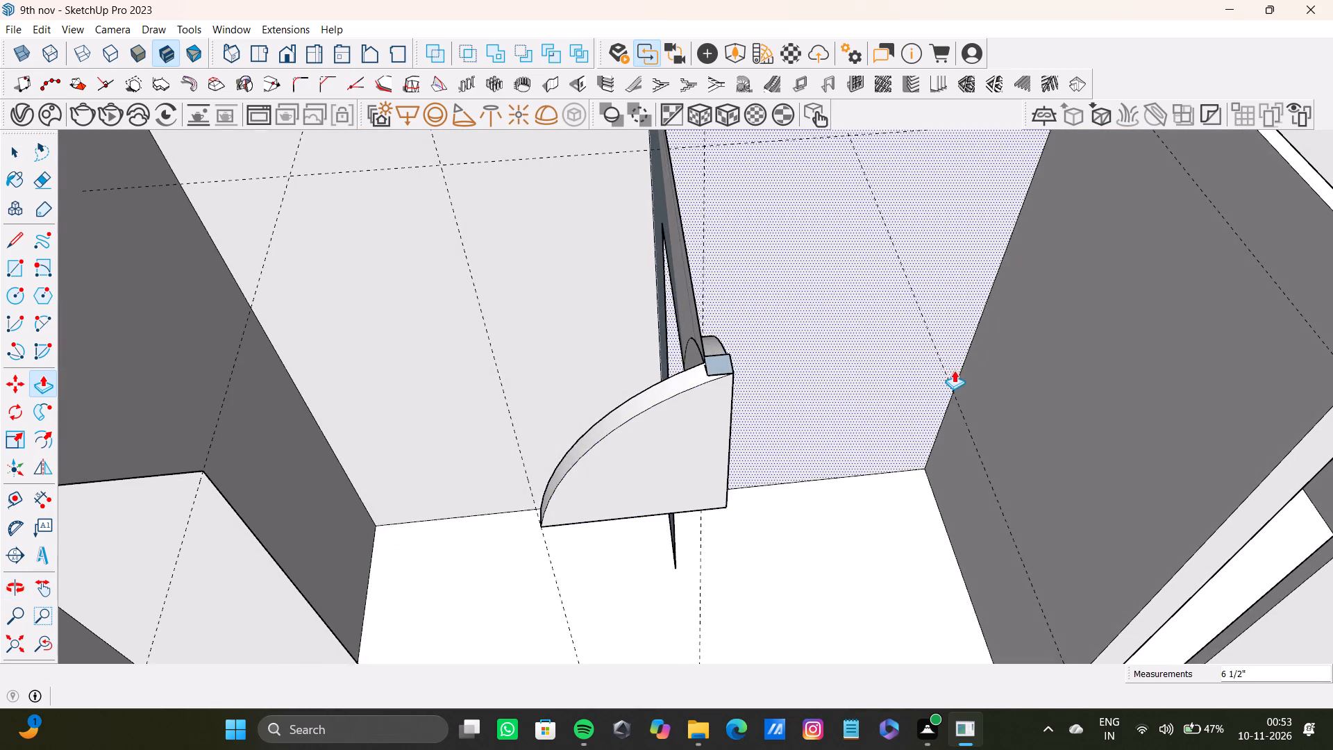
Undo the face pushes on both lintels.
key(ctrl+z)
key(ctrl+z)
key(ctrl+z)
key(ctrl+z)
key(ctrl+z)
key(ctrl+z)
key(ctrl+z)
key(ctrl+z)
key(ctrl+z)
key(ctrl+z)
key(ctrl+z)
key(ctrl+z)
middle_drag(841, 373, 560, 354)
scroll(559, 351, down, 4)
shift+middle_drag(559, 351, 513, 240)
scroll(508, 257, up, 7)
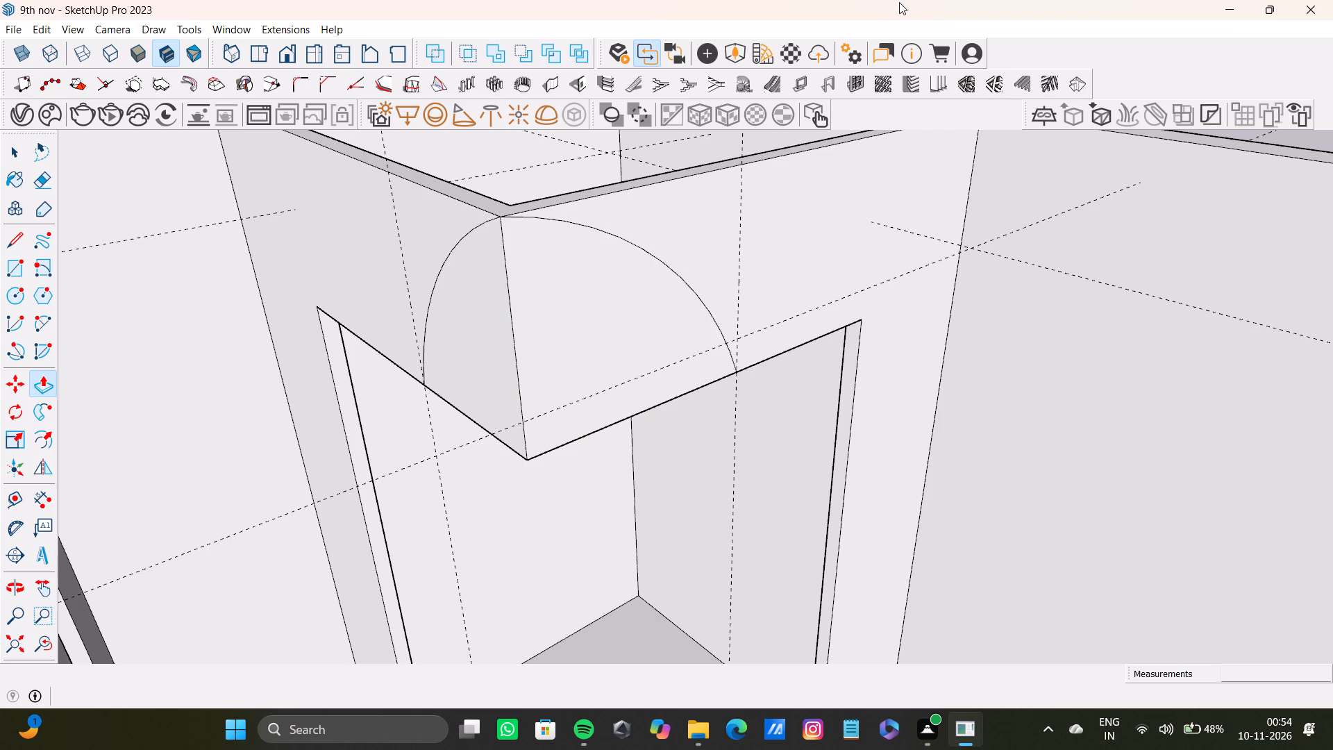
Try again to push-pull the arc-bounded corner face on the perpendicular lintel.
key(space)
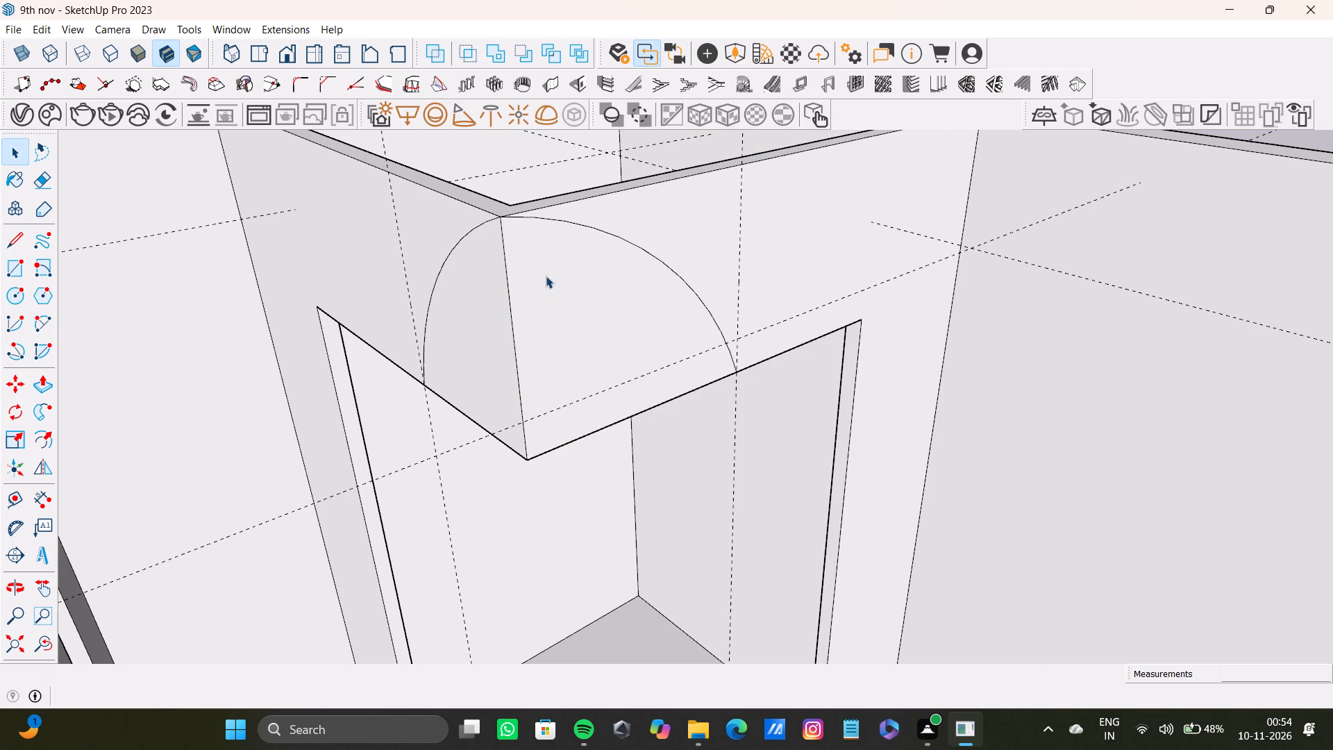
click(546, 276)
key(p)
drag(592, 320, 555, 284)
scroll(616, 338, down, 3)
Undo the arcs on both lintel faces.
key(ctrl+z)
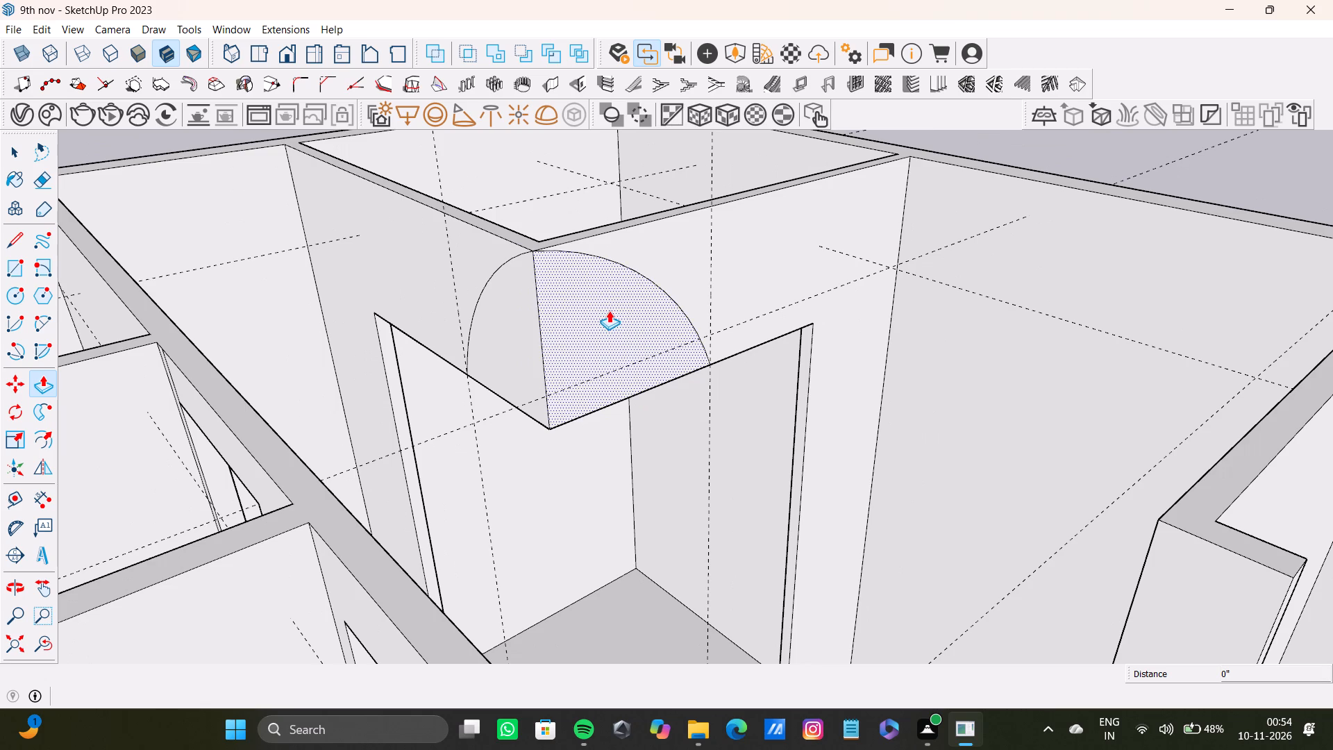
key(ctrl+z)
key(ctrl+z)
Draw an arc on the first lintel from the guide at its top edge to the shared lower corner, bulging about 1' 1 1/4".
scroll(548, 329, down, 4)
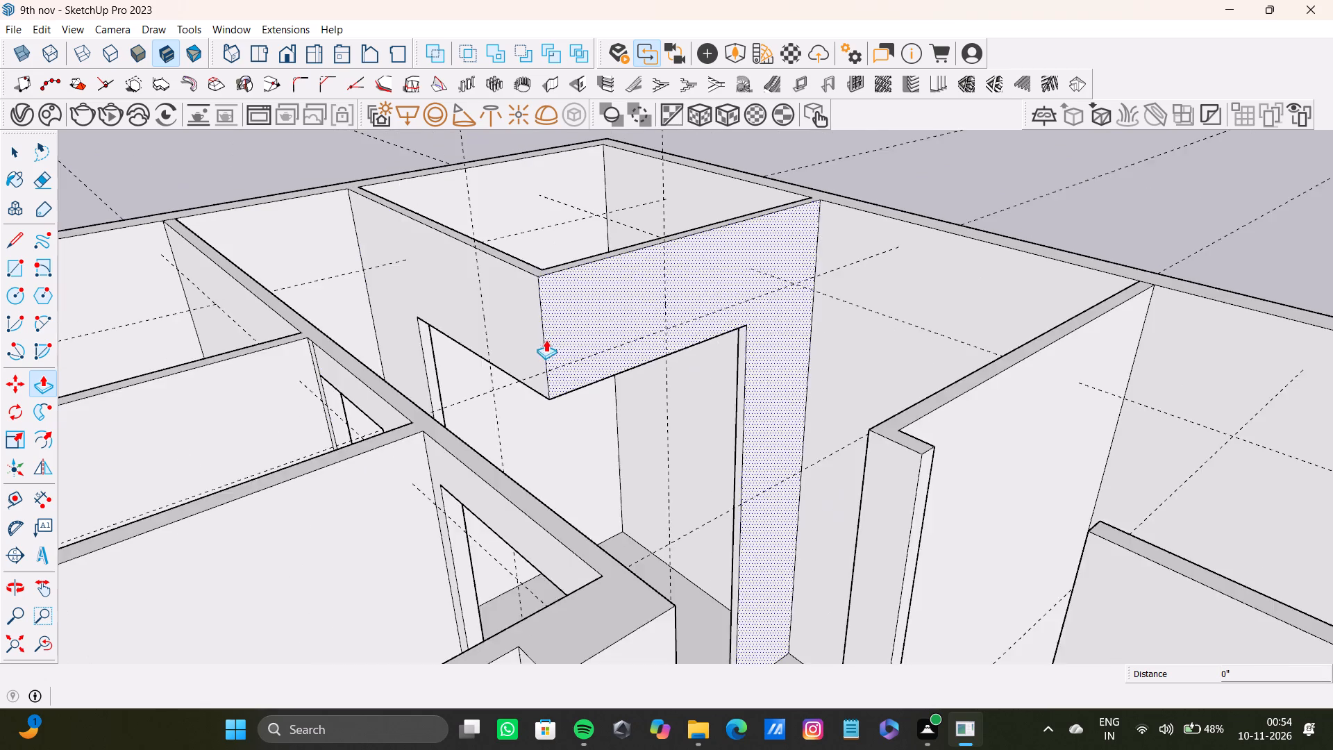
middle_drag(546, 340, 674, 400)
key(t)
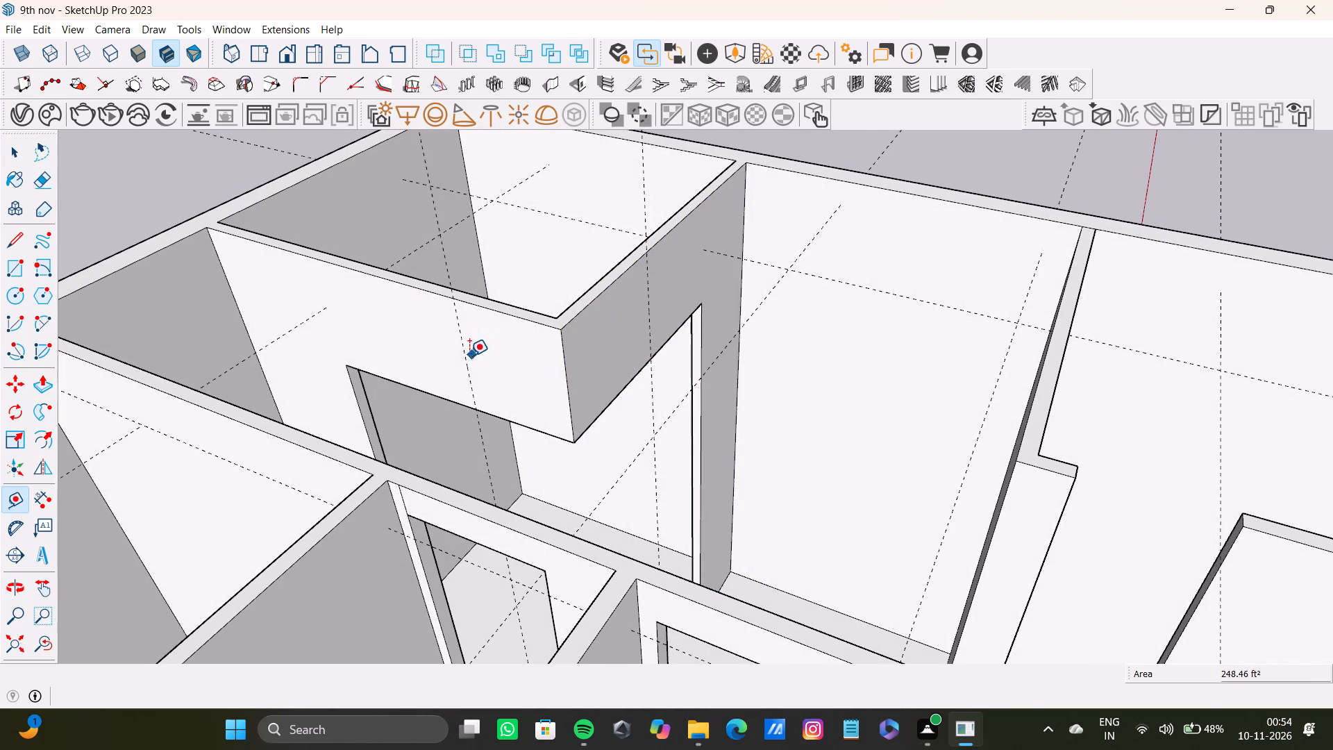
key(a)
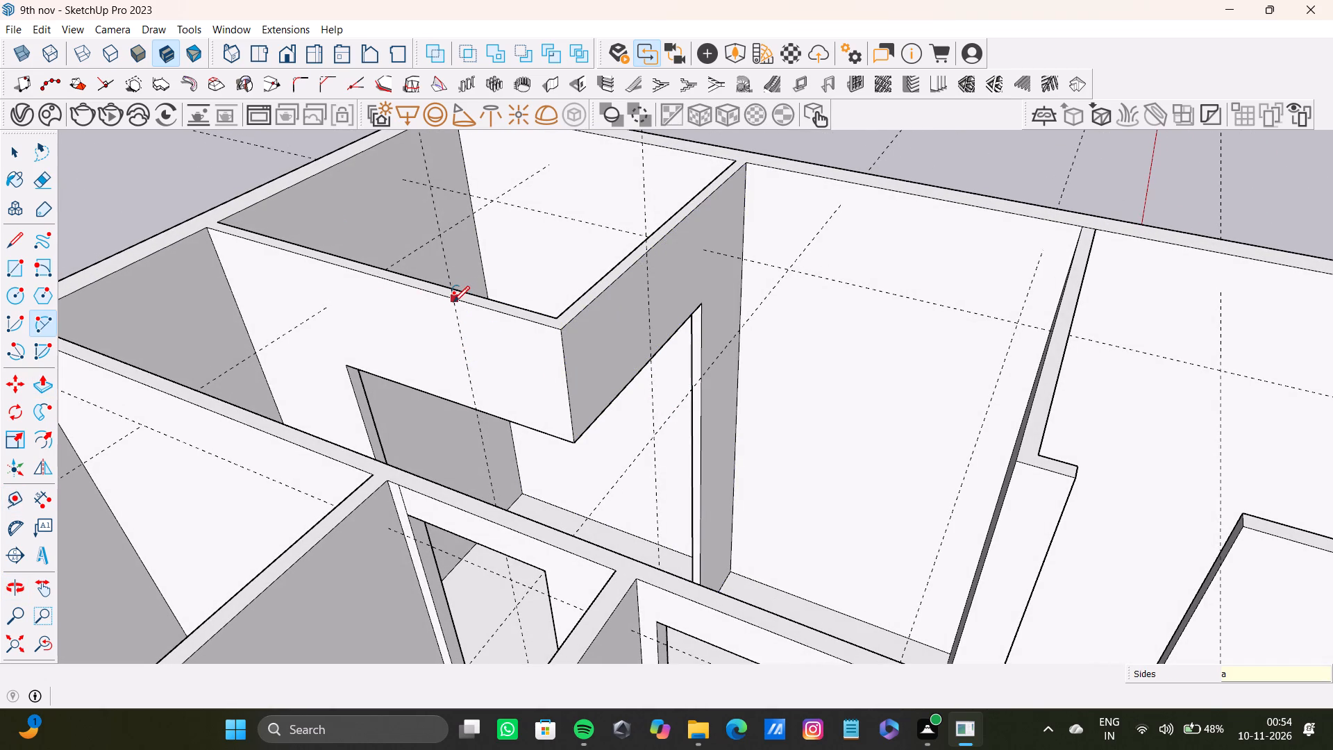
click(453, 302)
click(571, 442)
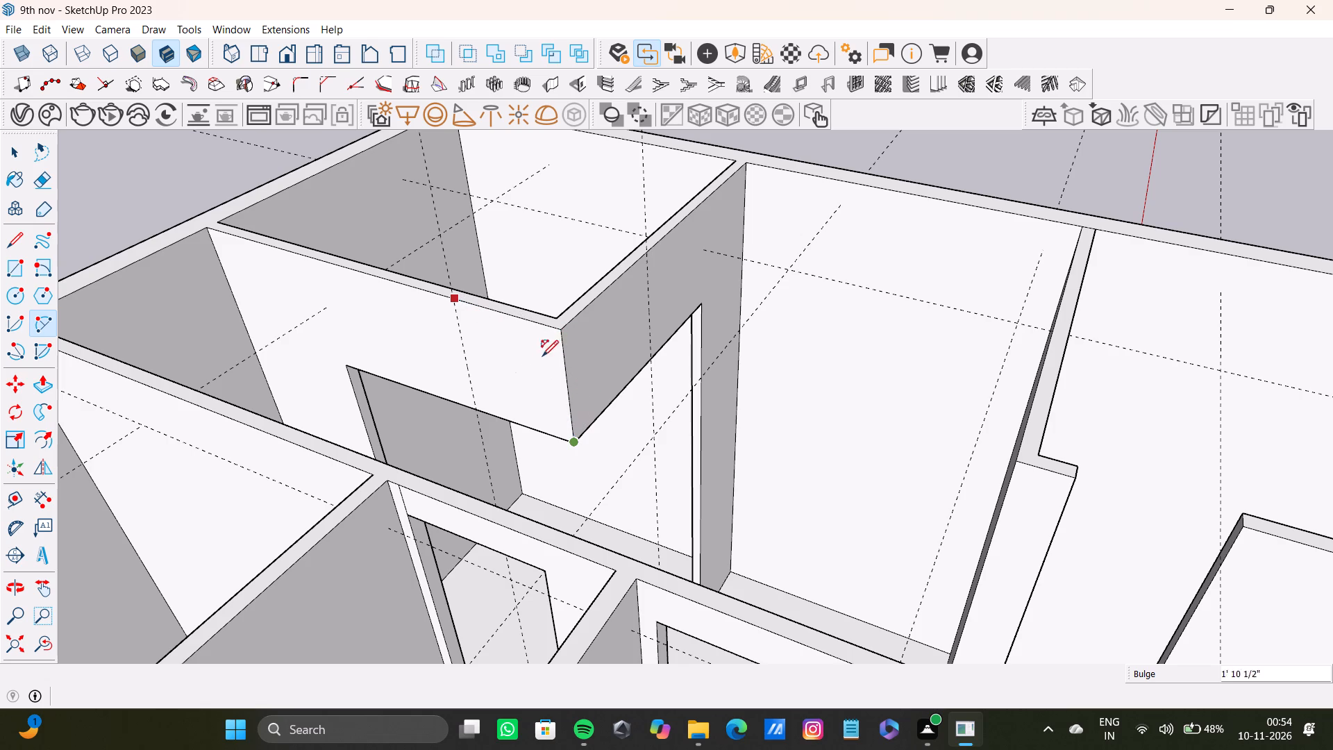
click(514, 336)
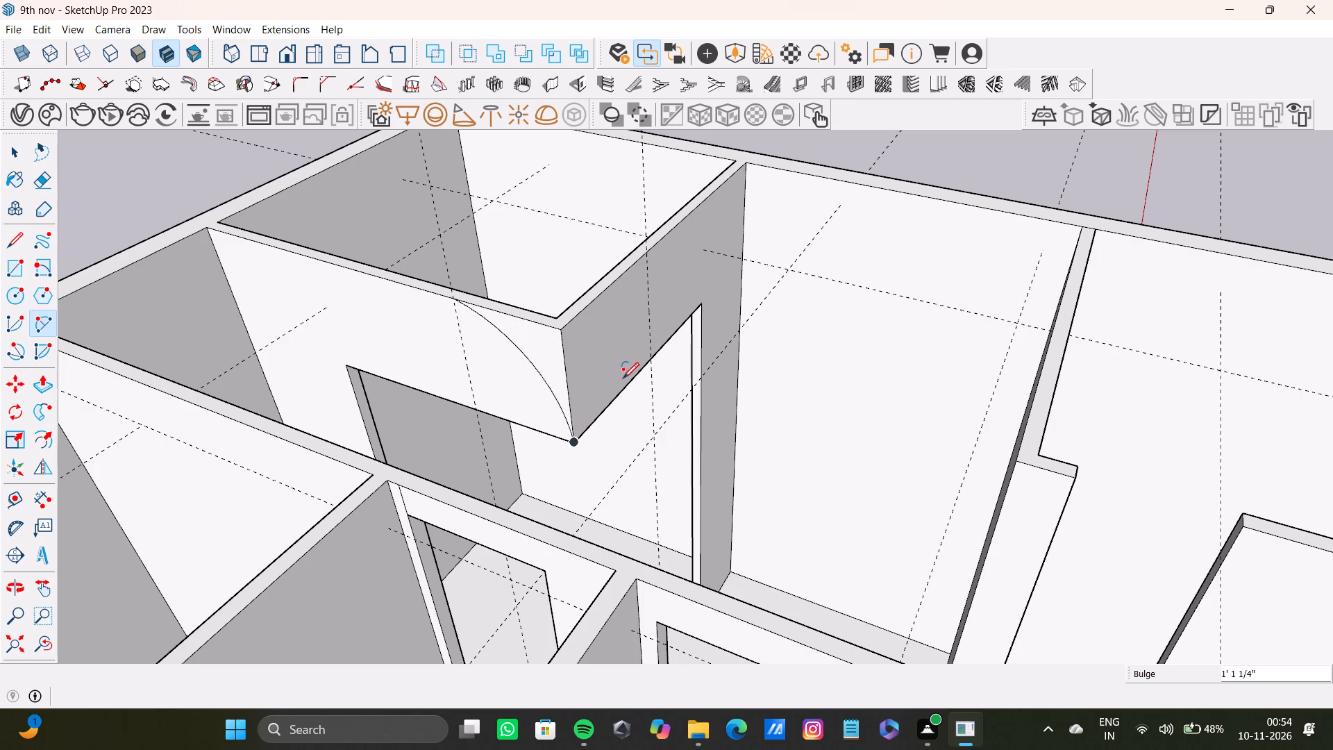
Draw a matching arc on the perpendicular lintel from the shared lower corner to the guide at its top edge, bulging about 1' 6".
middle_drag(591, 410, 511, 411)
middle_click(511, 411)
scroll(554, 394, up, 3)
drag(557, 428, 559, 420)
click(691, 199)
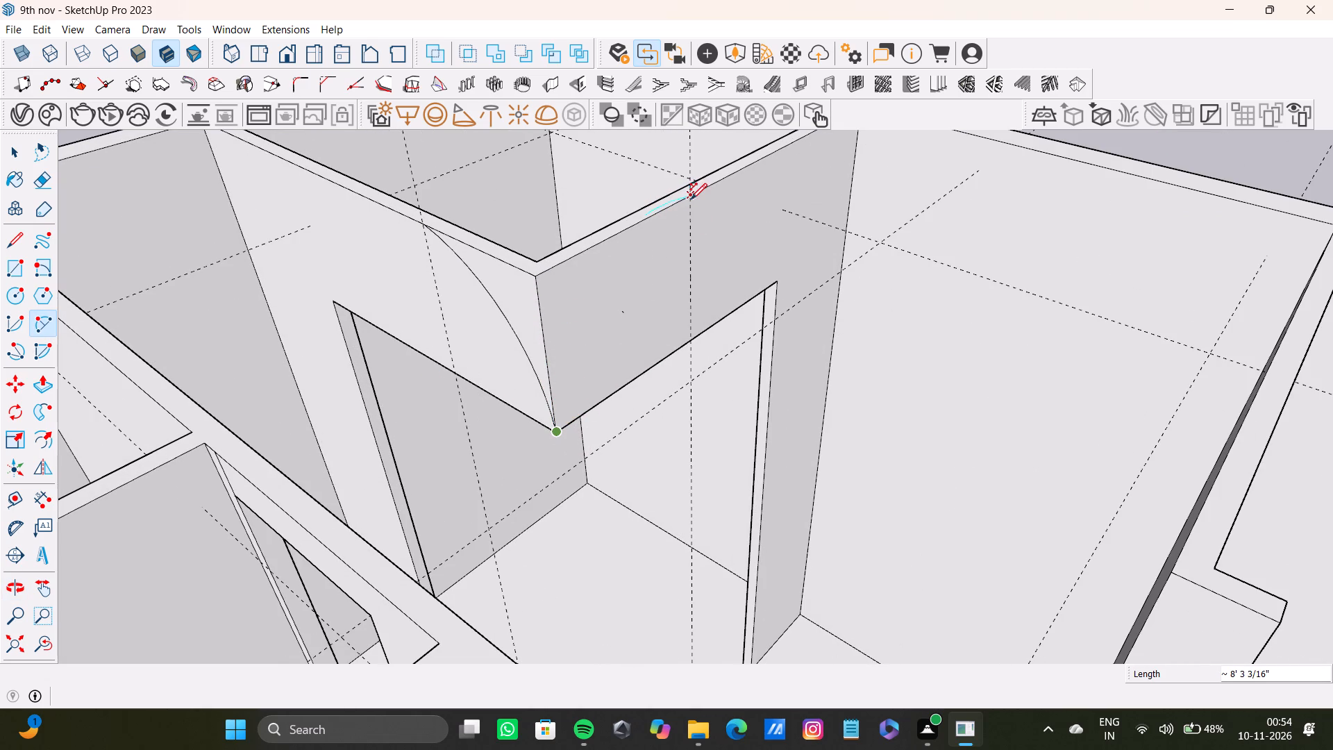
click(626, 254)
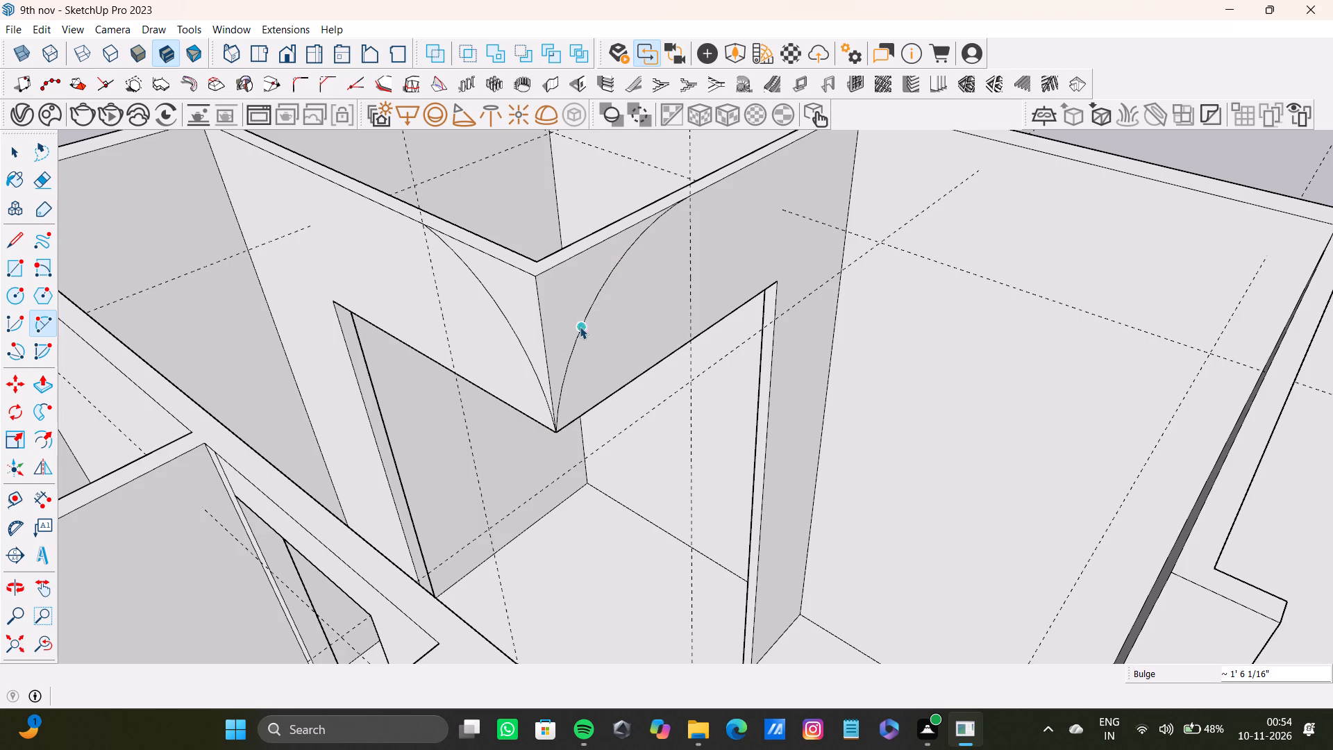
key(space)
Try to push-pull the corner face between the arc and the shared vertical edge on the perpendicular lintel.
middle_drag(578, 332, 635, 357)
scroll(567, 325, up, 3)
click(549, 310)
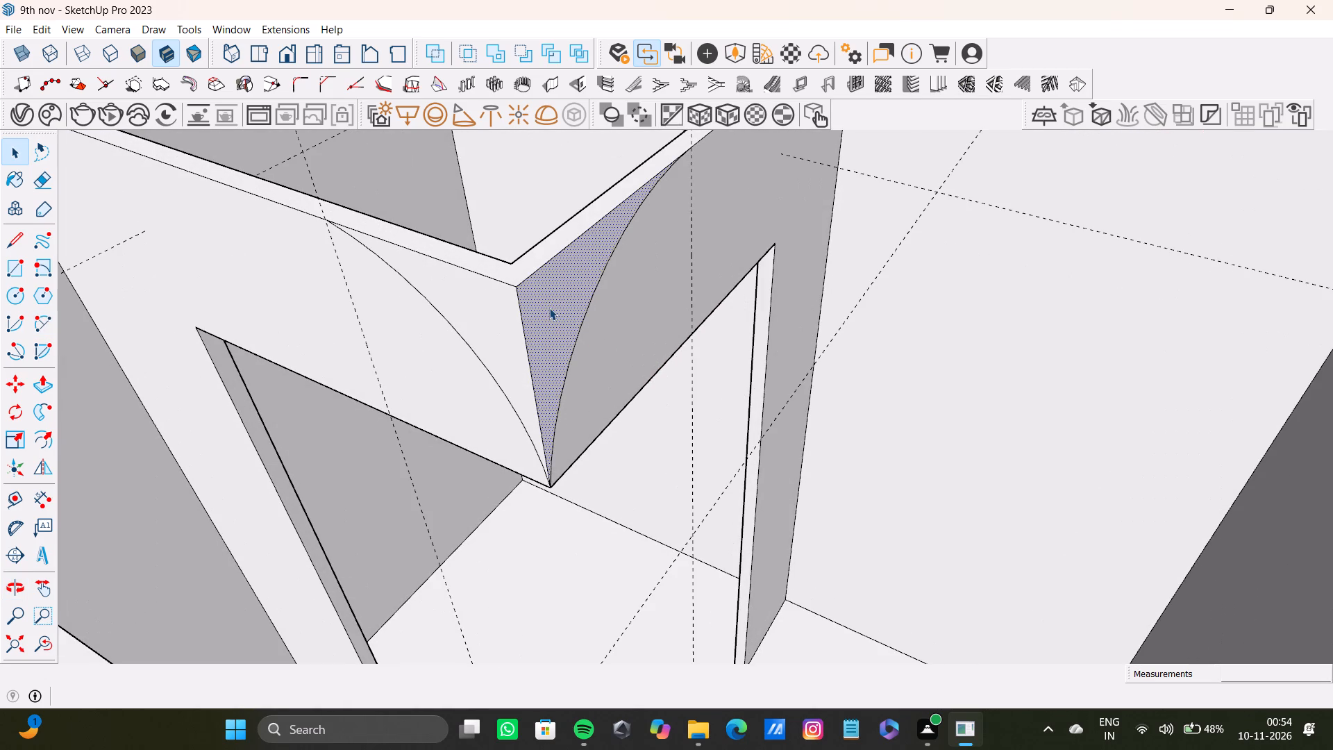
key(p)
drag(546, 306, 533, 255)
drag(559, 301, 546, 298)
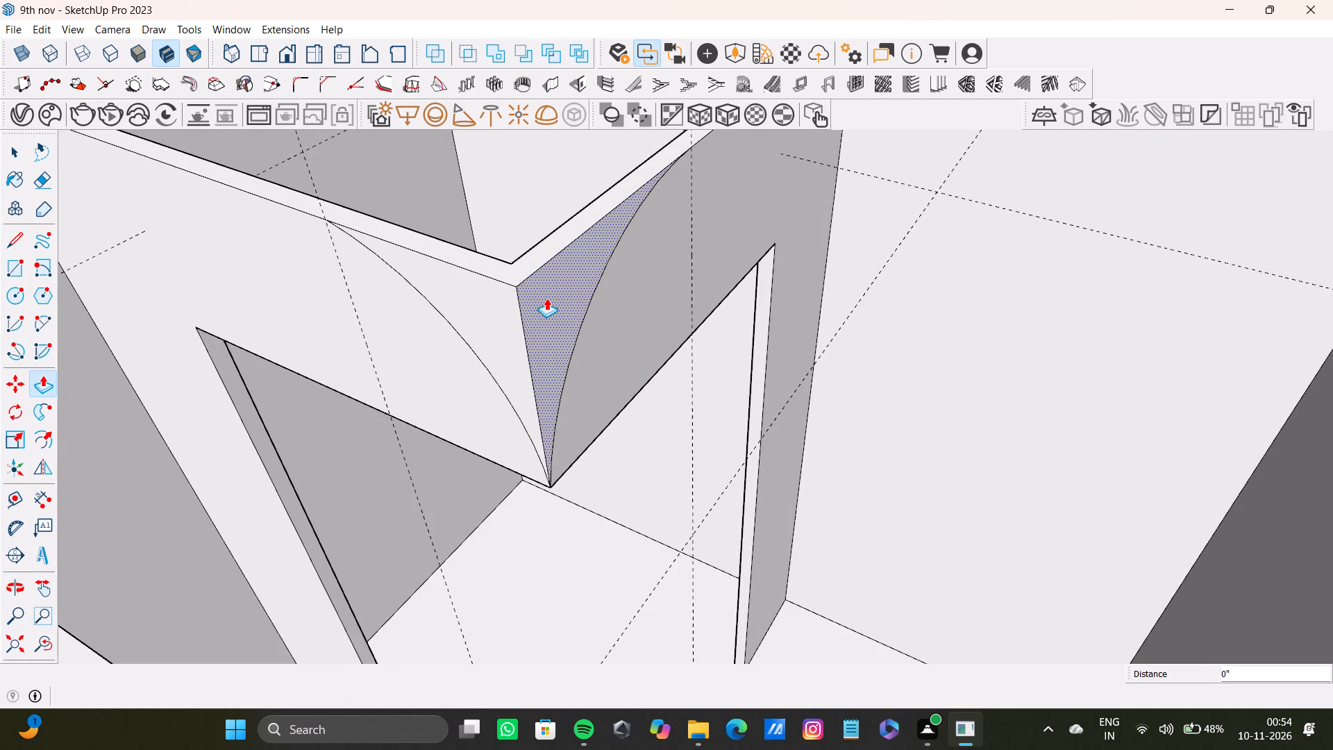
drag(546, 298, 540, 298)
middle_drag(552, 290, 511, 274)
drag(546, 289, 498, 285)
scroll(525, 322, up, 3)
Delete the shared vertical corner edge and the front and inner face pieces outside the two arcs.
key(space)
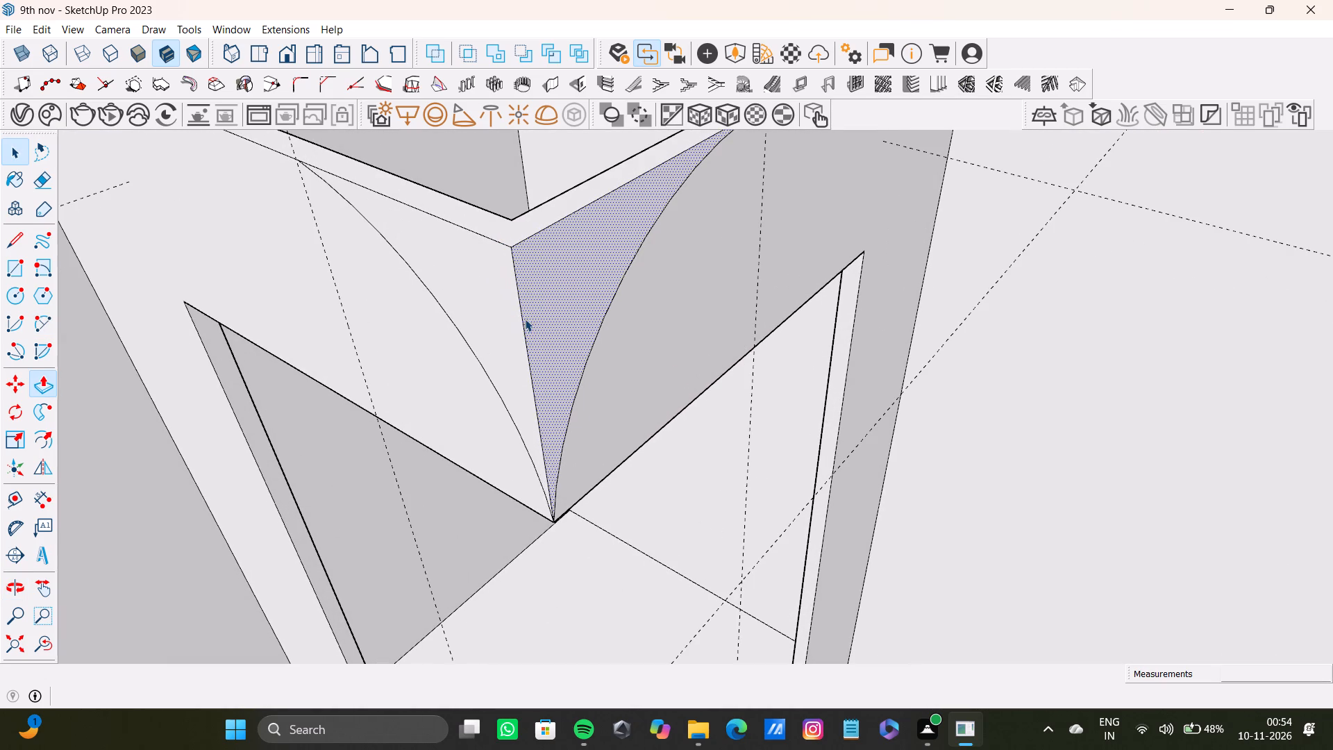
click(521, 319)
key(Delete)
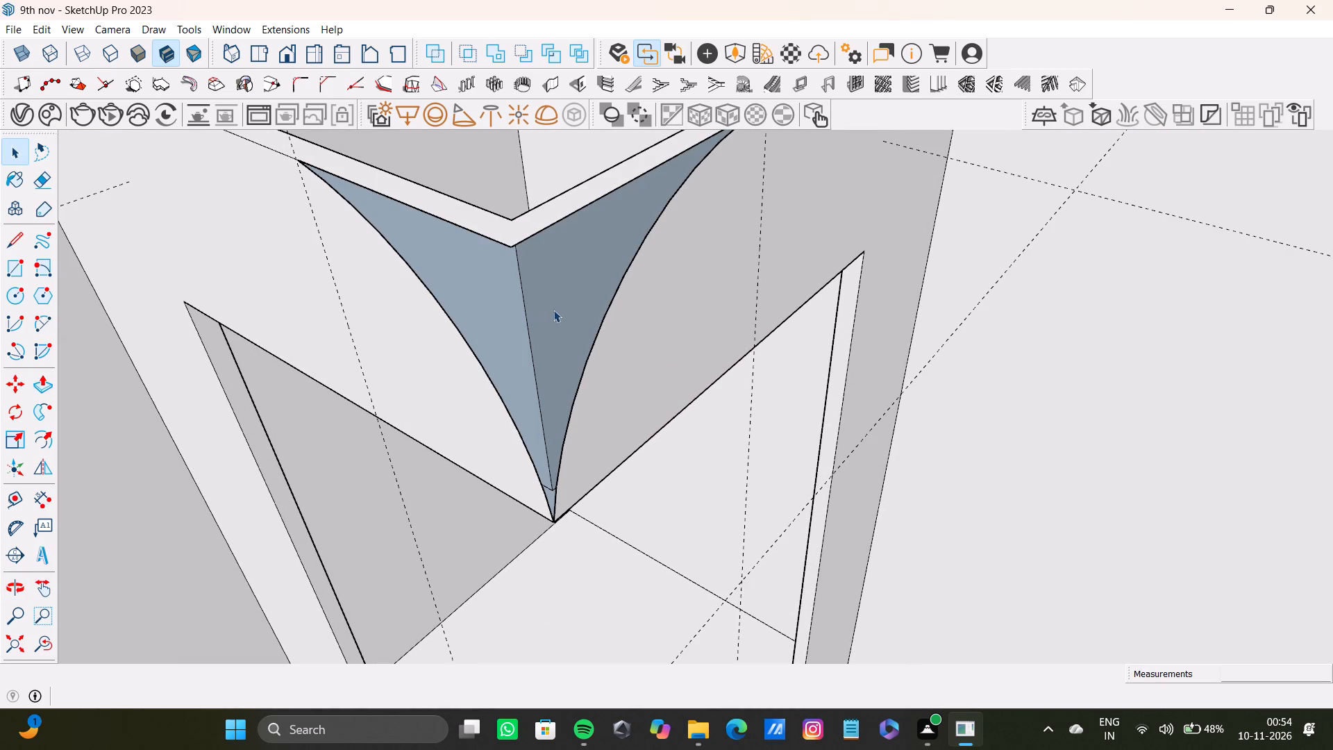
click(555, 309)
key(Delete)
click(506, 317)
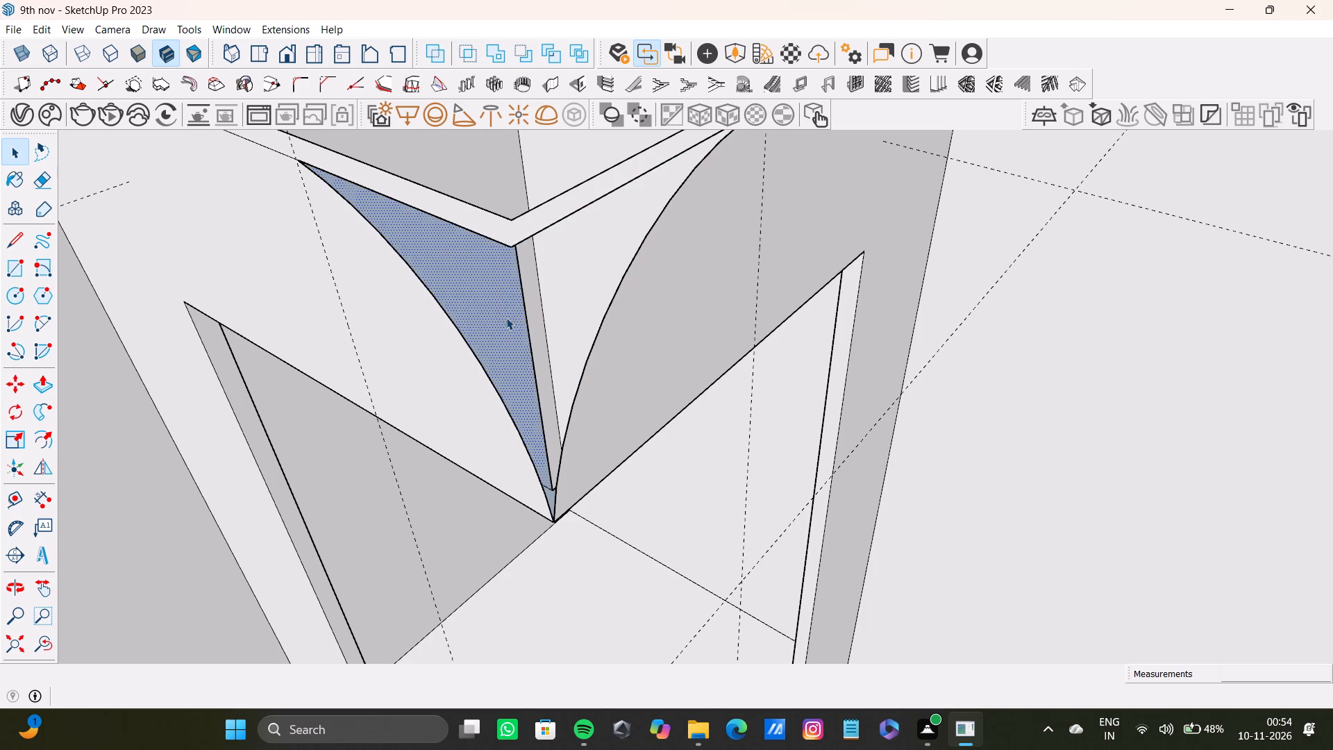
key(Delete)
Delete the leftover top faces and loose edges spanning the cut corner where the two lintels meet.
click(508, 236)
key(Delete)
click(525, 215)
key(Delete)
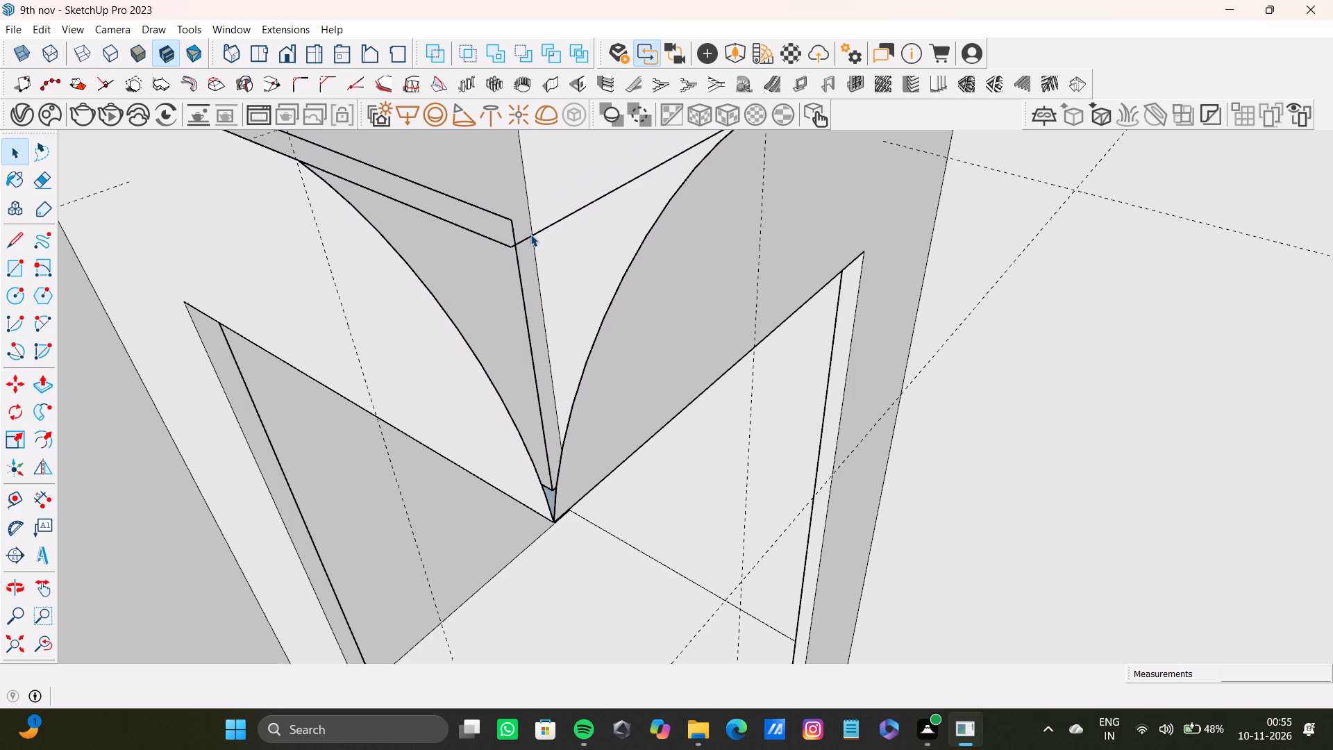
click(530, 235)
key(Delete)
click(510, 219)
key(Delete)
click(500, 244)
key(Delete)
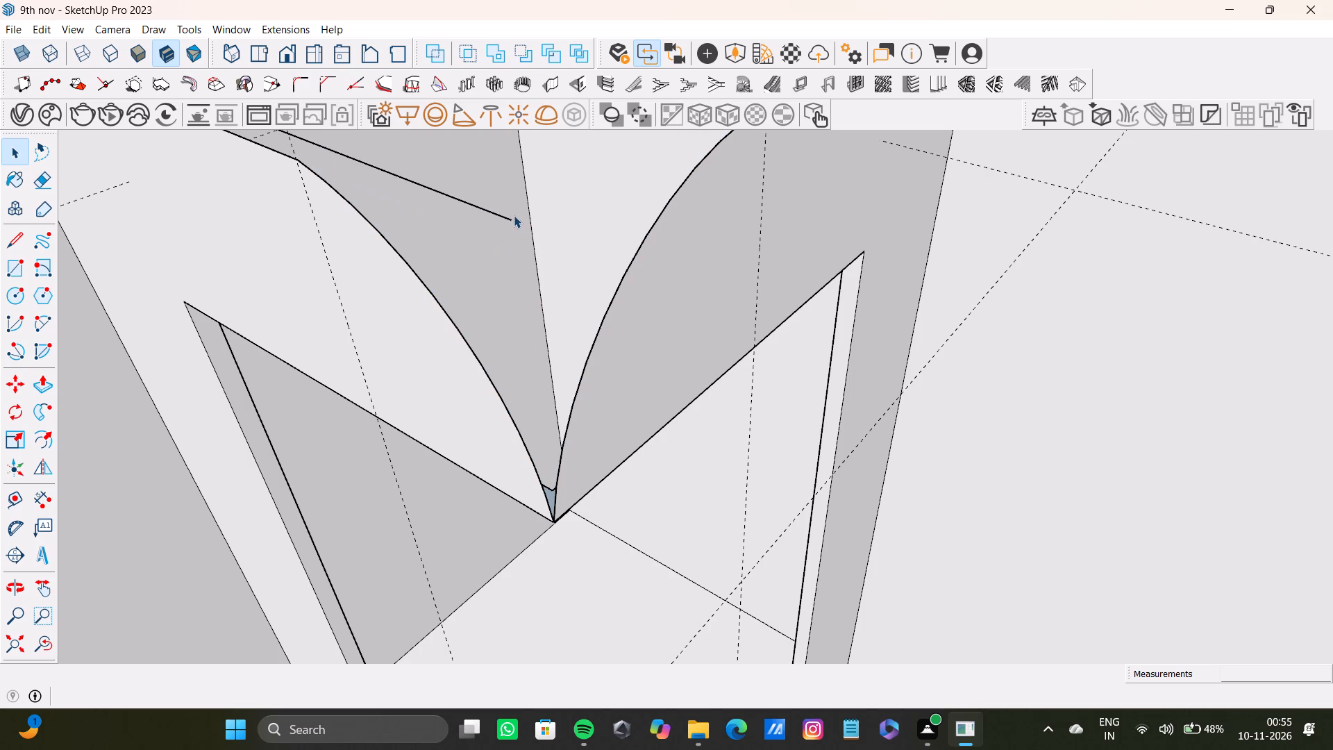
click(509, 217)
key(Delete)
Undo the corner deletions, both arcs and the preceding lintel edits on the apartment walls.
scroll(534, 282, down, 7)
middle_drag(572, 321, 772, 299)
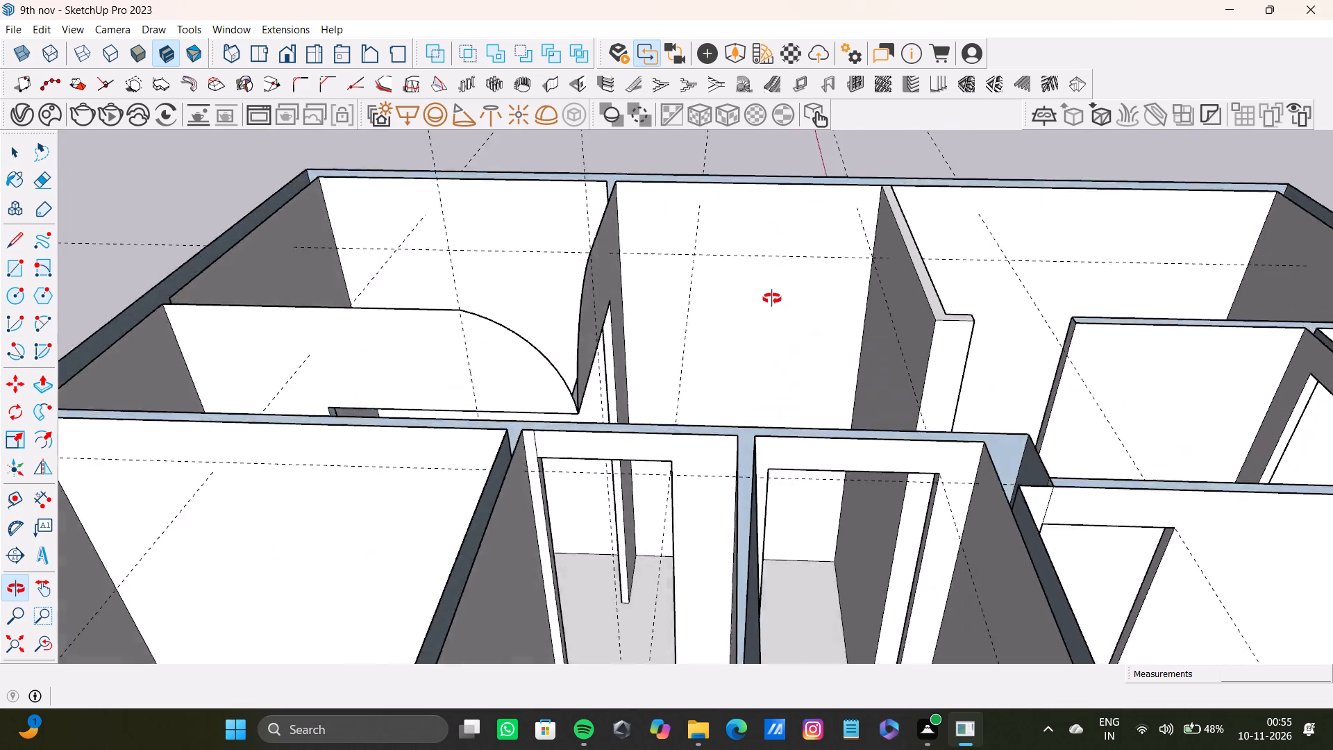
middle_drag(772, 299, 871, 262)
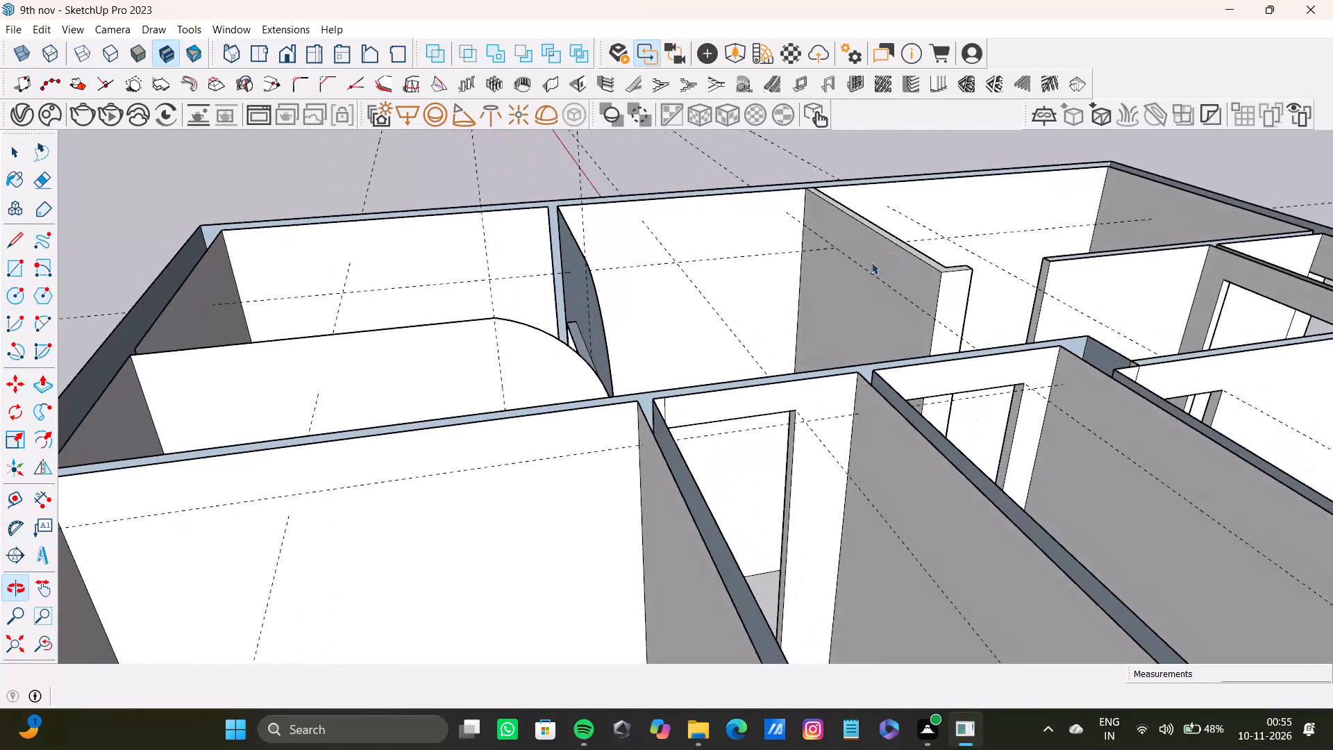
middle_drag(871, 262, 876, 260)
key(ctrl+z)
key(ctrl+z)
key(ctrl+z)
key(ctrl+z)
key(ctrl+z)
key(ctrl+z)
key(ctrl+z)
key(ctrl+z)
key(ctrl+z)
key(ctrl+z)
key(ctrl+z)
key(ctrl+z)
key(ctrl+z)
key(ctrl+z)
key(ctrl+z)
key(ctrl+z)
key(ctrl+z)
key(ctrl+z)
key(ctrl+z)
key(ctrl+z)
ctrl+scroll(589, 333, down, 5)
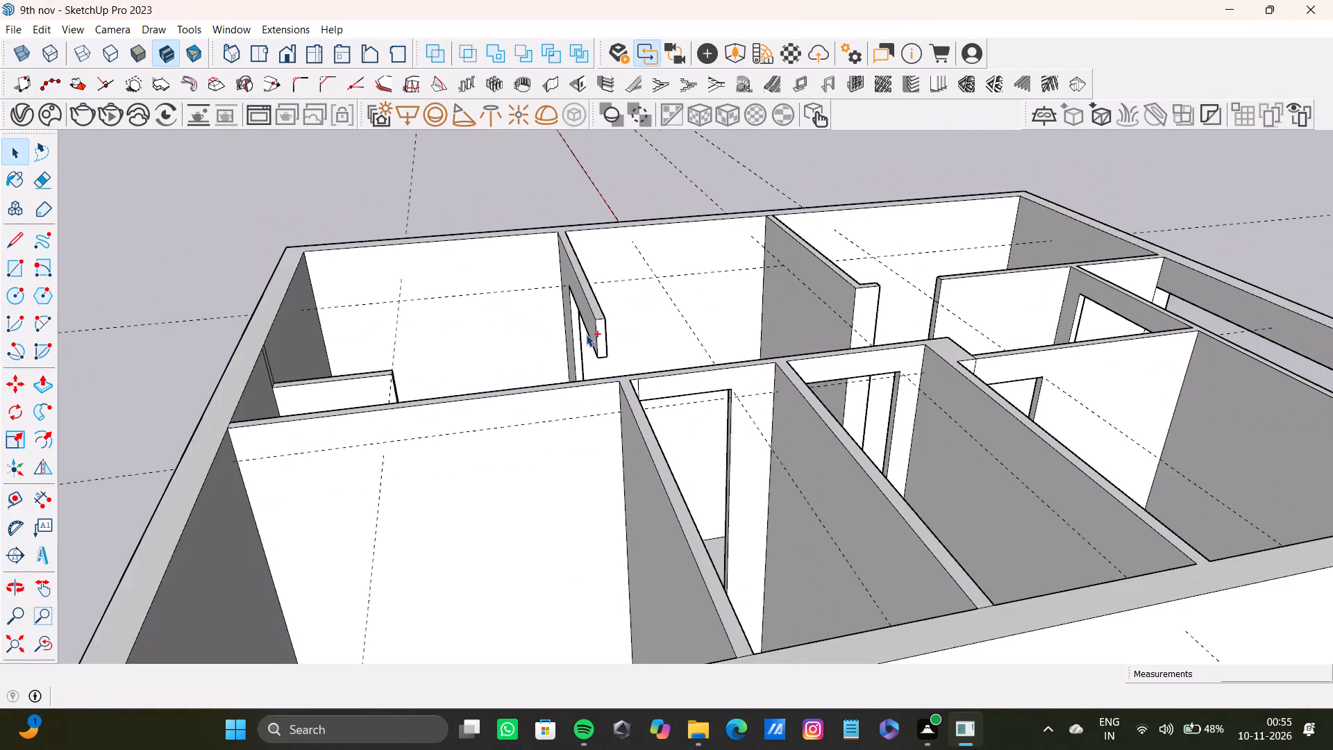
key(ctrl+z)
key(ctrl+z)
key(ctrl+z)
key(ctrl+z)
key(ctrl+z)
key(ctrl+z)
key(ctrl+z)
key(ctrl+z)
key(ctrl+z)
key(ctrl+z)
key(ctrl+z)
key(ctrl+z)
key(ctrl+z)
Delete all construction guides from the model.
ctrl+scroll(586, 334, down, 8)
ctrl+scroll(652, 381, down, 4)
middle_drag(653, 387, 483, 442)
scroll(826, 488, down, 1)
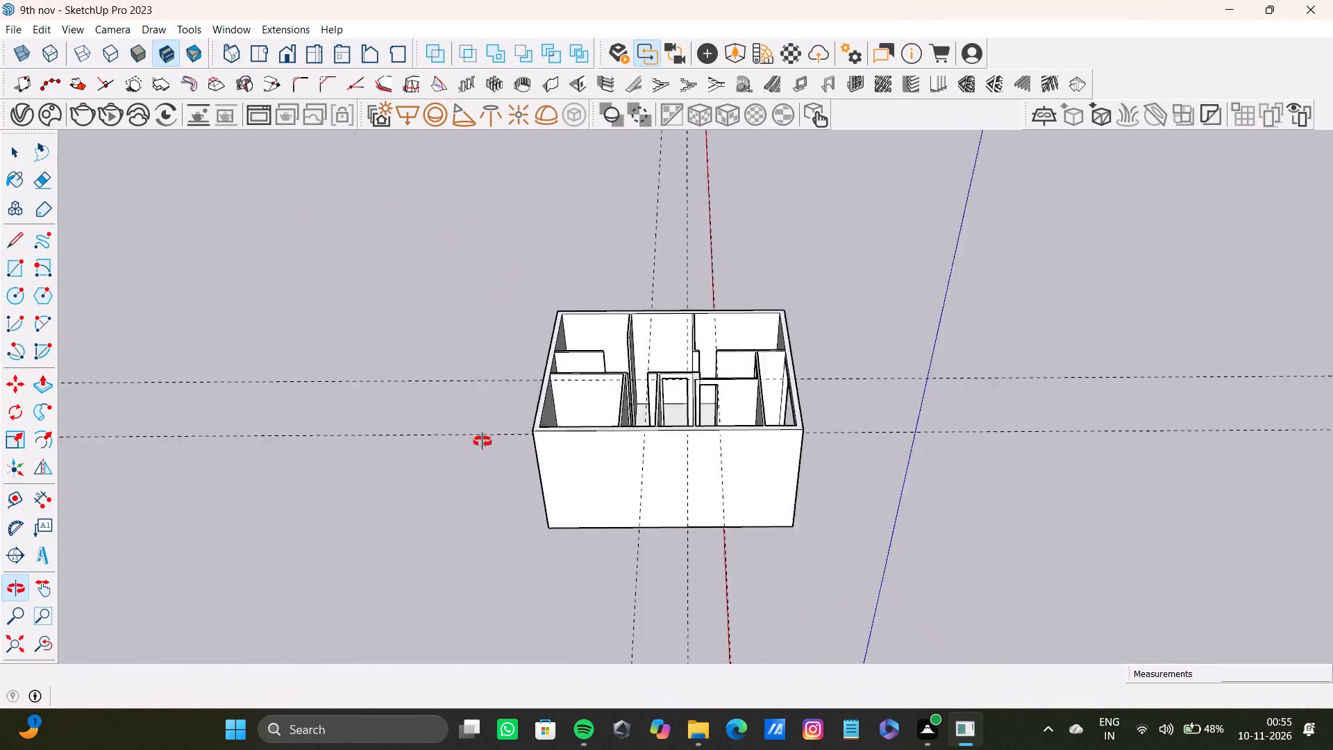
middle_drag(483, 442, 302, 370)
scroll(437, 333, down, 3)
shift+middle_drag(557, 406, 384, 268)
click(36, 31)
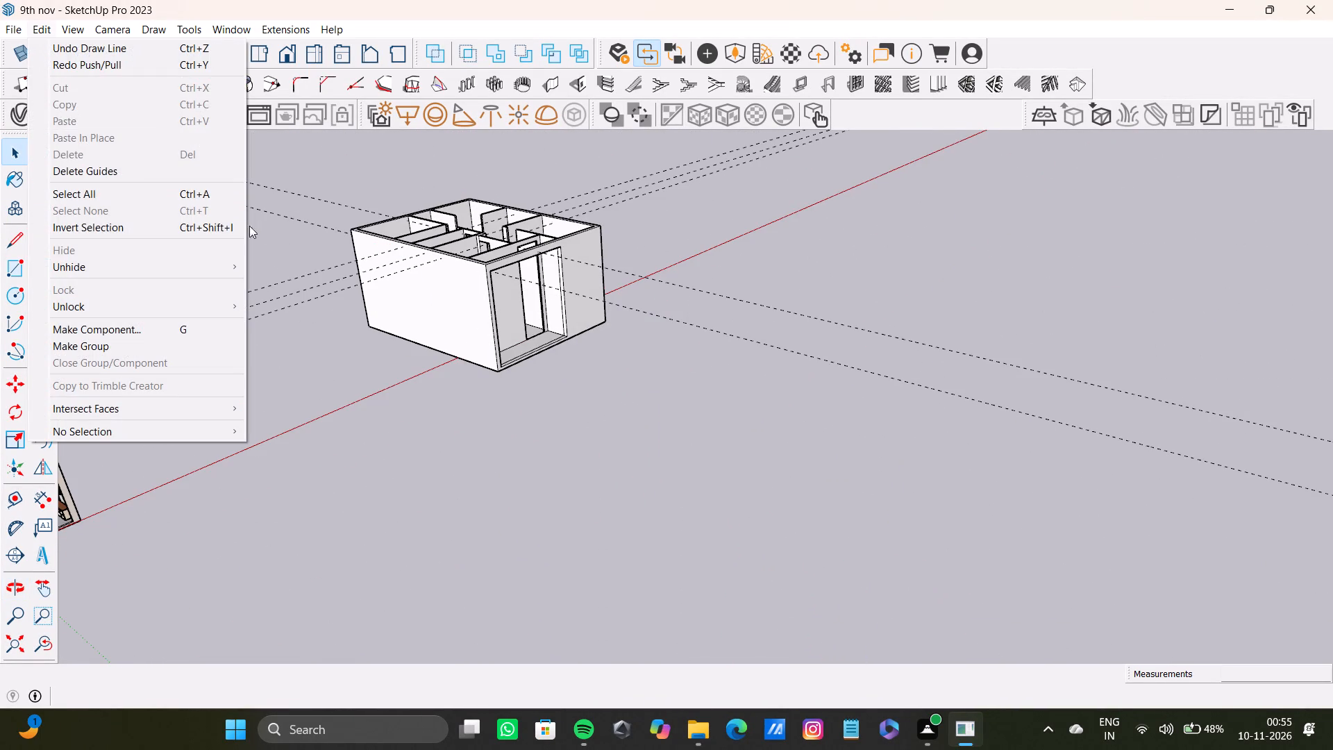
click(137, 175)
Select the long outer wall face, start the Paint Bucket, narrow the tray and open the Patterns material collection.
click(450, 300)
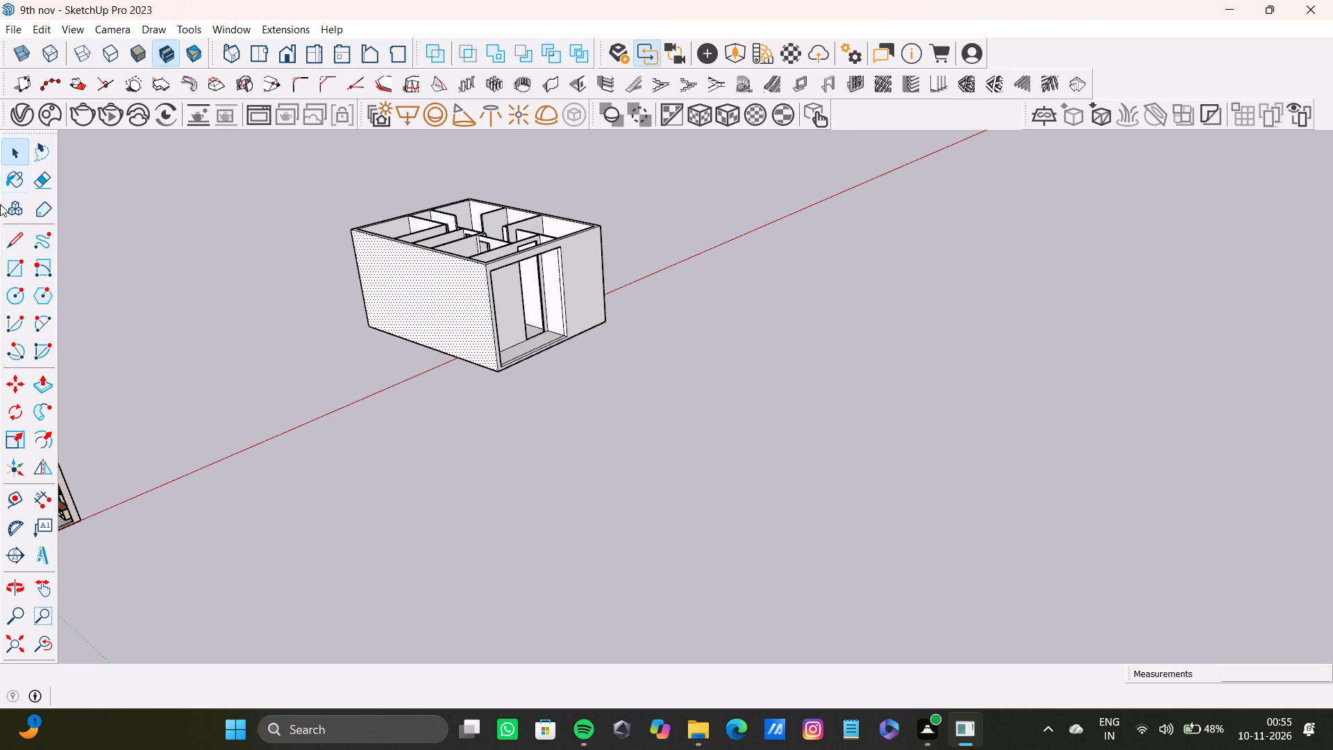
click(17, 183)
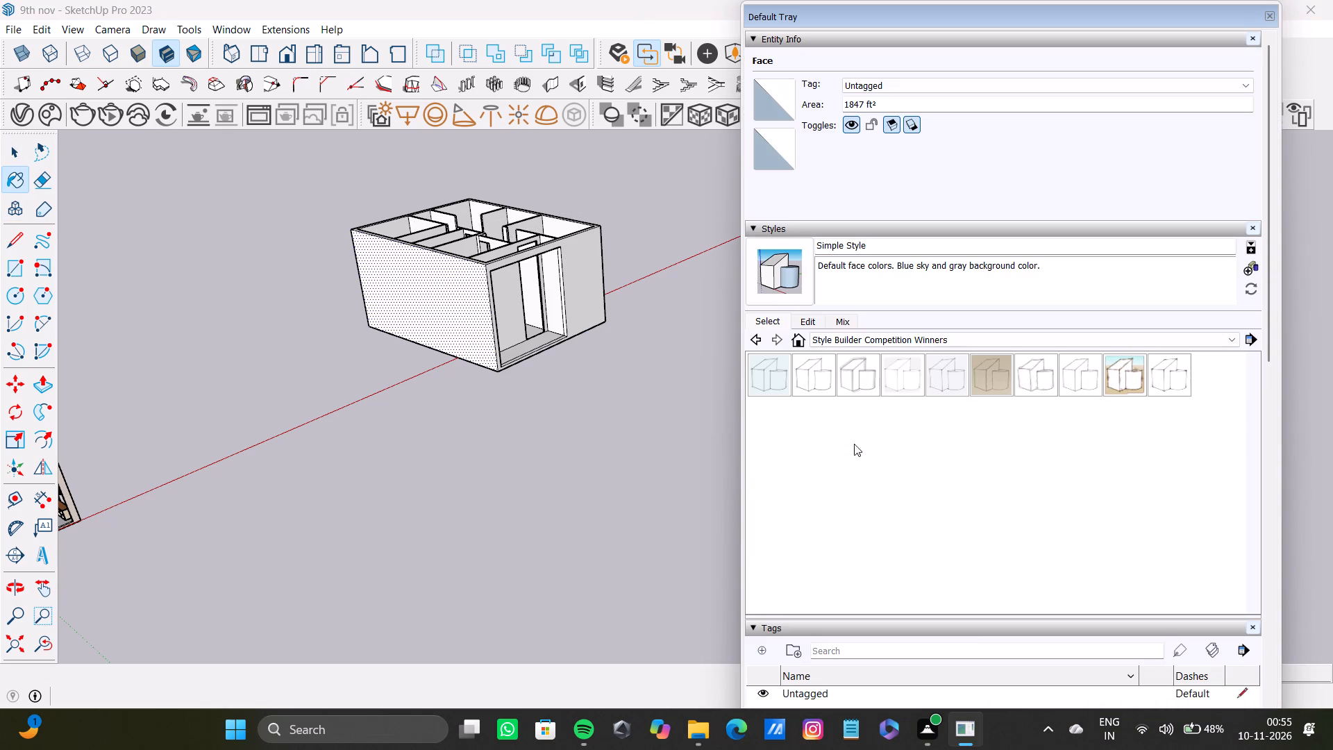
drag(741, 206, 1125, 287)
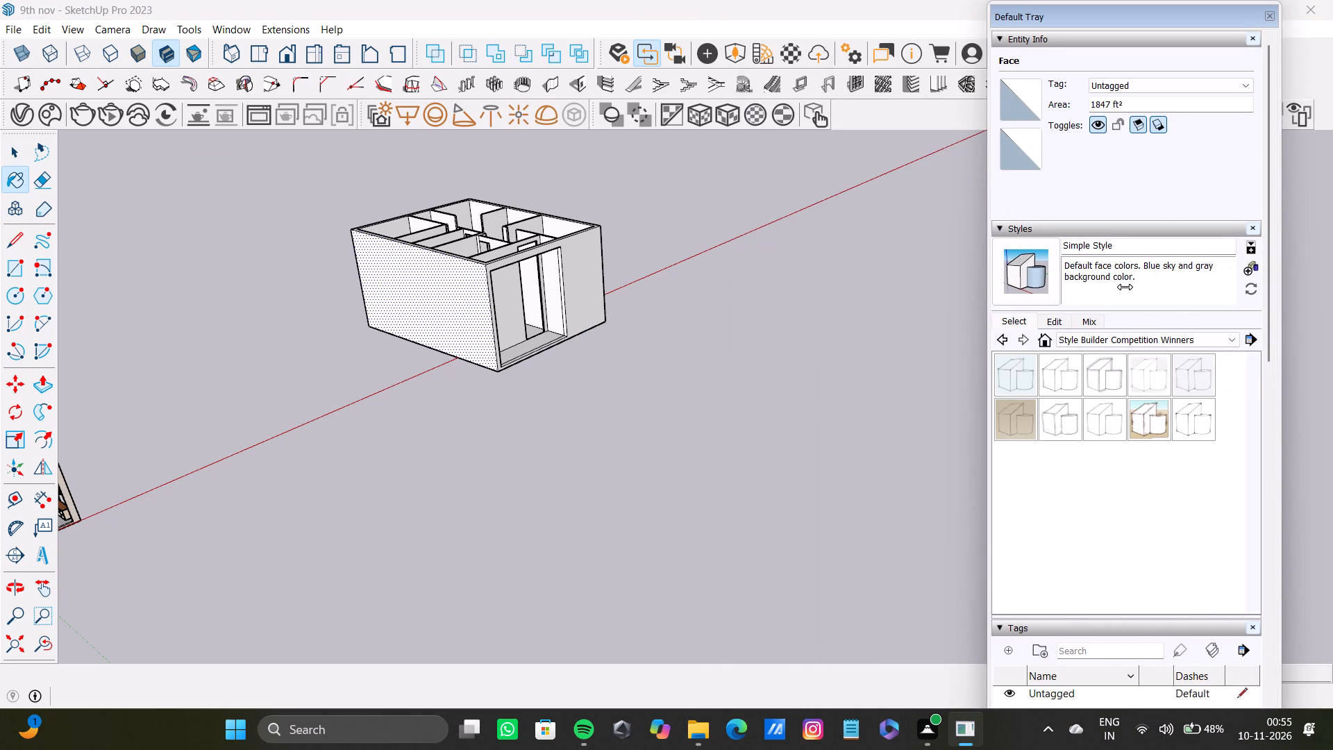
drag(1125, 287, 1127, 287)
scroll(1075, 608, down, 9)
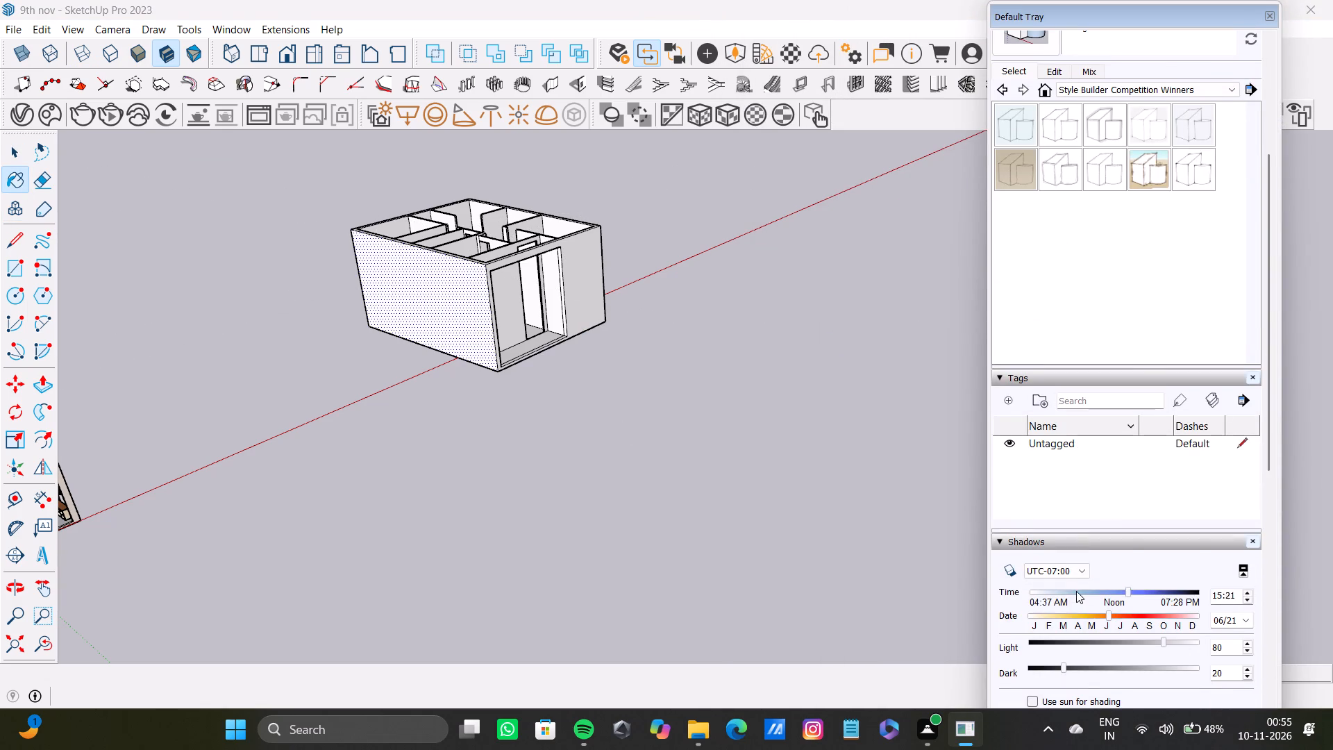
scroll(1076, 591, down, 5)
scroll(1079, 560, up, 7)
scroll(1075, 551, down, 4)
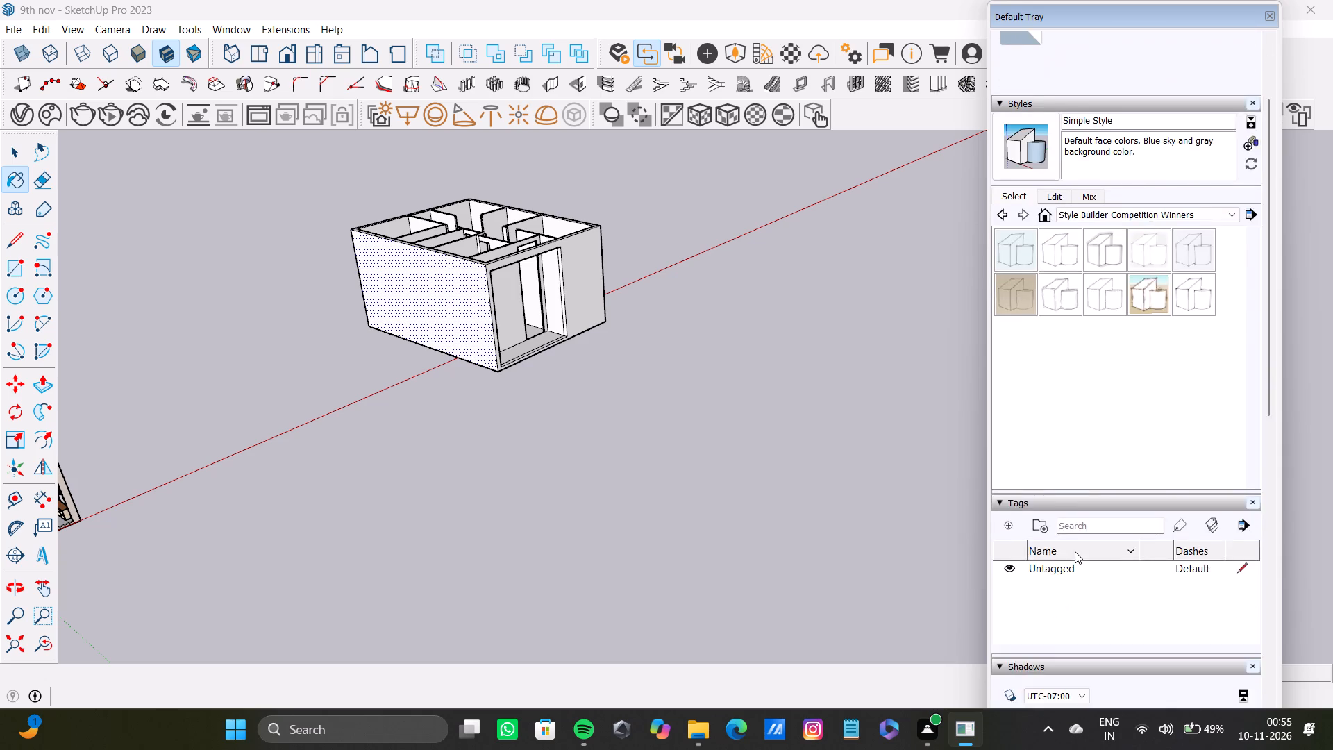
scroll(1075, 551, down, 3)
drag(1265, 413, 1262, 637)
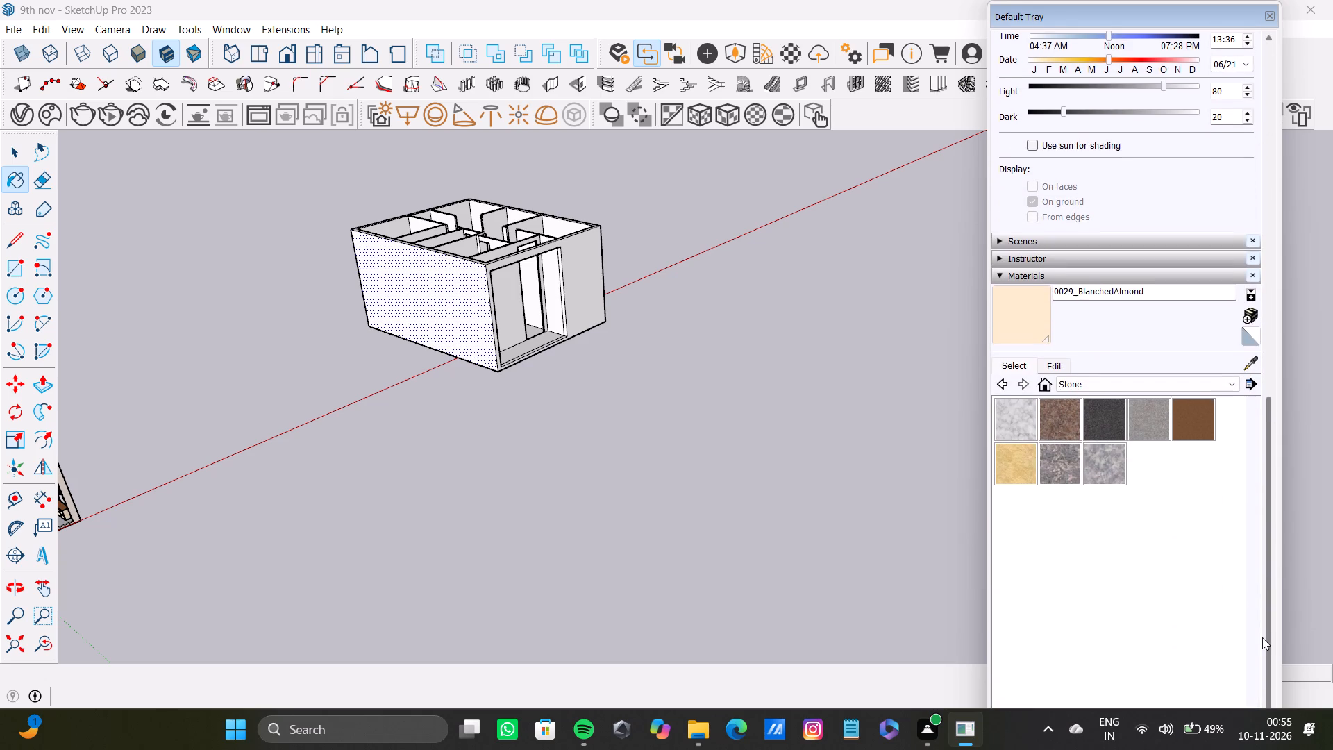
click(1134, 383)
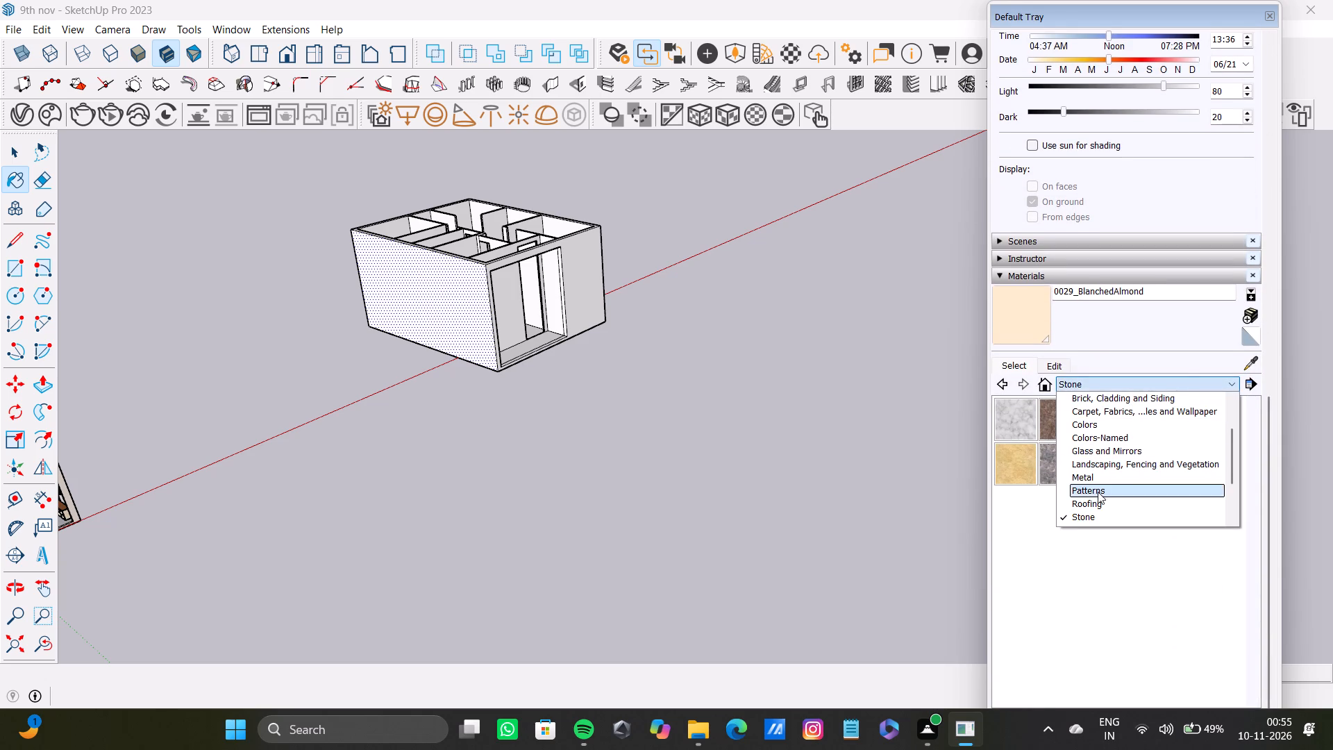
click(1098, 492)
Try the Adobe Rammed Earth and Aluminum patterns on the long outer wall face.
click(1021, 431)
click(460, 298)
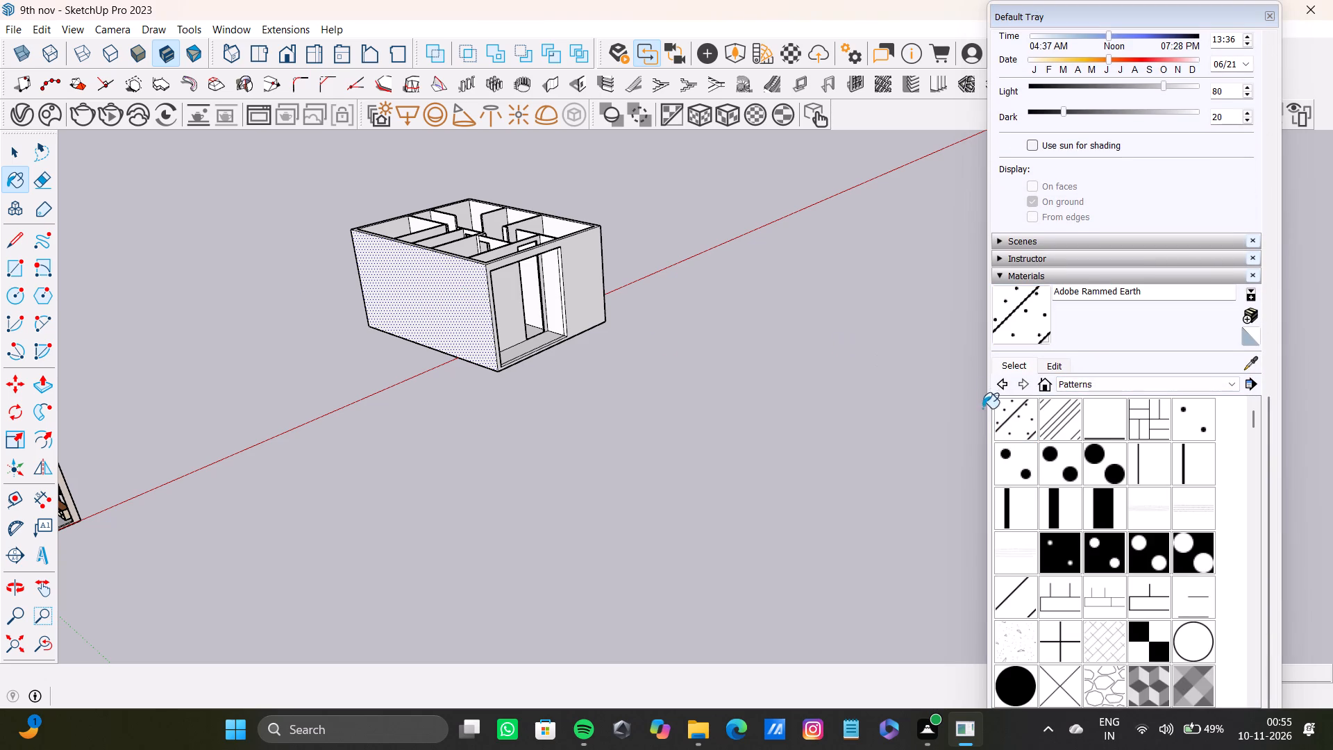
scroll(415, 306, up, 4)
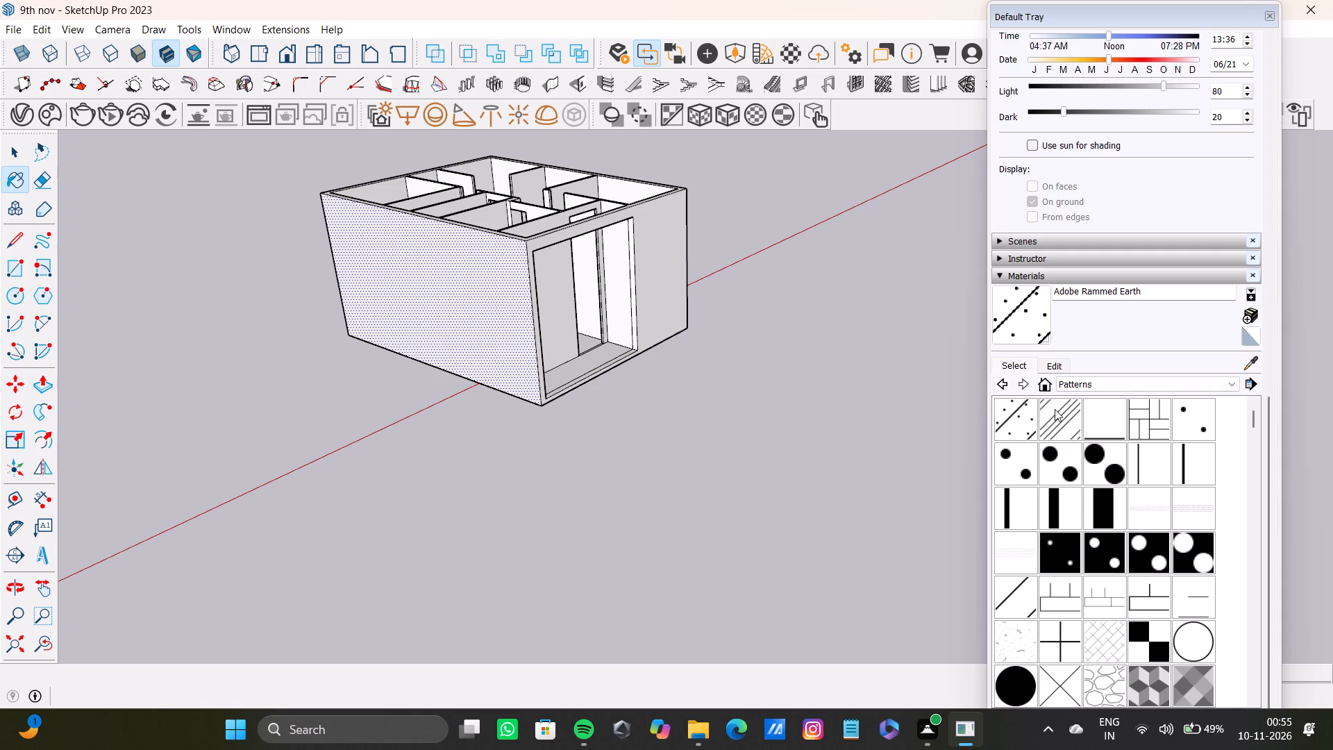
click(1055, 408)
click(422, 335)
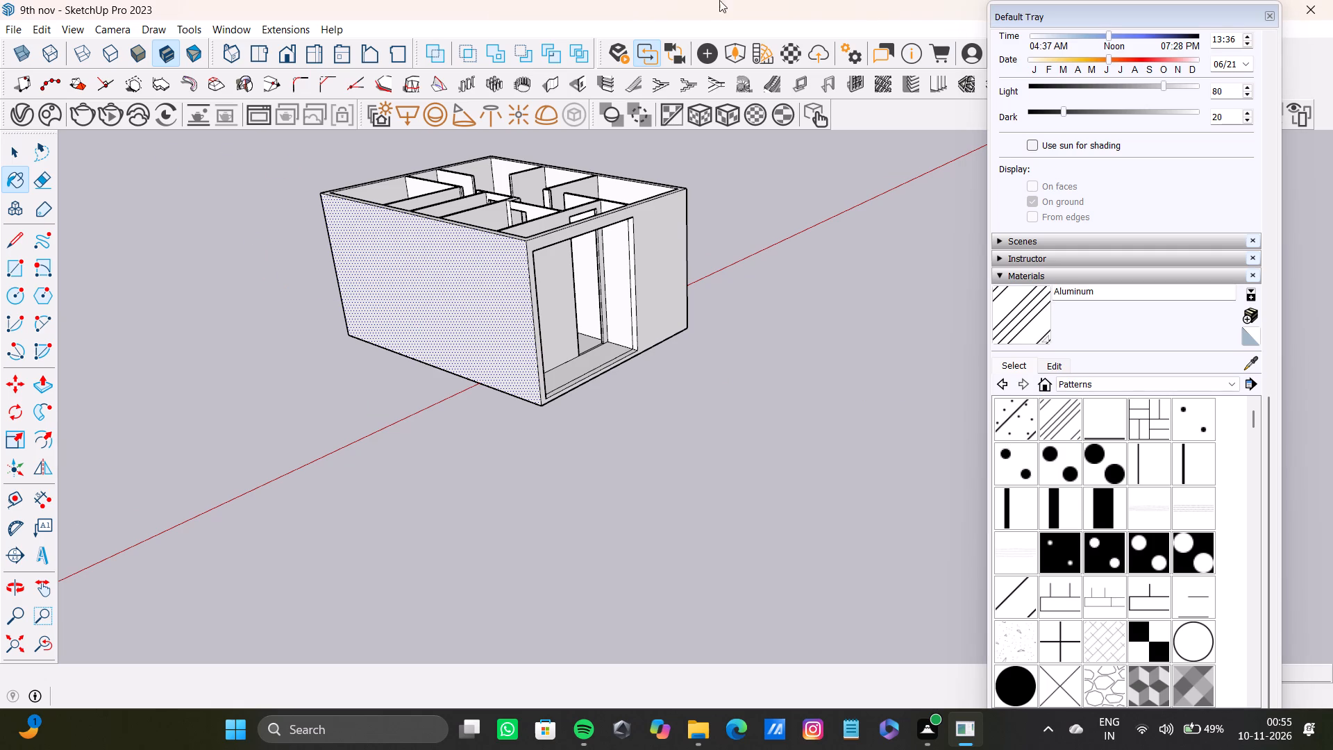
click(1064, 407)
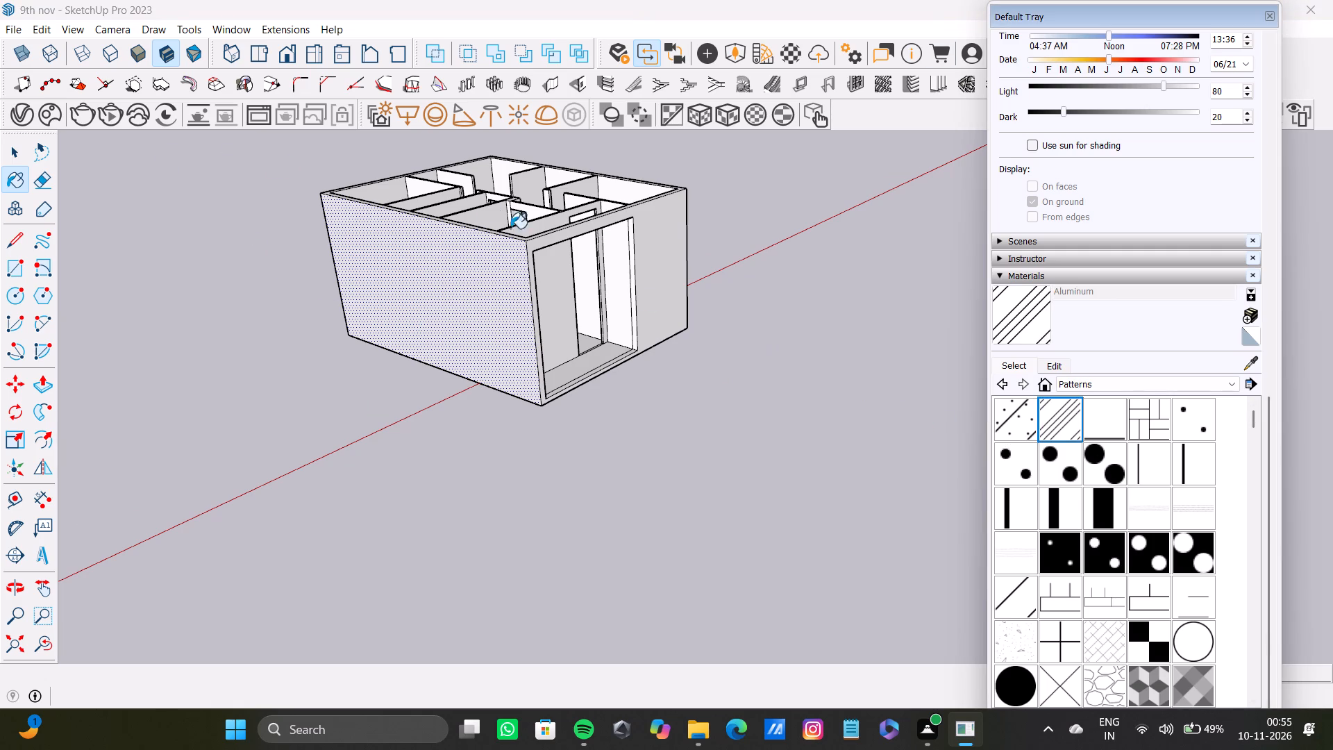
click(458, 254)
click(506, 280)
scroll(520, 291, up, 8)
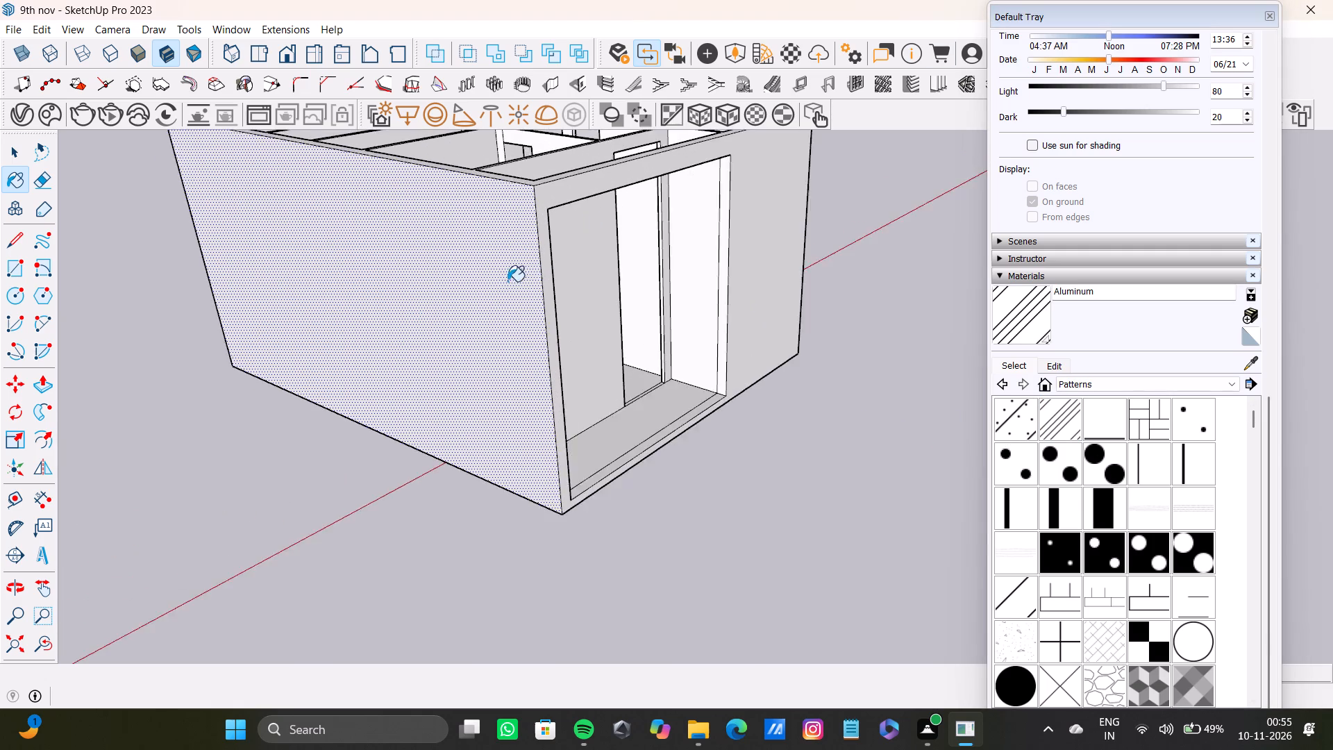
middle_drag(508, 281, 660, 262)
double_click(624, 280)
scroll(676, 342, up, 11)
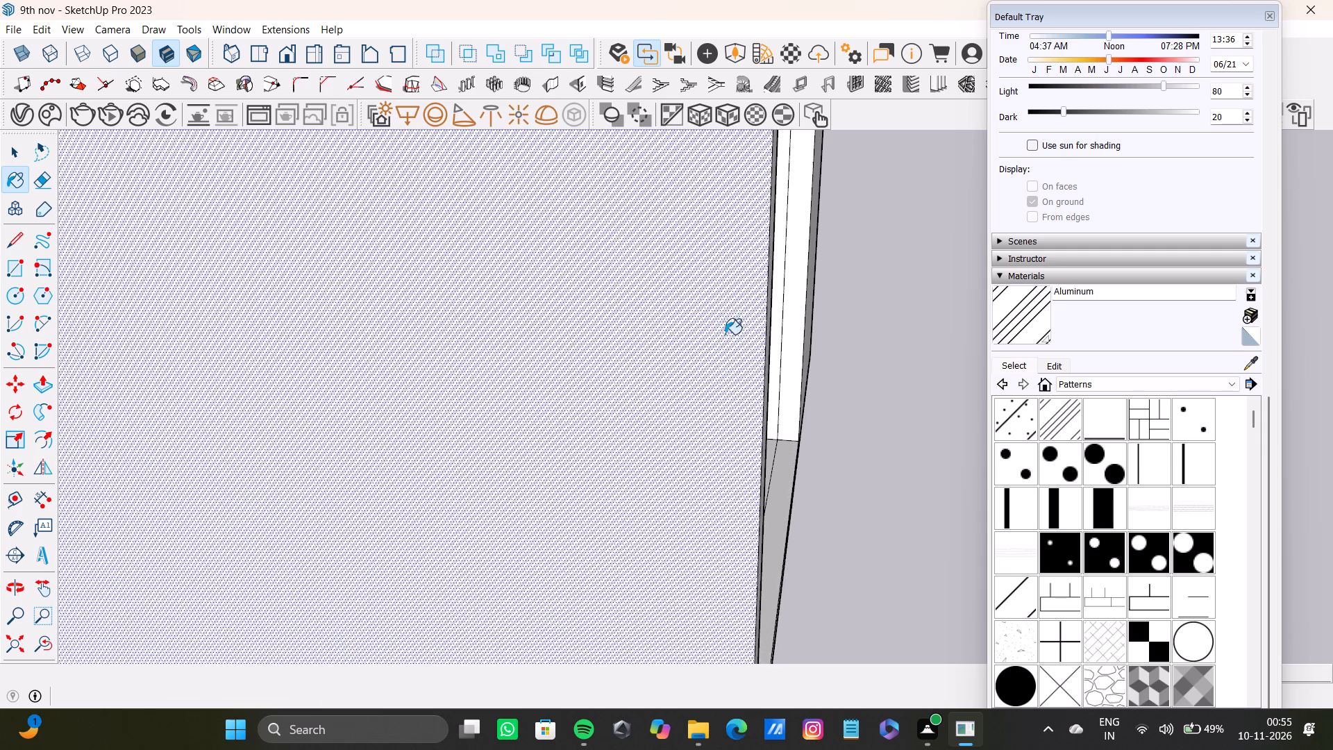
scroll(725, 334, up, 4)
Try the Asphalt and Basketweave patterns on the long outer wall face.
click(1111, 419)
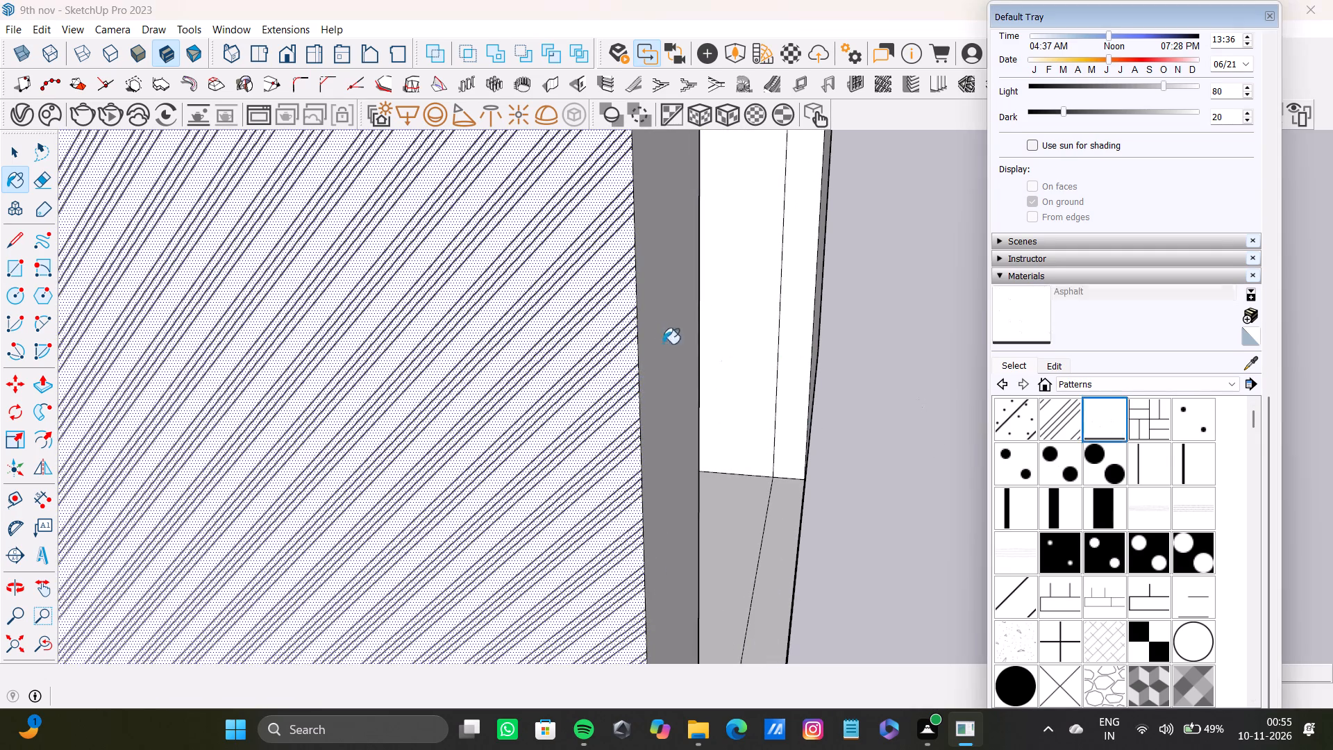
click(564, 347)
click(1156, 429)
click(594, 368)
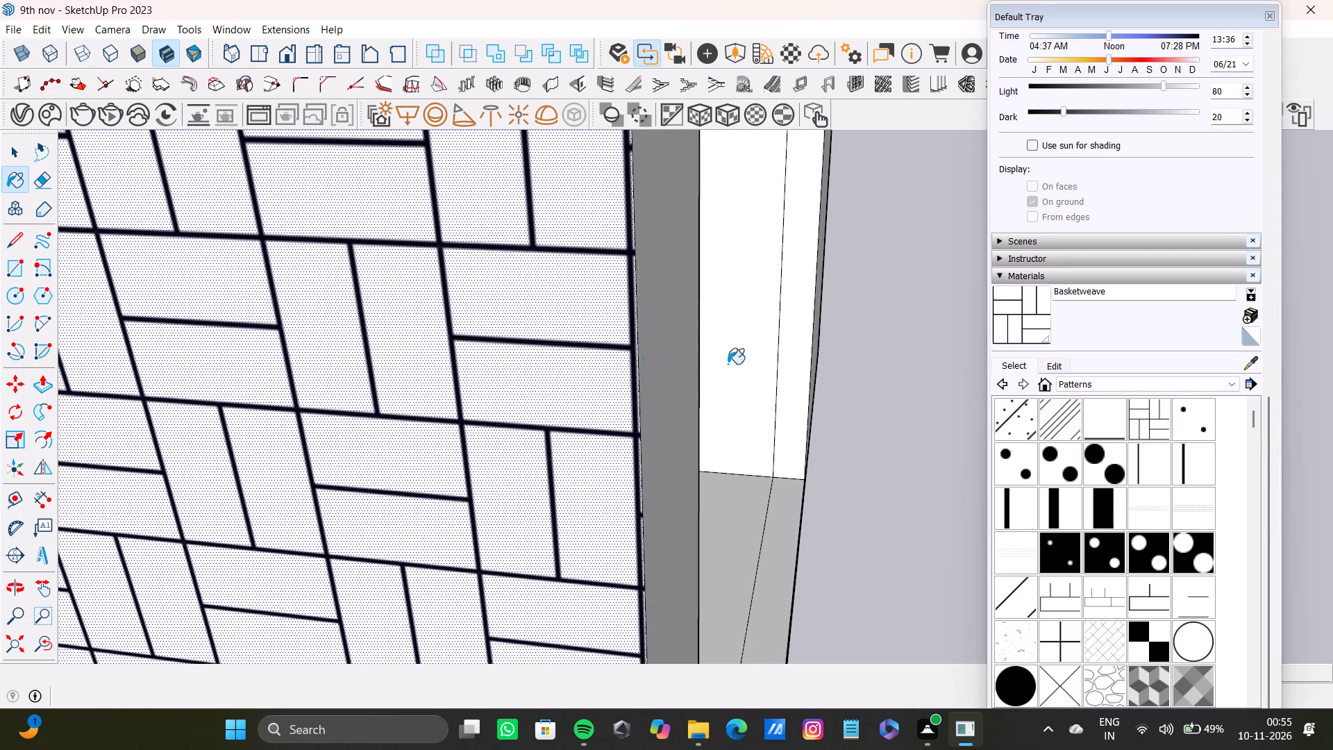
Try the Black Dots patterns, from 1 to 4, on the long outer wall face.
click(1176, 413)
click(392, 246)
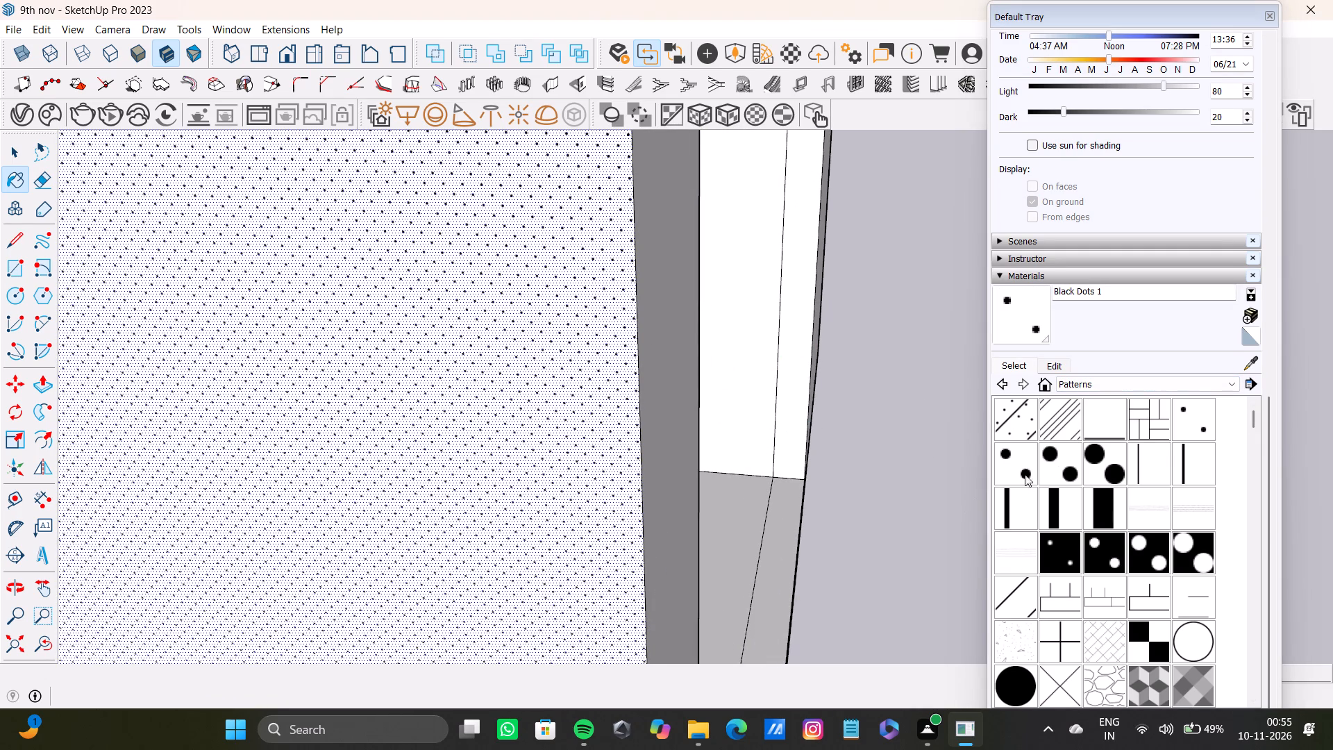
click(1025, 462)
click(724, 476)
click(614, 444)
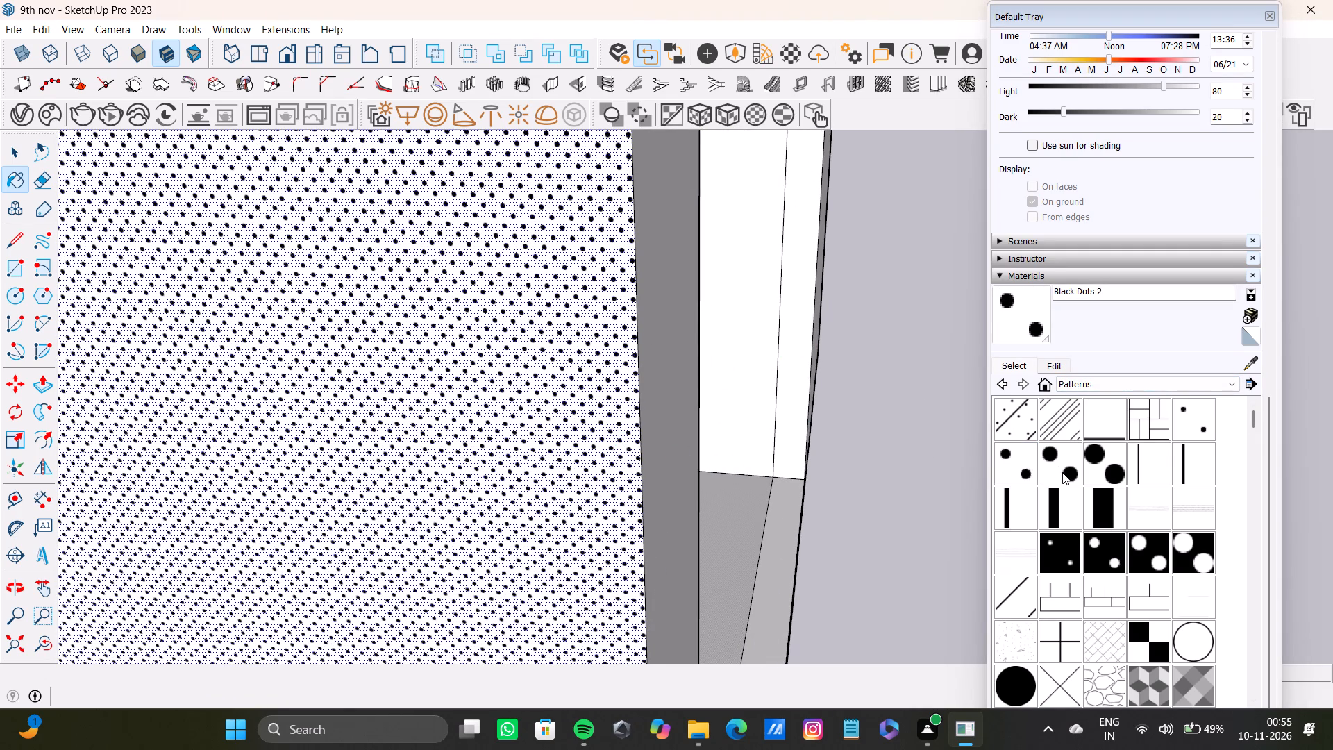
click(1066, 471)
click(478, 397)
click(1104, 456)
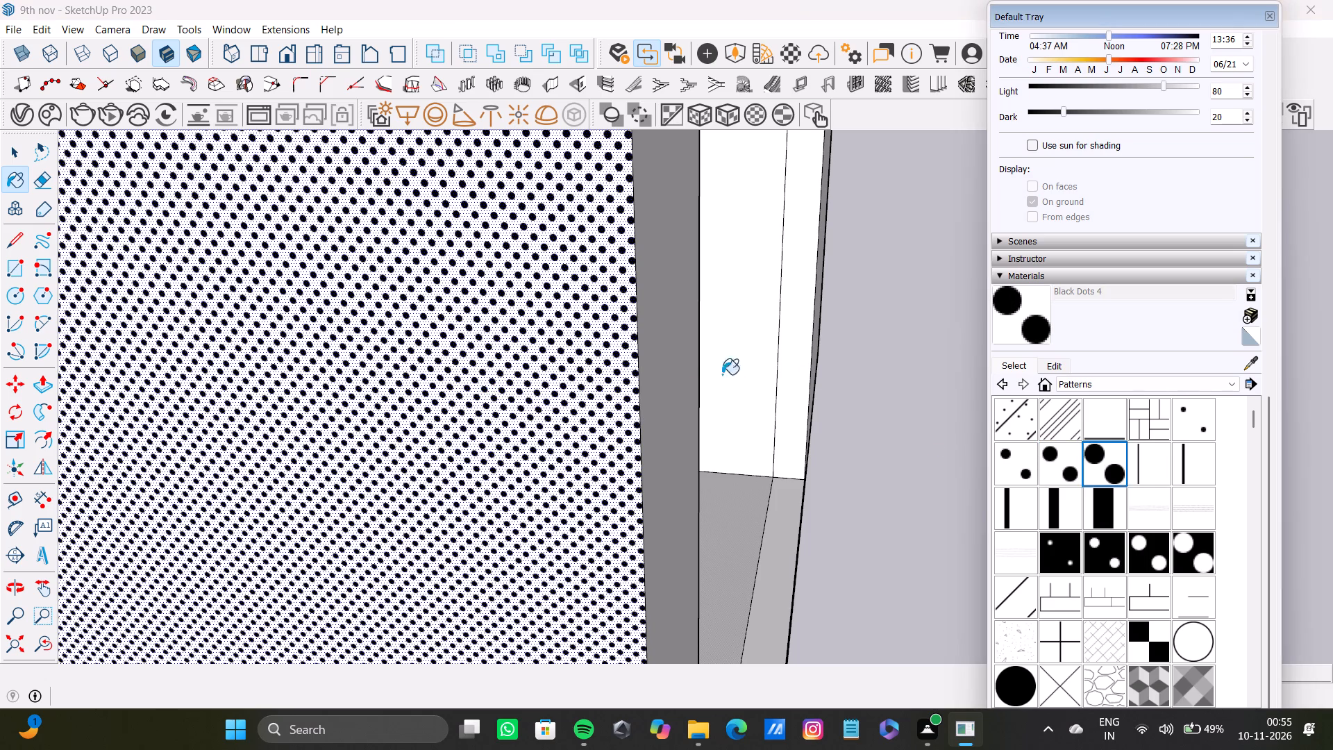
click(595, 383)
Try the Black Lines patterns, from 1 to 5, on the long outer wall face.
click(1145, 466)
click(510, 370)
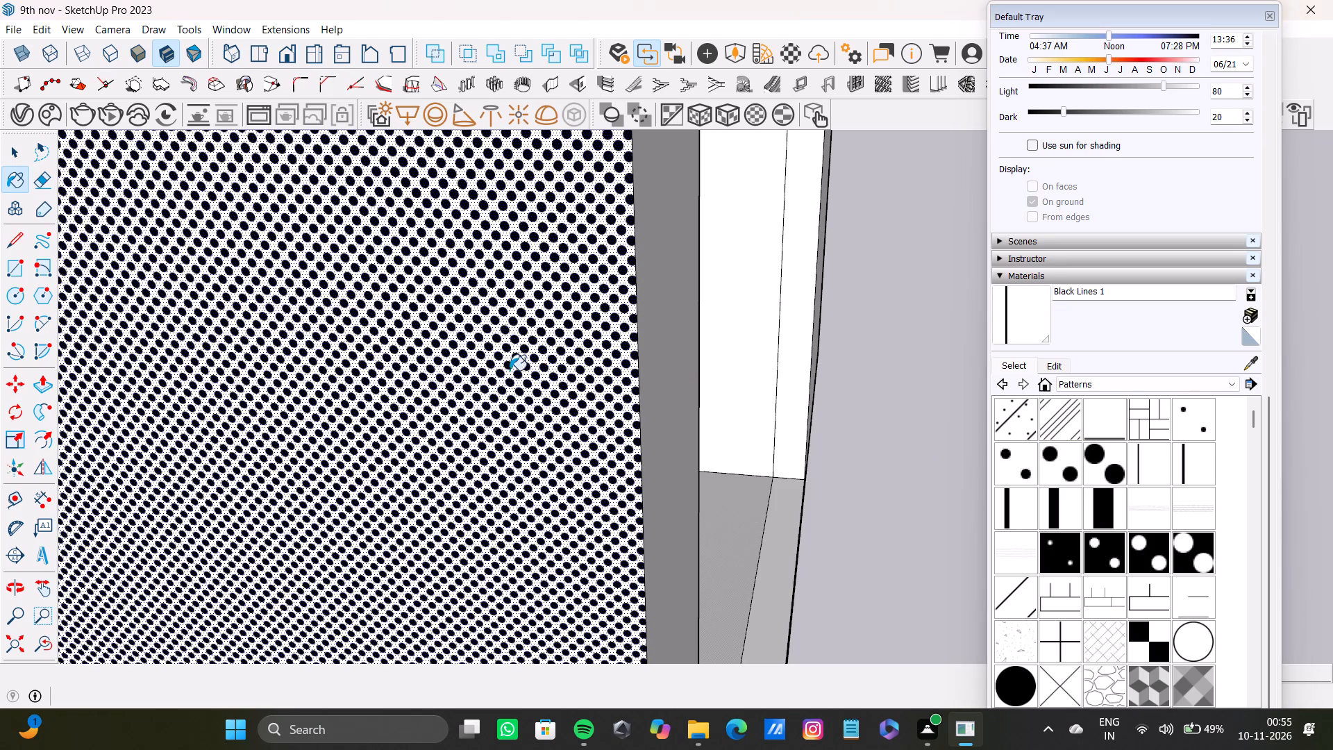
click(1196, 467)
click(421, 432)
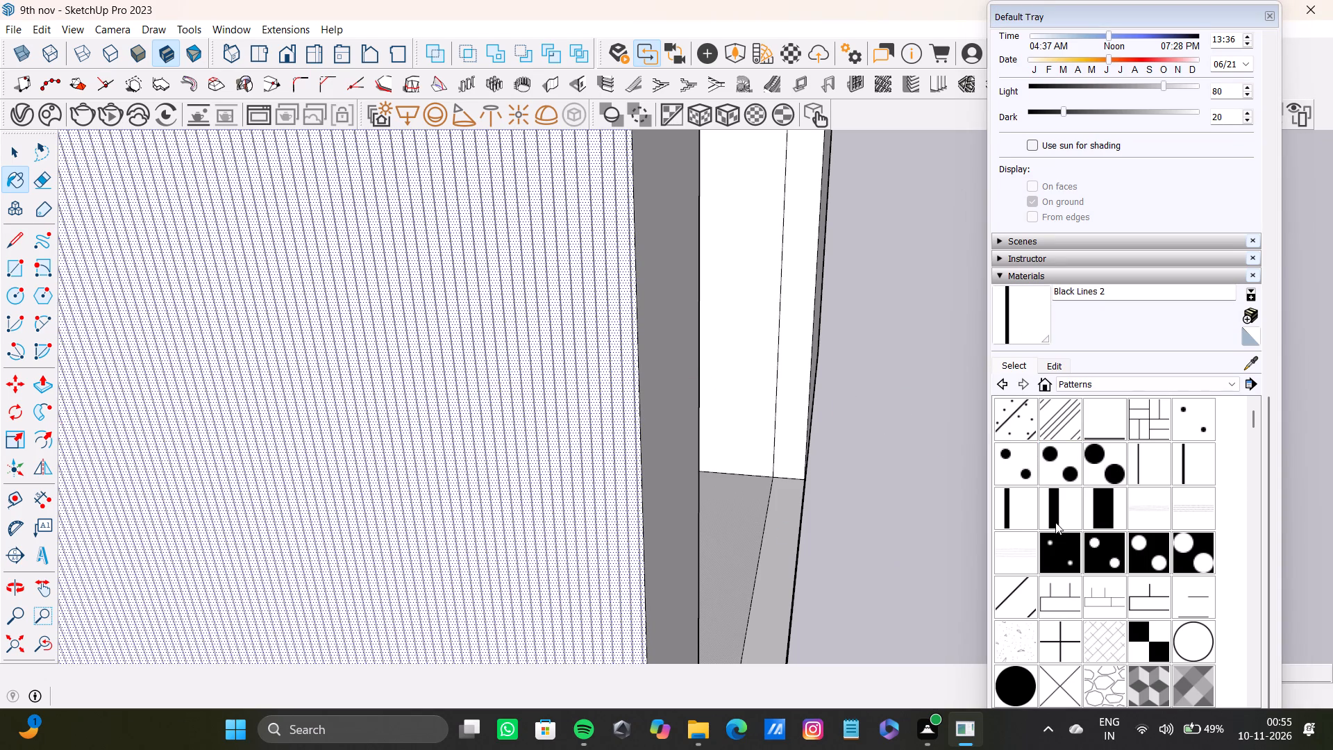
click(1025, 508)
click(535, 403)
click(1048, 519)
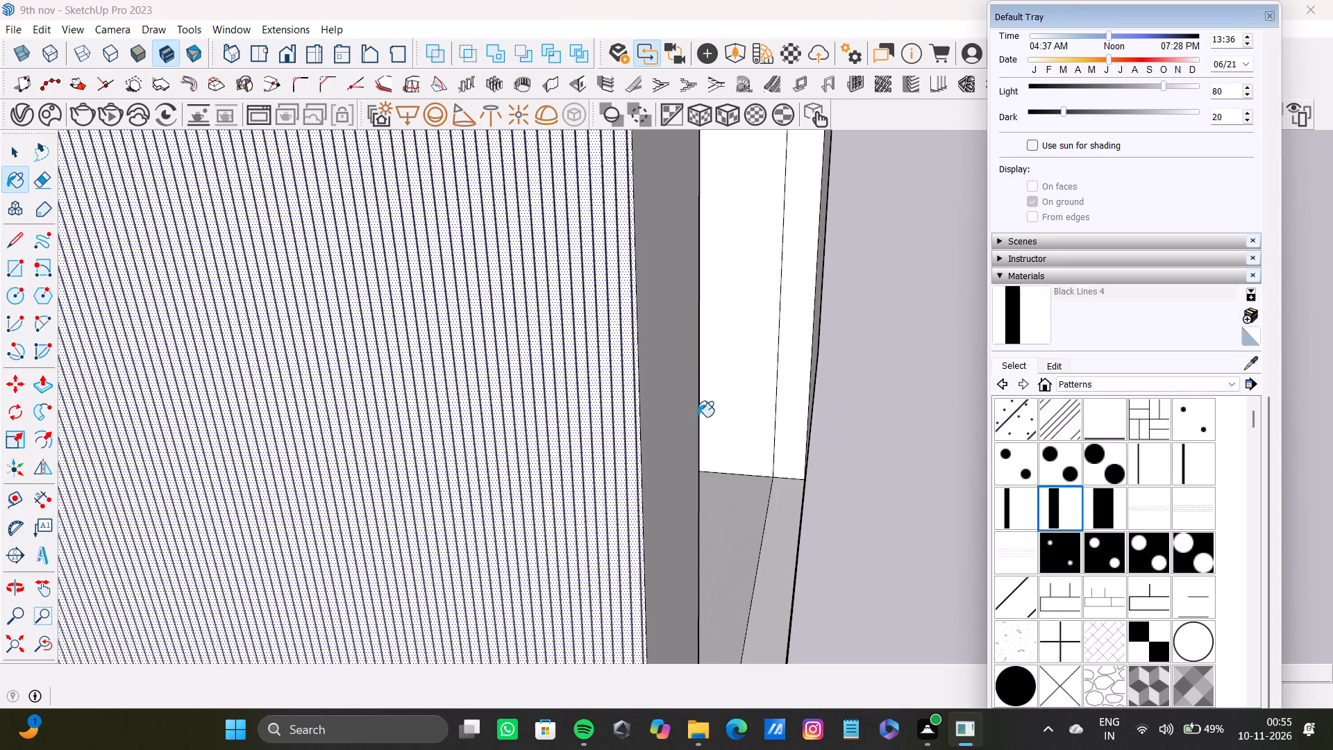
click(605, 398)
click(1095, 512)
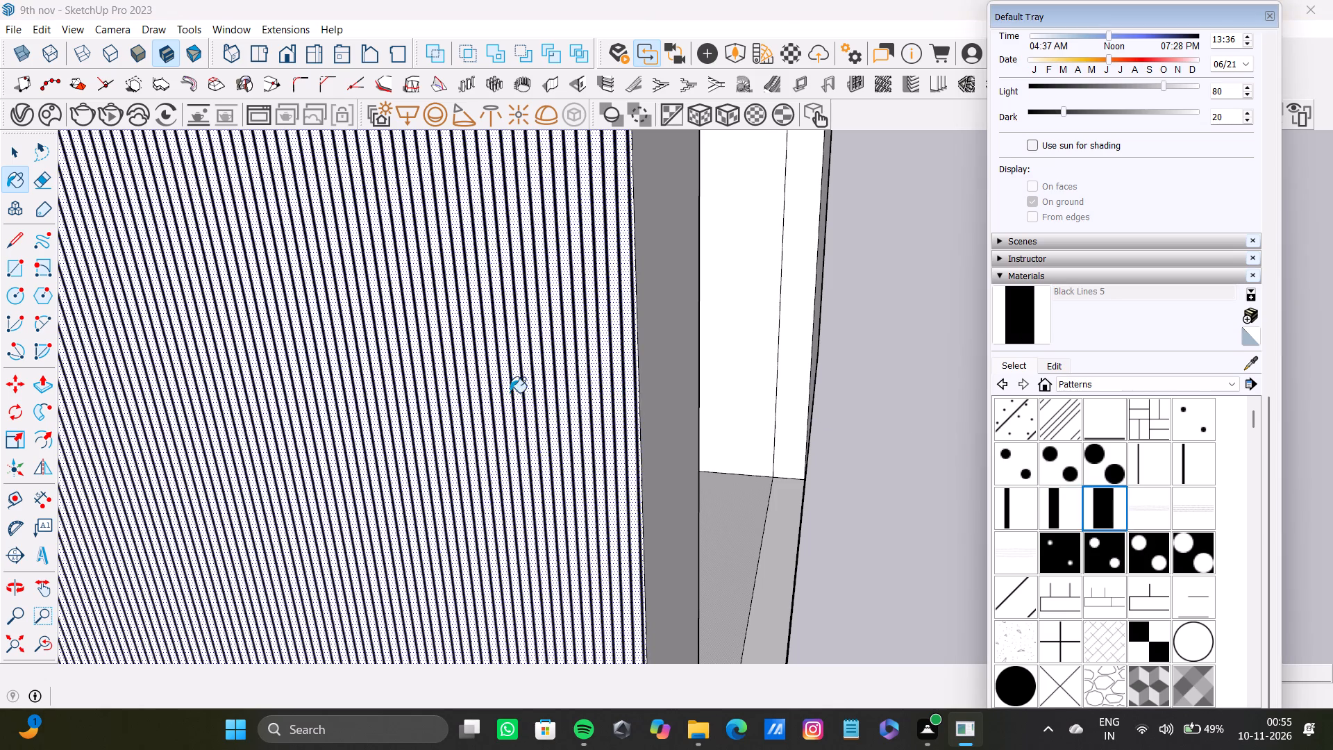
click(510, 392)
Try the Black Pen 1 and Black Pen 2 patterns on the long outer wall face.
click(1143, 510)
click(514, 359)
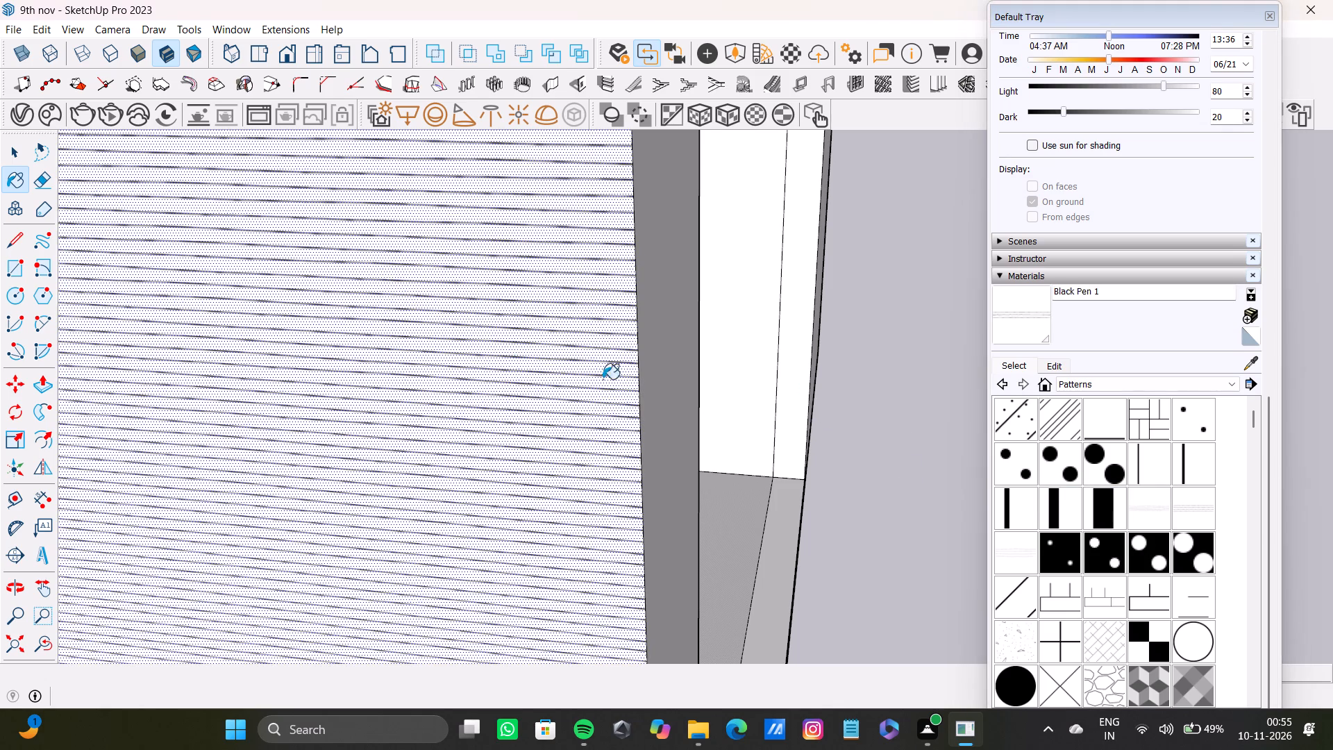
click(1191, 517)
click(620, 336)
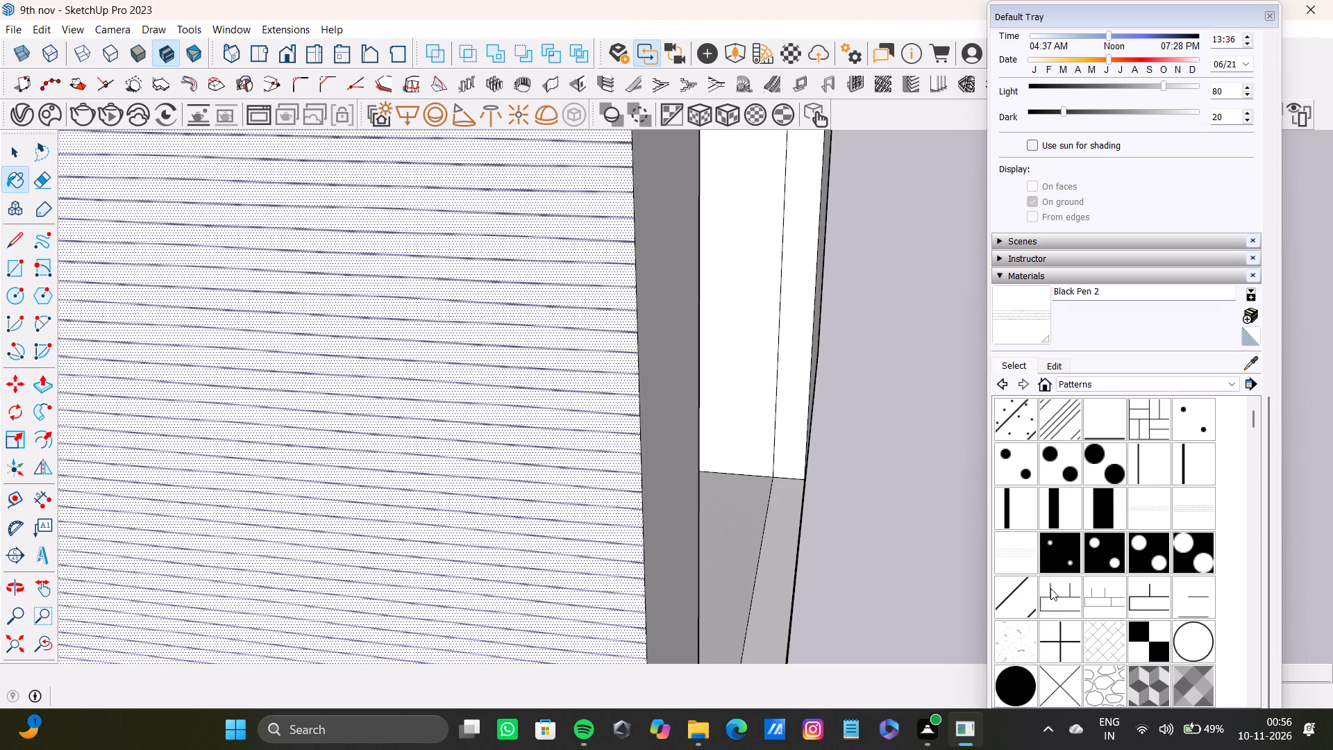
Paint the long outer wall face with the Black Pen 3 pattern.
click(982, 541)
click(1017, 563)
click(611, 388)
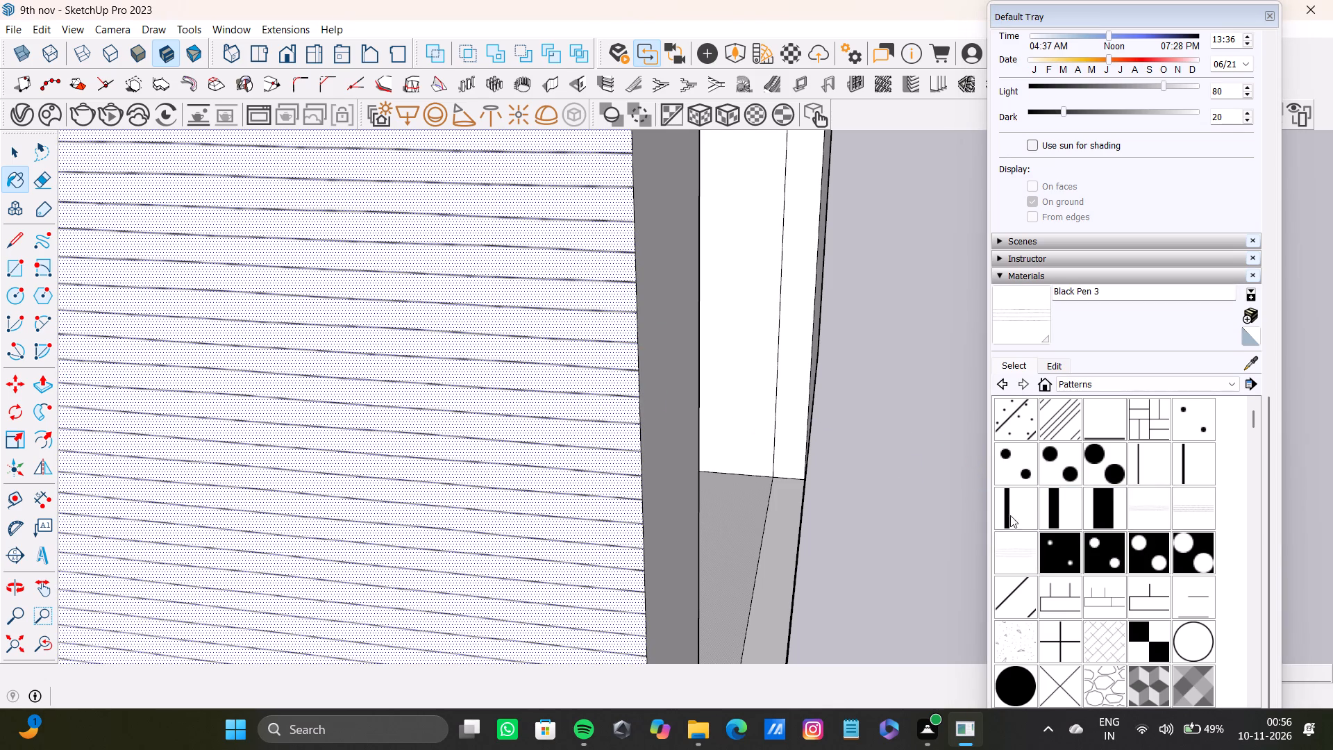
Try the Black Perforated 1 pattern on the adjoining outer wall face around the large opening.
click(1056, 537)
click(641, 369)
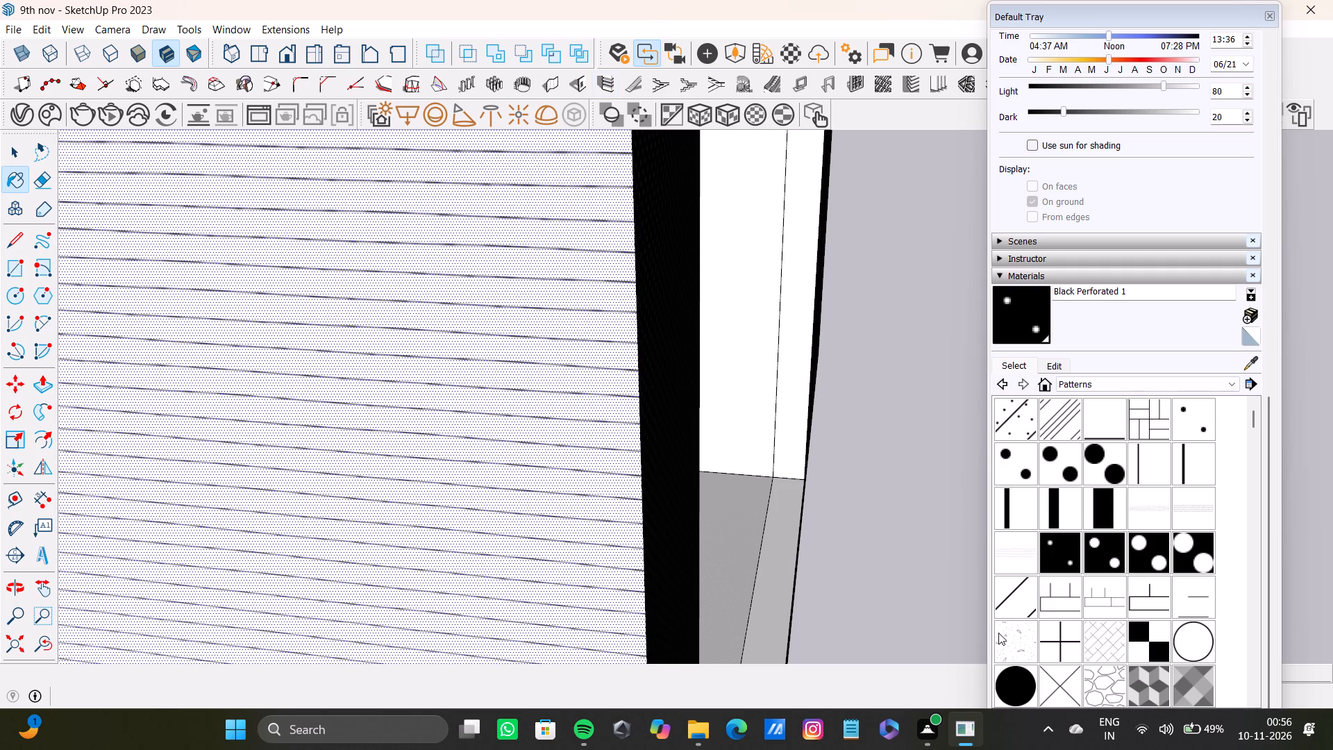
Paint the adjoining outer wall face around the large opening with a running-bond brick line pattern.
click(1146, 604)
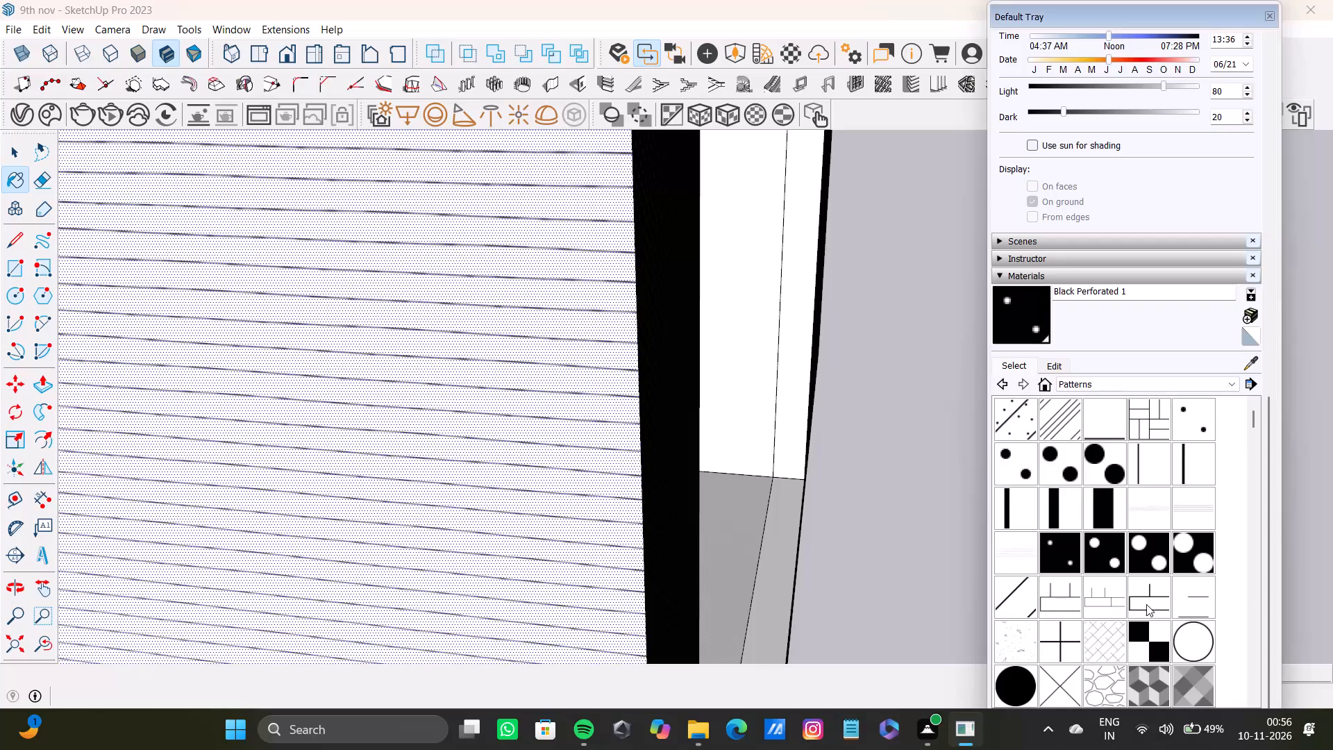
click(644, 501)
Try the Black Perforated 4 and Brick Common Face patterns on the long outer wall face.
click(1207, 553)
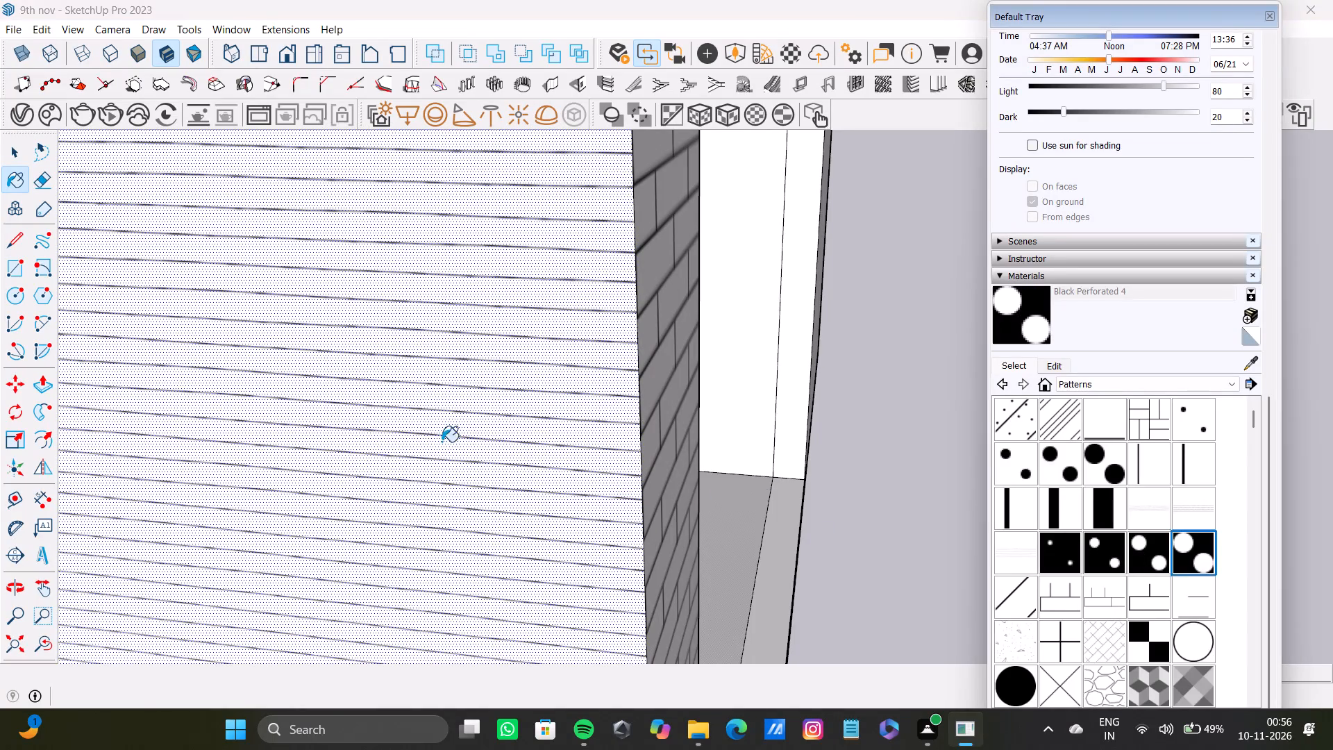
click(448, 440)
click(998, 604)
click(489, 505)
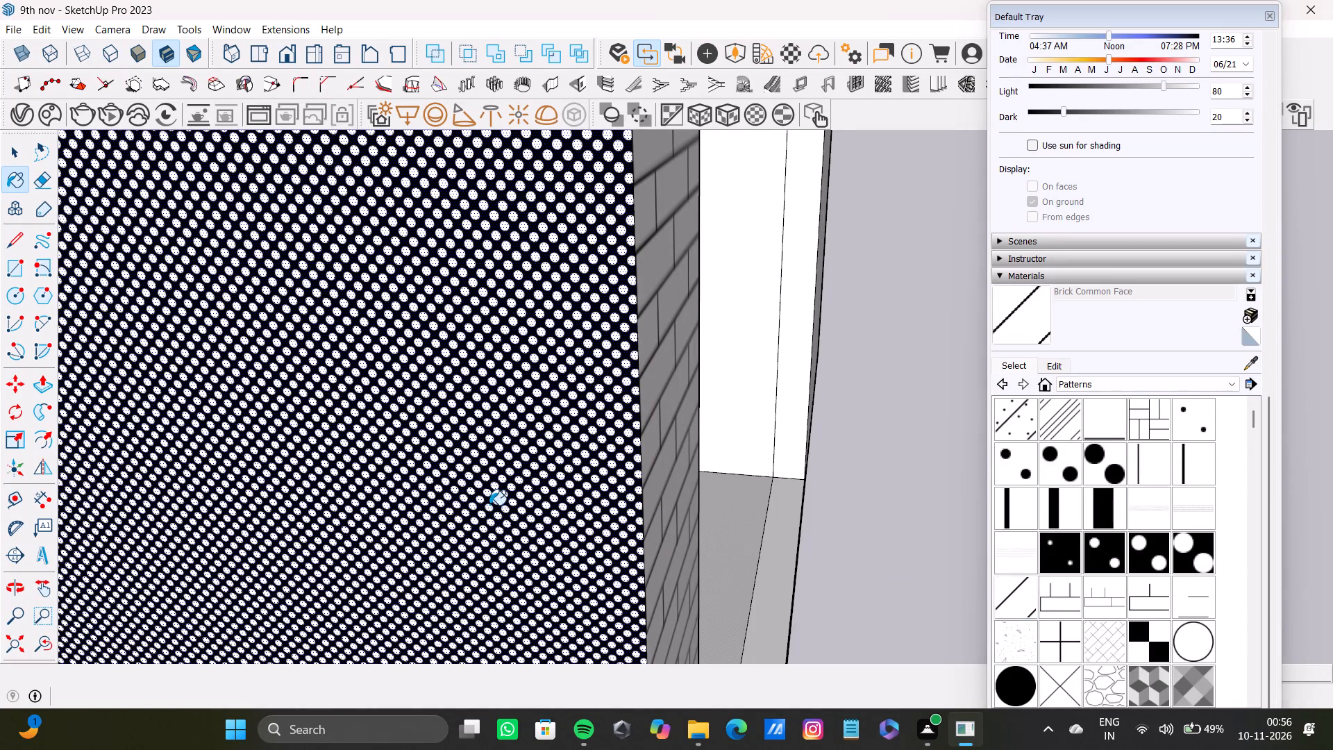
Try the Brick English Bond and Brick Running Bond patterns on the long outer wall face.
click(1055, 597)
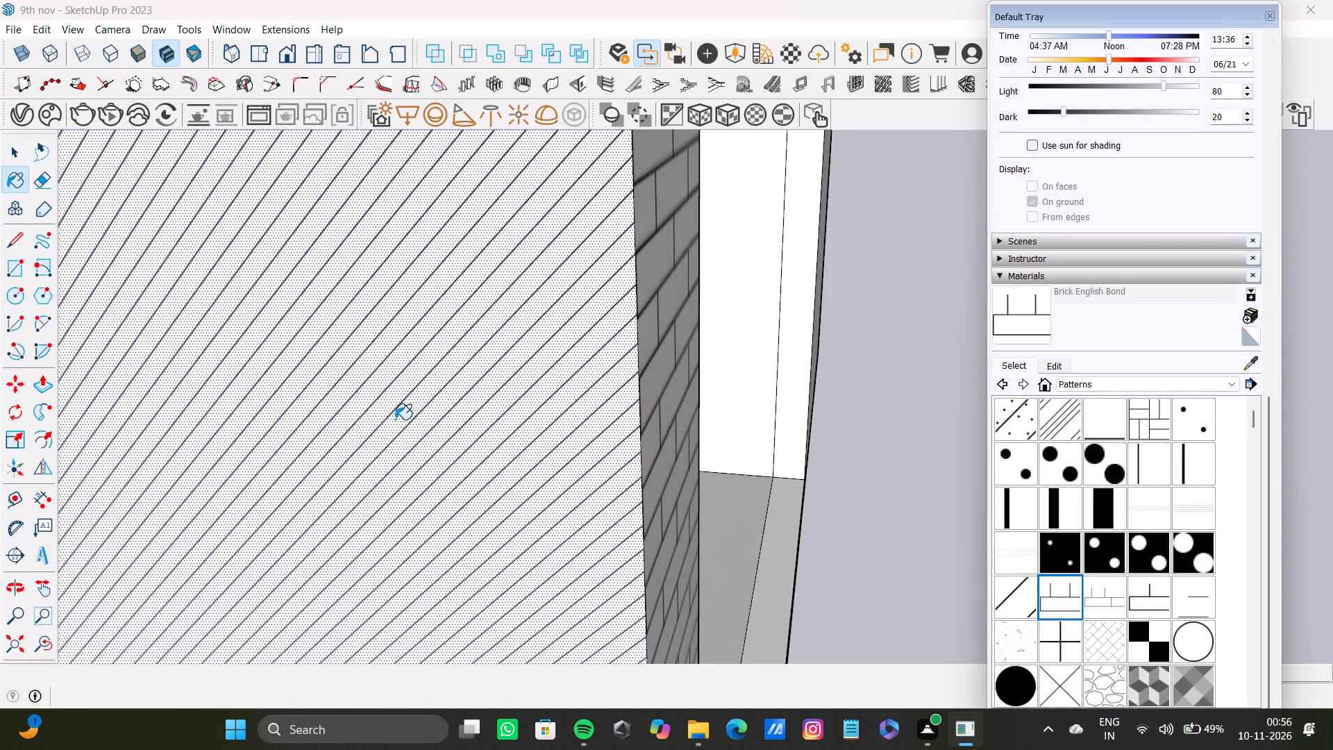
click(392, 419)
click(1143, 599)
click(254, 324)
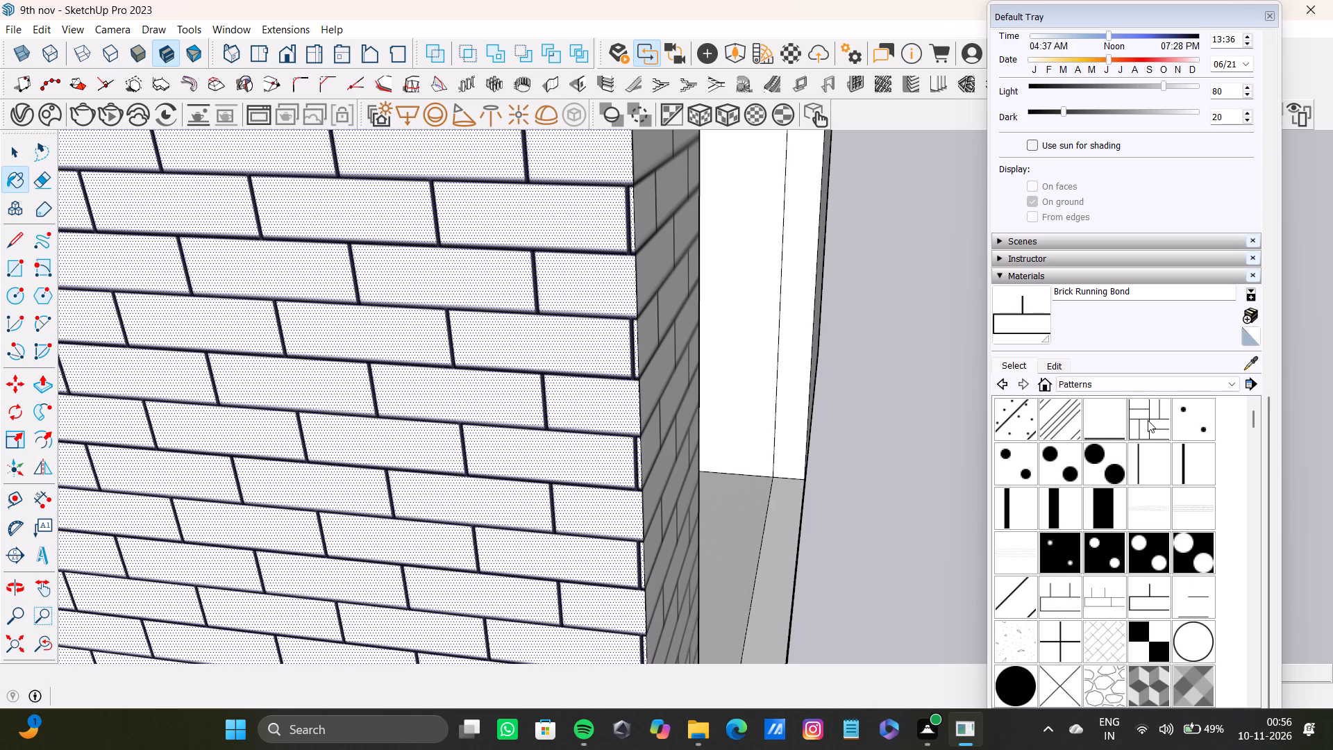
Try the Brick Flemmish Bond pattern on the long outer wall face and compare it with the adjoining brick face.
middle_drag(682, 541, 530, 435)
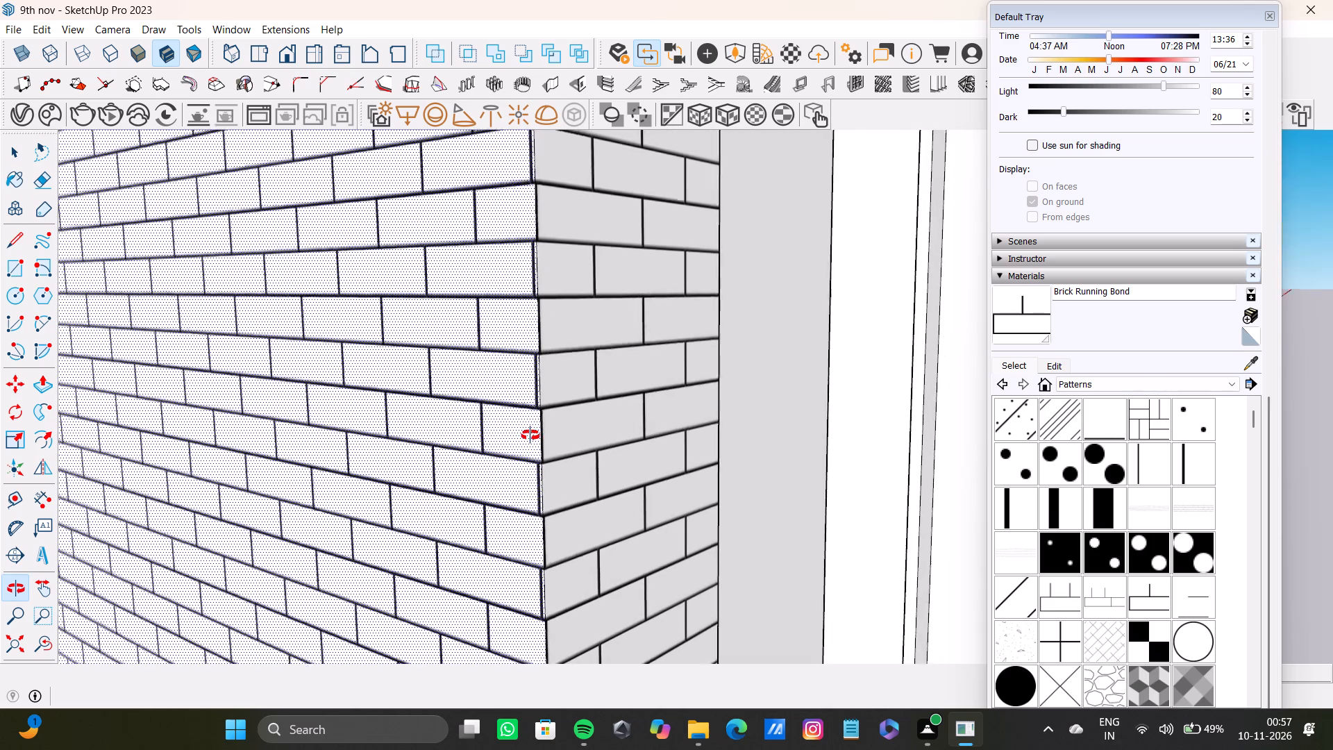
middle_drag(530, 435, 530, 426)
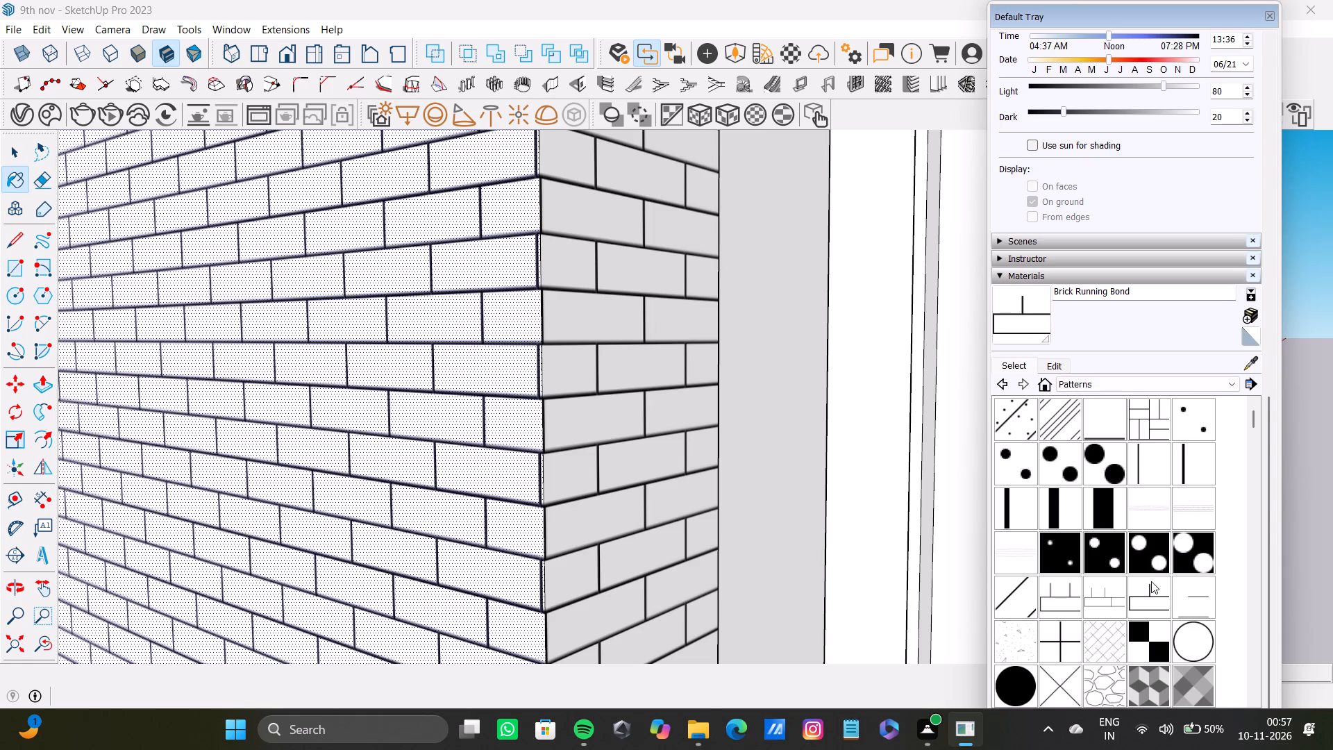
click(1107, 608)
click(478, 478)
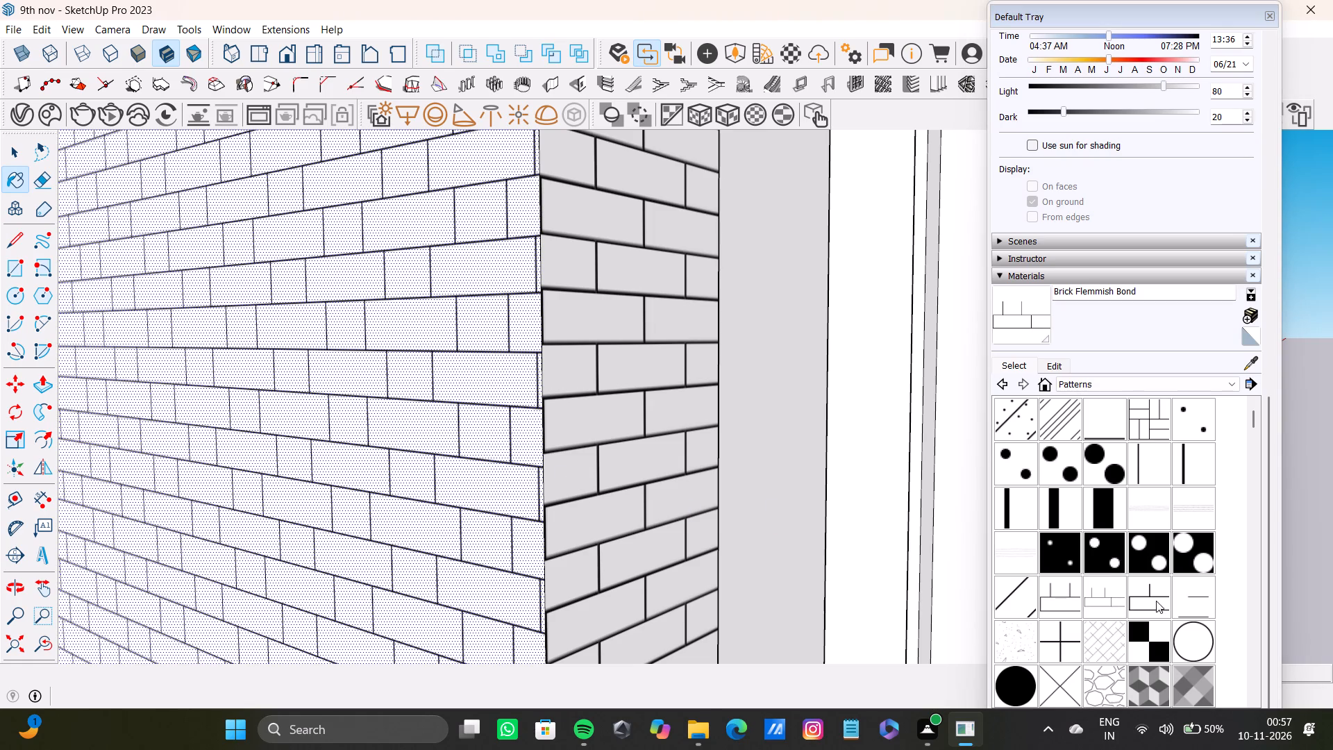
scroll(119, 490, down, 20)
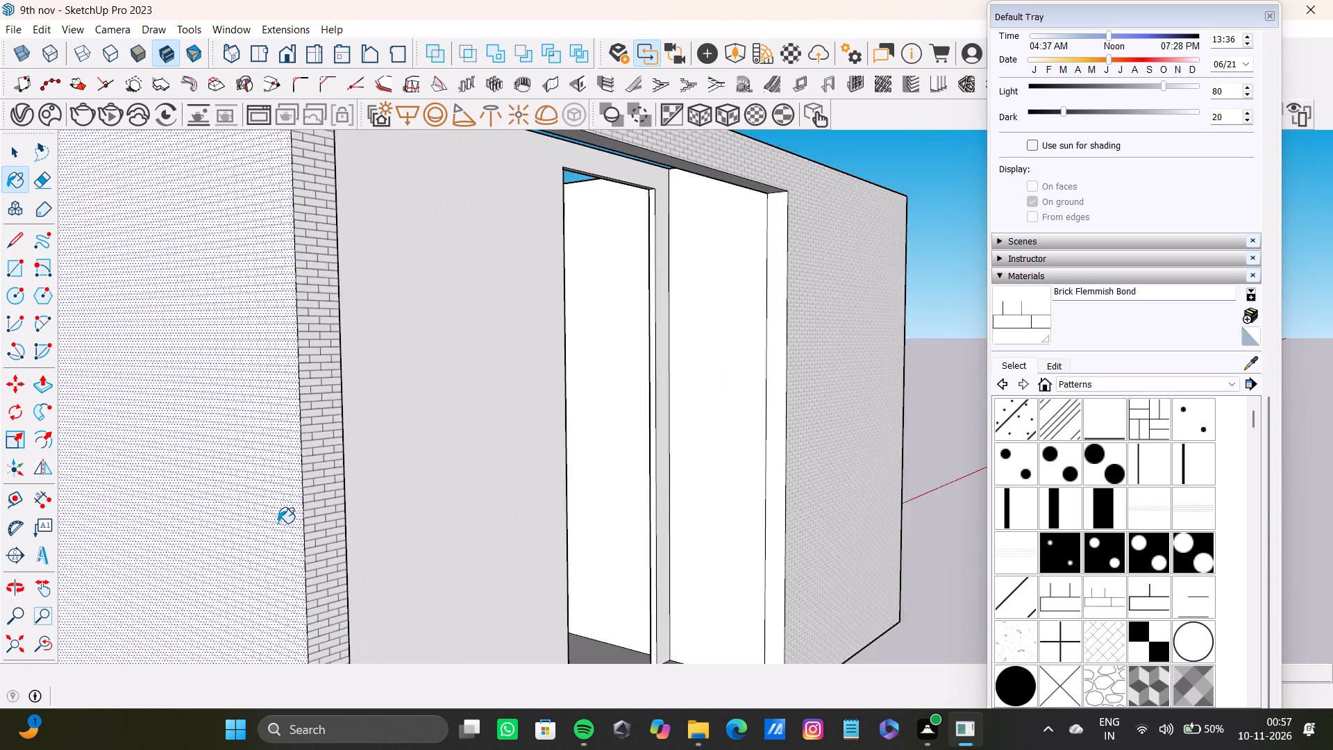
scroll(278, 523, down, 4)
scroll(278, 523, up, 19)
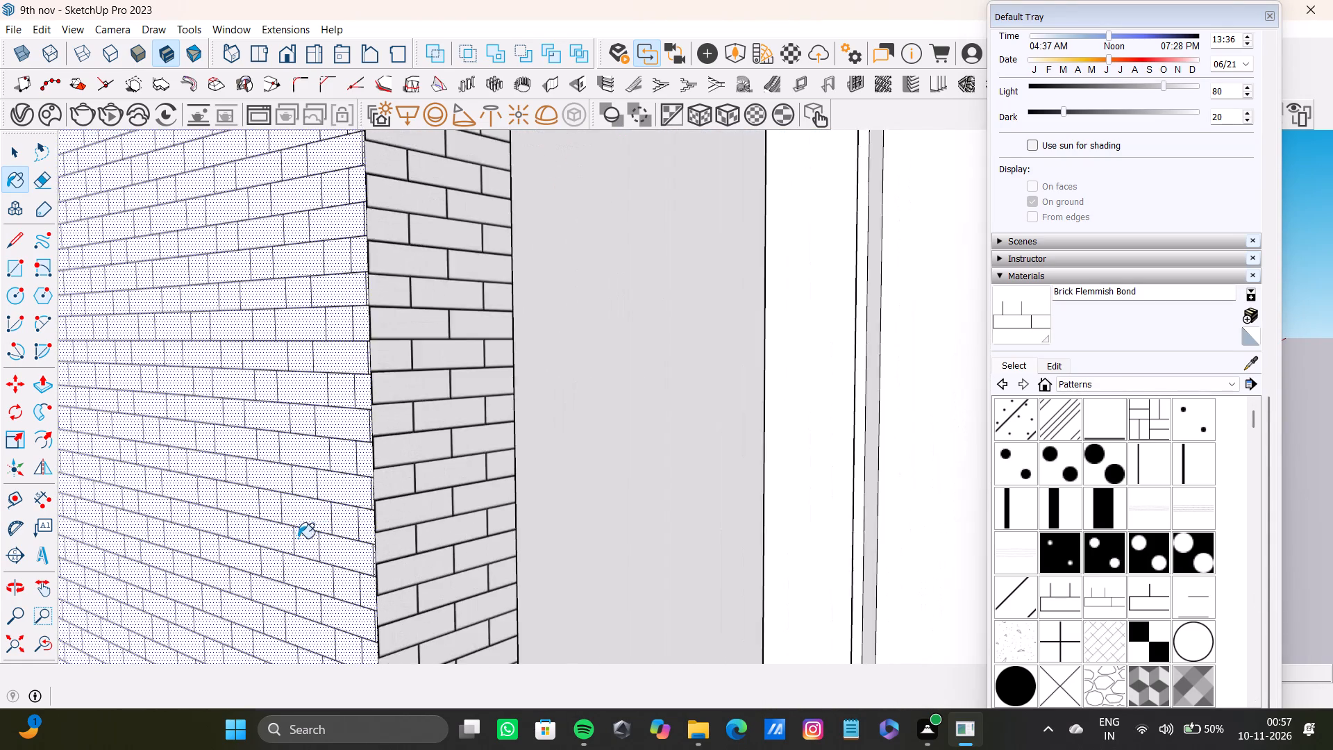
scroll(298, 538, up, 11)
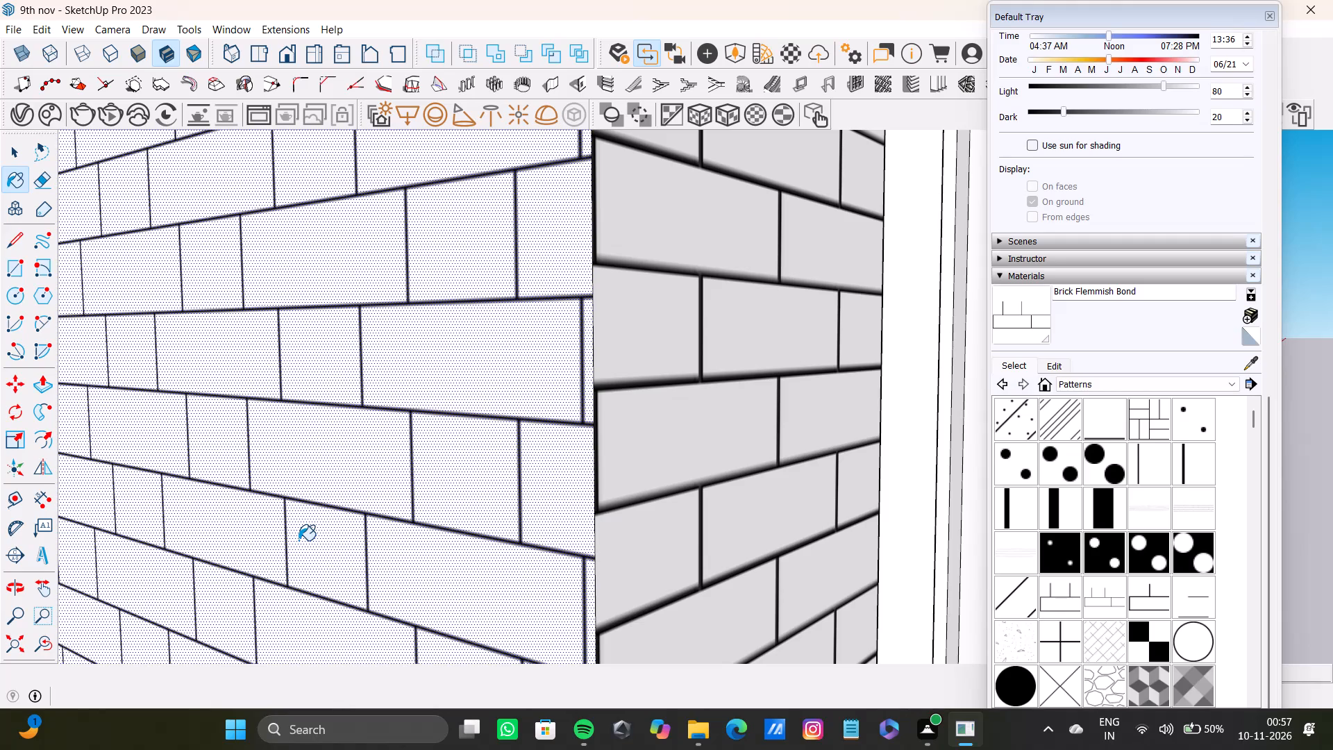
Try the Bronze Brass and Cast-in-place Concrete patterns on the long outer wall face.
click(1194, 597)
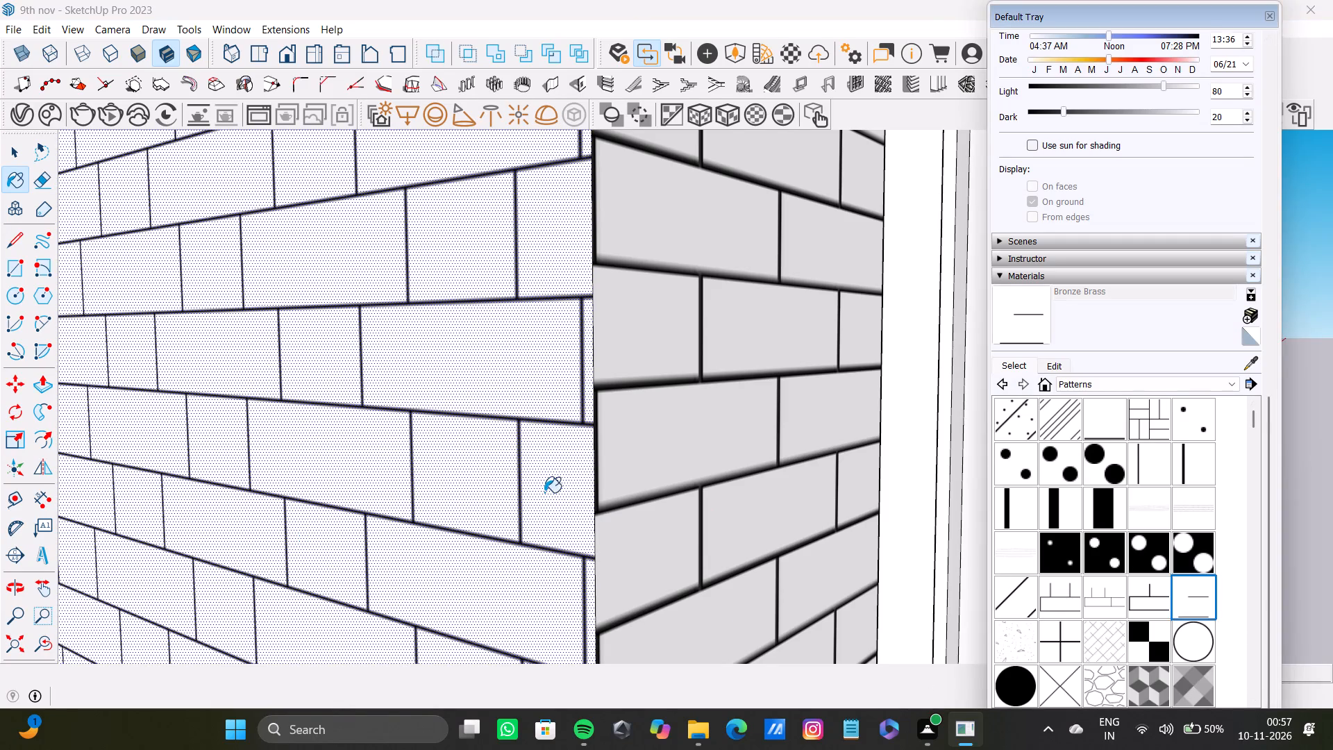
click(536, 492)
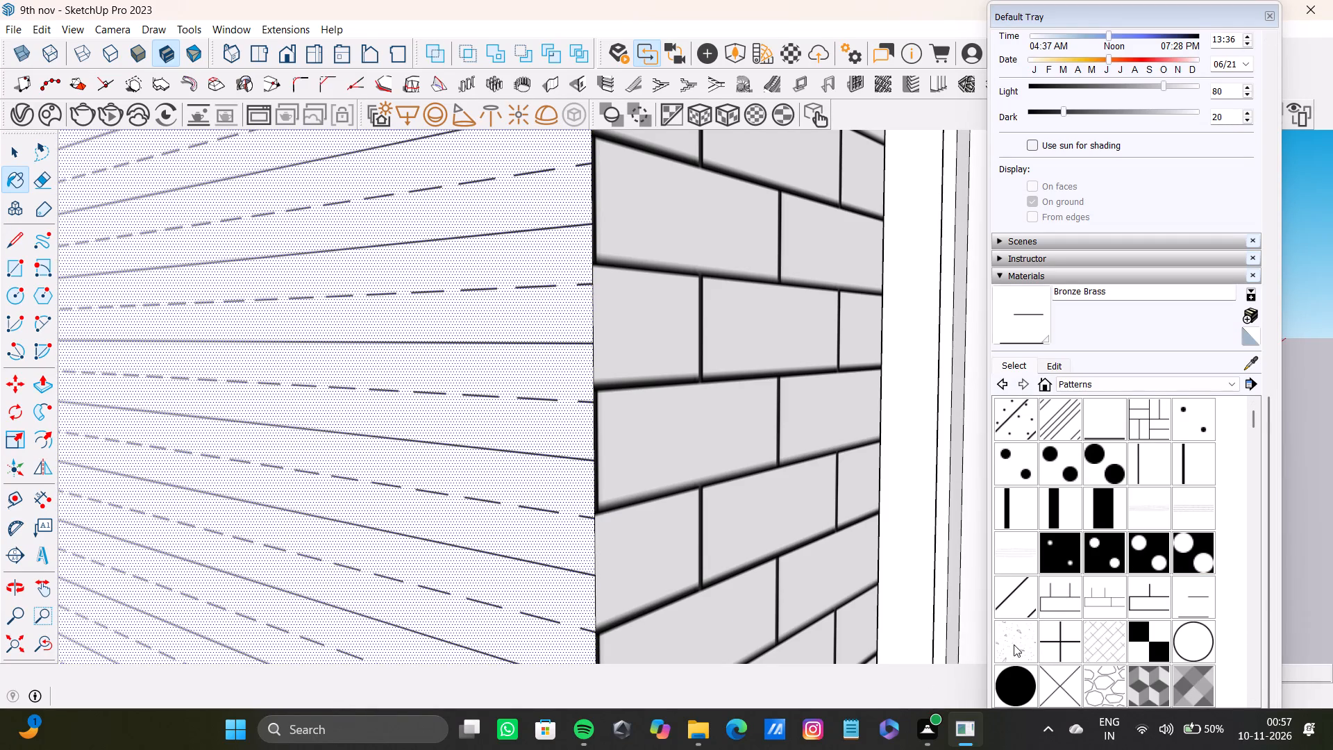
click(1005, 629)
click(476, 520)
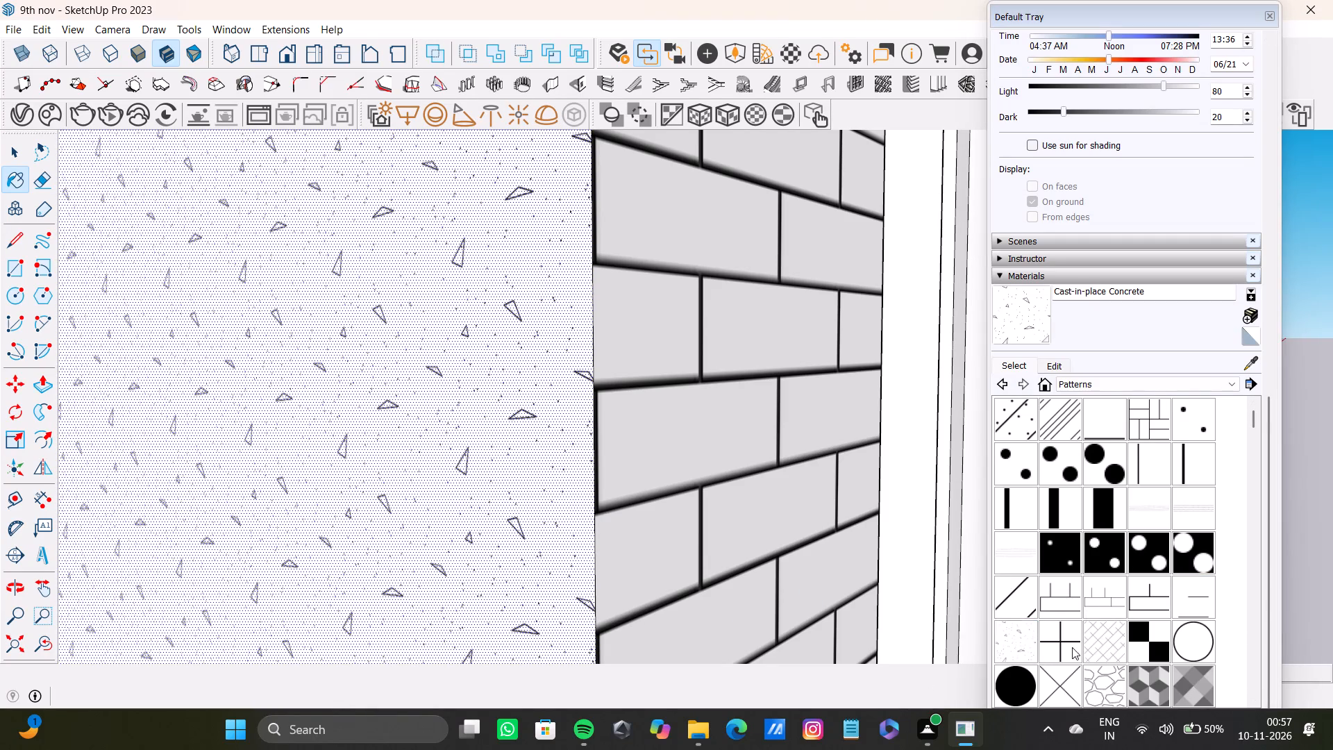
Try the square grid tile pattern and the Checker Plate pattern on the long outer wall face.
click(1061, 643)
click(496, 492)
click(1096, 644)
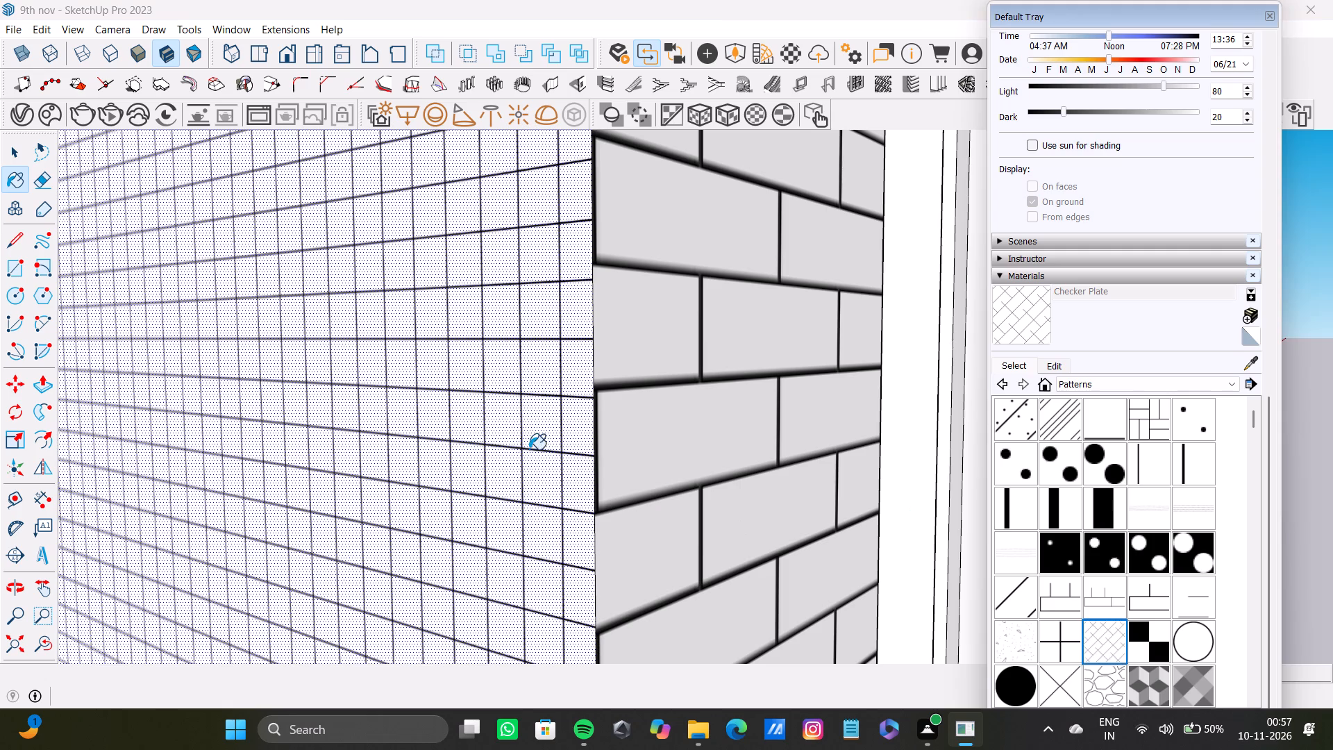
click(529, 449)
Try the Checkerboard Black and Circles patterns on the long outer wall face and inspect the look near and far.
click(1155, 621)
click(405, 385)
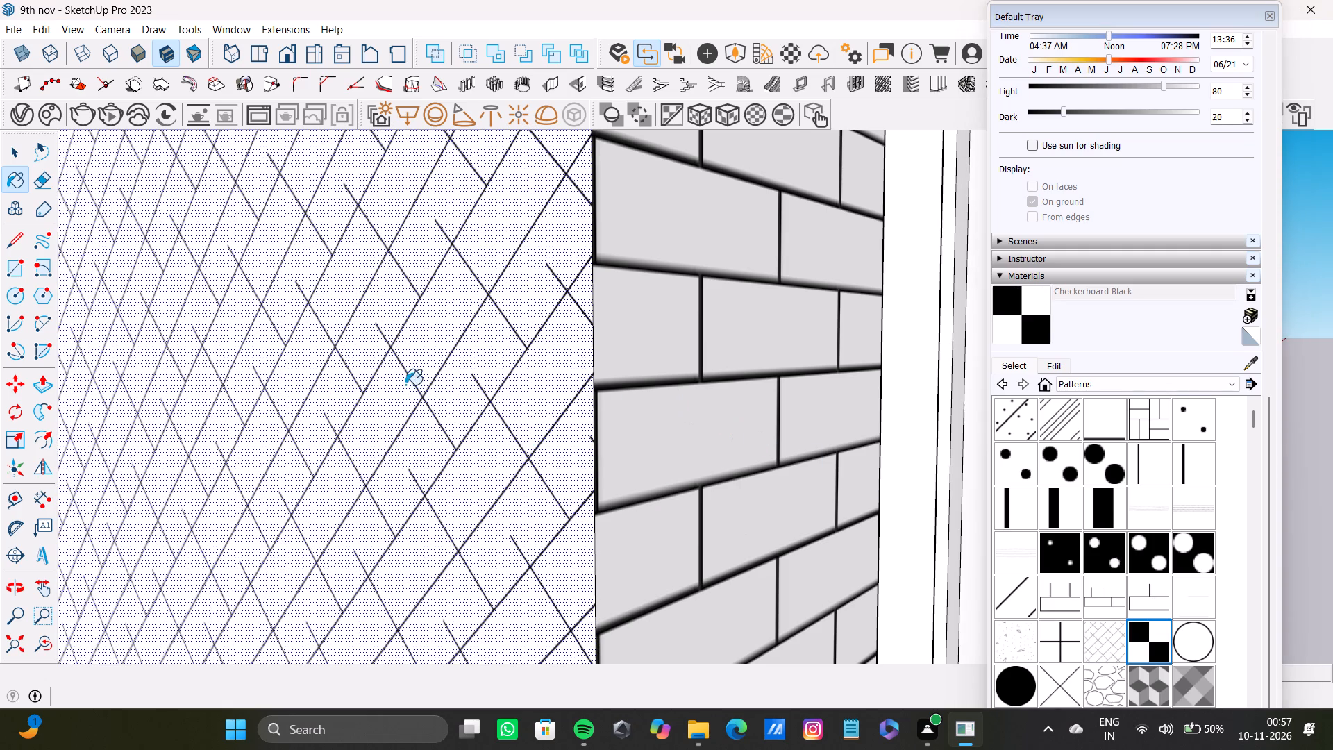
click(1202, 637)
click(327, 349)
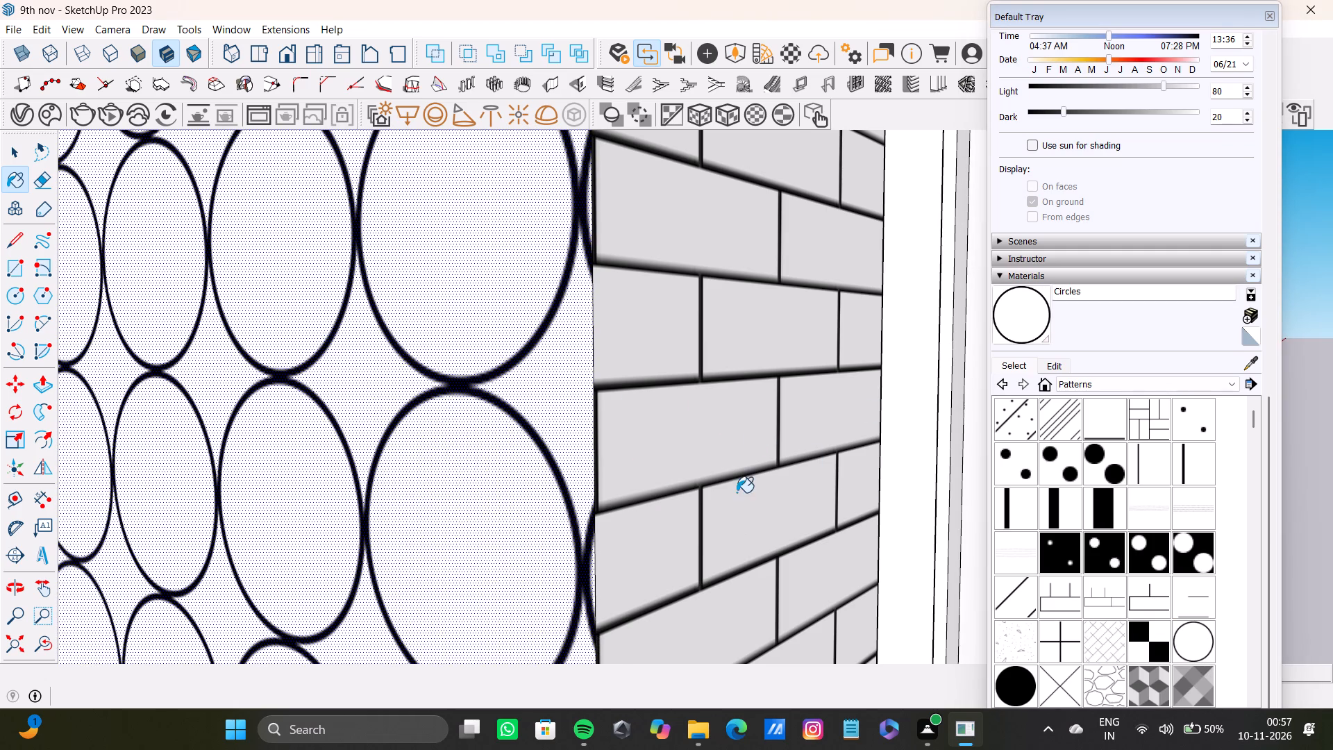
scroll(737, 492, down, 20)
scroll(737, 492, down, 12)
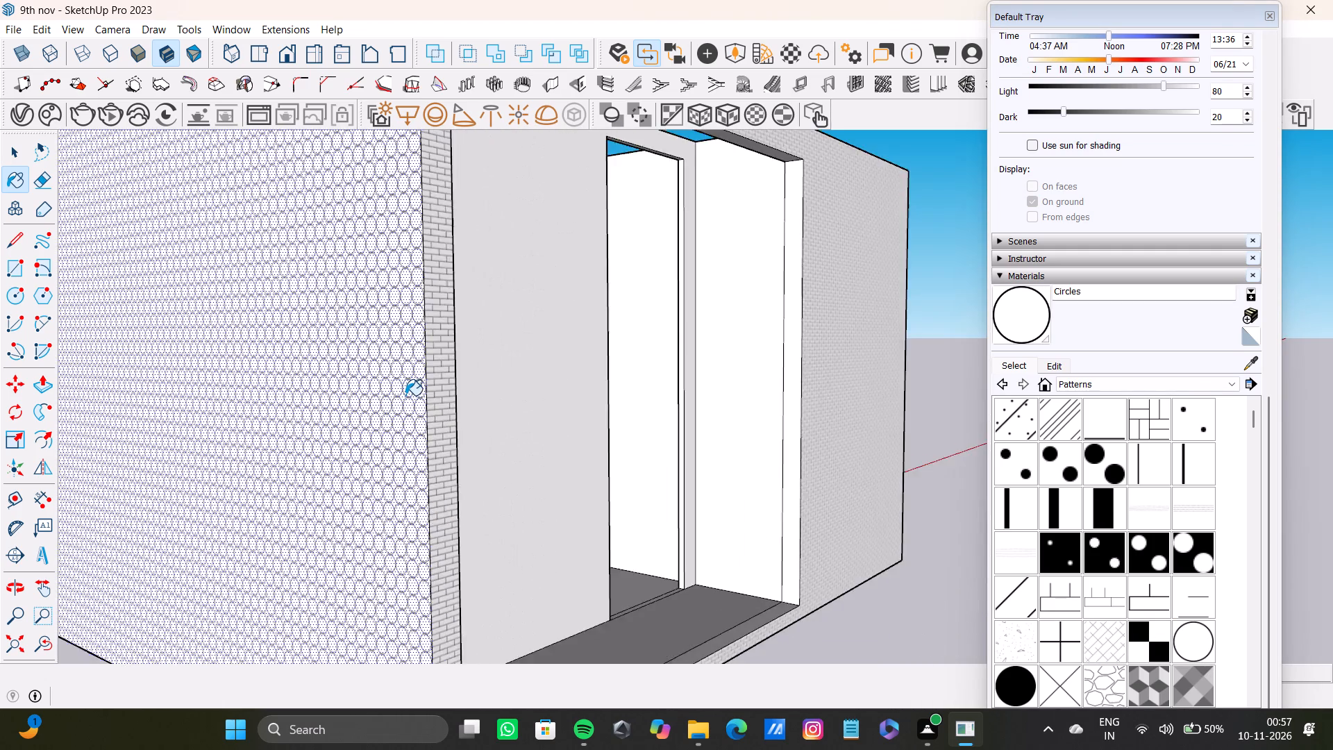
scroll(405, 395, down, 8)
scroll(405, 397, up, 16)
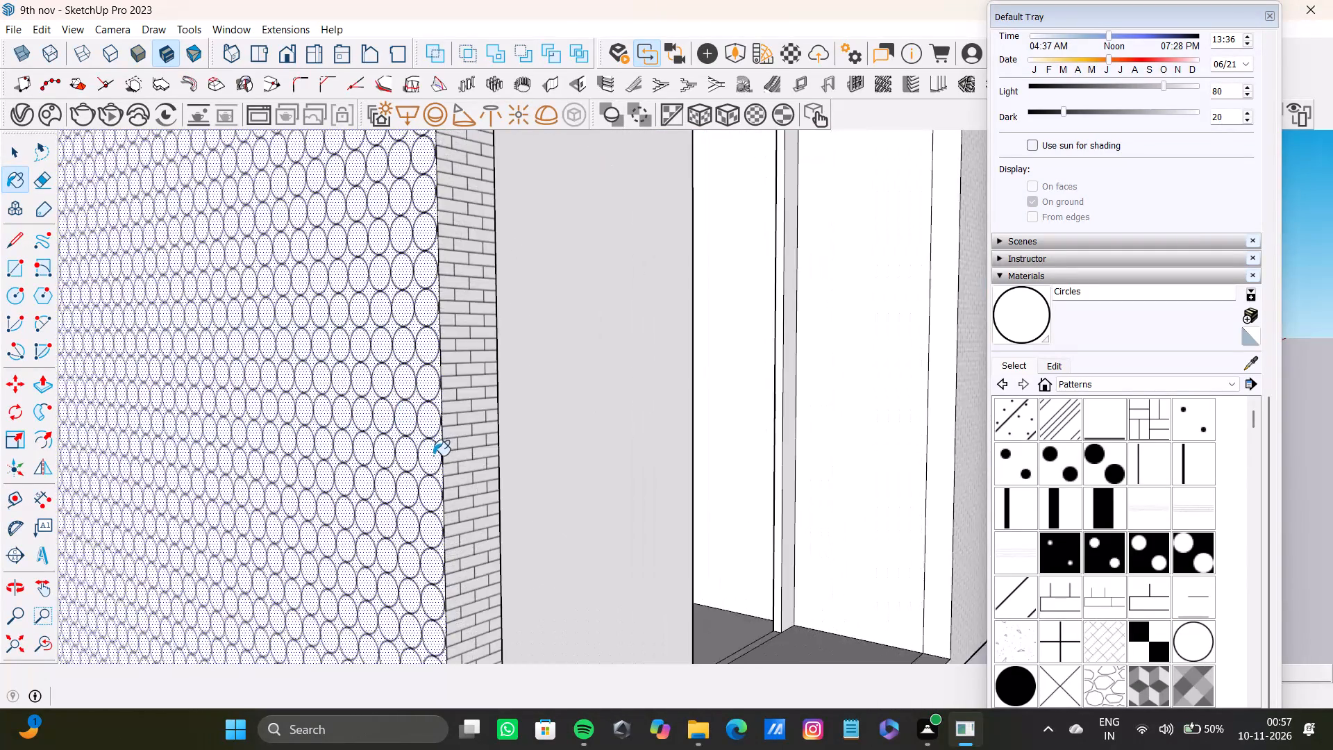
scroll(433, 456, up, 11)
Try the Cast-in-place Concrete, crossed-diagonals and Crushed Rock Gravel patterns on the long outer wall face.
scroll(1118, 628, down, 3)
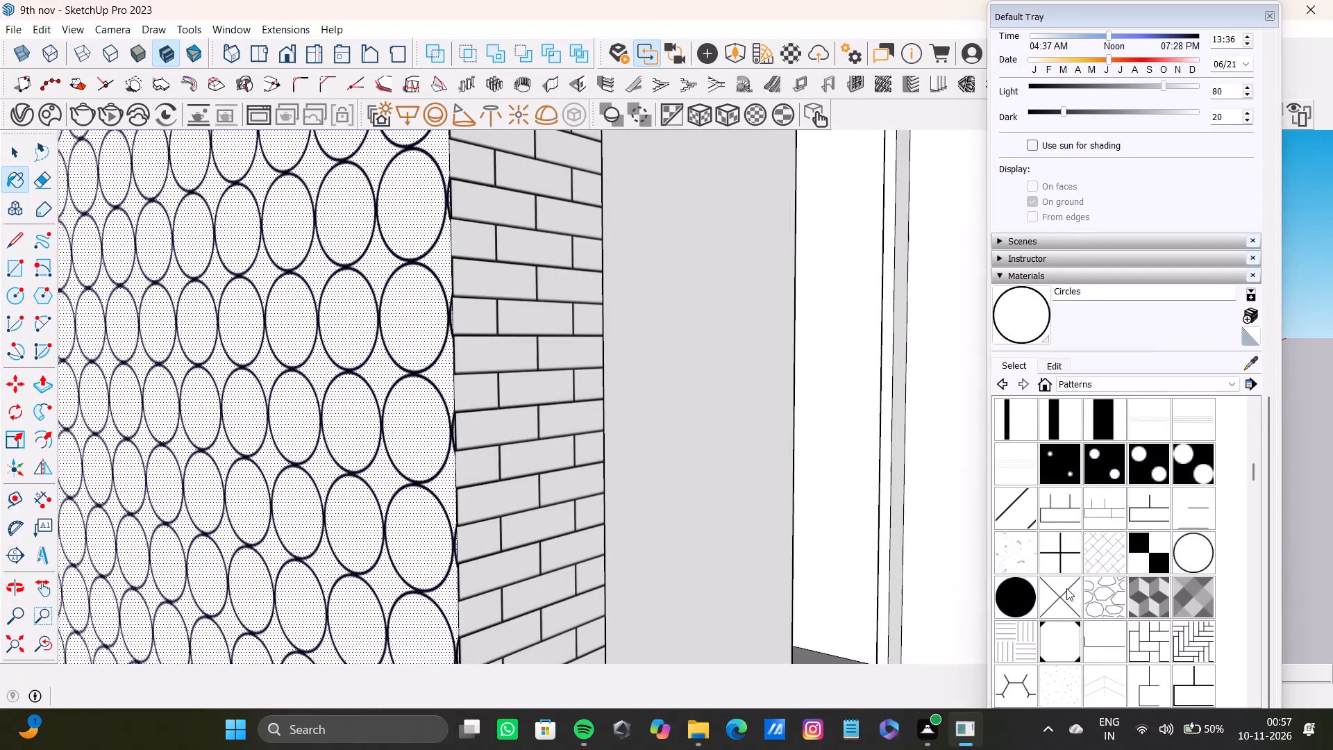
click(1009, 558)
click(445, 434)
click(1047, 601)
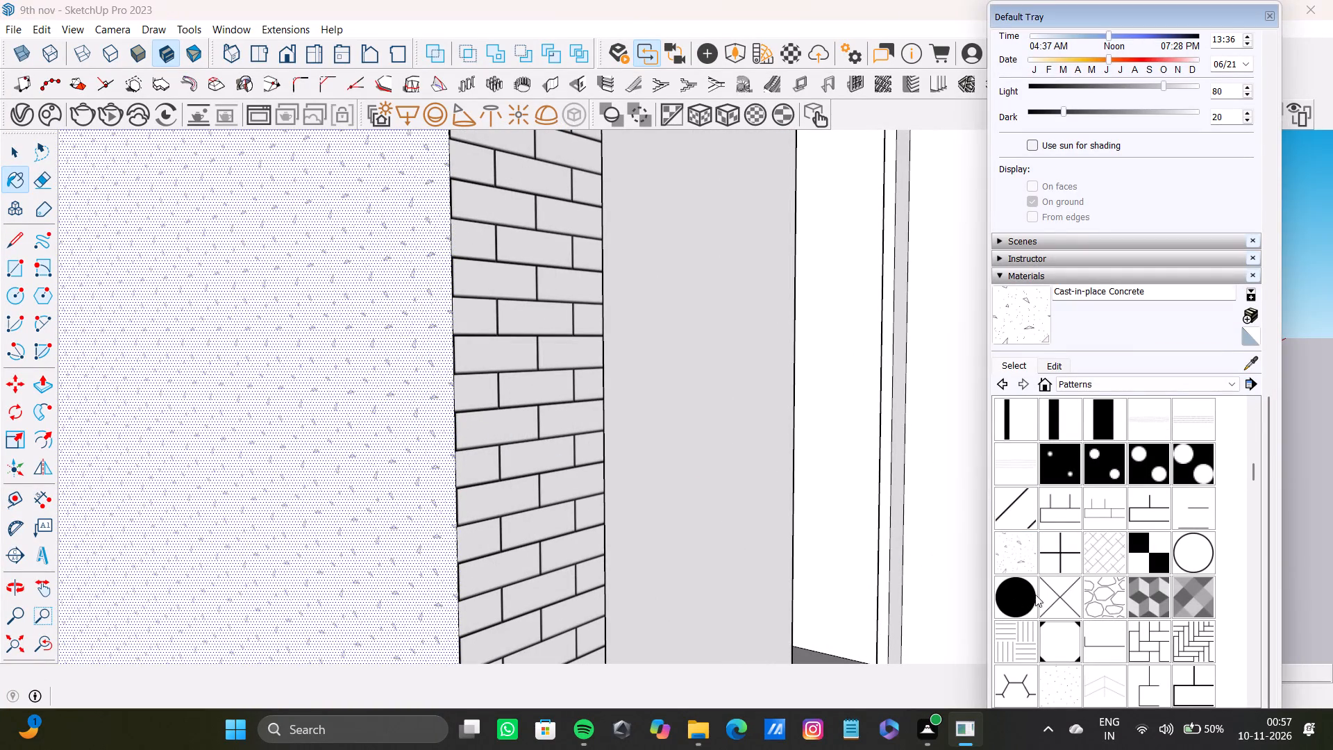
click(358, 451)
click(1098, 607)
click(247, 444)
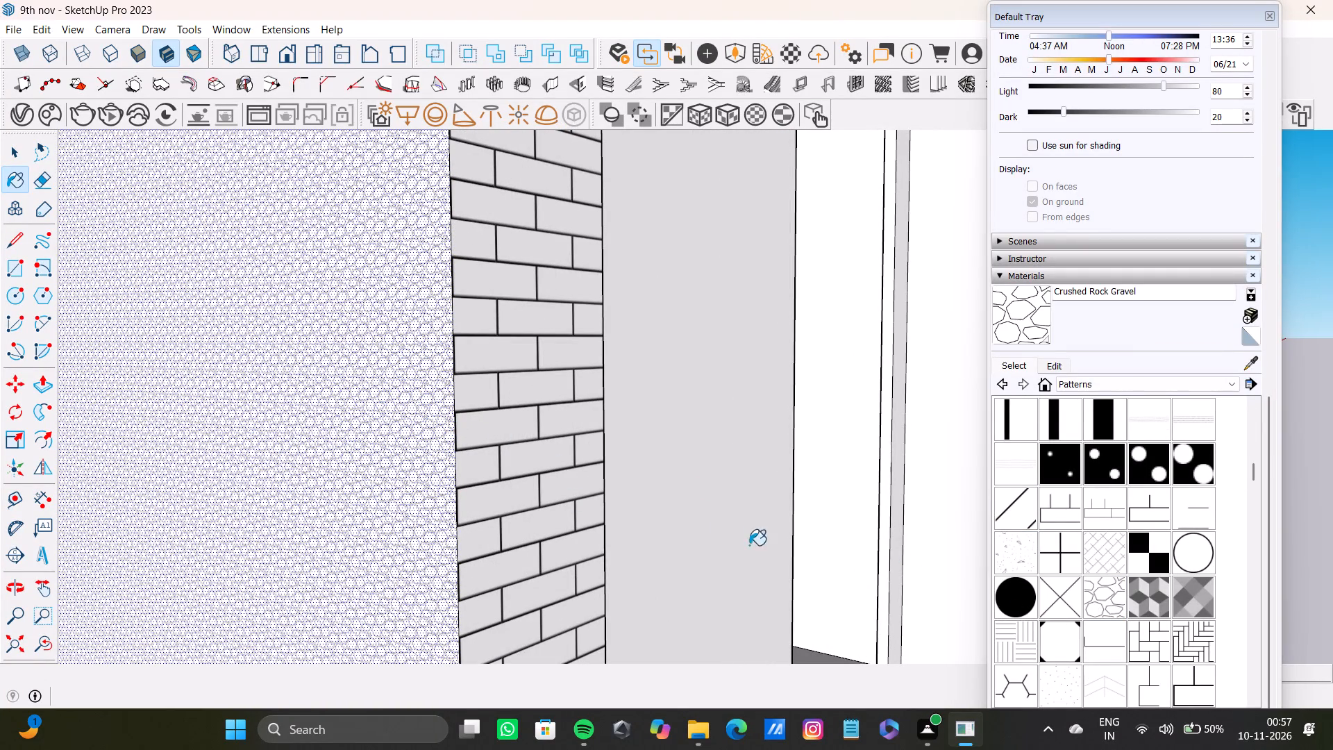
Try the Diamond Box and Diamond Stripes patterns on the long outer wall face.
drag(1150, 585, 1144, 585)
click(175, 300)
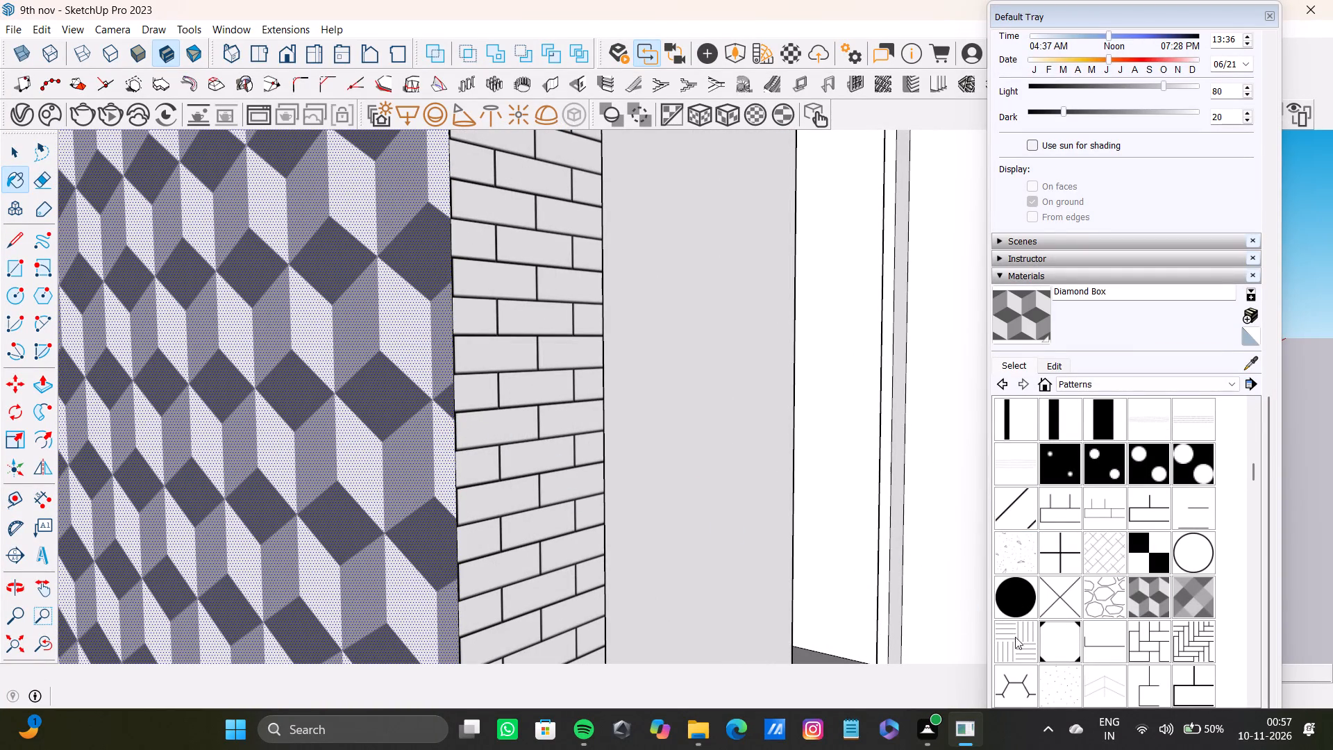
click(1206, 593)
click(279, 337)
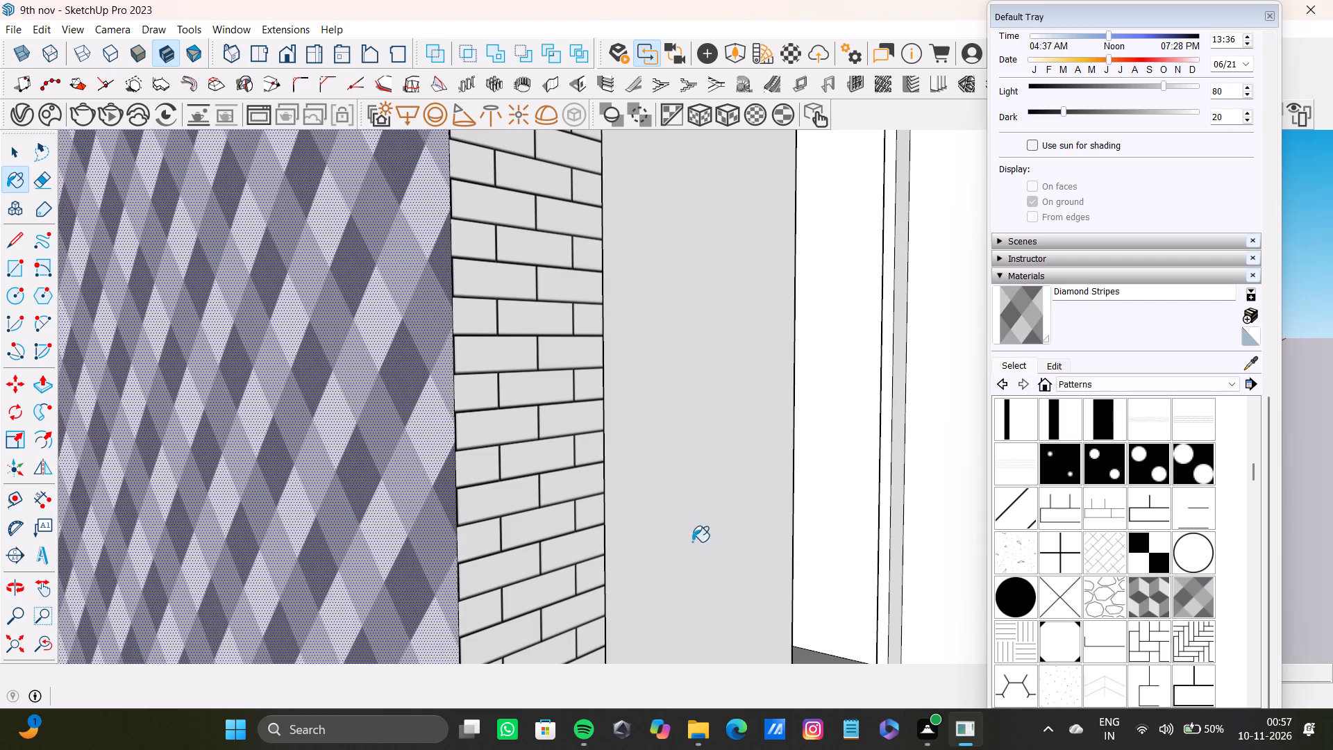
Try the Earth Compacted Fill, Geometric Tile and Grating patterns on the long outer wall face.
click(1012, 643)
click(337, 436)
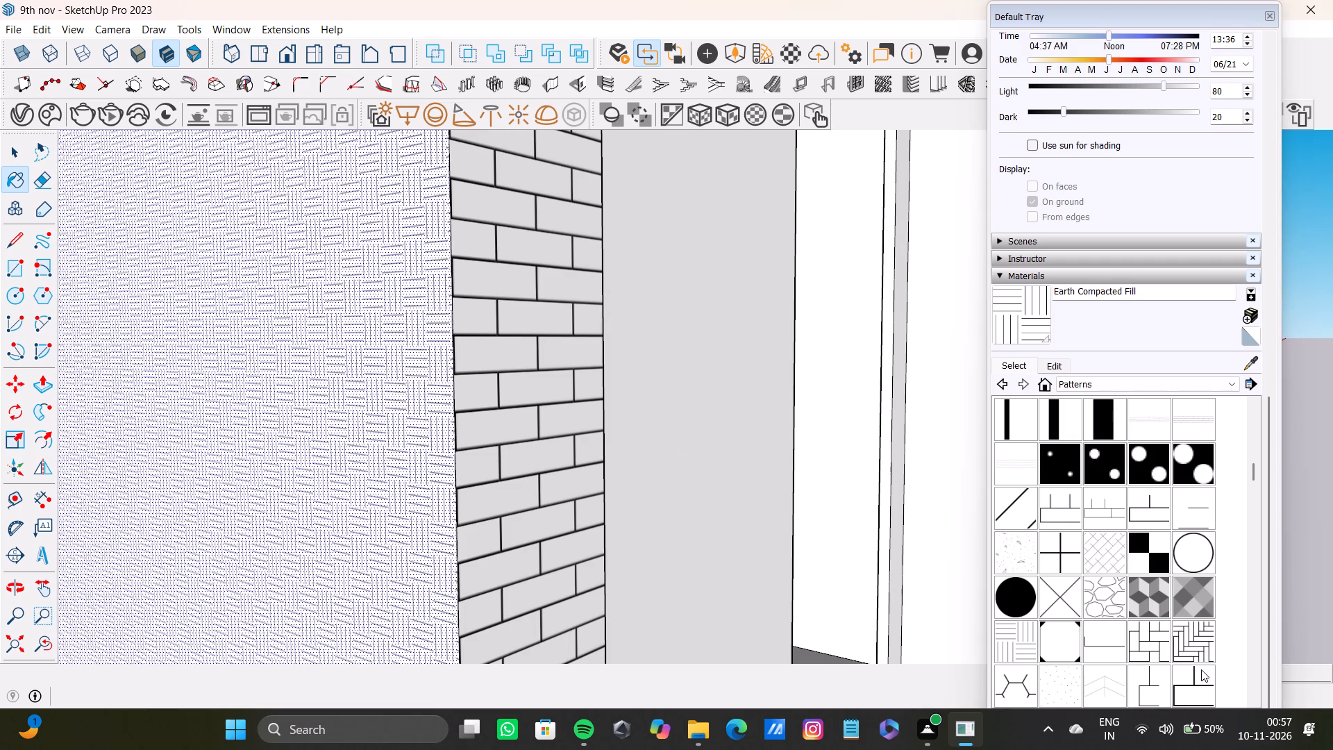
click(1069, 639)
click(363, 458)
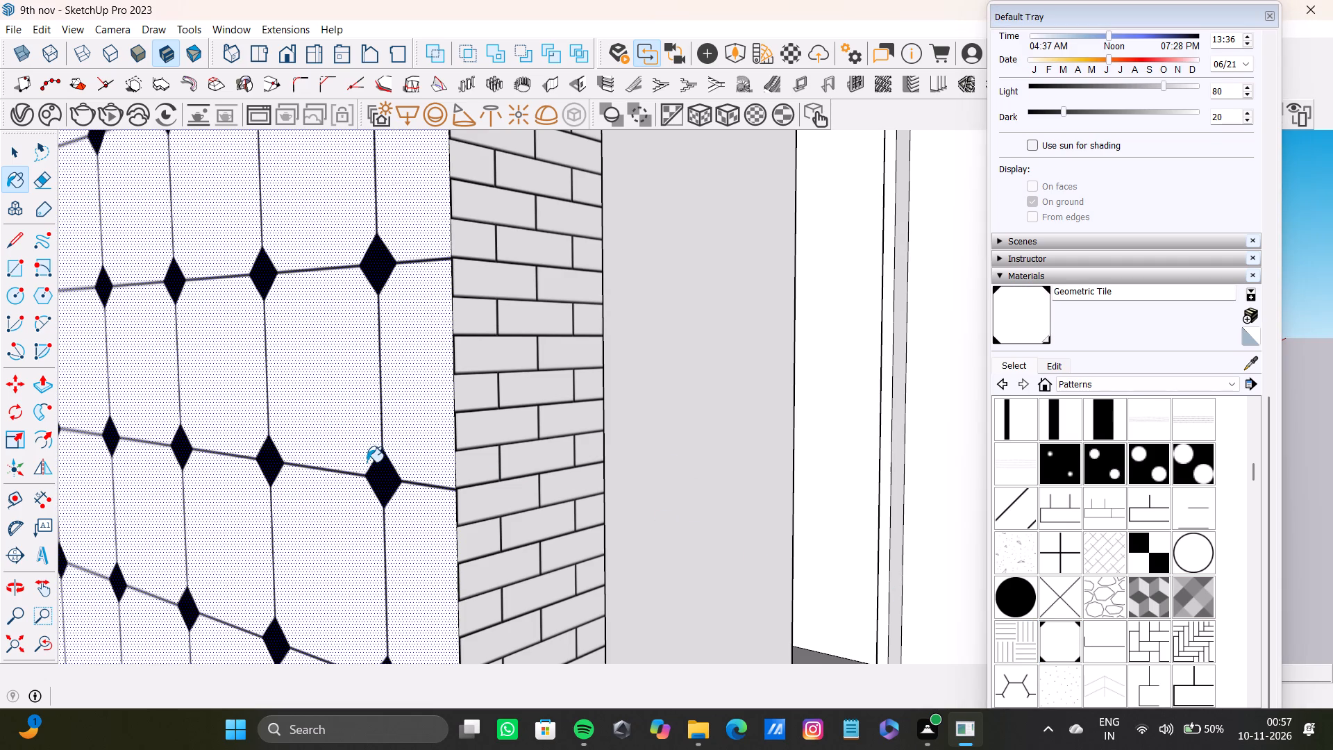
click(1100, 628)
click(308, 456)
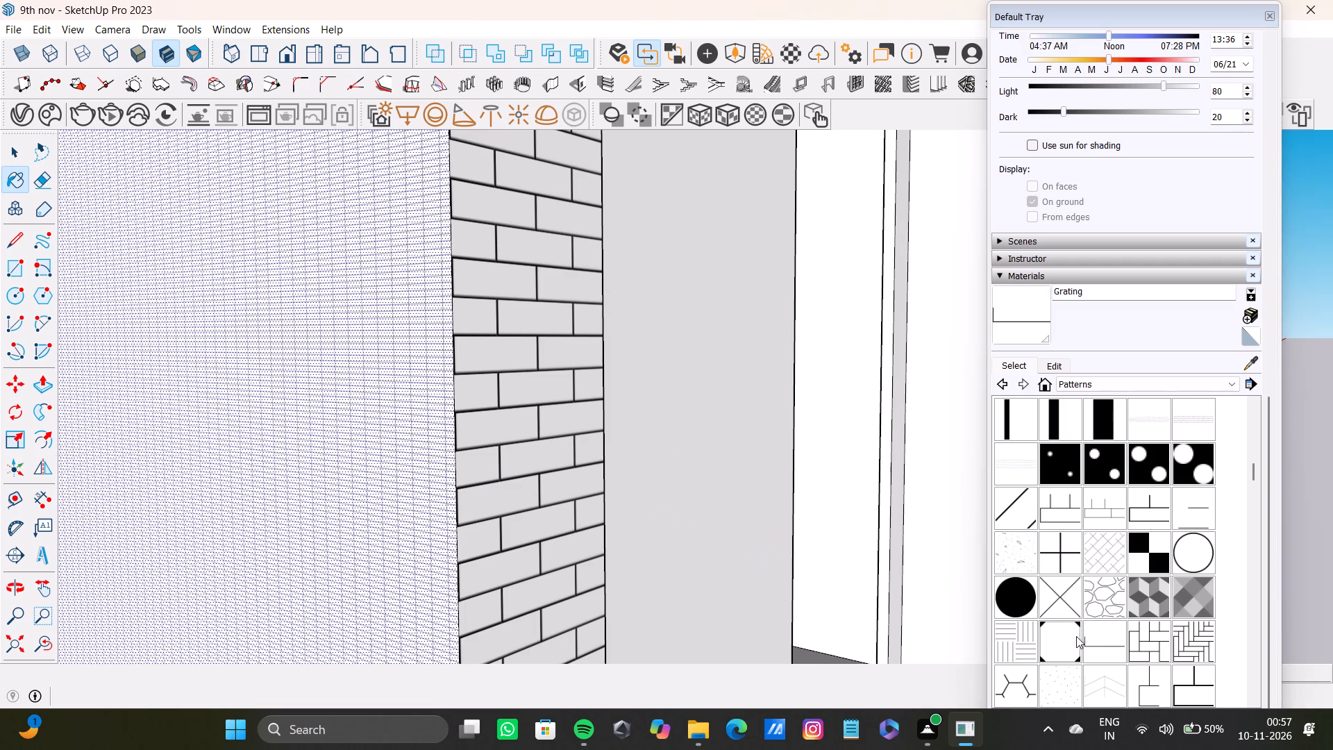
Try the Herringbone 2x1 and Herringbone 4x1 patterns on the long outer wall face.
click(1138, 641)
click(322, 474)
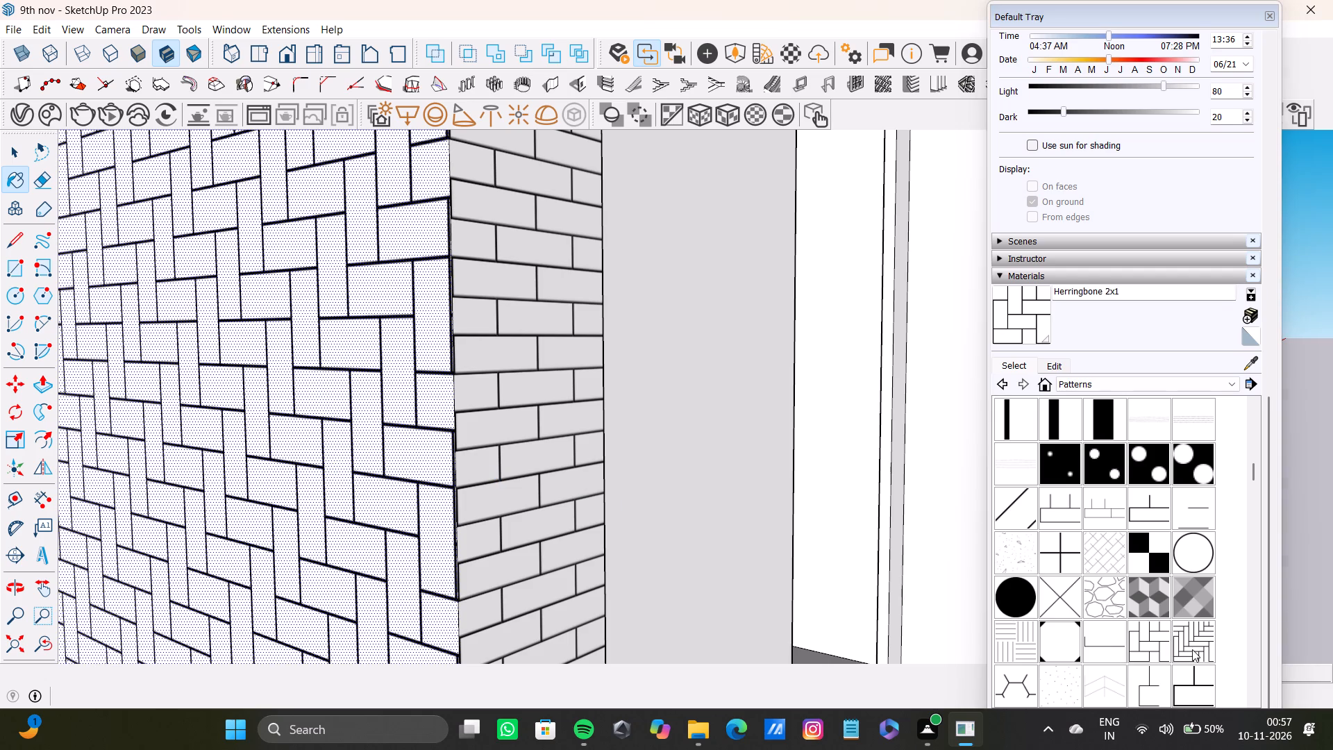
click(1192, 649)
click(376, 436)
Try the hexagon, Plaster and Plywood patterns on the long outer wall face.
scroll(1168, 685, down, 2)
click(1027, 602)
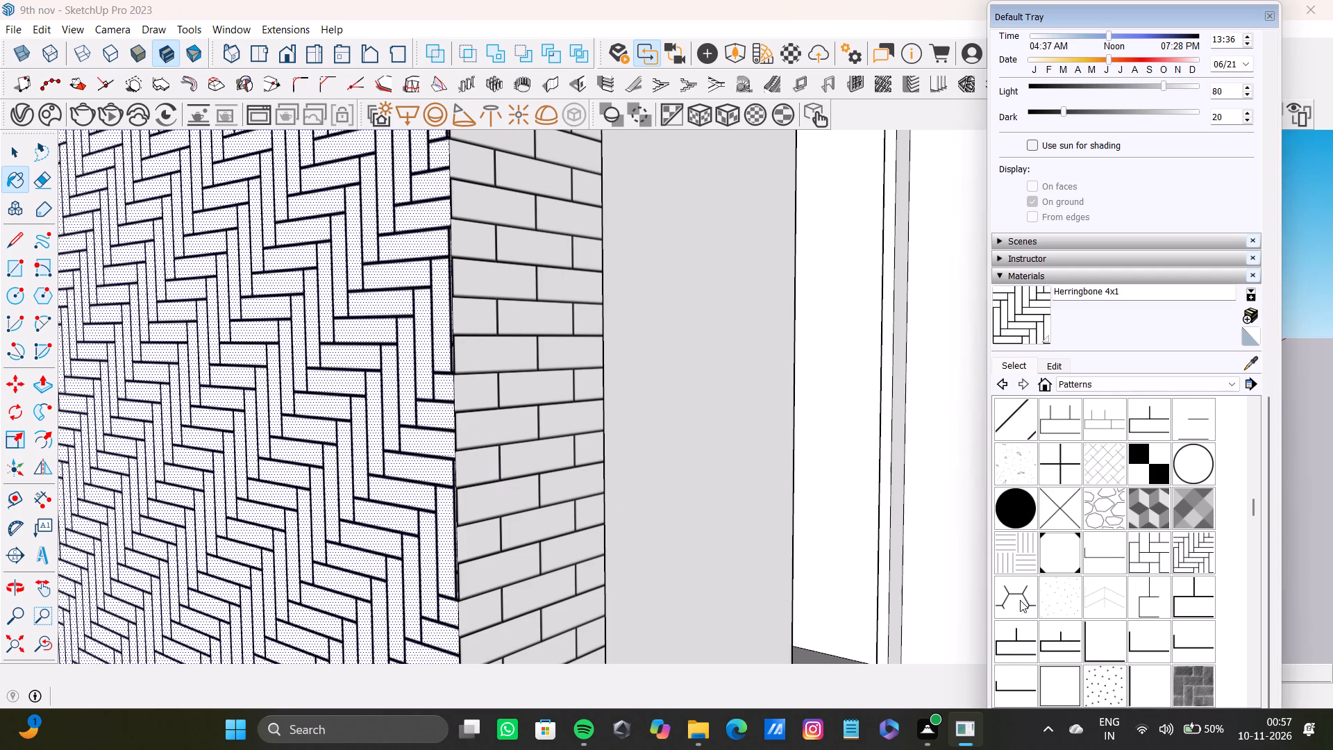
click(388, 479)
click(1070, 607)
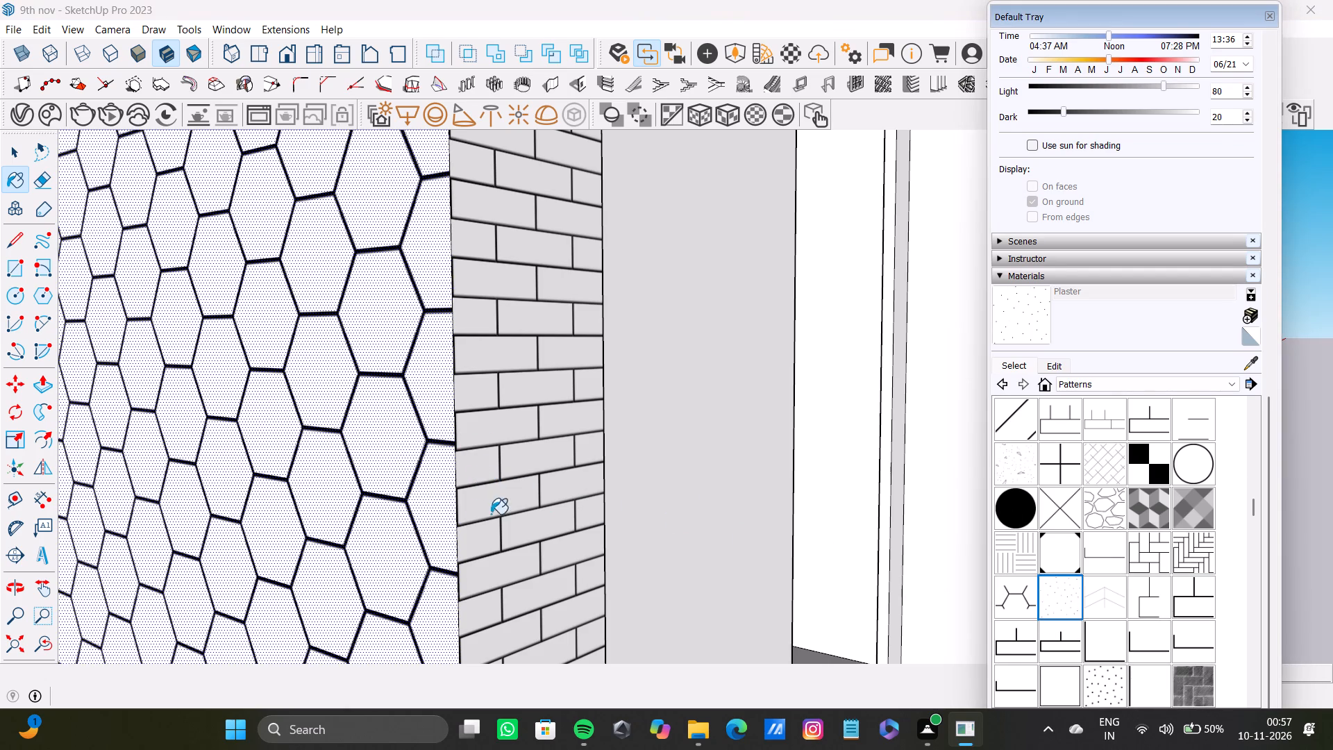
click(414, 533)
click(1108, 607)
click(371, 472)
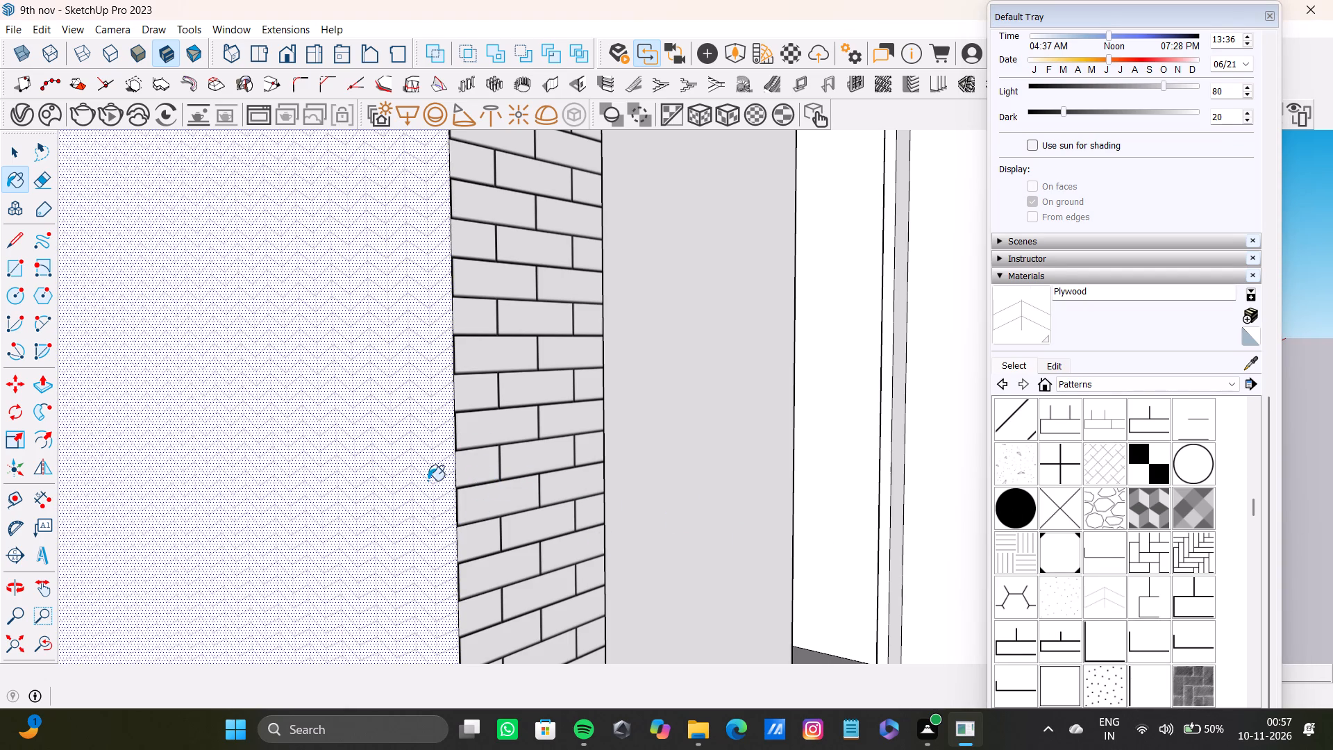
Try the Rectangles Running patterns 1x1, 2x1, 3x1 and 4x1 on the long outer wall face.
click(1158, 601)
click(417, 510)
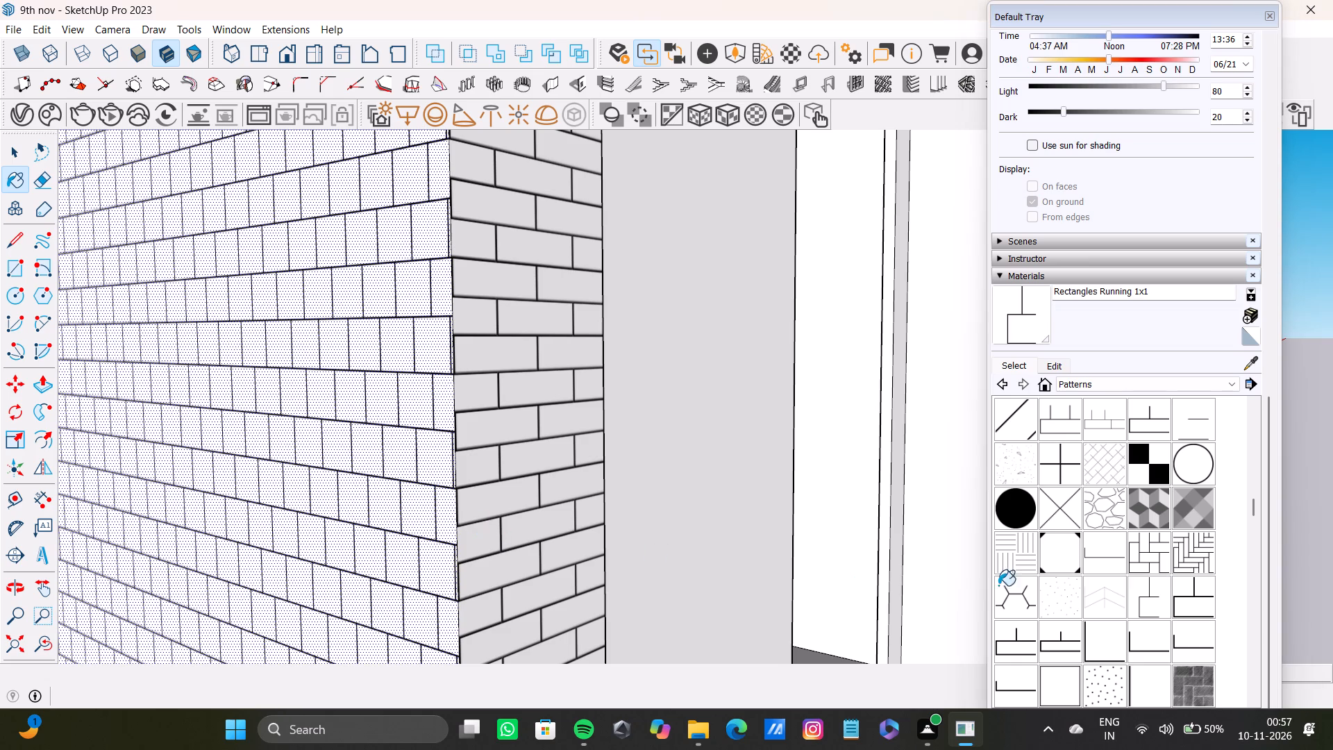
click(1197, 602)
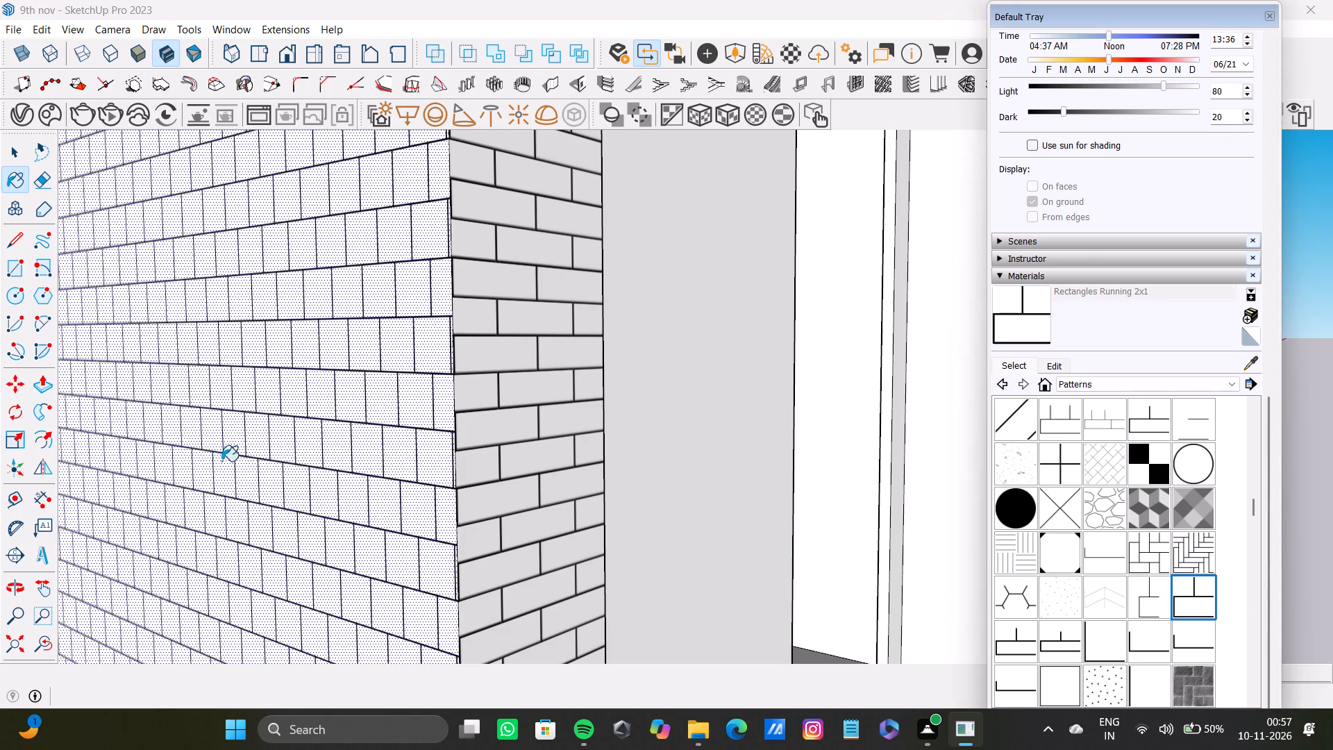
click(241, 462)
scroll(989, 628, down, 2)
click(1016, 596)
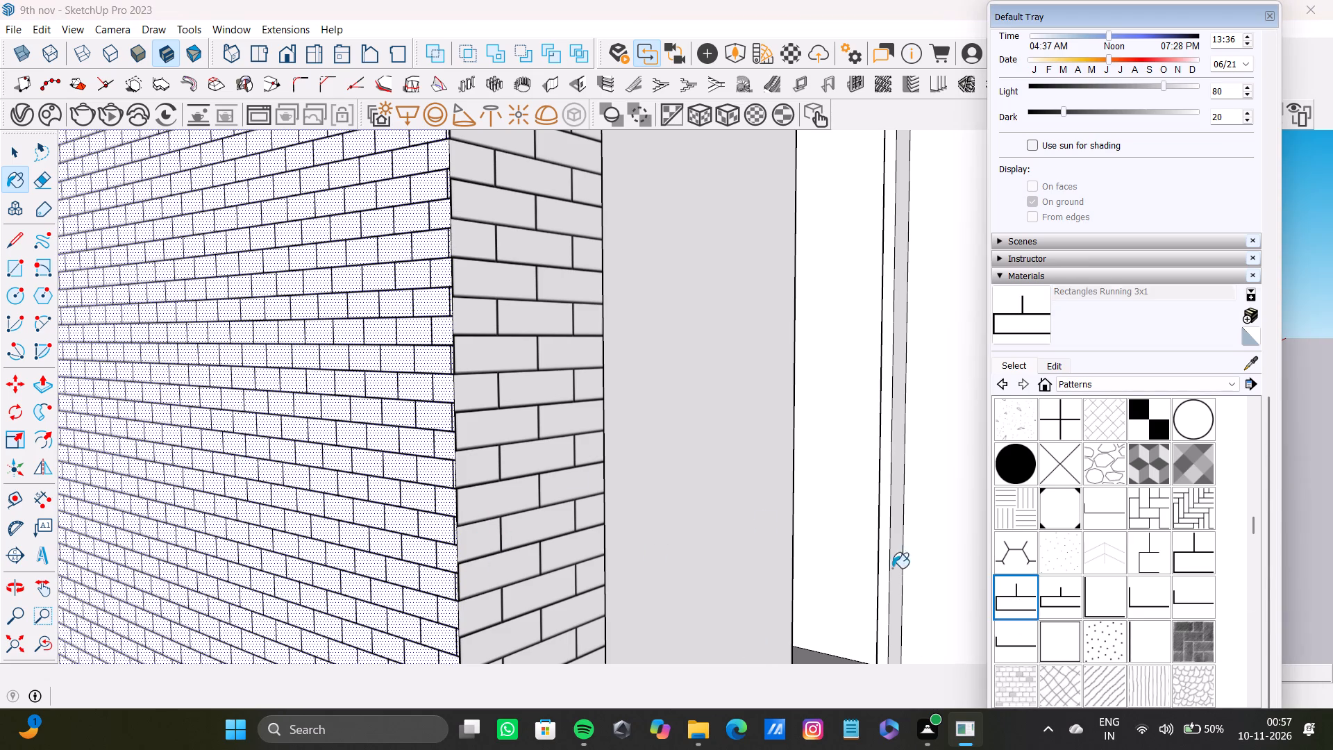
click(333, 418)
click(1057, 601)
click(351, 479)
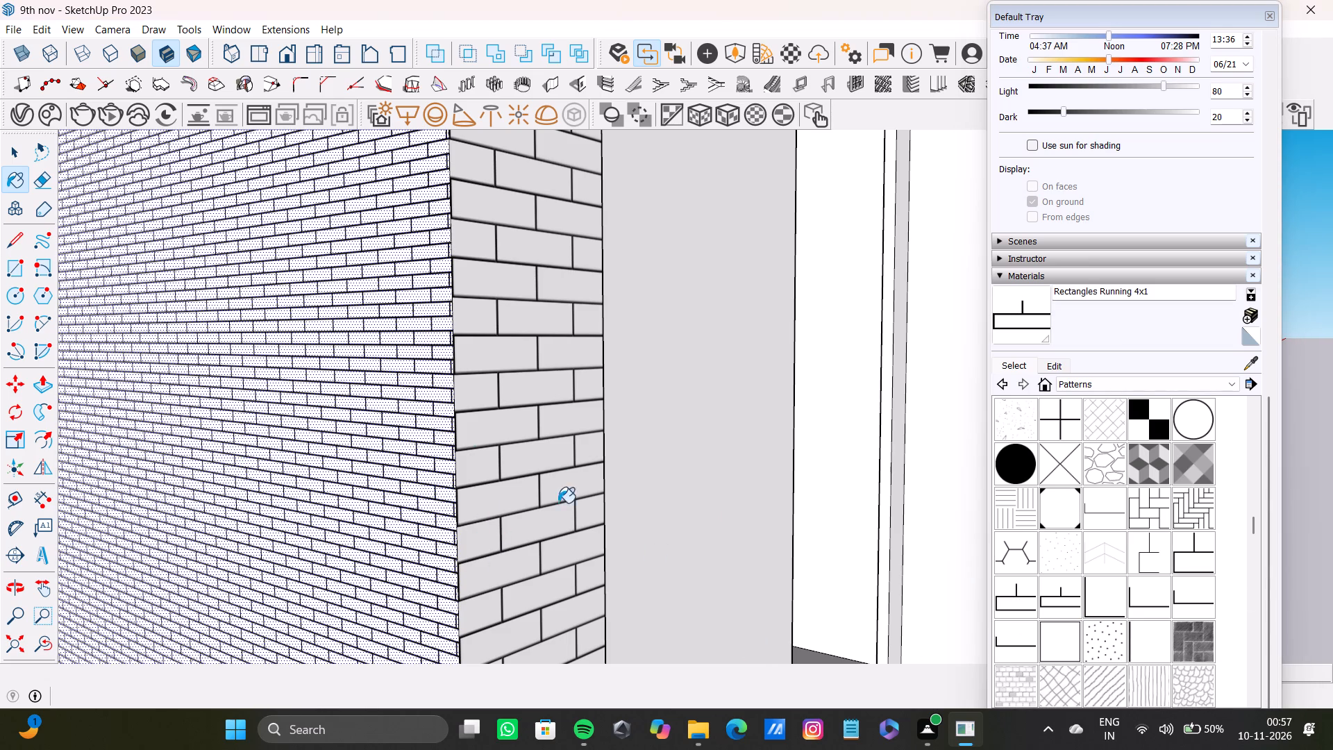
Paint the long outer wall face with the Rectangles Stacked 1x1 pattern.
click(1093, 593)
click(396, 426)
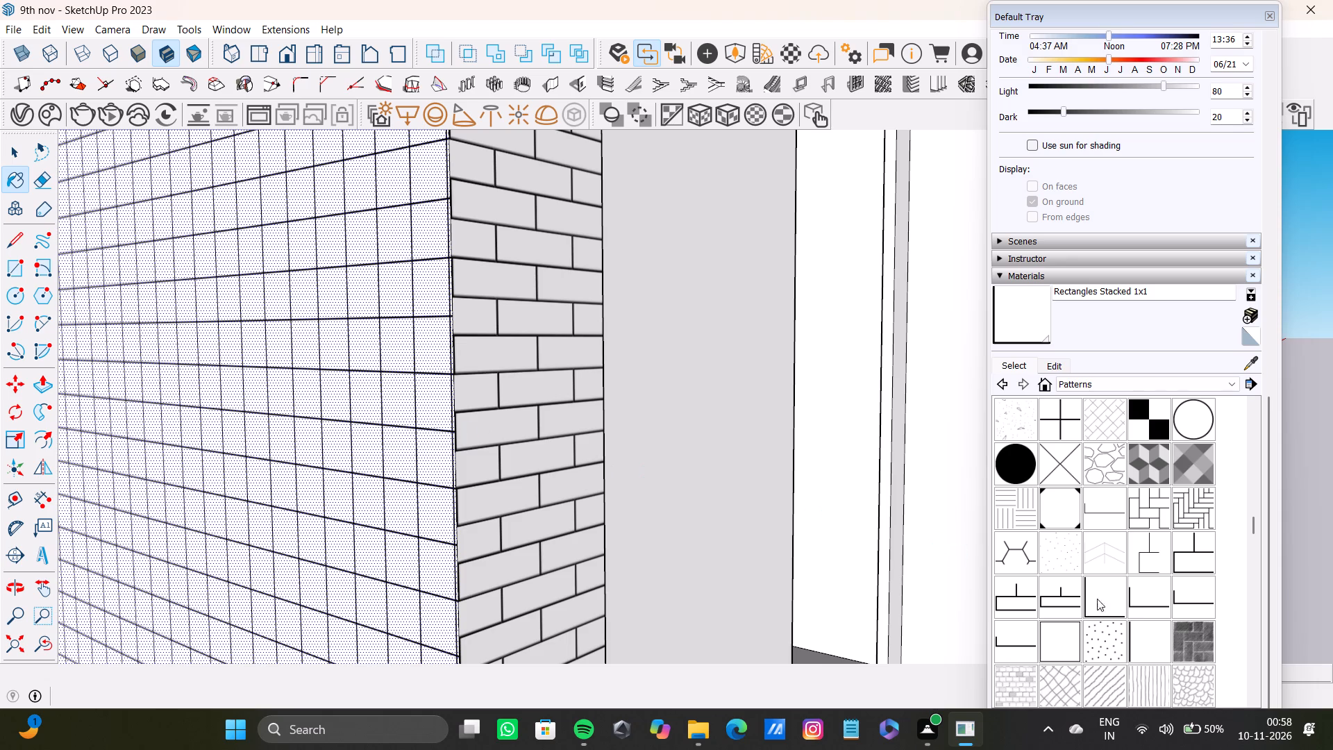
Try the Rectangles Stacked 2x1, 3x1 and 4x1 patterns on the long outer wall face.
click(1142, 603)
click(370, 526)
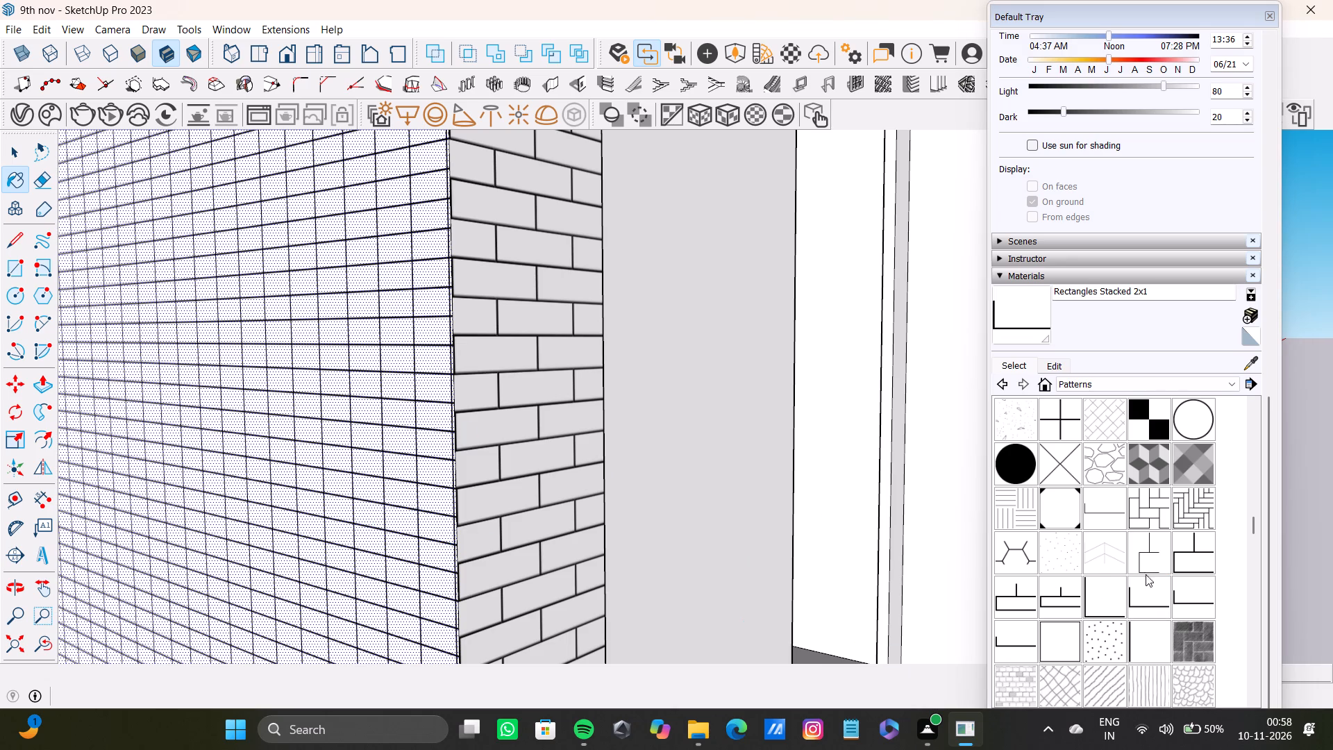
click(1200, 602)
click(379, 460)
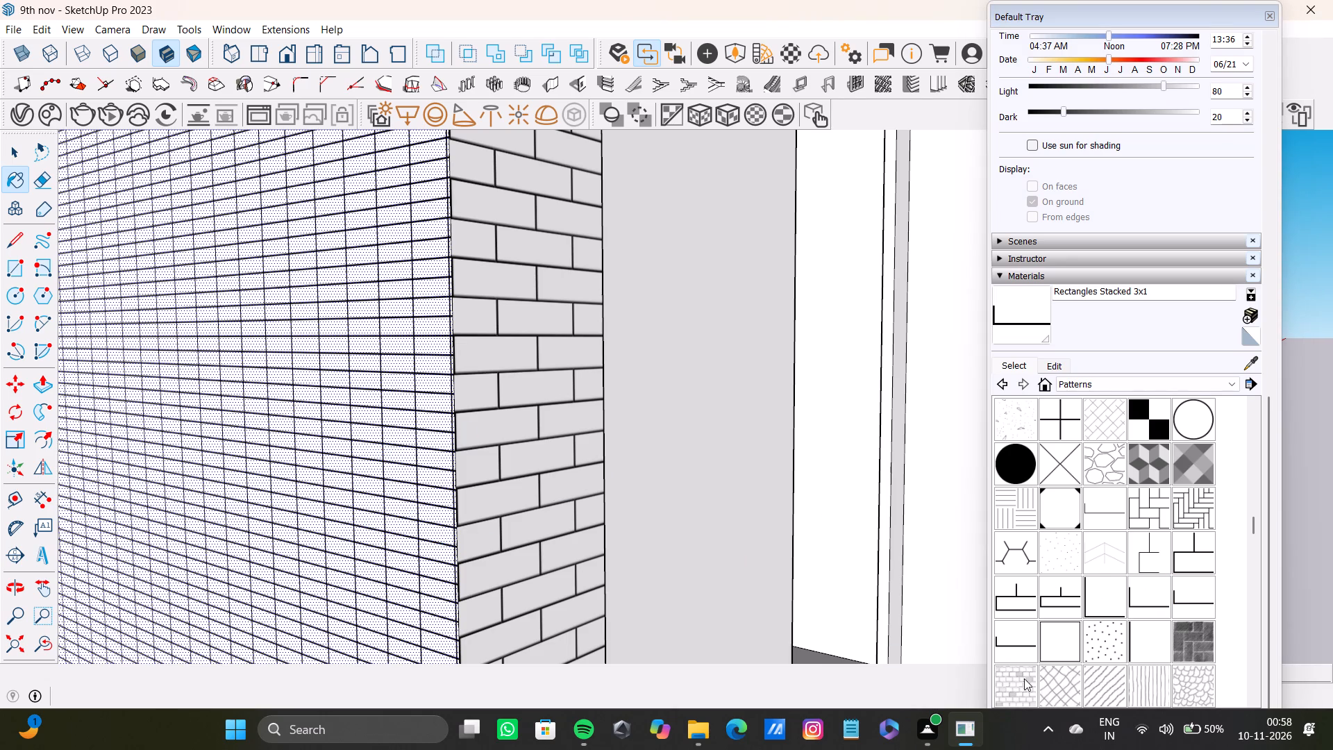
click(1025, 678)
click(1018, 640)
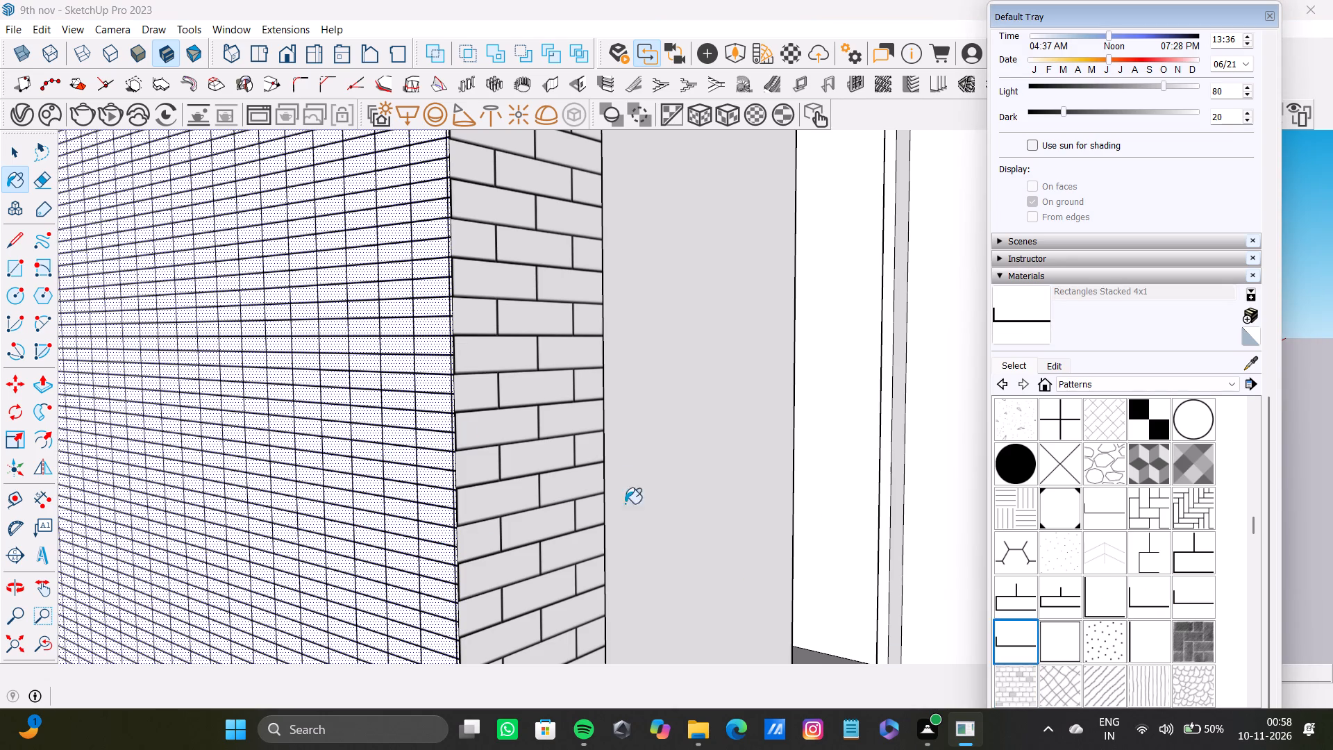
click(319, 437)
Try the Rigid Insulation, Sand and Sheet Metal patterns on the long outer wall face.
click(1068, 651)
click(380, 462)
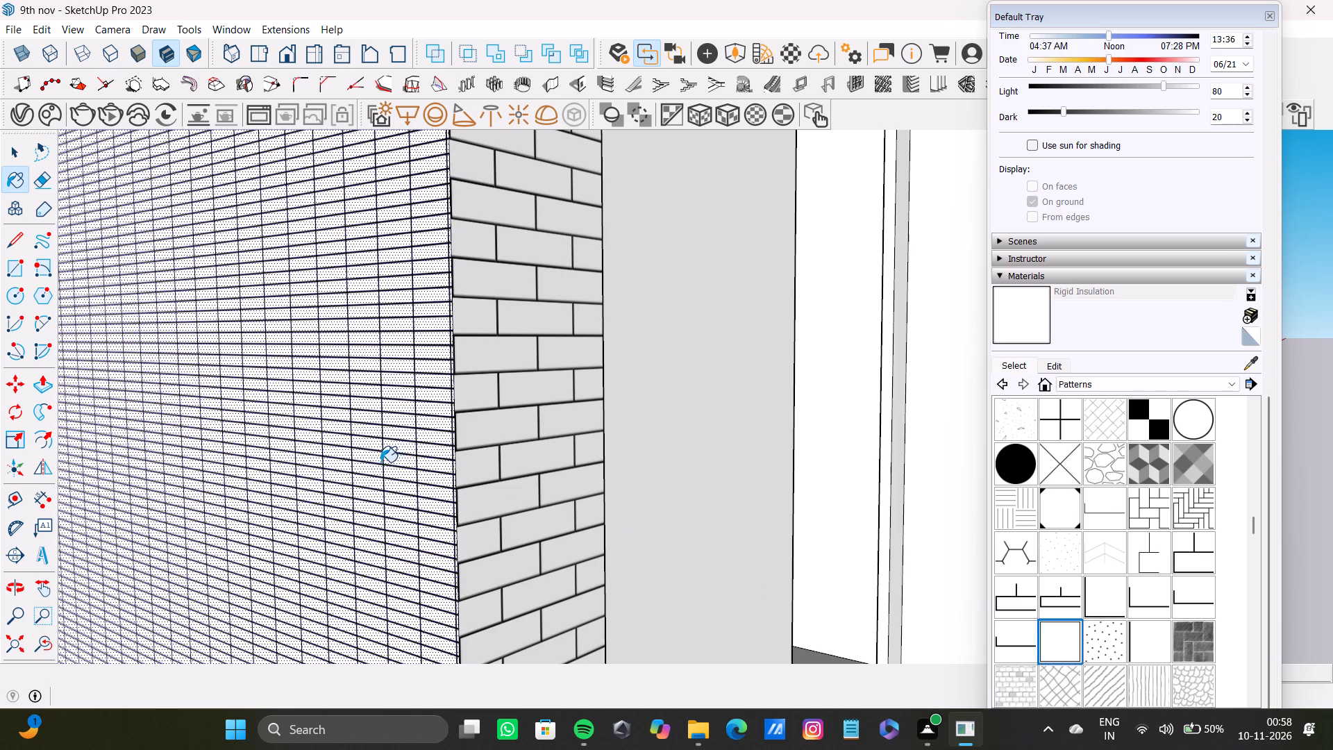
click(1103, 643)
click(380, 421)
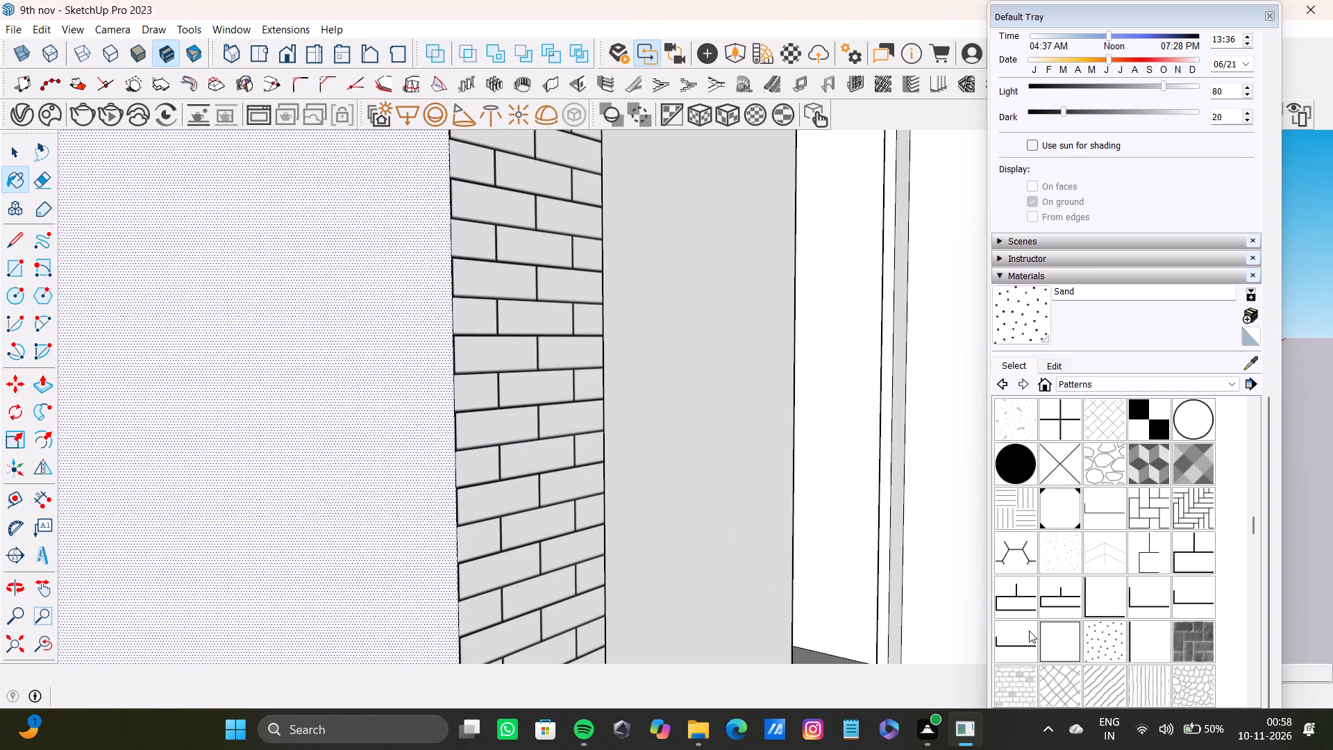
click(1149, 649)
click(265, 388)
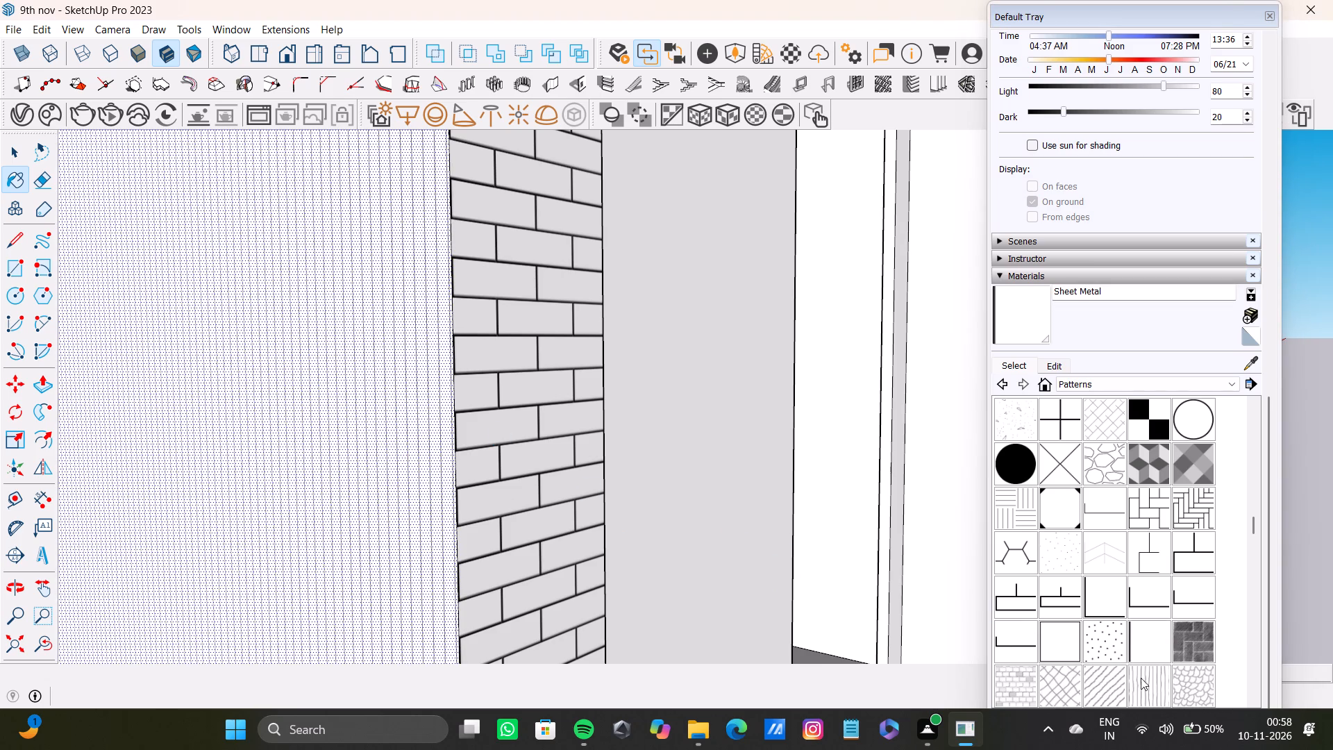
Paint the long outer wall face with the Sketchy Brick Herringbone pattern and inspect it across the wall.
click(1180, 654)
click(276, 395)
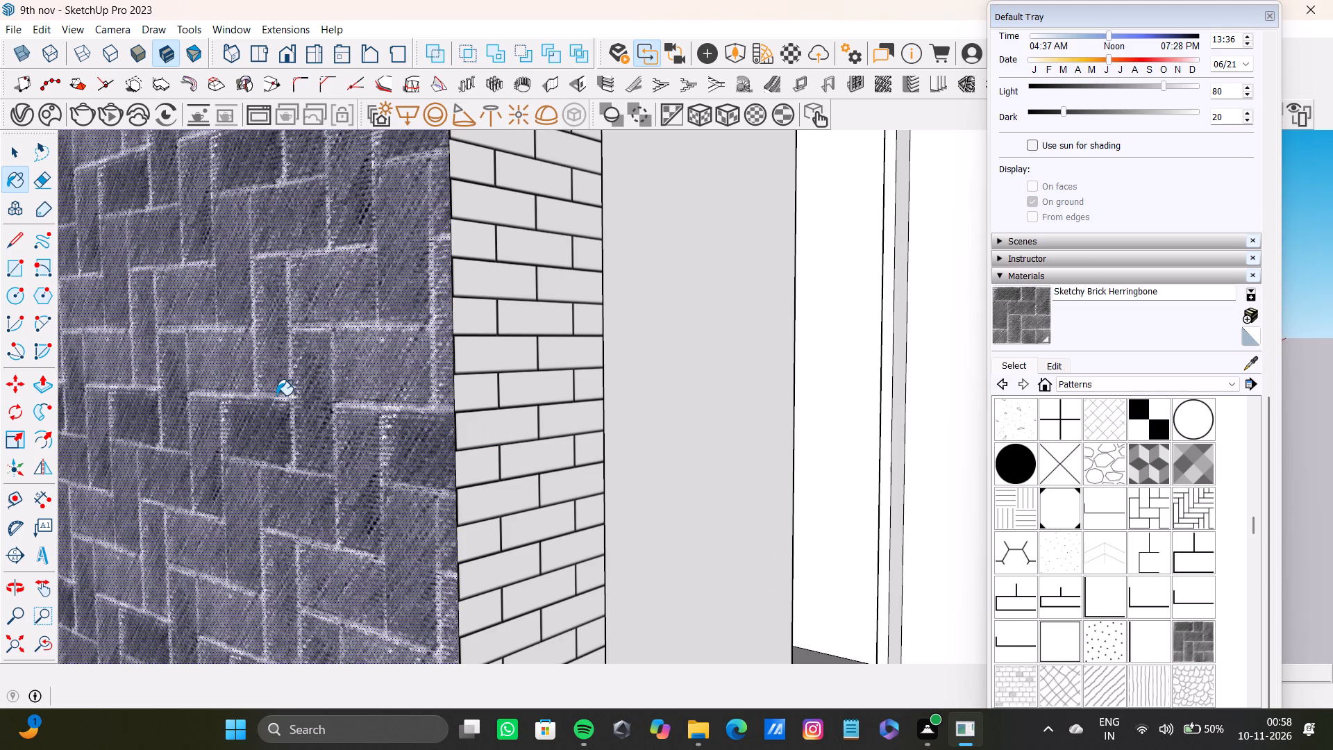
scroll(260, 400, down, 16)
middle_drag(259, 396, 419, 474)
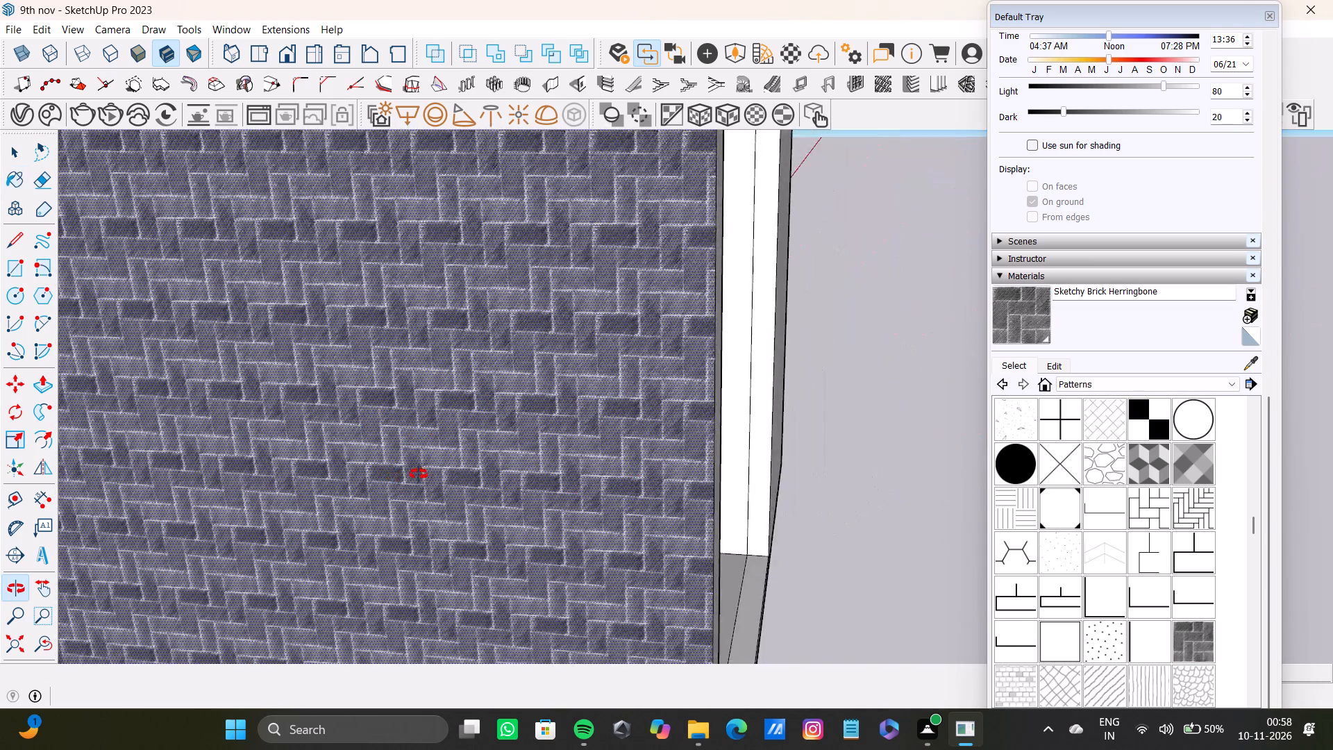
middle_drag(419, 474, 411, 482)
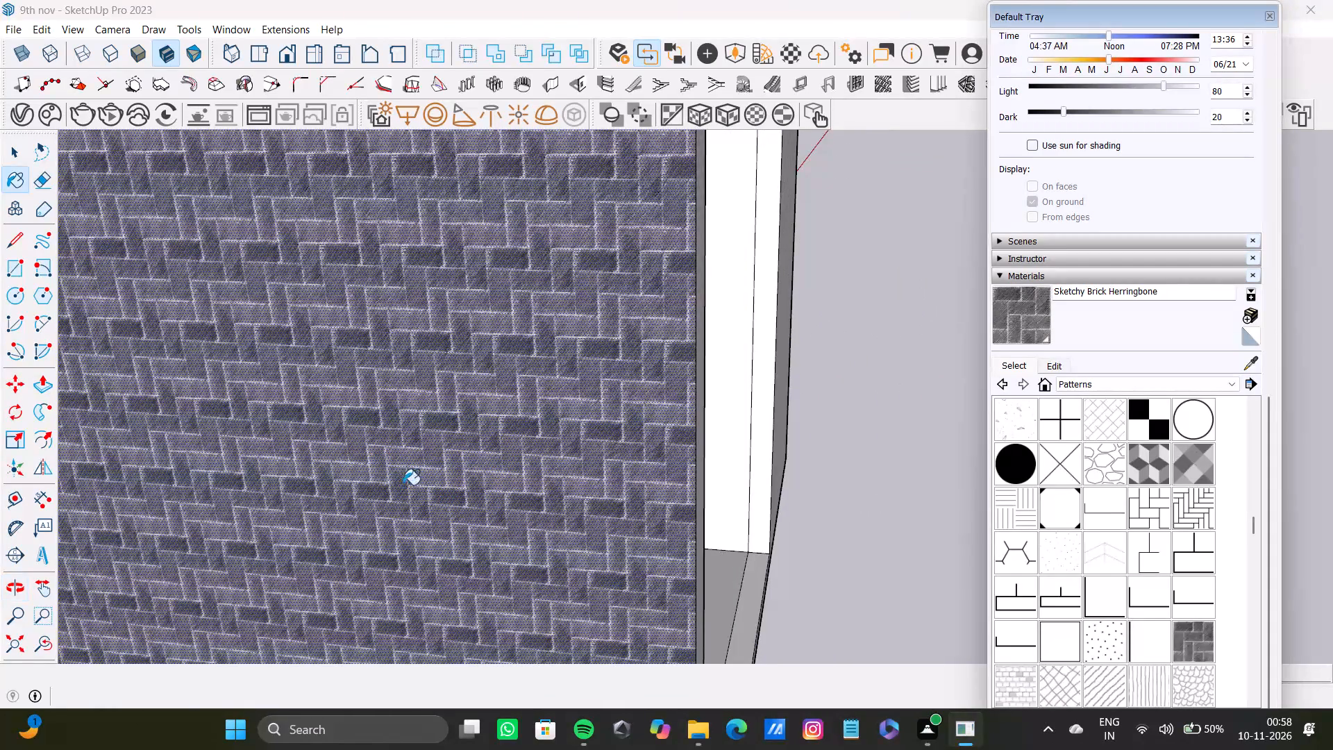
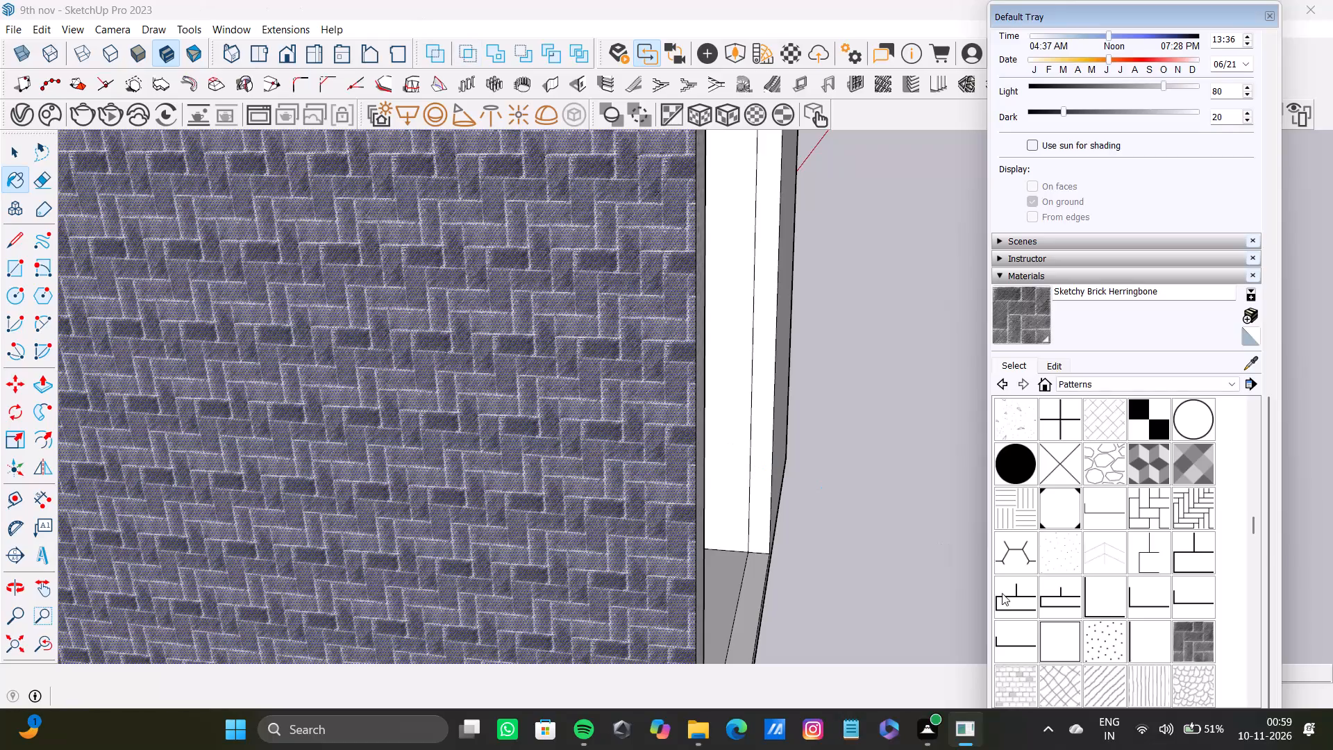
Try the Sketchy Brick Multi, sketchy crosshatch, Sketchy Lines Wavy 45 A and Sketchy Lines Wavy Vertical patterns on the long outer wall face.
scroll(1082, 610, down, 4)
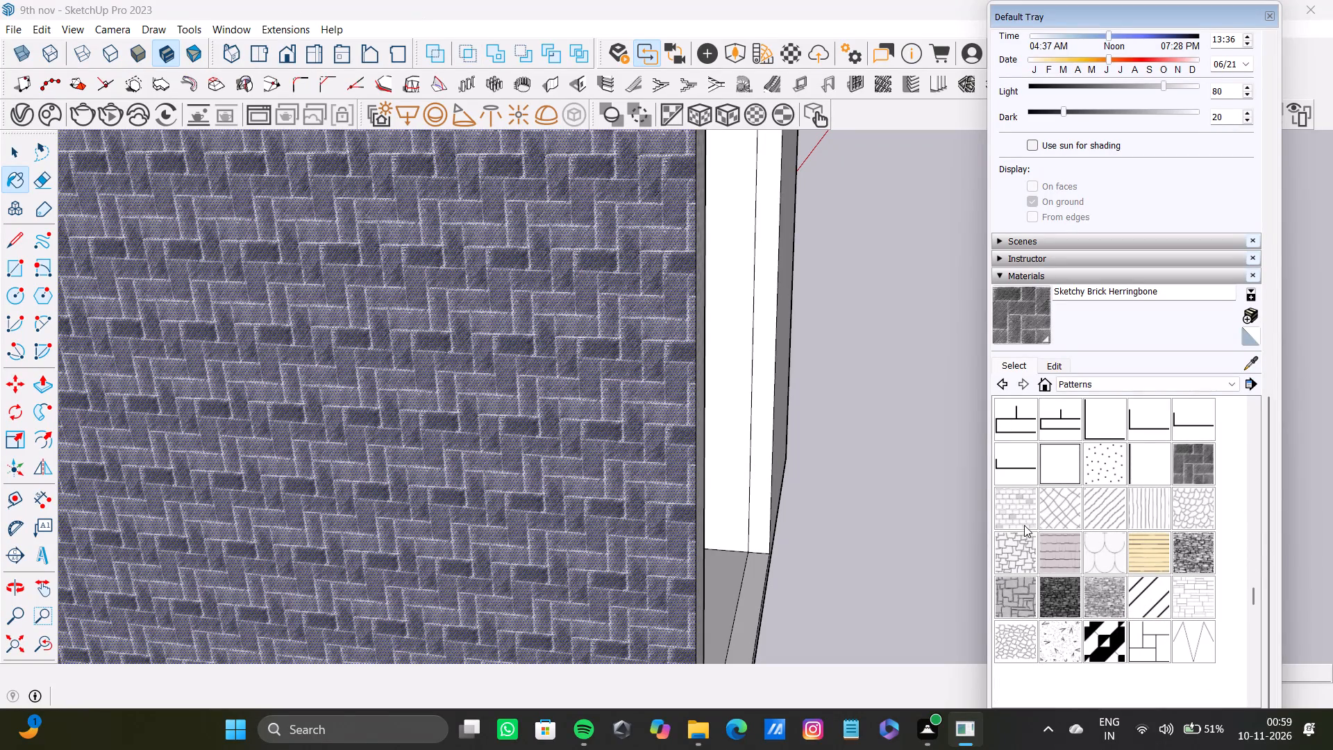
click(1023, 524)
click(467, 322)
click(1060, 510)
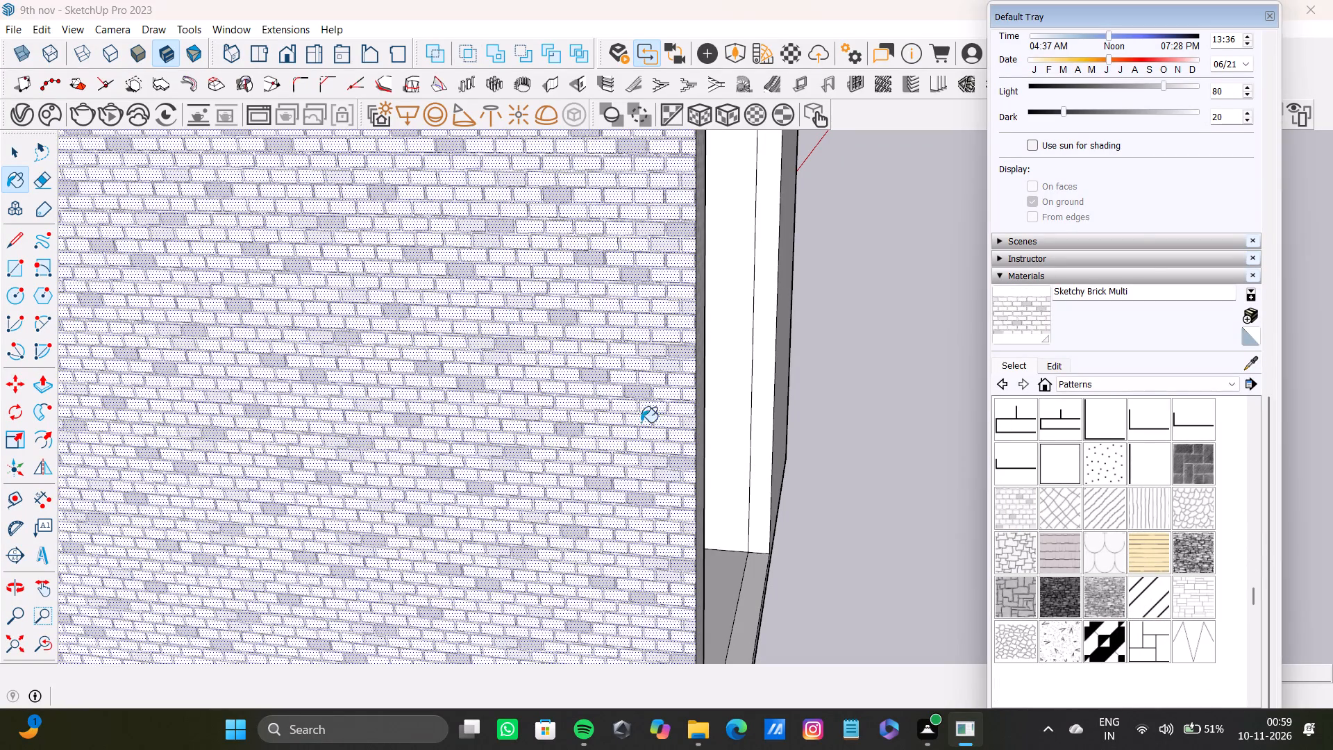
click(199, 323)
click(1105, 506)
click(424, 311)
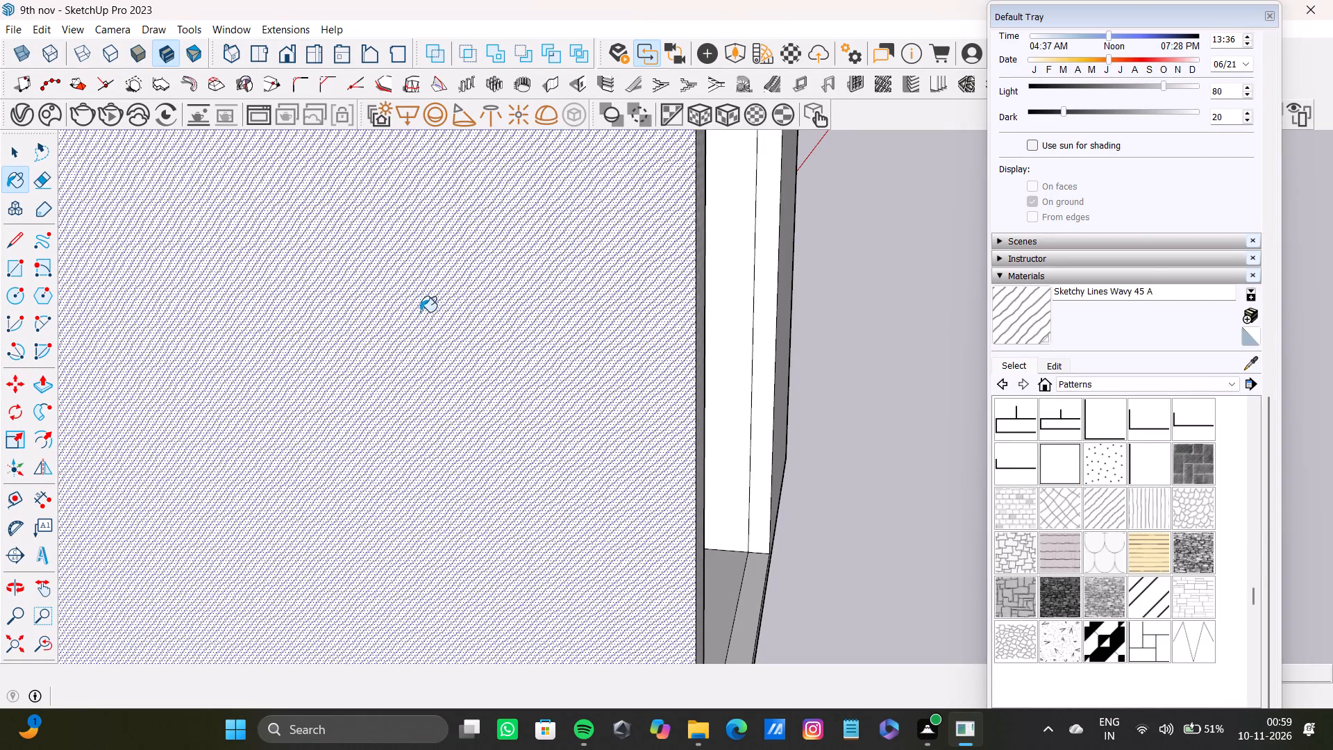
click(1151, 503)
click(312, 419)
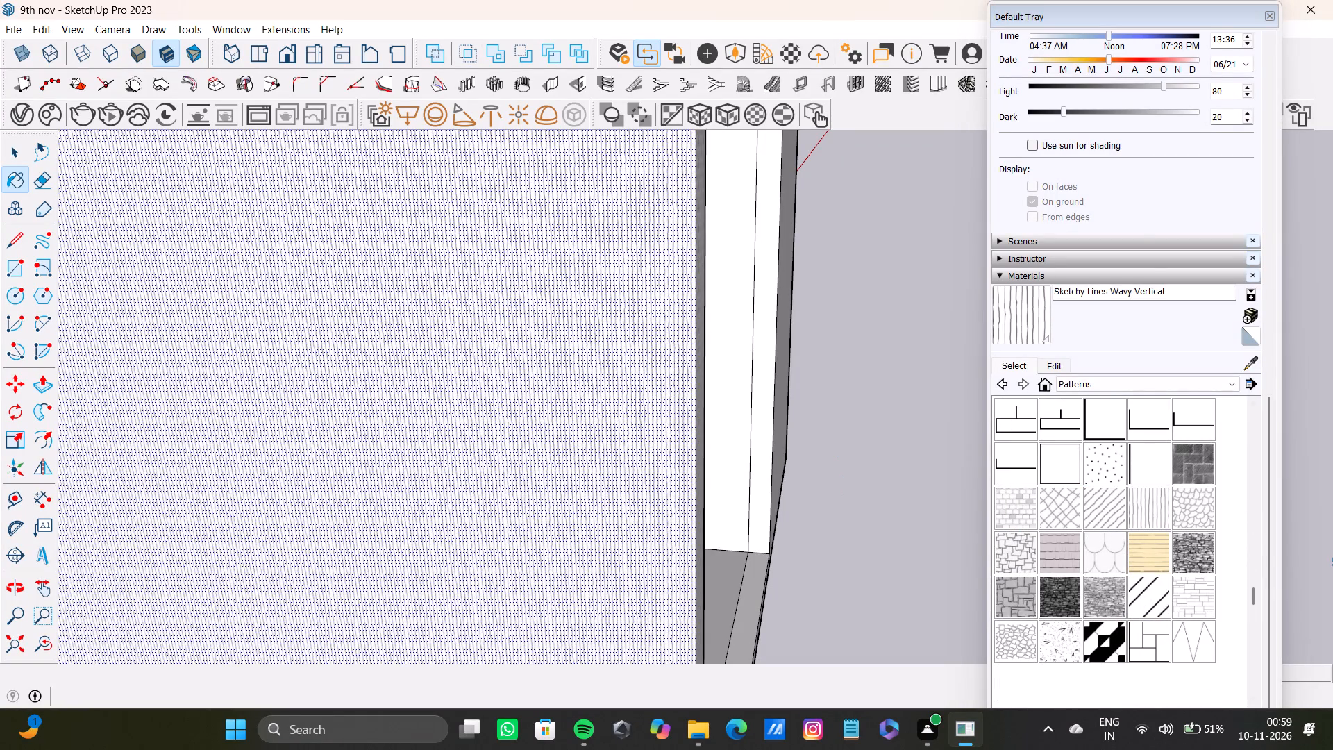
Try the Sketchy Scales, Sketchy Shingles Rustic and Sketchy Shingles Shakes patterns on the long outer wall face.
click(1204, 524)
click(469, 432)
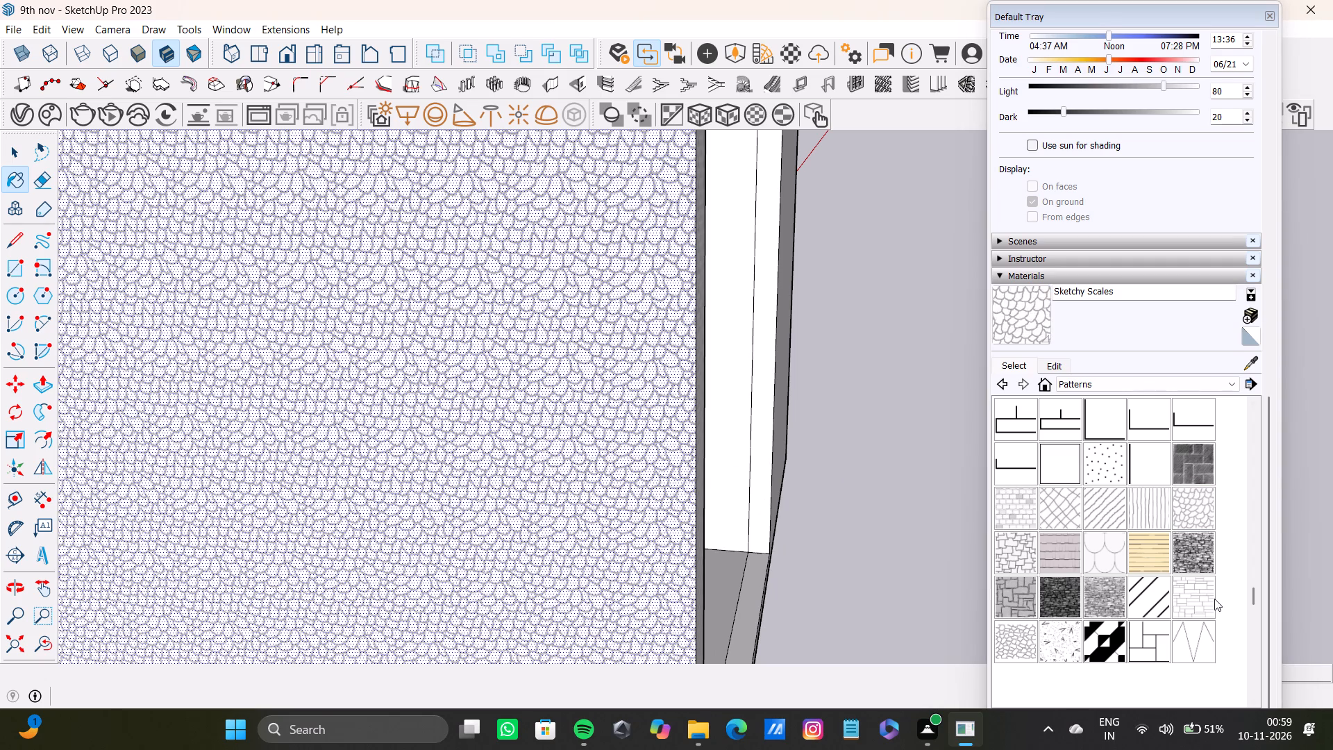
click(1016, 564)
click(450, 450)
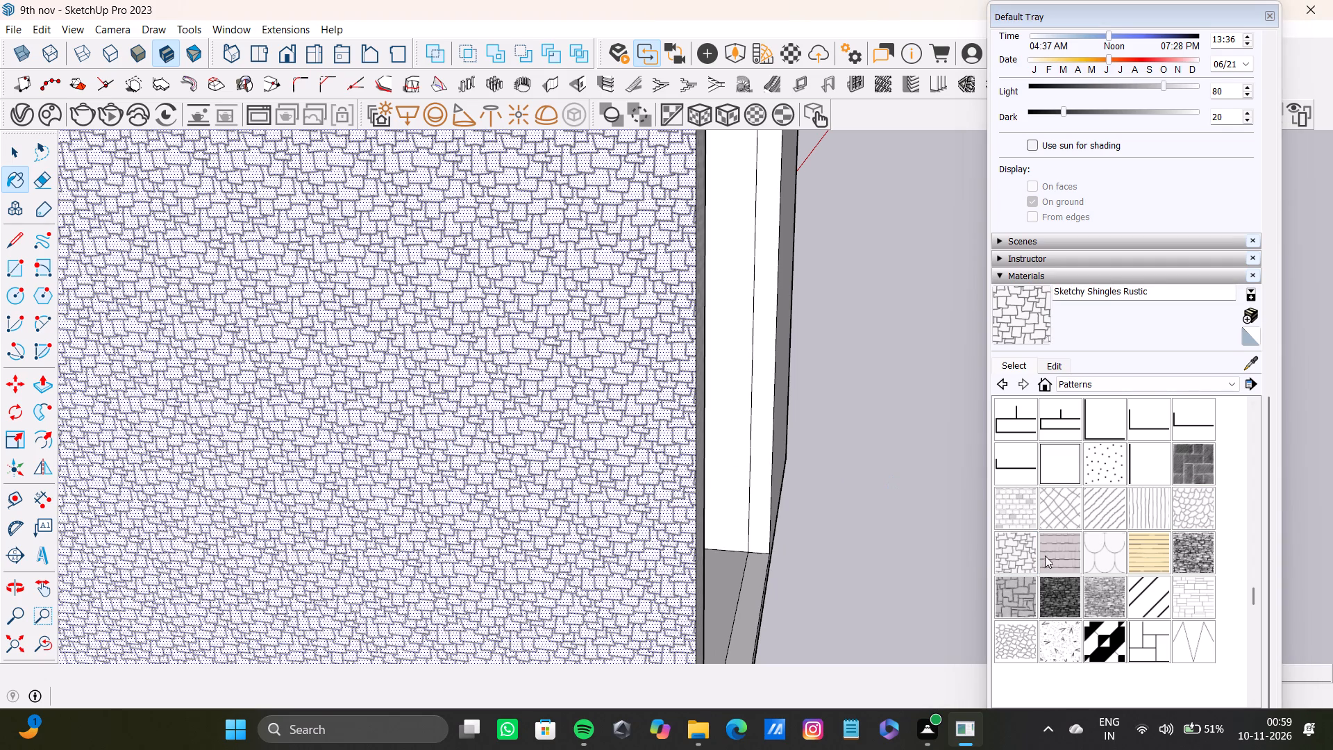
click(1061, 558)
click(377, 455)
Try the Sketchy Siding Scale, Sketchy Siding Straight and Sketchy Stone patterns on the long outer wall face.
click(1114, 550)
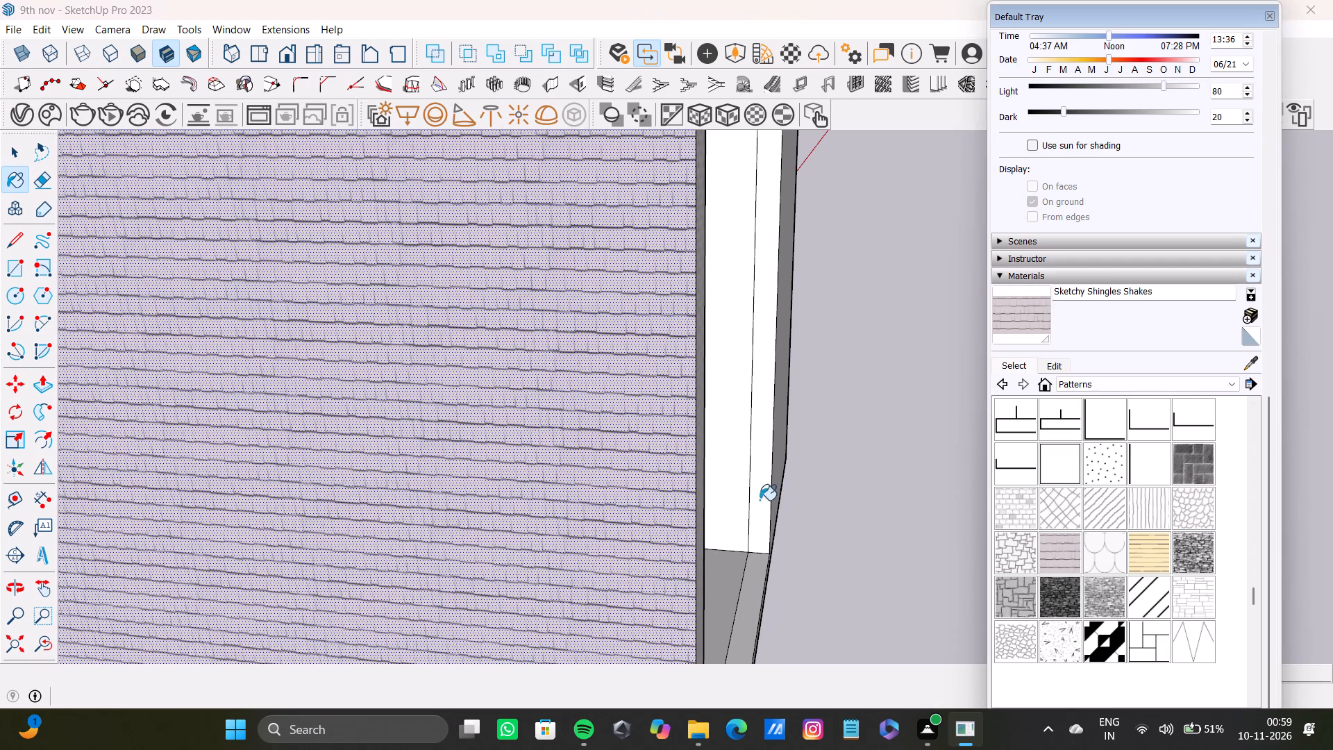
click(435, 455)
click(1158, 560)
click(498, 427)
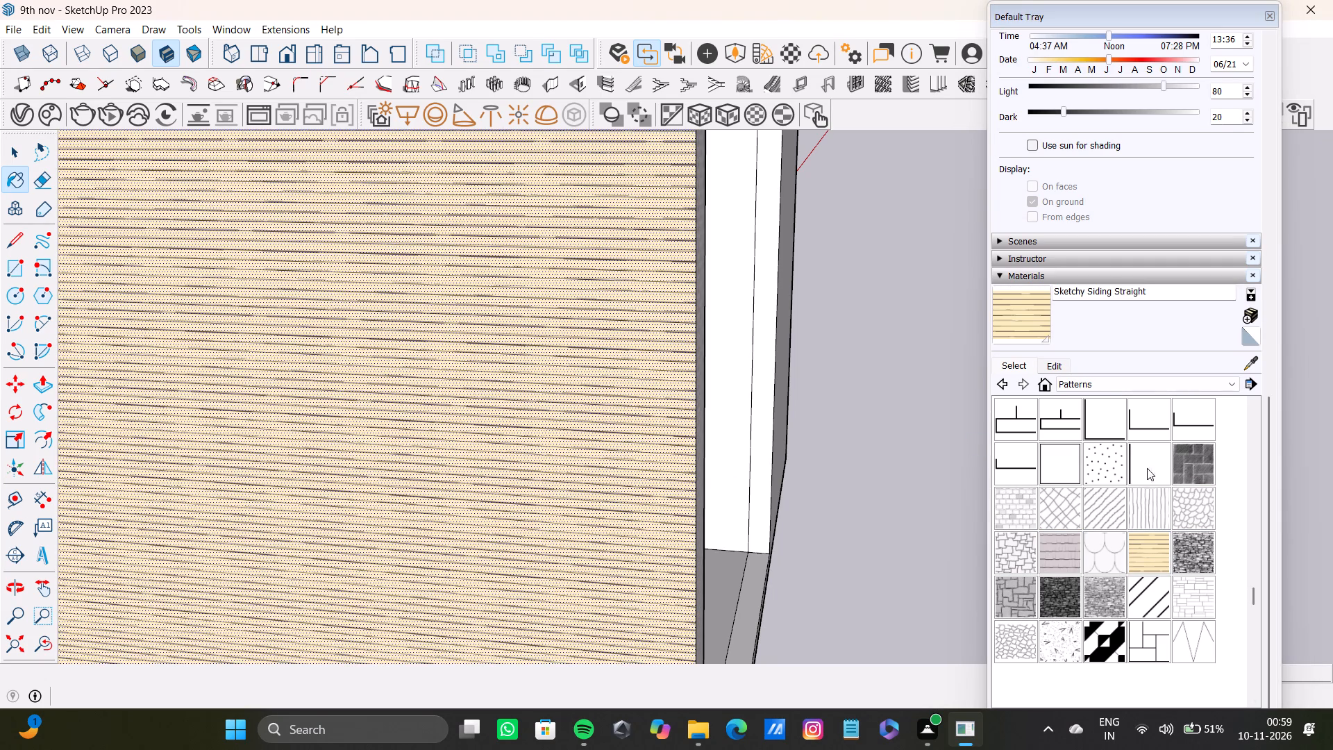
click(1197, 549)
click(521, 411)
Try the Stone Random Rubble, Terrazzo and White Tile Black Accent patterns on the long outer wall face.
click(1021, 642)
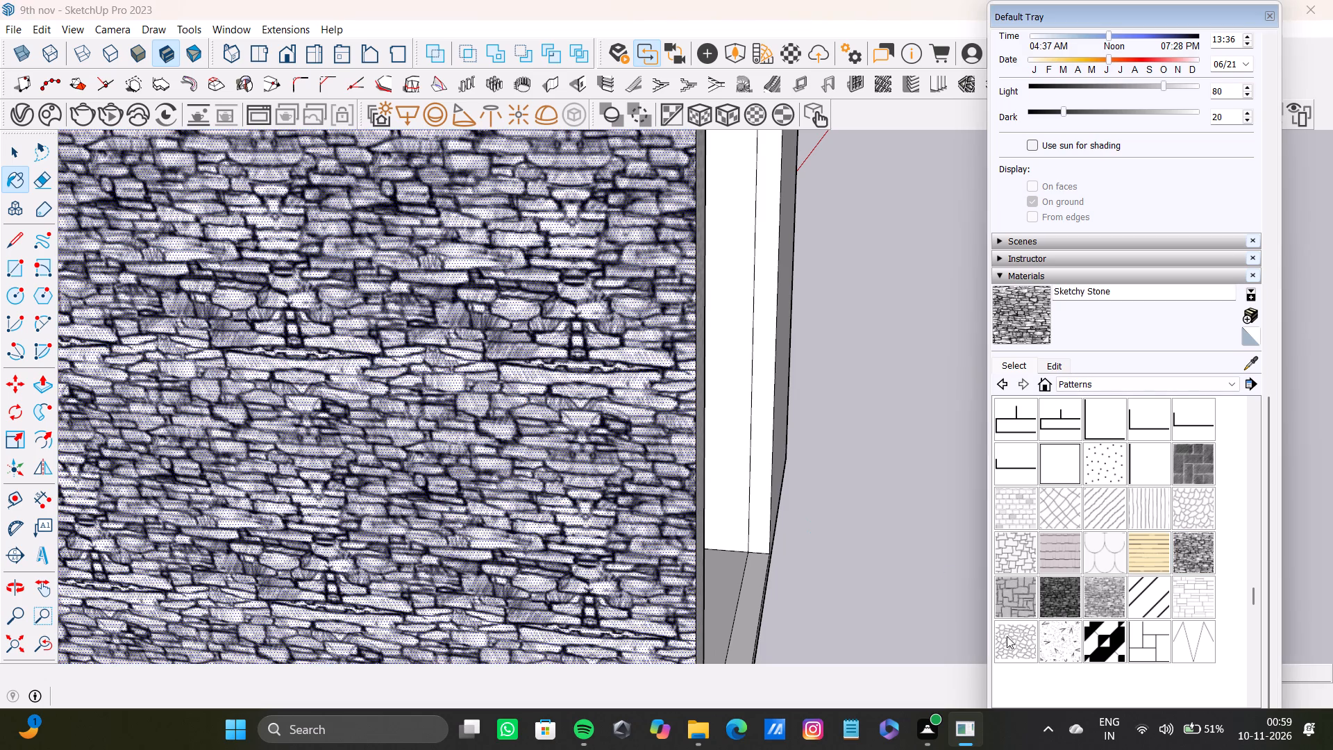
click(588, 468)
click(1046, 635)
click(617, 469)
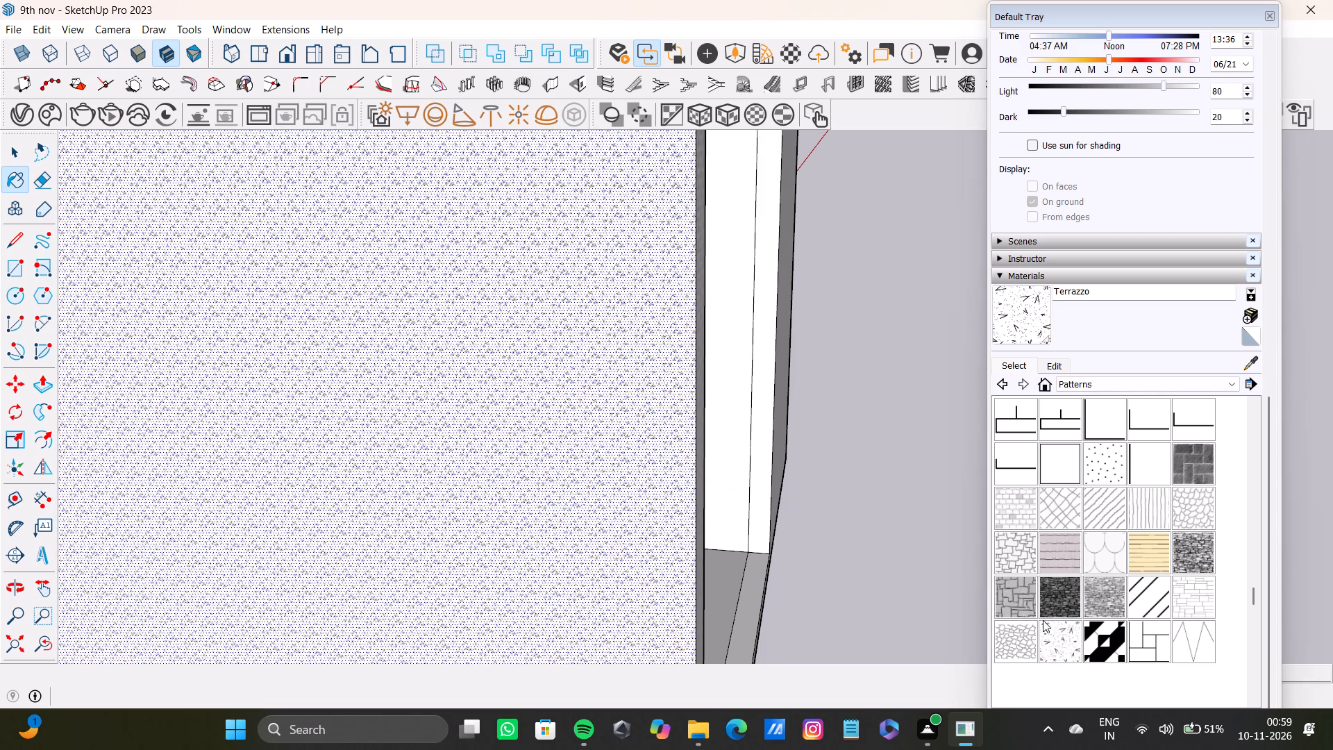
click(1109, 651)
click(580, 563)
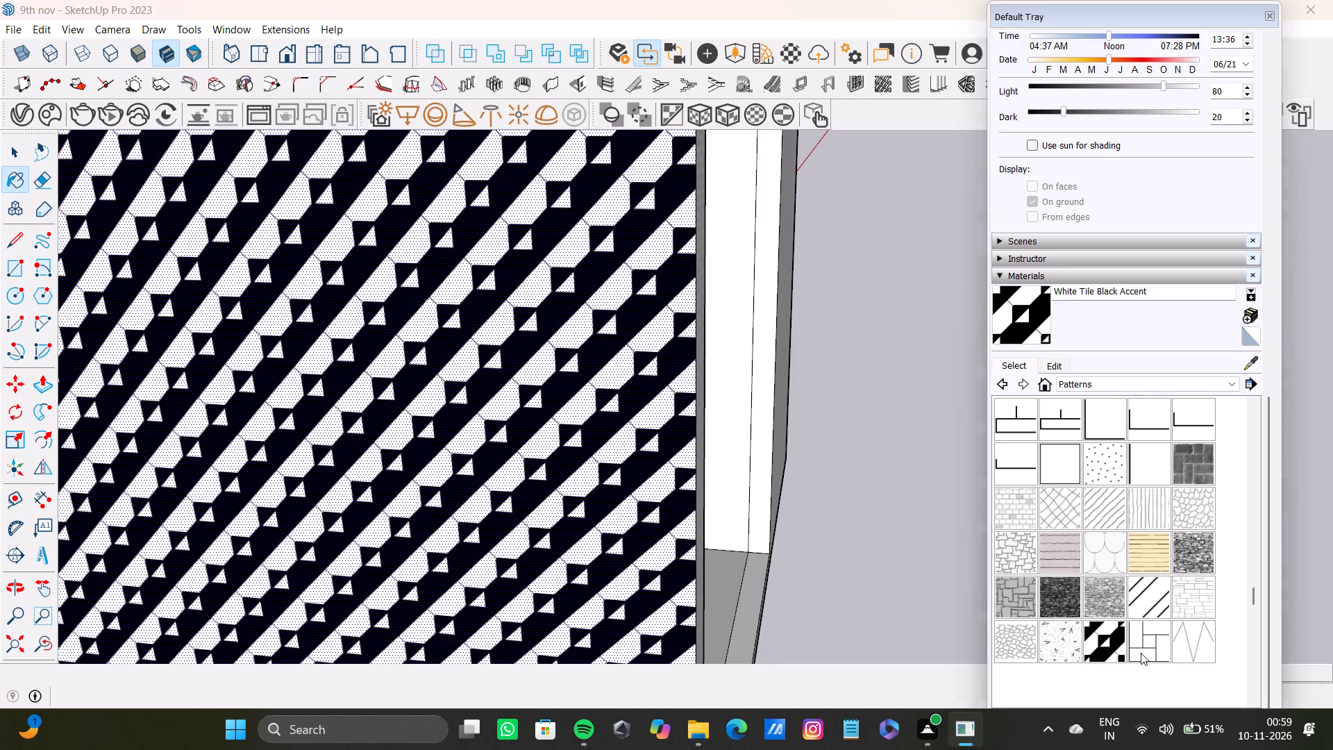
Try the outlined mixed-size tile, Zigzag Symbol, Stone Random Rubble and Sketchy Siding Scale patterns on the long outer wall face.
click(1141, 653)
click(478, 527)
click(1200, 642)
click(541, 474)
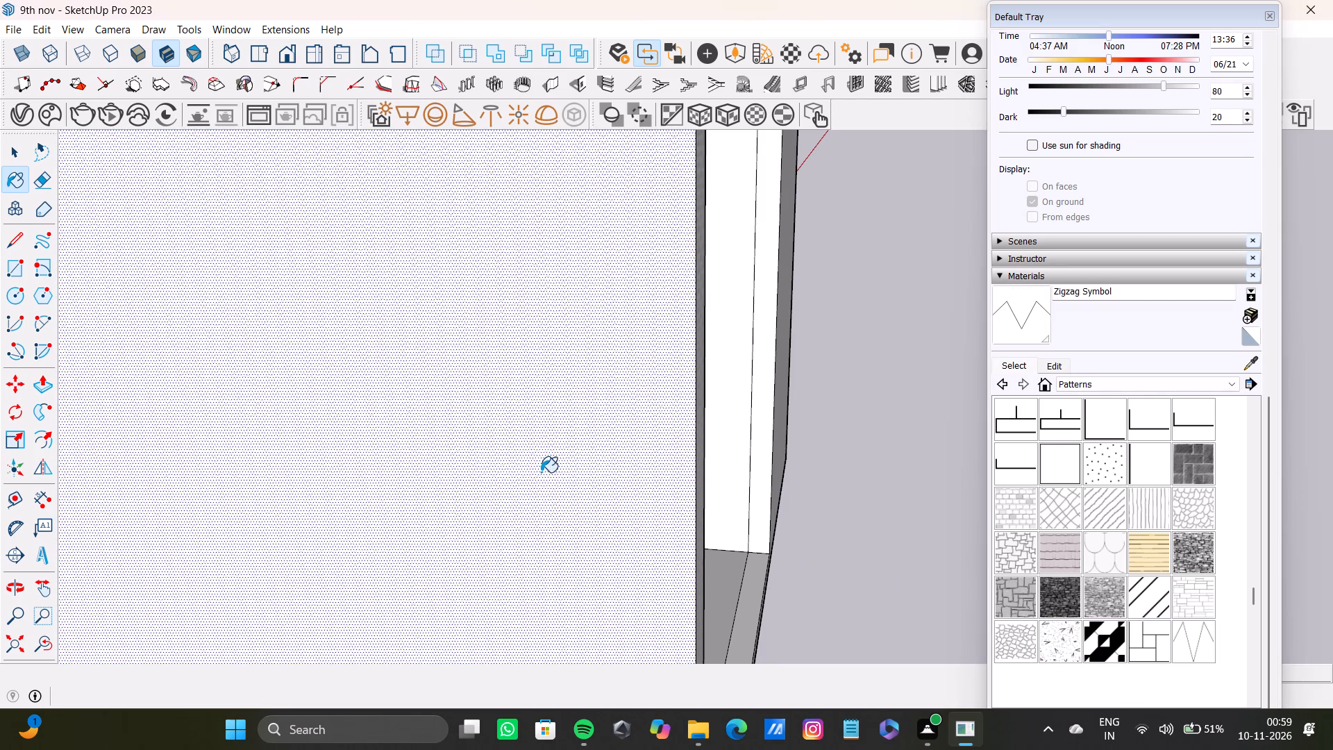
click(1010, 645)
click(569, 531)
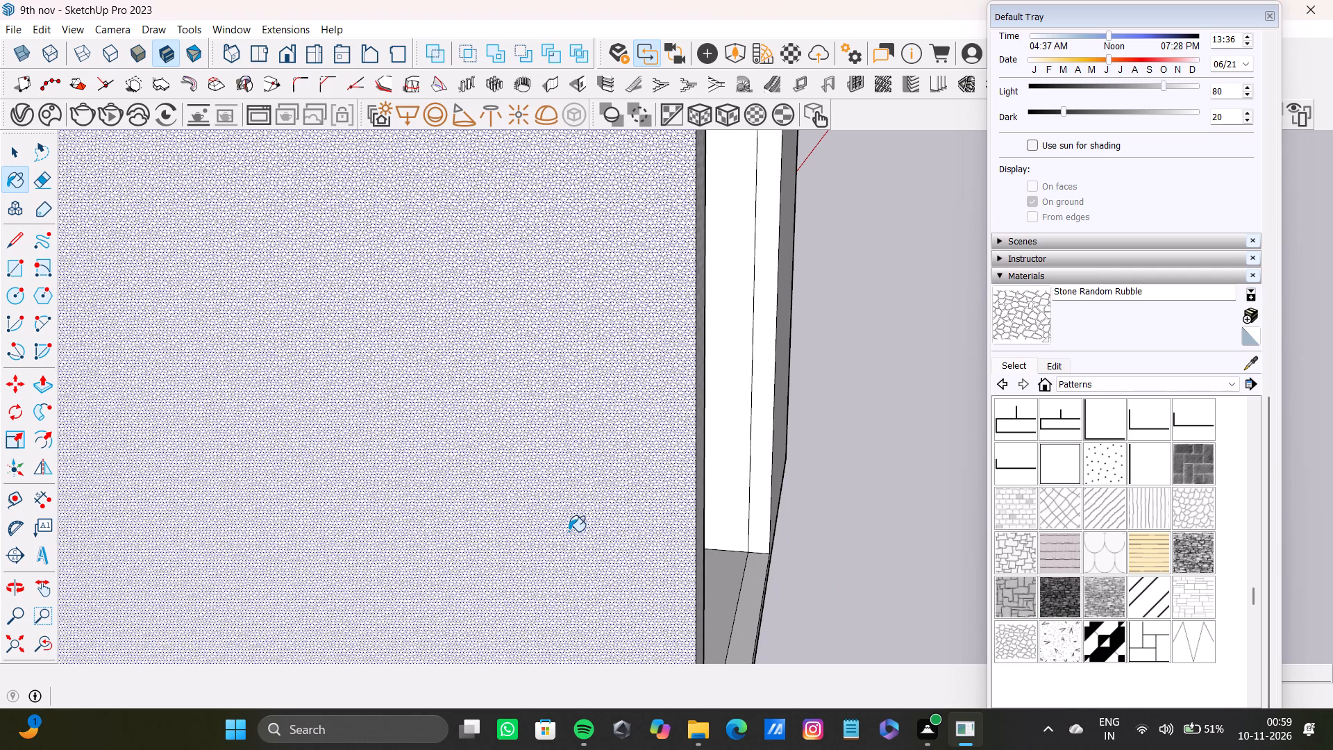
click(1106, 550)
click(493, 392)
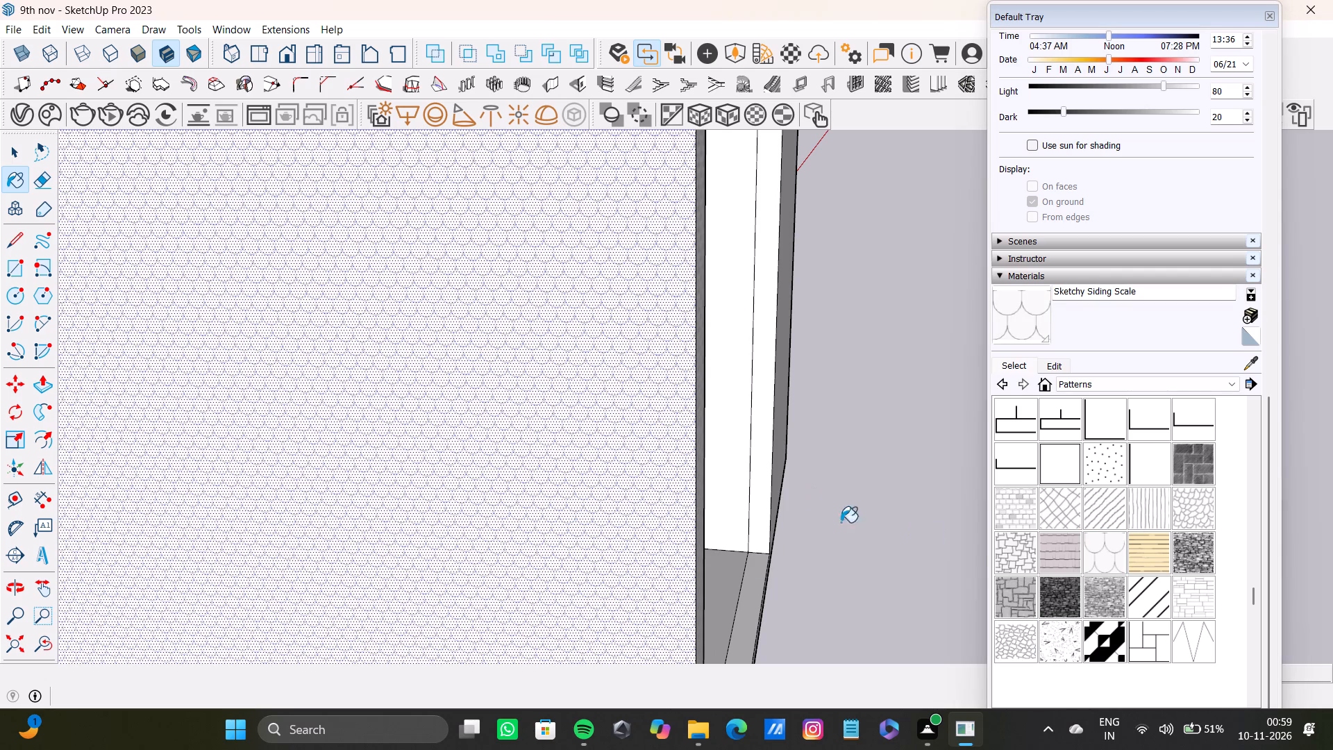
Paint the long outer wall face with the Sketchy Stone Dark pattern and inspect it on the whole building.
click(1063, 601)
click(471, 411)
scroll(520, 425, down, 3)
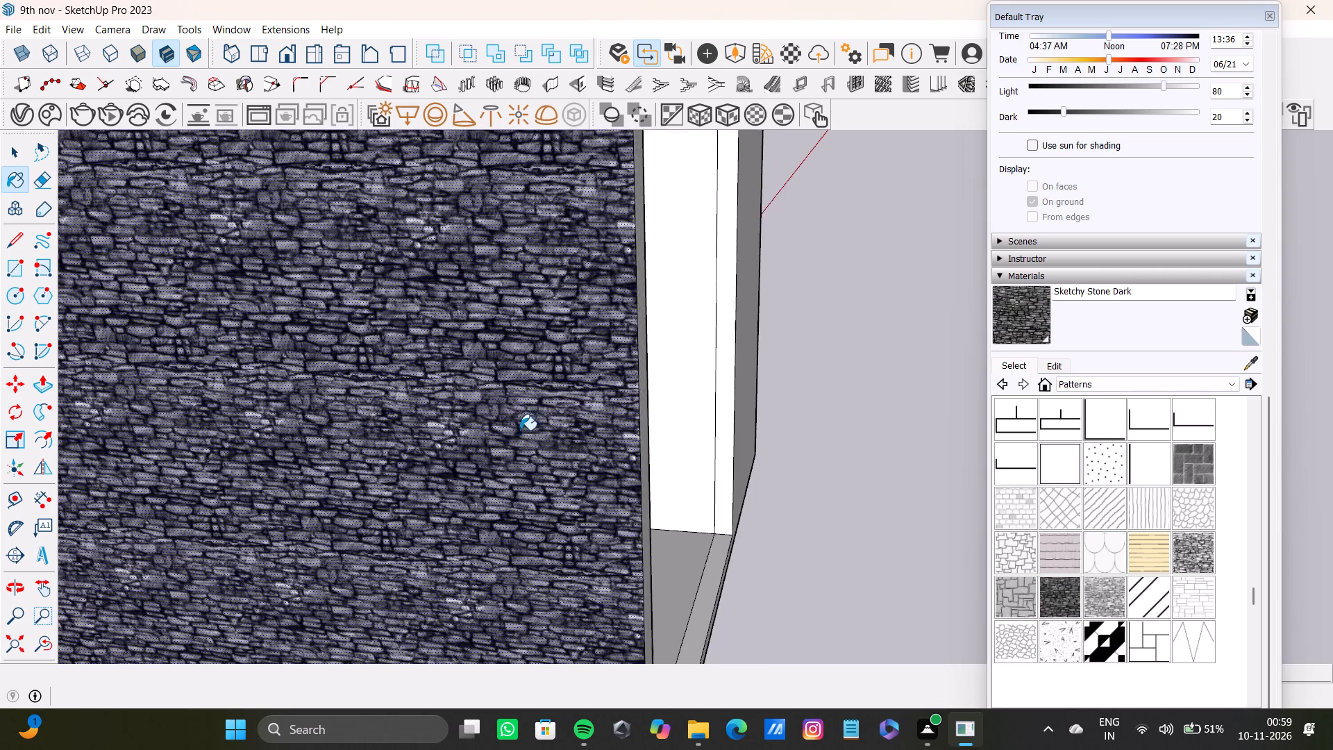
scroll(520, 430, down, 14)
middle_drag(508, 441, 427, 473)
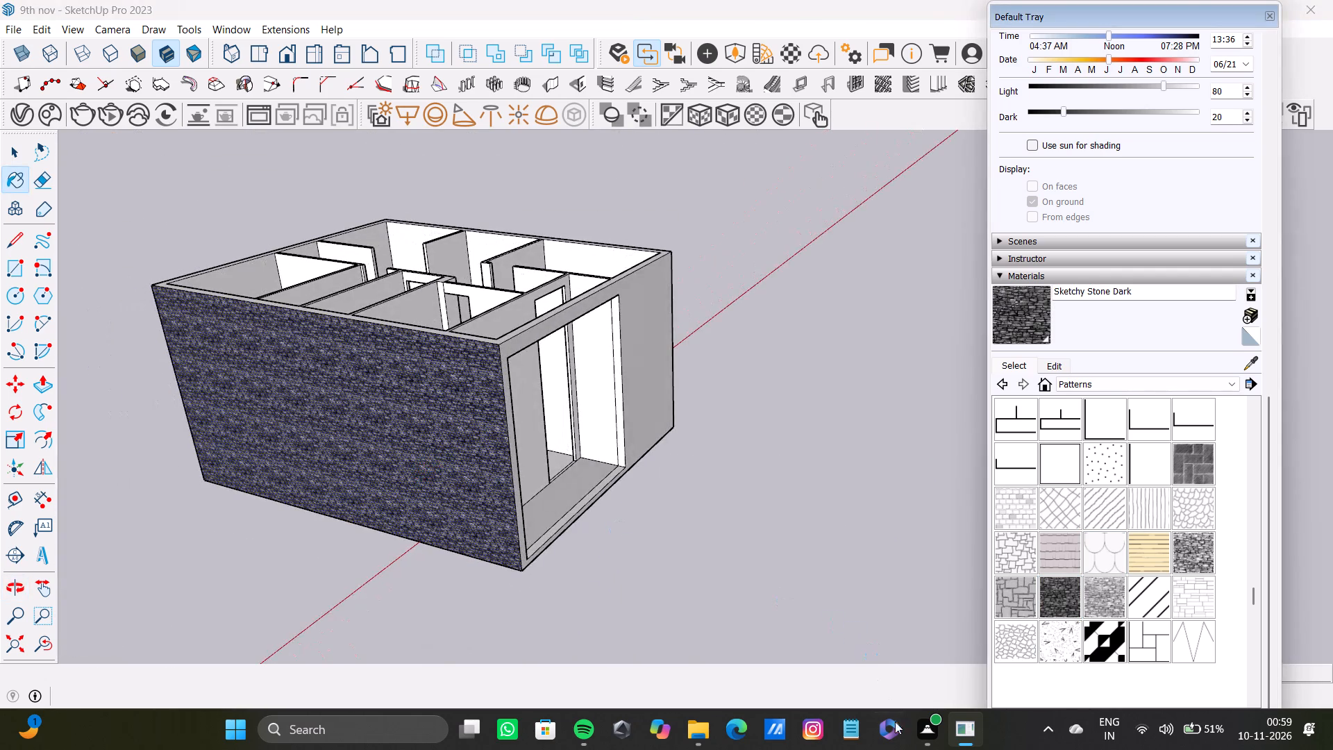
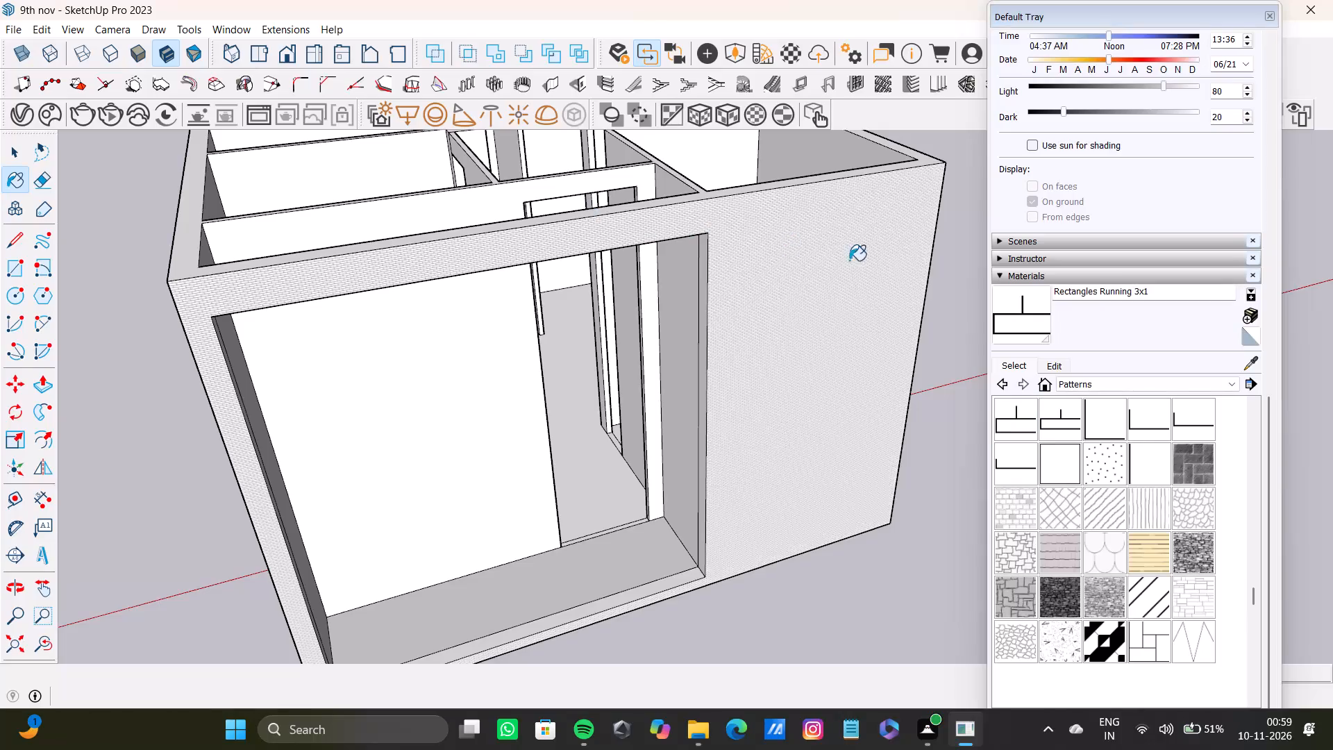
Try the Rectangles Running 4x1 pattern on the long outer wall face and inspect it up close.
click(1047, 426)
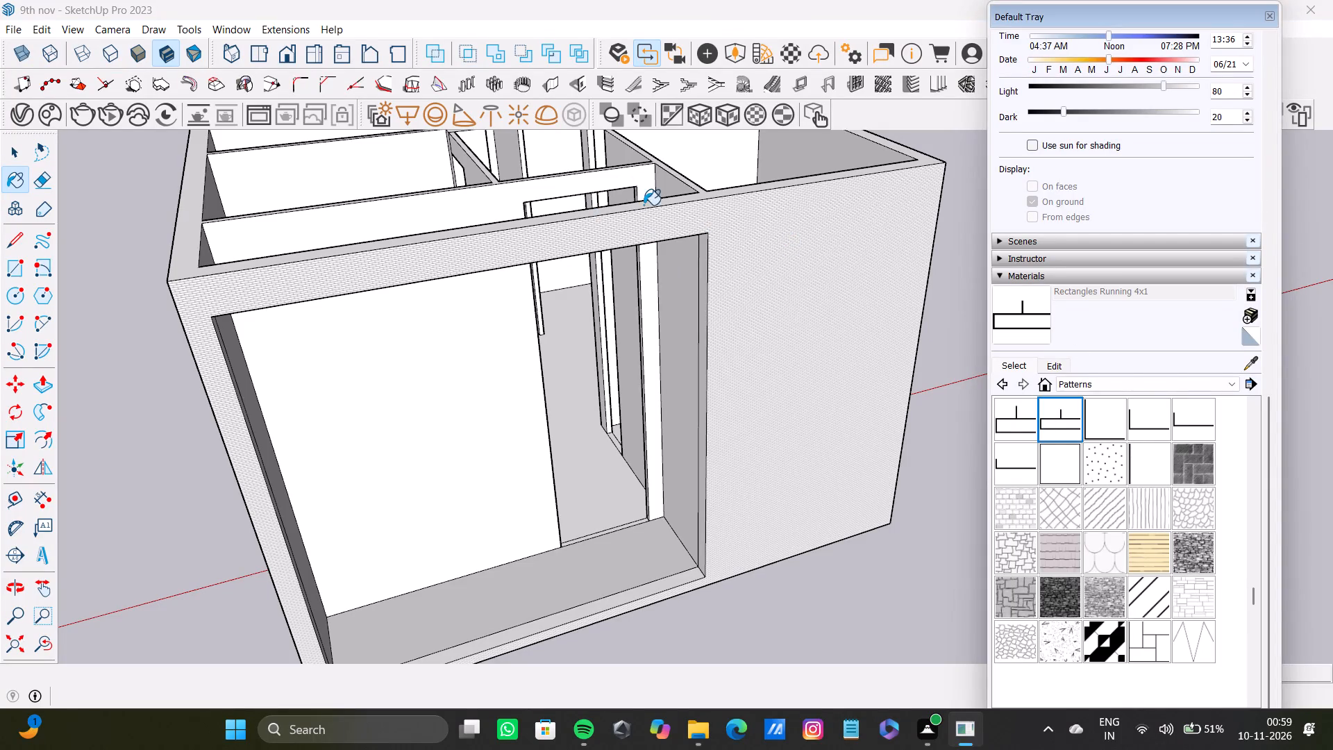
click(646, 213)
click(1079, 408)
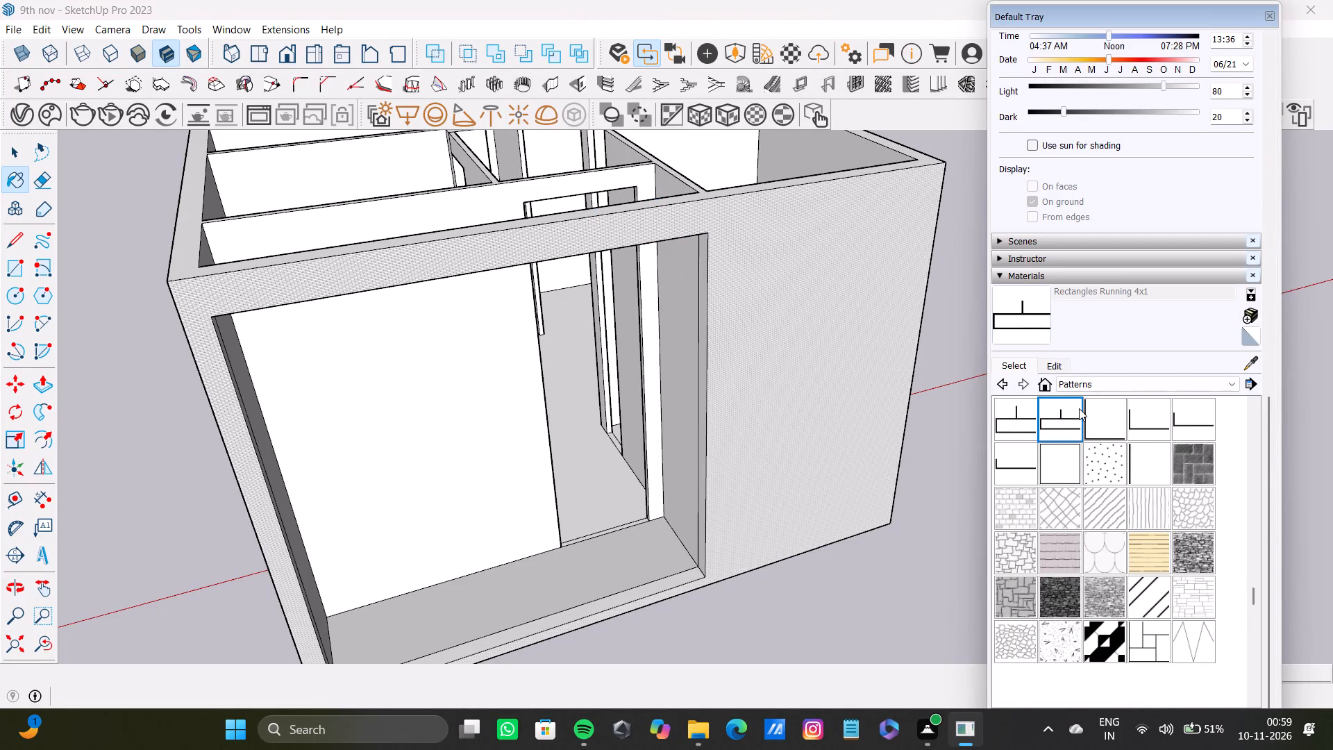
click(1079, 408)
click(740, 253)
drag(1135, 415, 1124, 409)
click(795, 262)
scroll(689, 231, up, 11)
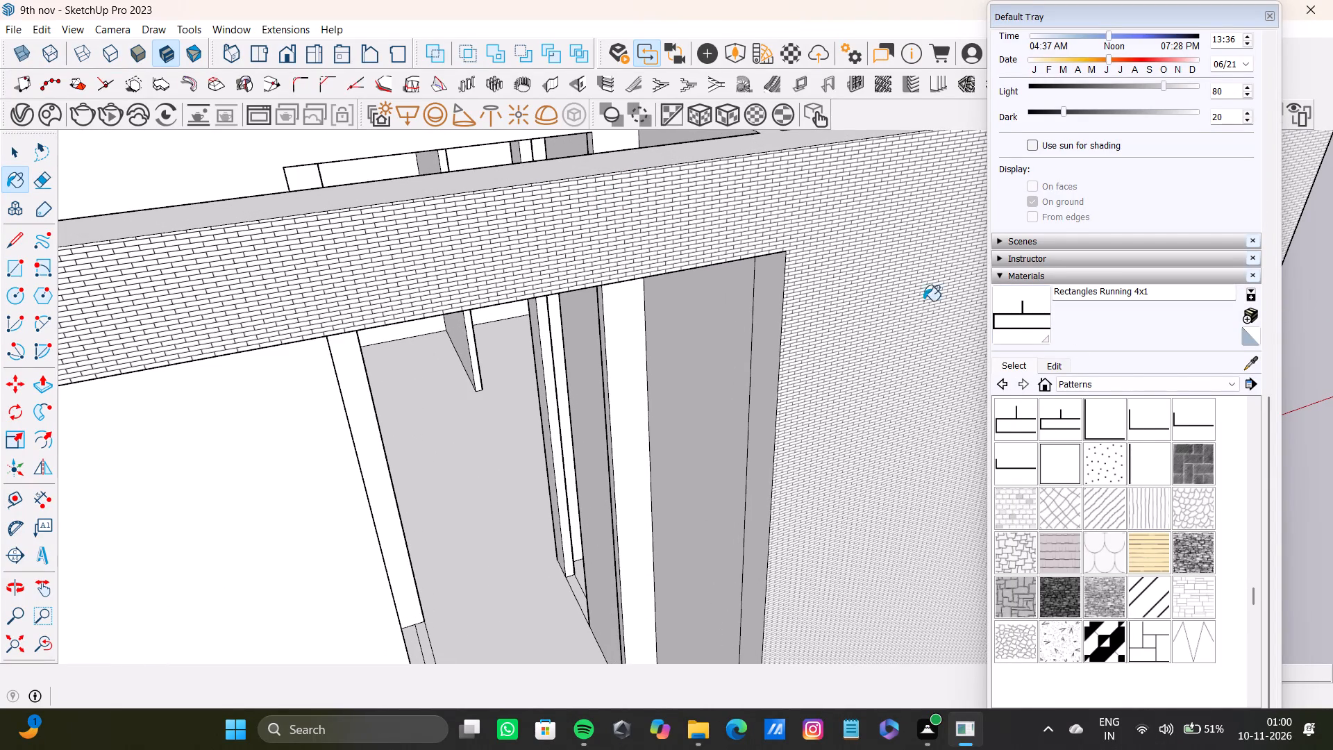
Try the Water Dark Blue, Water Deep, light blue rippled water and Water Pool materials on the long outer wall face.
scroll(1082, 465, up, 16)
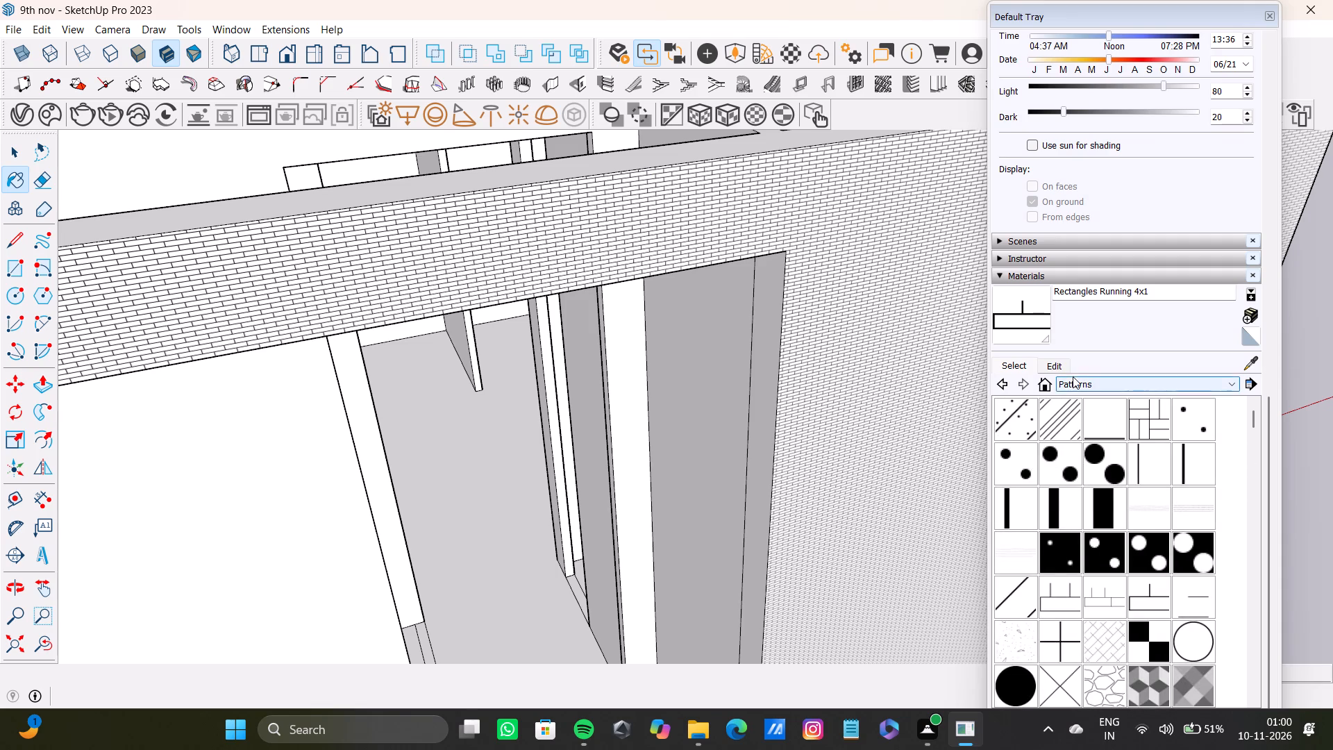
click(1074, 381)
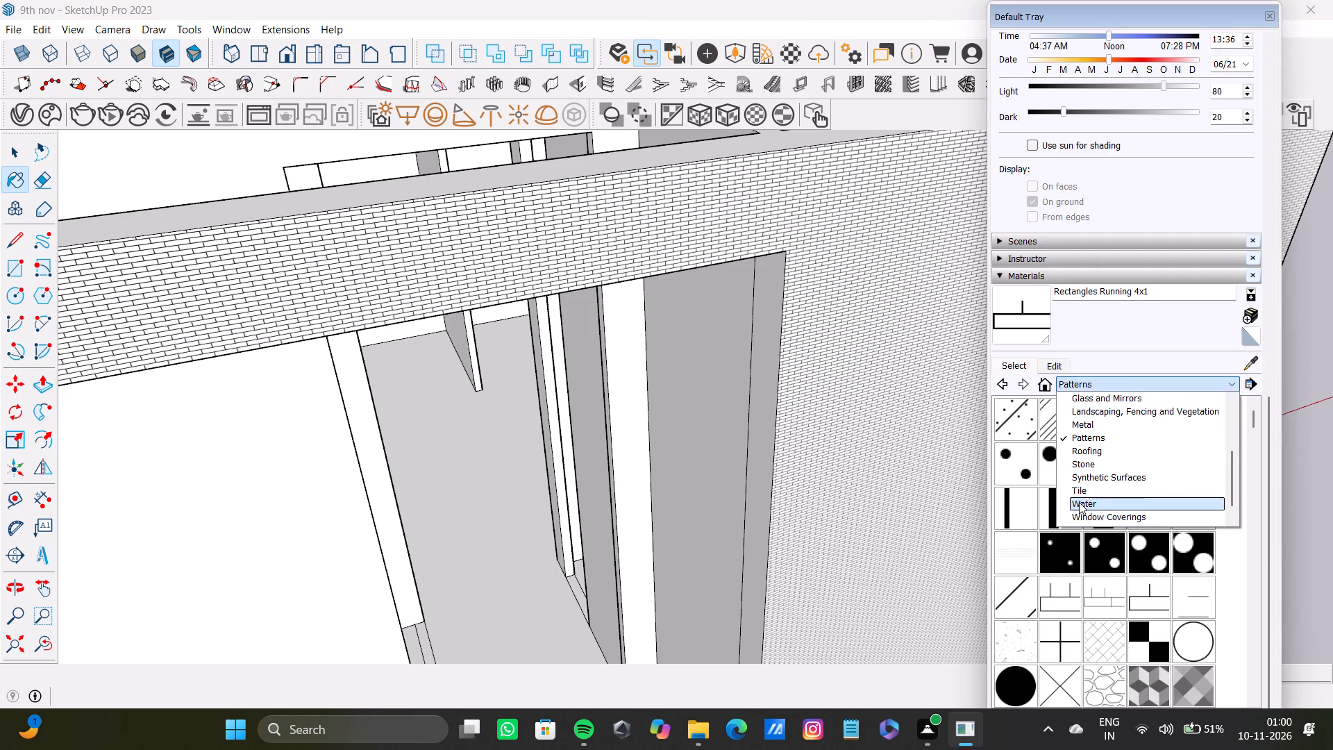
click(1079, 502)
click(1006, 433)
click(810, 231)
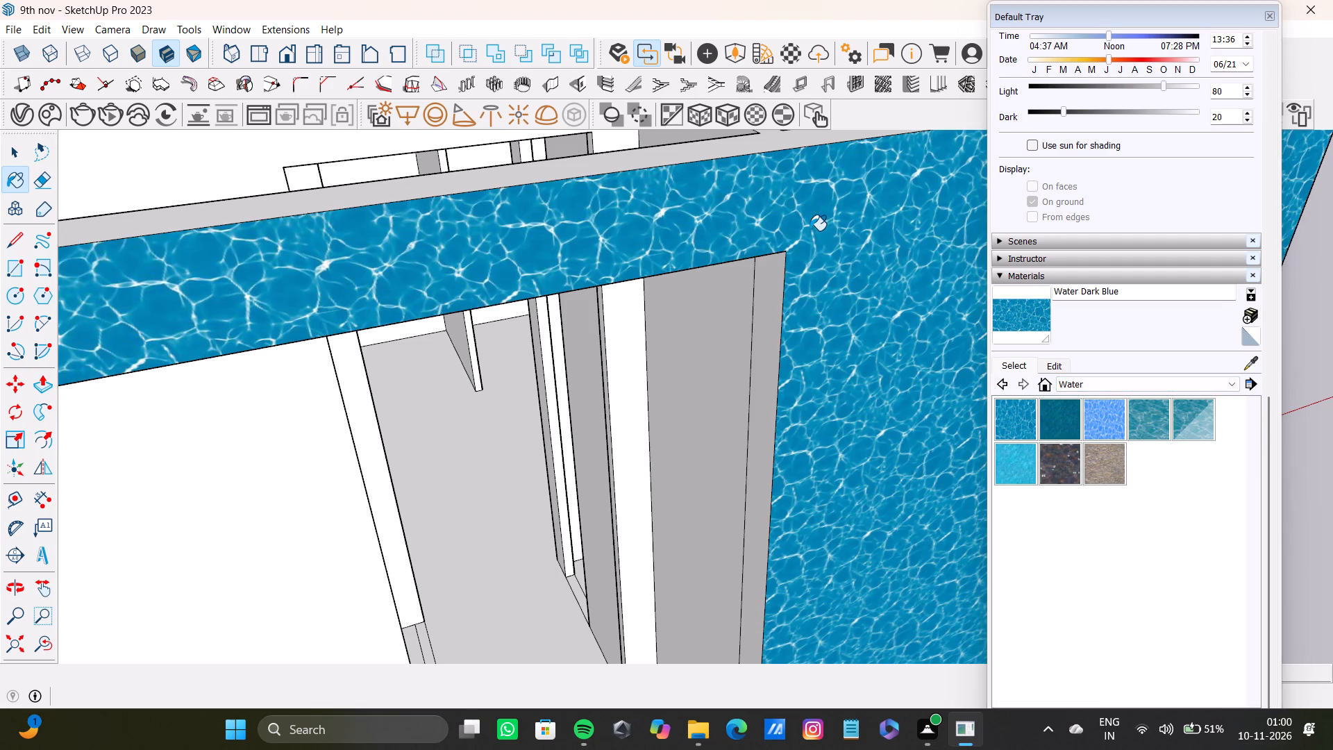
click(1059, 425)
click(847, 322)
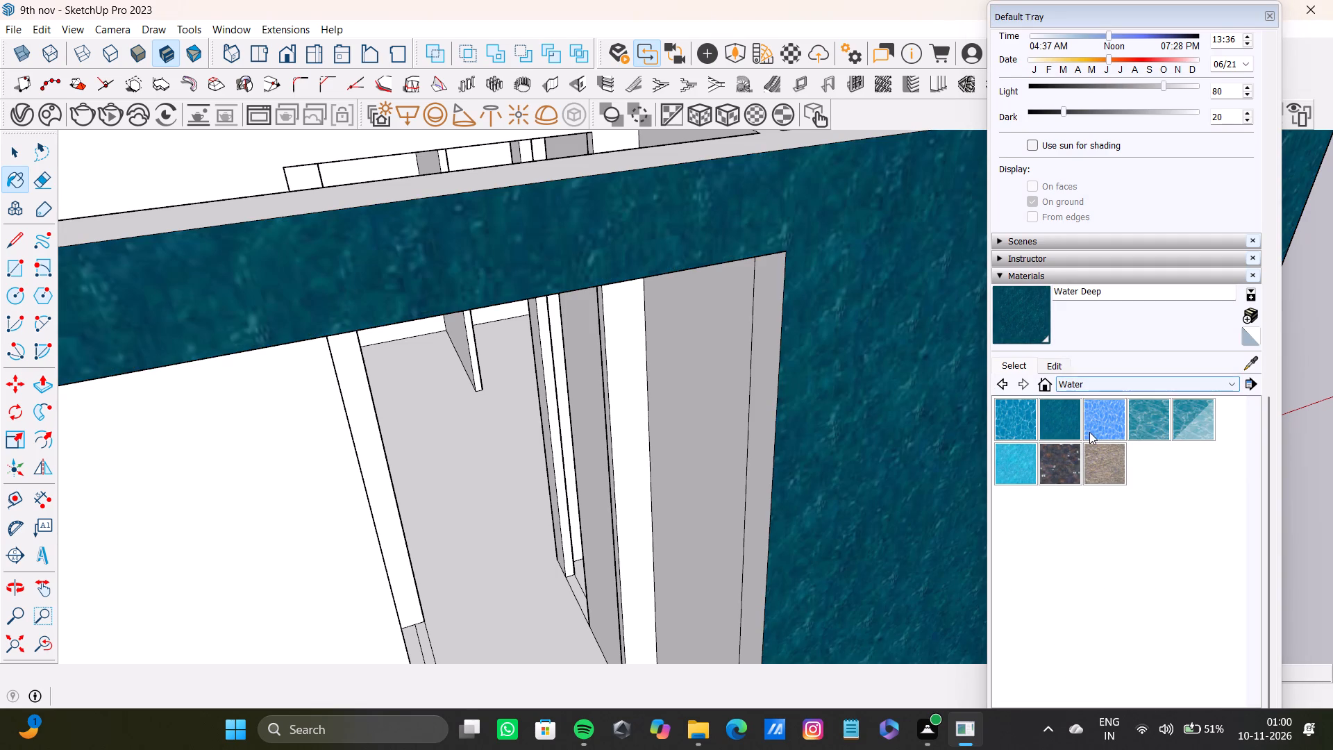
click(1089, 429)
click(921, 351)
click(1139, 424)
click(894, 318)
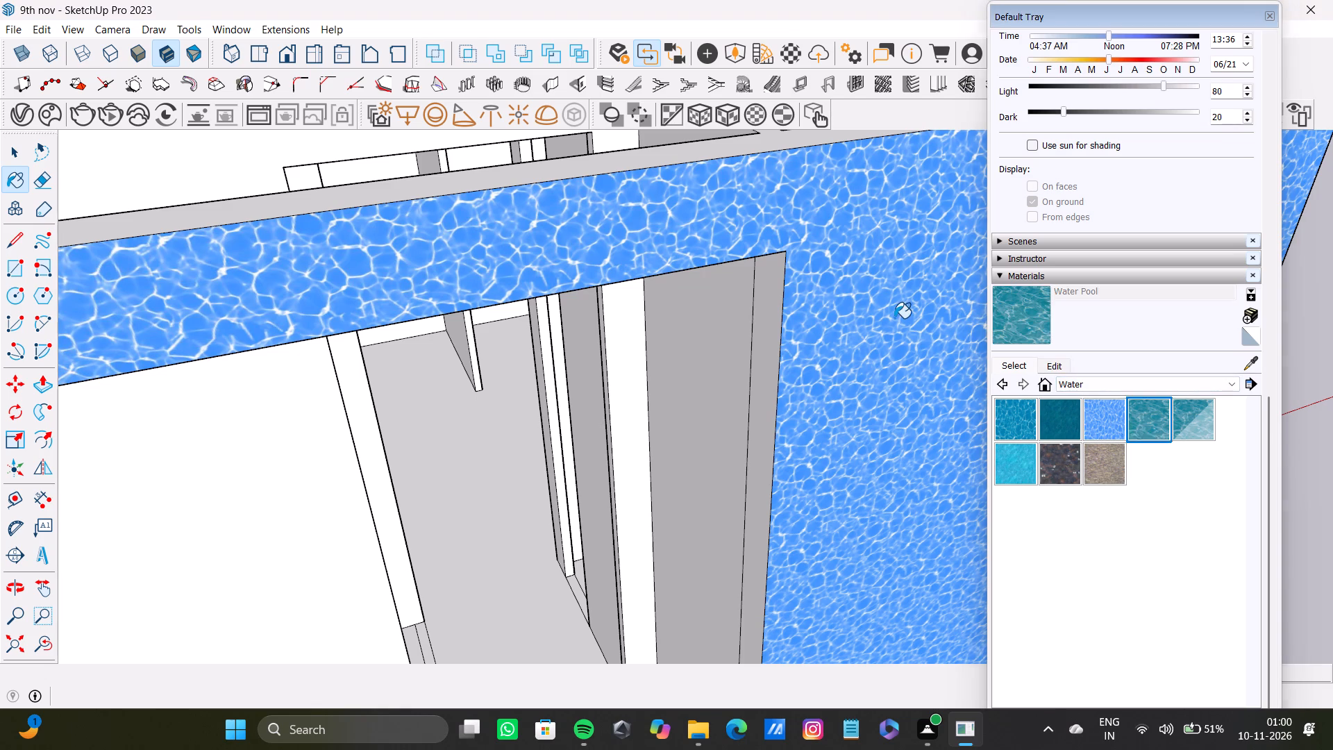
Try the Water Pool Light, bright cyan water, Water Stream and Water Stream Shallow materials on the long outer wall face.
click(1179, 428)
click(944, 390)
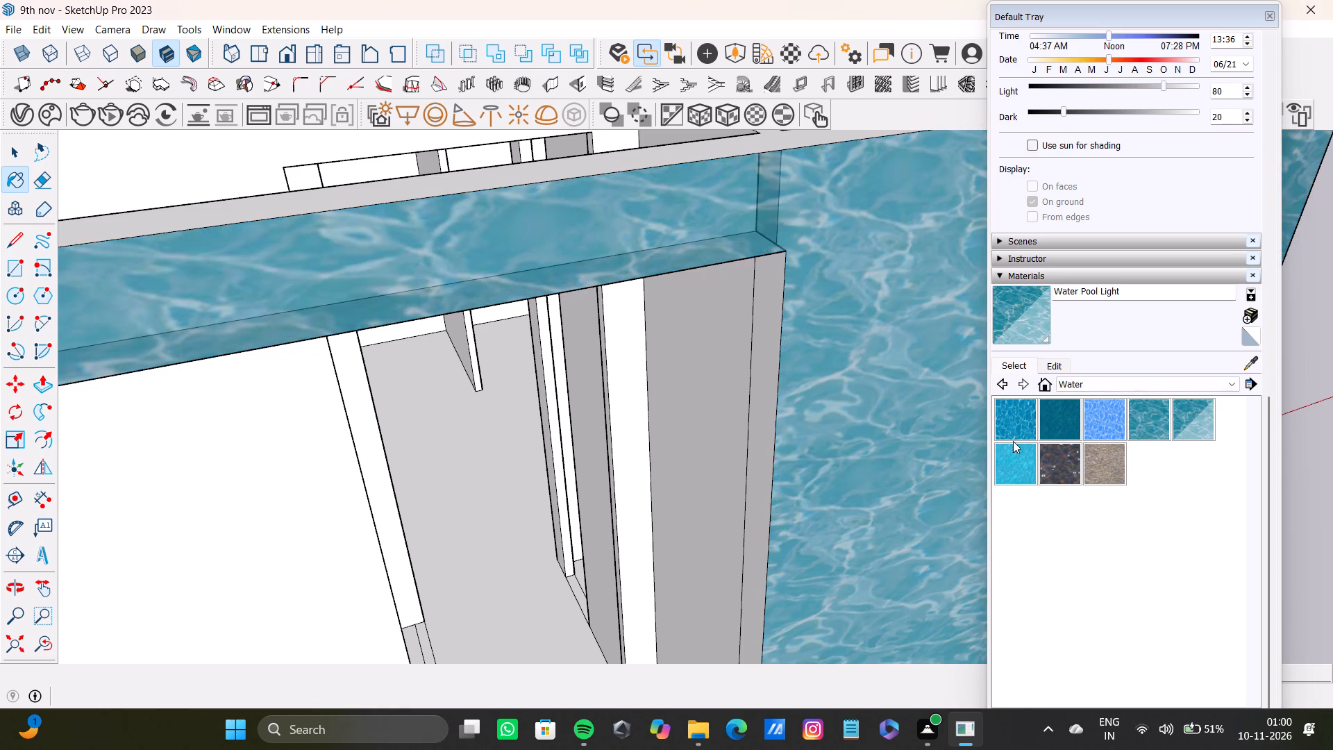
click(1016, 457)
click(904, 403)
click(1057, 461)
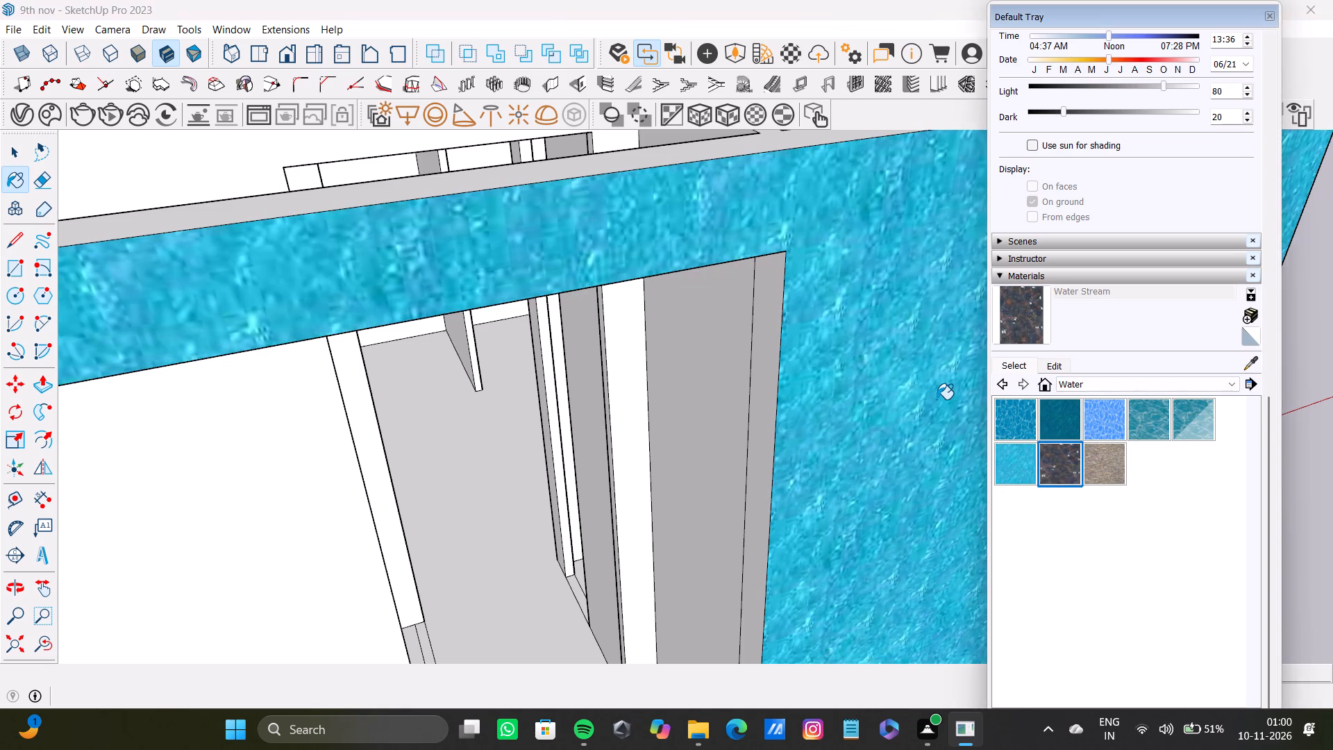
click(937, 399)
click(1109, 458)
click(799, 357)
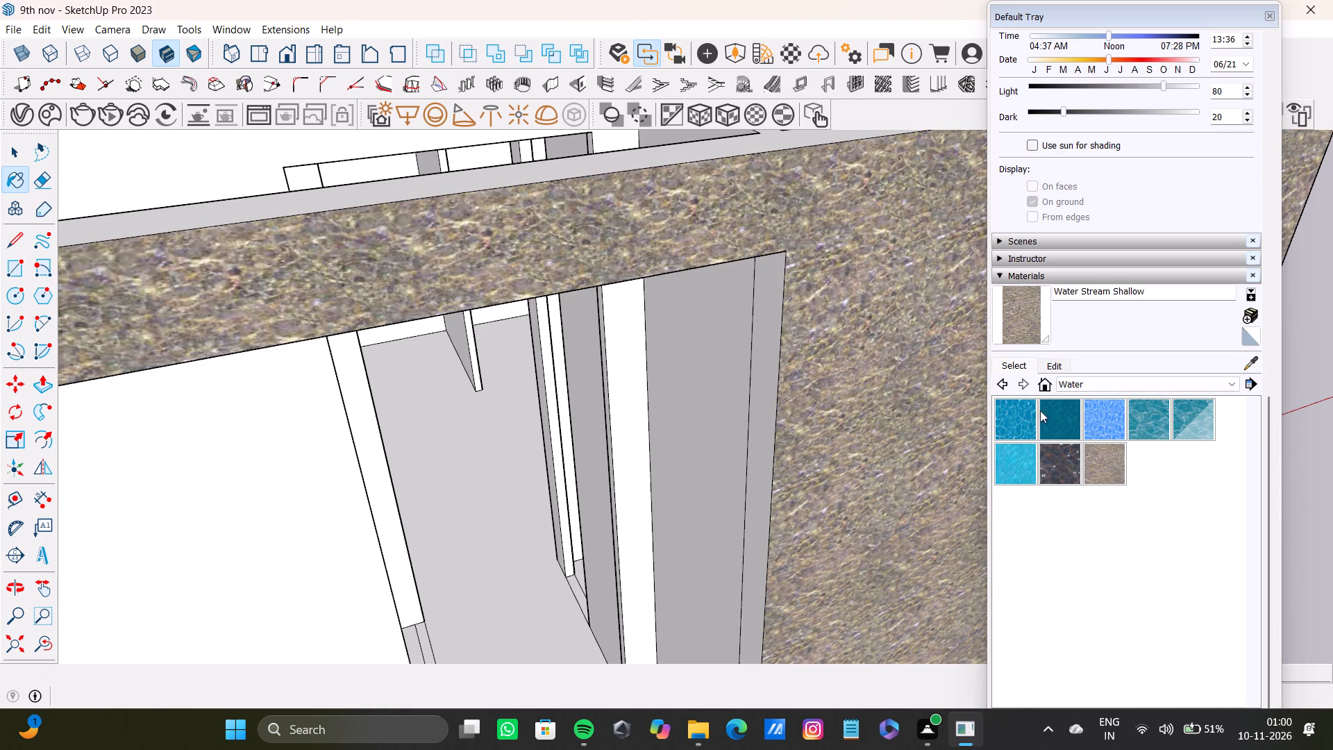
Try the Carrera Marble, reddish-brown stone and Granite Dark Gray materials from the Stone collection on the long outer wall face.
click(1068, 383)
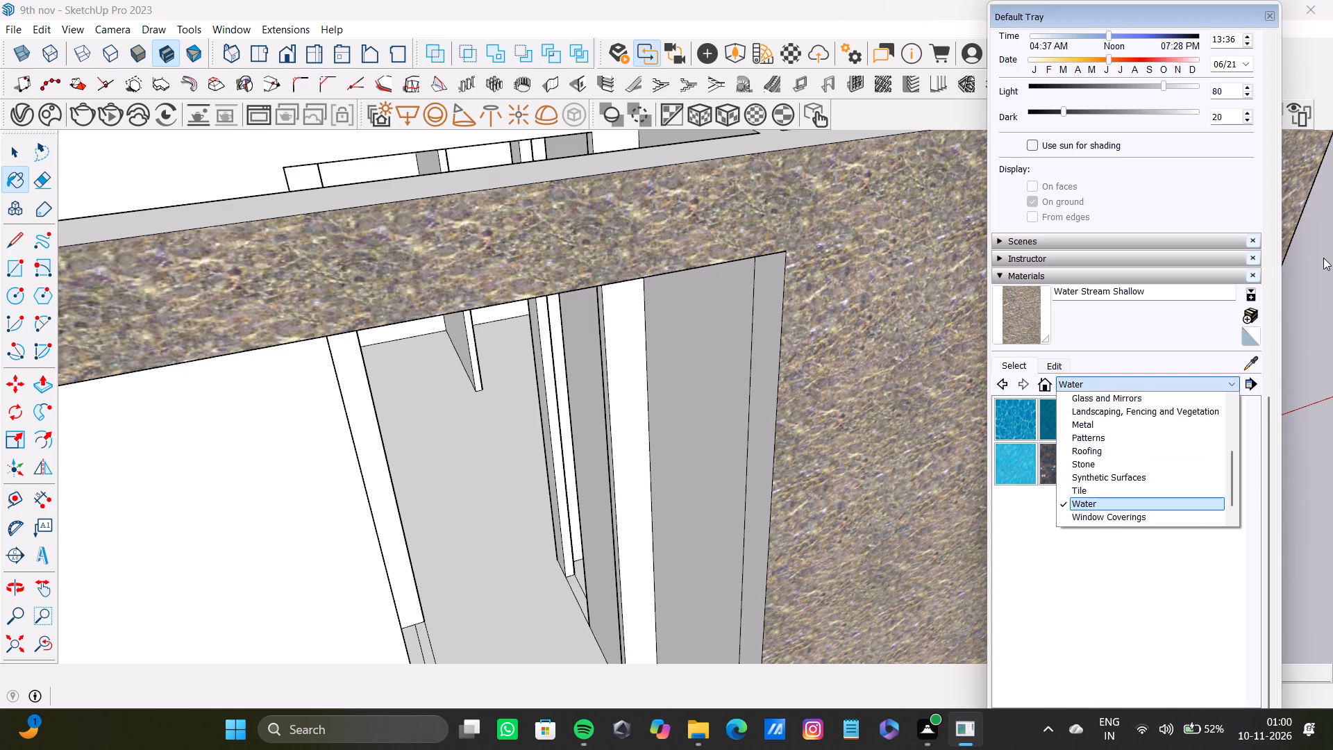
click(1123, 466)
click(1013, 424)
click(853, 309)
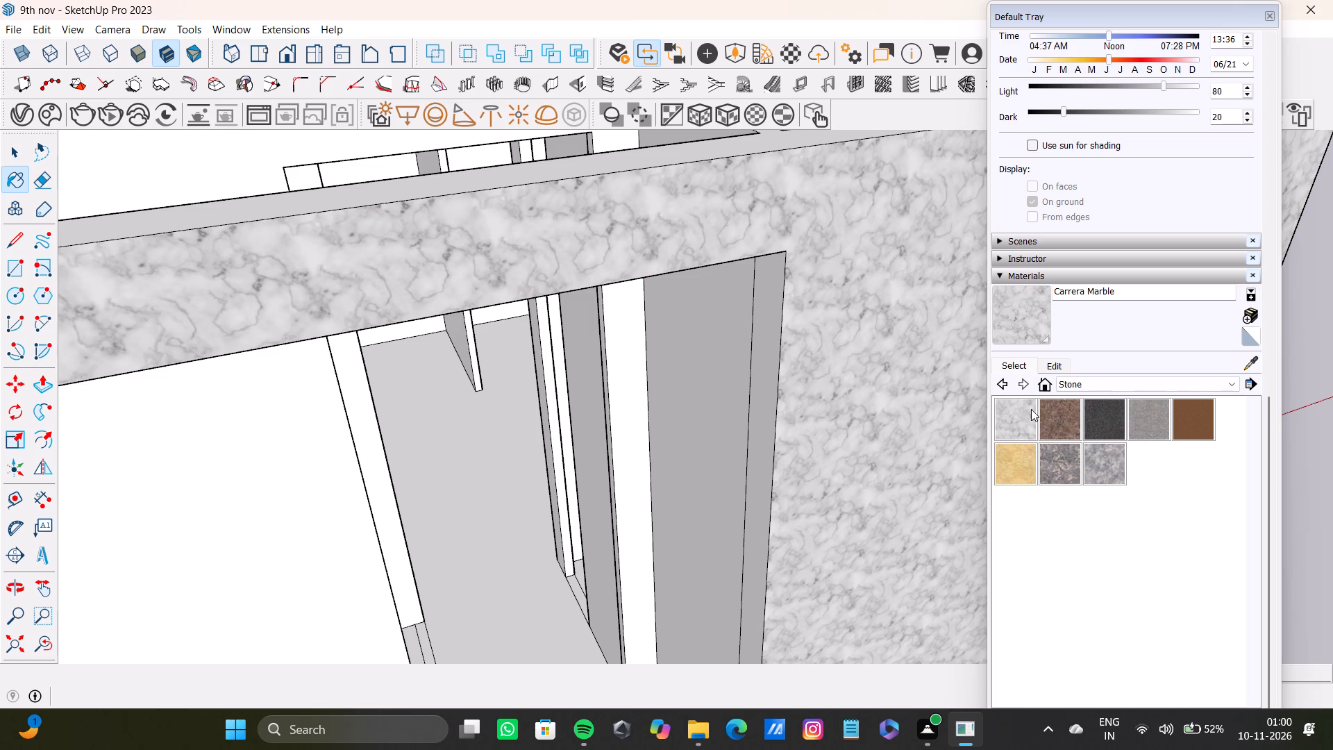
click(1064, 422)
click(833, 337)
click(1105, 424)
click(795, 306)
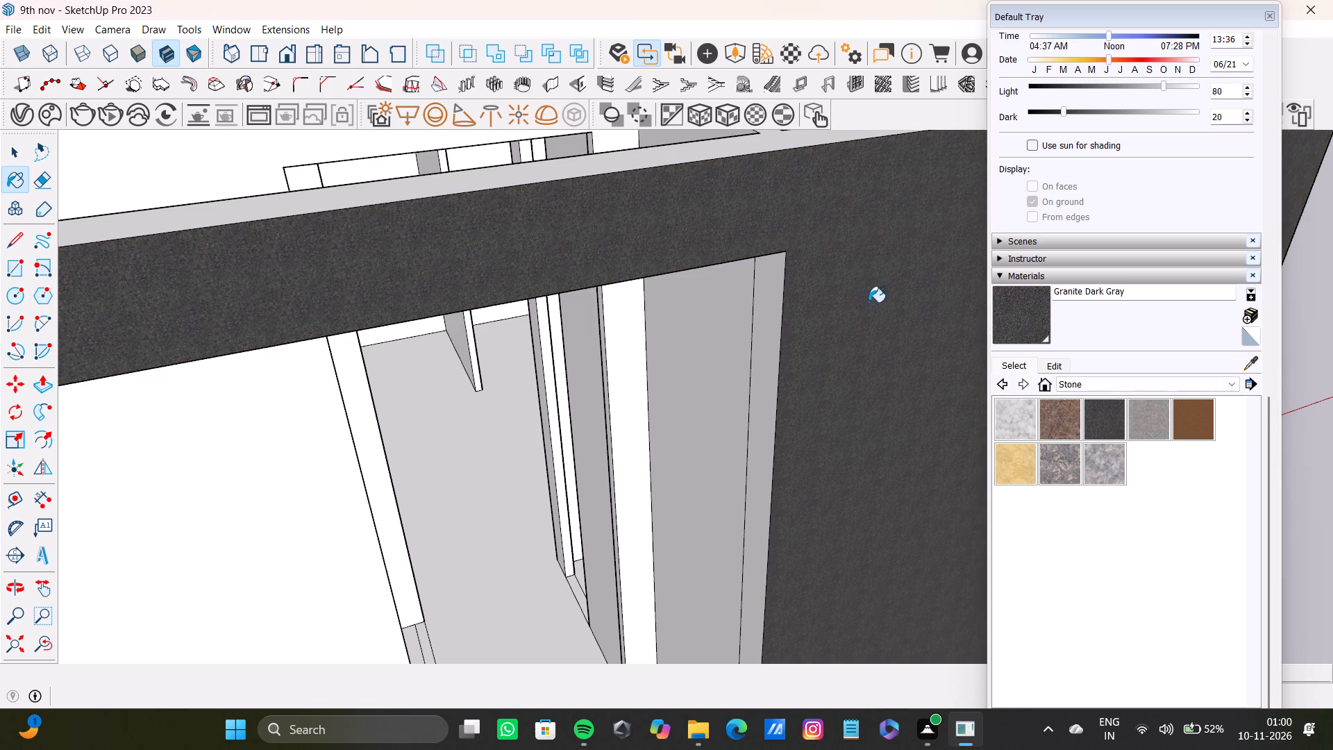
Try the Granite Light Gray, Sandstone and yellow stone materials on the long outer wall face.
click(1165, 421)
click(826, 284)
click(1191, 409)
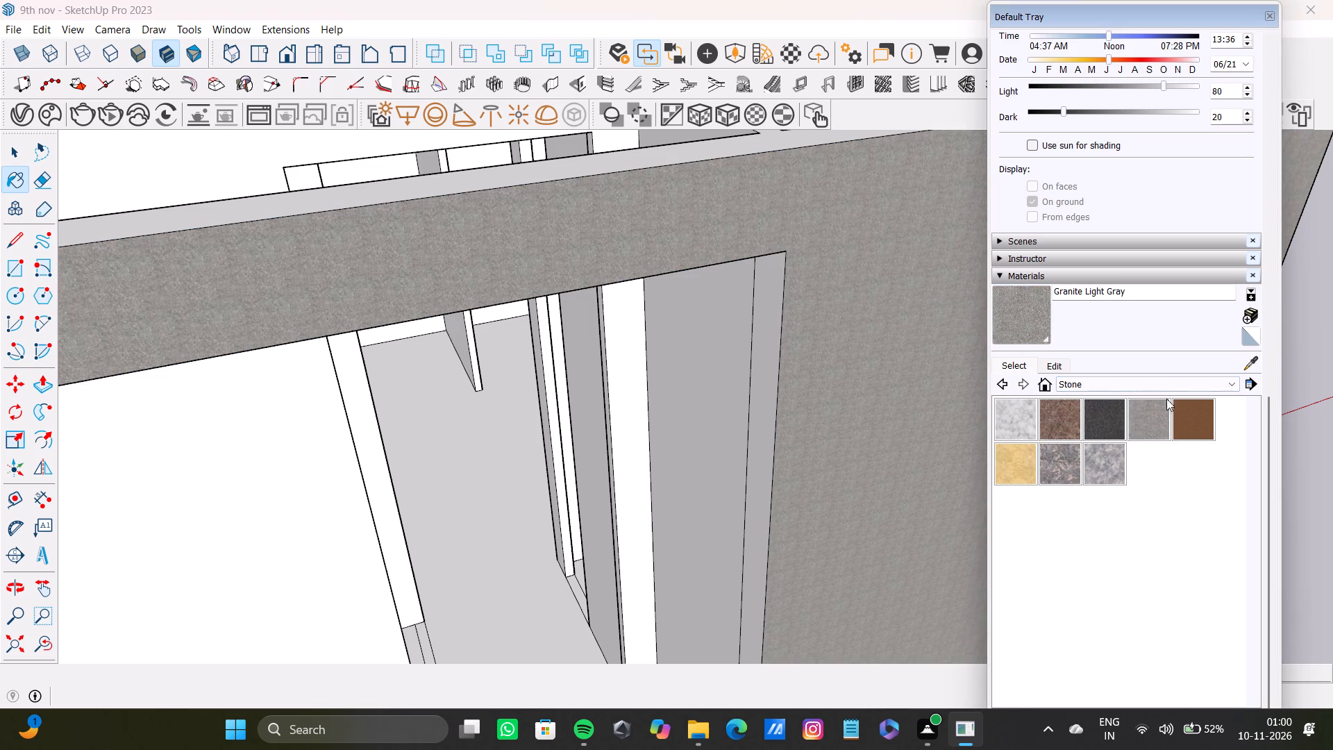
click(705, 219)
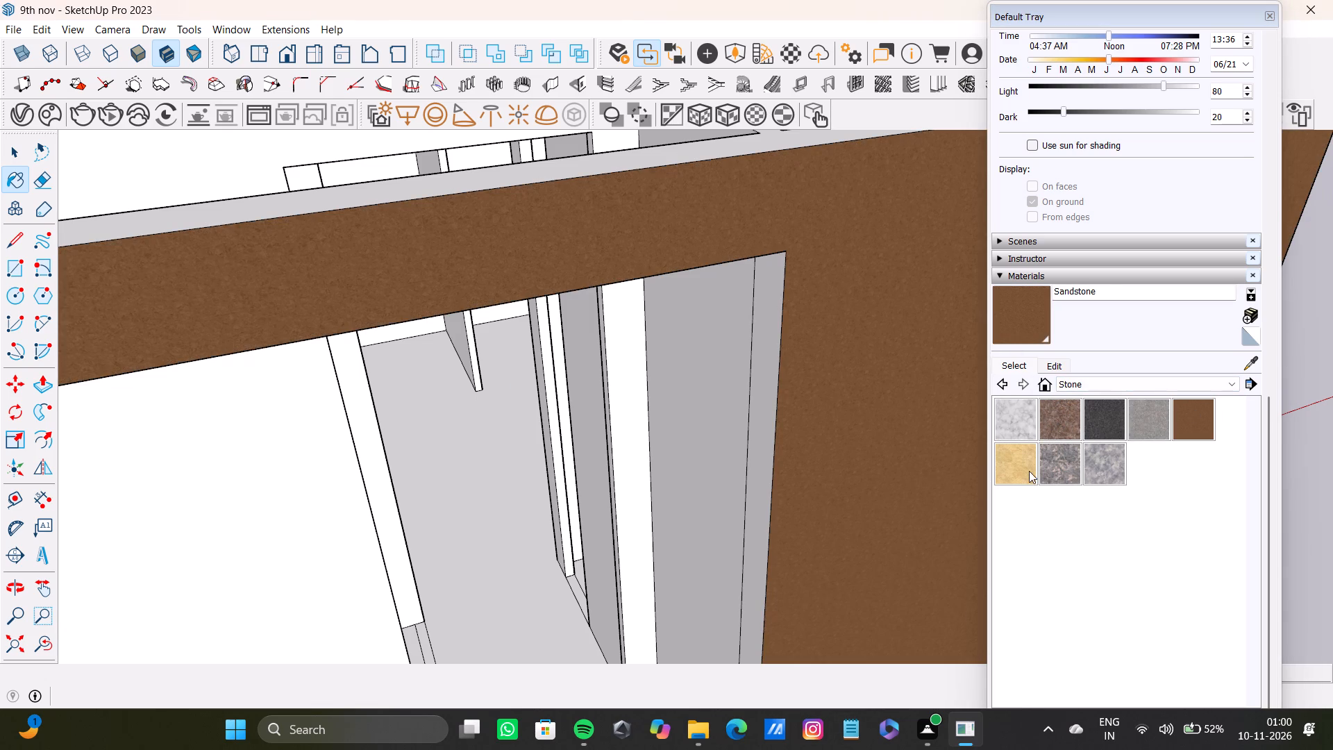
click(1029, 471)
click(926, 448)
Paint the inner wall face beside the opening with Stone Marble, and try Stone Marble and Stone Vein Gray on the outer wall face.
click(1064, 460)
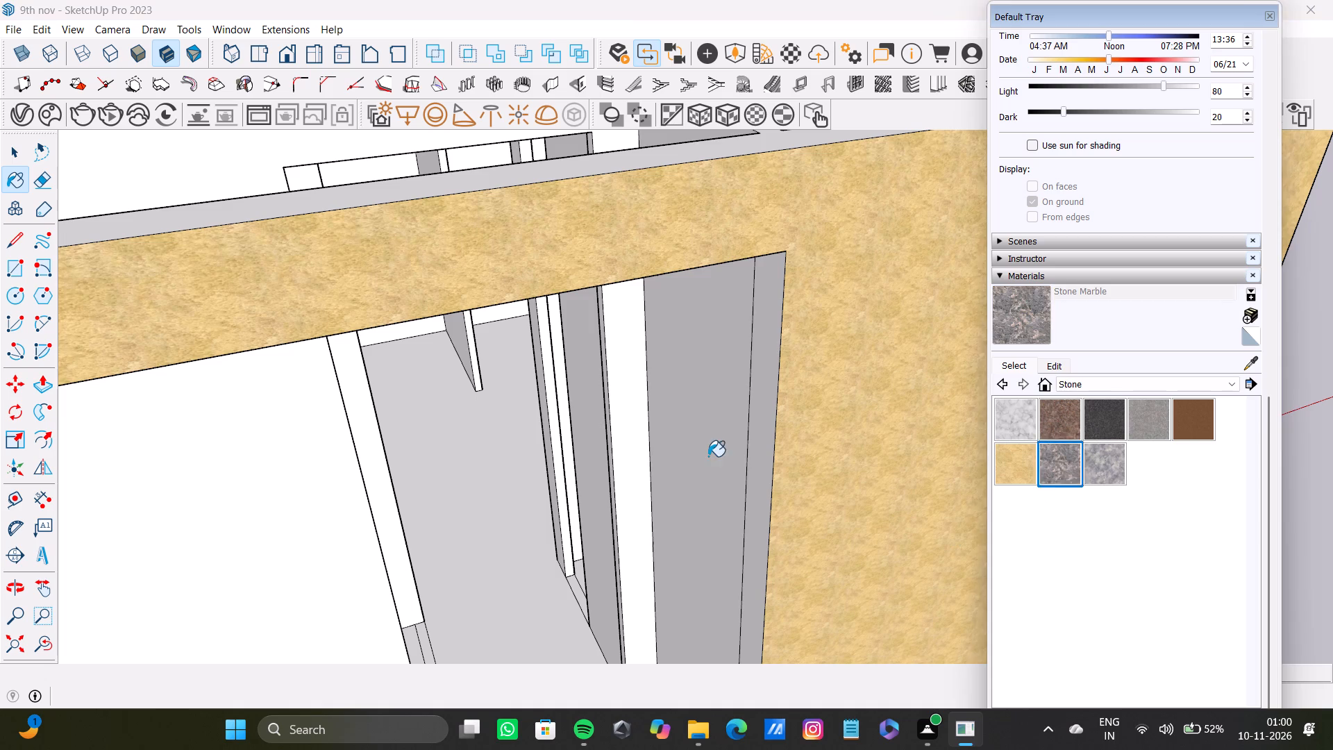
click(708, 456)
click(898, 462)
click(1114, 472)
click(822, 466)
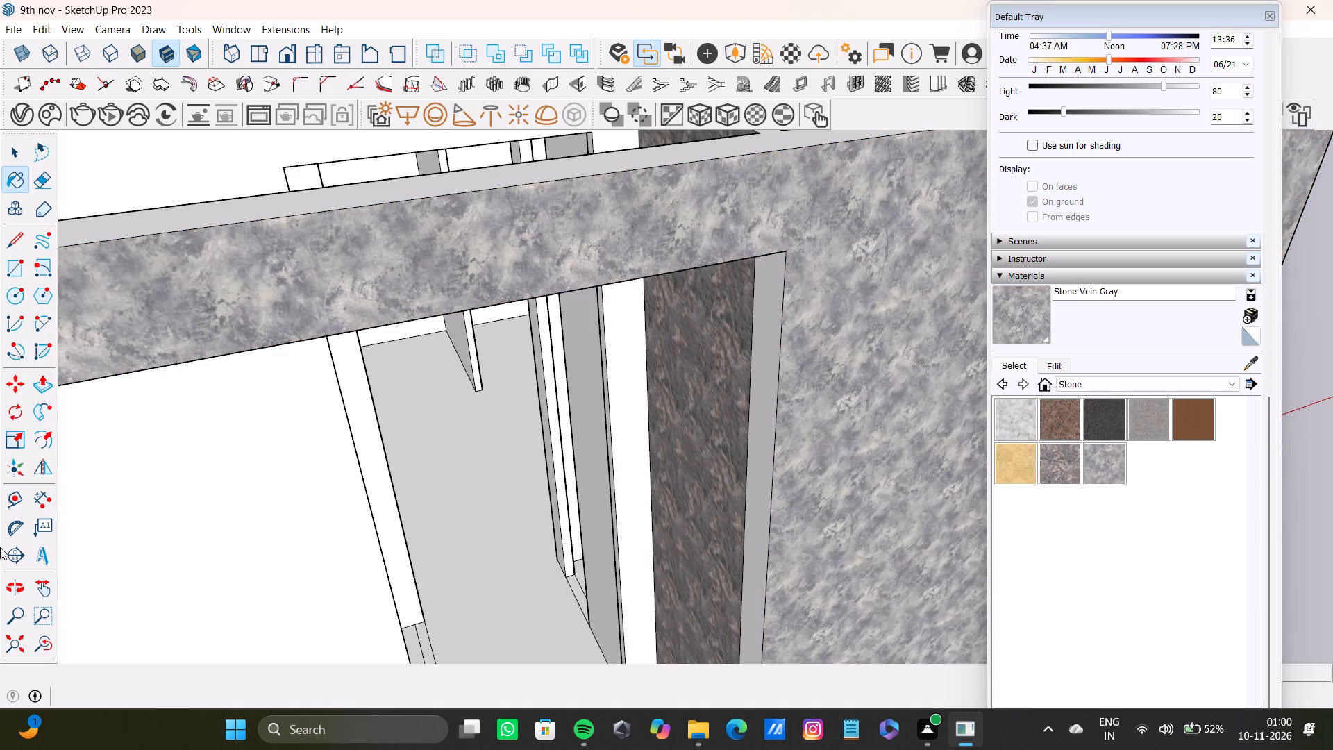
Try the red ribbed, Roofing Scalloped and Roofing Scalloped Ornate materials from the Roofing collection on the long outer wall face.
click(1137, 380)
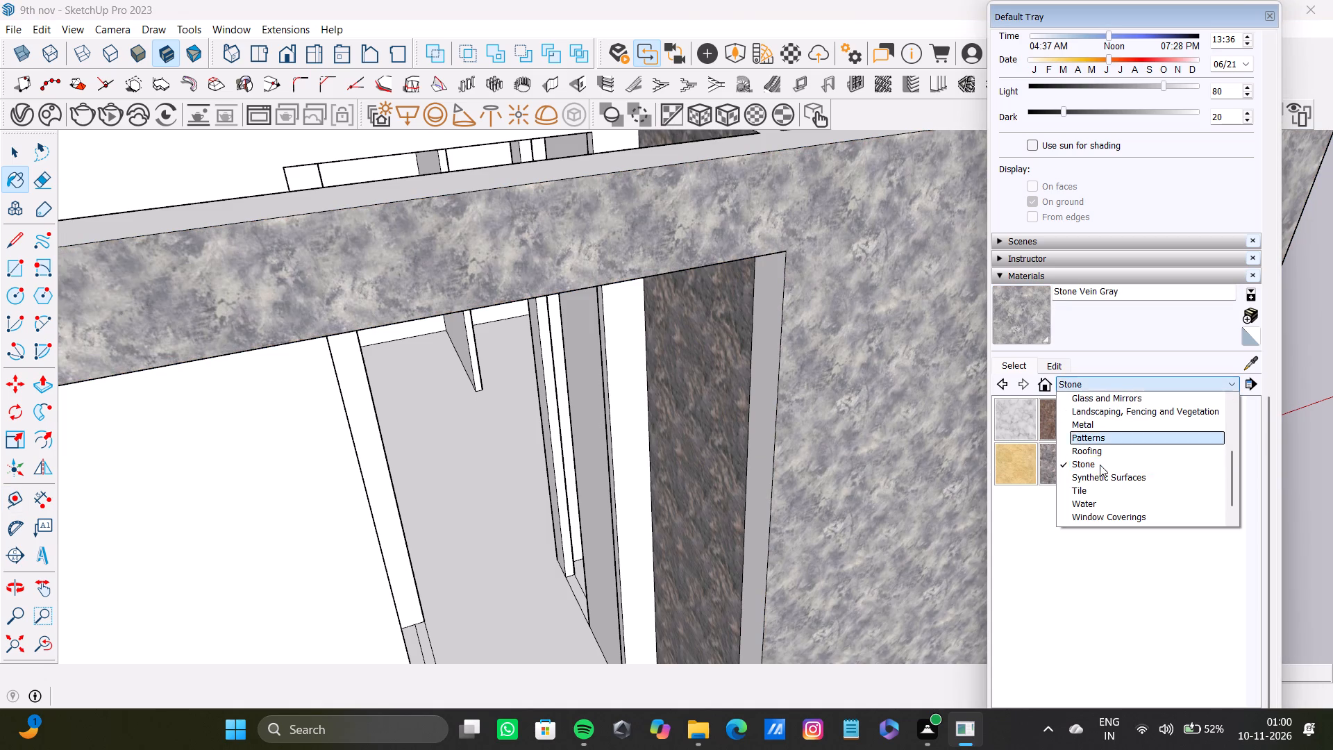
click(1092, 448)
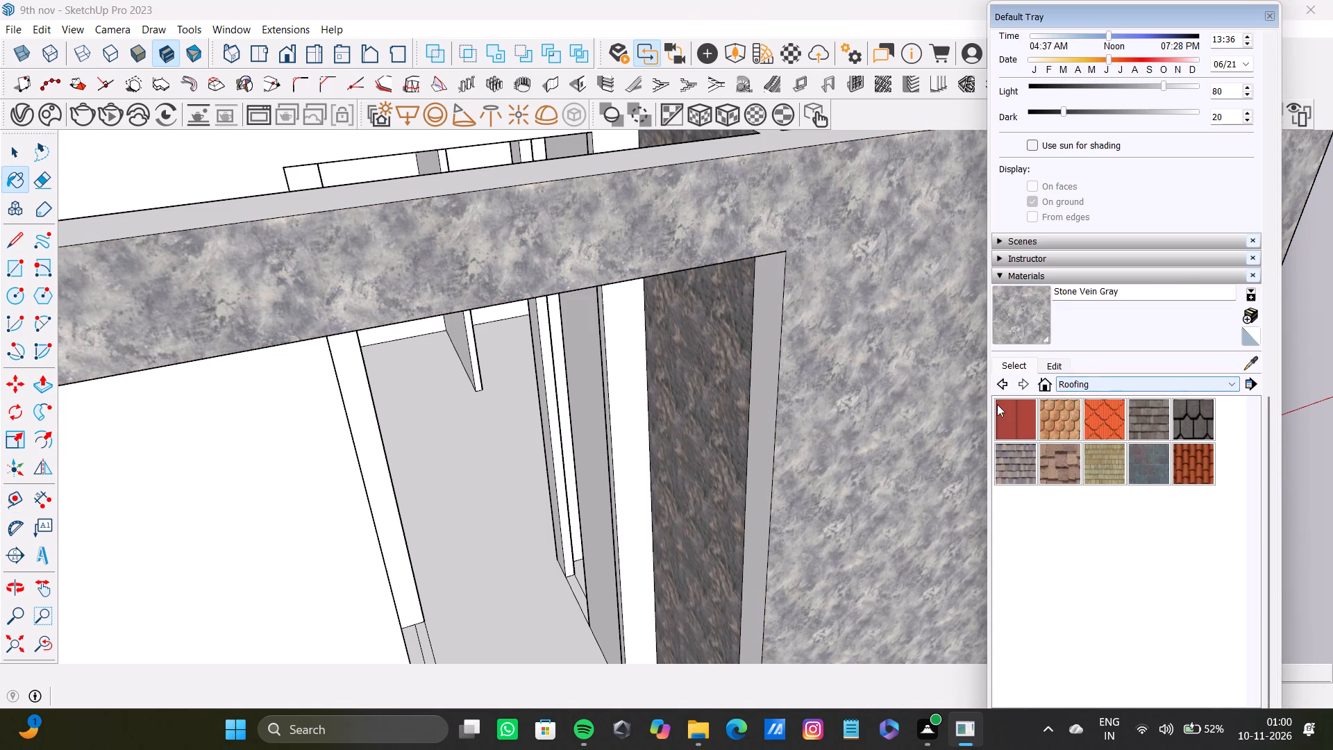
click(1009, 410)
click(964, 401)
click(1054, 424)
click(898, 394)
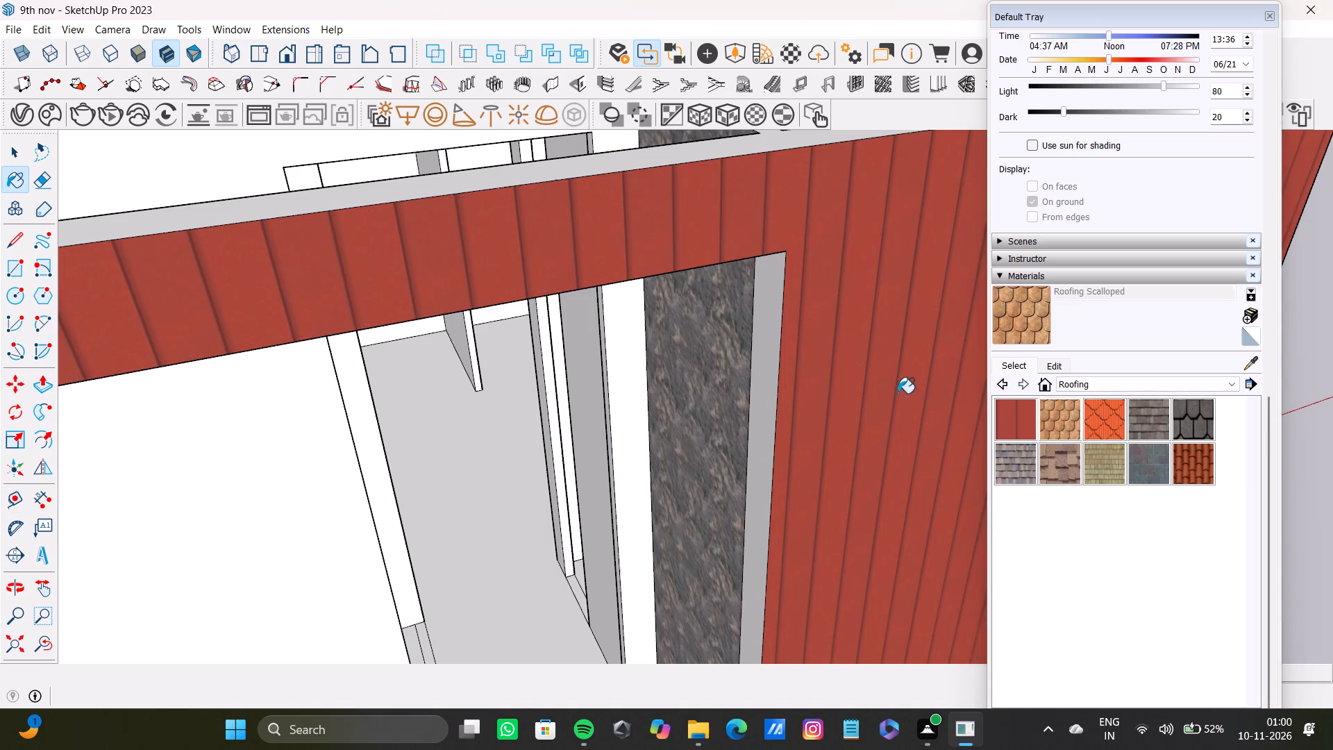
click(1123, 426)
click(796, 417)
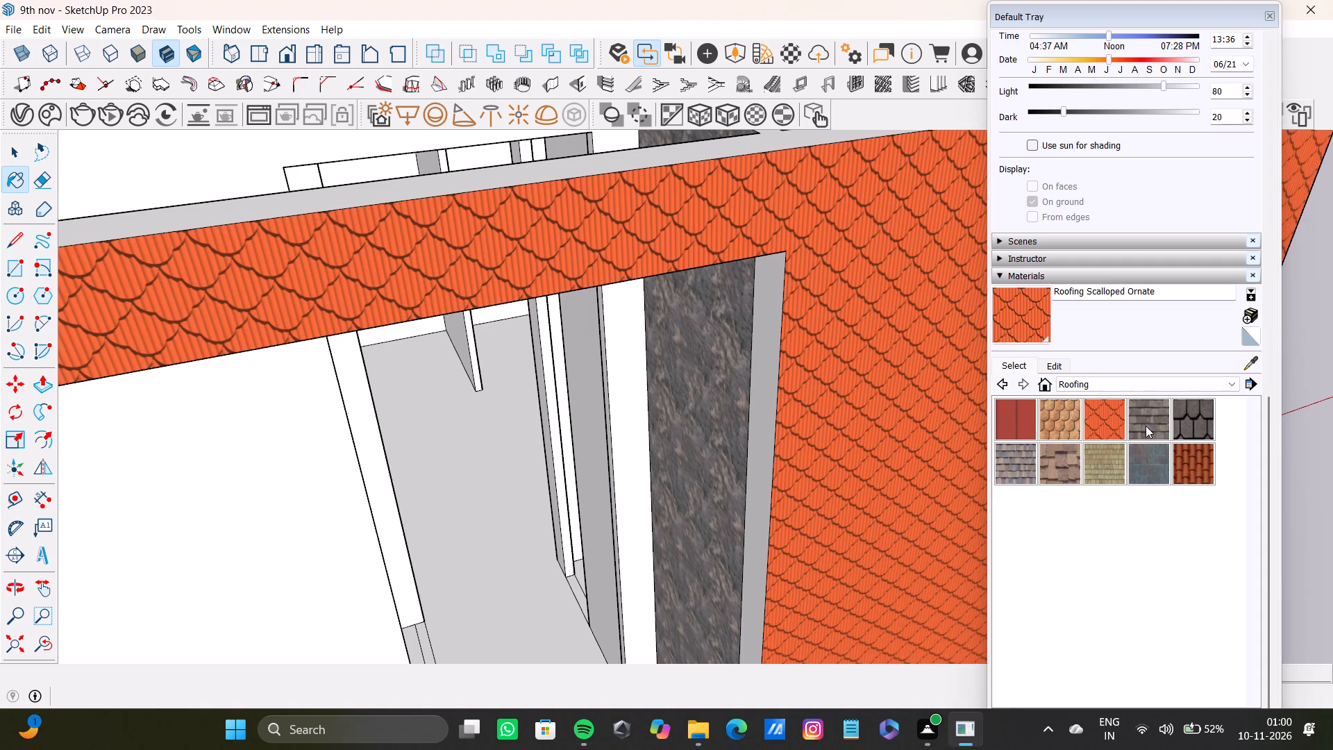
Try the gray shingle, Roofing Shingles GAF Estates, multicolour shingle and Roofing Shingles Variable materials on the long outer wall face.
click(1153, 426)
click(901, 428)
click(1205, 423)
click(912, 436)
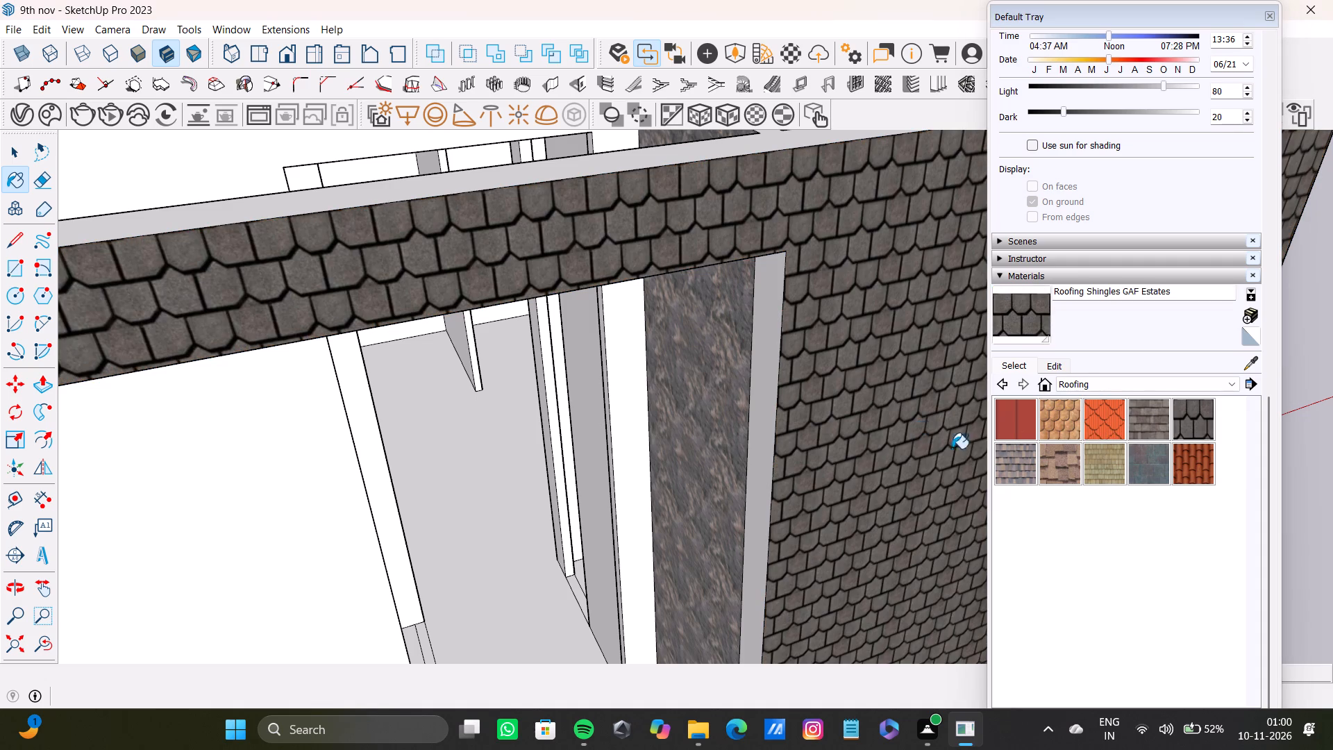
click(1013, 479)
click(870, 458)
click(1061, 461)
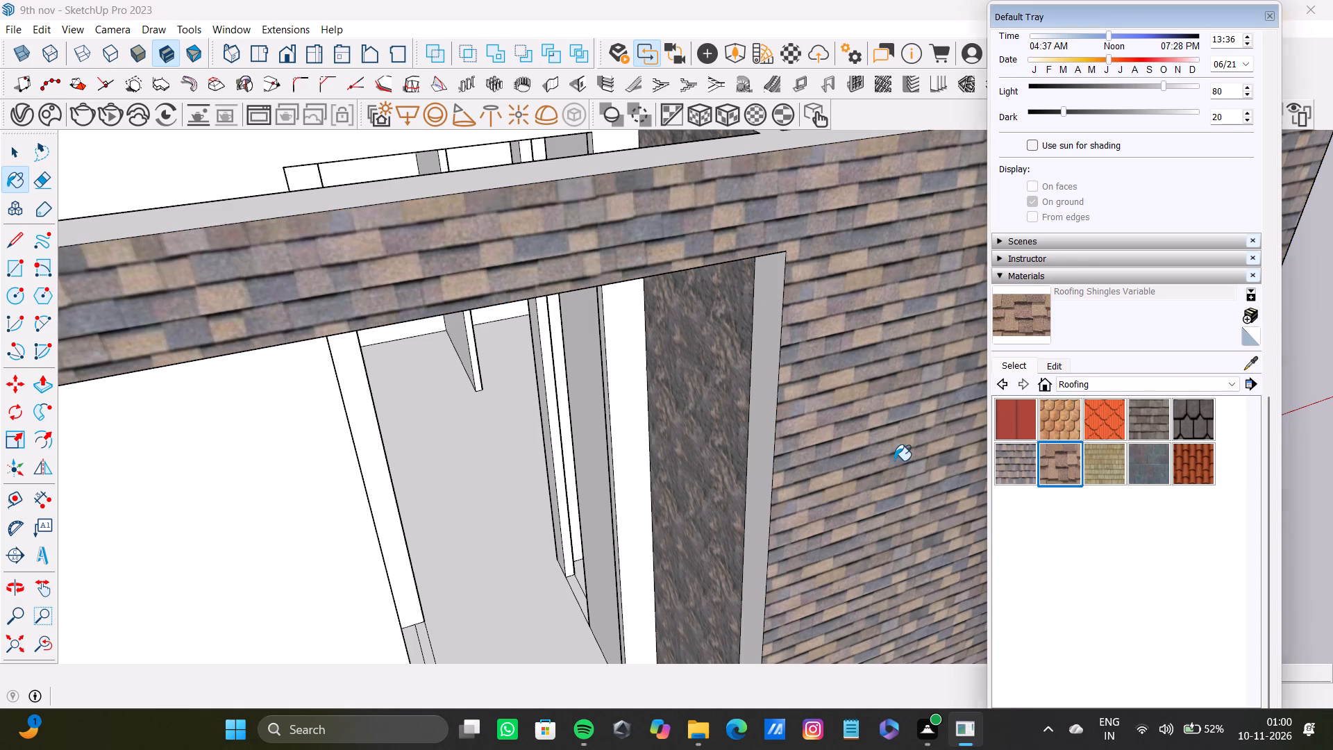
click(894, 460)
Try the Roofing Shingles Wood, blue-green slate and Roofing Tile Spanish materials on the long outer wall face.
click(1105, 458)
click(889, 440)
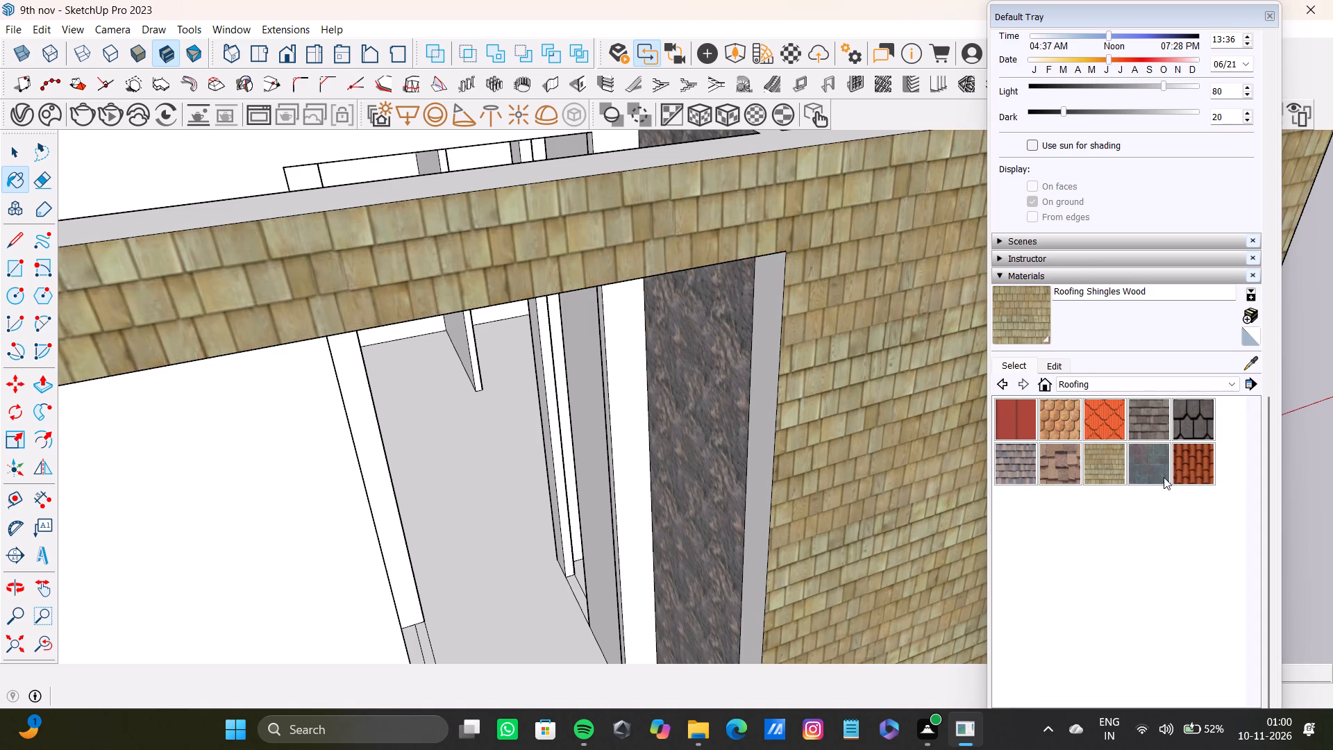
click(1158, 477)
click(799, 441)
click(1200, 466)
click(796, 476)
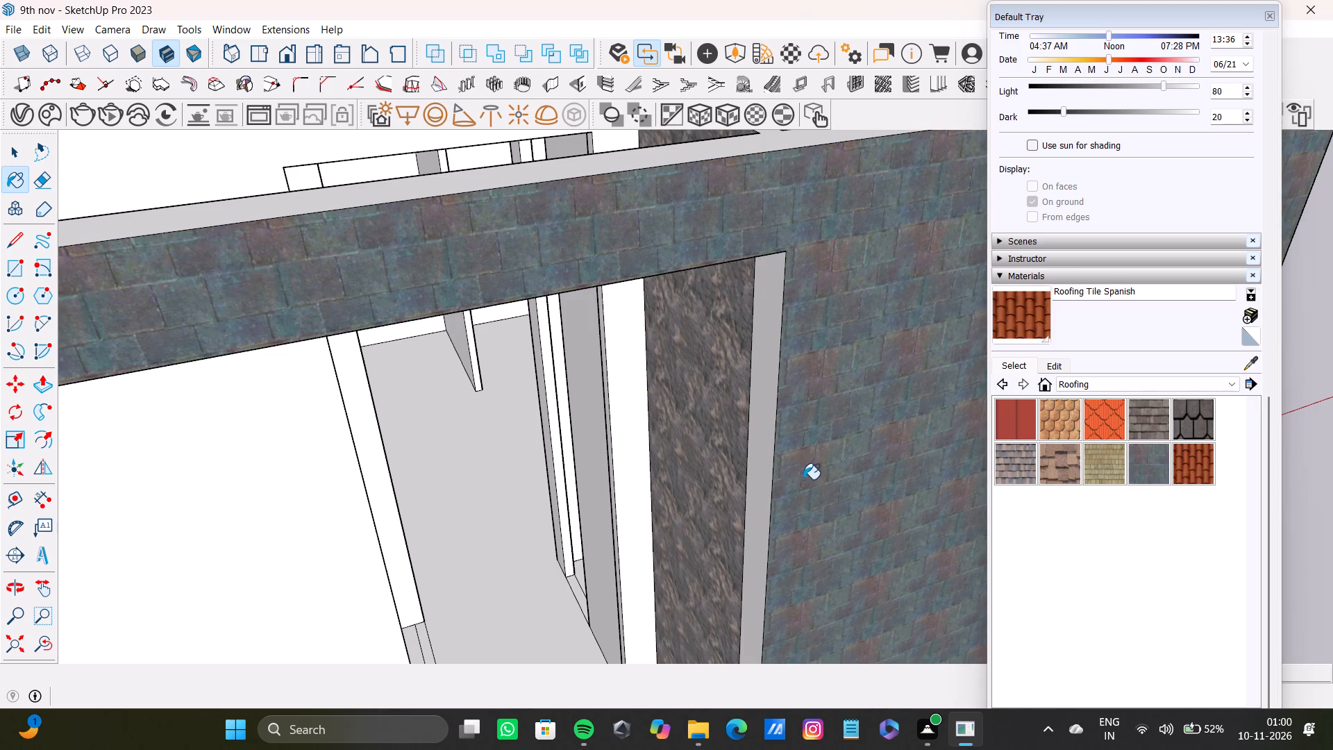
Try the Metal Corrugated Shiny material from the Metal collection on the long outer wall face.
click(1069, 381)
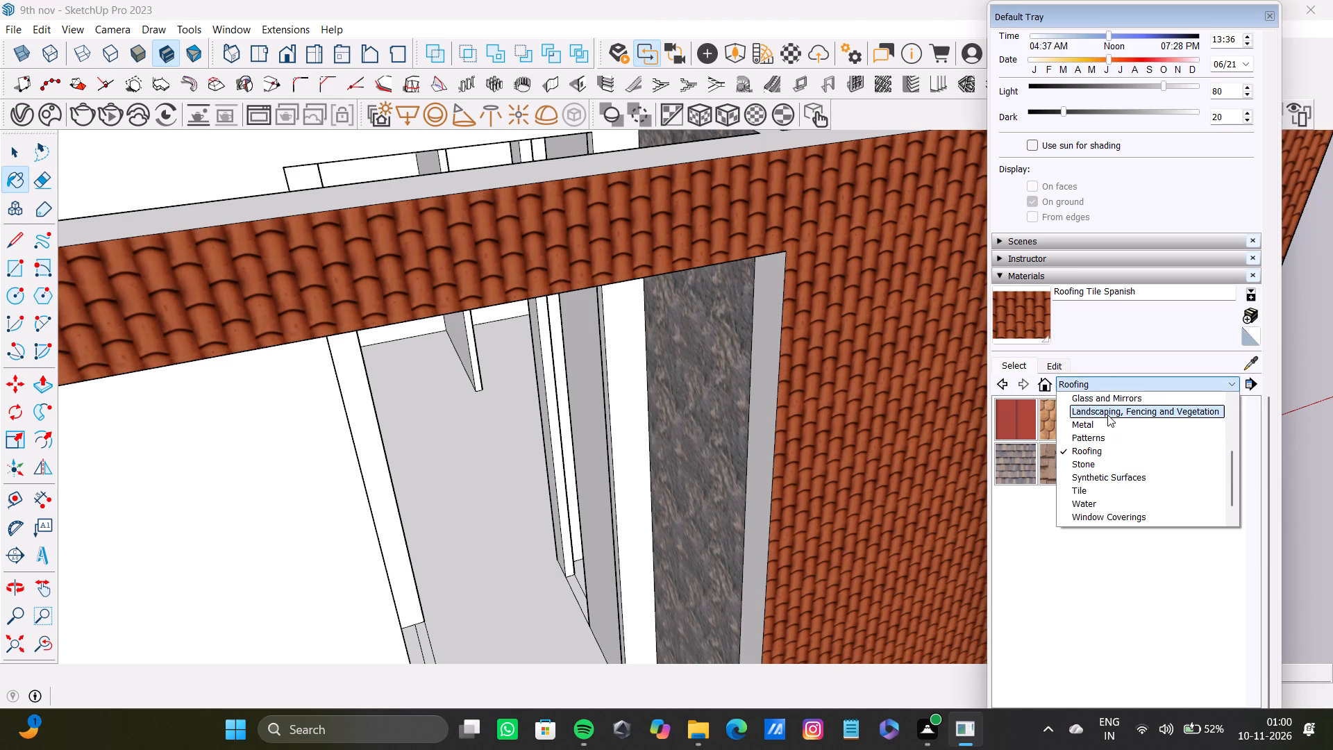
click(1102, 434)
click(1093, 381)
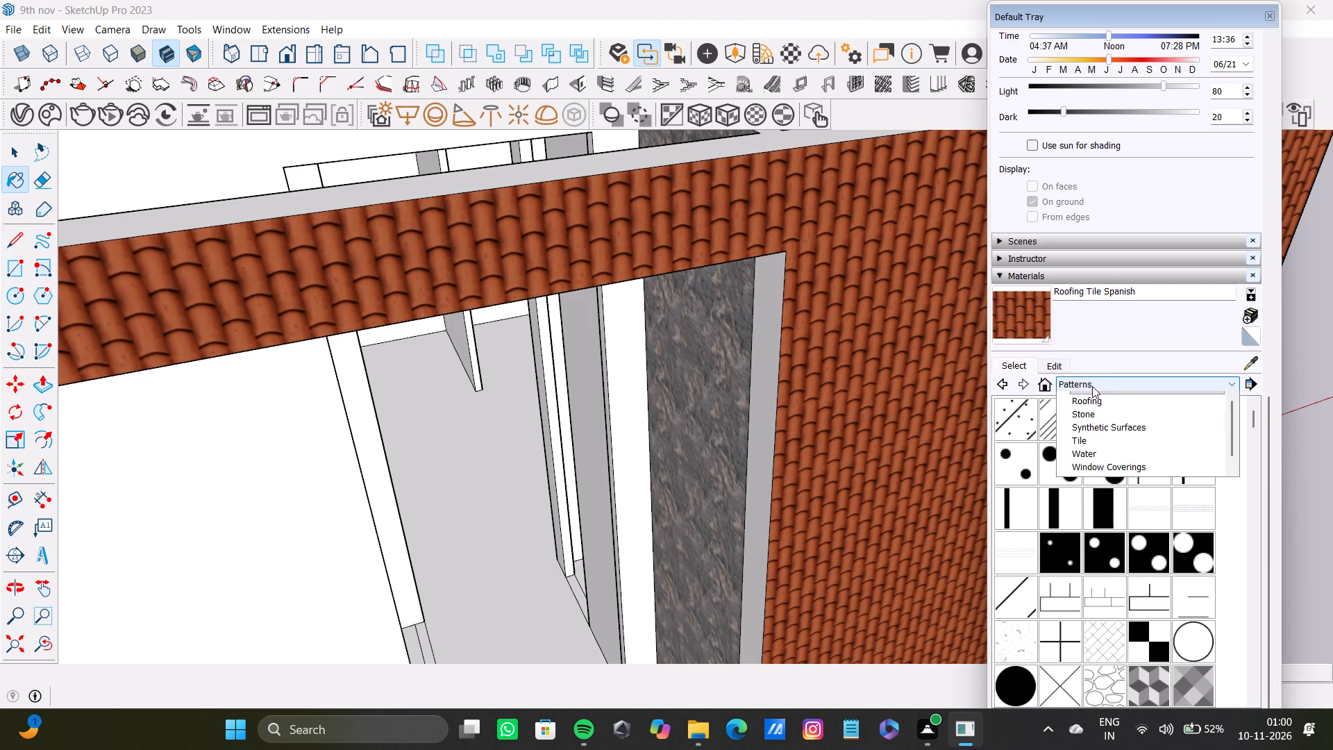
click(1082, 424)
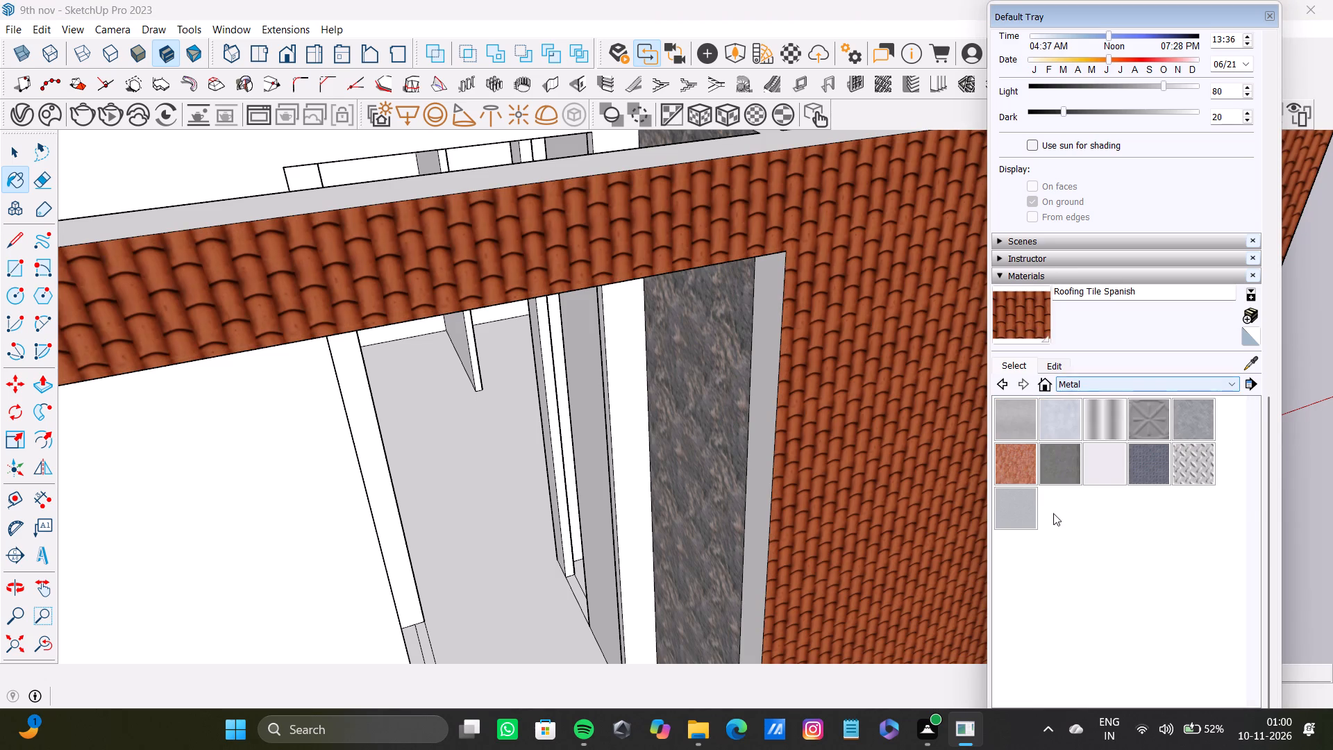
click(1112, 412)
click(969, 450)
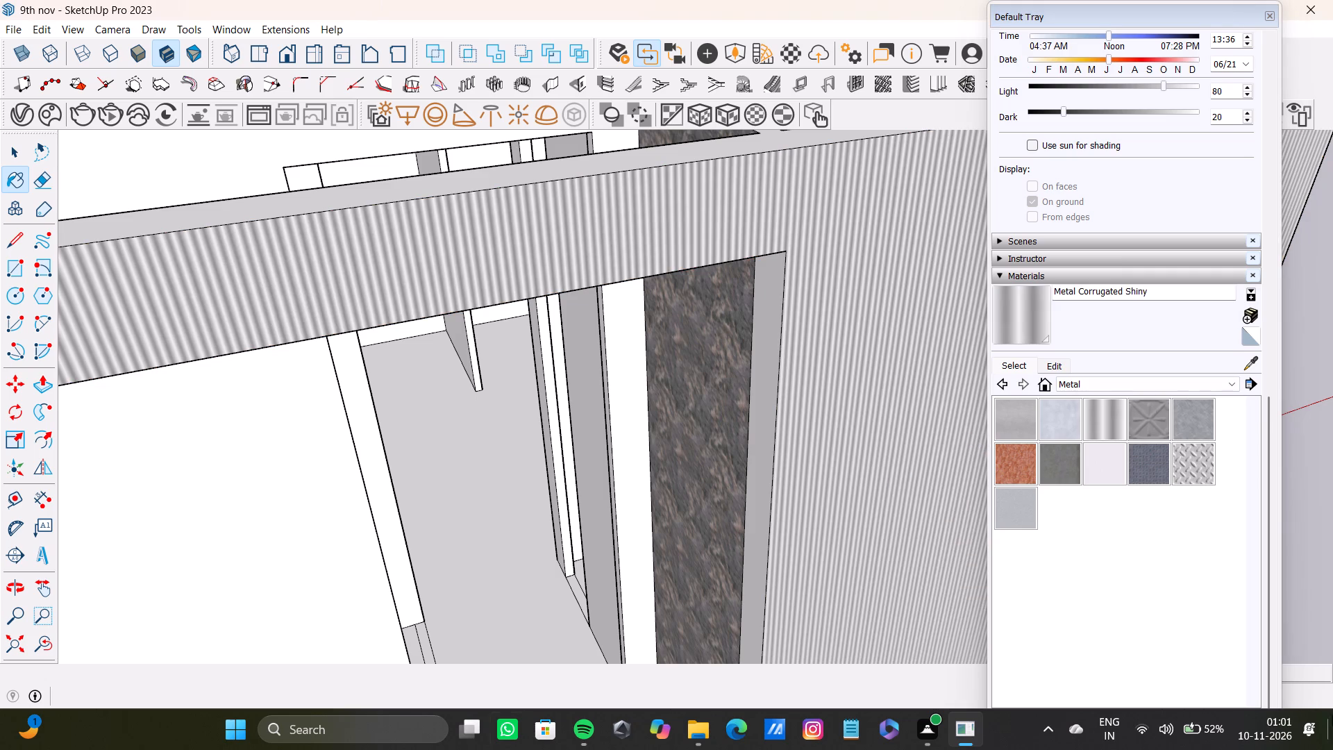
Paint the long outer wall face with Metal Steel Textured White and inspect its texture up close.
click(1096, 385)
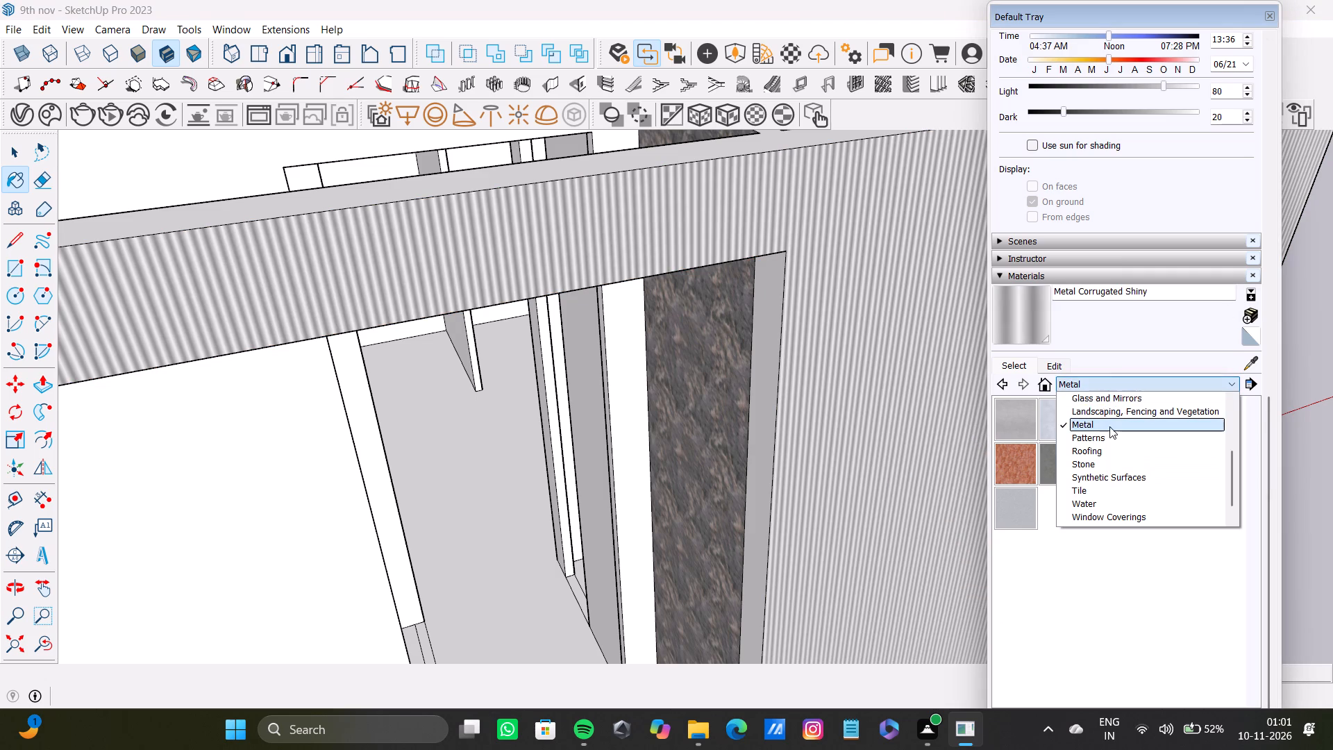
click(1112, 419)
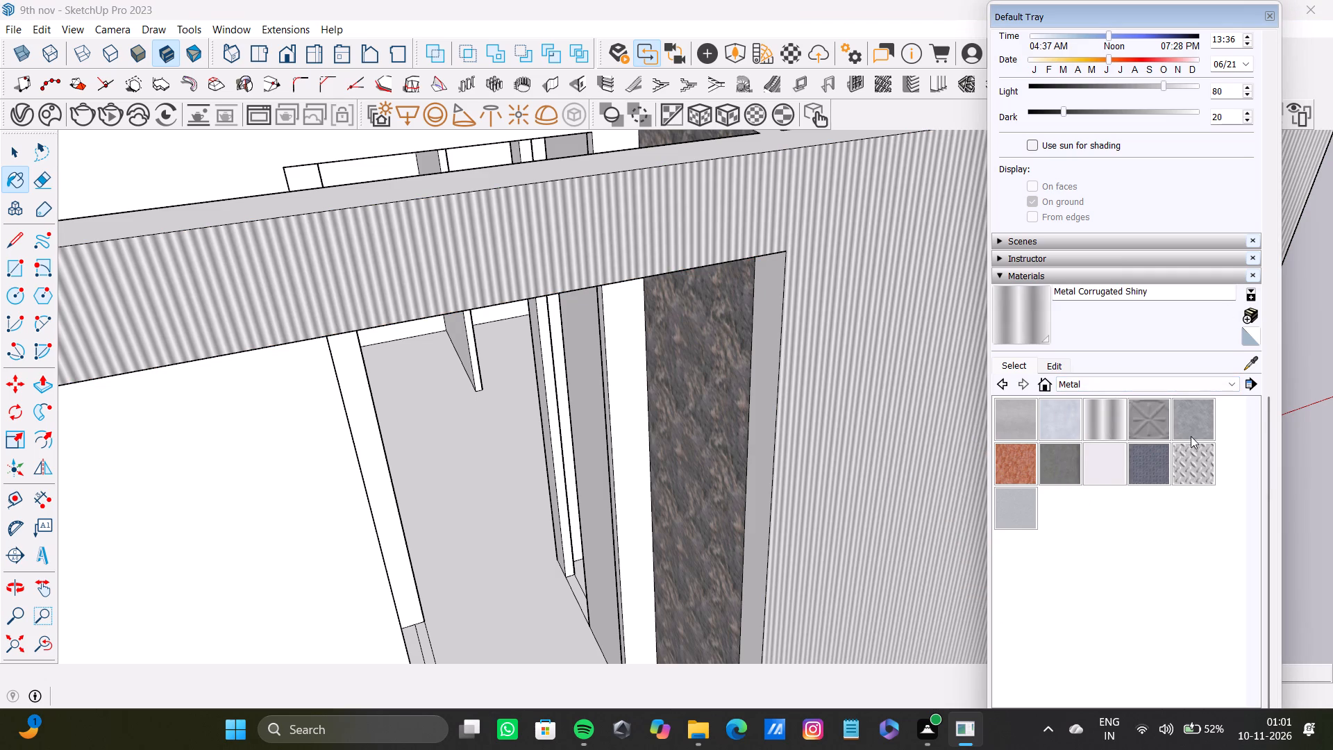
click(1188, 461)
click(939, 409)
scroll(877, 405, up, 3)
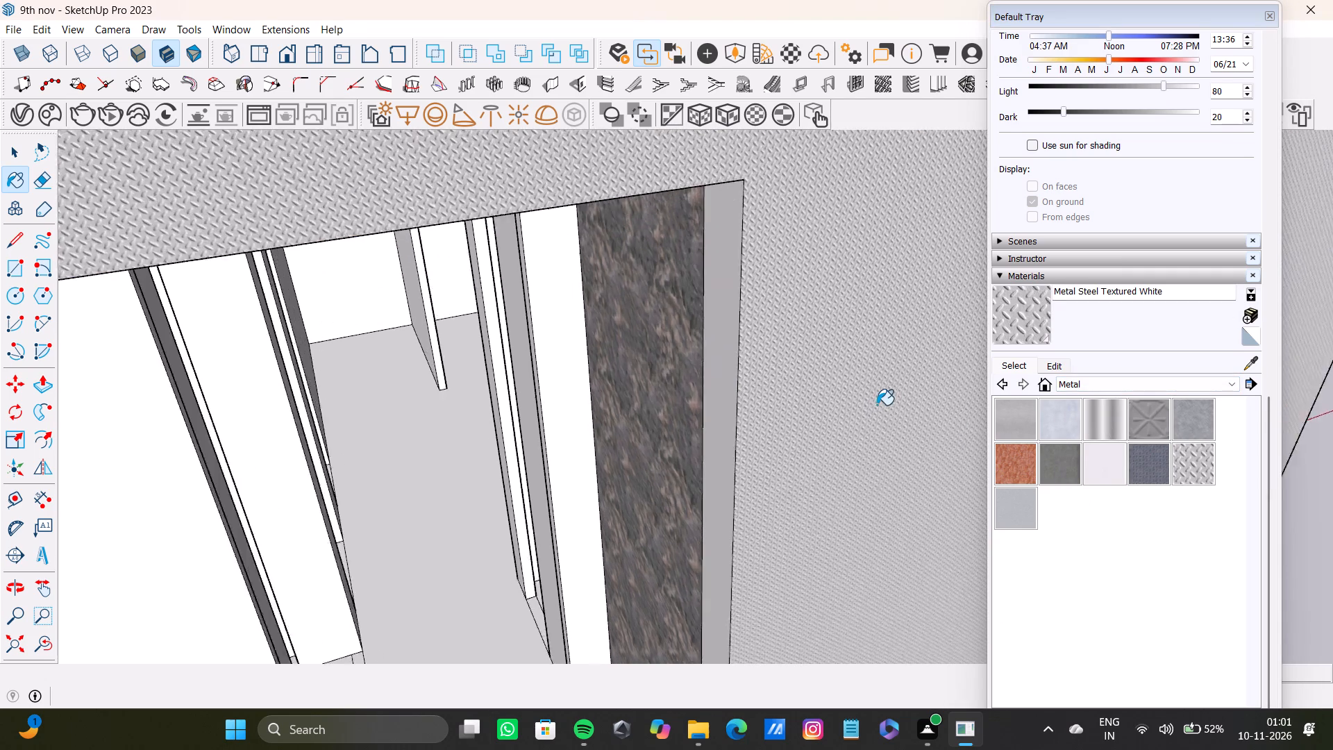
scroll(877, 405, up, 3)
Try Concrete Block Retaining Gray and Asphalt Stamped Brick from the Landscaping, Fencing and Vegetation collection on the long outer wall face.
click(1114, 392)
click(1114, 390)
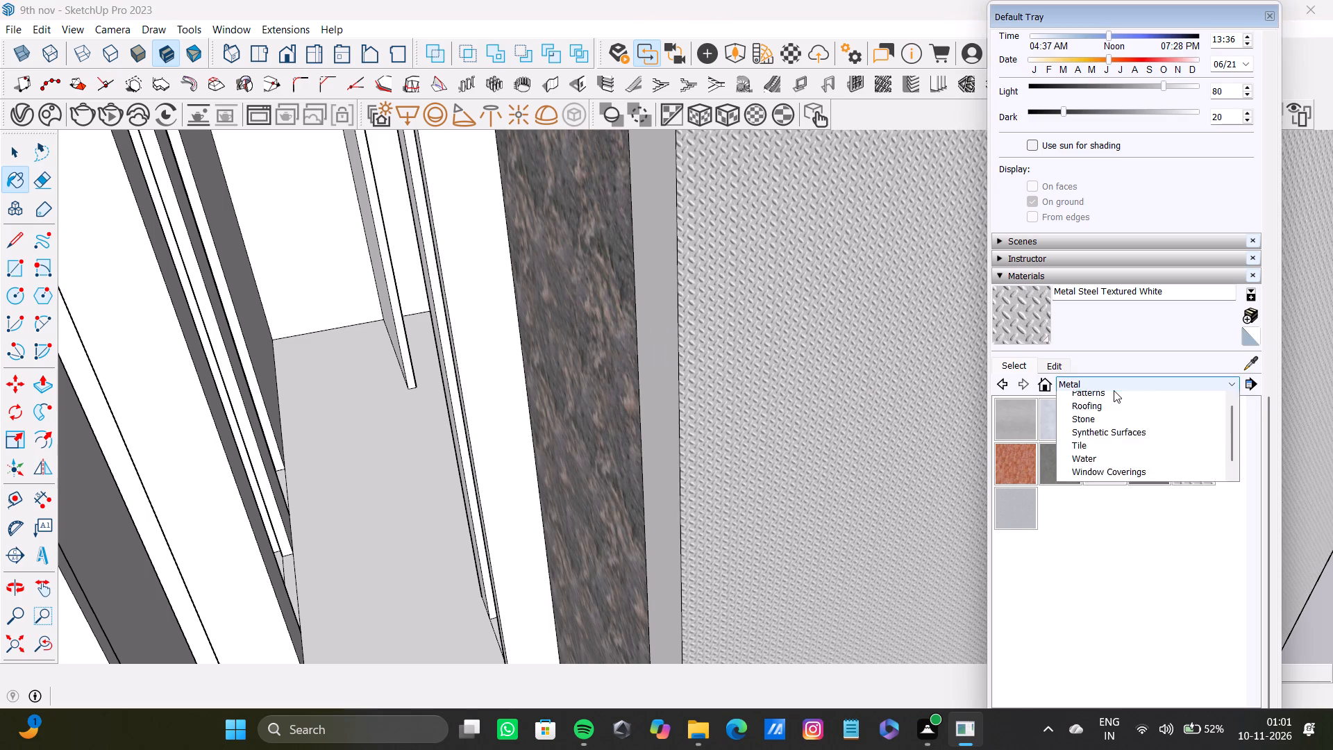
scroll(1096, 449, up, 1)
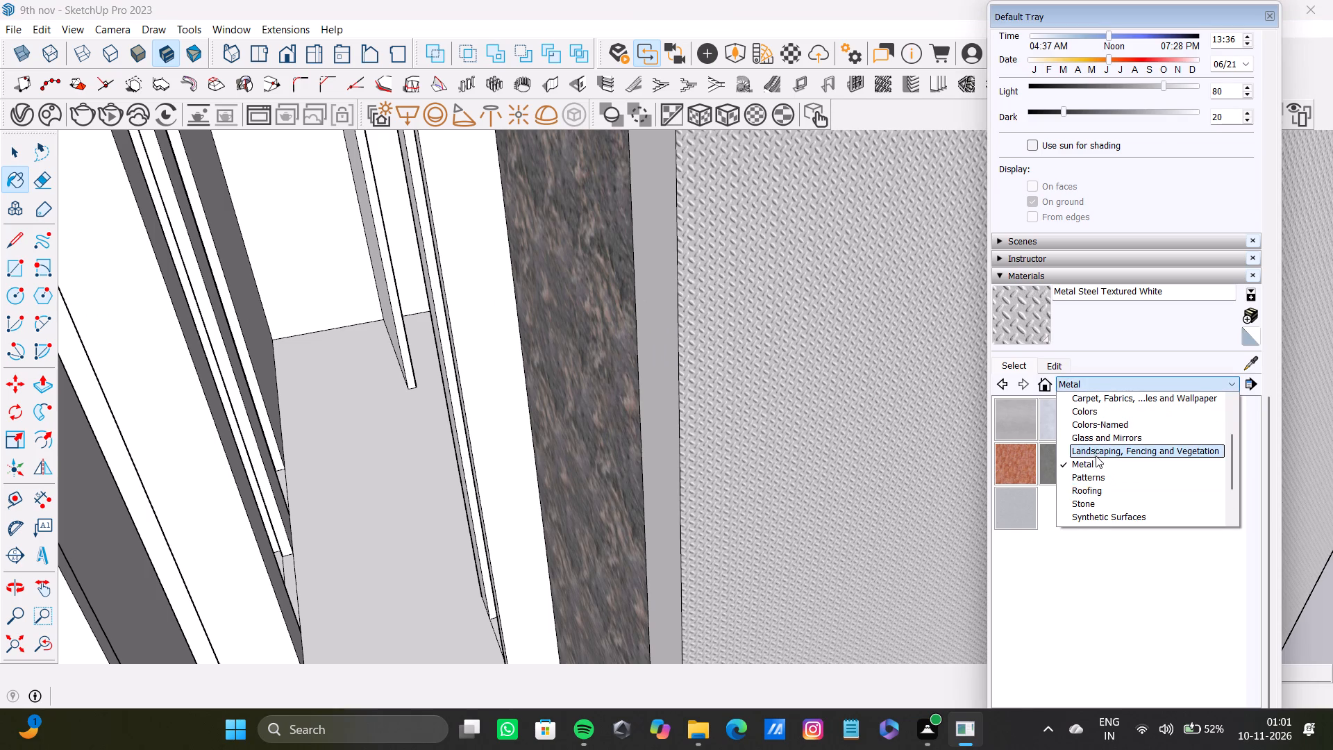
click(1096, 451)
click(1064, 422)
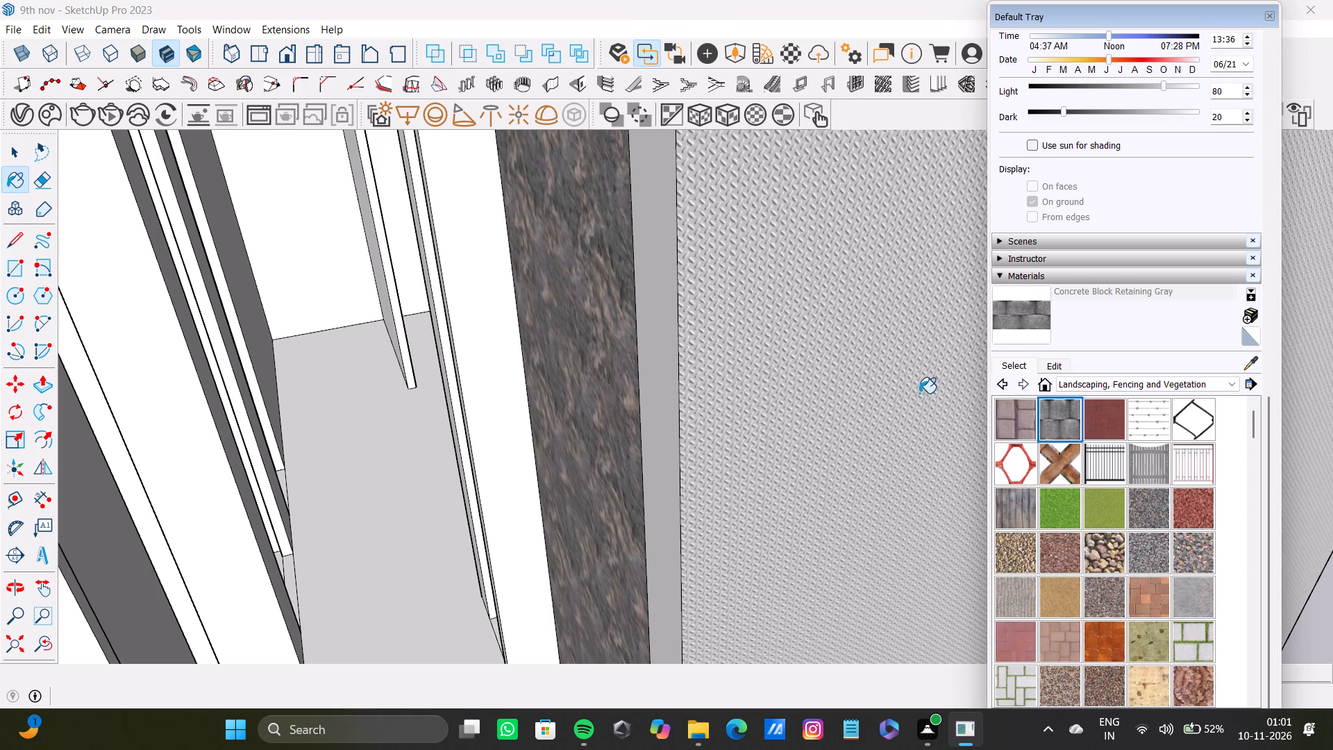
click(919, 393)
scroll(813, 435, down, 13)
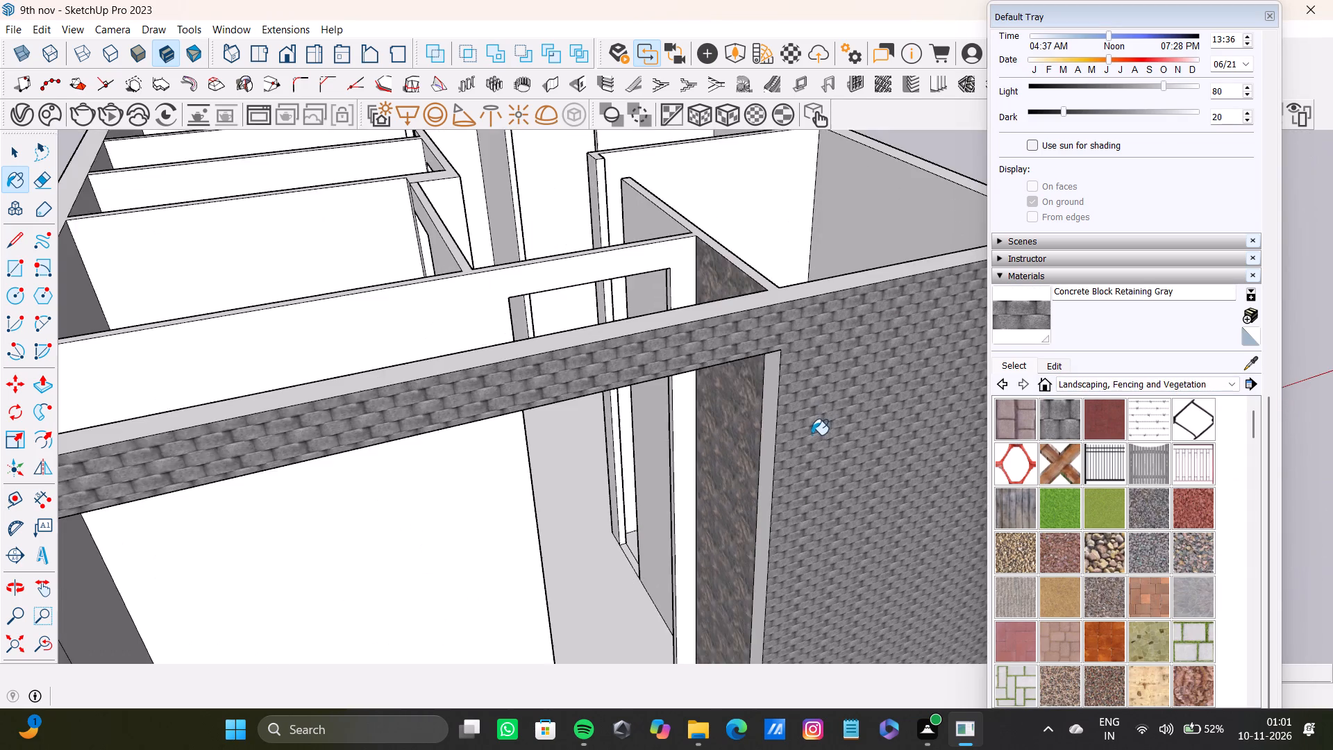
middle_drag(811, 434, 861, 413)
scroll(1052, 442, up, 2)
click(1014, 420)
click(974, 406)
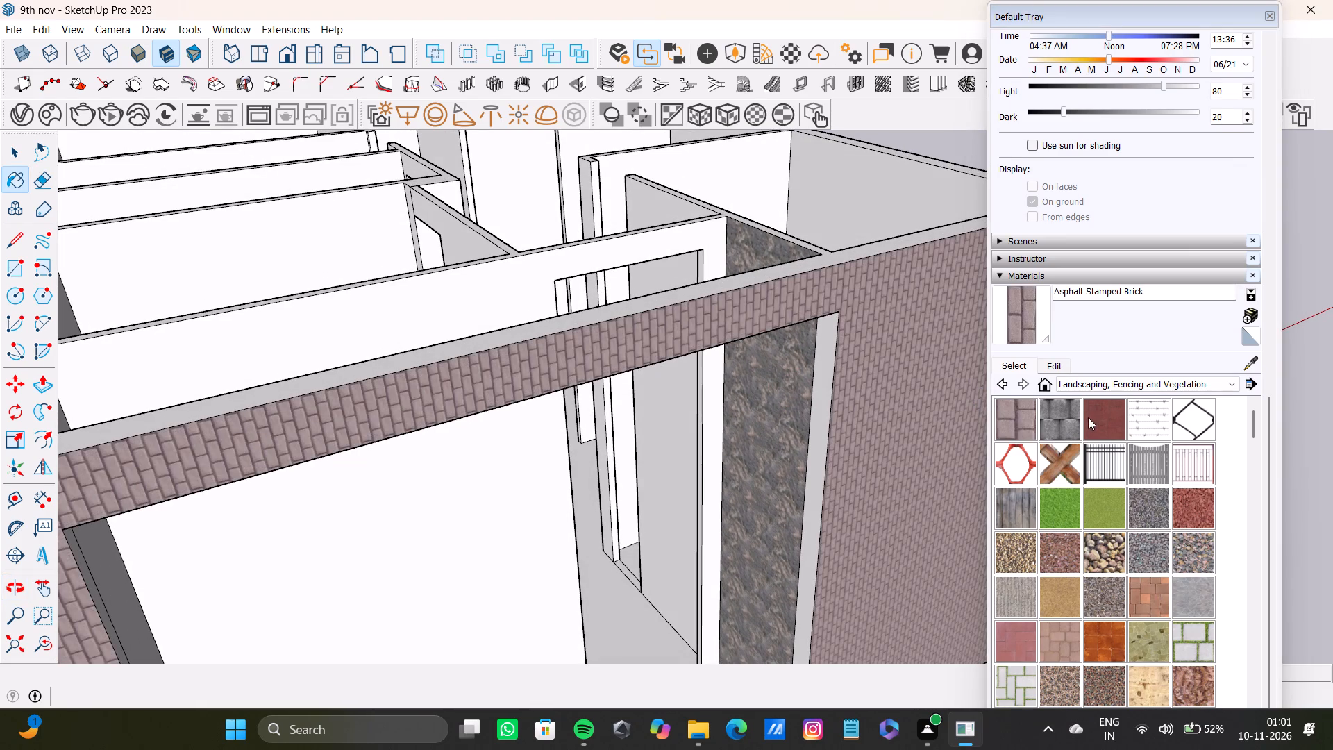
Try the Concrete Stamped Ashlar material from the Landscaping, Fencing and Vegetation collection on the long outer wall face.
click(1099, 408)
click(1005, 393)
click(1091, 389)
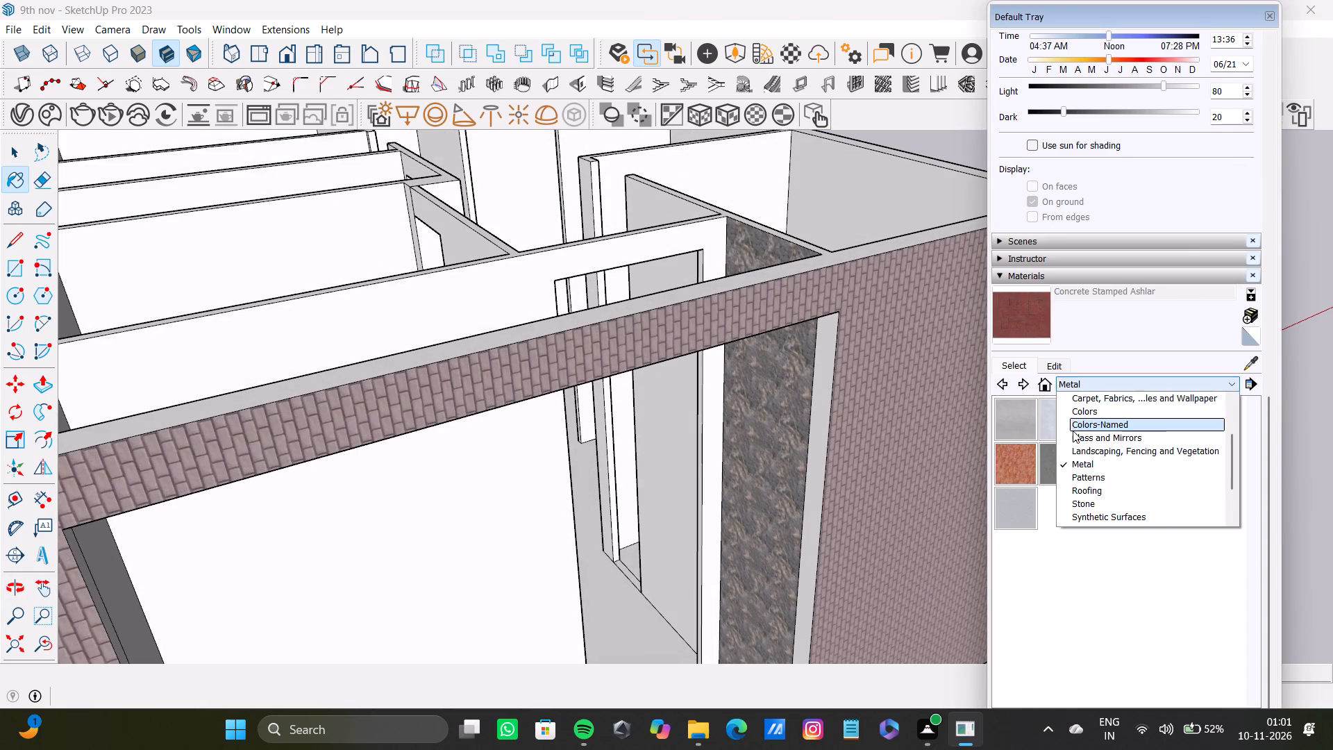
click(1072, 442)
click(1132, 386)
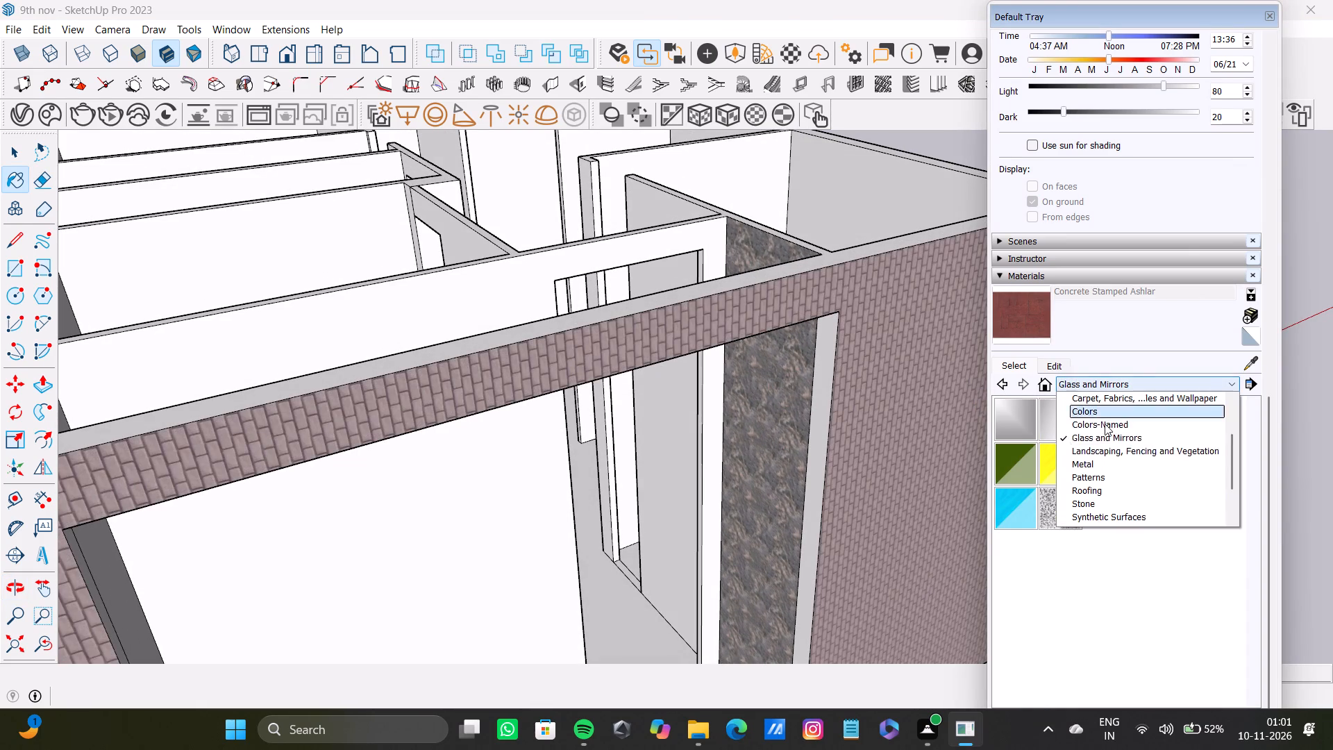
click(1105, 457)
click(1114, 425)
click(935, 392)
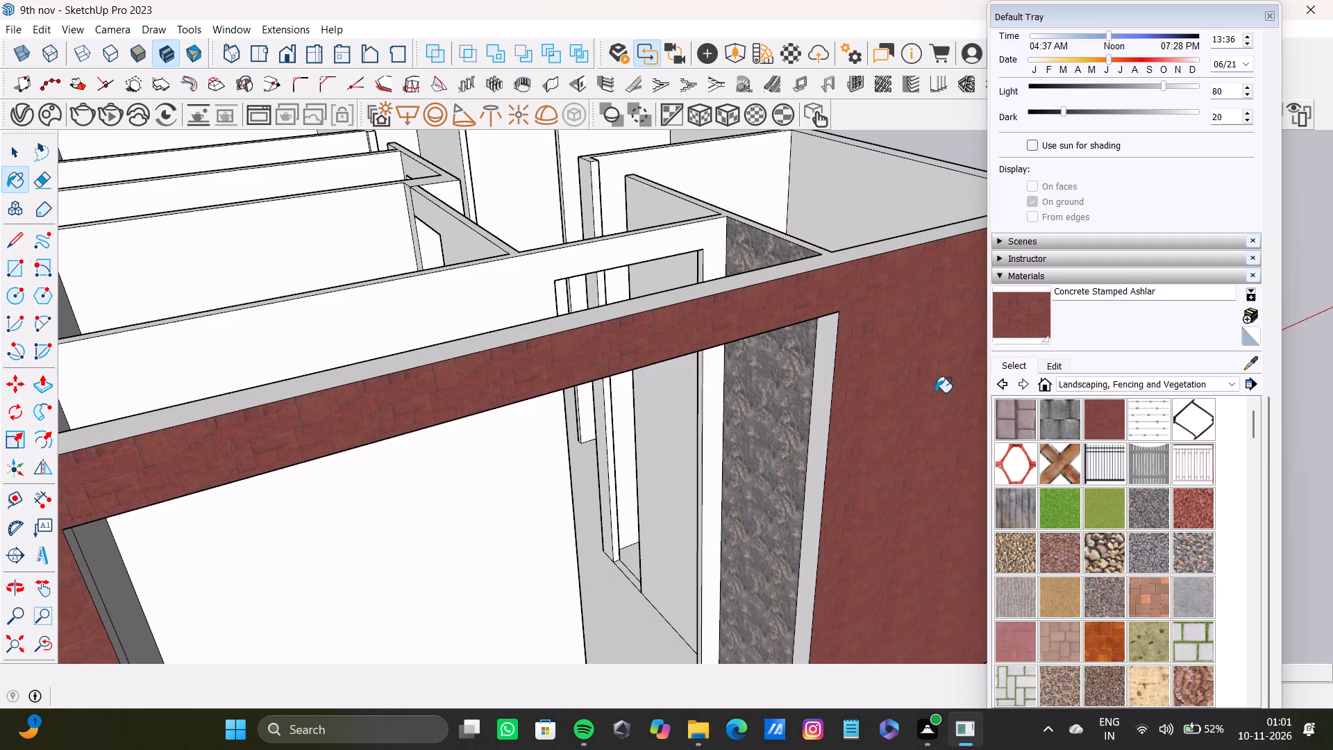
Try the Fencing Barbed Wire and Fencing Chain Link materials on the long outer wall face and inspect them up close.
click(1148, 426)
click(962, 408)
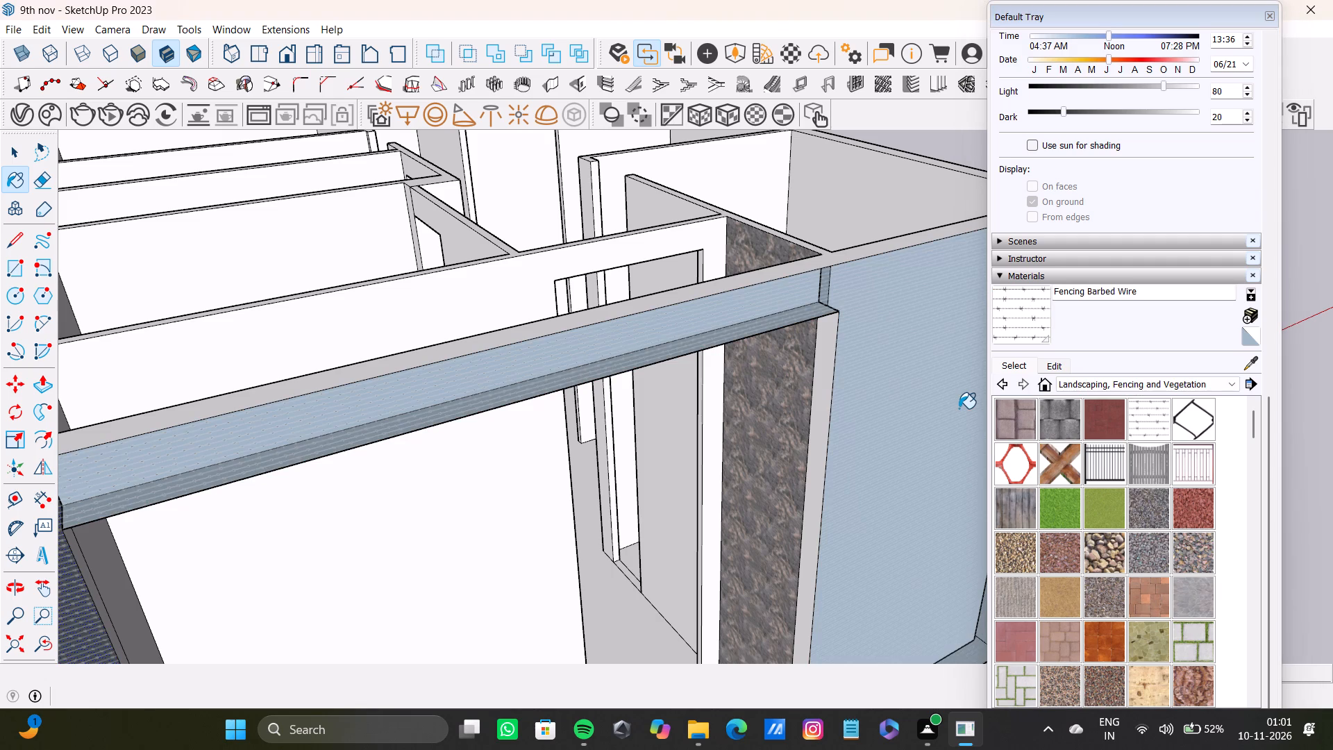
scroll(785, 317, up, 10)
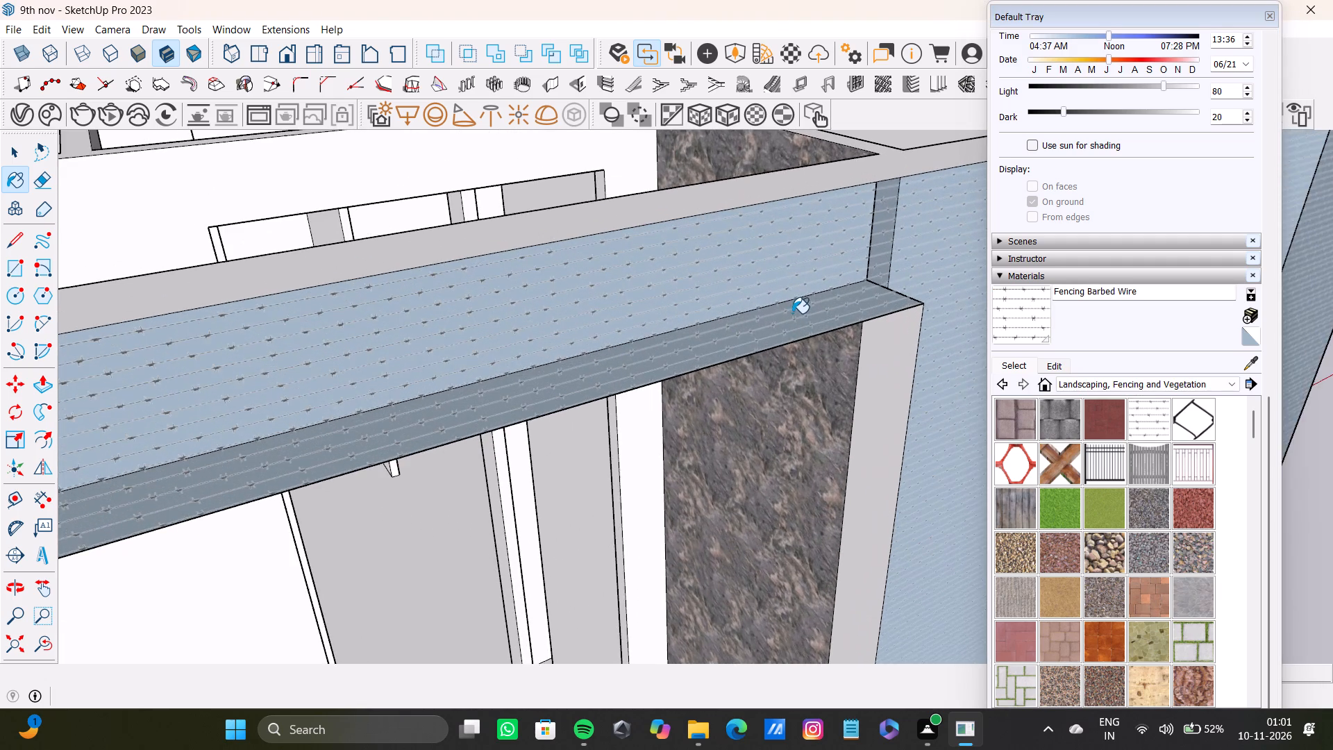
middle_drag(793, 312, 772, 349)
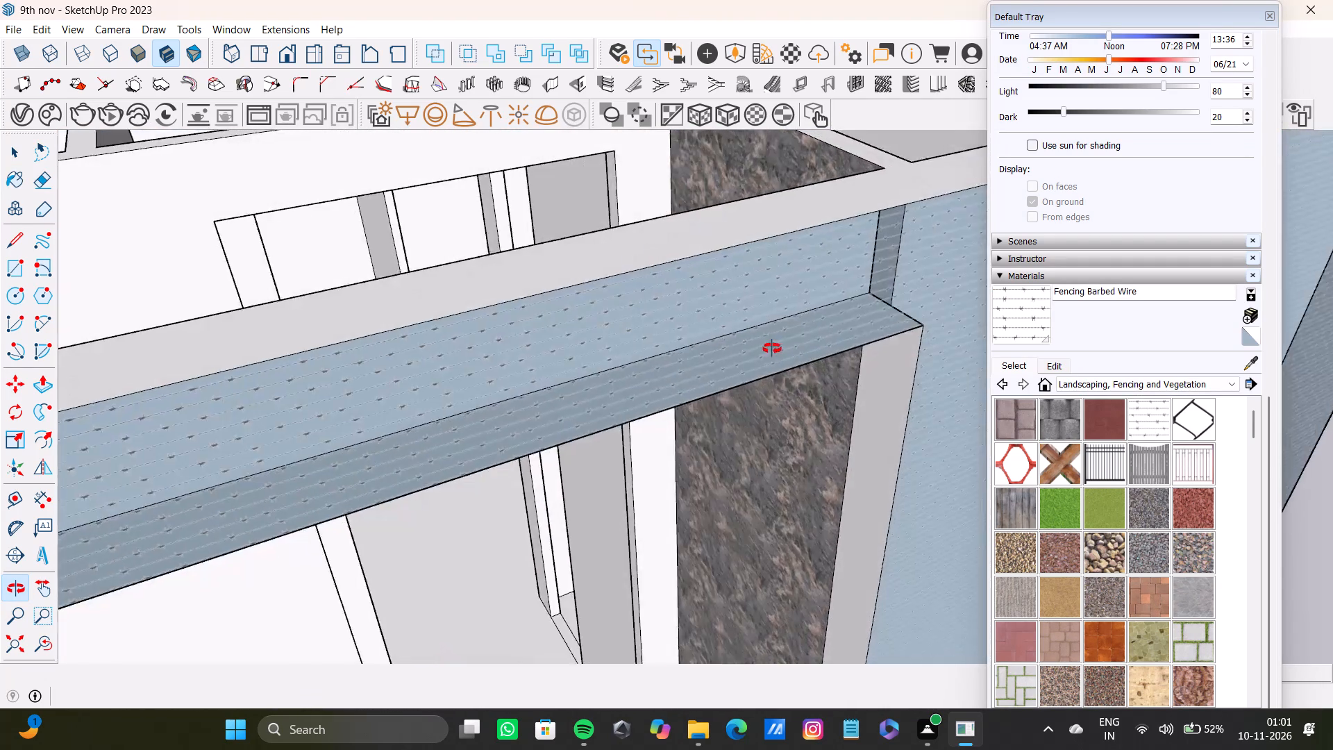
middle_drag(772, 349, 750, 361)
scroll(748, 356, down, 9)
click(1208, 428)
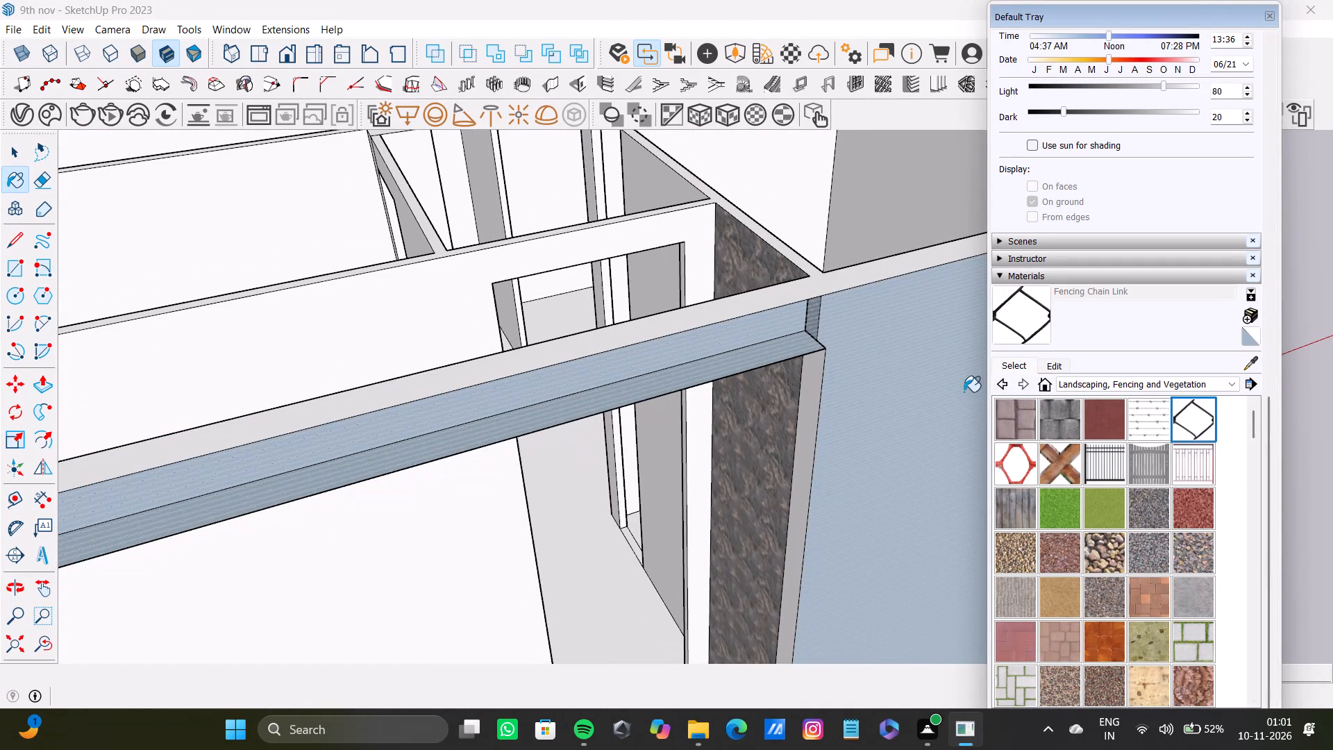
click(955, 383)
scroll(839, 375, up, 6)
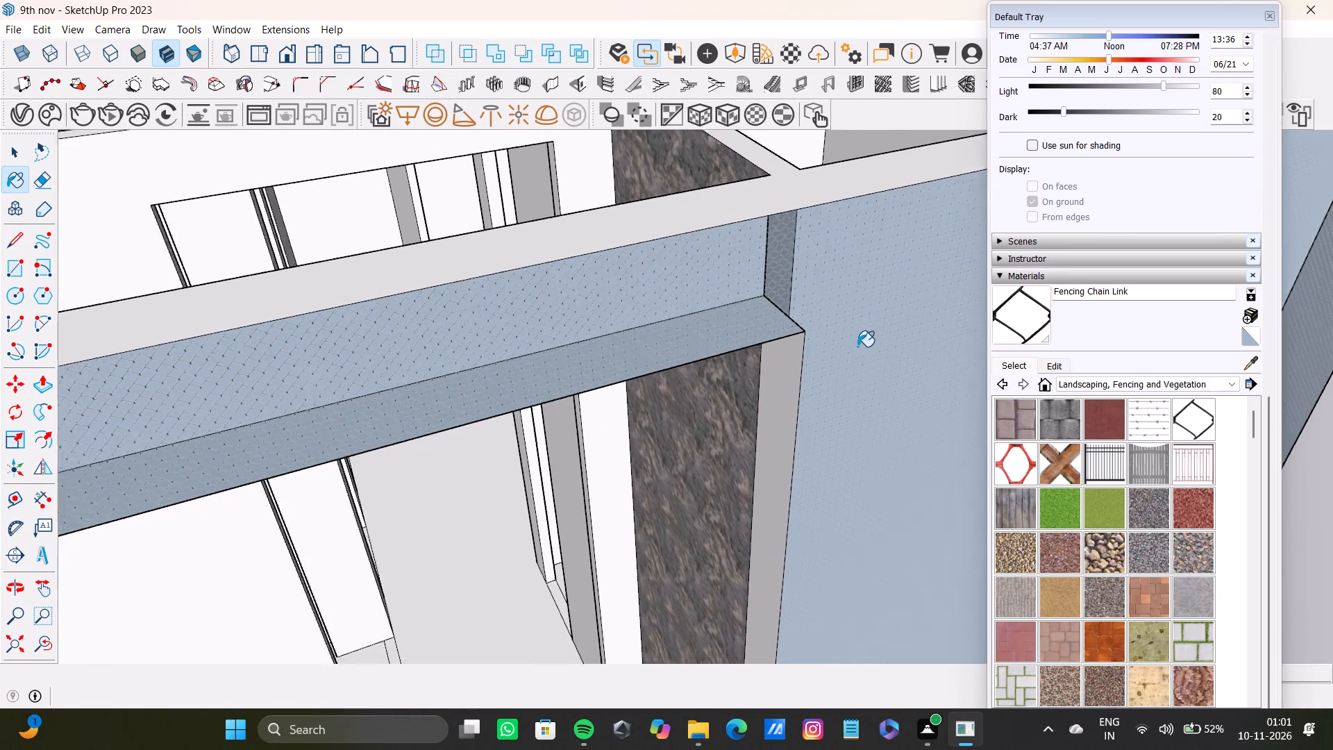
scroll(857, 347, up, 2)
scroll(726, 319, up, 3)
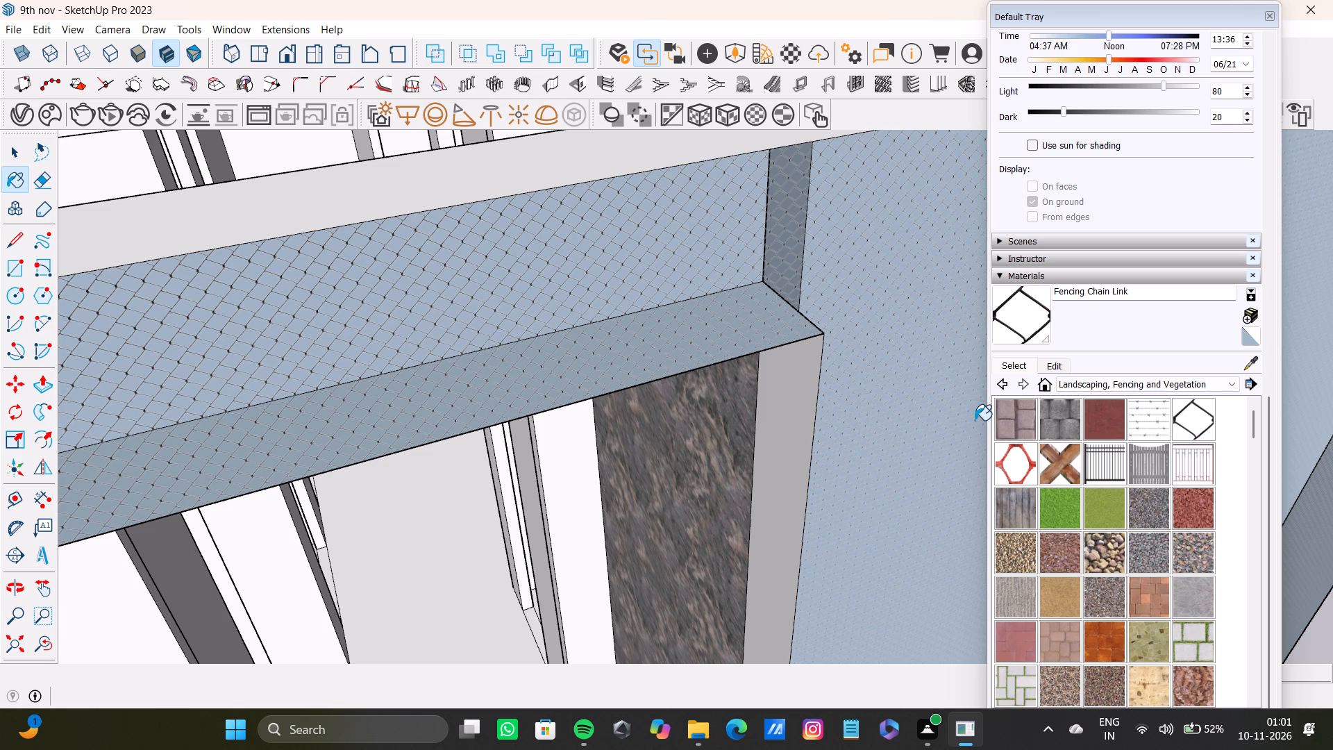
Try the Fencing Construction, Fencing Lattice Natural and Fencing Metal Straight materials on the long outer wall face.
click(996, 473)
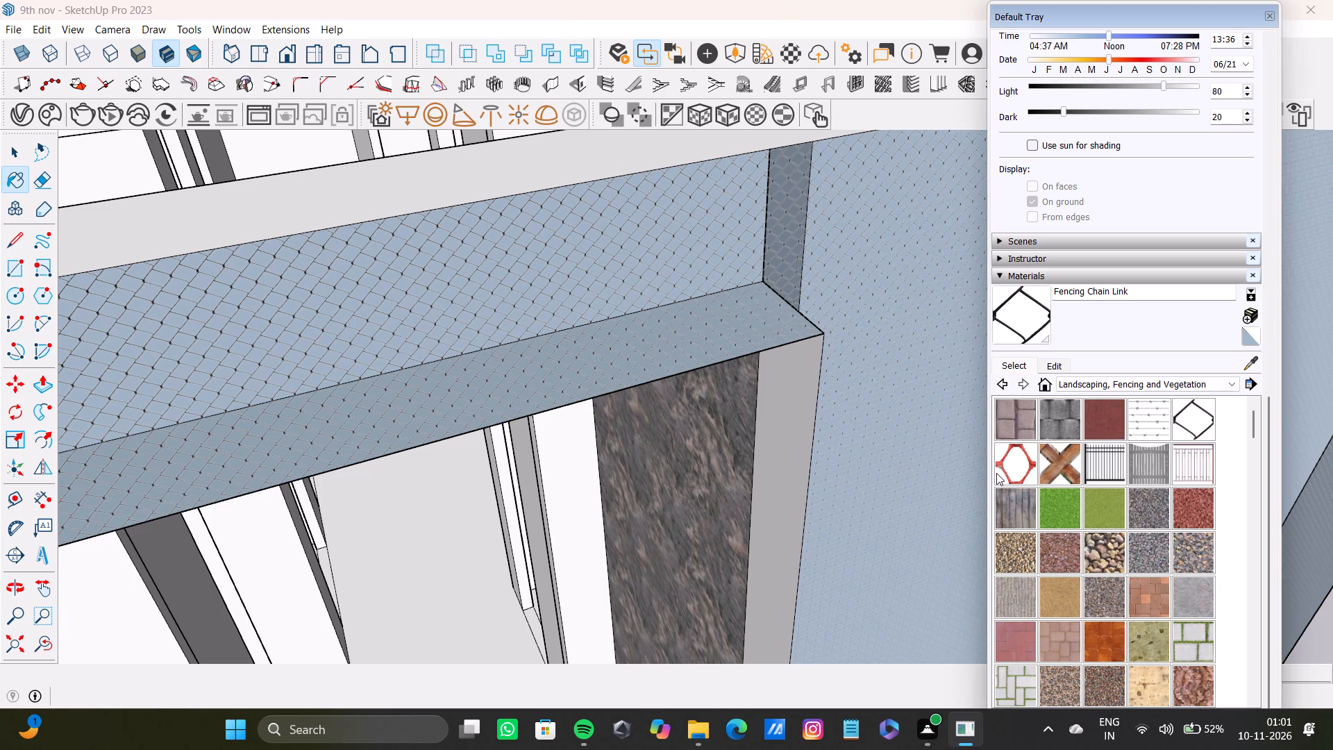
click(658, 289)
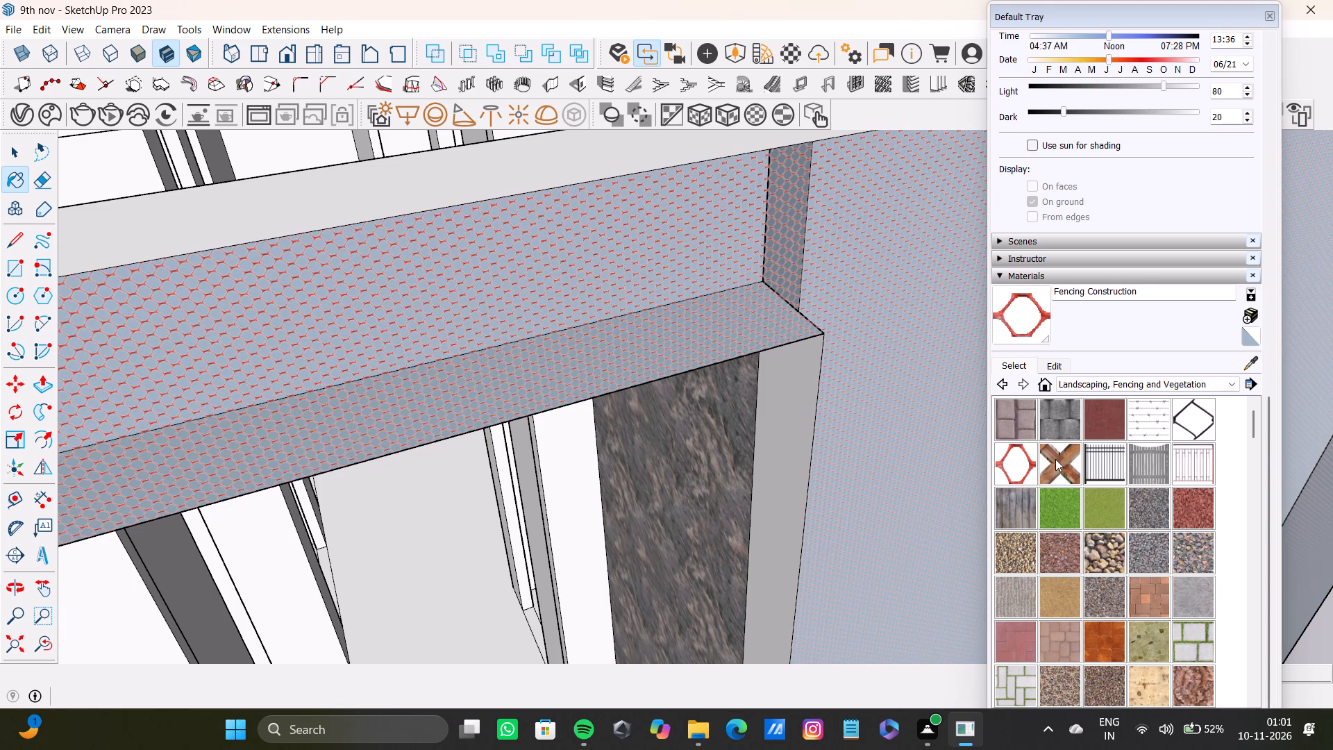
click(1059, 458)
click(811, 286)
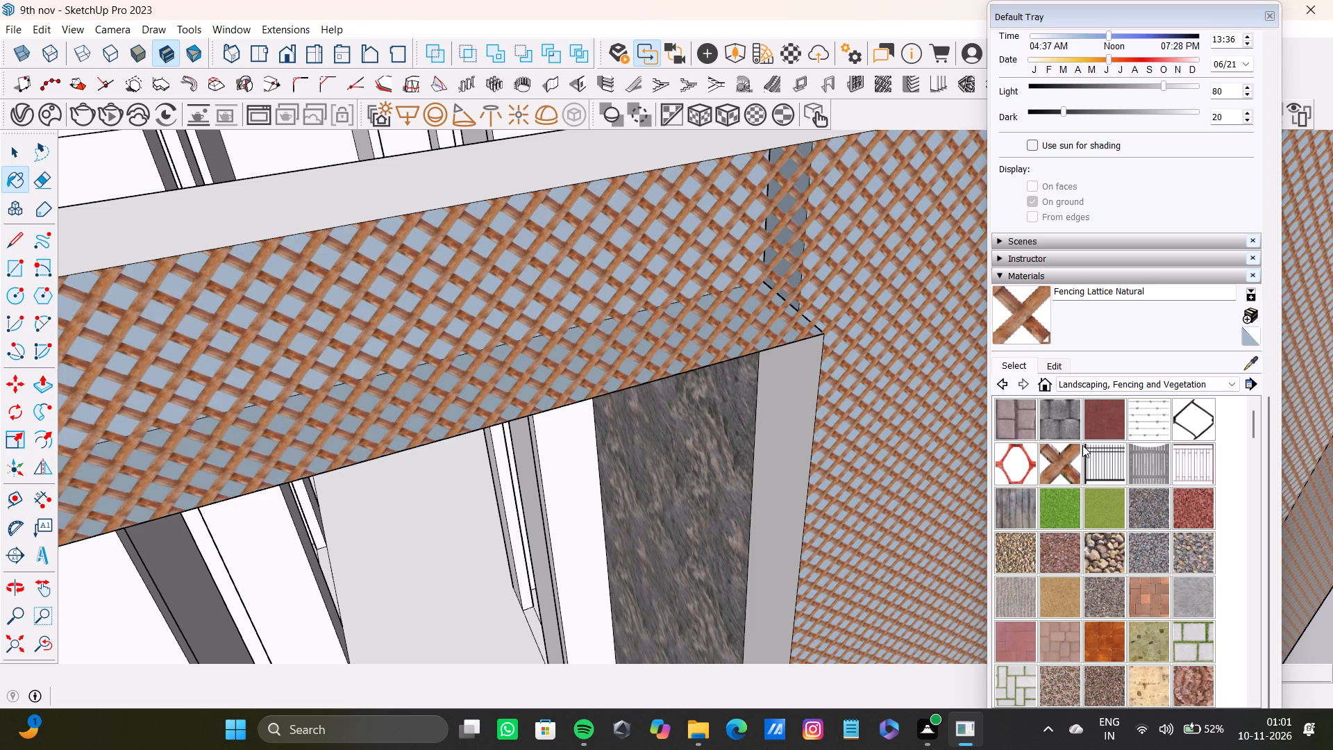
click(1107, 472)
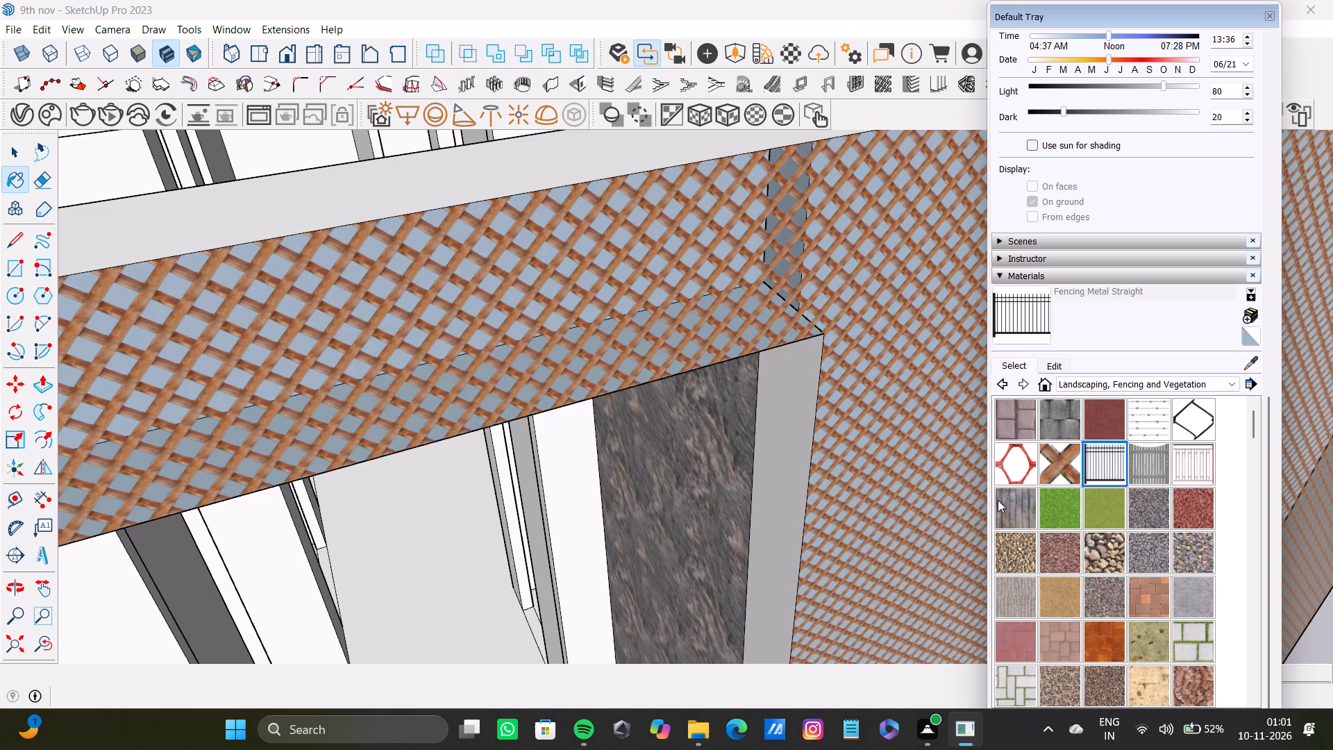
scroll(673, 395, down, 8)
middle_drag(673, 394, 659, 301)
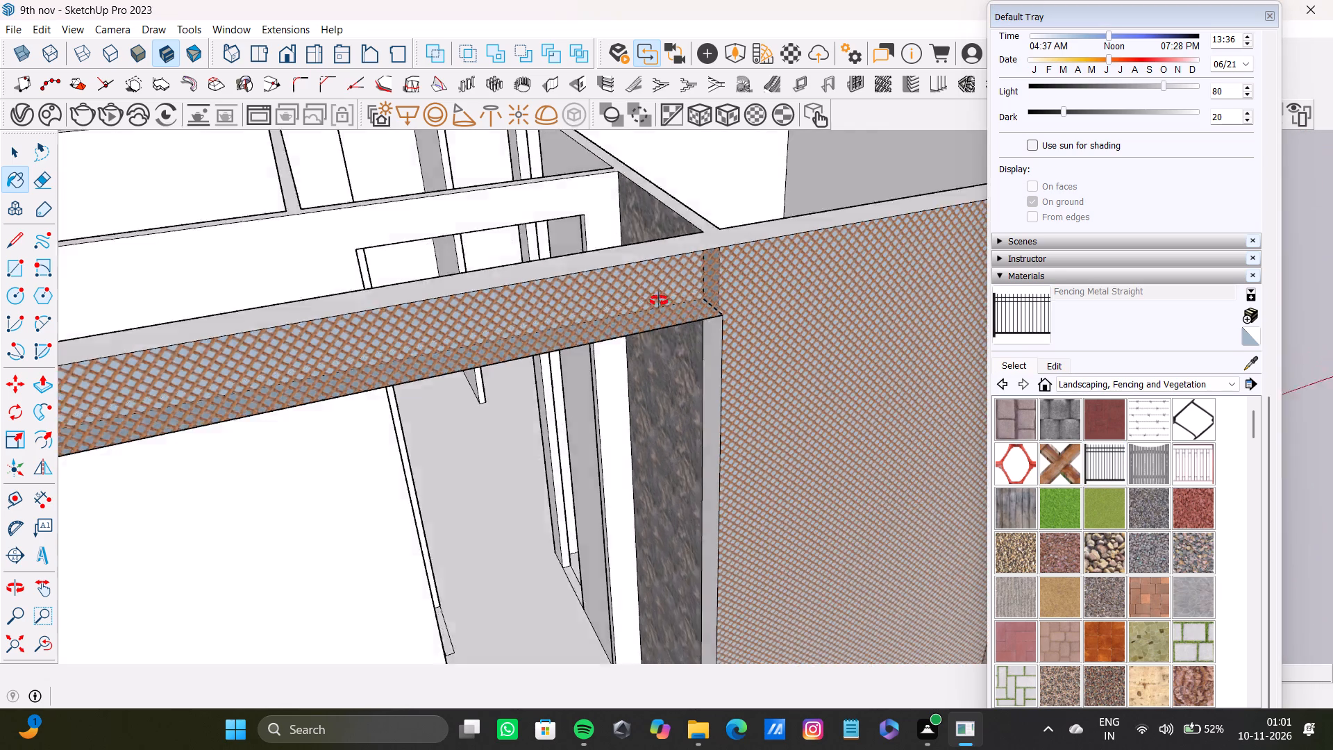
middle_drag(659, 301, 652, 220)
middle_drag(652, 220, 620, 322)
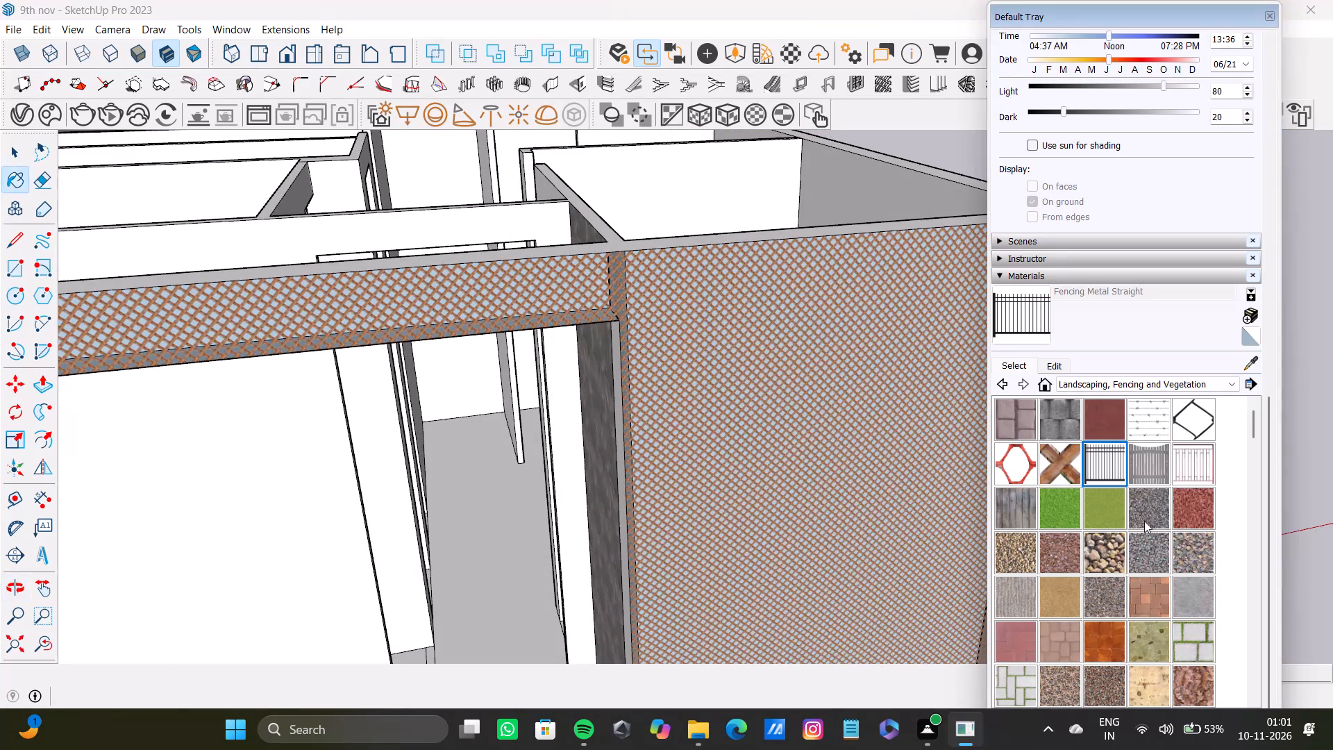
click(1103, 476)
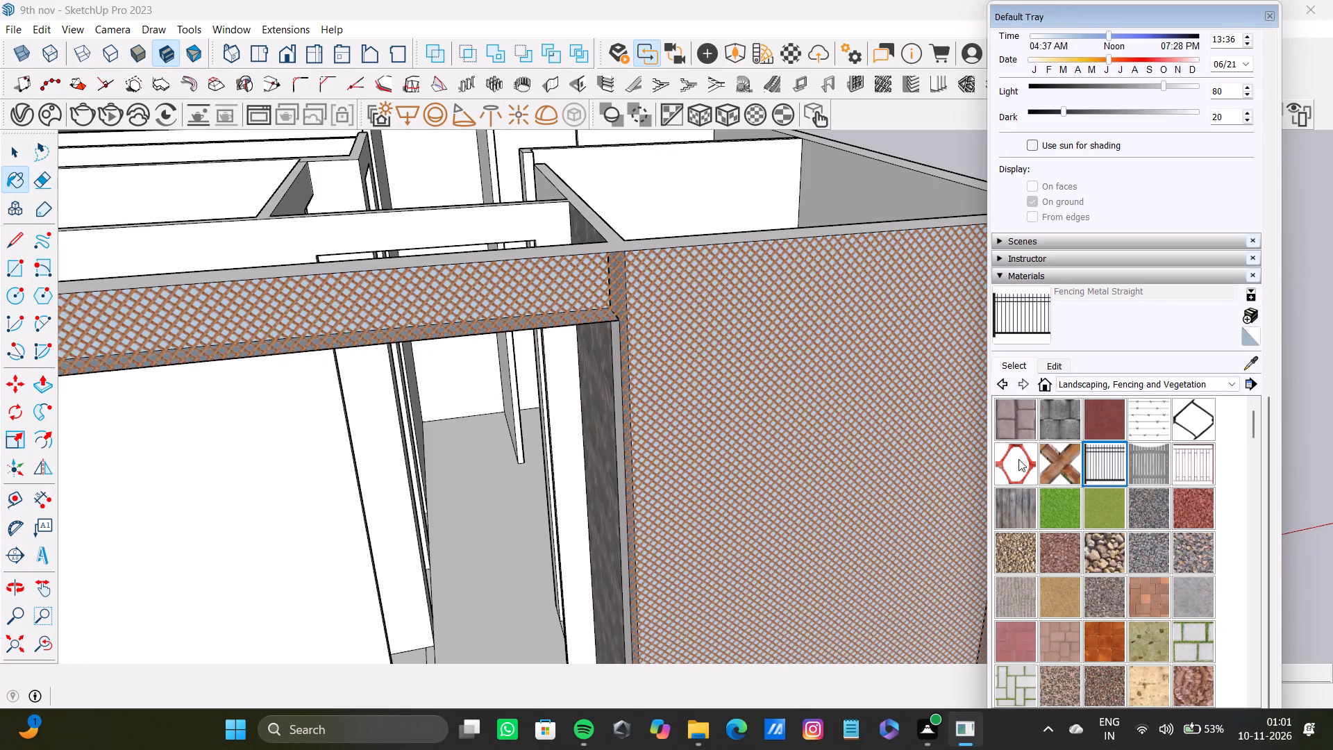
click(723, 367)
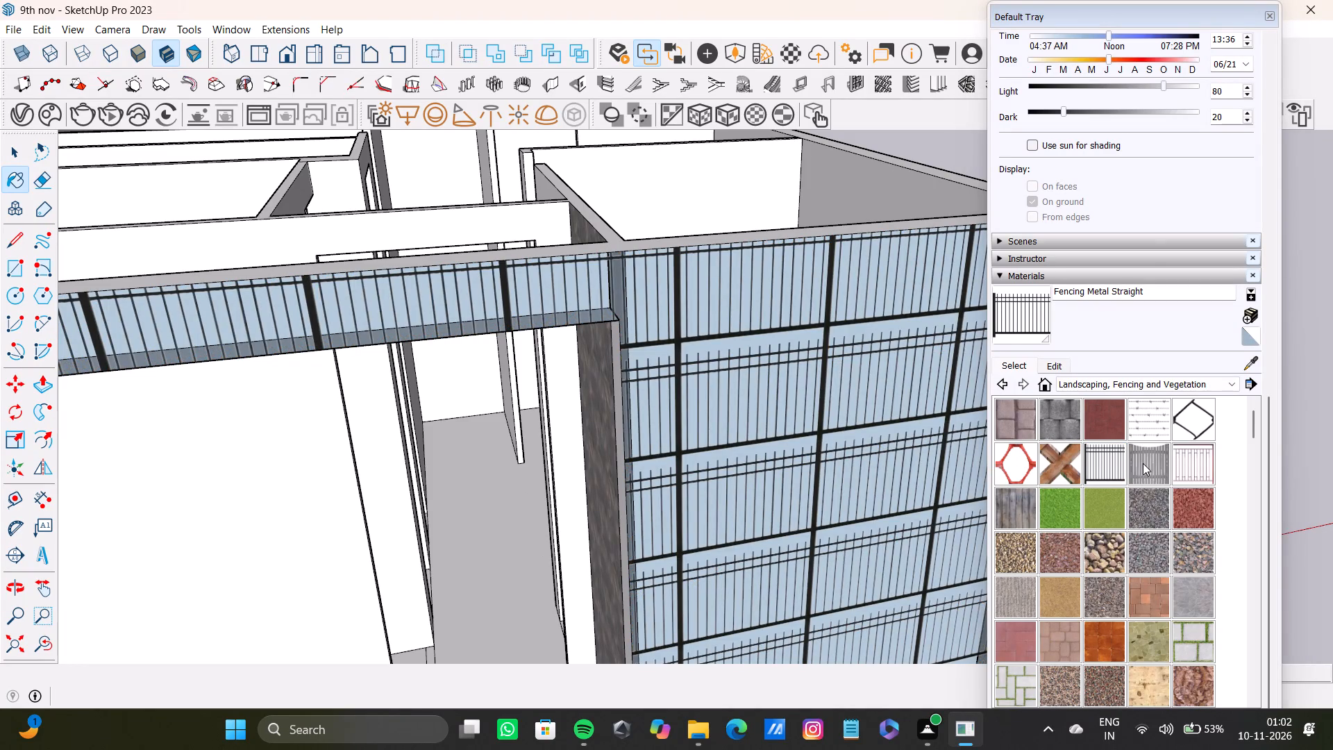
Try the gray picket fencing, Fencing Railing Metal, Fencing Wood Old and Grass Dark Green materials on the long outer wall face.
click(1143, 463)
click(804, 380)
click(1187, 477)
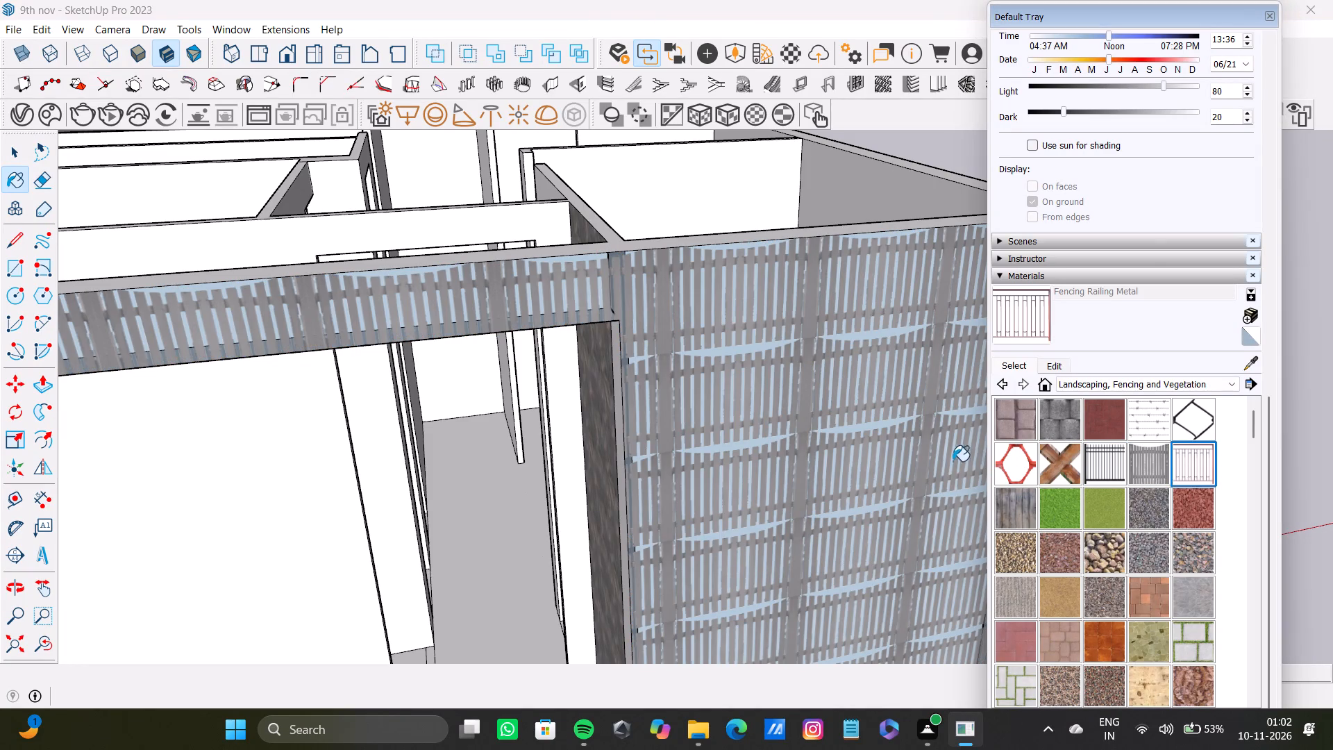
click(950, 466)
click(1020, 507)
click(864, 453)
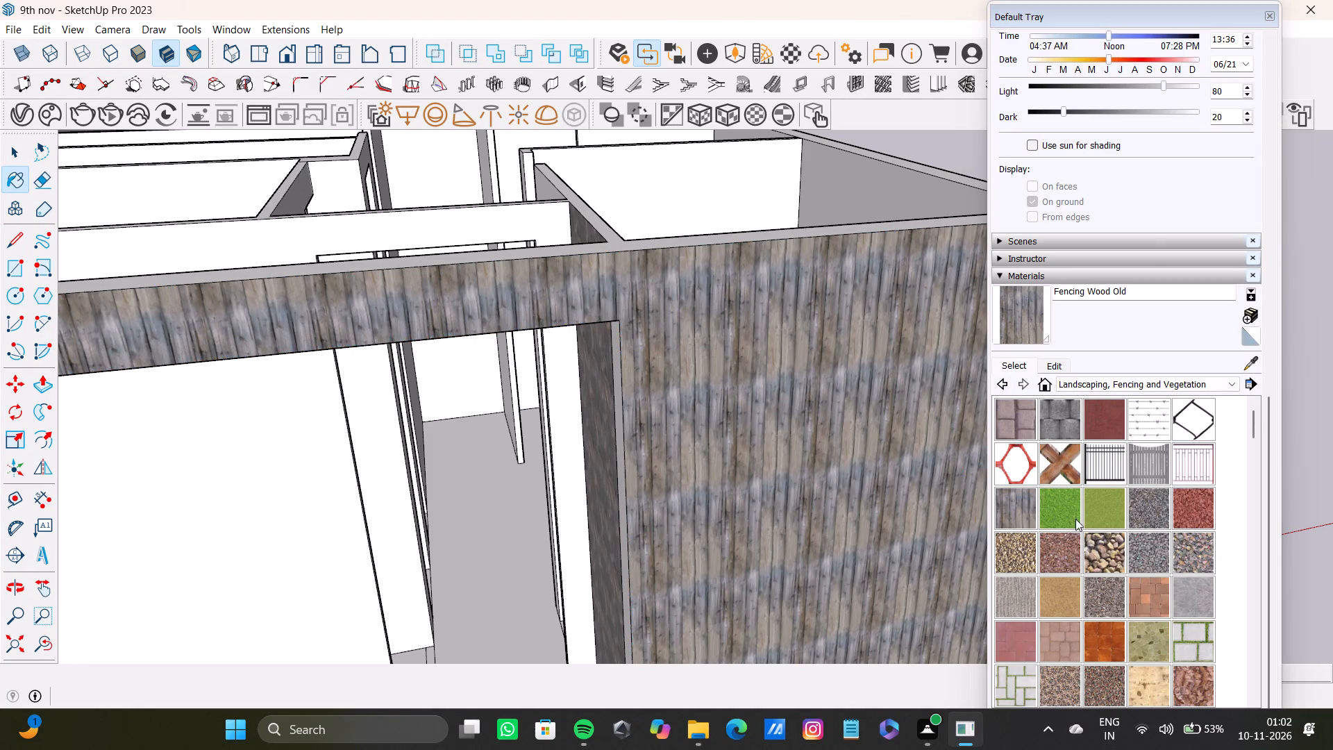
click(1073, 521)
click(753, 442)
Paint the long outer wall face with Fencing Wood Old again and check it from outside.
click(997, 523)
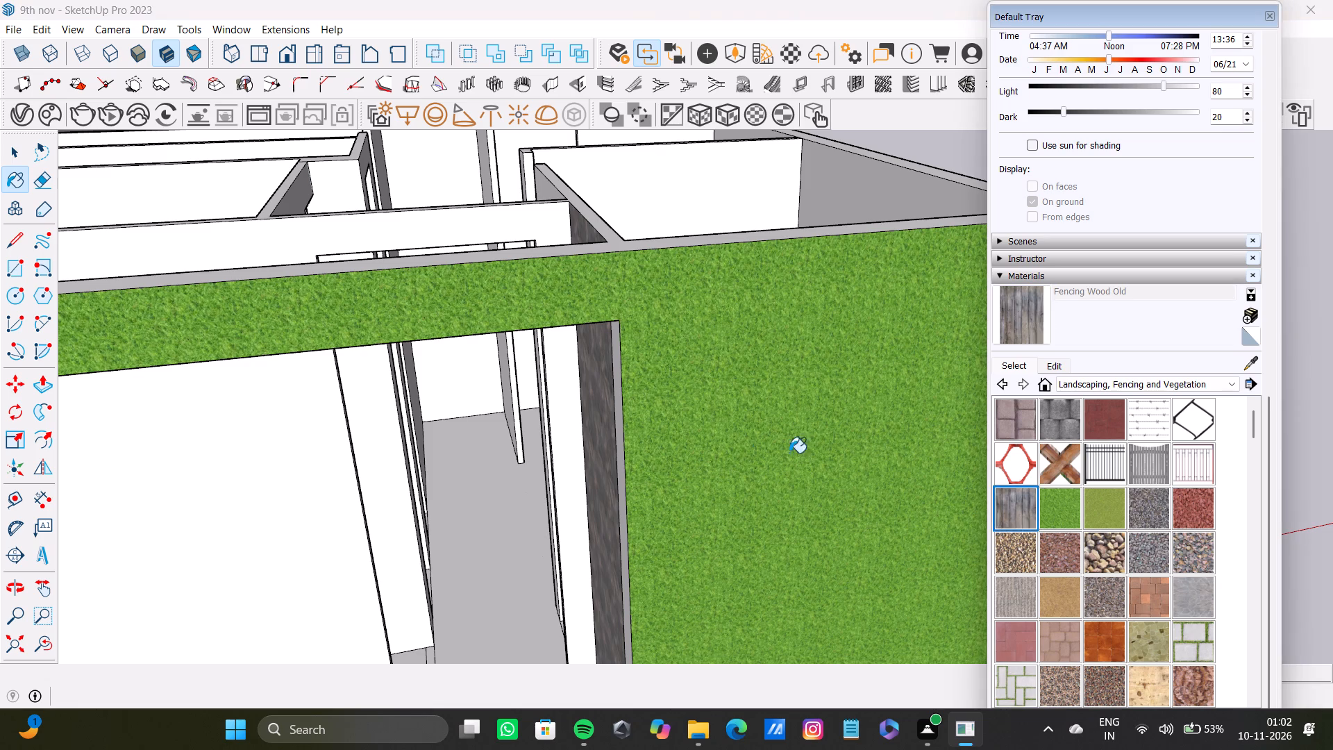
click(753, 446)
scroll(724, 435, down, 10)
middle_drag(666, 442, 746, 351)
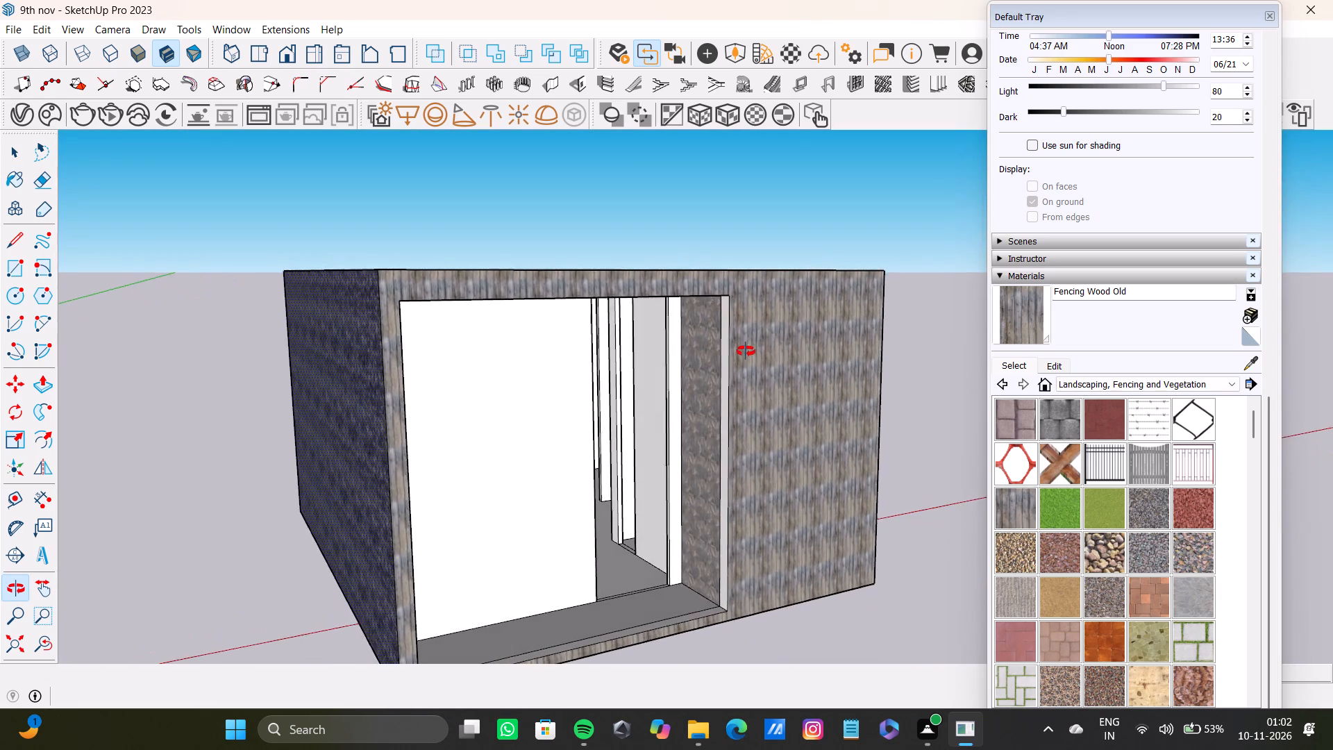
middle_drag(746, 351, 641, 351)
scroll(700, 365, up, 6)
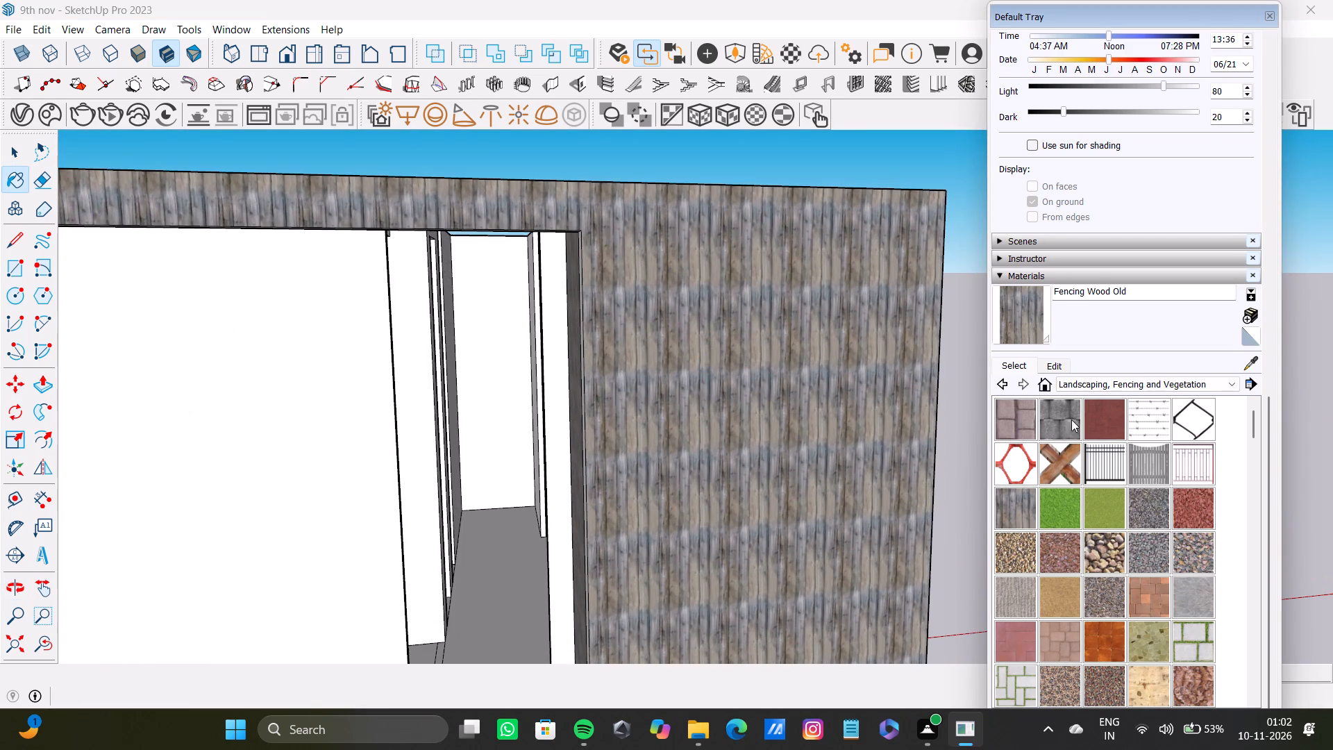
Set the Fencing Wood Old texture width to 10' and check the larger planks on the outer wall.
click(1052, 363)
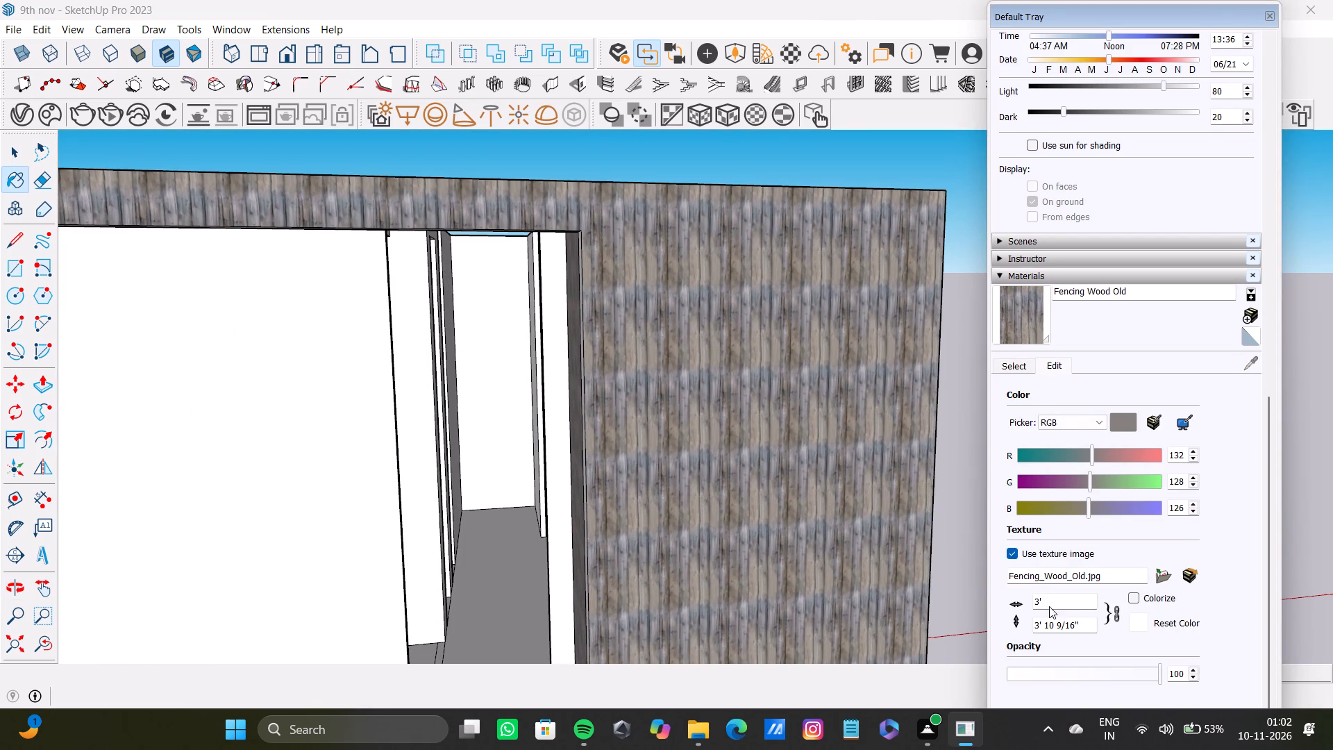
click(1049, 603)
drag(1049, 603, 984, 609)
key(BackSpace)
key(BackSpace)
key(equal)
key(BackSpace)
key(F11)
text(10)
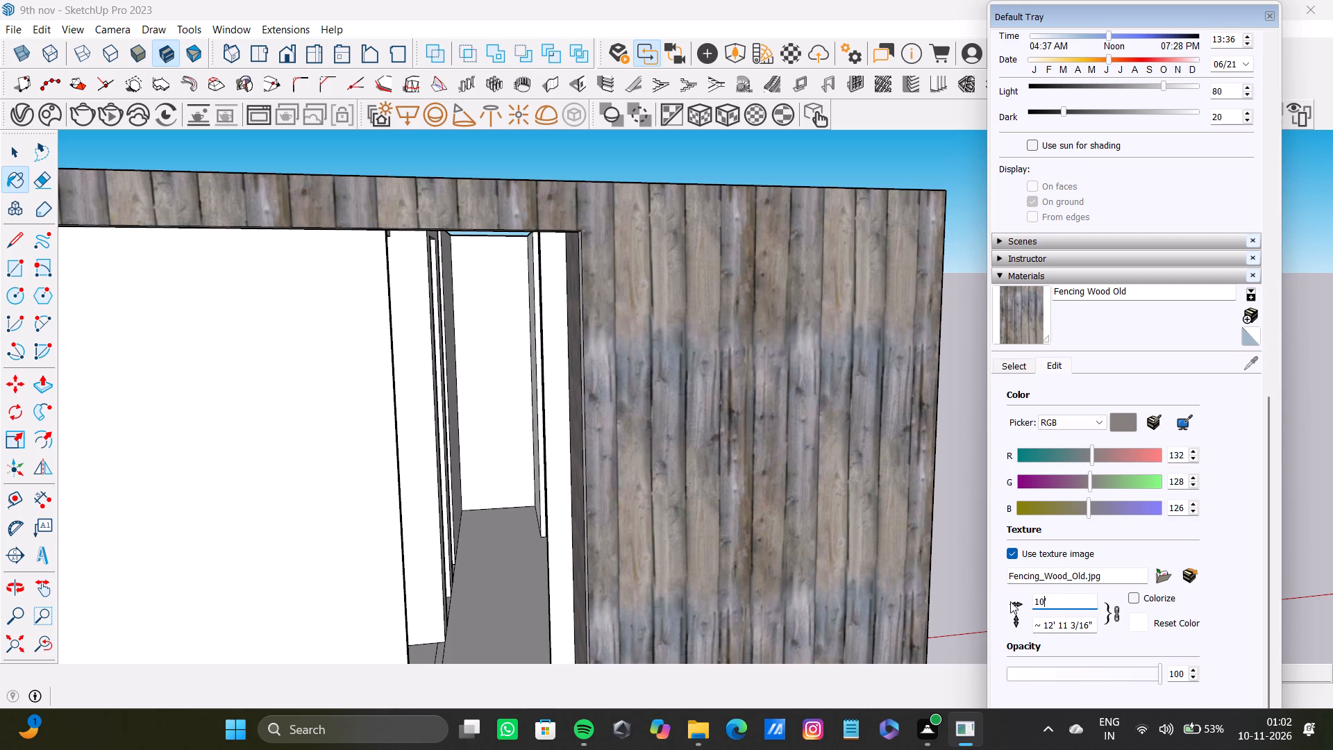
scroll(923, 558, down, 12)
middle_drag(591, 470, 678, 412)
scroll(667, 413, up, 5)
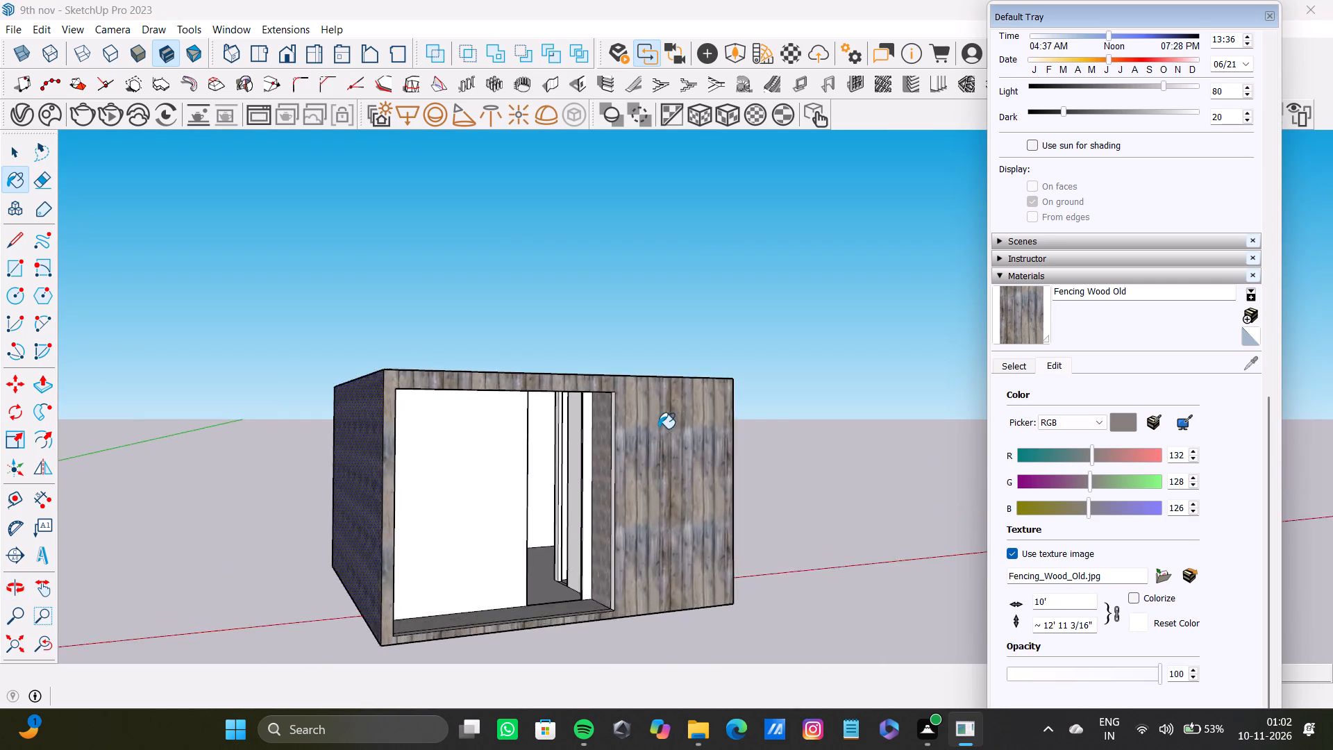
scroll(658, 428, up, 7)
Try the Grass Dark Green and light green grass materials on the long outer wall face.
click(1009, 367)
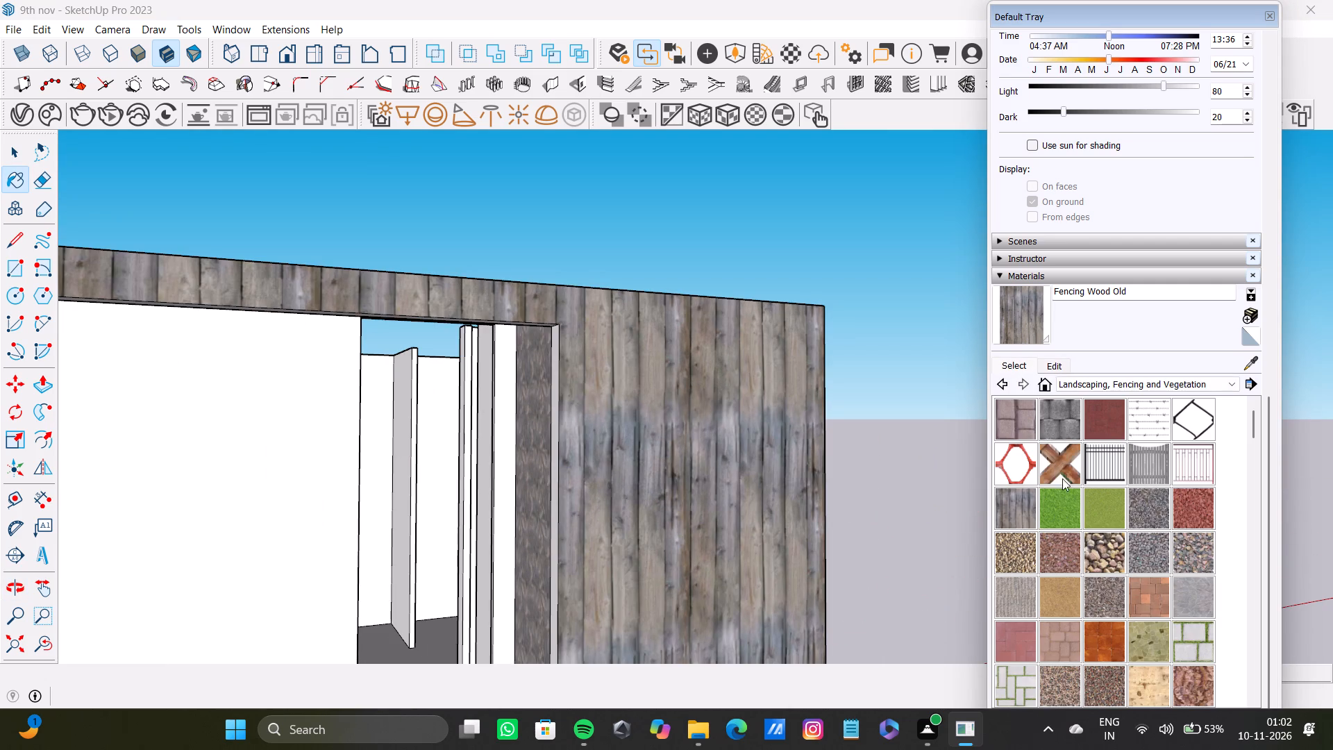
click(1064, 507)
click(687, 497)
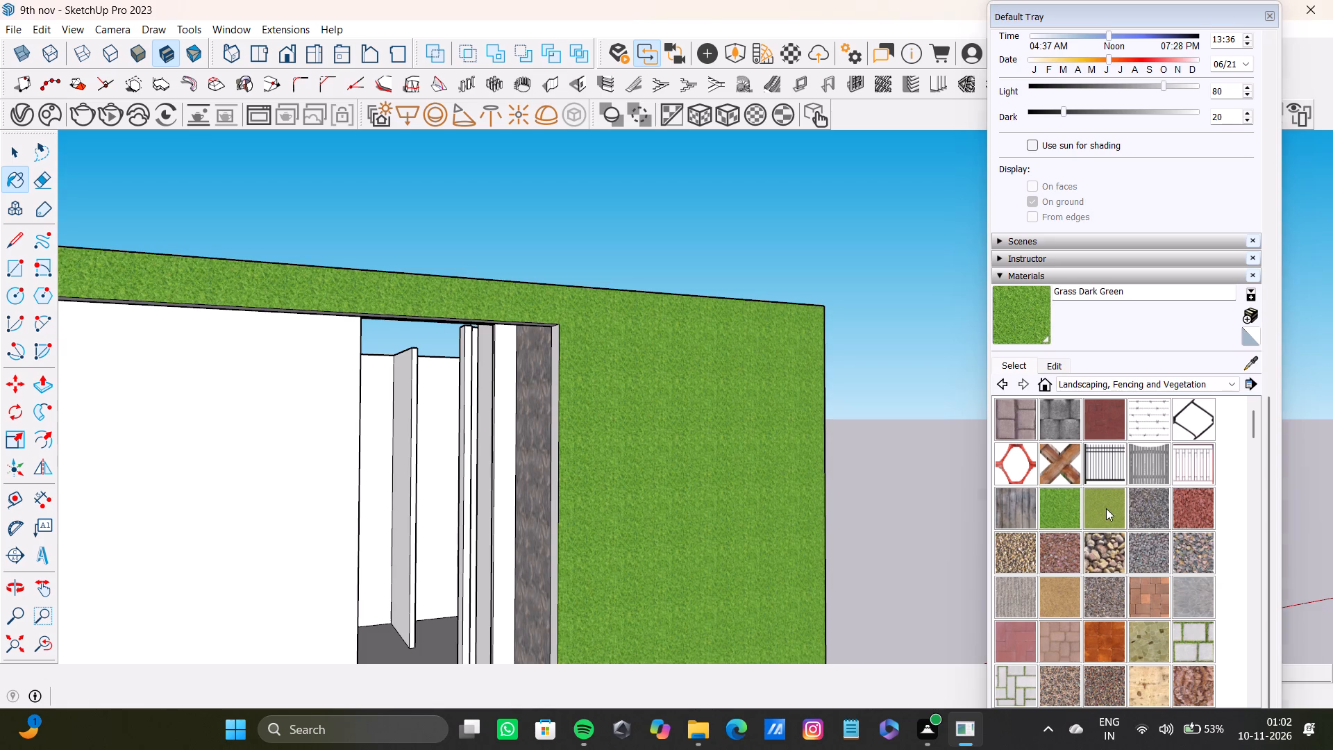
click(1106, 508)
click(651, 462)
Paint the long outer wall face with Groundcover Bark Chips.
click(1160, 502)
click(811, 456)
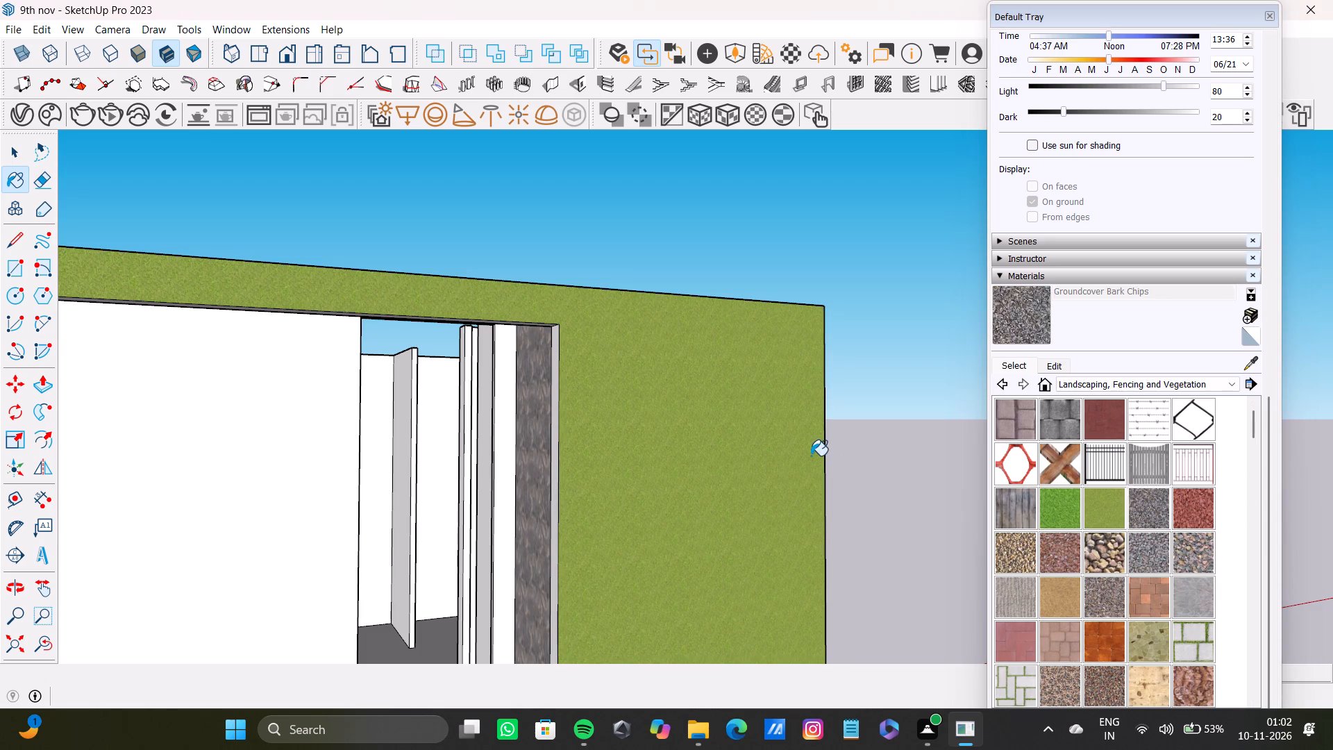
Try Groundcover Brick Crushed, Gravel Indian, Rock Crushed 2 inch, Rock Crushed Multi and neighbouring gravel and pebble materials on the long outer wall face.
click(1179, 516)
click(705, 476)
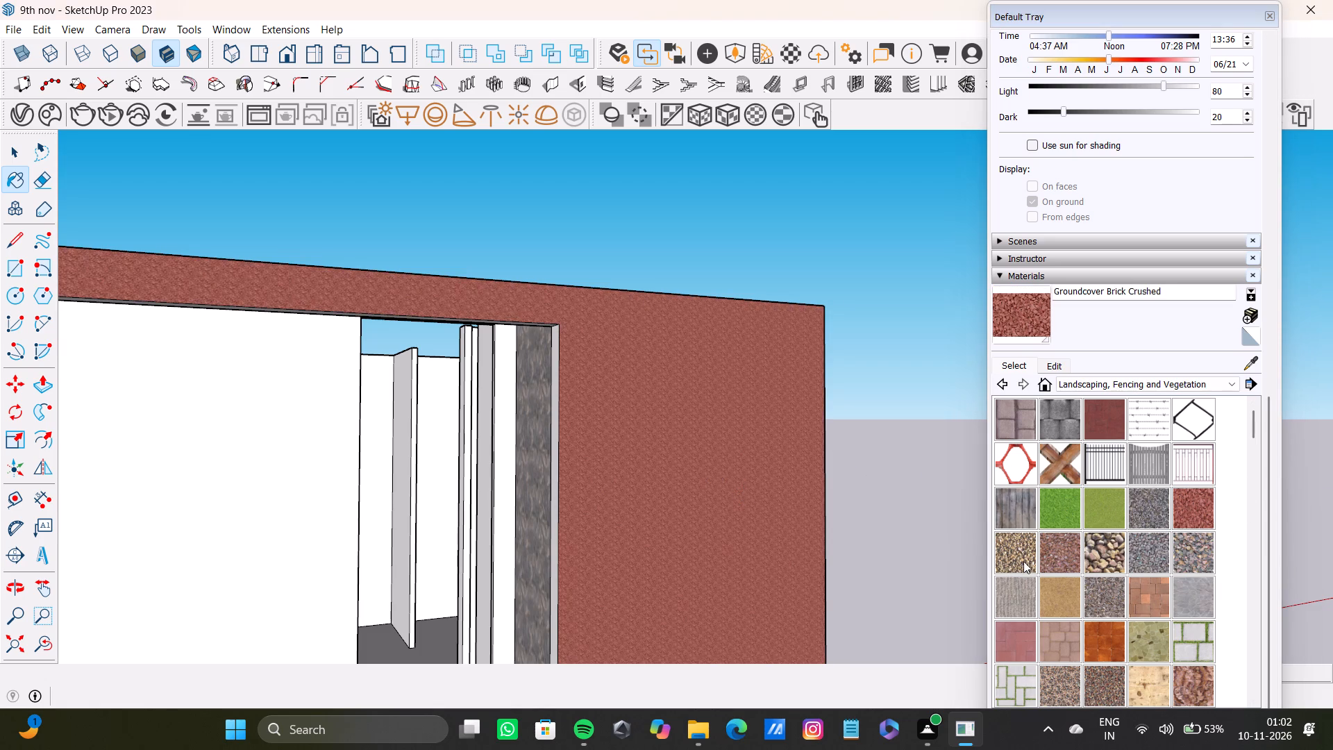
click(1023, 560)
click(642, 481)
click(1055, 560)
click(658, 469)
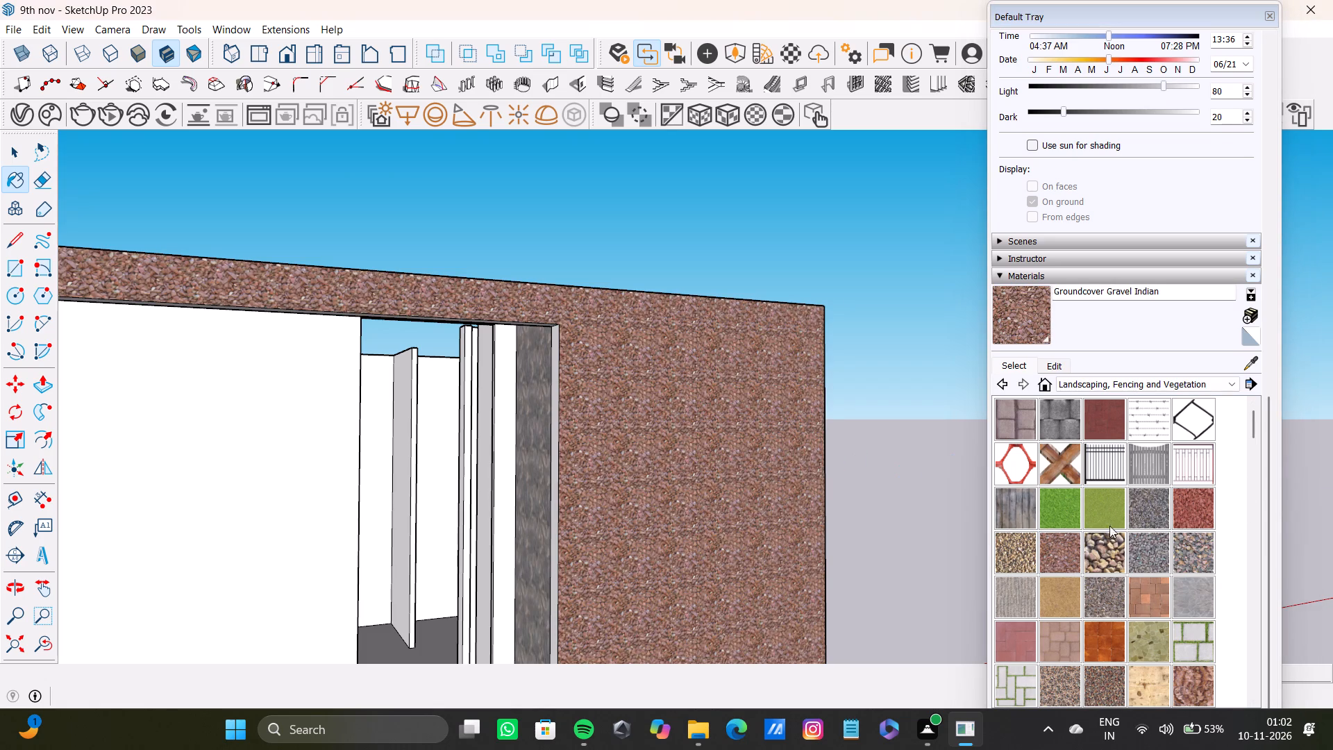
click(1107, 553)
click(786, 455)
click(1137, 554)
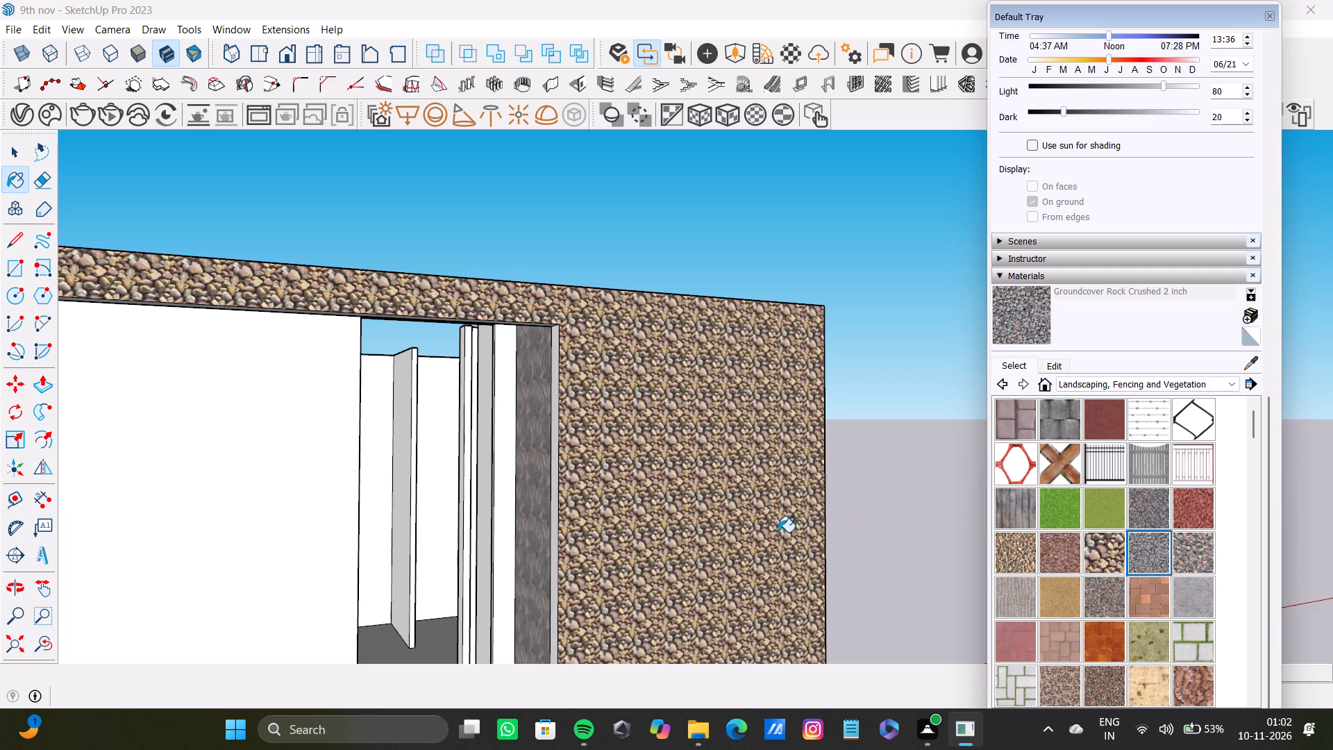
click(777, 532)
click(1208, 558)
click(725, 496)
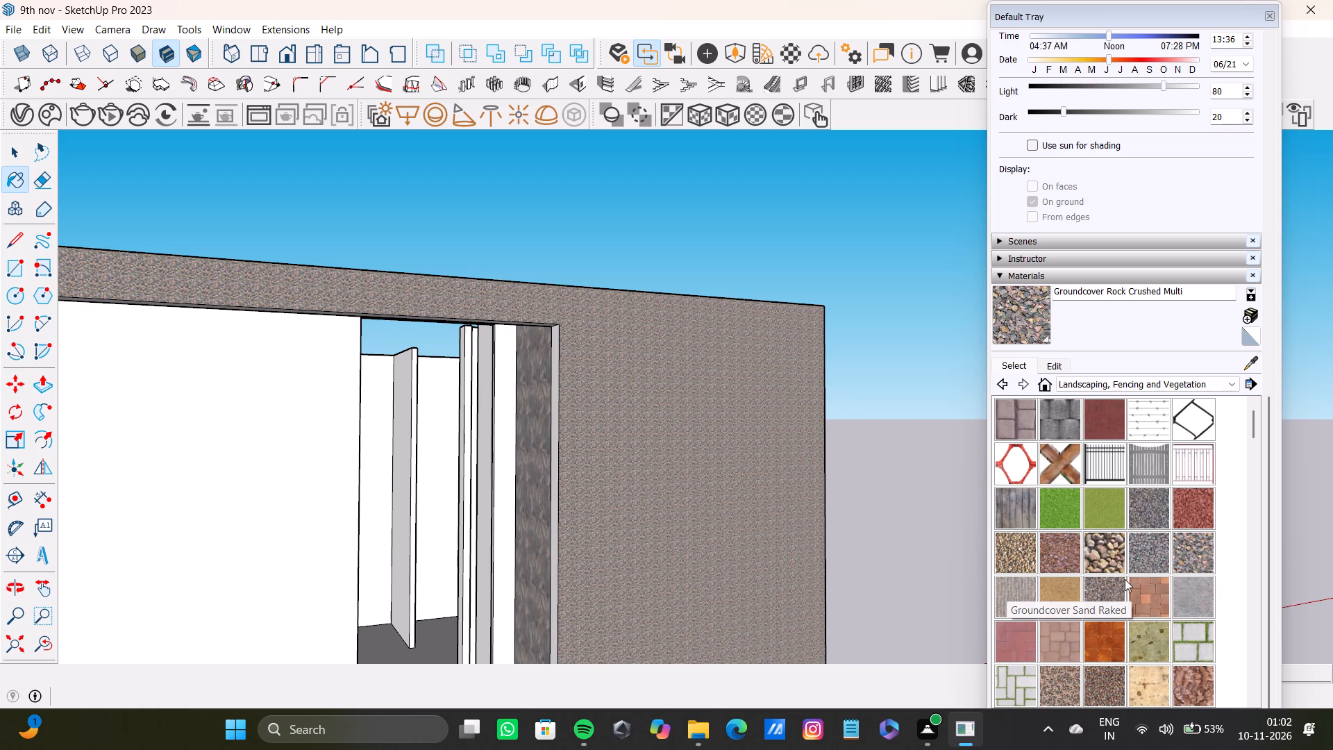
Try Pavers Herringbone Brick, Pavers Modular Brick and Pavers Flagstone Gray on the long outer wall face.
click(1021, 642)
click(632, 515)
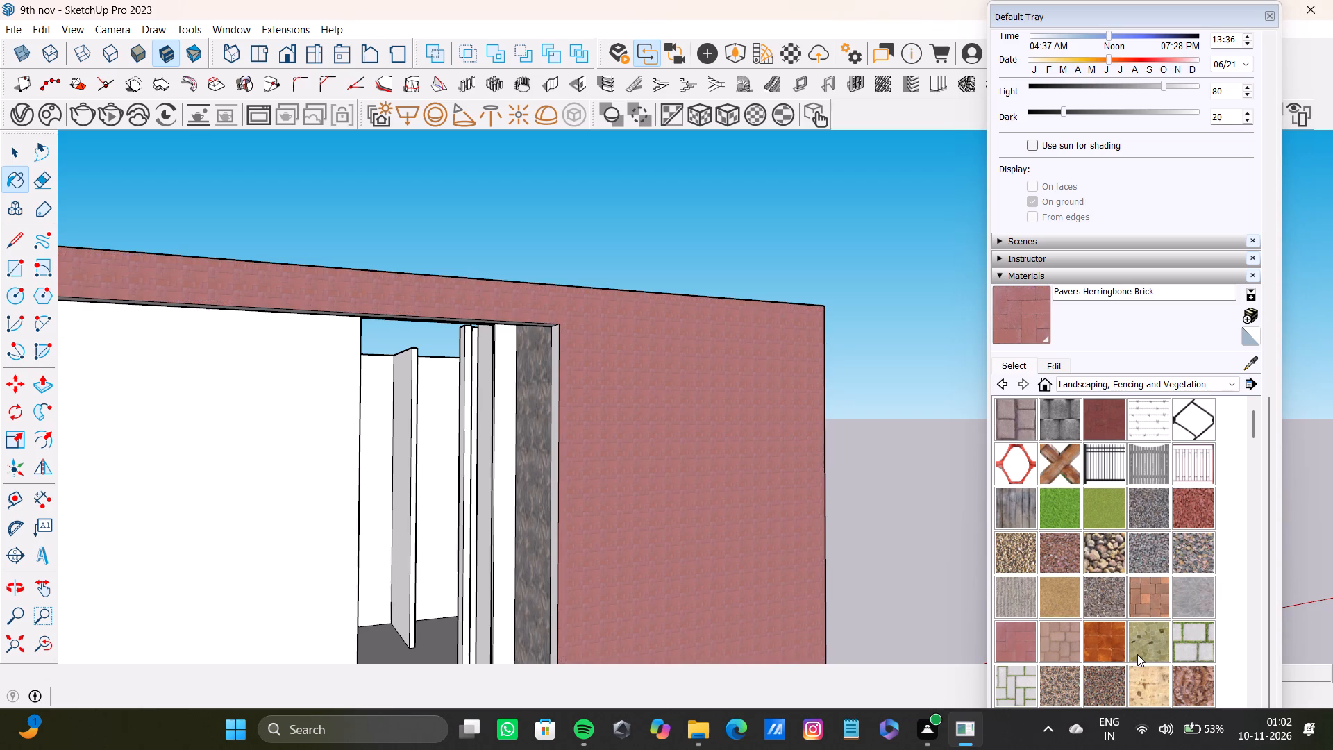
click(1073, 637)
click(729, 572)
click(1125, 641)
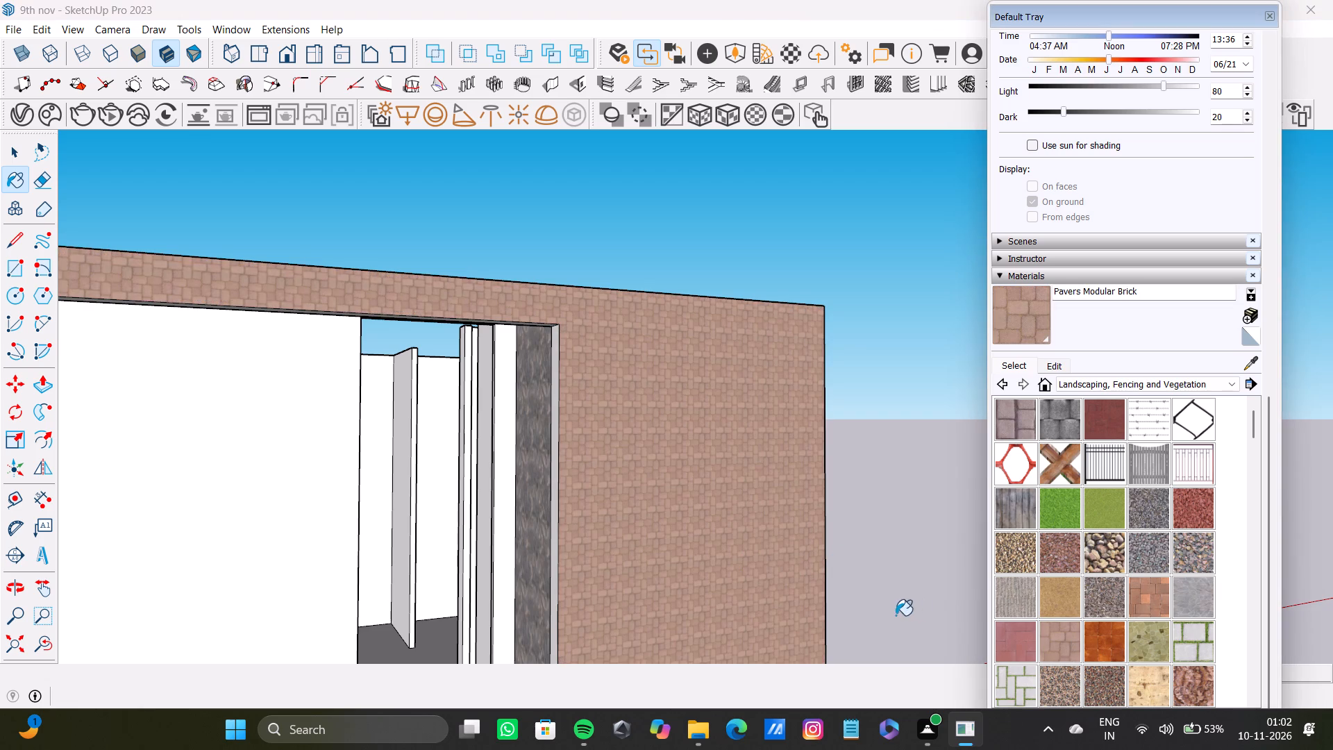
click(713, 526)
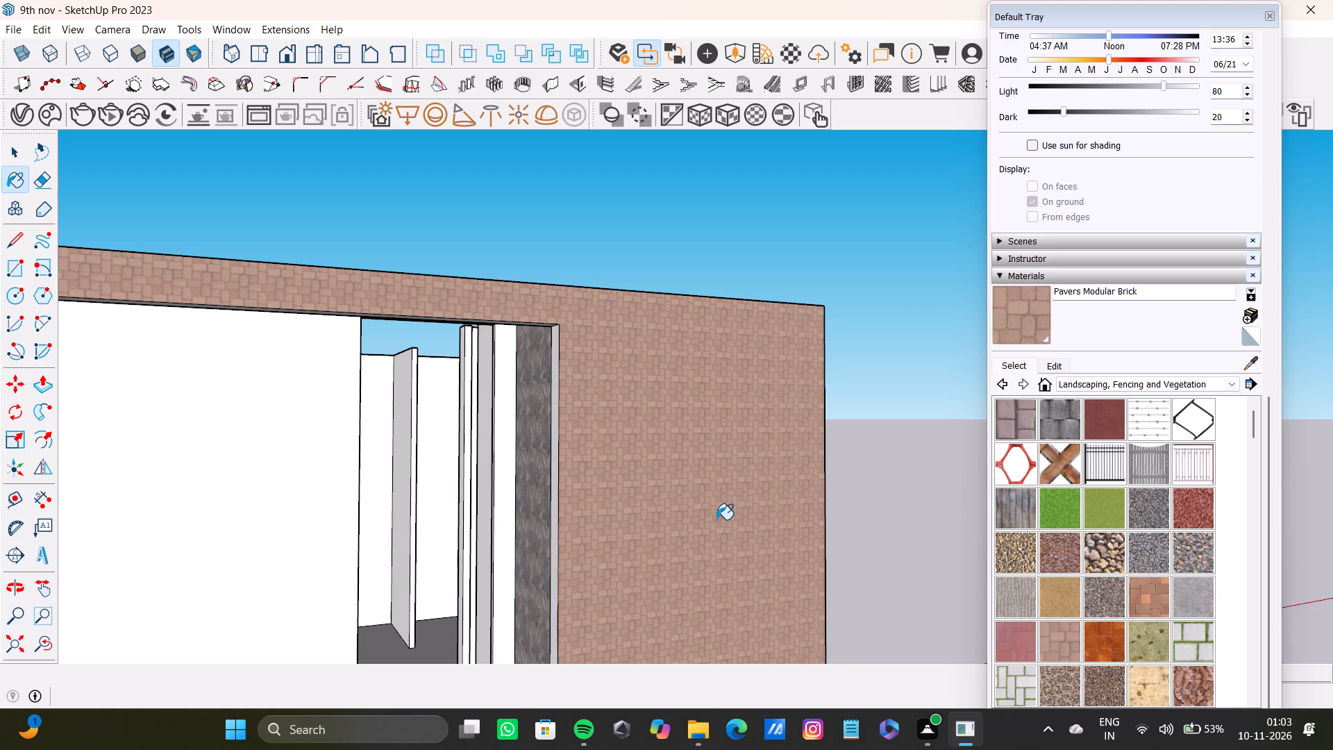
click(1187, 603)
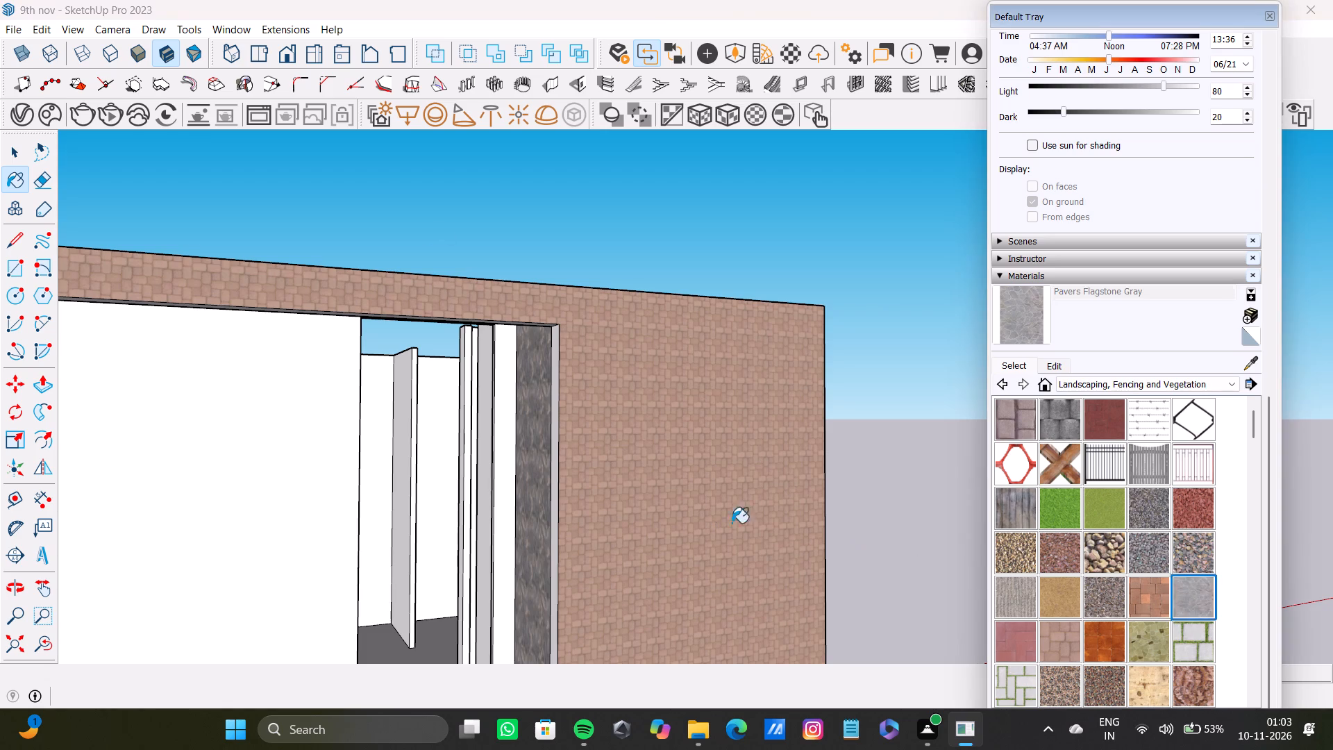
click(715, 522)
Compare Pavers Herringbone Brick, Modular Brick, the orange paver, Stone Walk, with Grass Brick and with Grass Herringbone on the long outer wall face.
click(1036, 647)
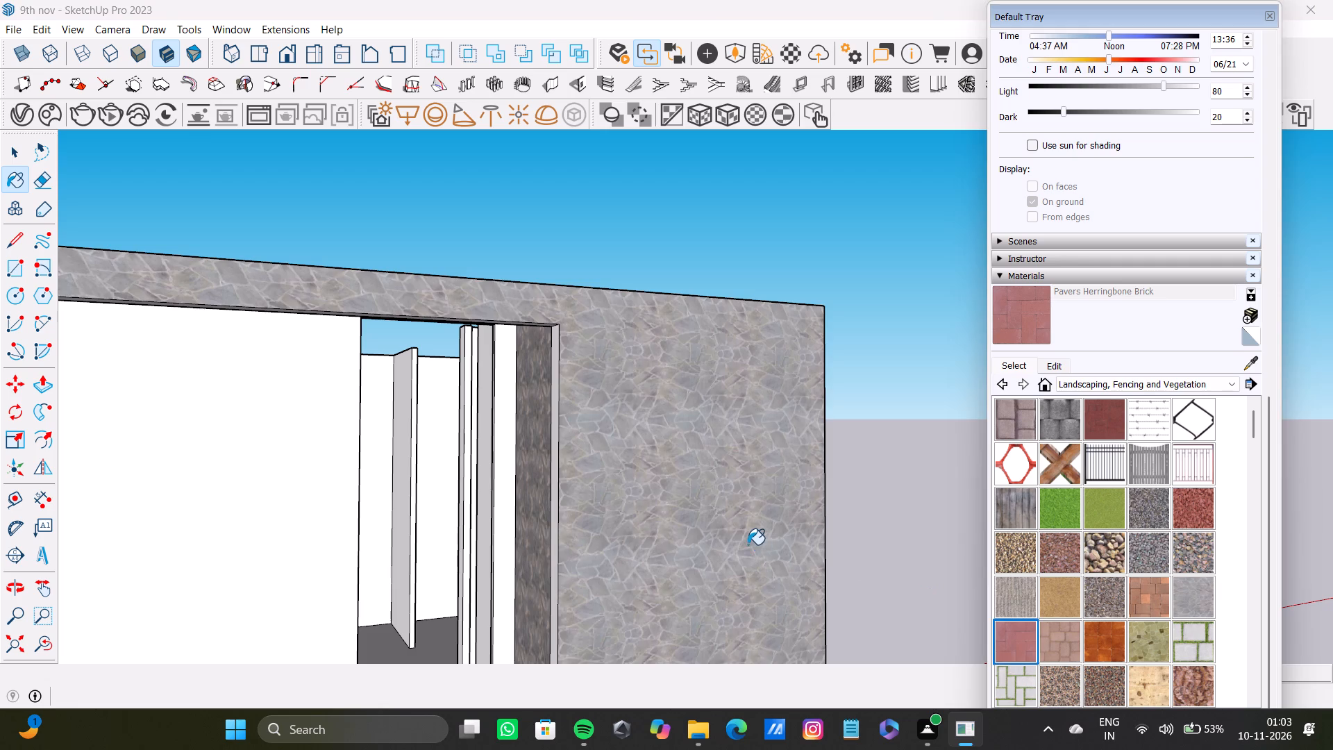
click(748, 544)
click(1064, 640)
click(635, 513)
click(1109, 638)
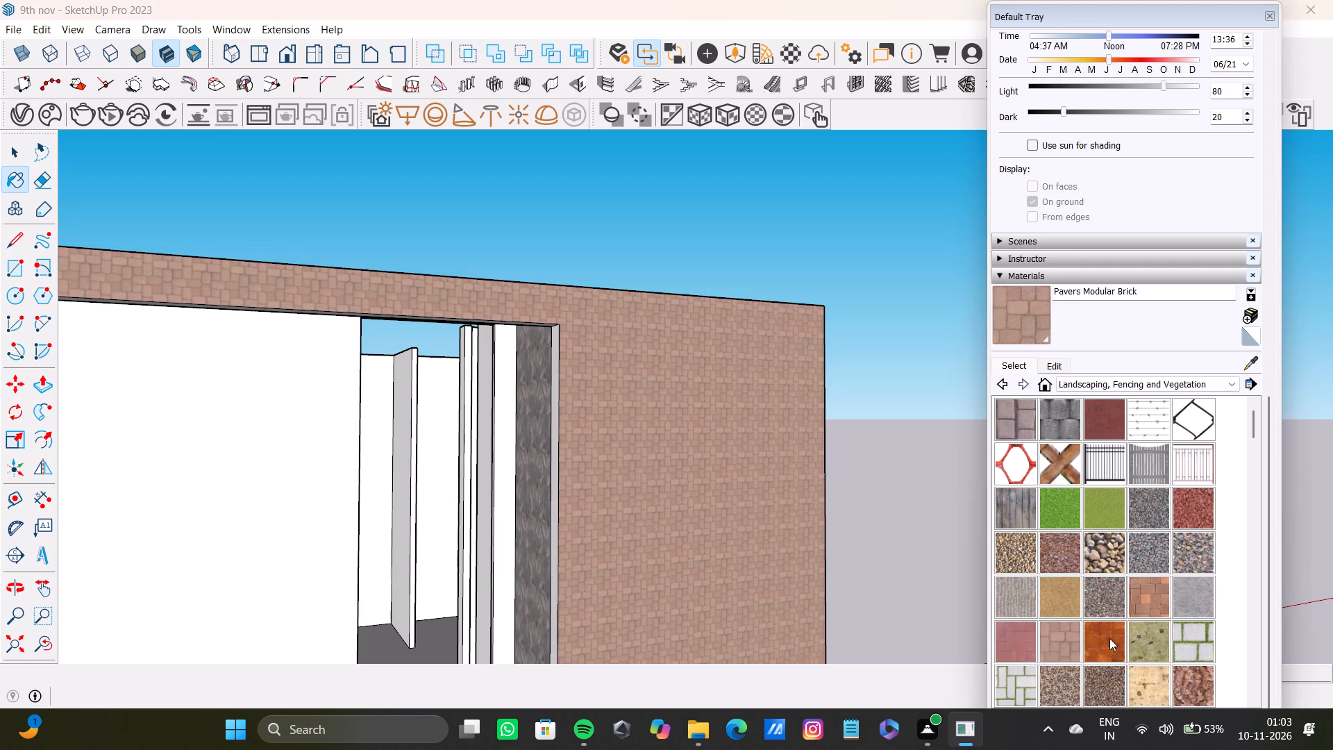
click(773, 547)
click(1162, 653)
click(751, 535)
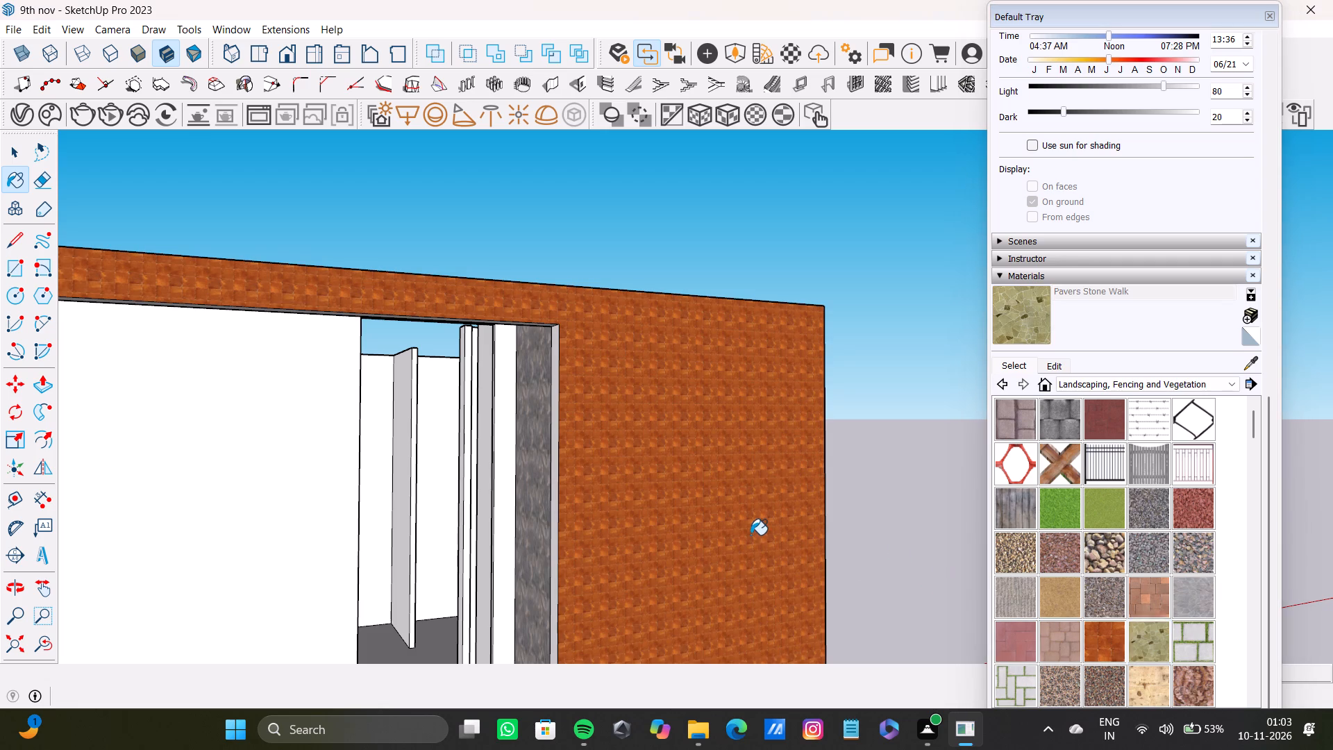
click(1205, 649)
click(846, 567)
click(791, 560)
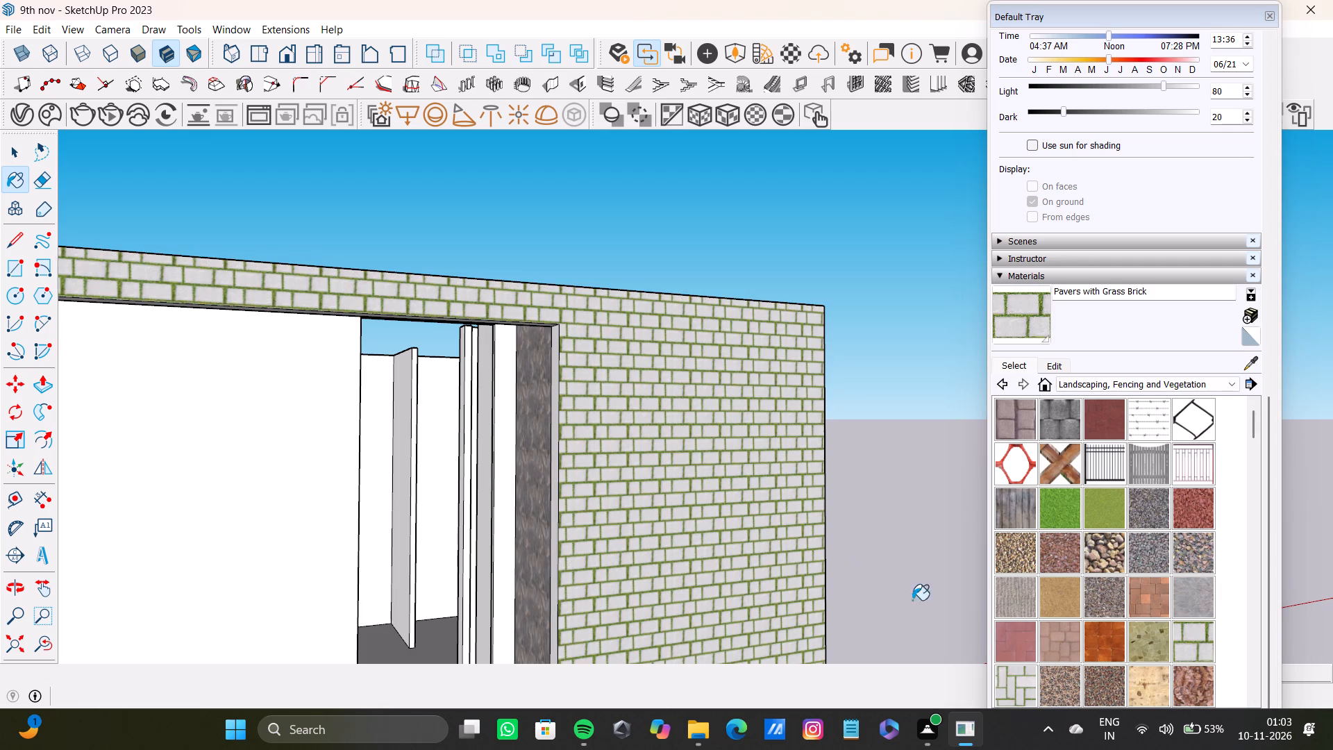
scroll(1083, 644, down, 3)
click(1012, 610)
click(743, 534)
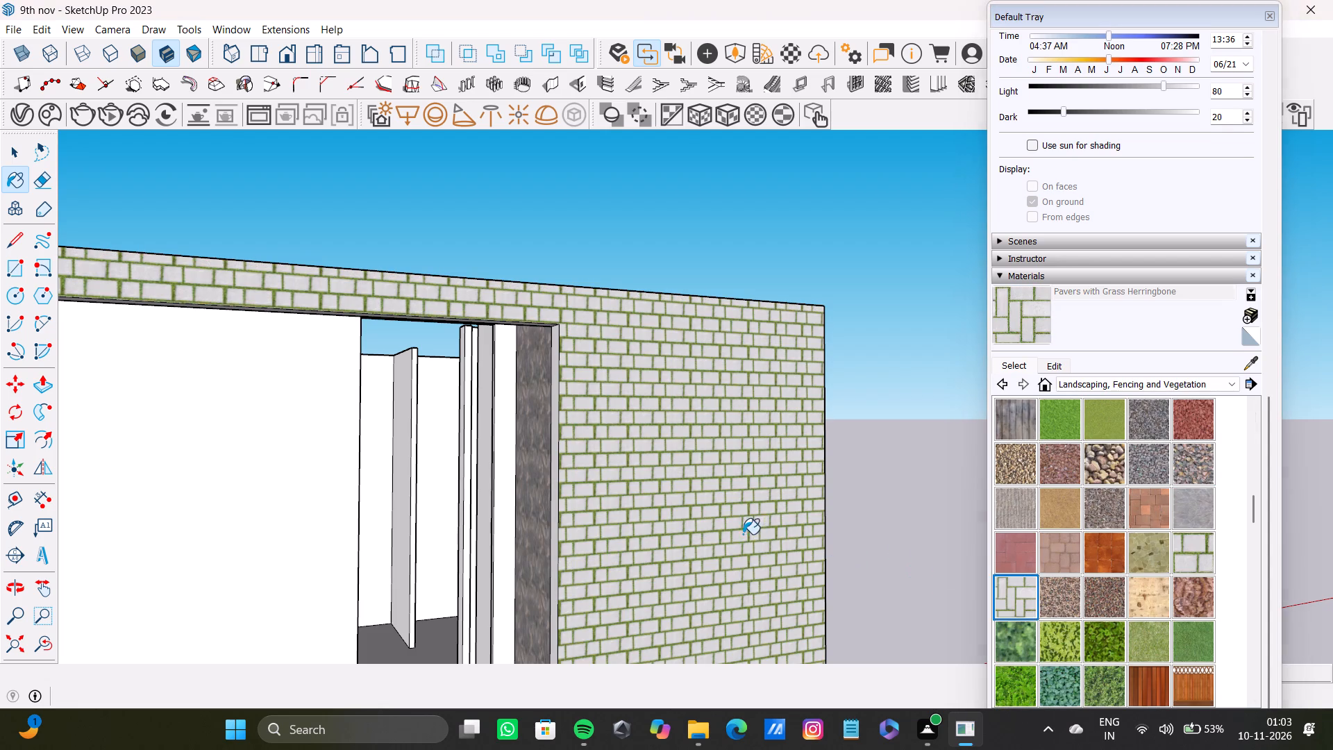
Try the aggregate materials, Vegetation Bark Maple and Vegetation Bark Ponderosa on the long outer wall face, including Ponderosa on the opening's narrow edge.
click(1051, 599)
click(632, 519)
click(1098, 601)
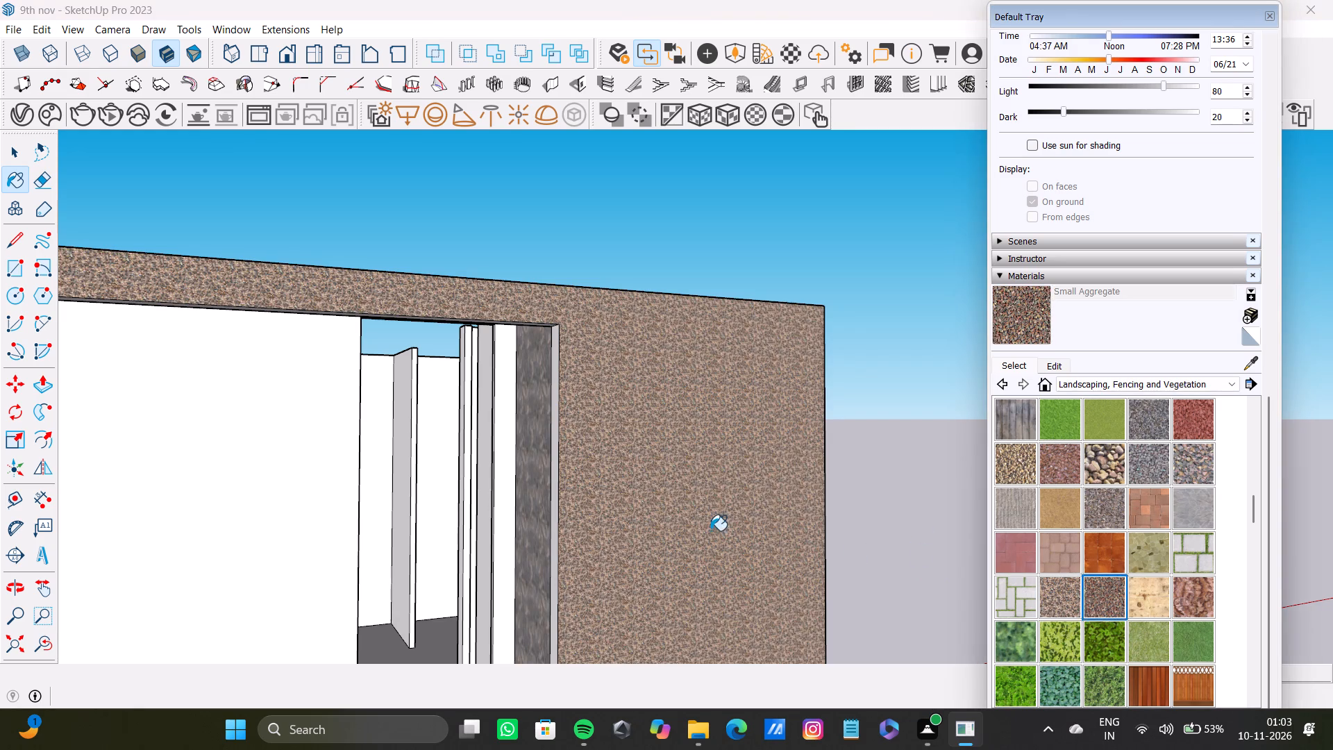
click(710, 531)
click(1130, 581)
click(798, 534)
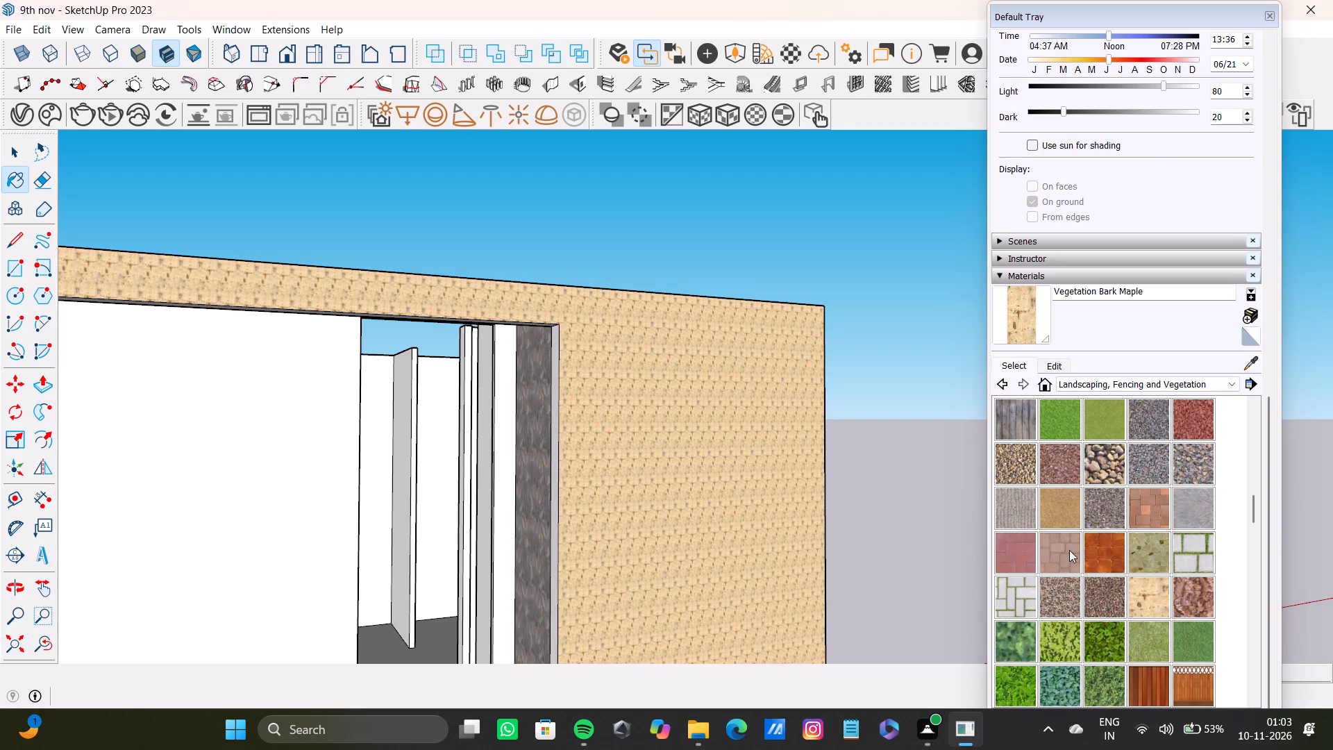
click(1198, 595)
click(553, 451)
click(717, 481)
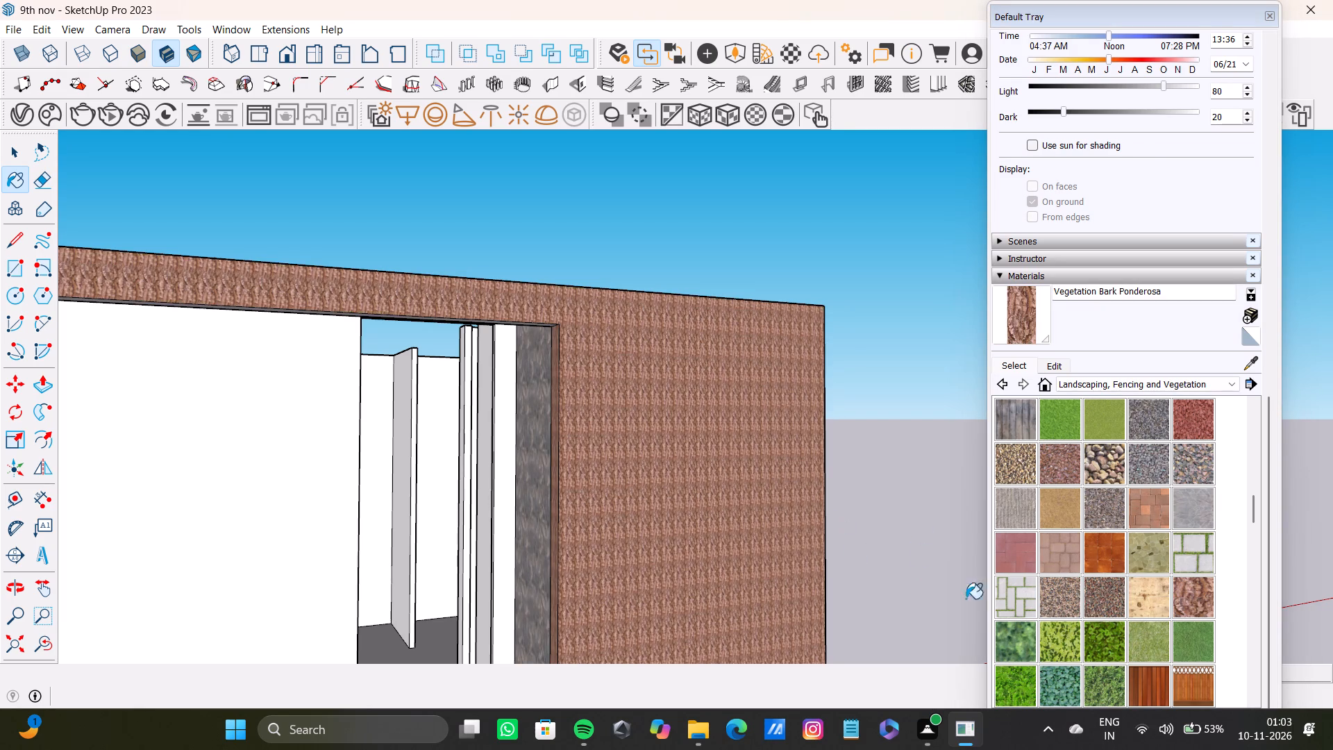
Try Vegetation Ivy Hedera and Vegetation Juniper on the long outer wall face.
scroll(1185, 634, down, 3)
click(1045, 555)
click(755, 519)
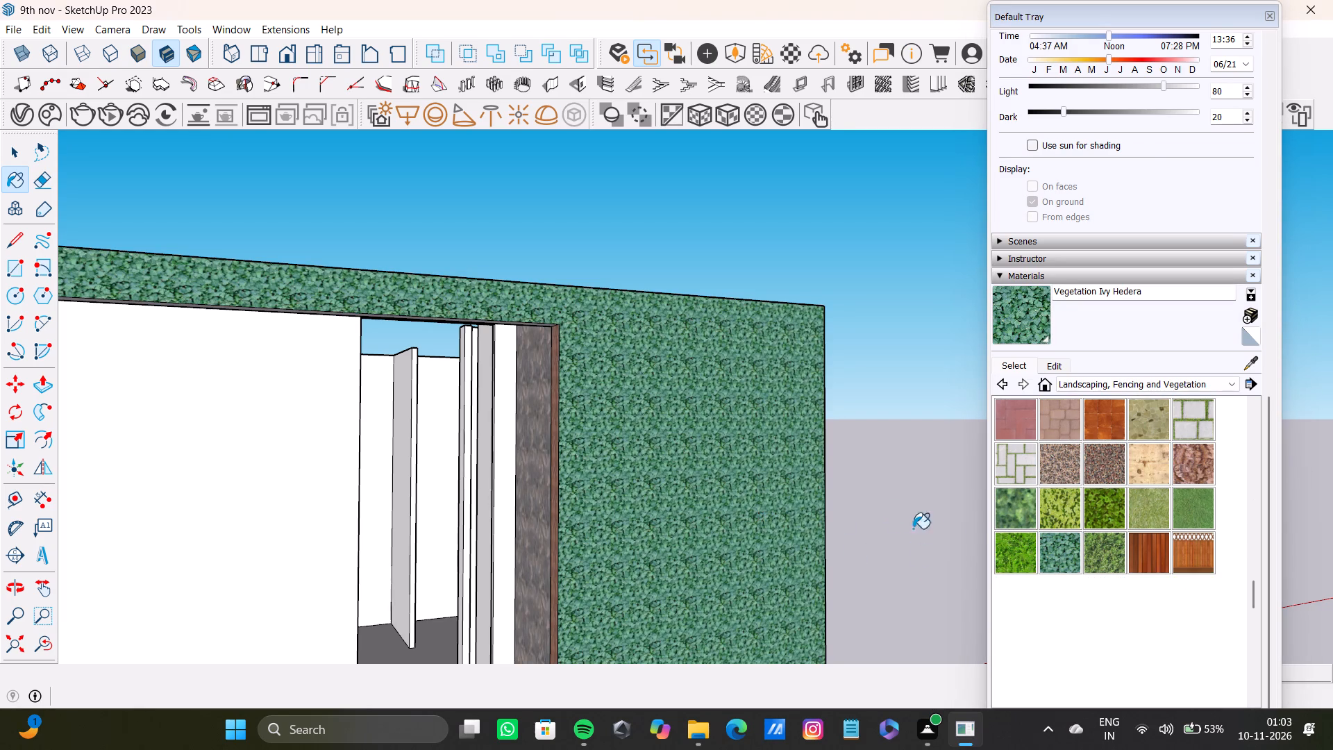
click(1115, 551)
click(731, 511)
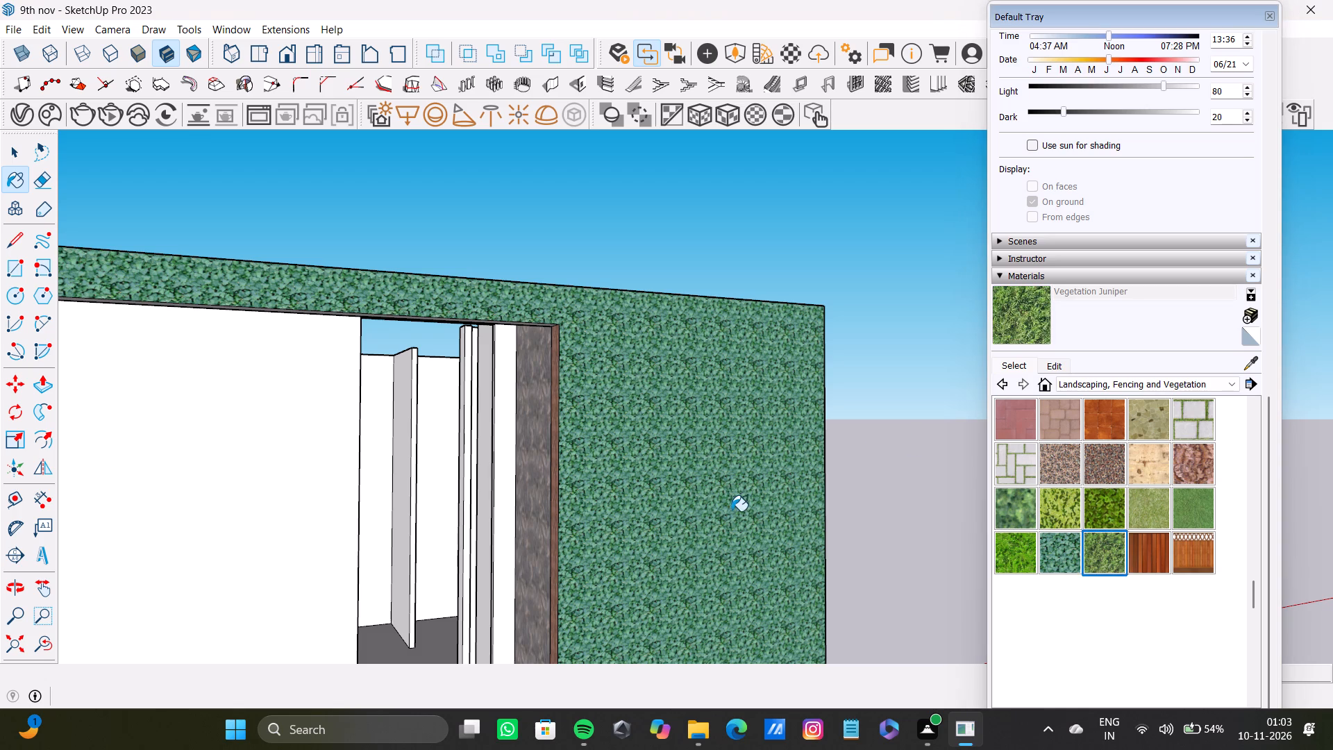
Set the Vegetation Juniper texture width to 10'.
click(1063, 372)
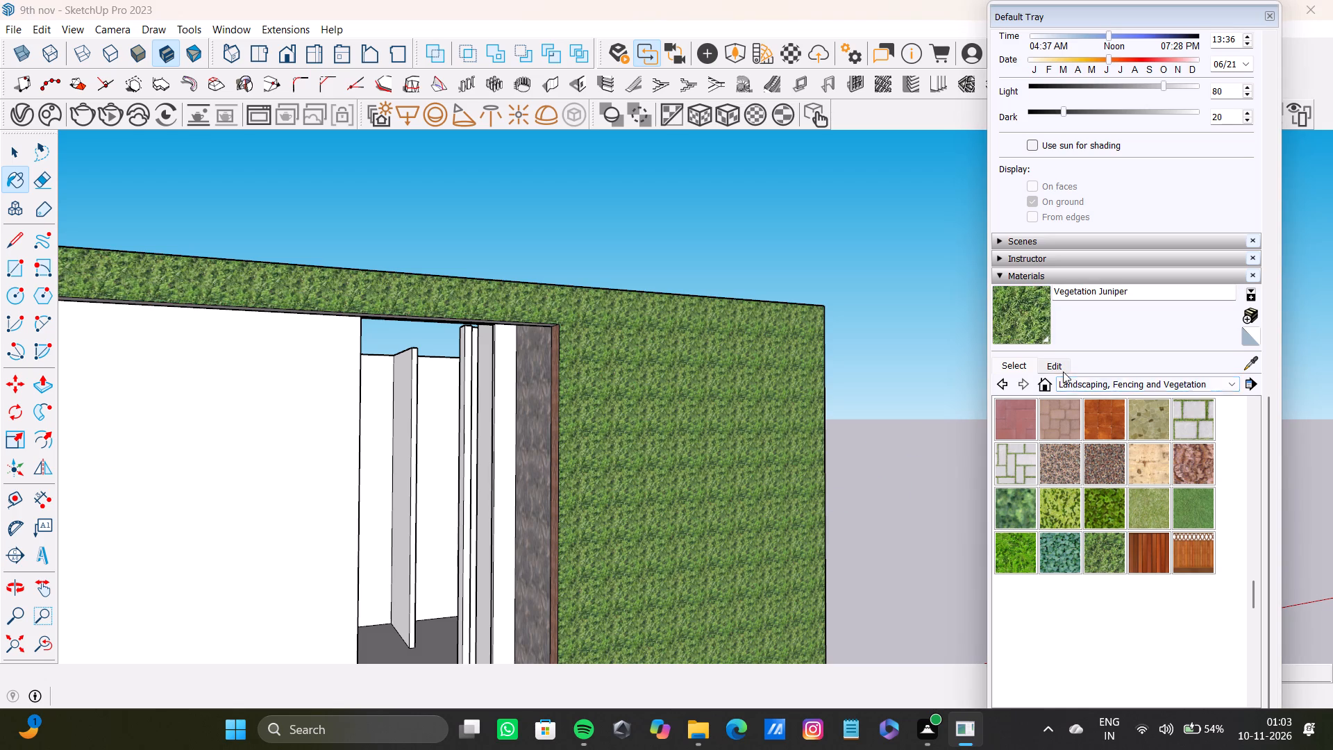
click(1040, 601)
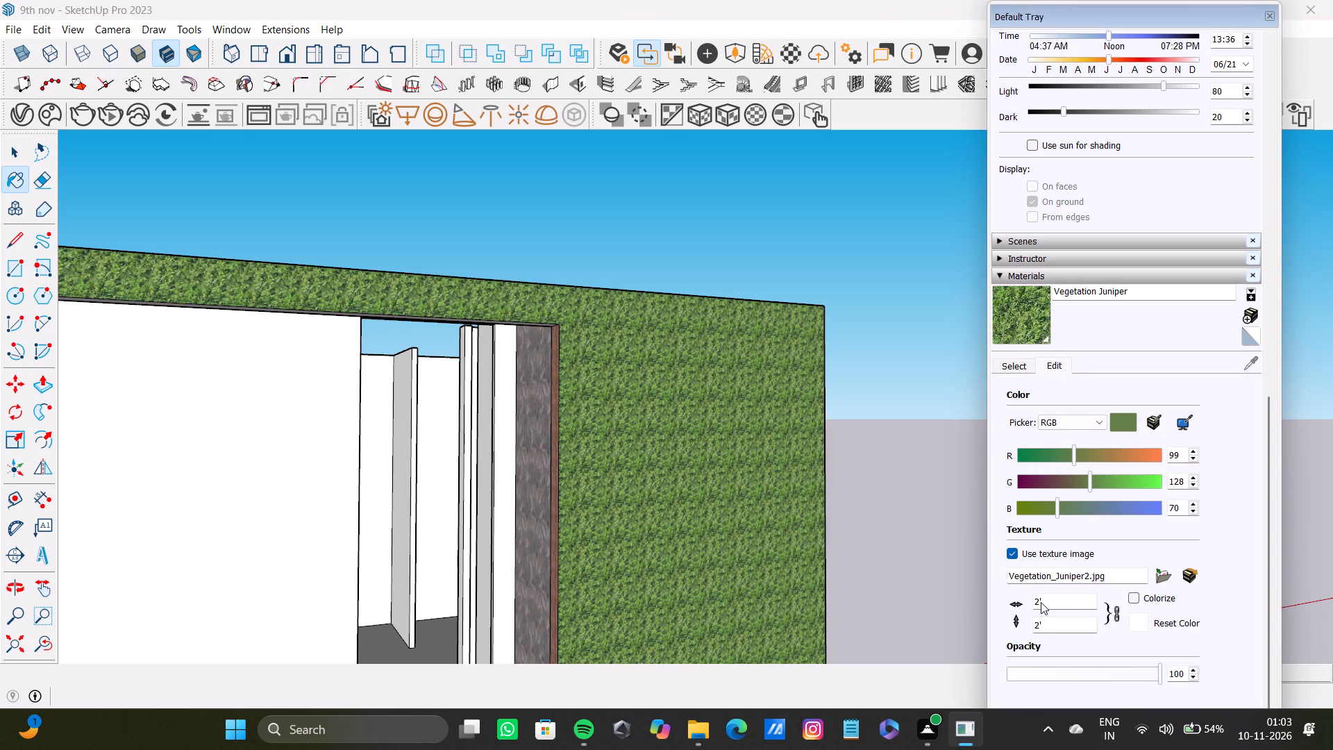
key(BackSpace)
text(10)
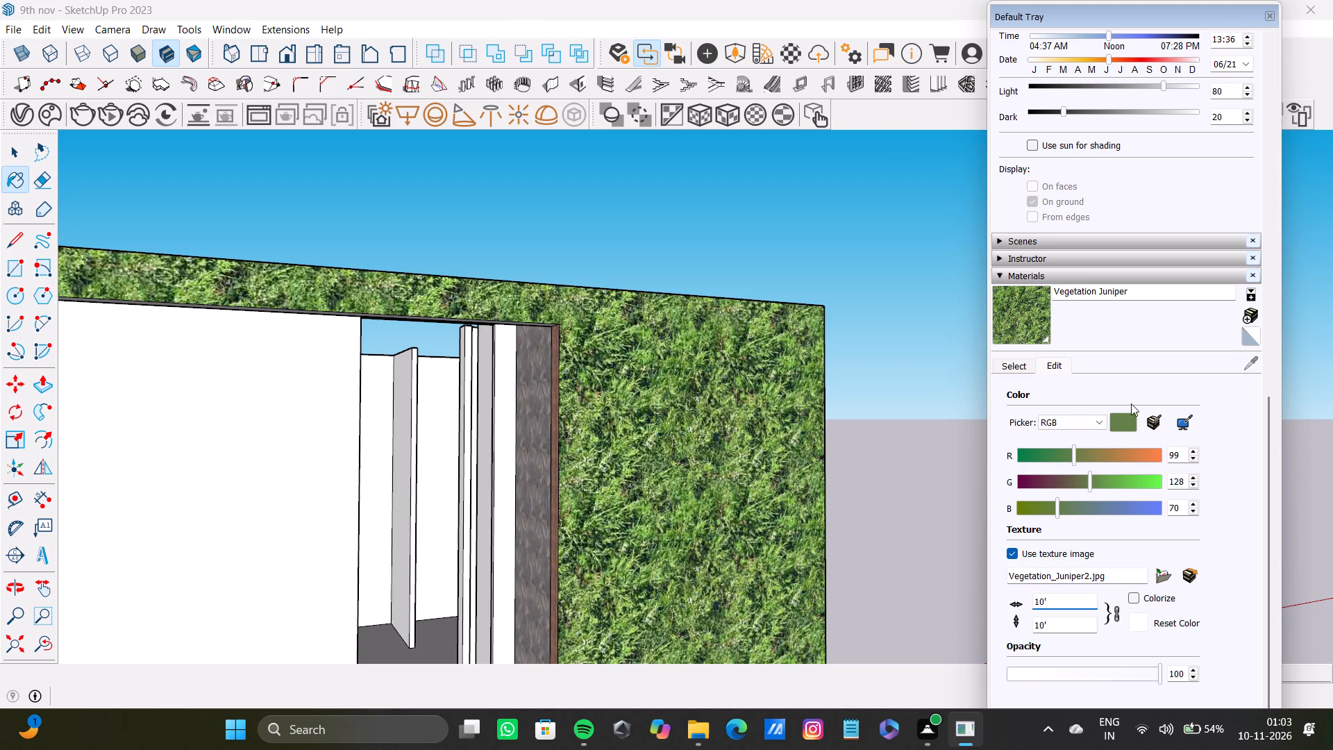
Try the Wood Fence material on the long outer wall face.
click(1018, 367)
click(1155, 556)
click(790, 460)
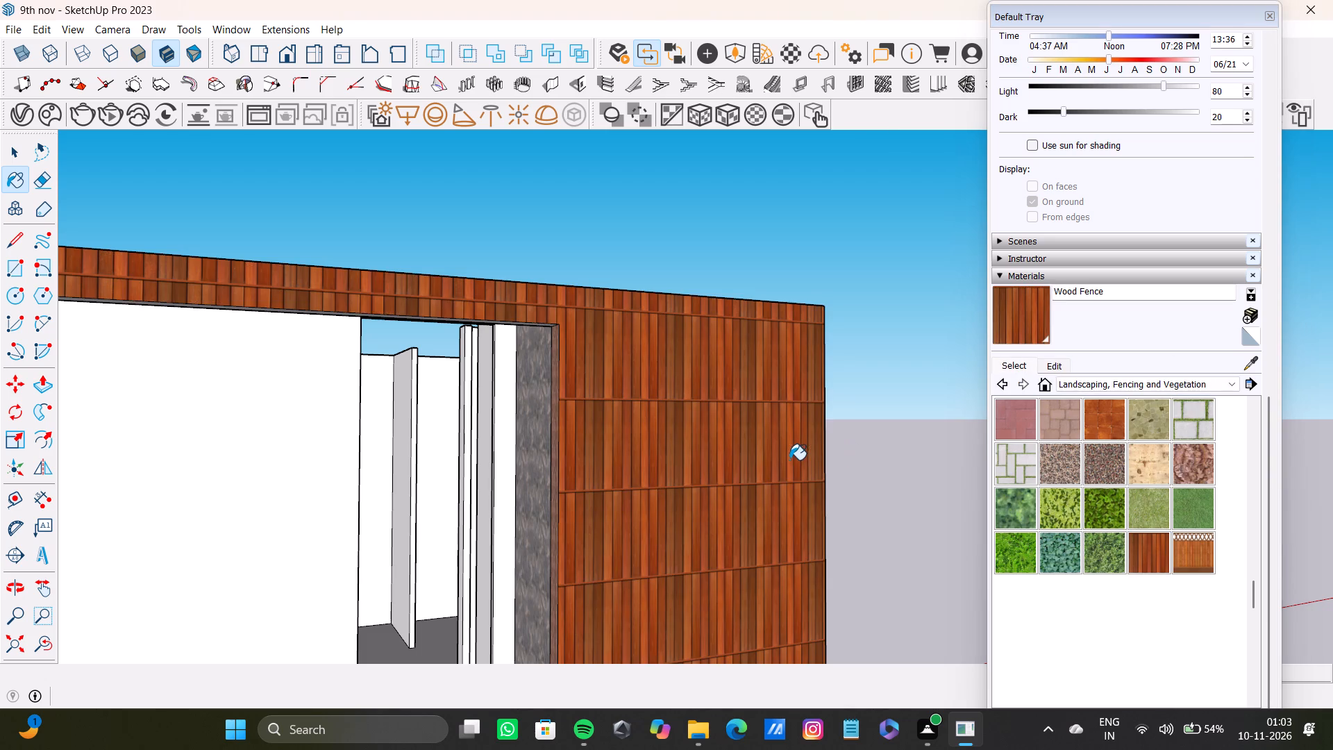
Paint the narrow inner wall end seen through the opening and the long outer wall face with Wood Fence with Lattice.
click(1188, 541)
click(462, 389)
click(610, 414)
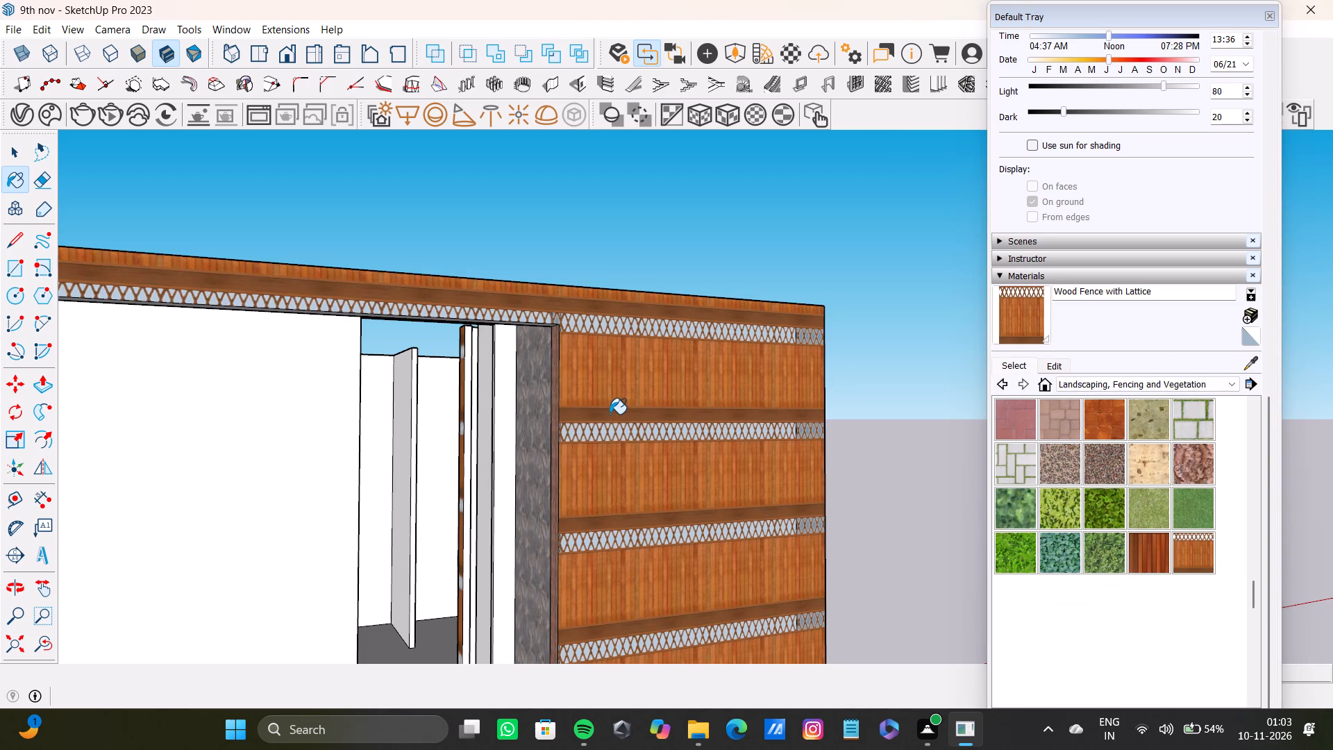
Set the Wood Fence with Lattice texture height to 21'.
click(1056, 364)
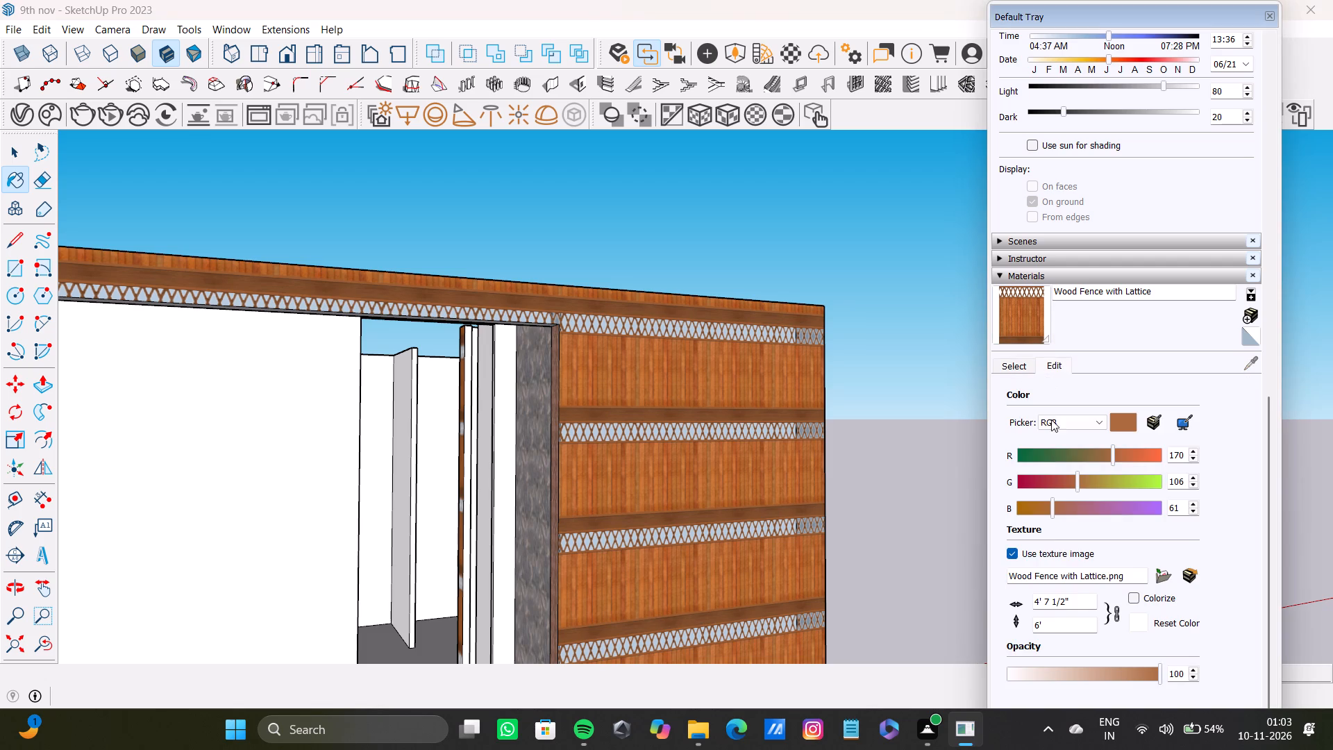
click(1038, 627)
key(BackSpace)
text(21)
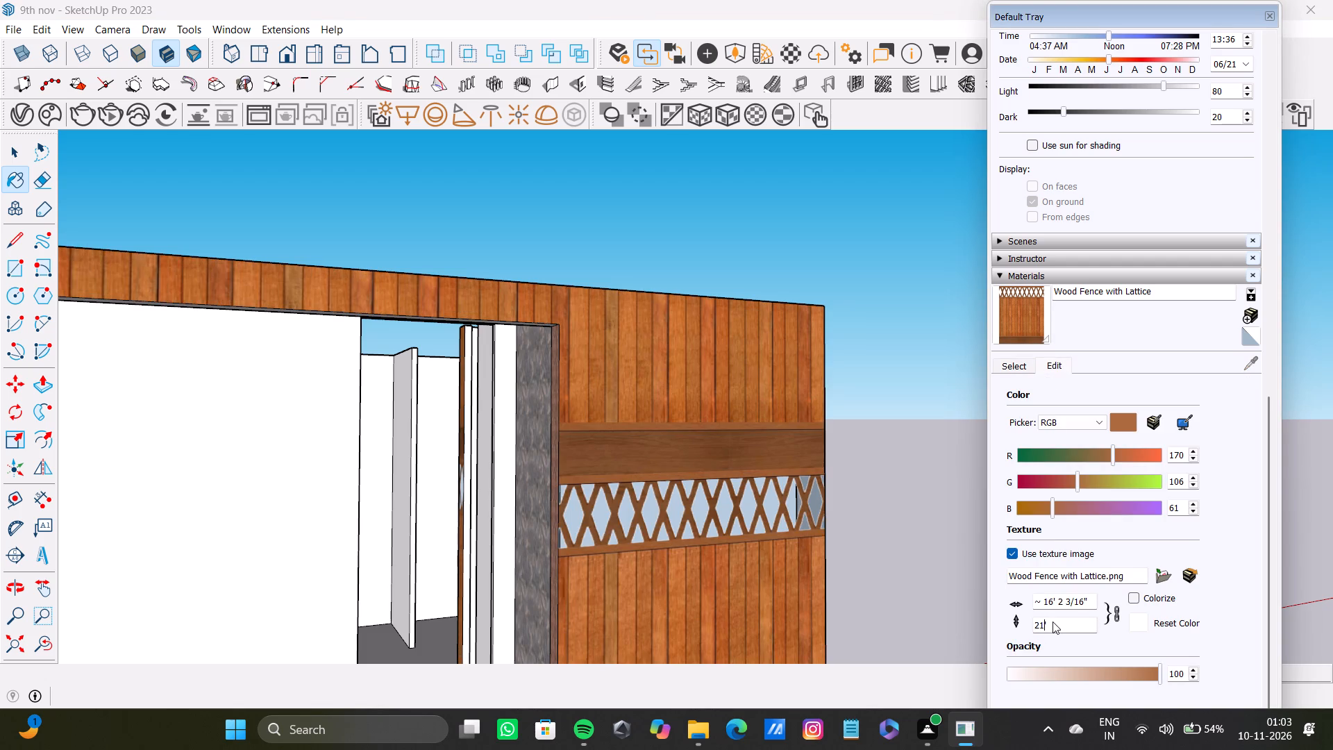
key(Return)
Examine the lattice fence pattern on the outer wall up close and from outside, and close the tray.
scroll(881, 455, down, 12)
middle_drag(645, 458, 574, 466)
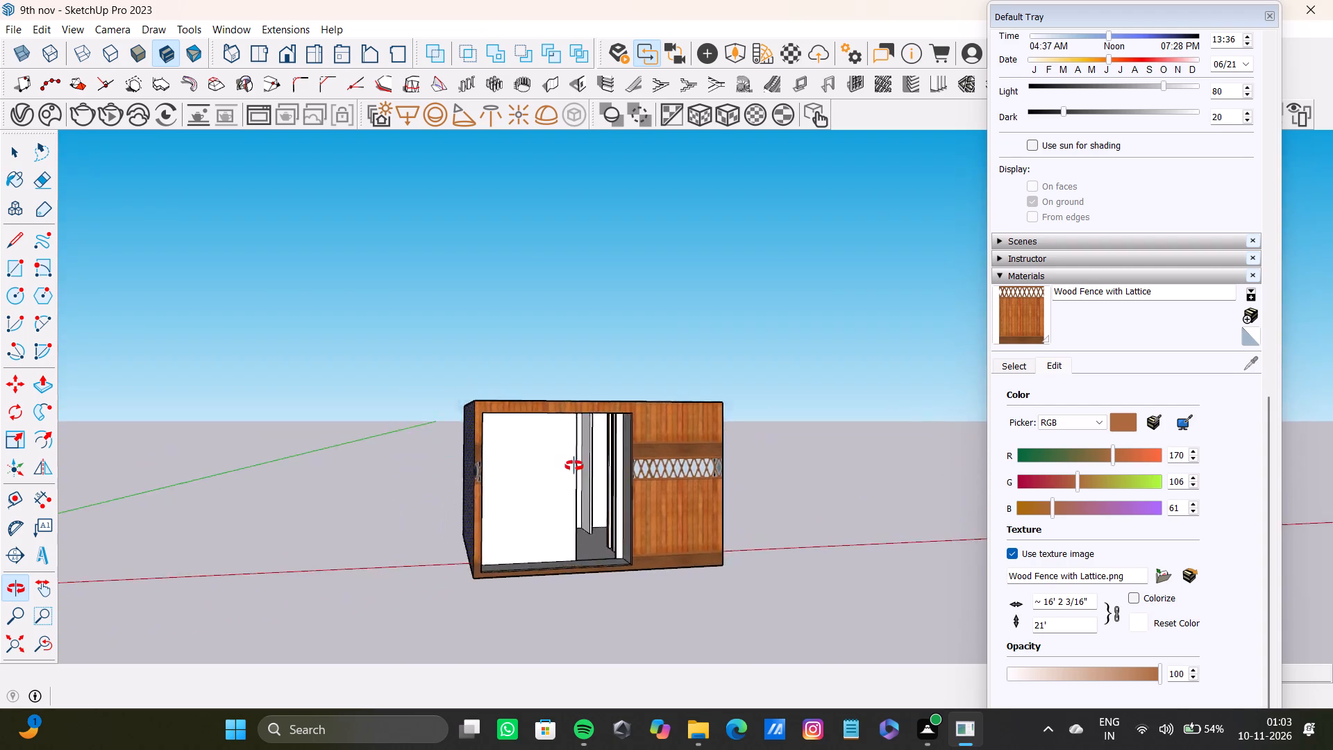
middle_drag(574, 466, 539, 478)
scroll(651, 503, up, 15)
scroll(626, 439, up, 3)
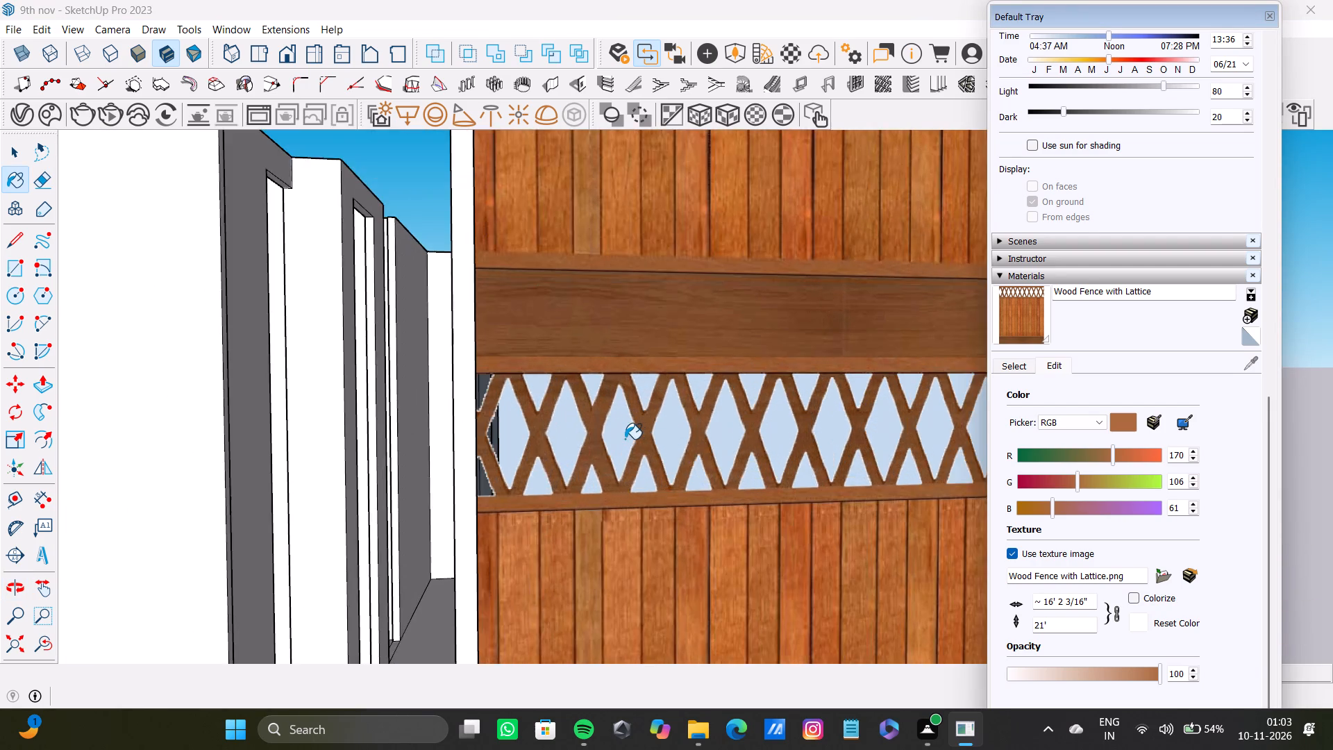
scroll(624, 439, down, 14)
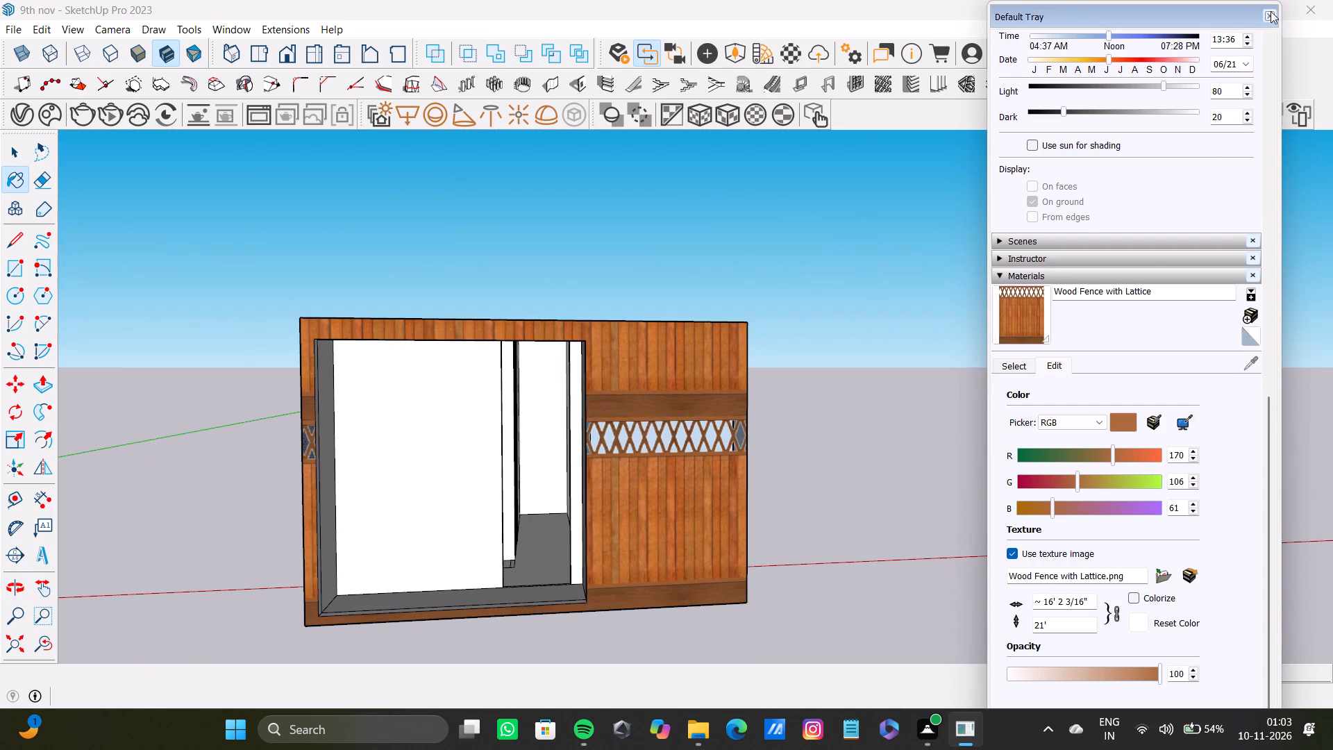
click(1271, 15)
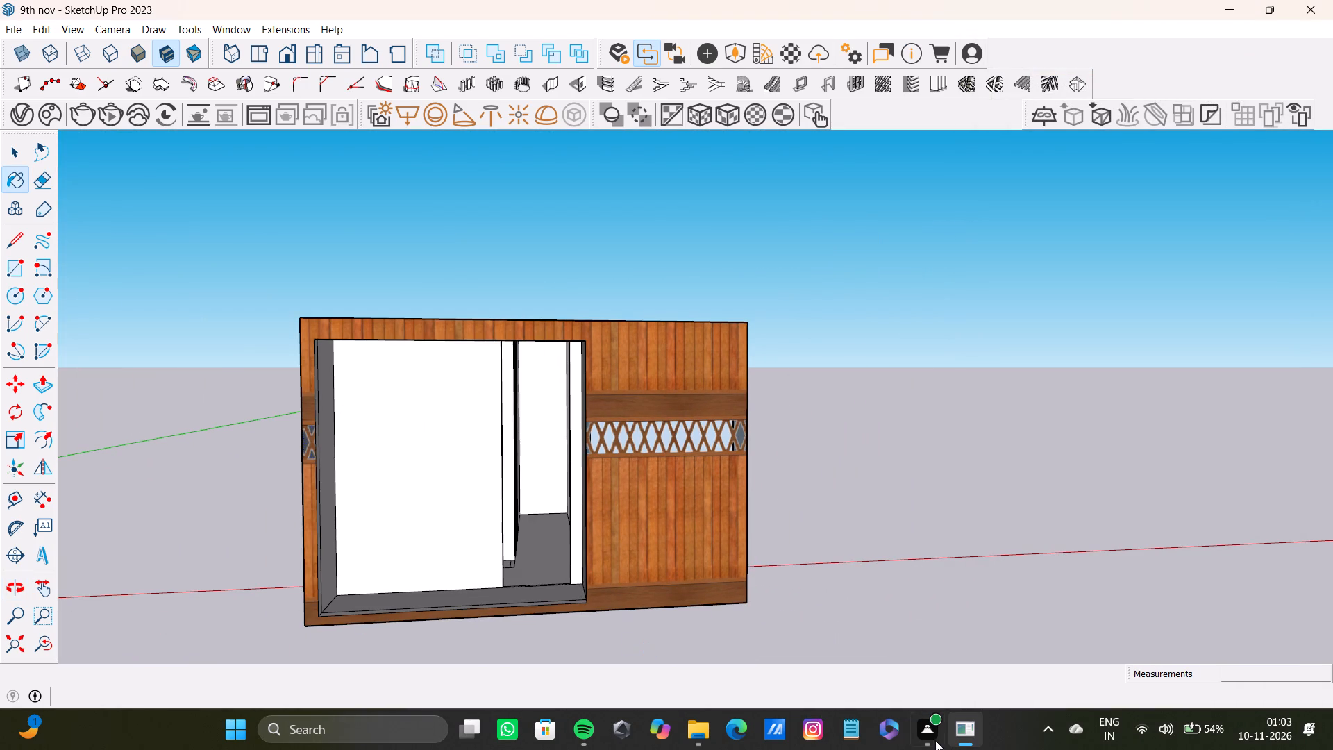